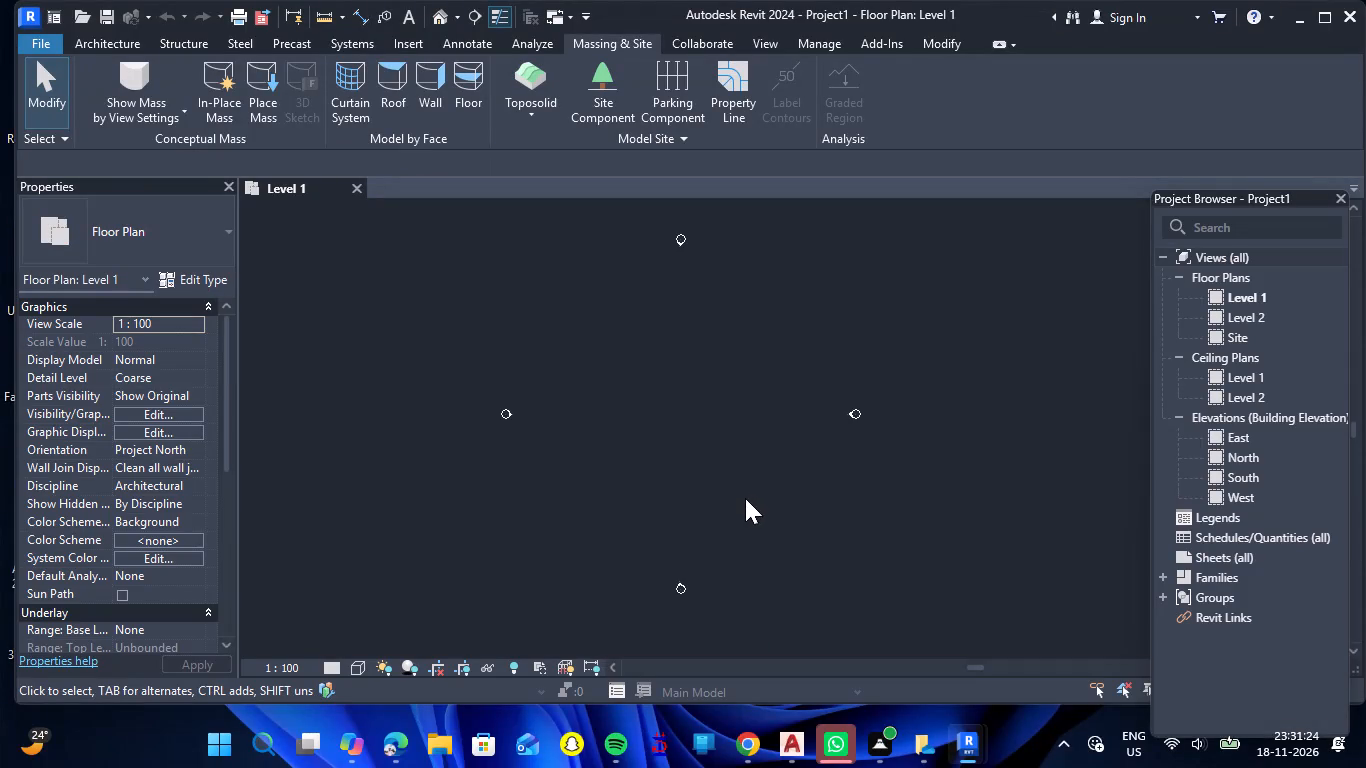
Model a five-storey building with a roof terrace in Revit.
Link G+2 HOUSE PLAN WITH SWIMMING POOL.dwg from the Desktop into Level 1, positioned Auto - Center to Center.
double_click(1326, 29)
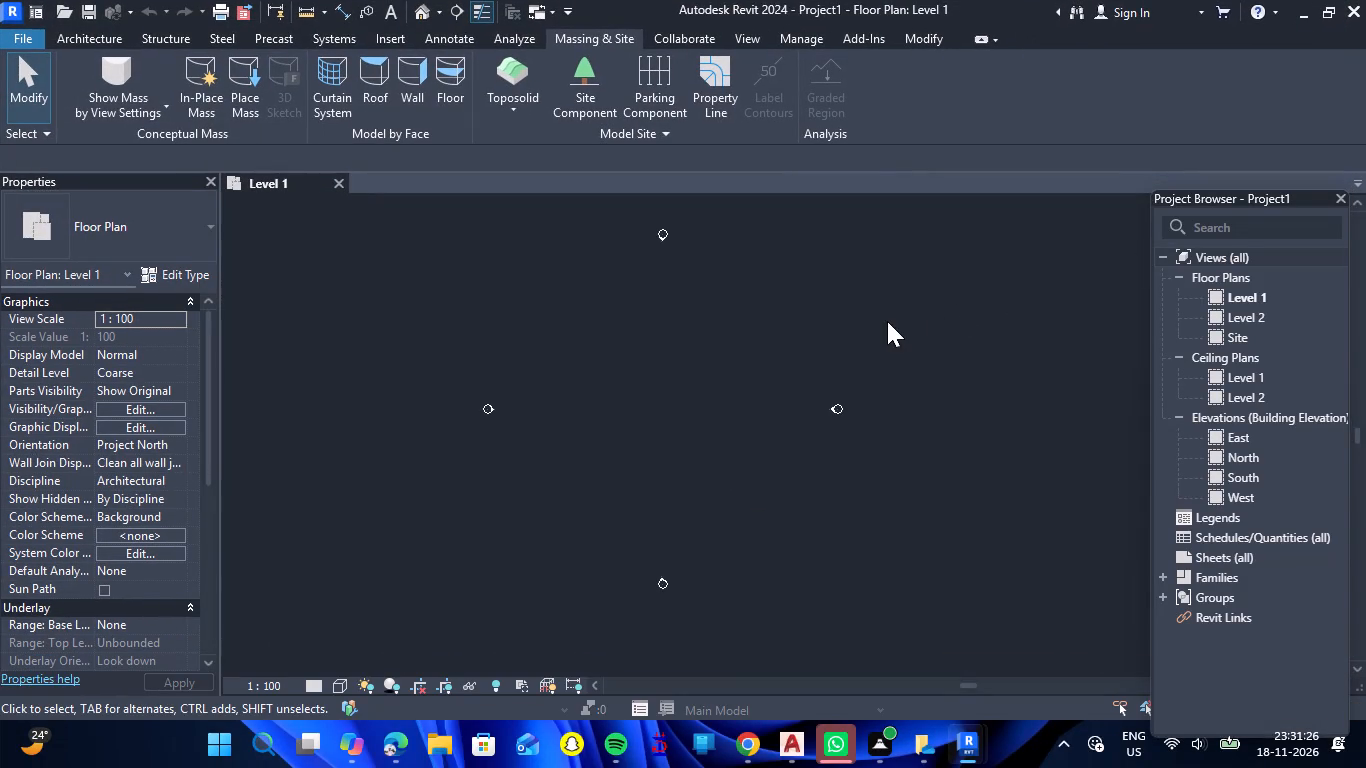
left_click(77, 45)
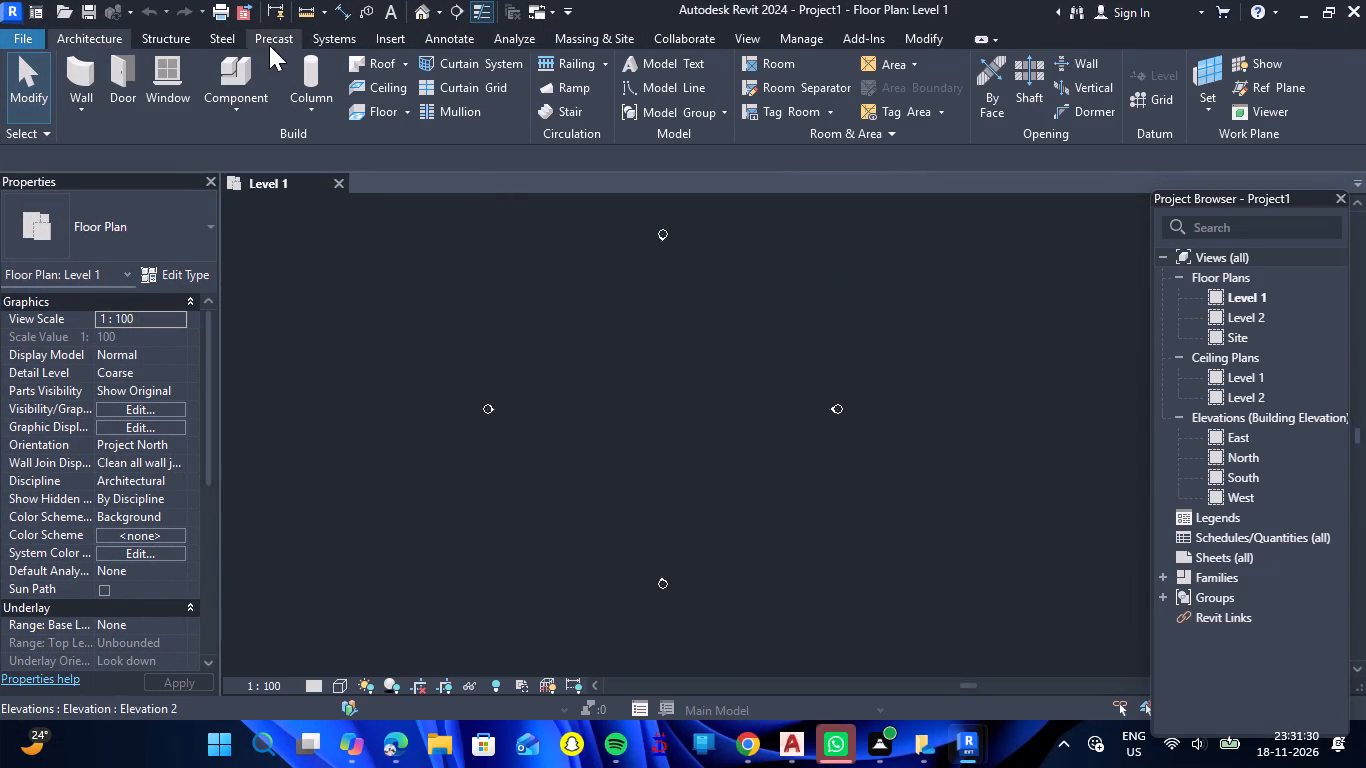
left_click(404, 43)
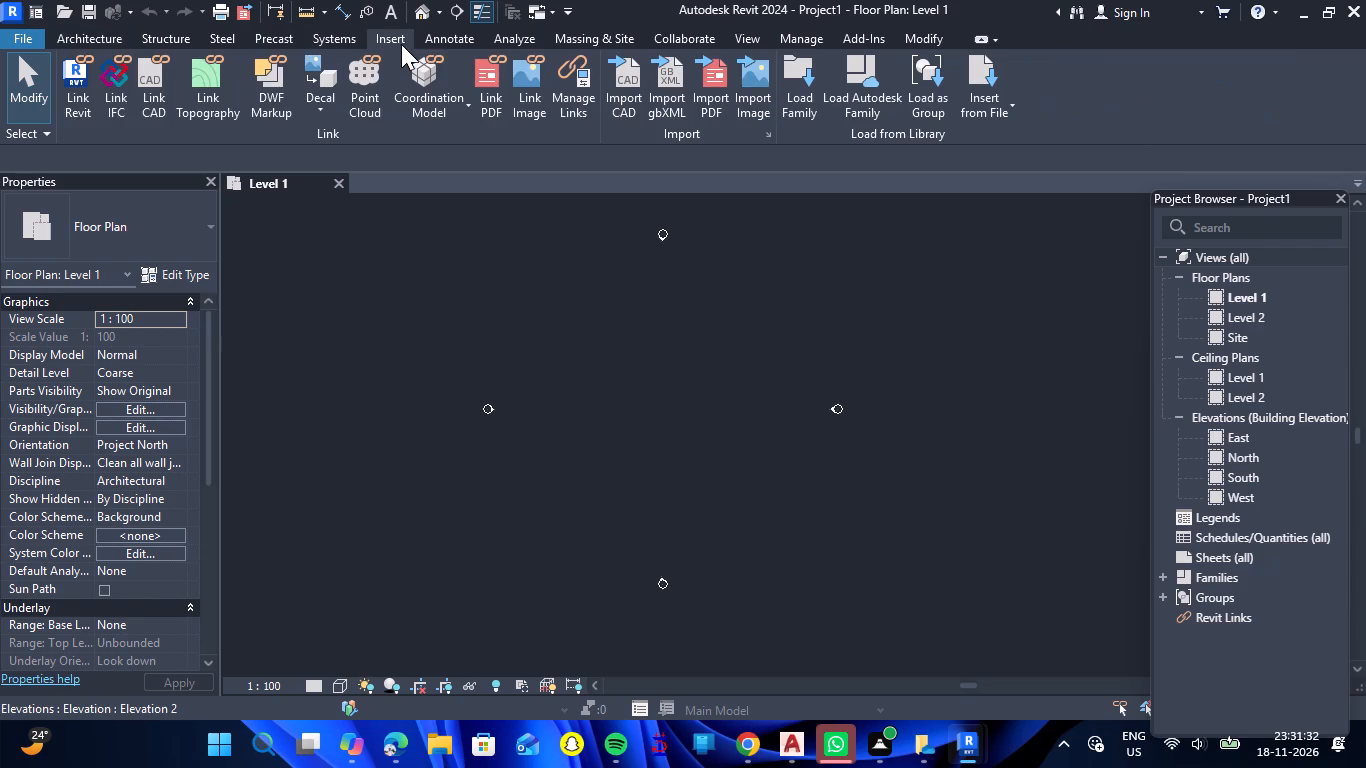
left_click(155, 84)
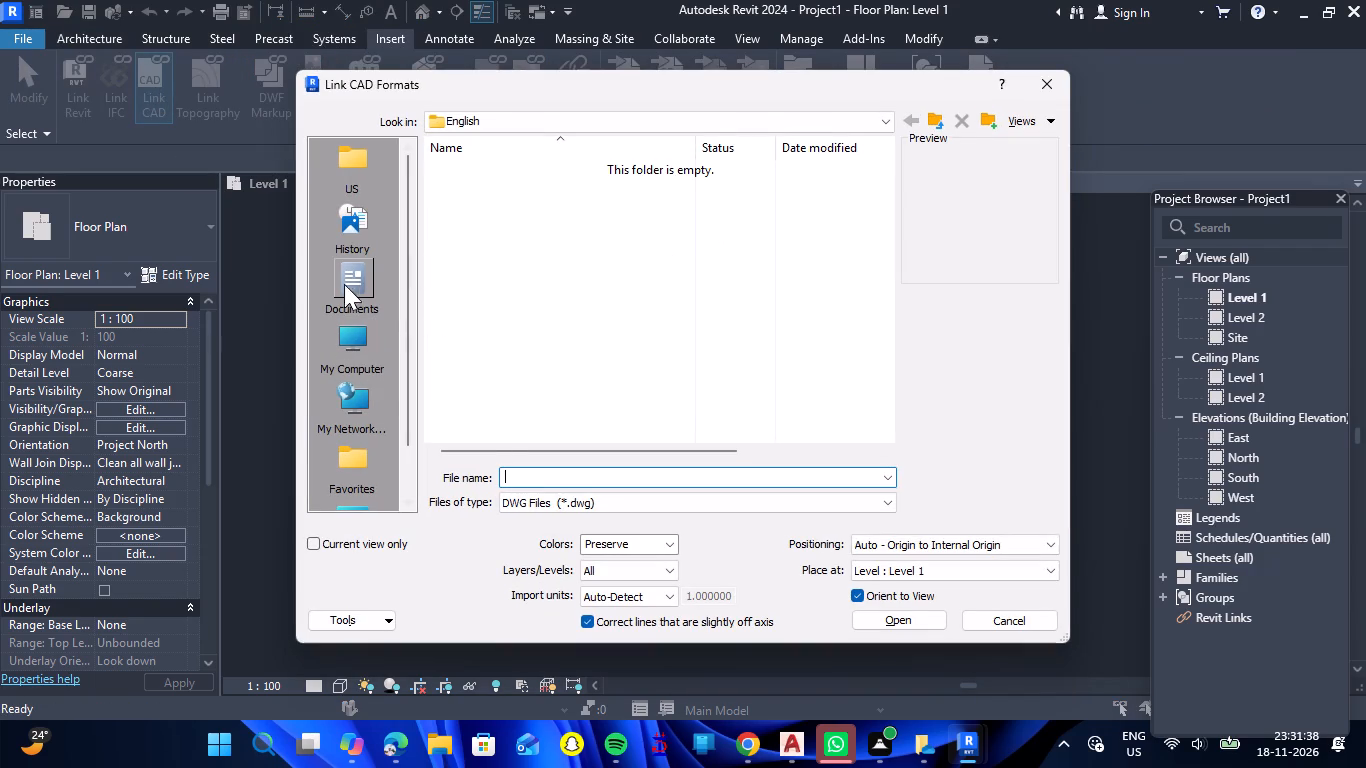
scroll(349, 298, "down", 2)
scroll(356, 349, "up", 3)
scroll(365, 392, "down", 5)
double_click(353, 455)
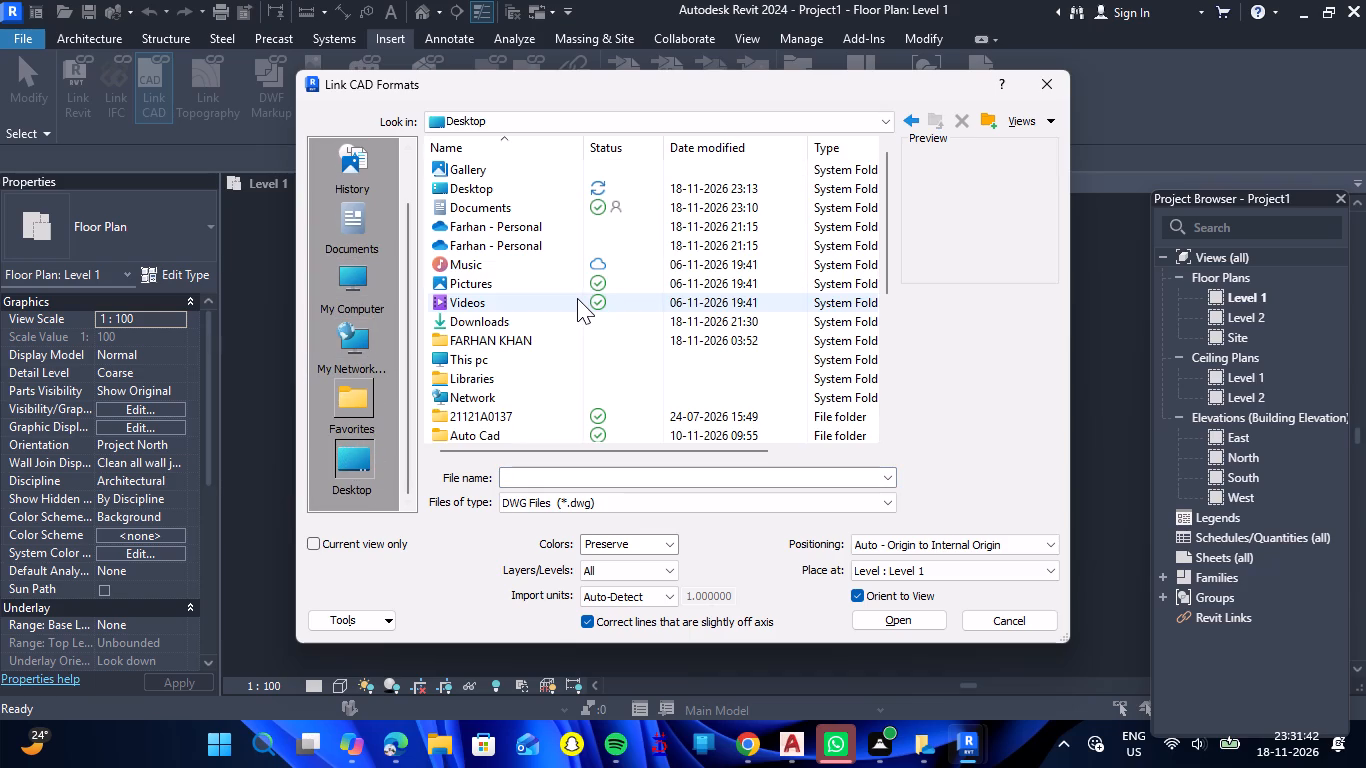
scroll(577, 298, "down", 13)
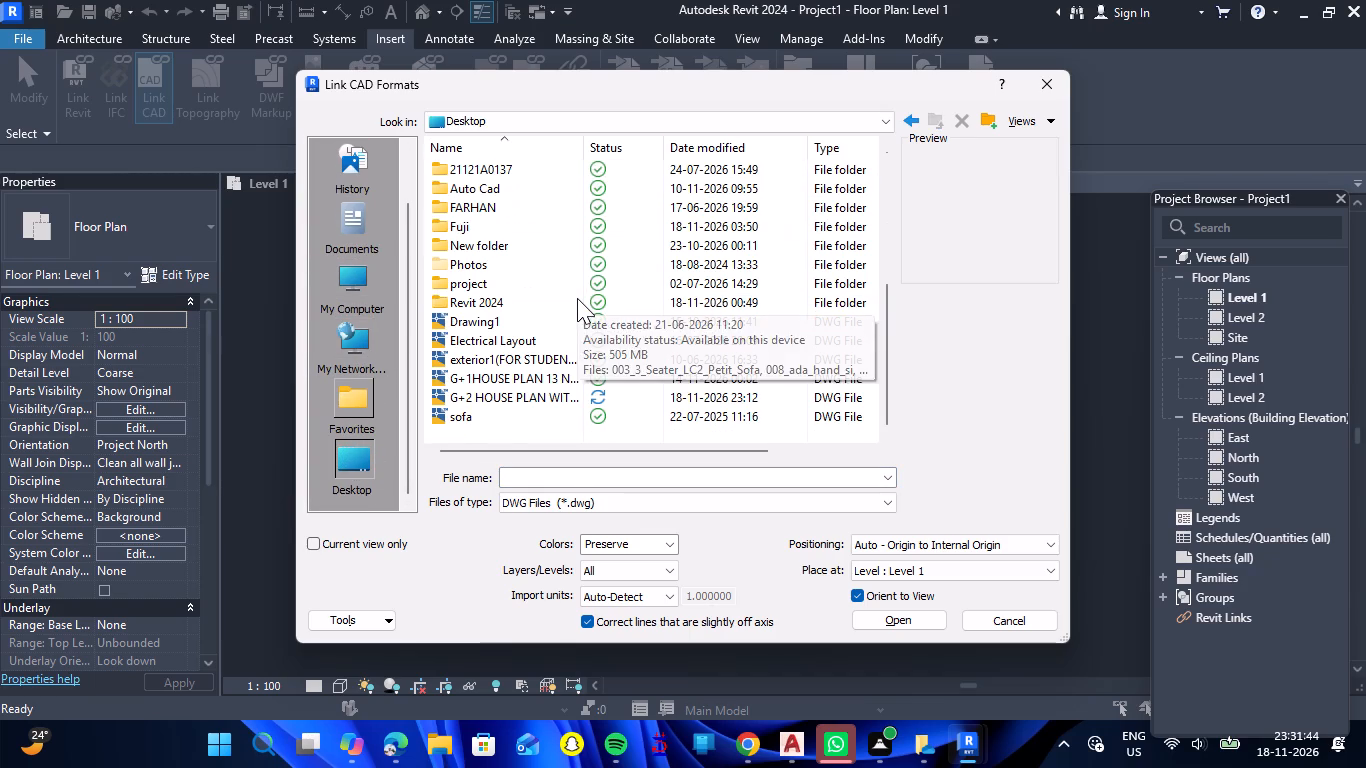
scroll(577, 298, "down", 1)
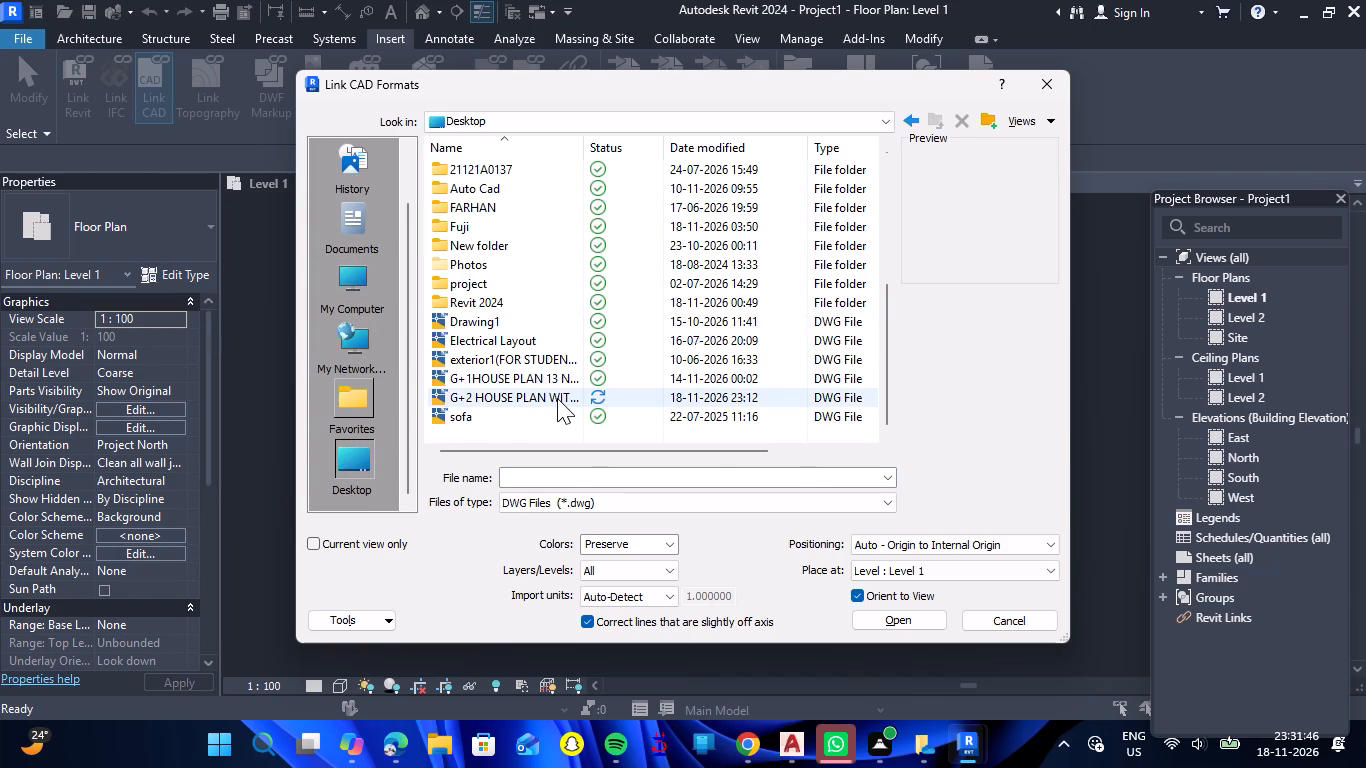
left_click(557, 394)
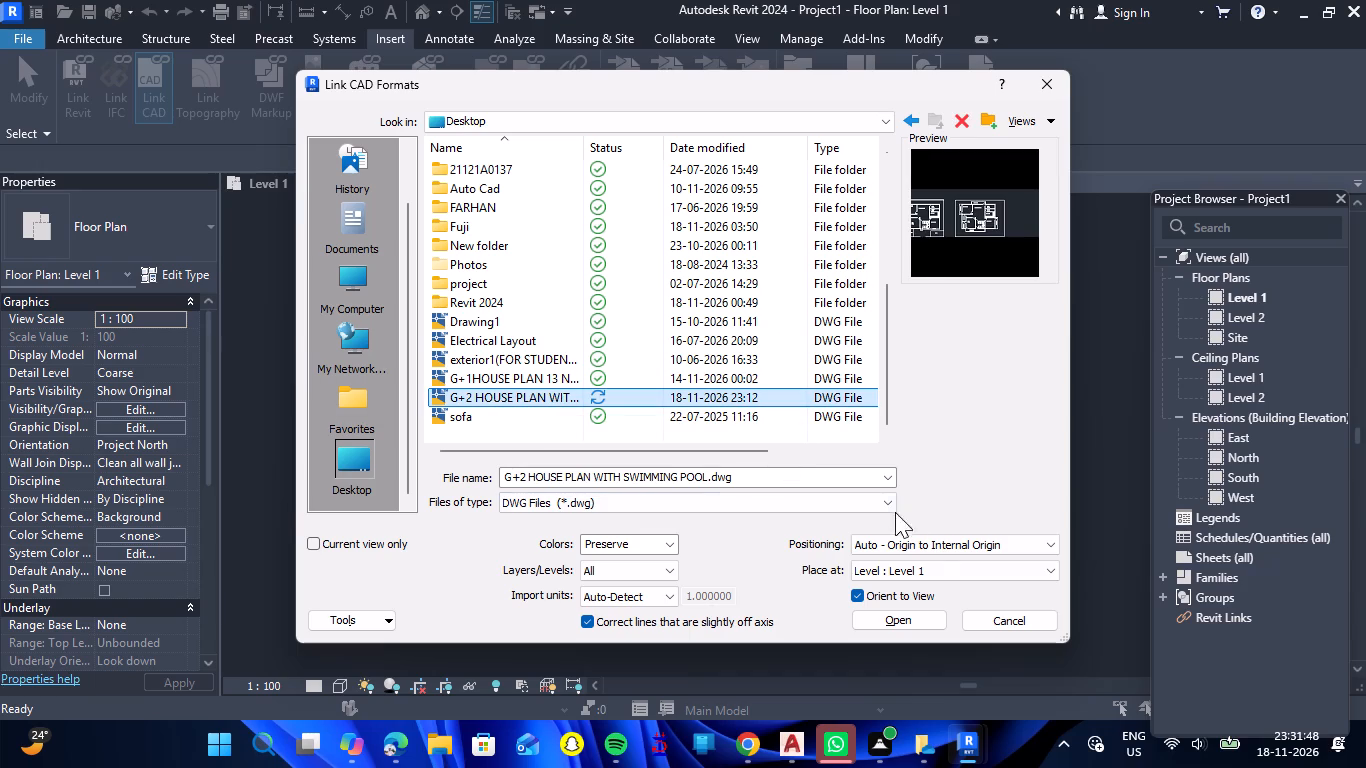
left_click(974, 541)
left_click(957, 562)
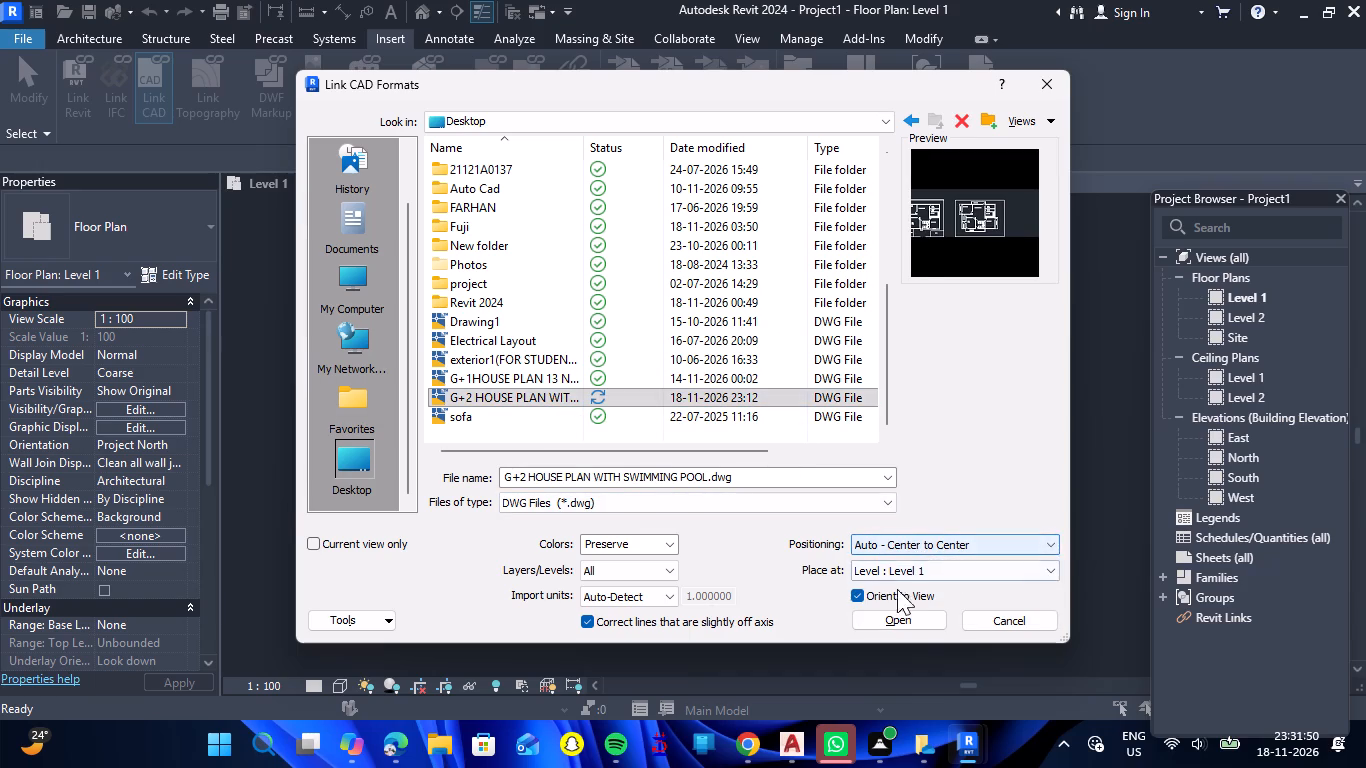
left_click(904, 622)
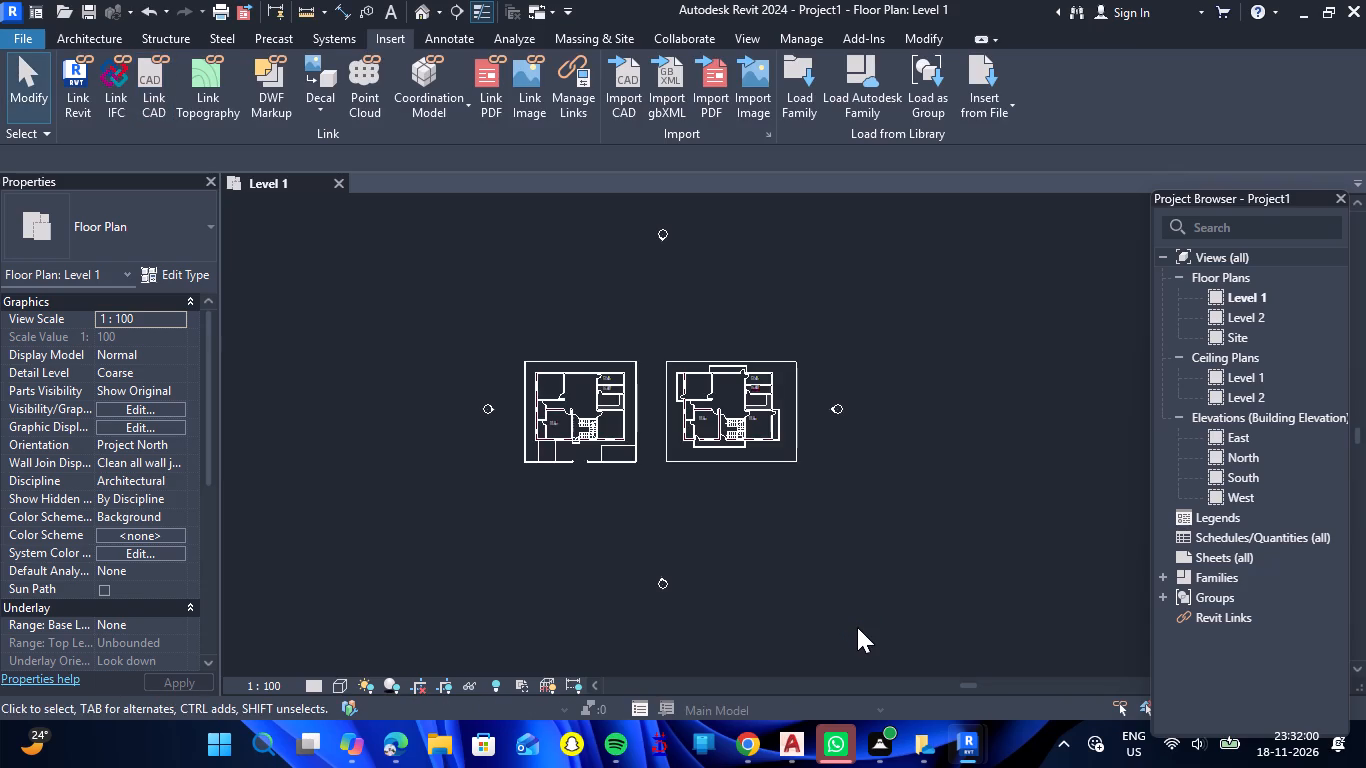
Examine the two linked house floor plans on Level 1.
scroll(570, 409, "up", 5)
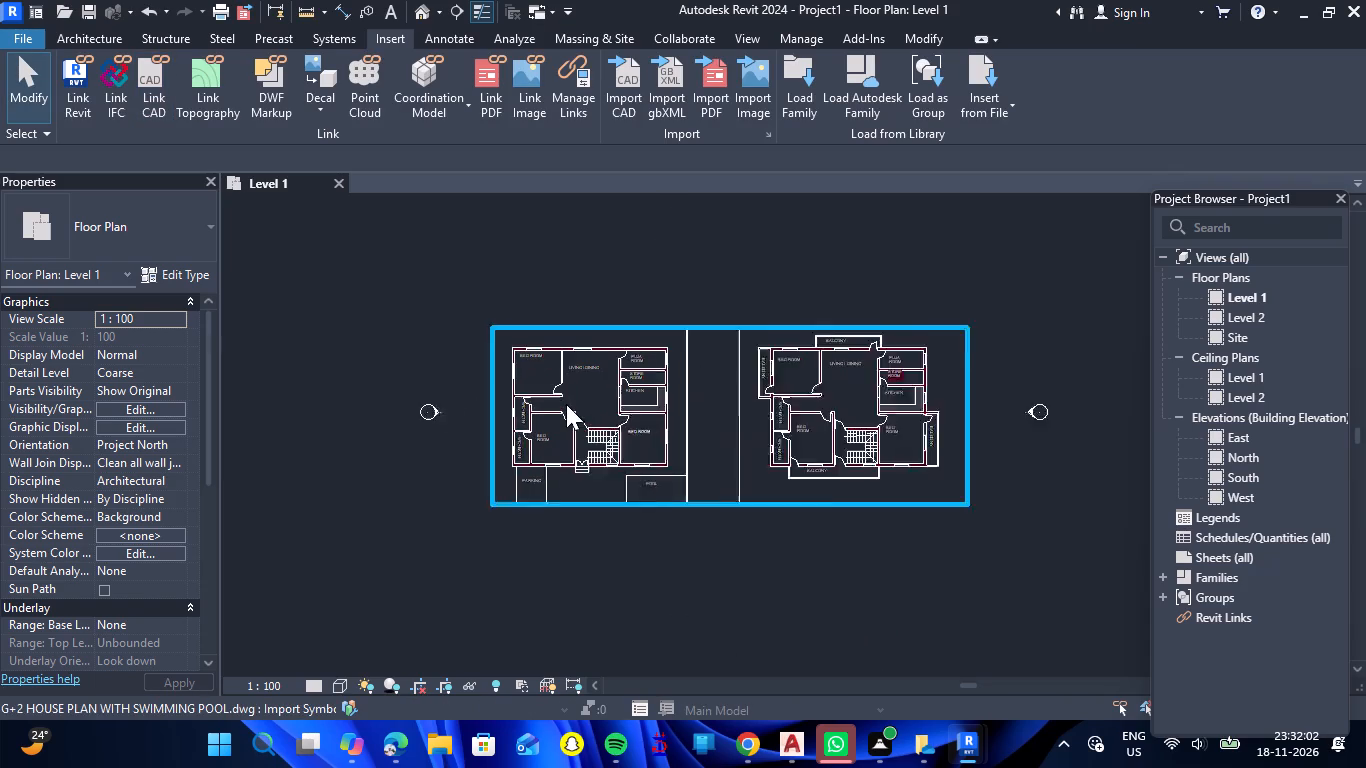
scroll(519, 329, "up", 5)
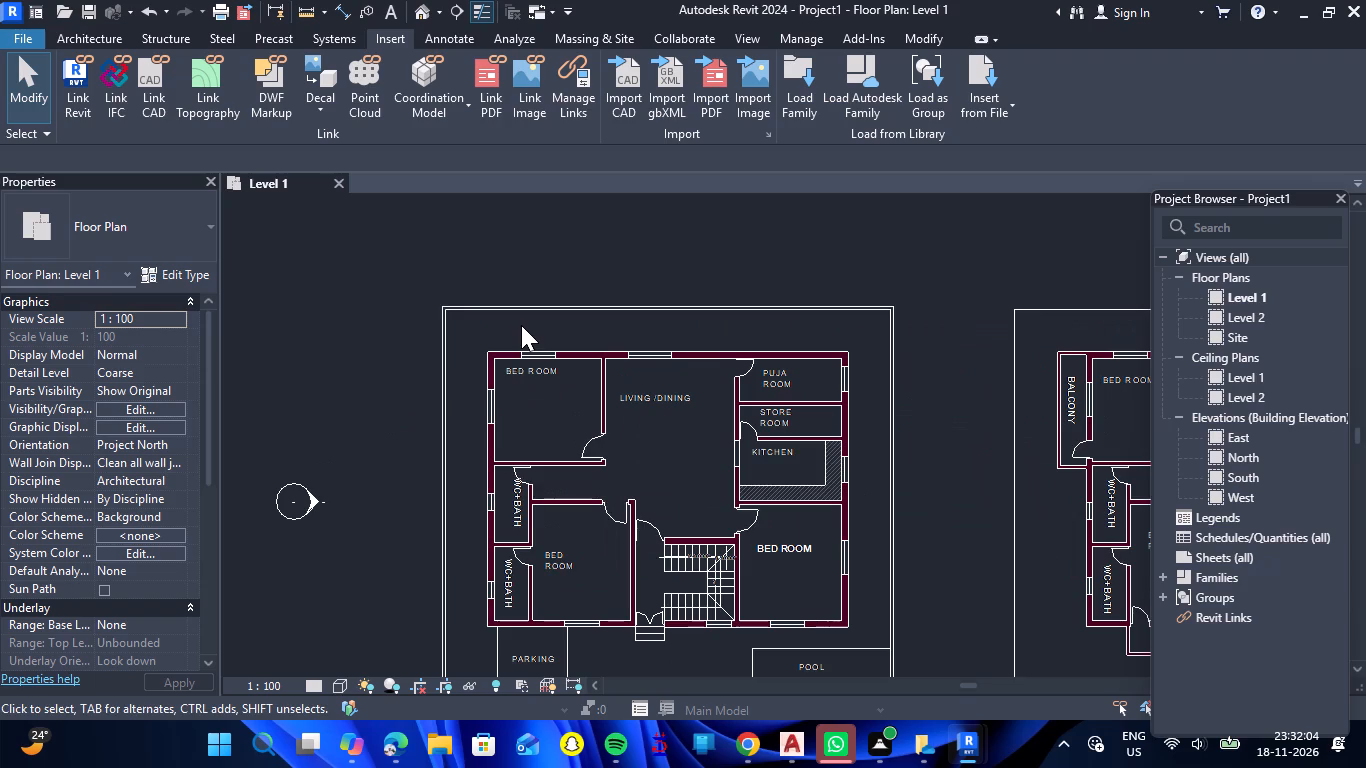
scroll(514, 297, "down", 5)
scroll(850, 507, "up", 3)
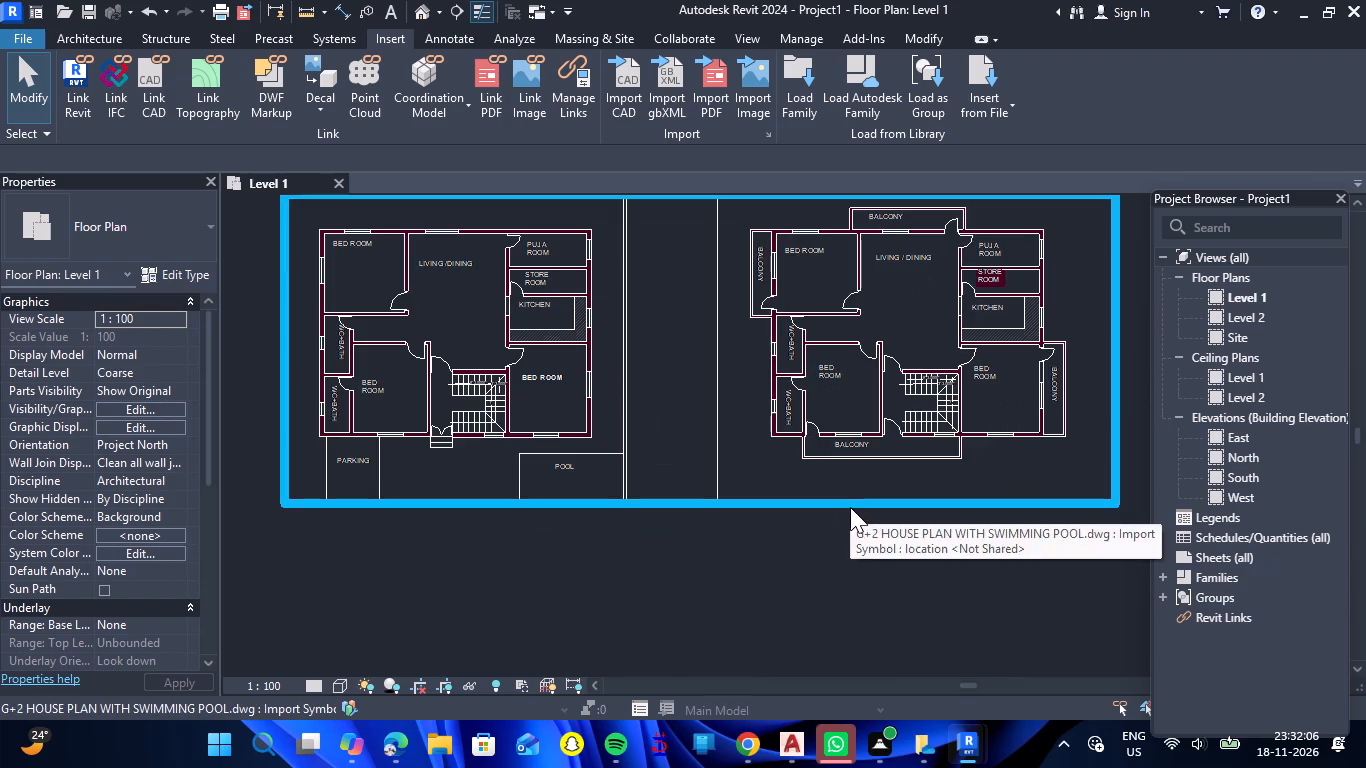
scroll(759, 580, "down", 3)
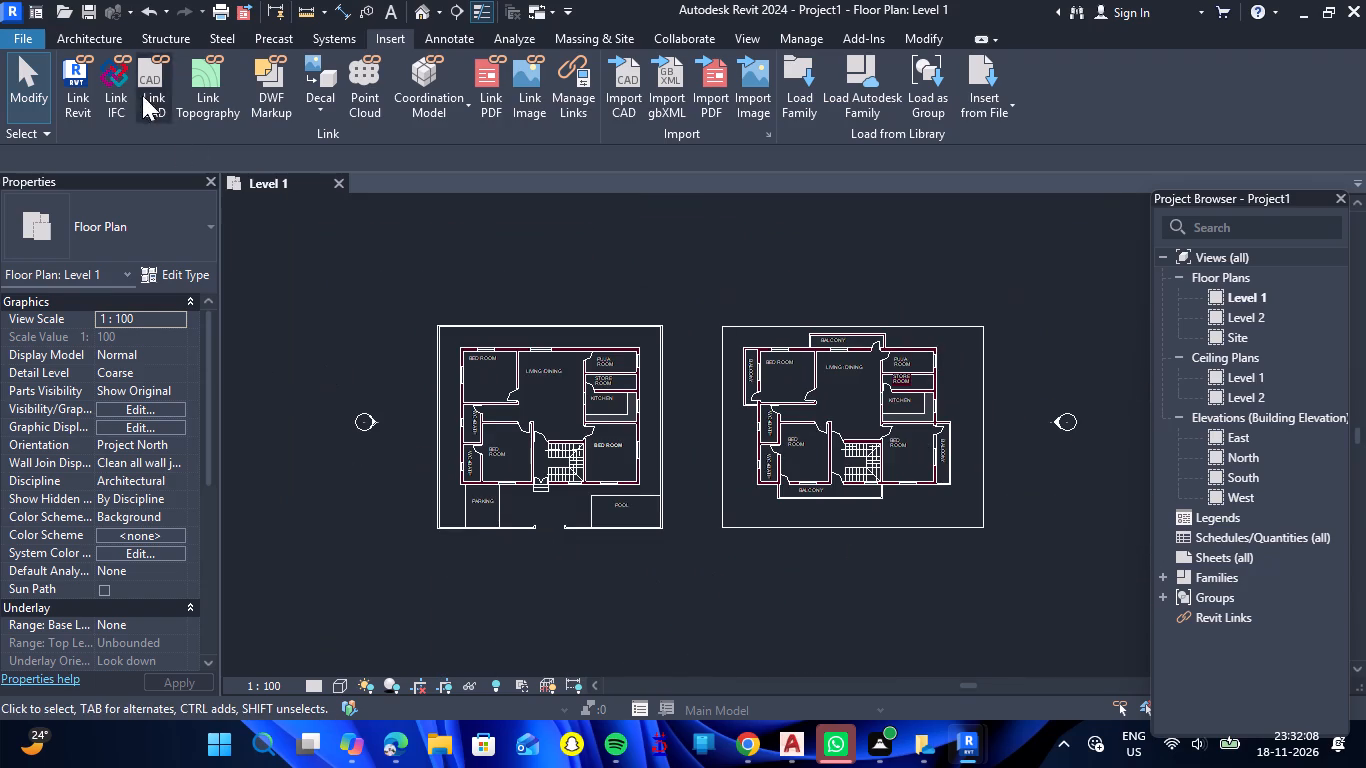
Open the East building elevation showing the Level 1 and Level 2 lines.
left_click(111, 40)
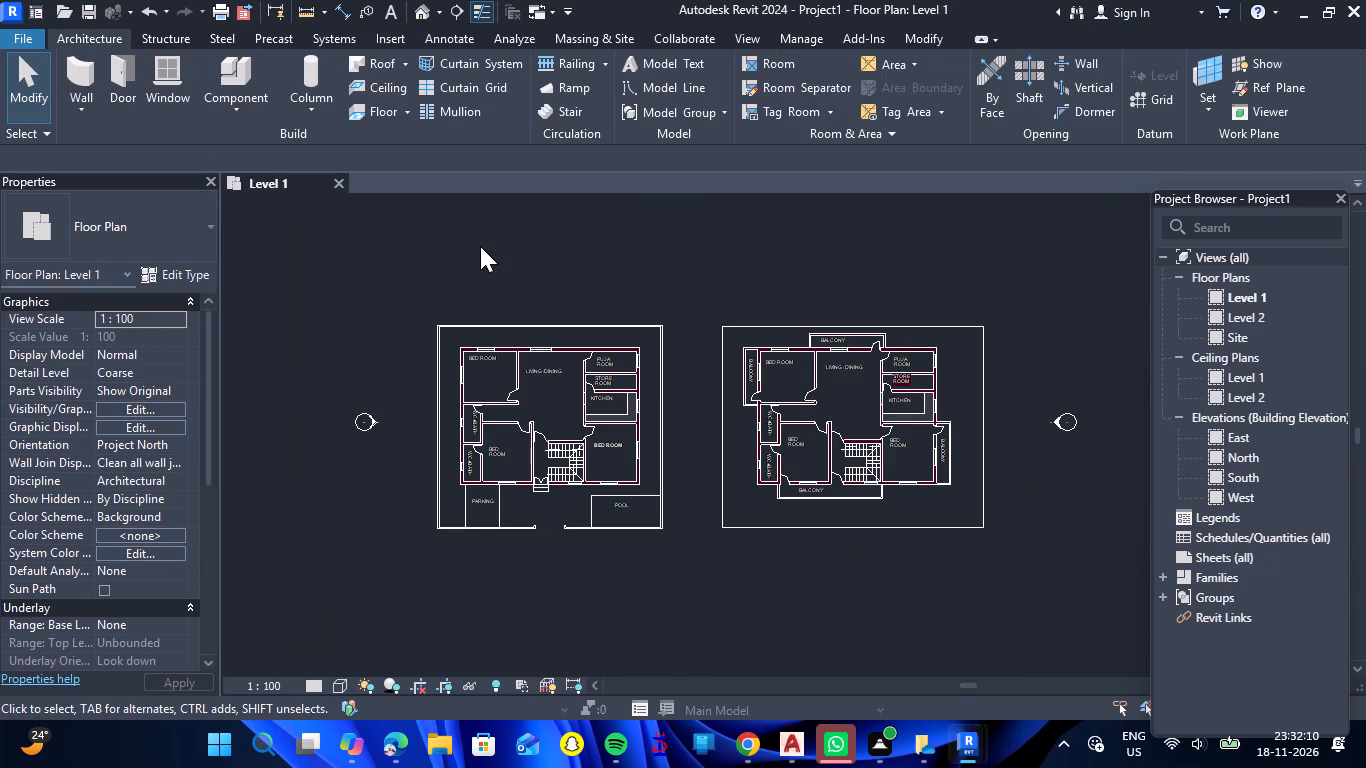
double_click(1238, 445)
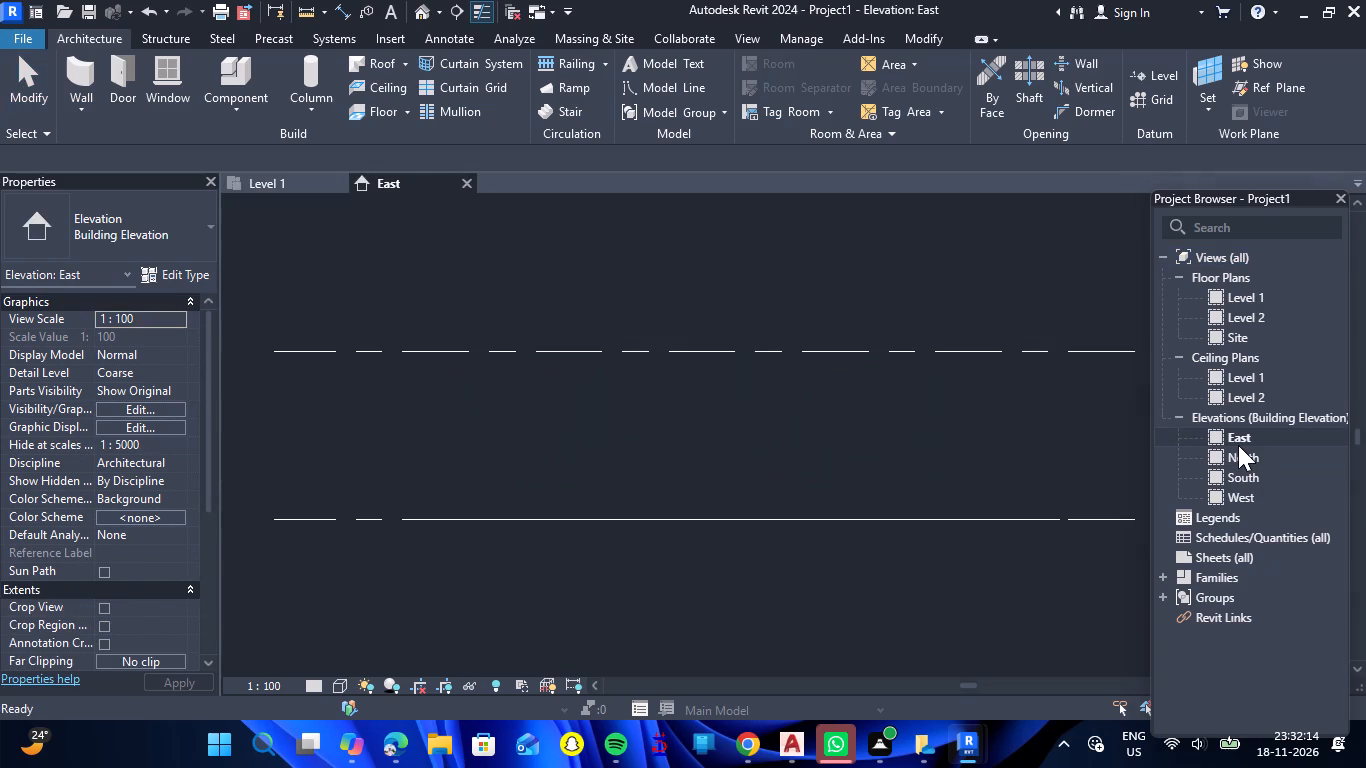
scroll(774, 450, "down", 5)
scroll(840, 471, "up", 3)
scroll(840, 471, "down", 1)
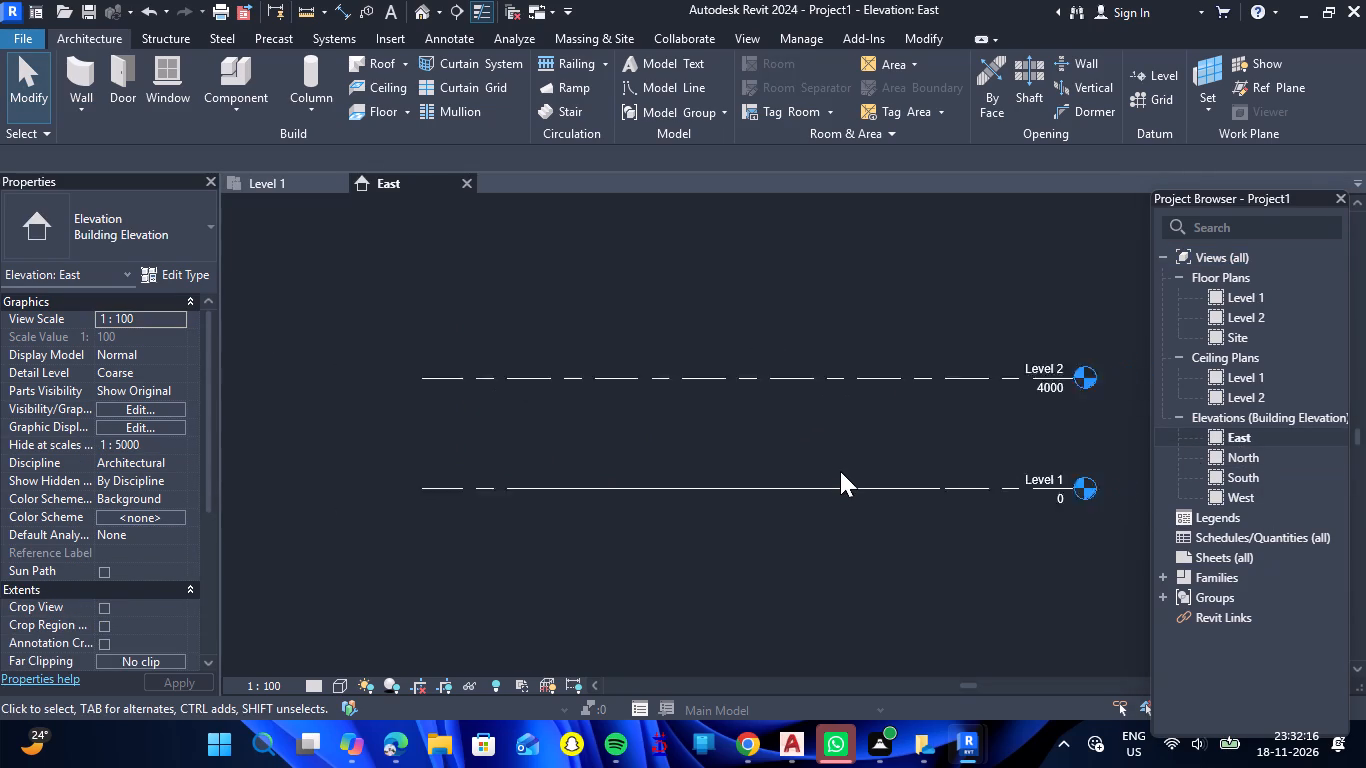
scroll(840, 471, "down", 1)
scroll(1075, 466, "up", 4)
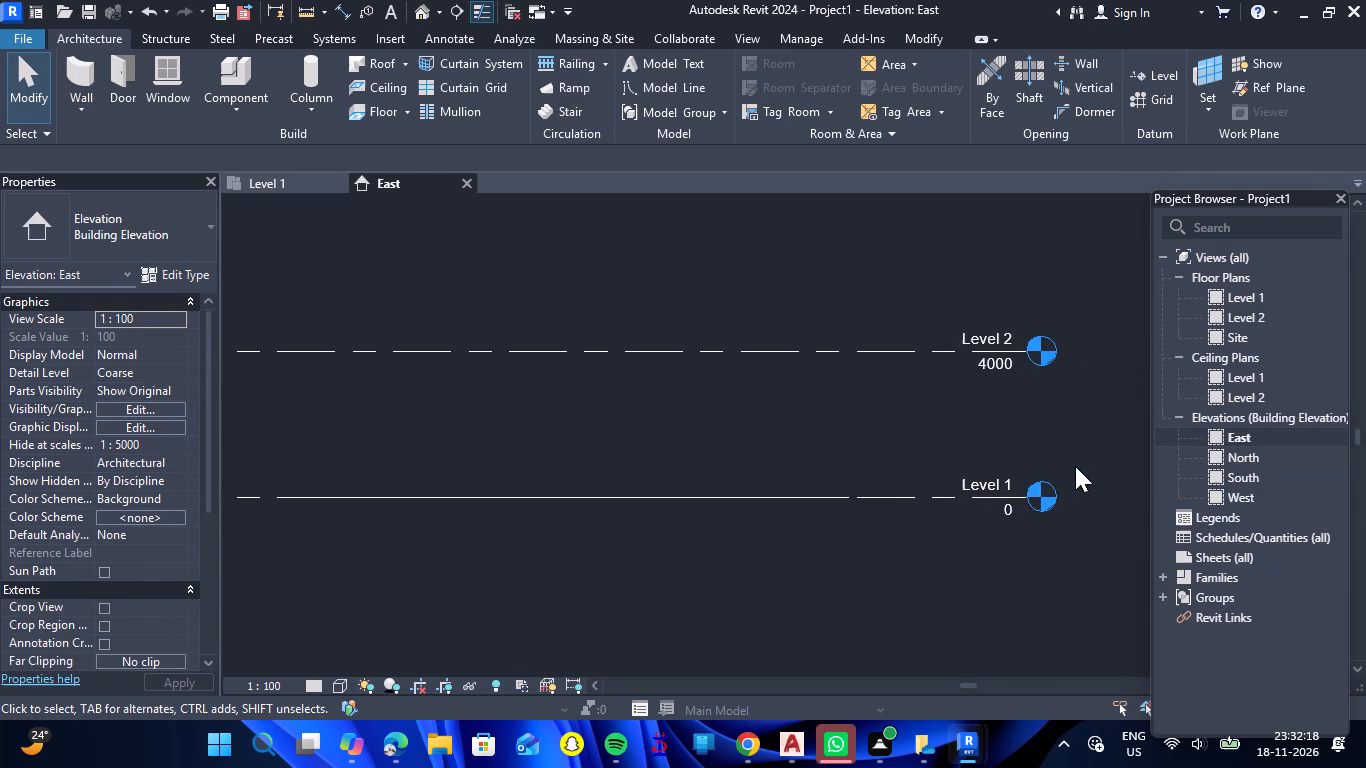
scroll(1037, 416, "down", 2)
scroll(1013, 342, "up", 3)
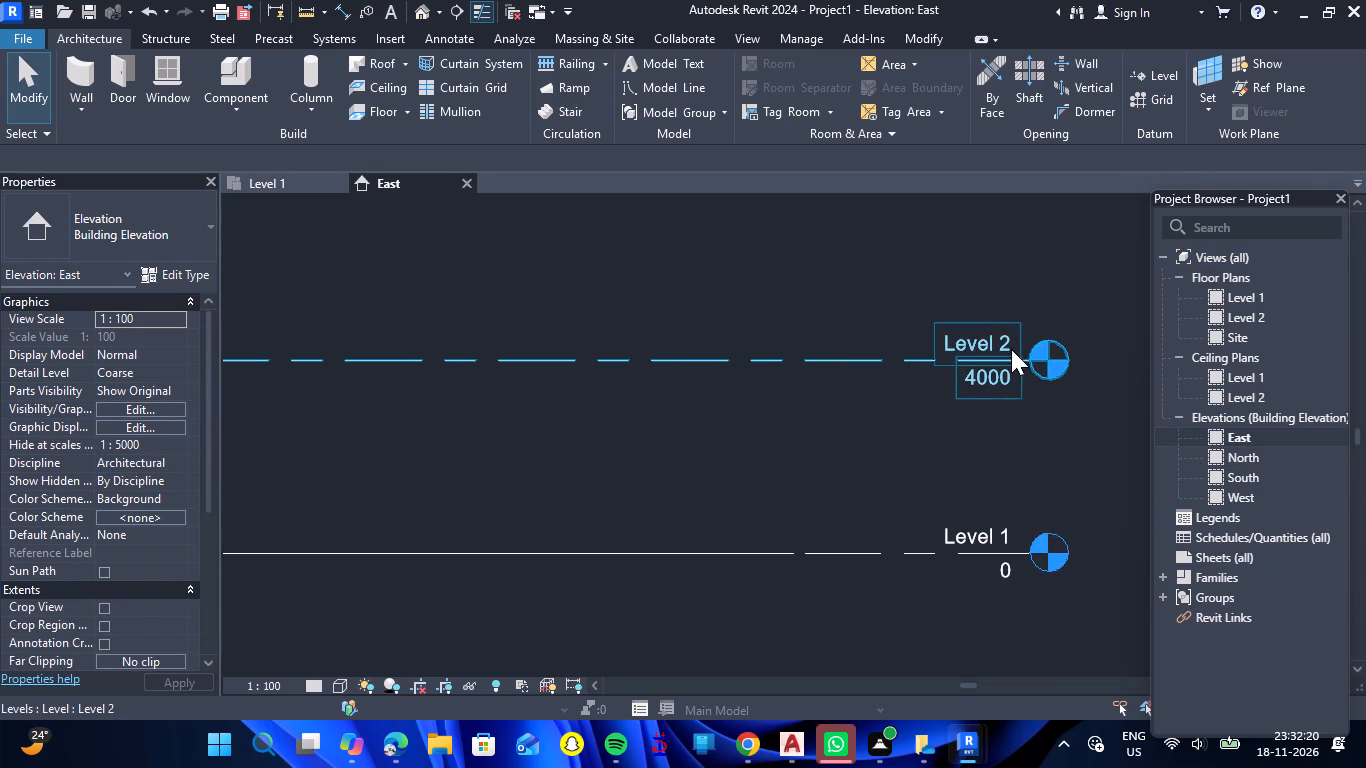
scroll(1004, 356, "up", 2)
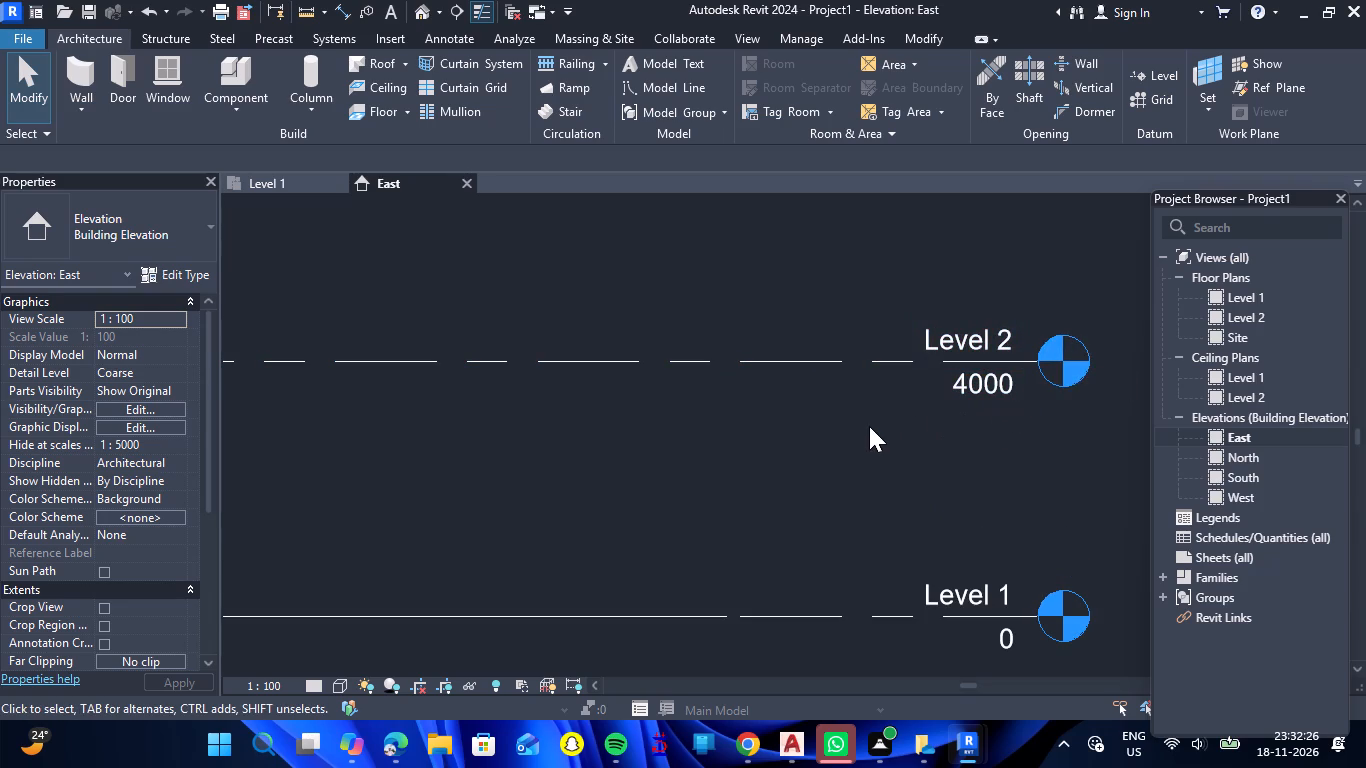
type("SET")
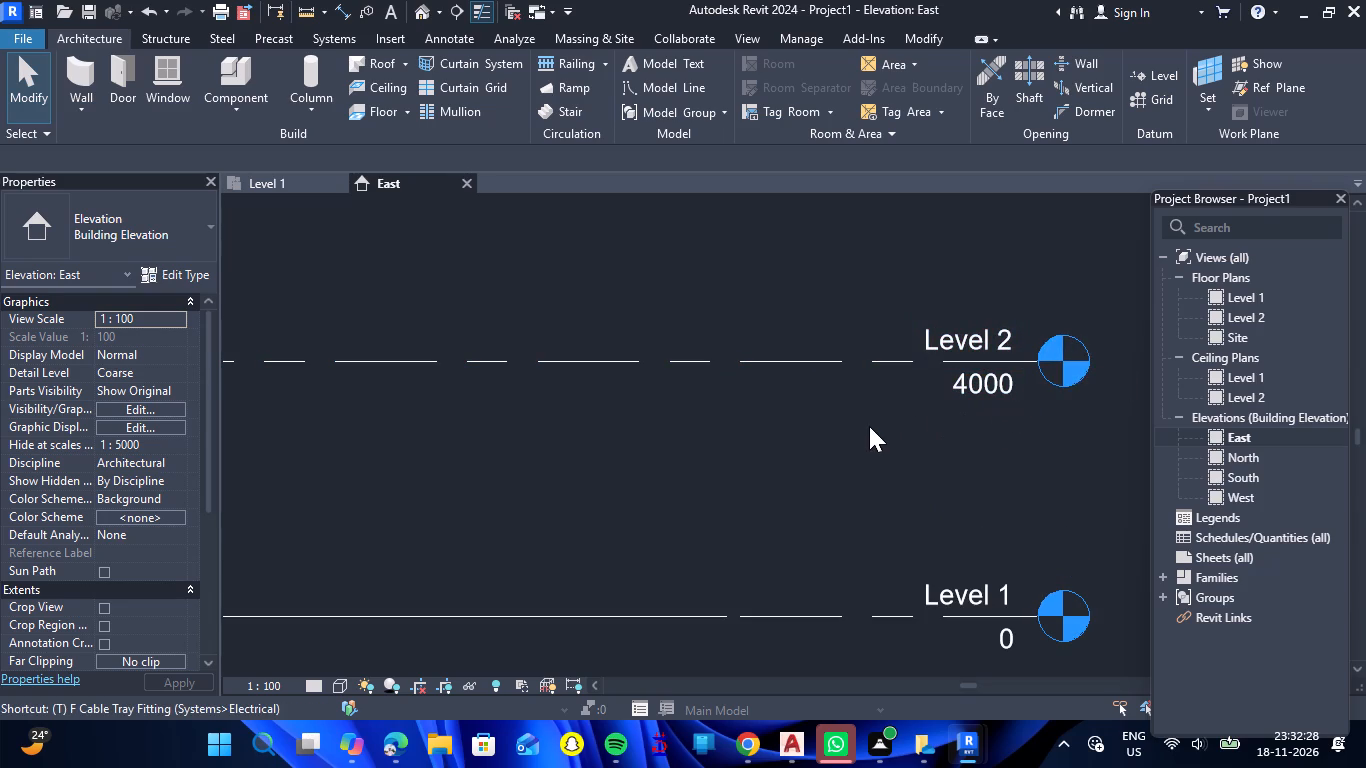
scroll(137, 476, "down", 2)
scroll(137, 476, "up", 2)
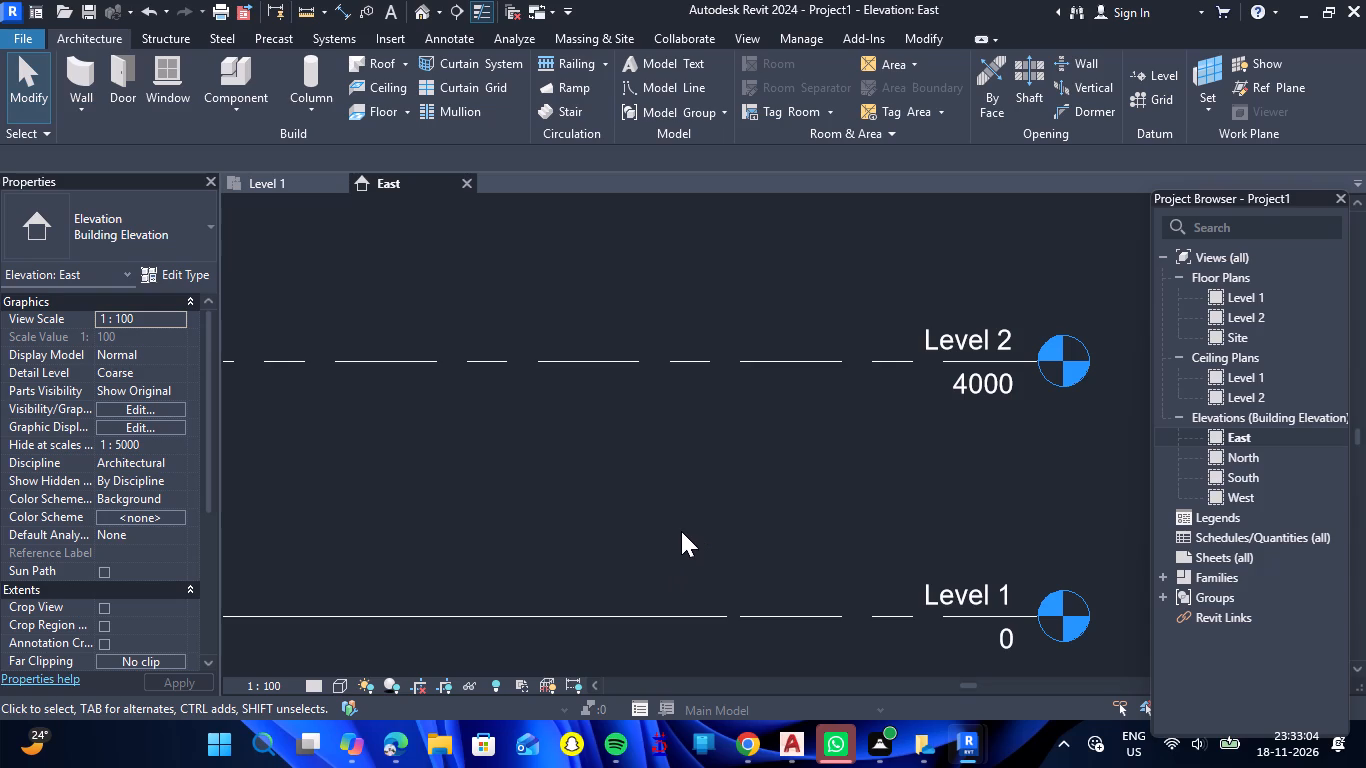
Open the program options and review the tools and analyses in the User Interface settings.
left_click(41, 41)
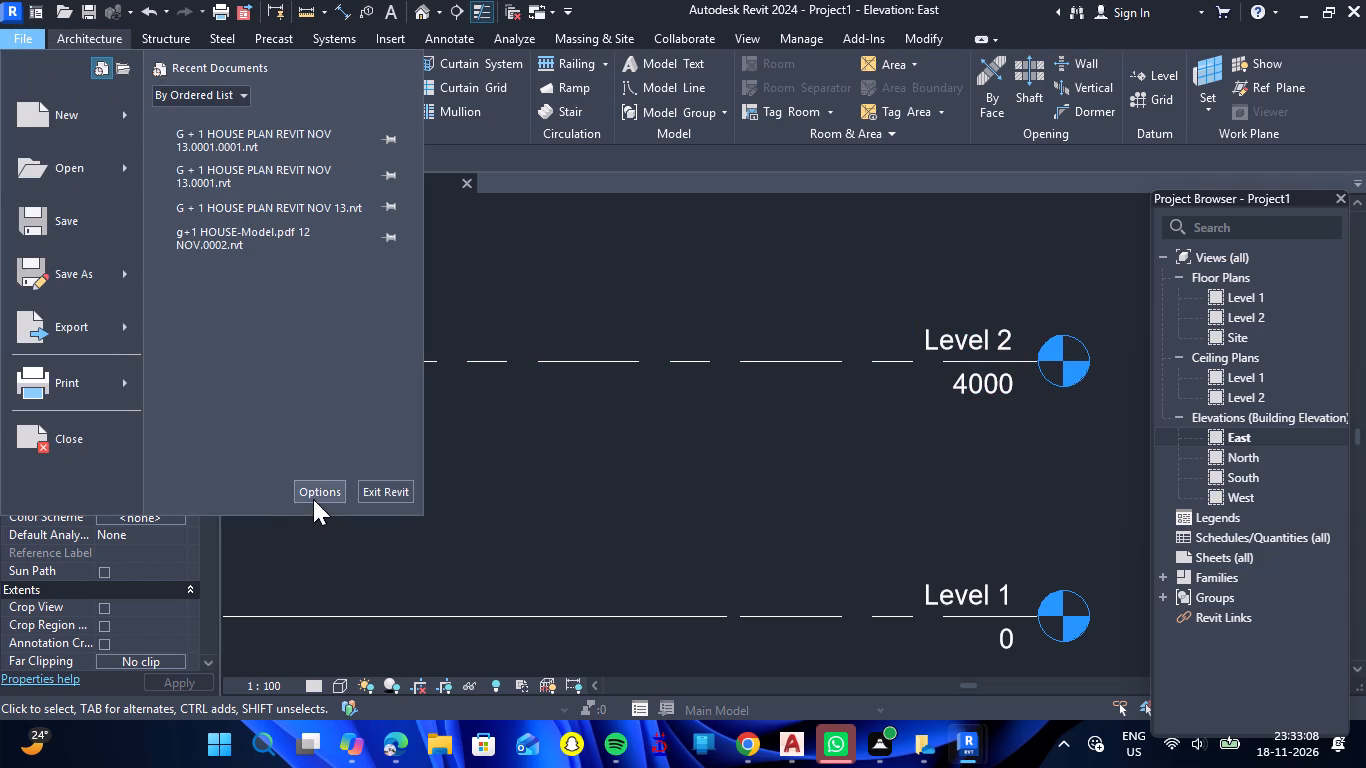
left_click(313, 499)
left_click(532, 75)
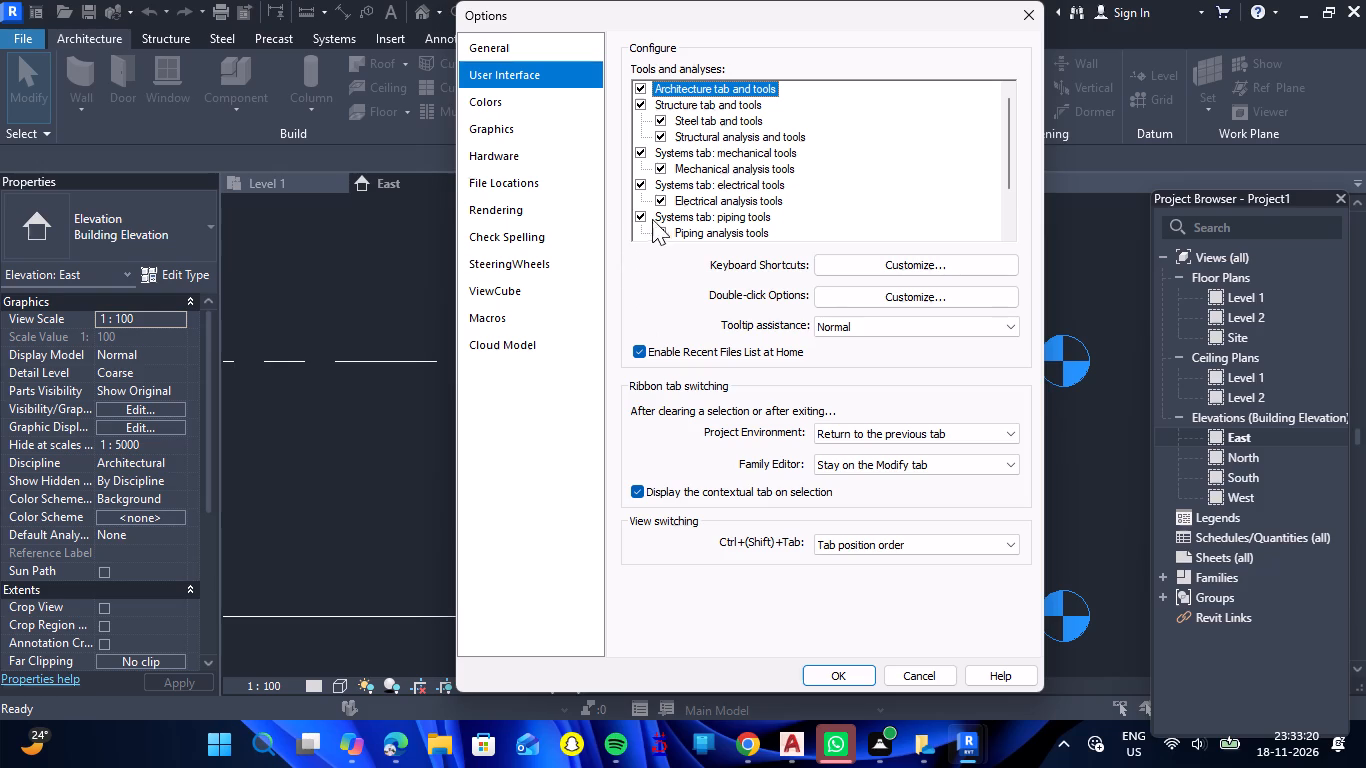
scroll(703, 135, "up", 2)
scroll(703, 135, "down", 4)
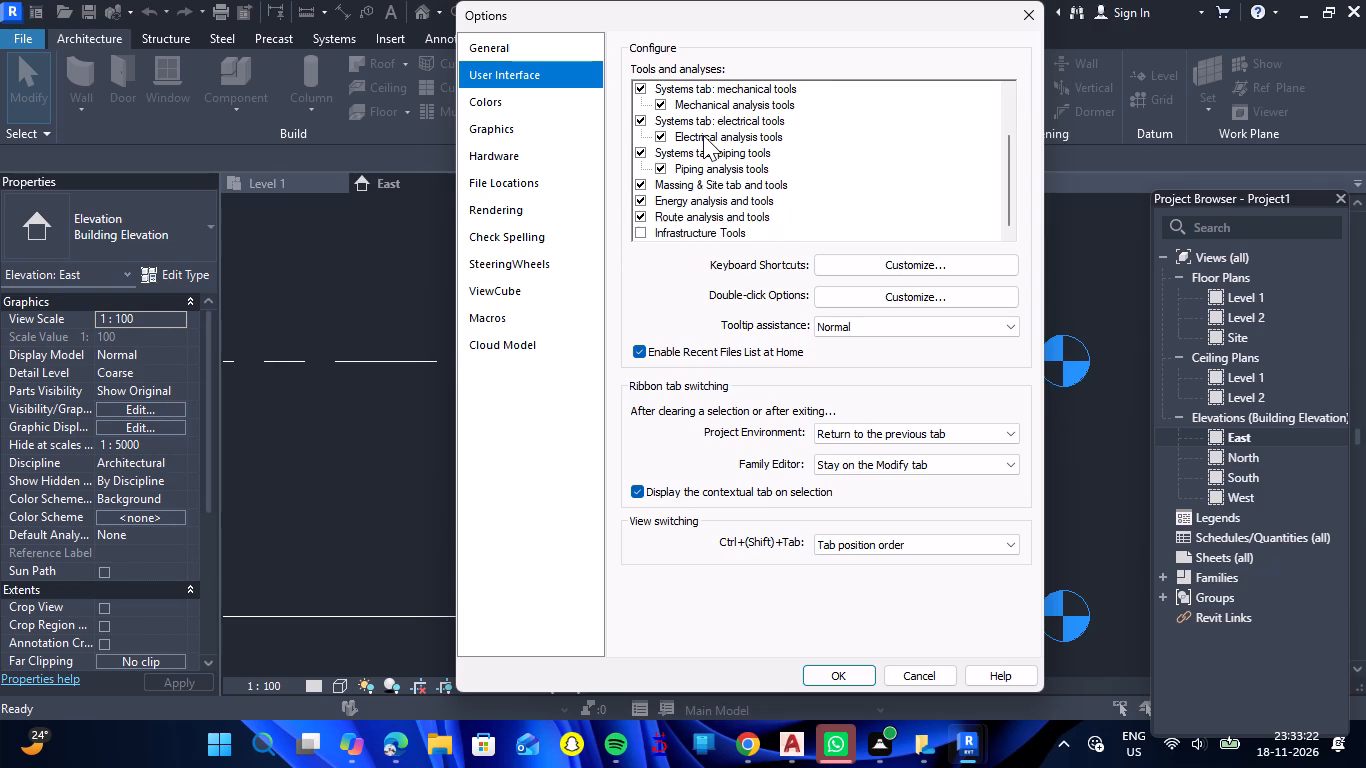
scroll(723, 158, "down", 3)
scroll(723, 158, "up", 6)
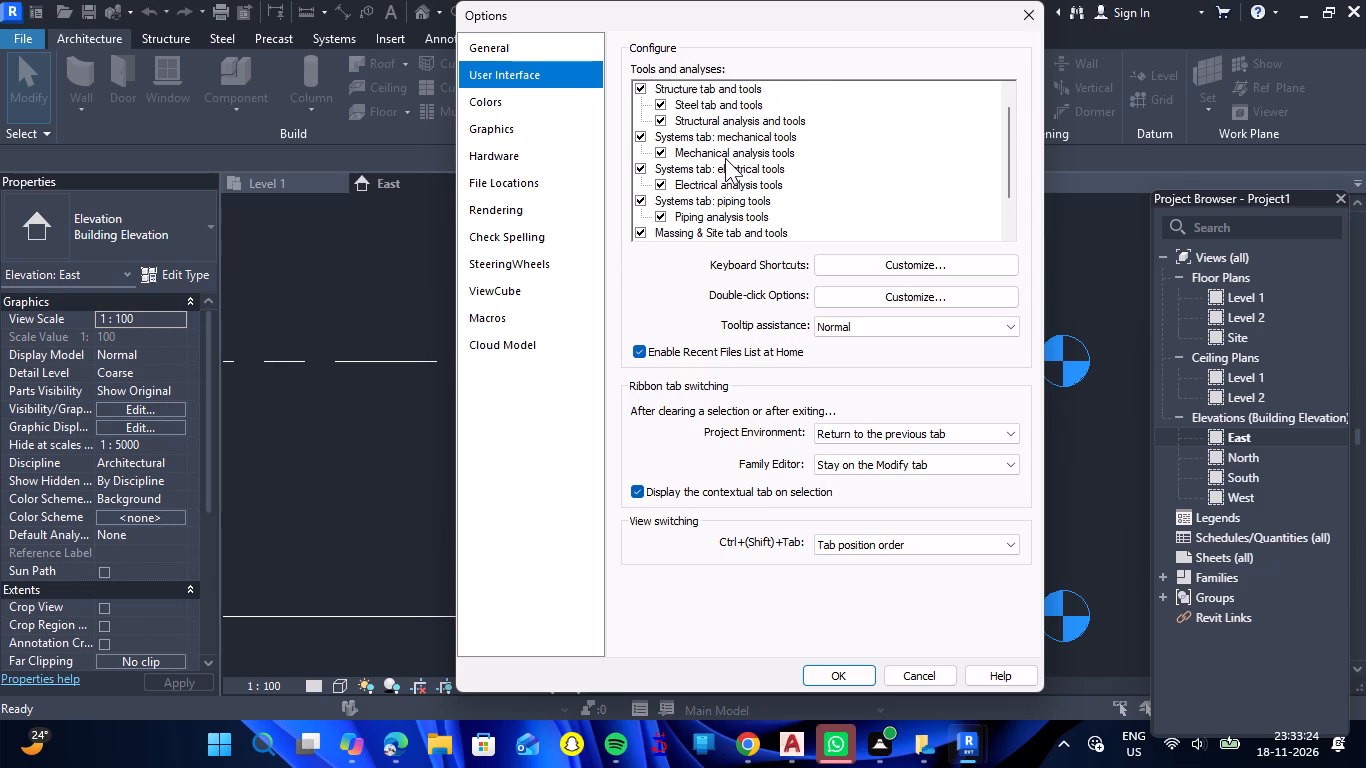
scroll(725, 158, "up", 1)
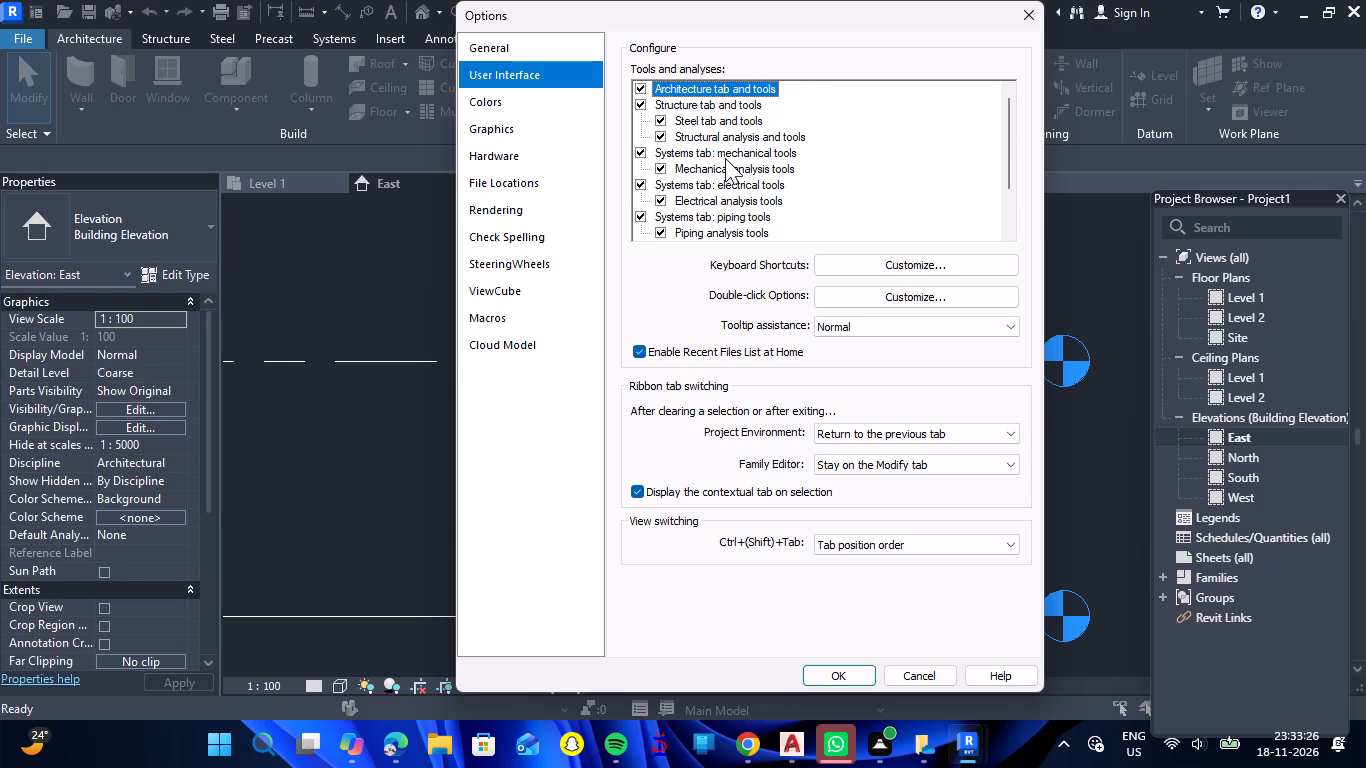
scroll(725, 158, "down", 1)
scroll(725, 158, "up", 1)
scroll(752, 159, "down", 2)
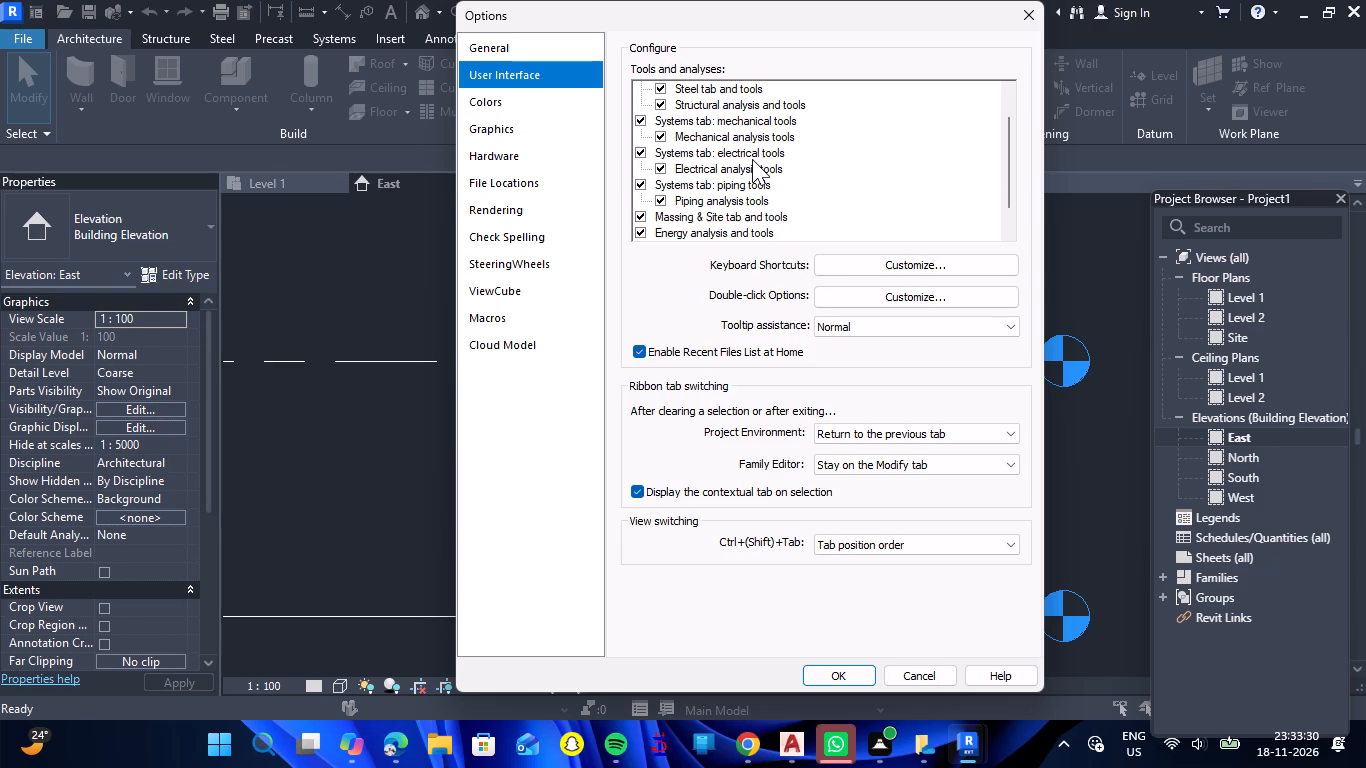
scroll(752, 159, "down", 6)
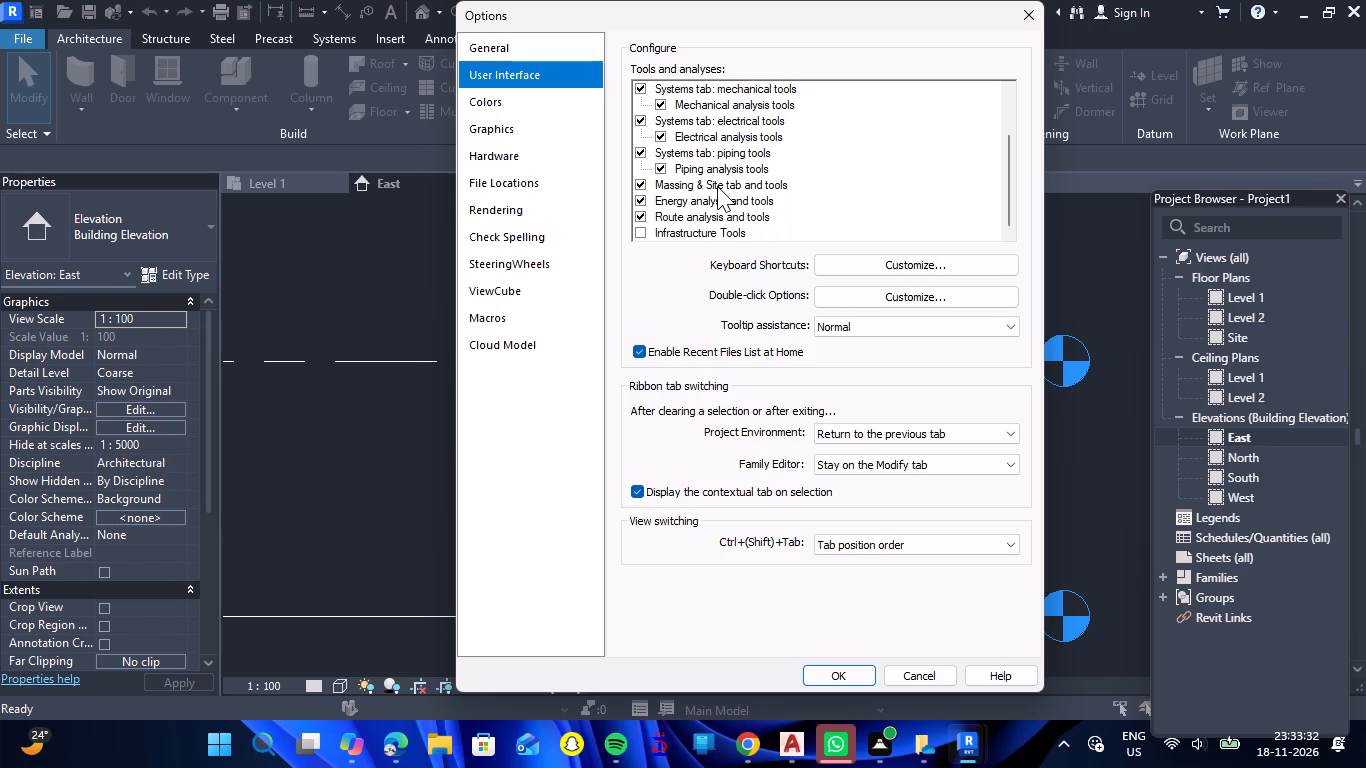
scroll(717, 186, "down", 3)
Check the tooltip assistance choices and the double-click behaviour settings, leaving them as they are.
left_click(864, 329)
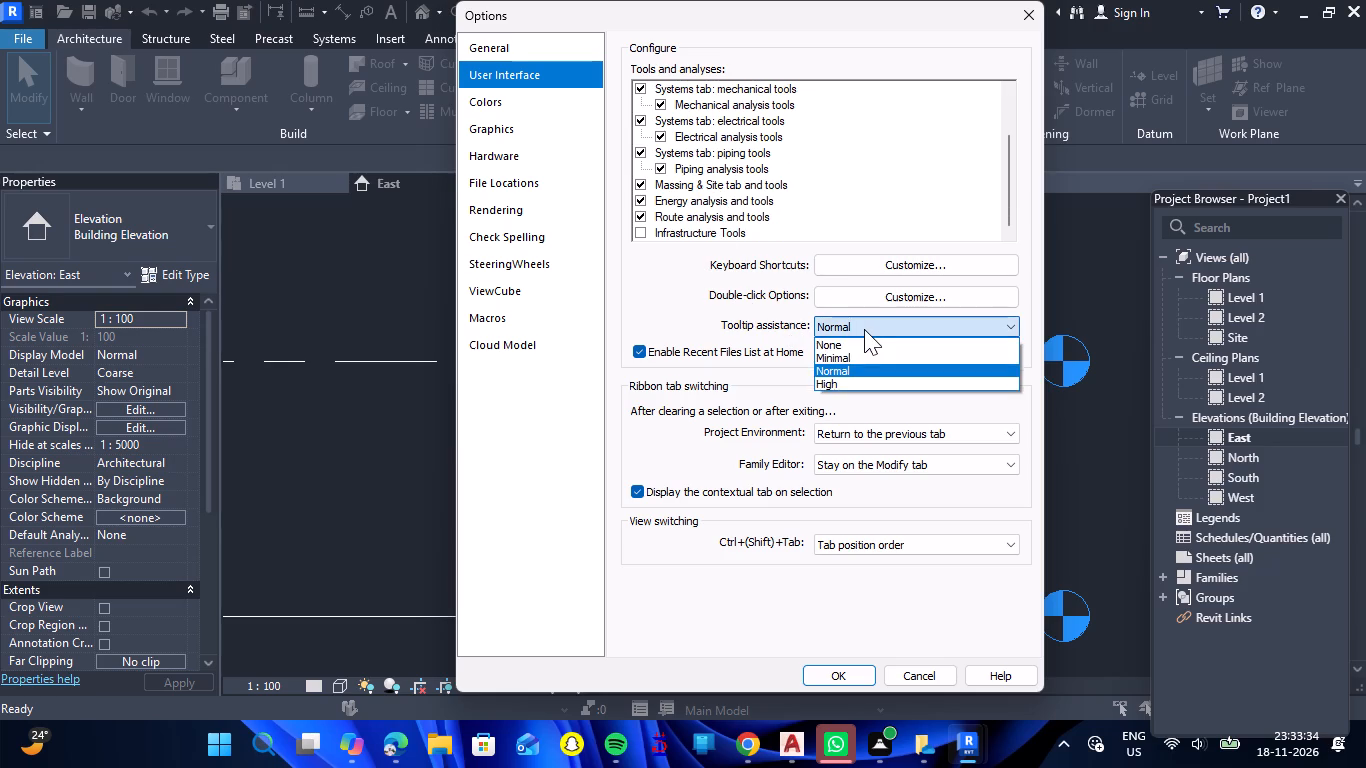
double_click(864, 329)
left_click(701, 319)
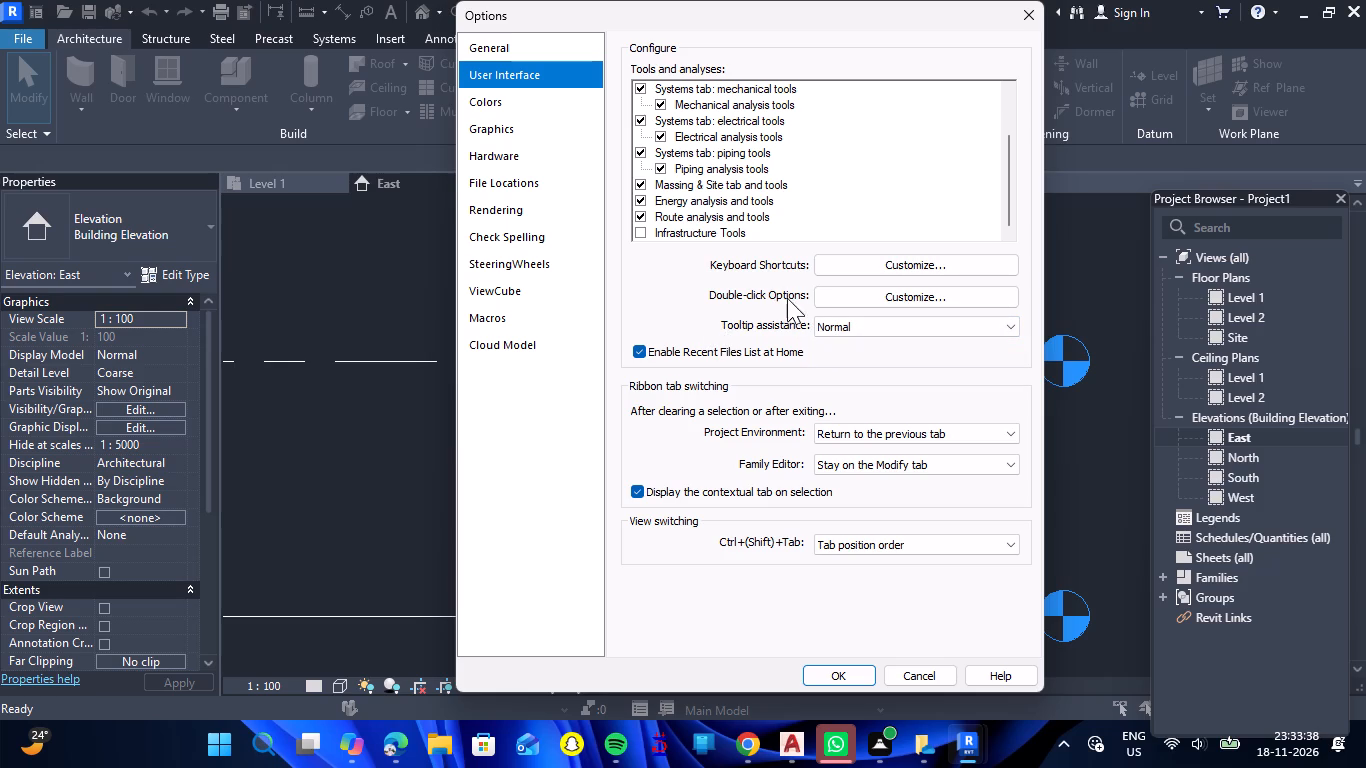
left_click(862, 296)
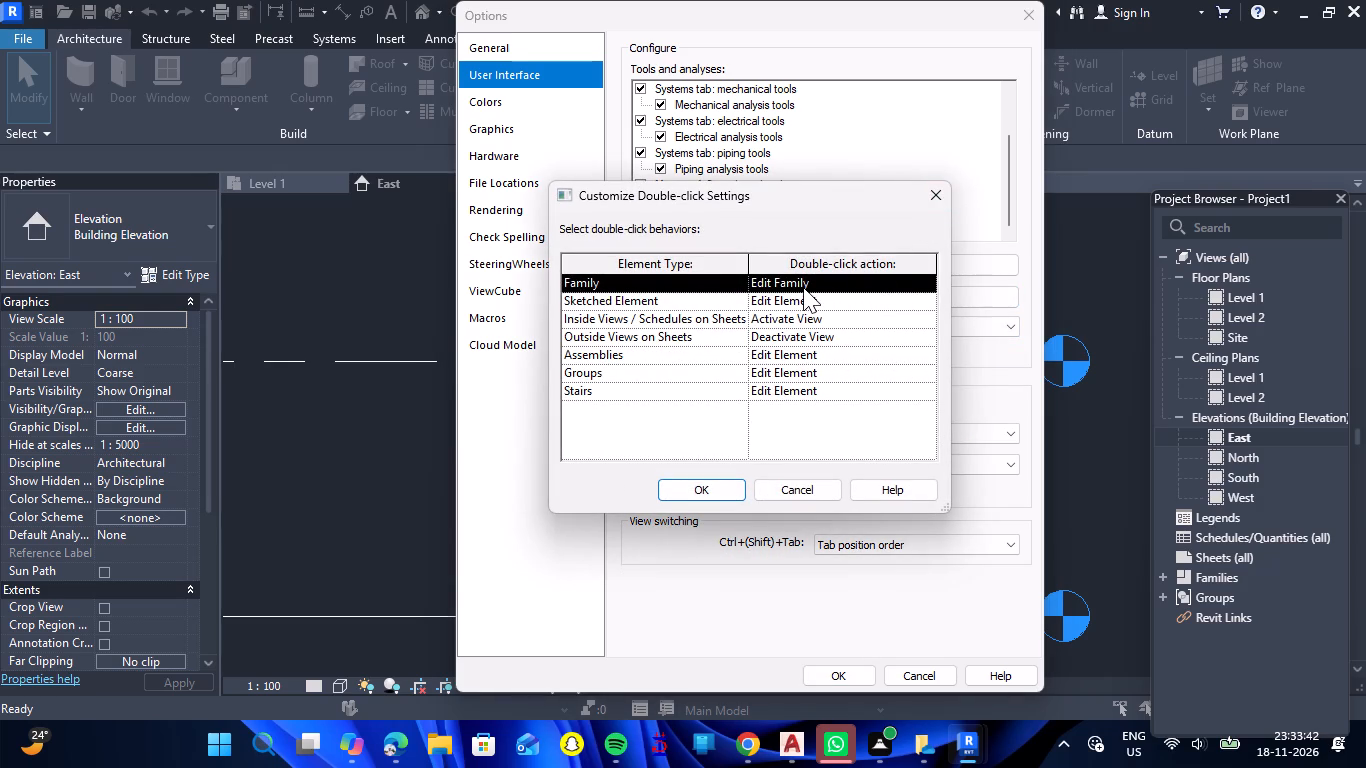
left_click(935, 194)
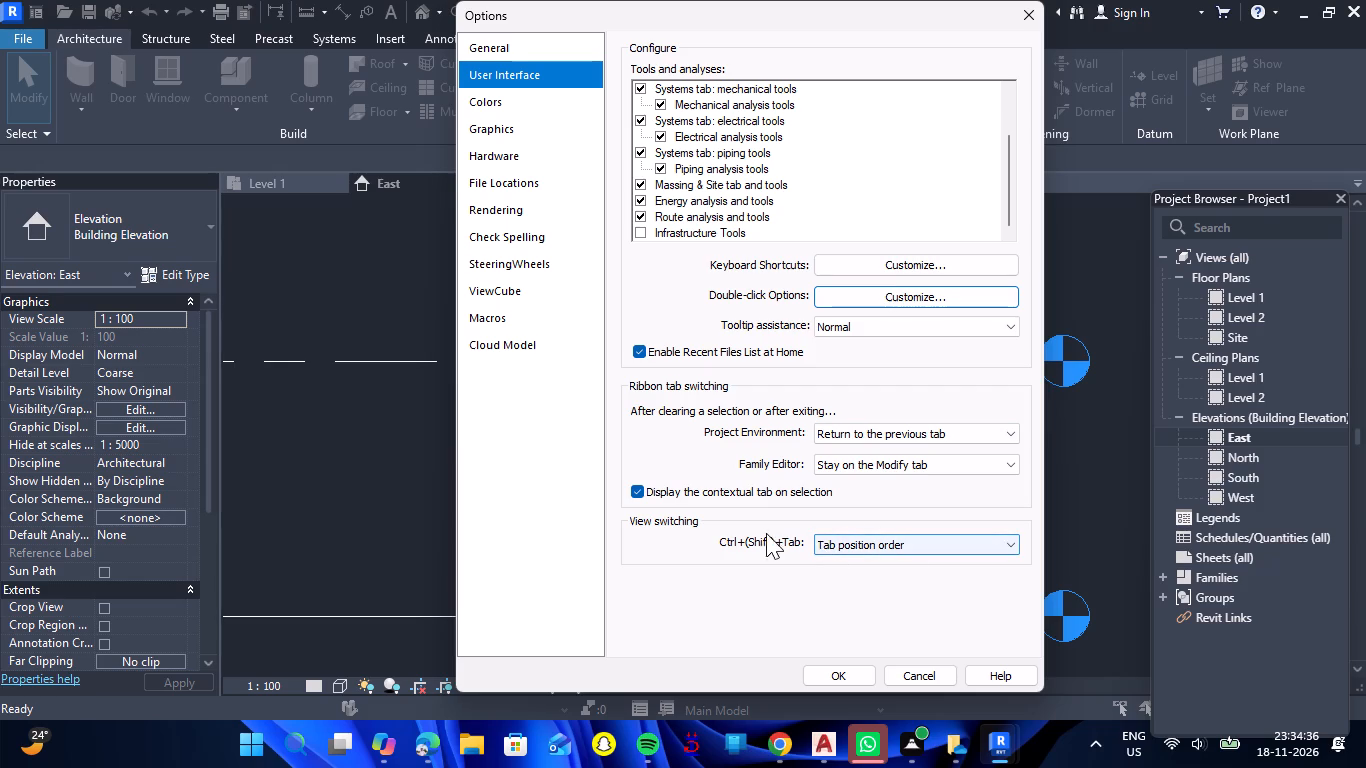
Dismiss the program options without saving any changes.
scroll(762, 531, "down", 1)
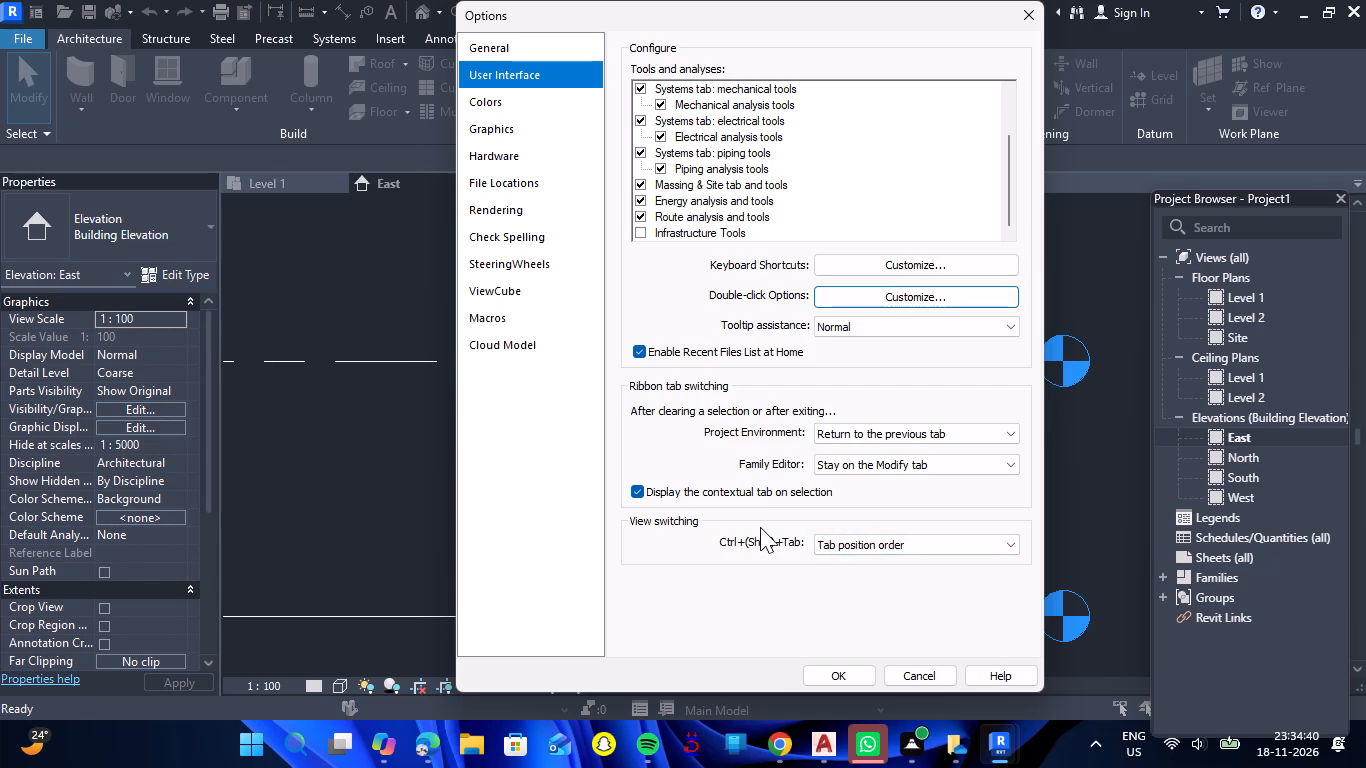
left_click(916, 676)
Set the project's length units to inches, keeping the rounding at 0 decimal places.
type("UN")
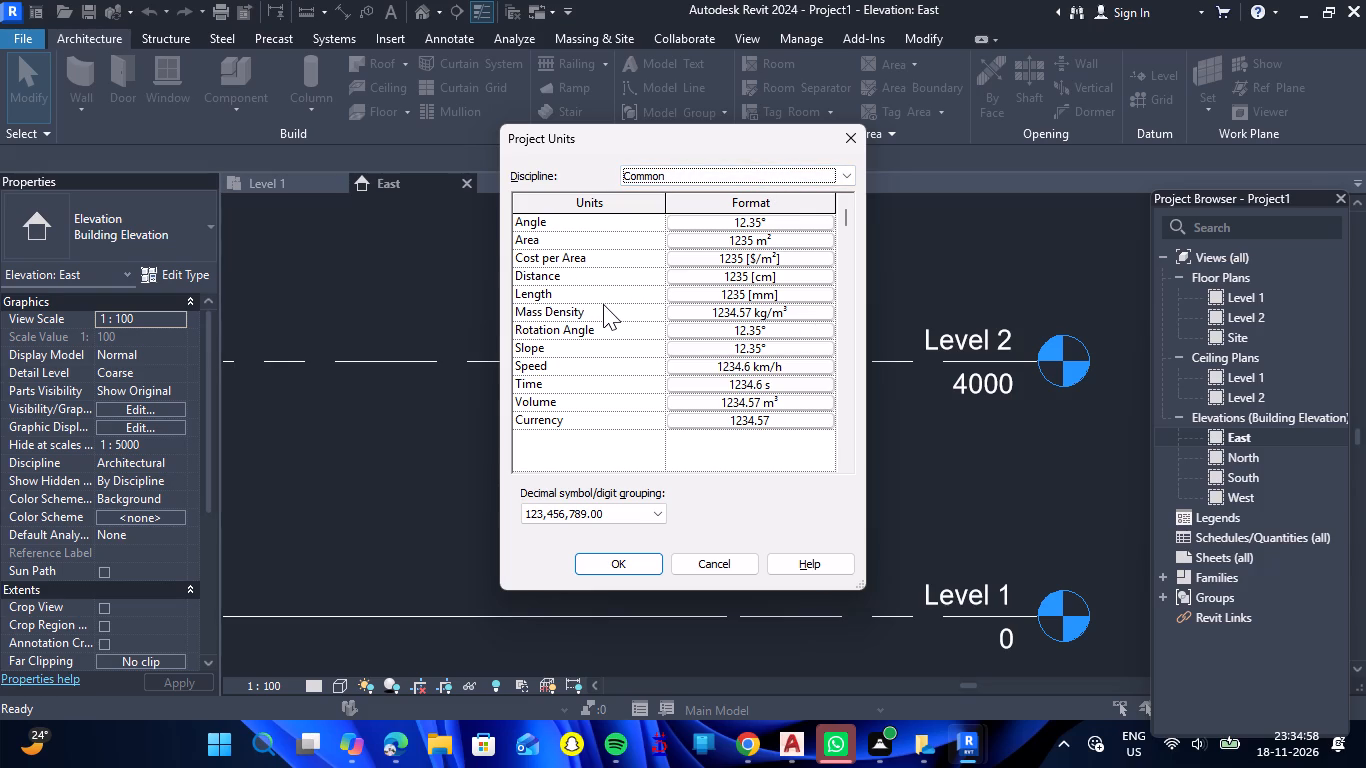
double_click(766, 295)
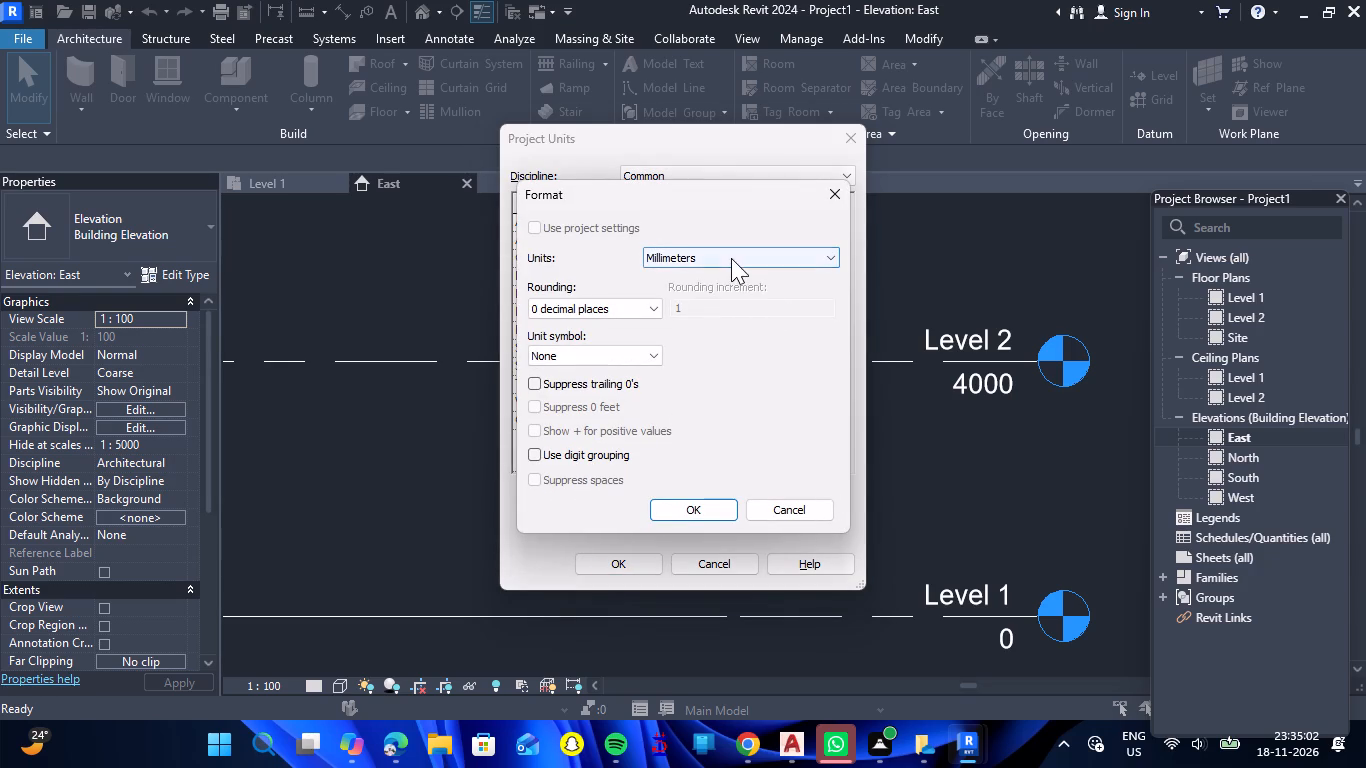
left_click(731, 258)
left_click(712, 316)
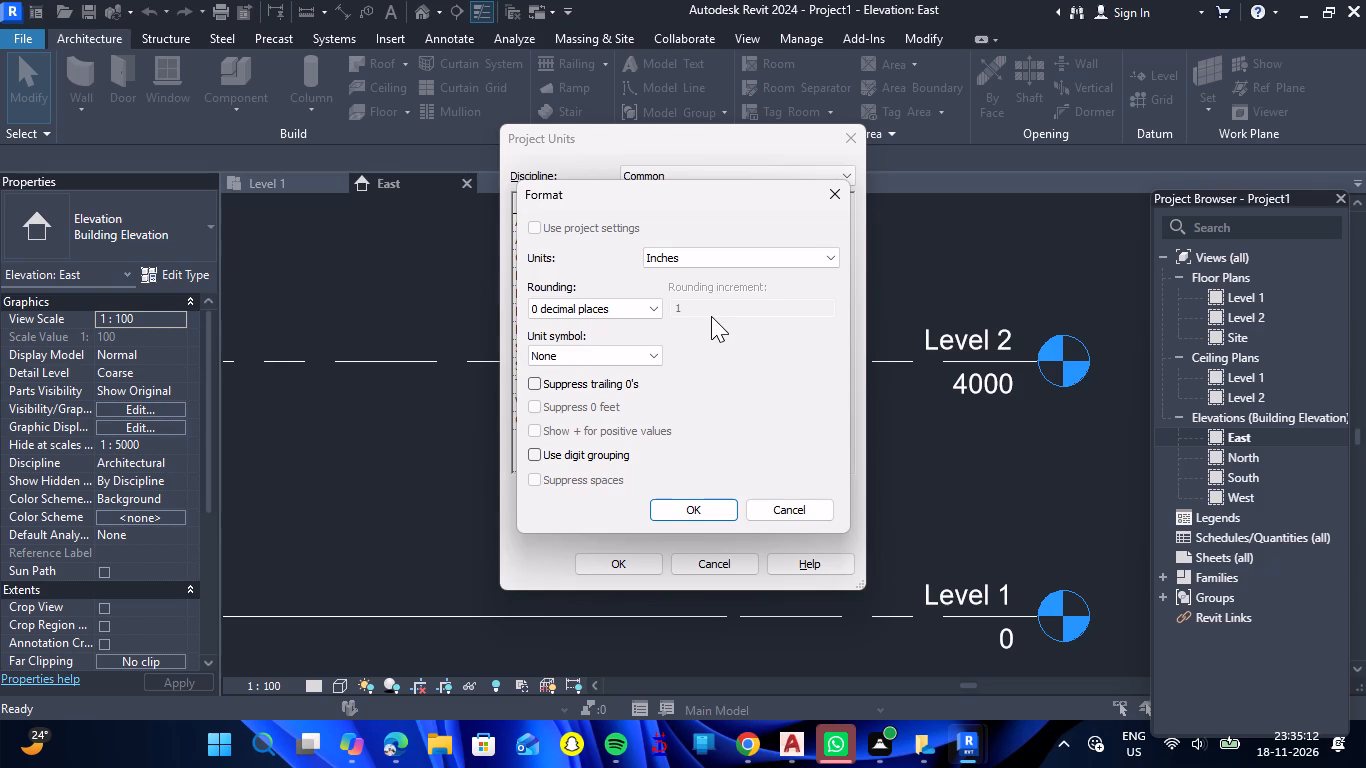
double_click(639, 305)
left_click(639, 305)
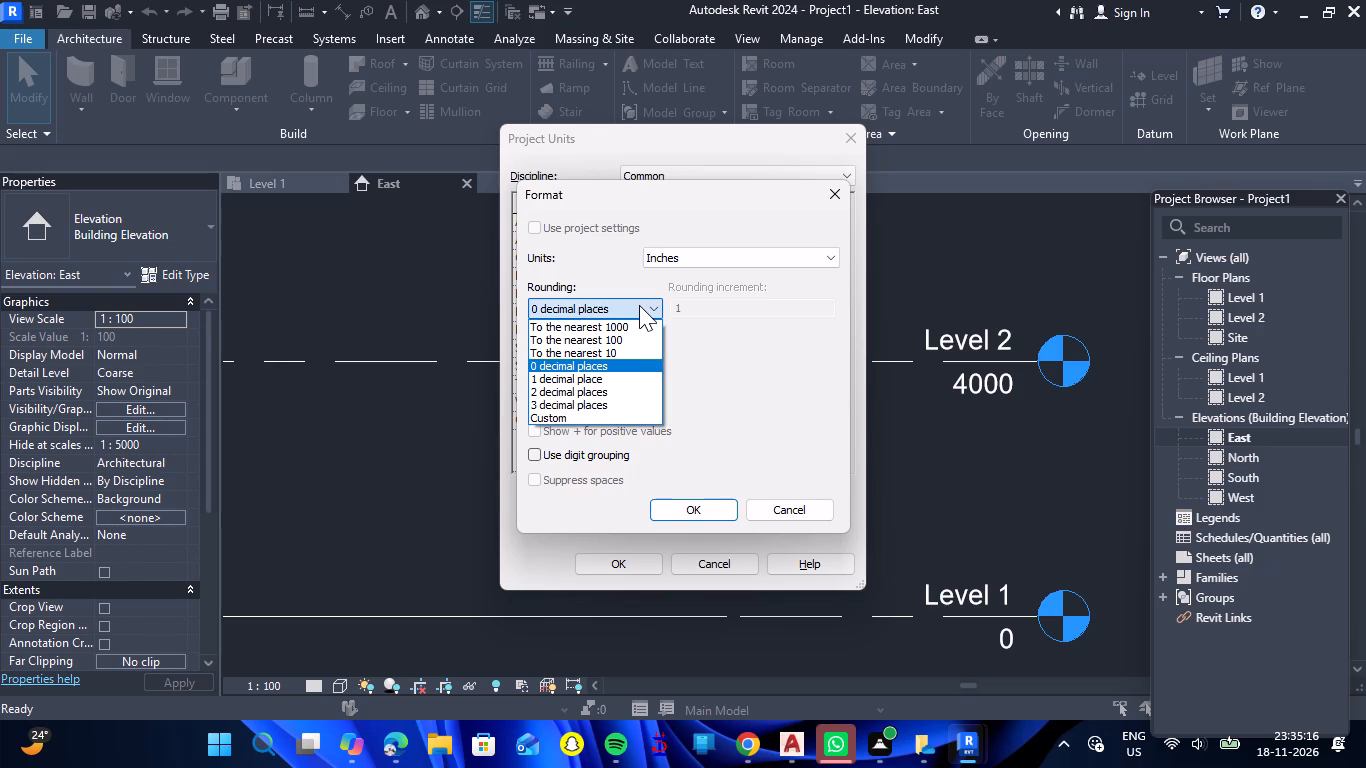
left_click(639, 305)
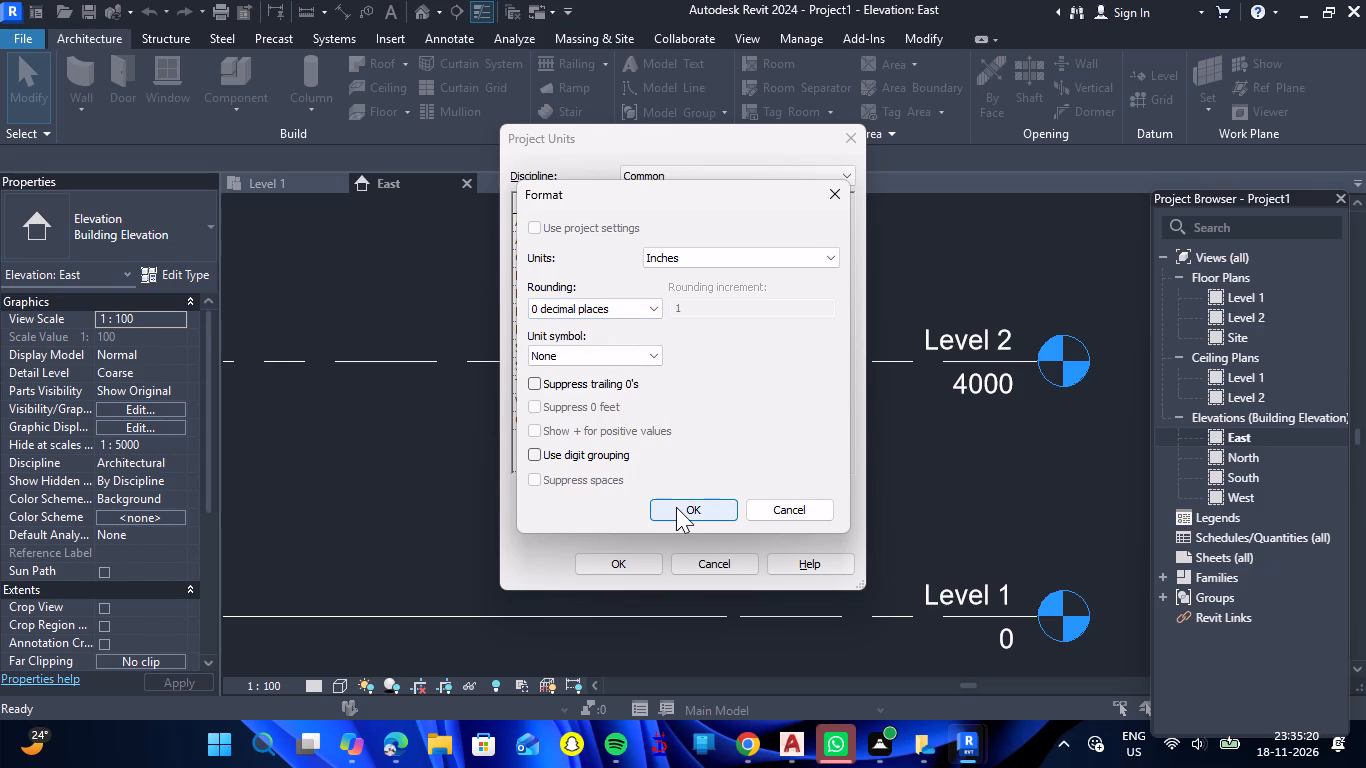
left_click(676, 507)
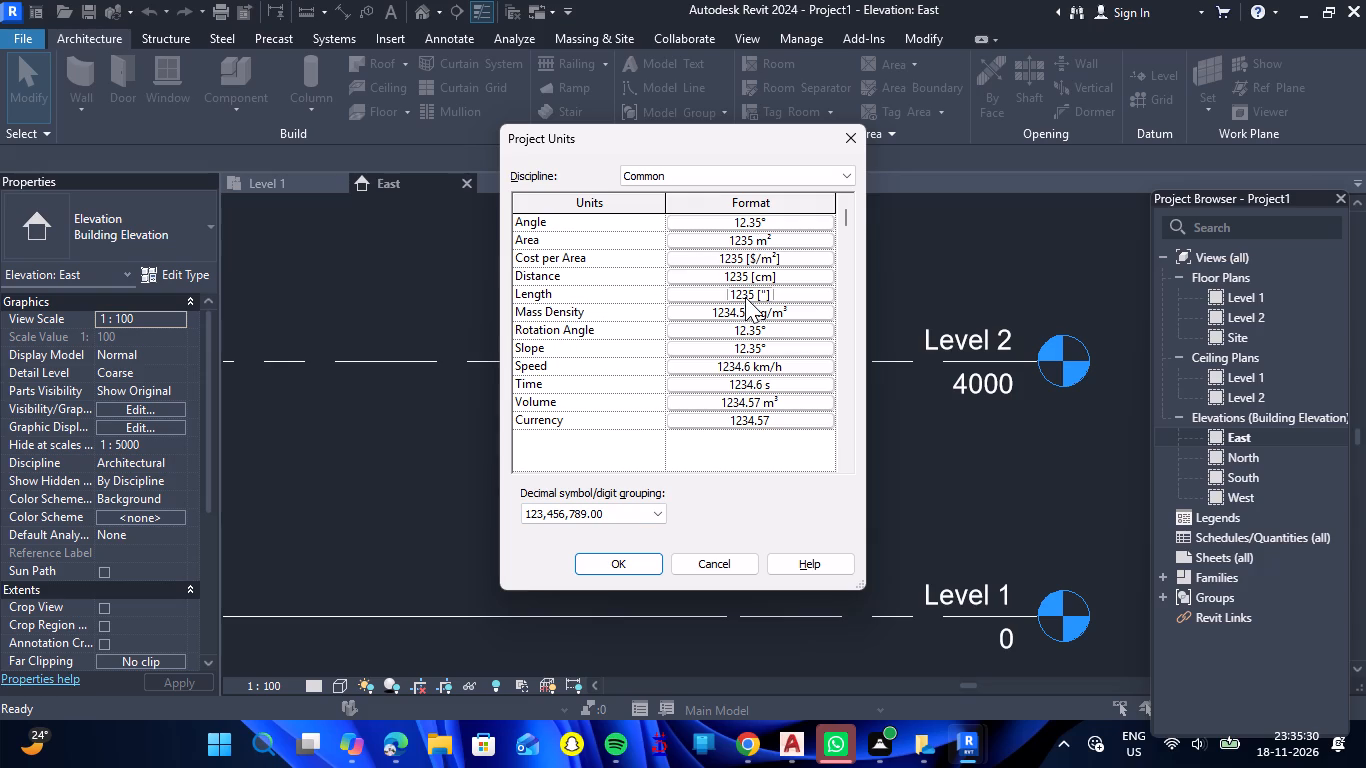
left_click(630, 569)
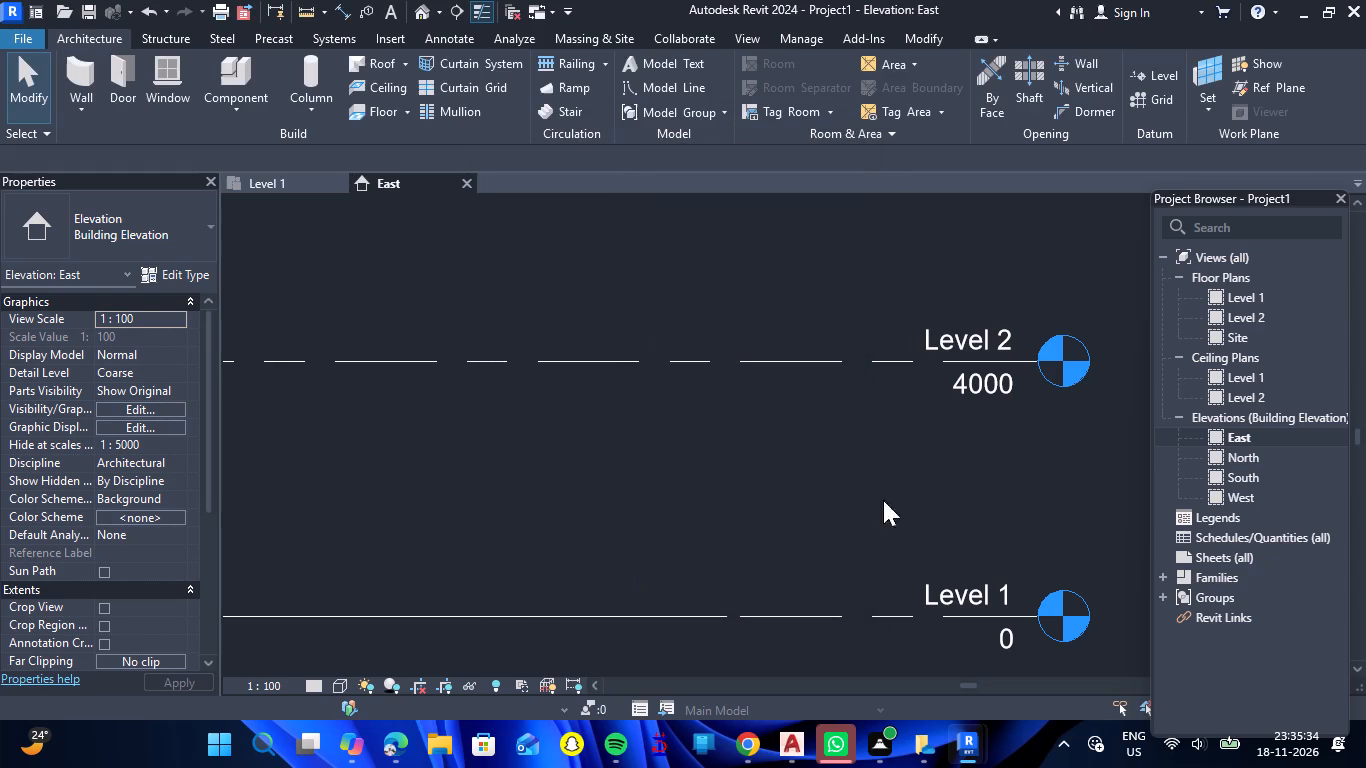
Examine the Level 1 and Level 2 heights on the East elevation after the unit change.
scroll(903, 478, "down", 3)
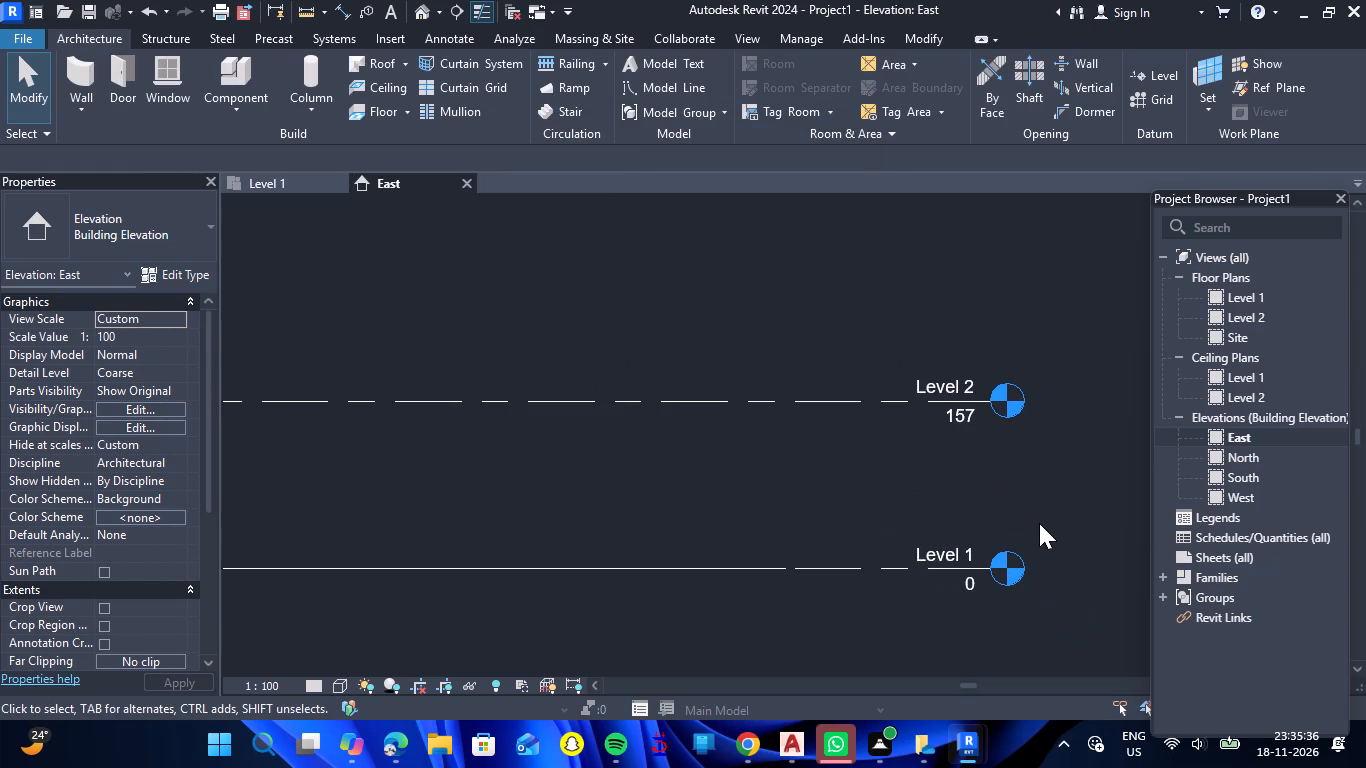
scroll(1039, 526, "down", 2)
scroll(1042, 562, "up", 5)
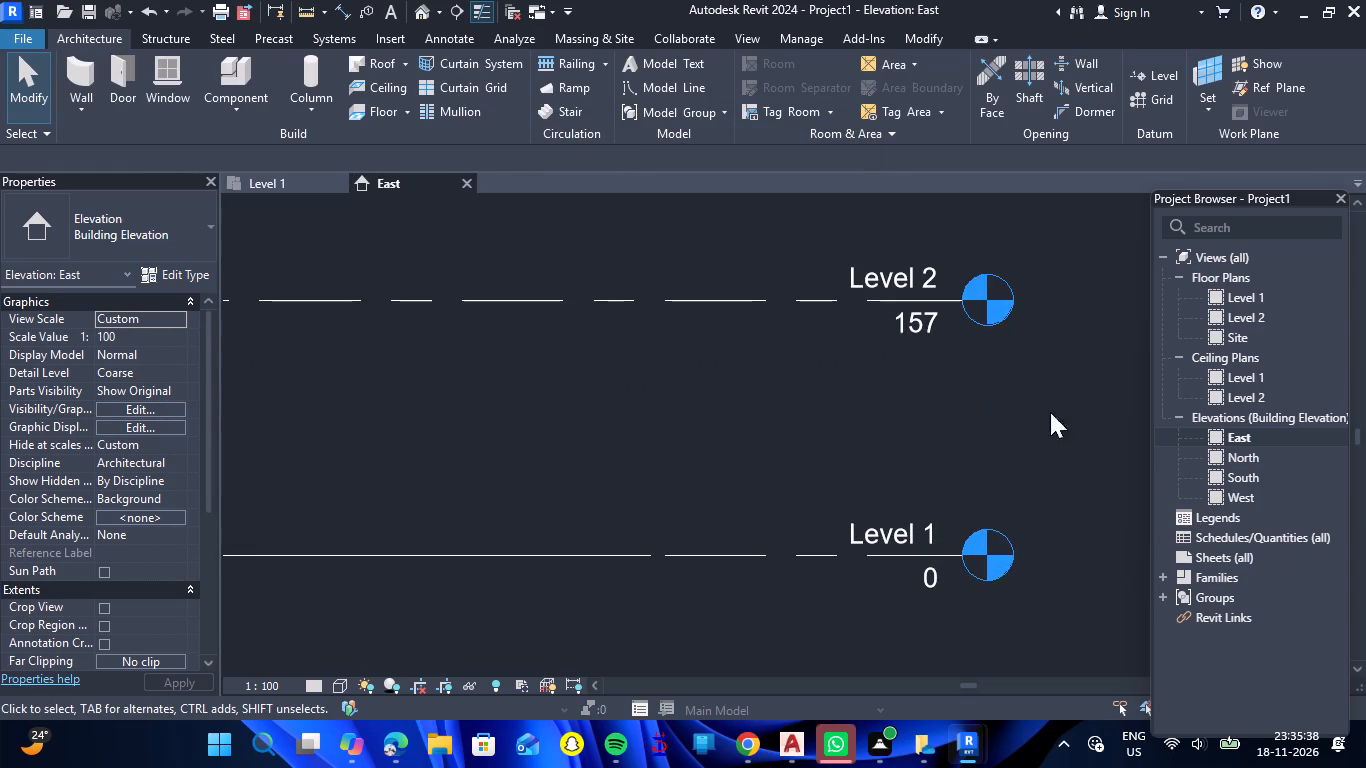
scroll(1063, 370, "down", 3)
scroll(1086, 326, "up", 4)
scroll(1078, 326, "down", 2)
scroll(1074, 431, "down", 1)
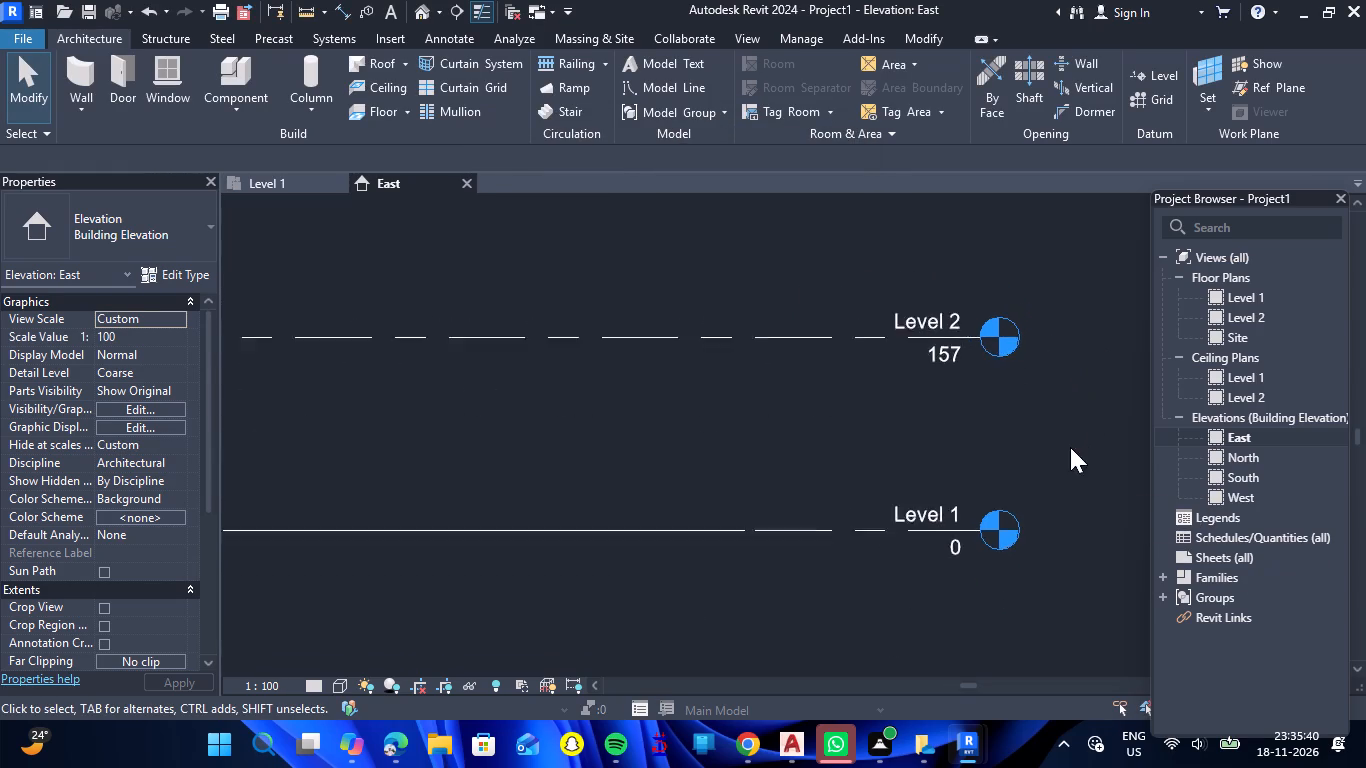
scroll(1070, 447, "down", 2)
scroll(1064, 527, "up", 4)
scroll(1094, 298, "down", 2)
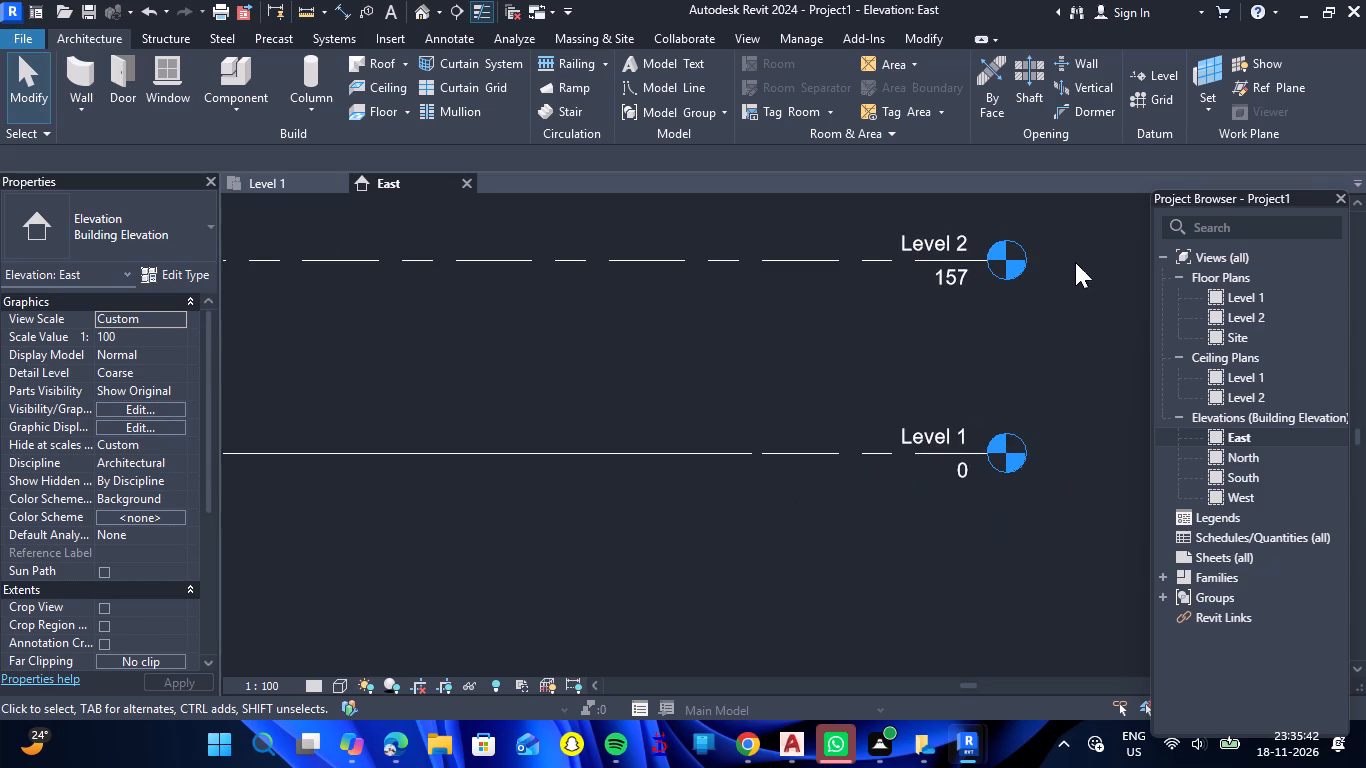
scroll(1053, 221, "up", 4)
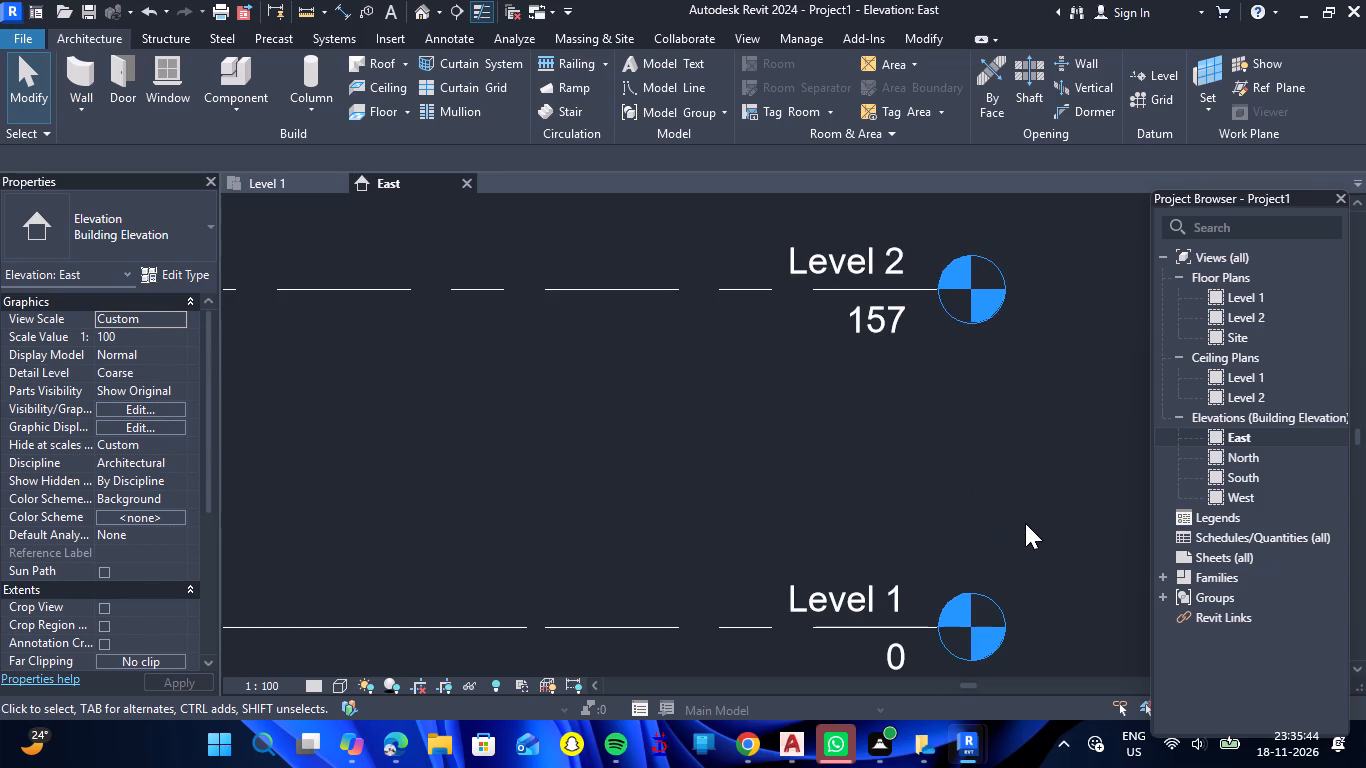
scroll(1011, 513, "down", 2)
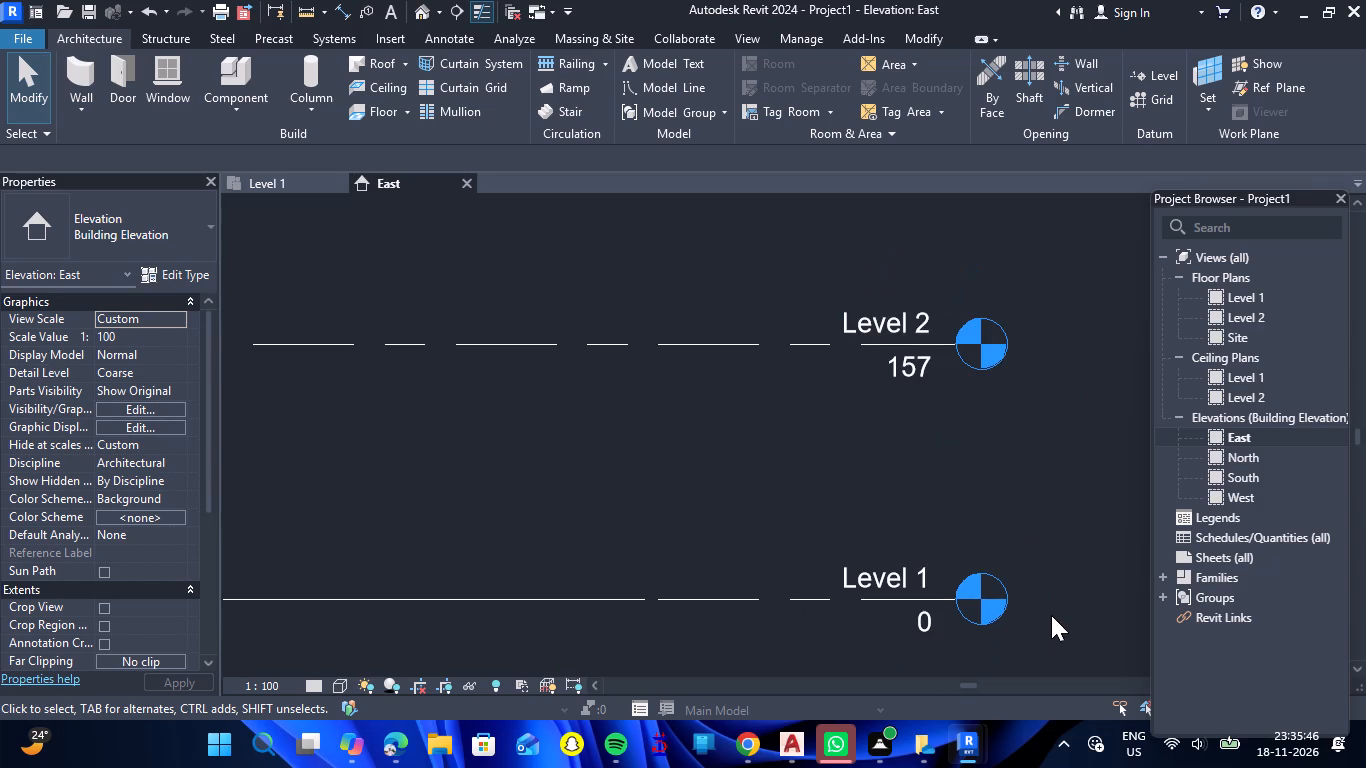
scroll(1050, 619, "up", 3)
scroll(1050, 619, "down", 3)
scroll(1060, 495, "up", 2)
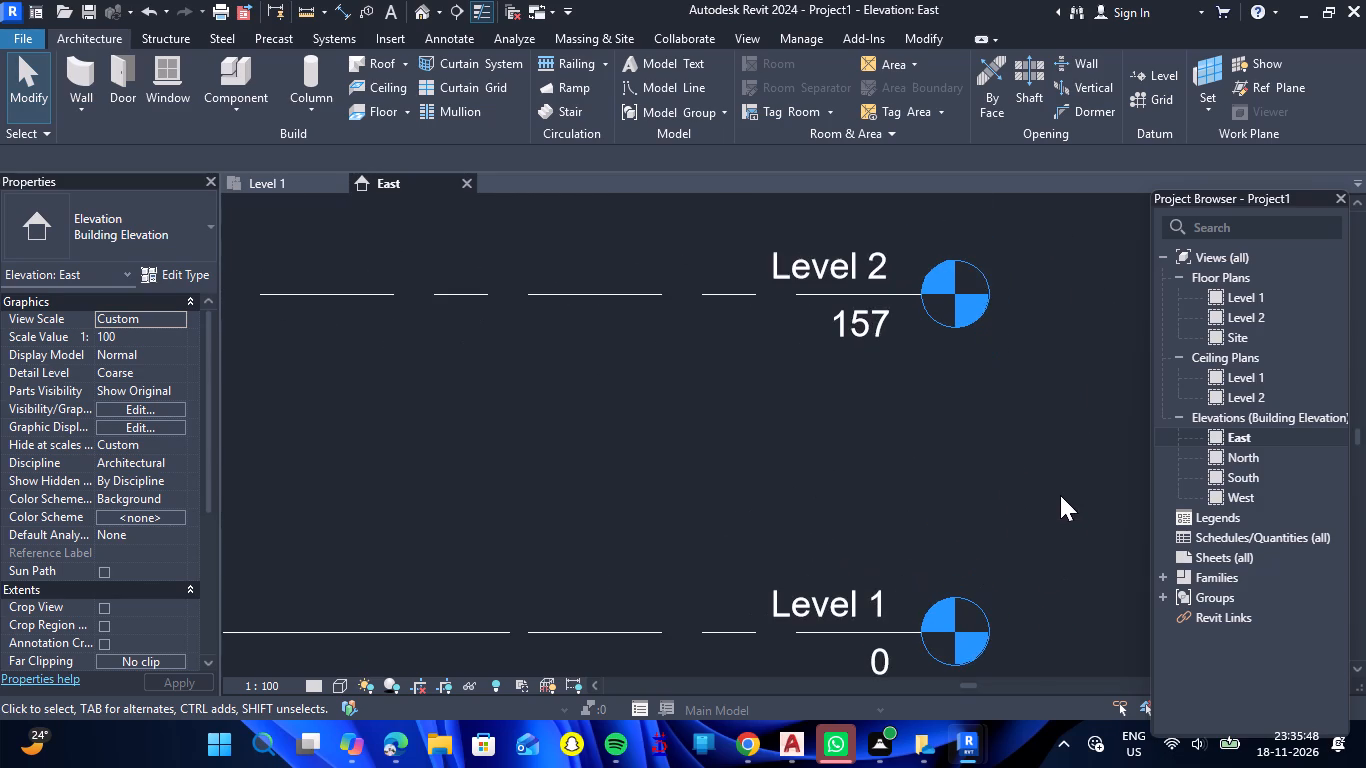
Set the Level 2 elevation to 10'6" in the East elevation.
left_click(875, 328)
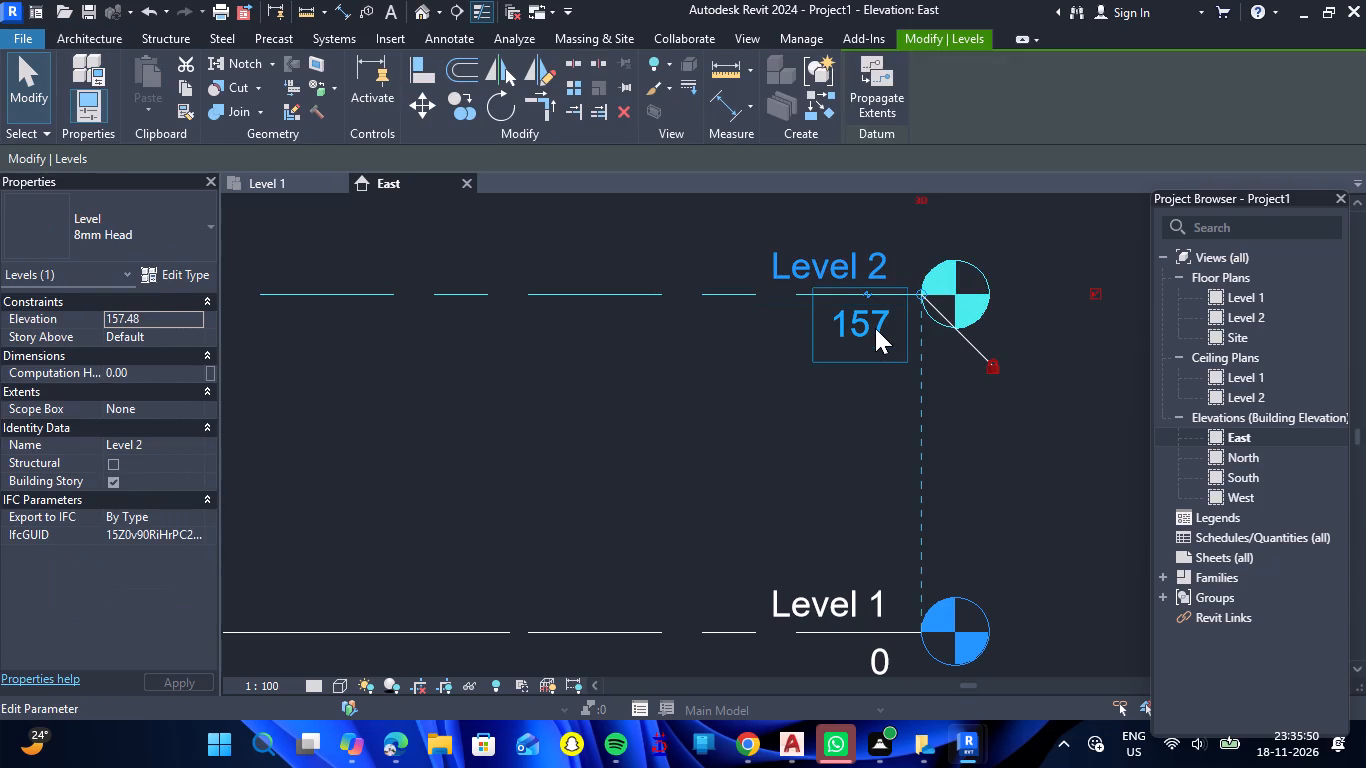
left_click(875, 328)
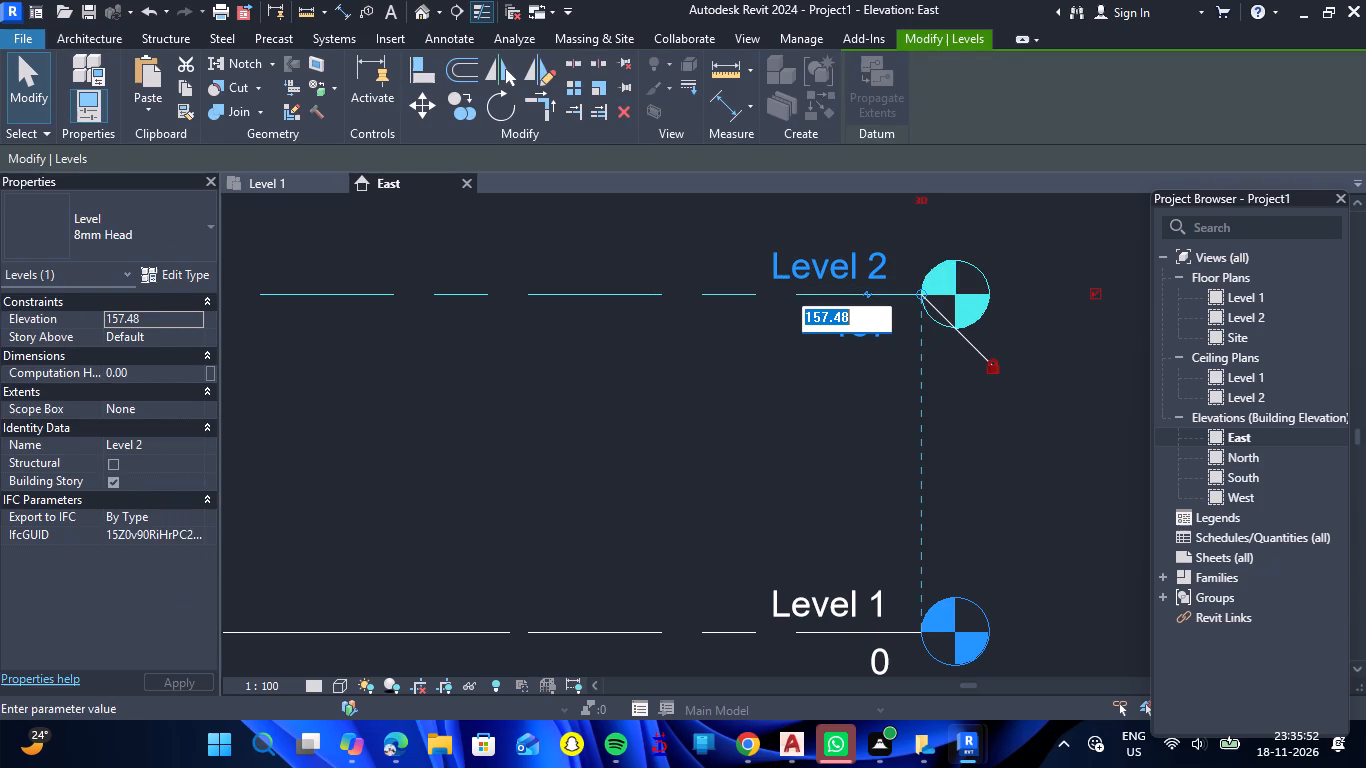
type("10'6")
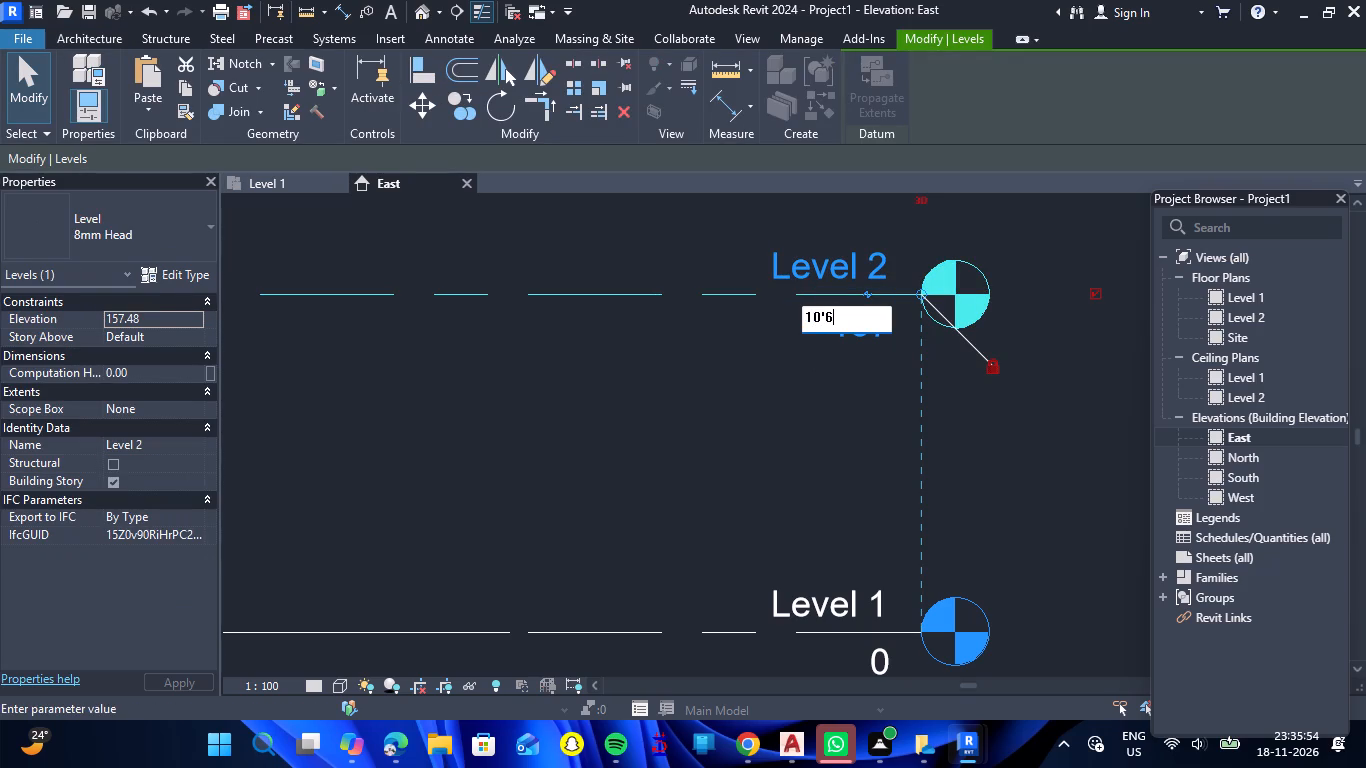
key("shift+quotedbl")
key("Return")
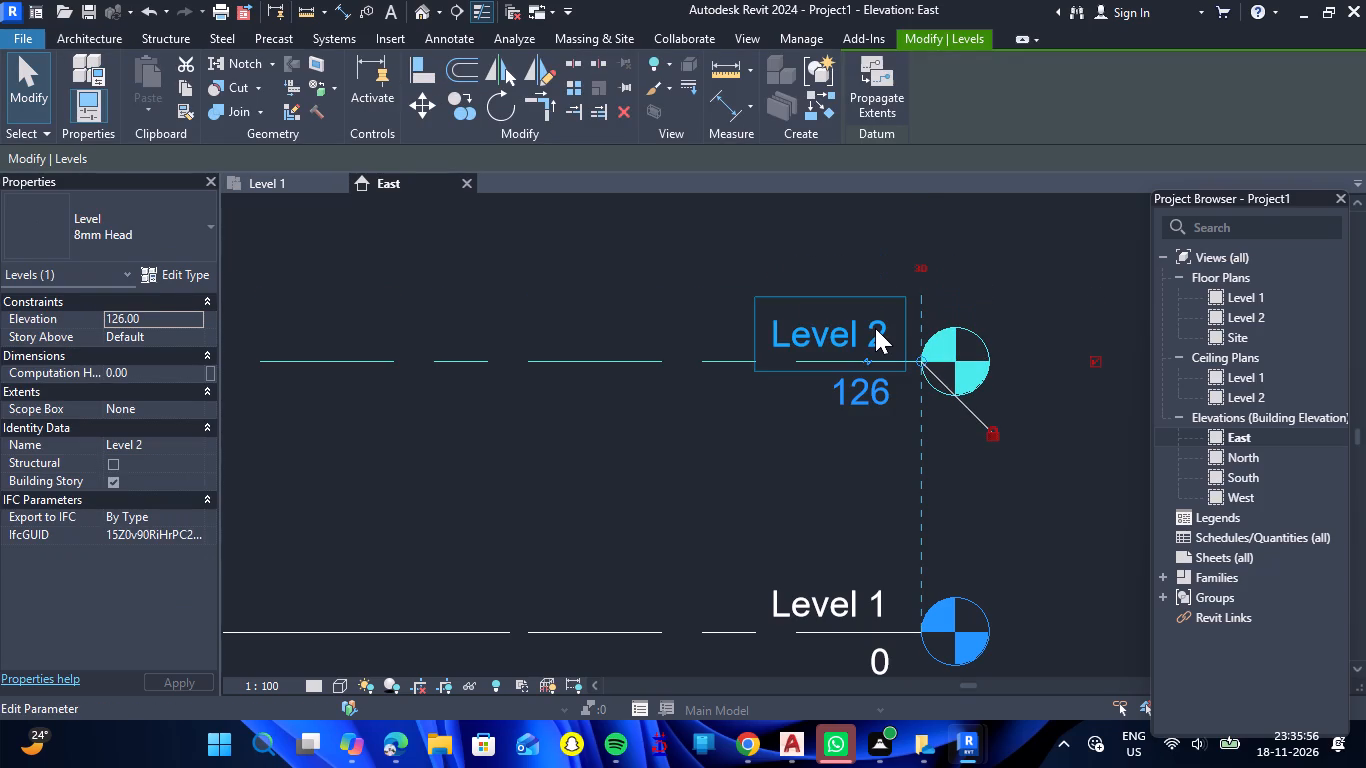
scroll(843, 450, "down", 2)
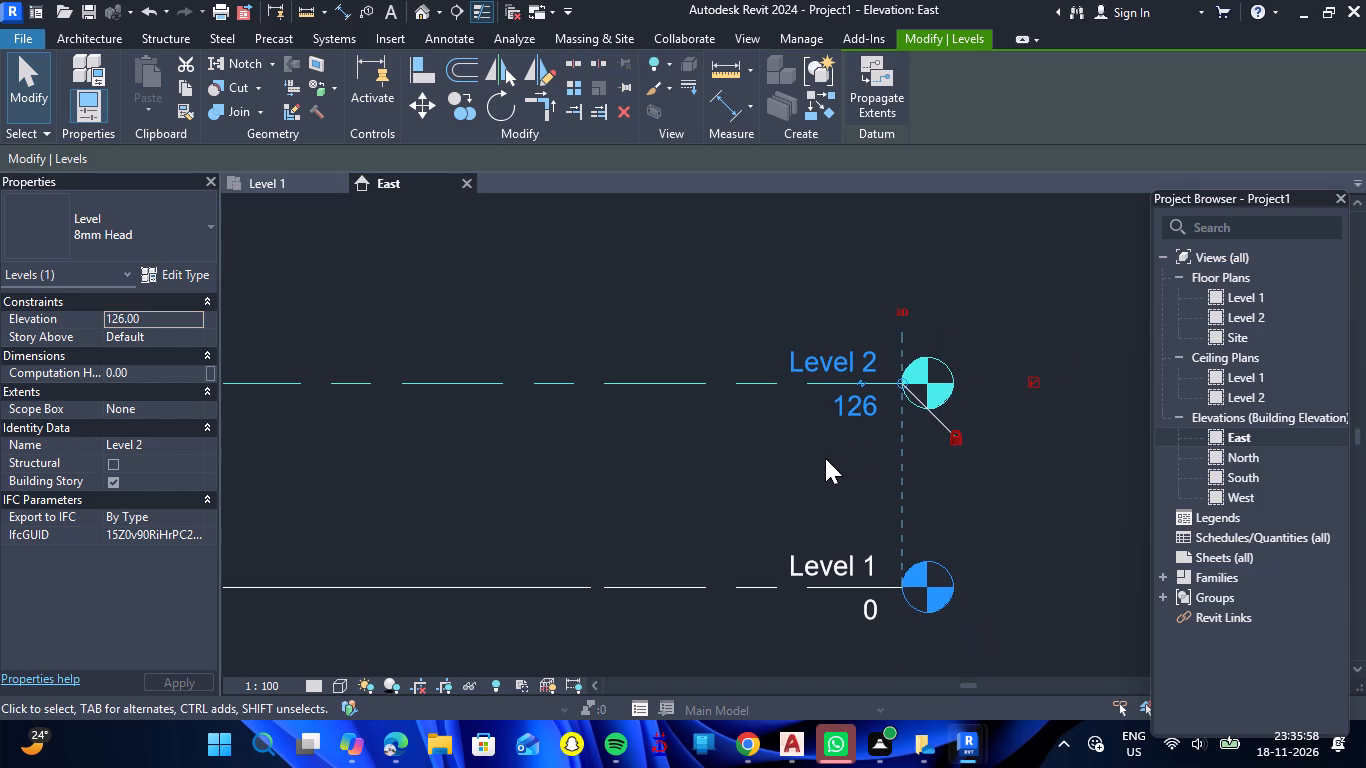
scroll(825, 458, "down", 1)
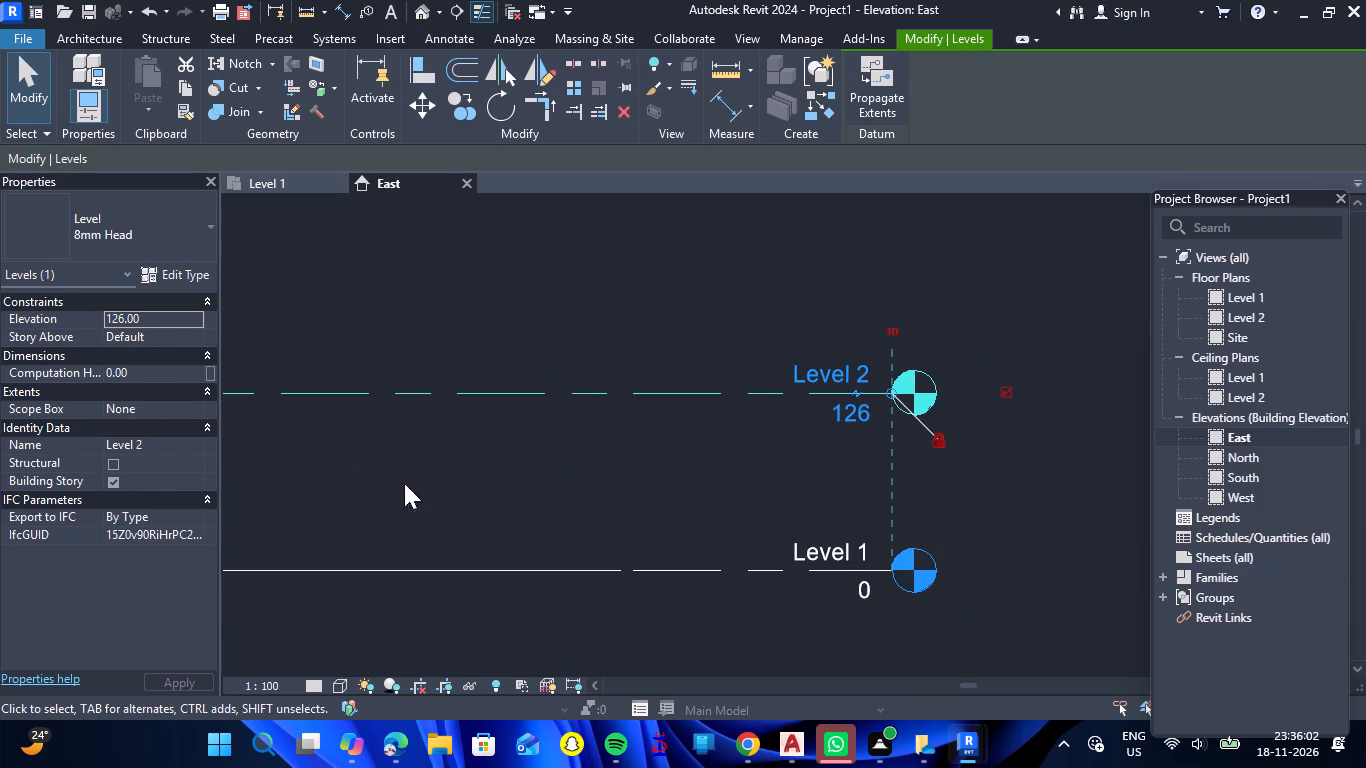
key("Escape")
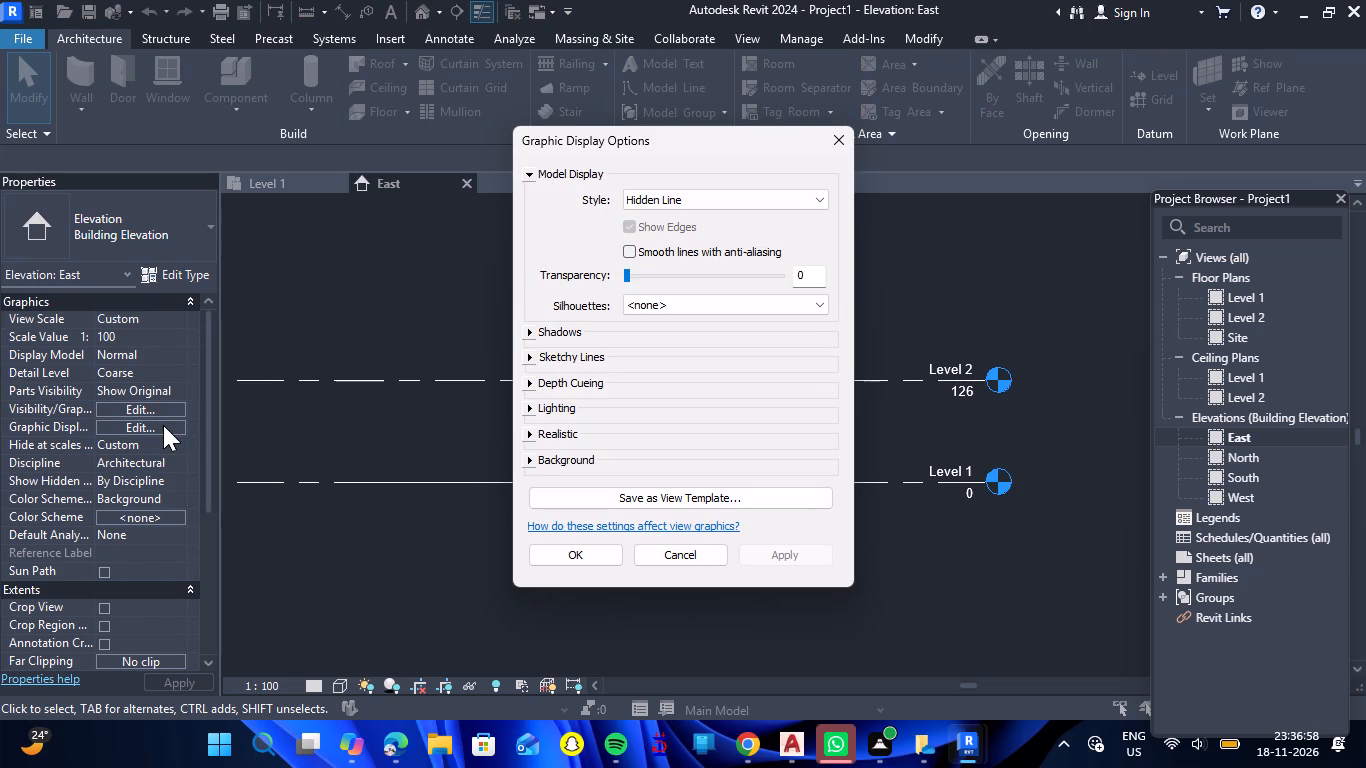
Review the model display style and silhouette choices in the Graphic Display Options, leaving them as they are.
left_click(784, 206)
left_click(784, 206)
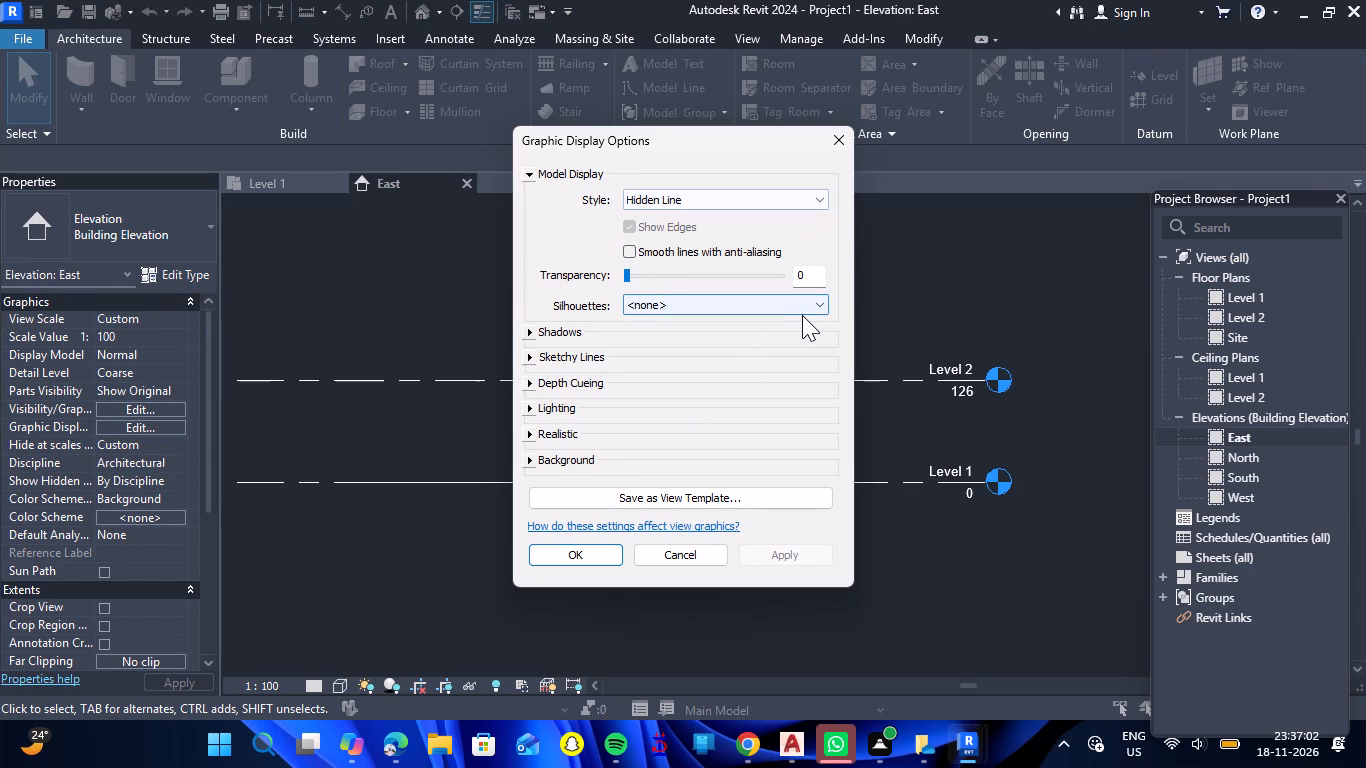
left_click(802, 315)
left_click(810, 306)
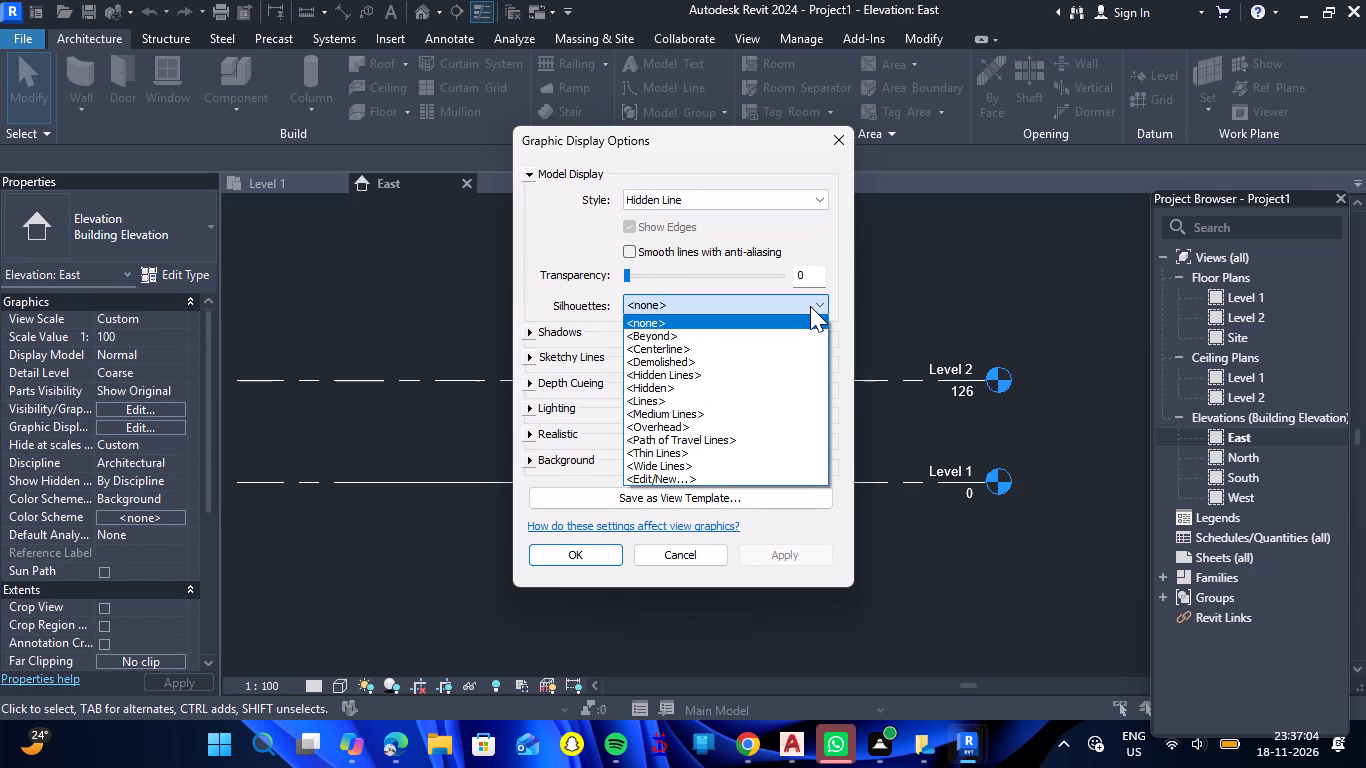
left_click(810, 306)
scroll(706, 436, "down", 2)
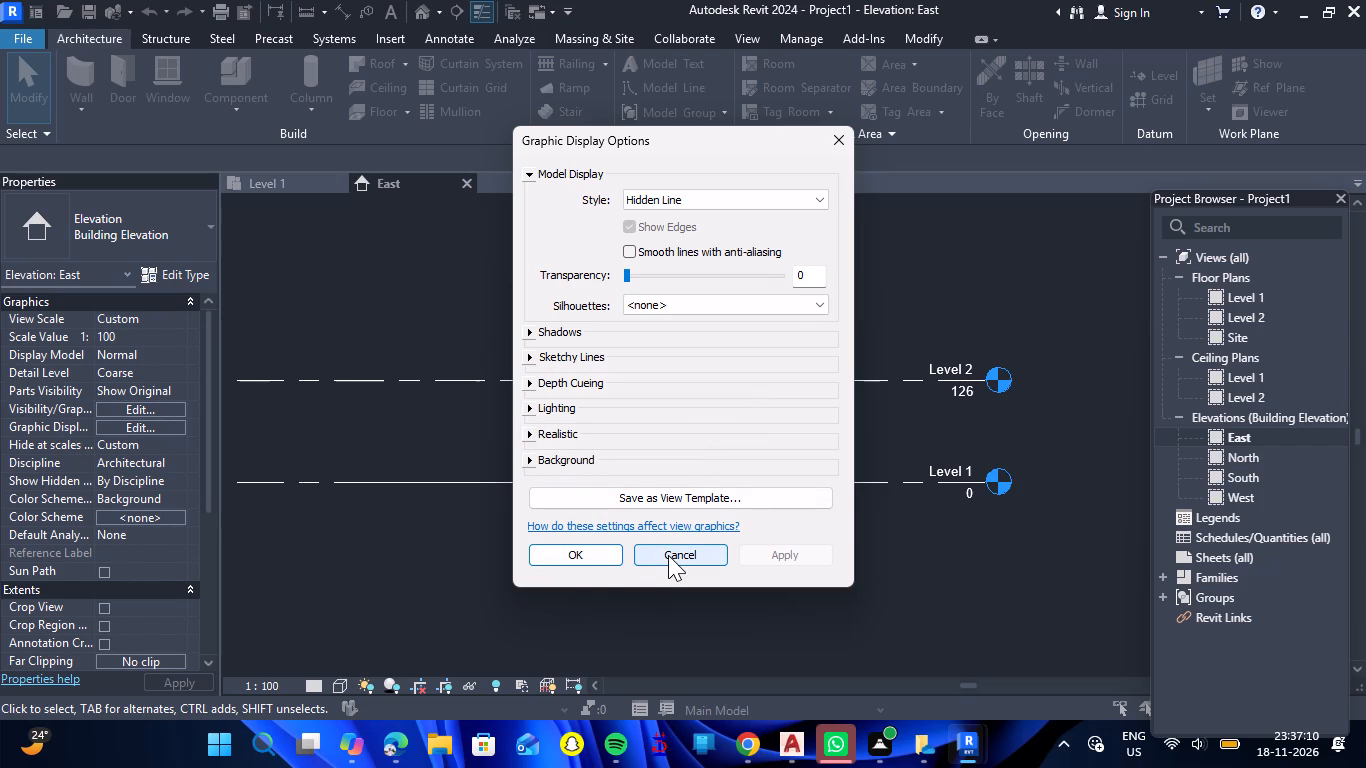
left_click(525, 173)
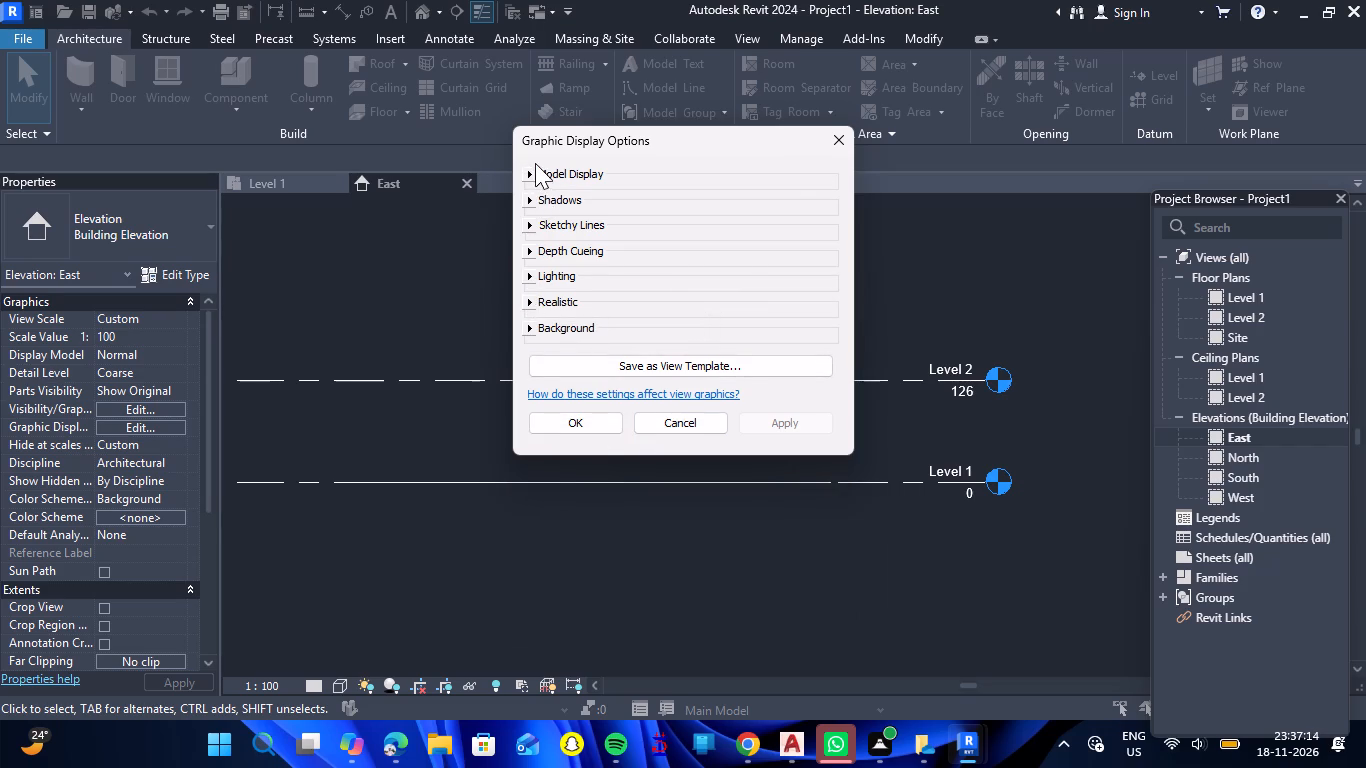
left_click(533, 167)
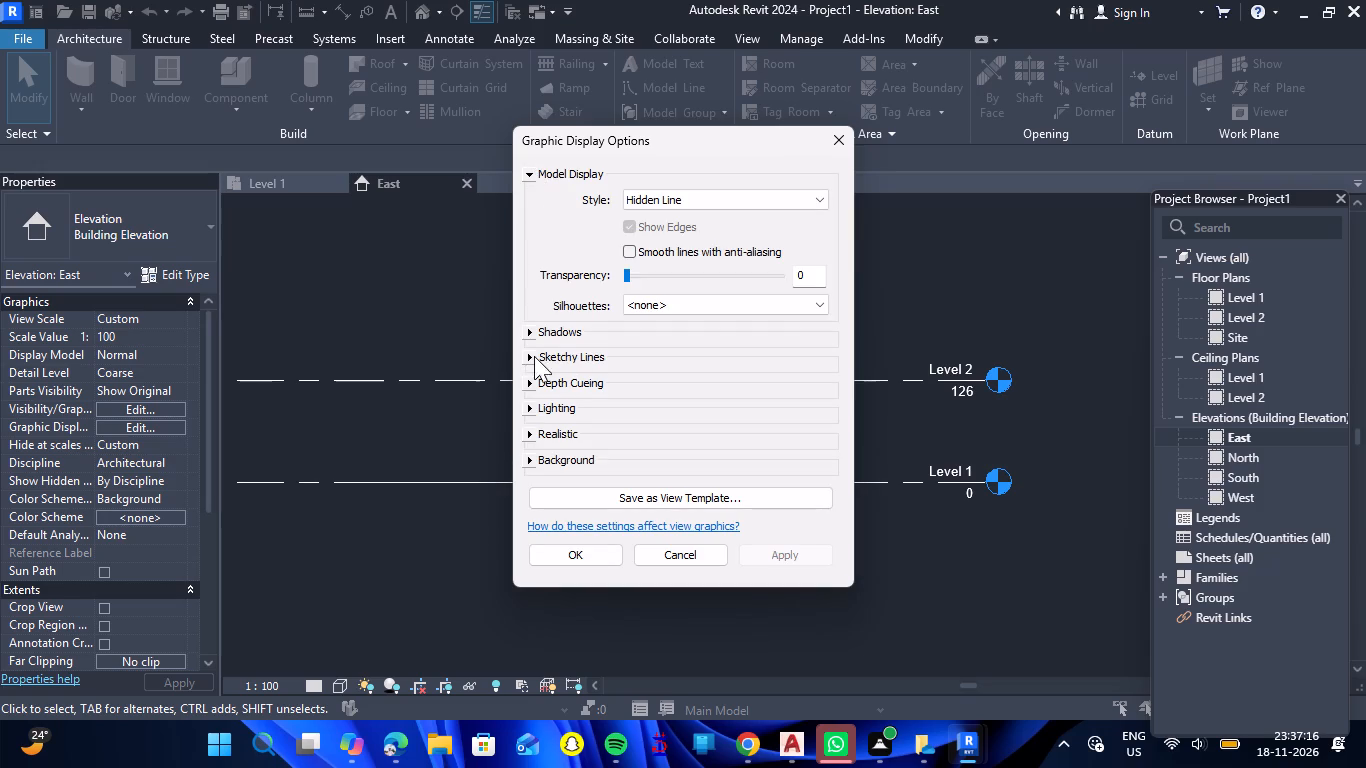
left_click(690, 556)
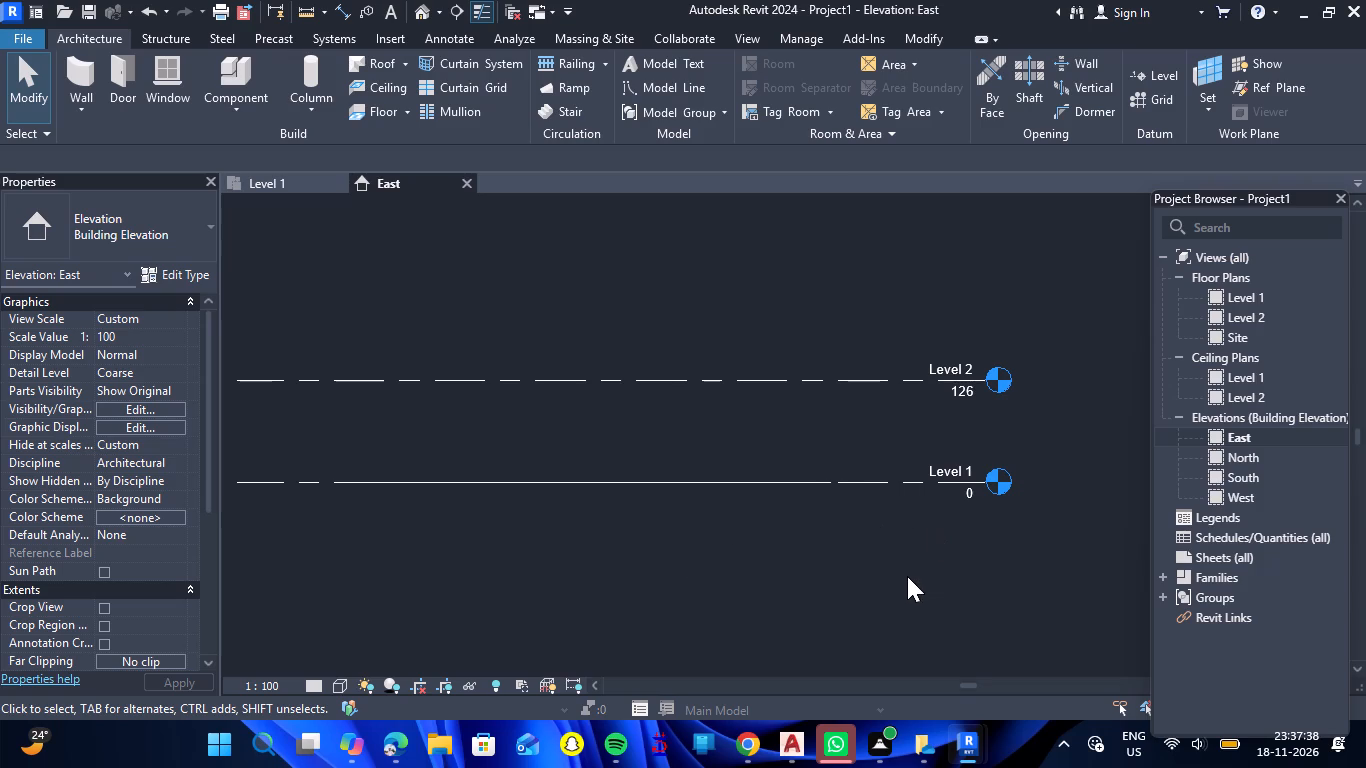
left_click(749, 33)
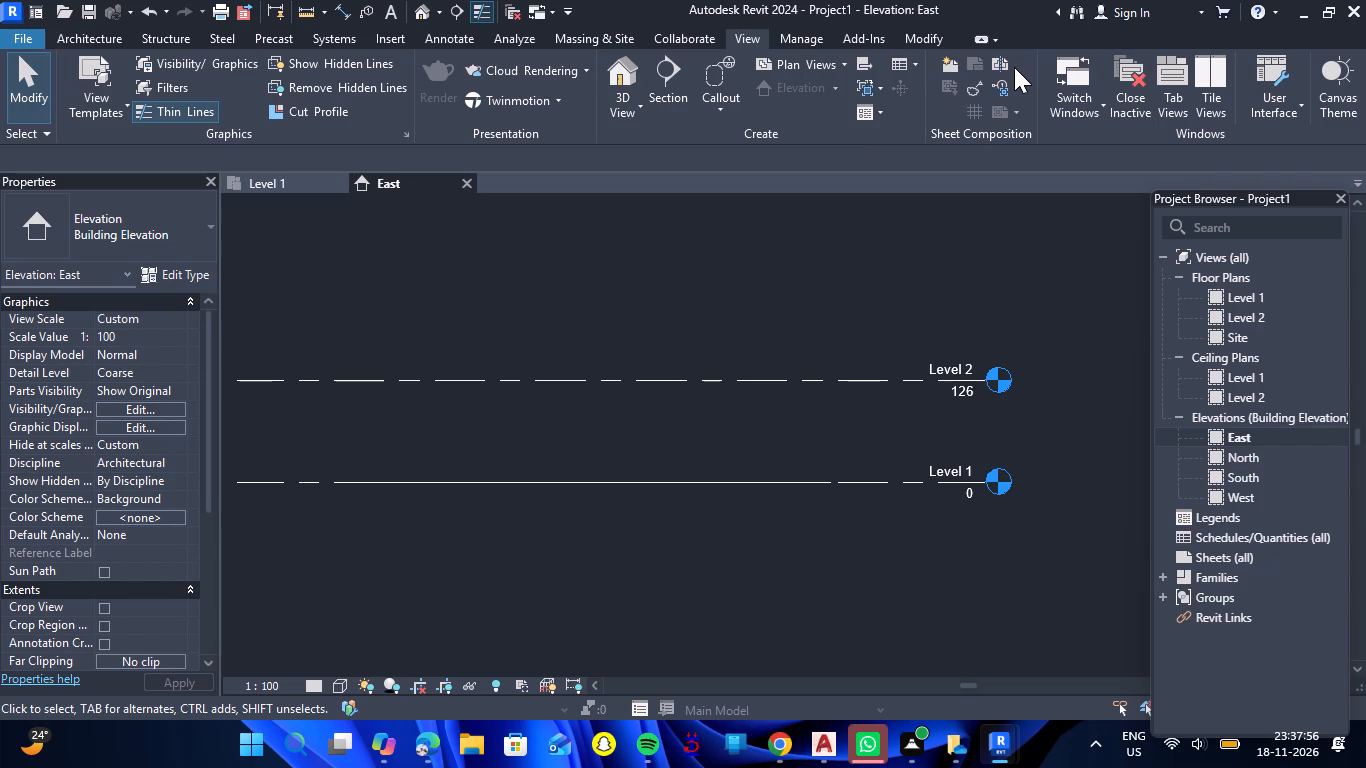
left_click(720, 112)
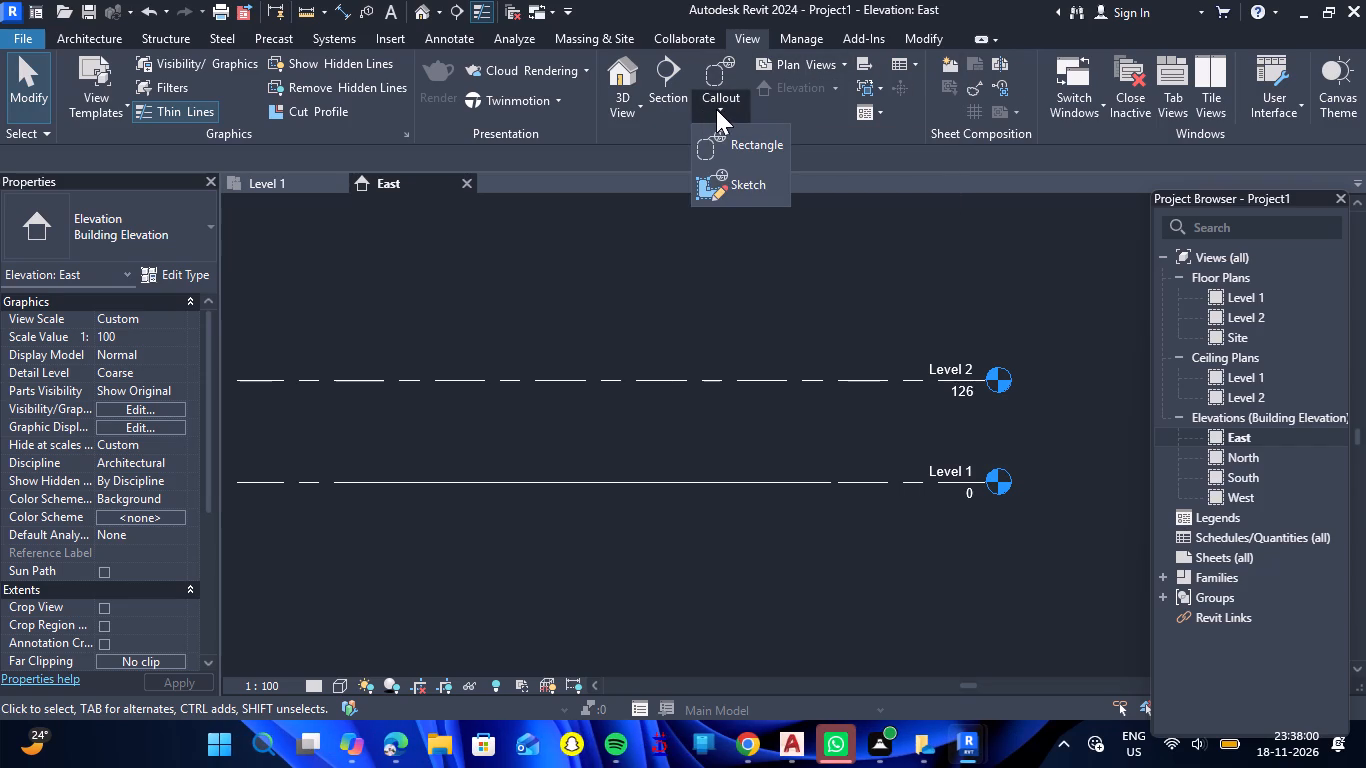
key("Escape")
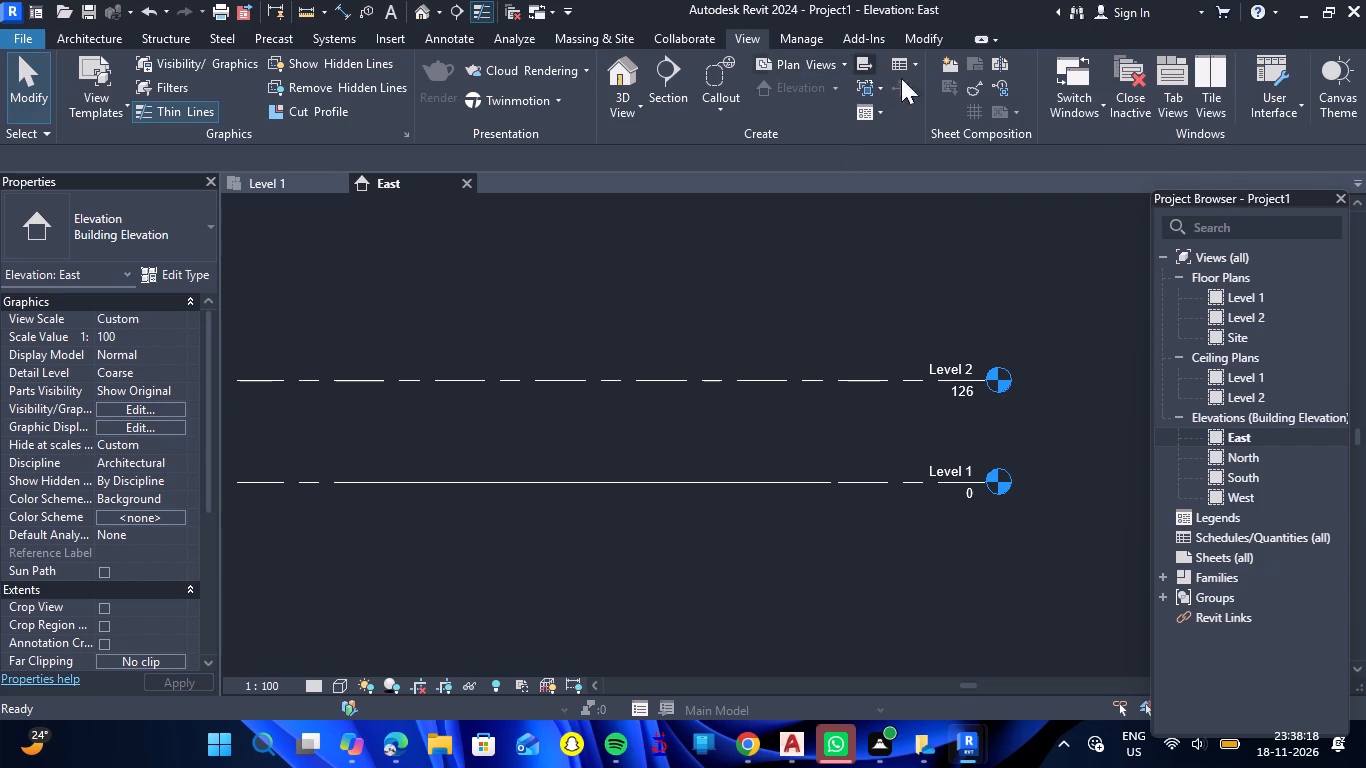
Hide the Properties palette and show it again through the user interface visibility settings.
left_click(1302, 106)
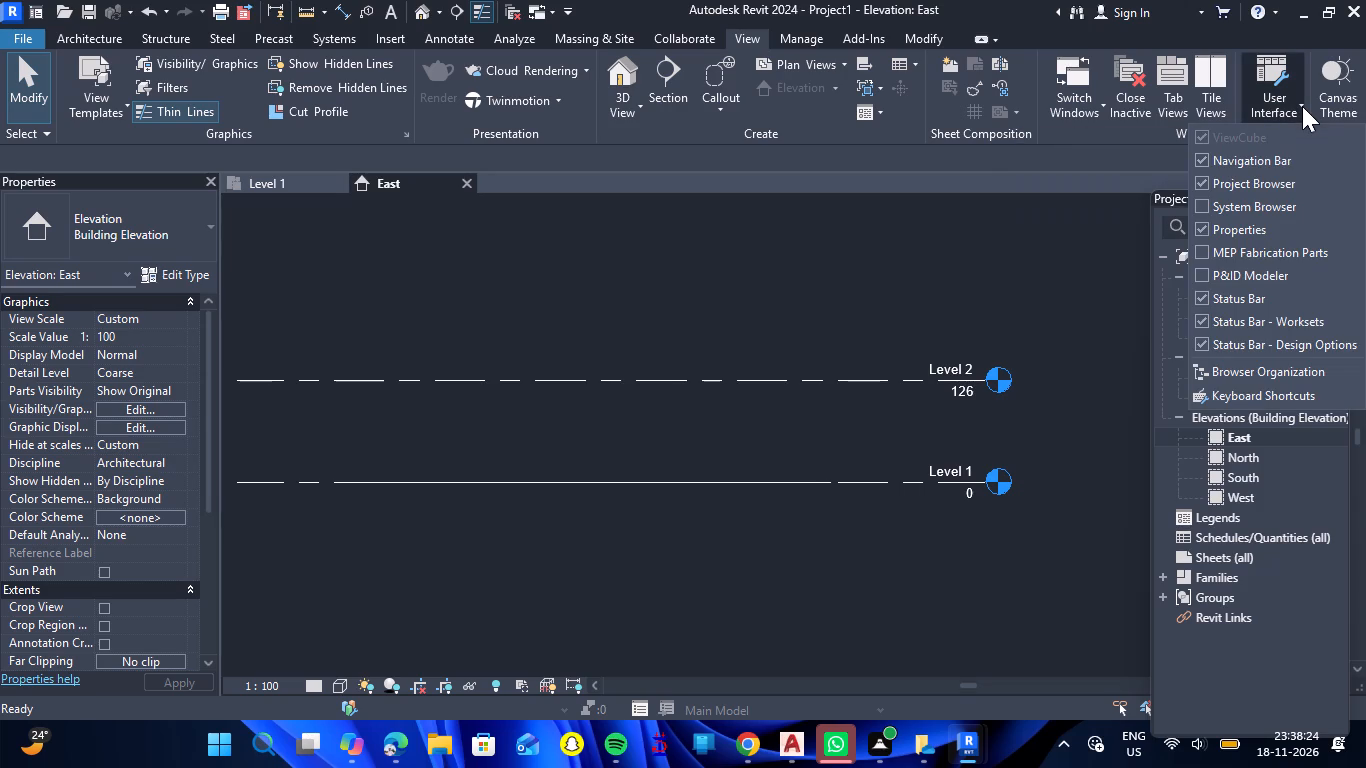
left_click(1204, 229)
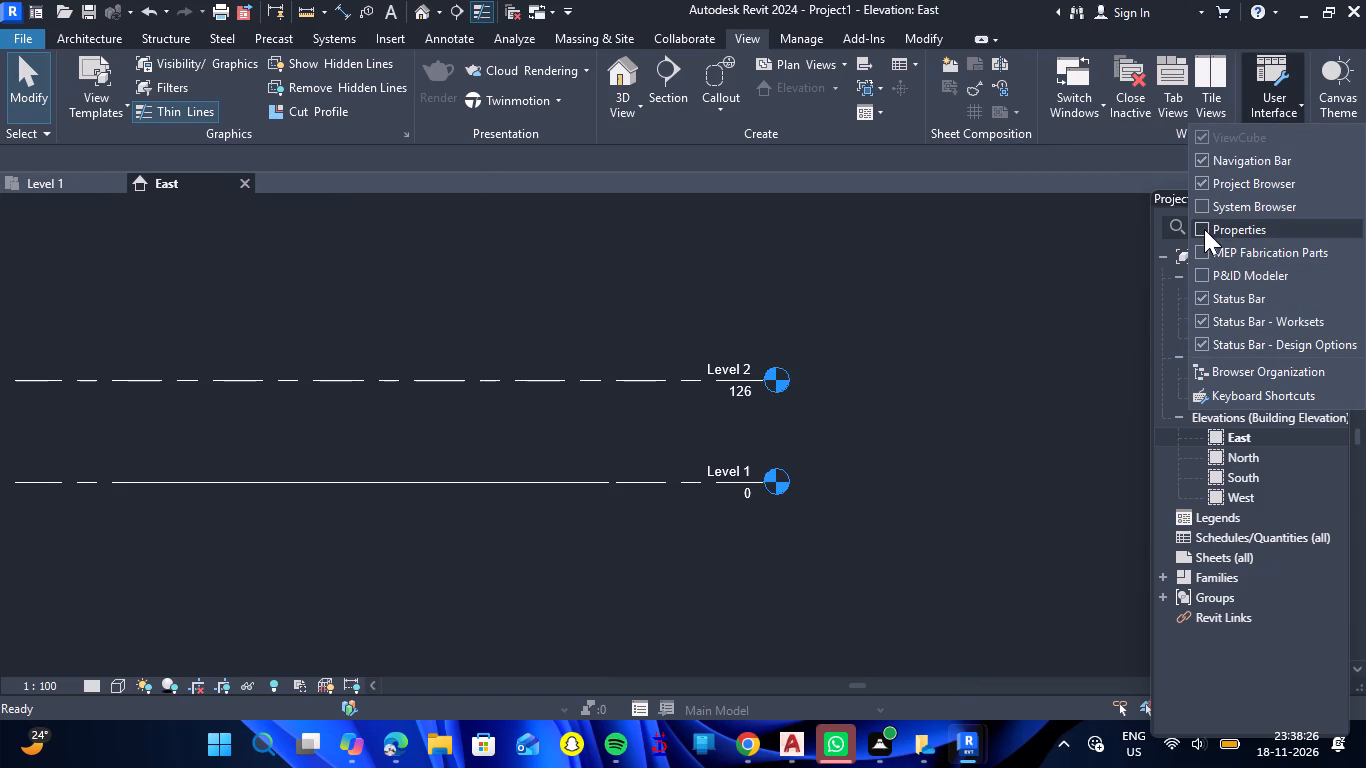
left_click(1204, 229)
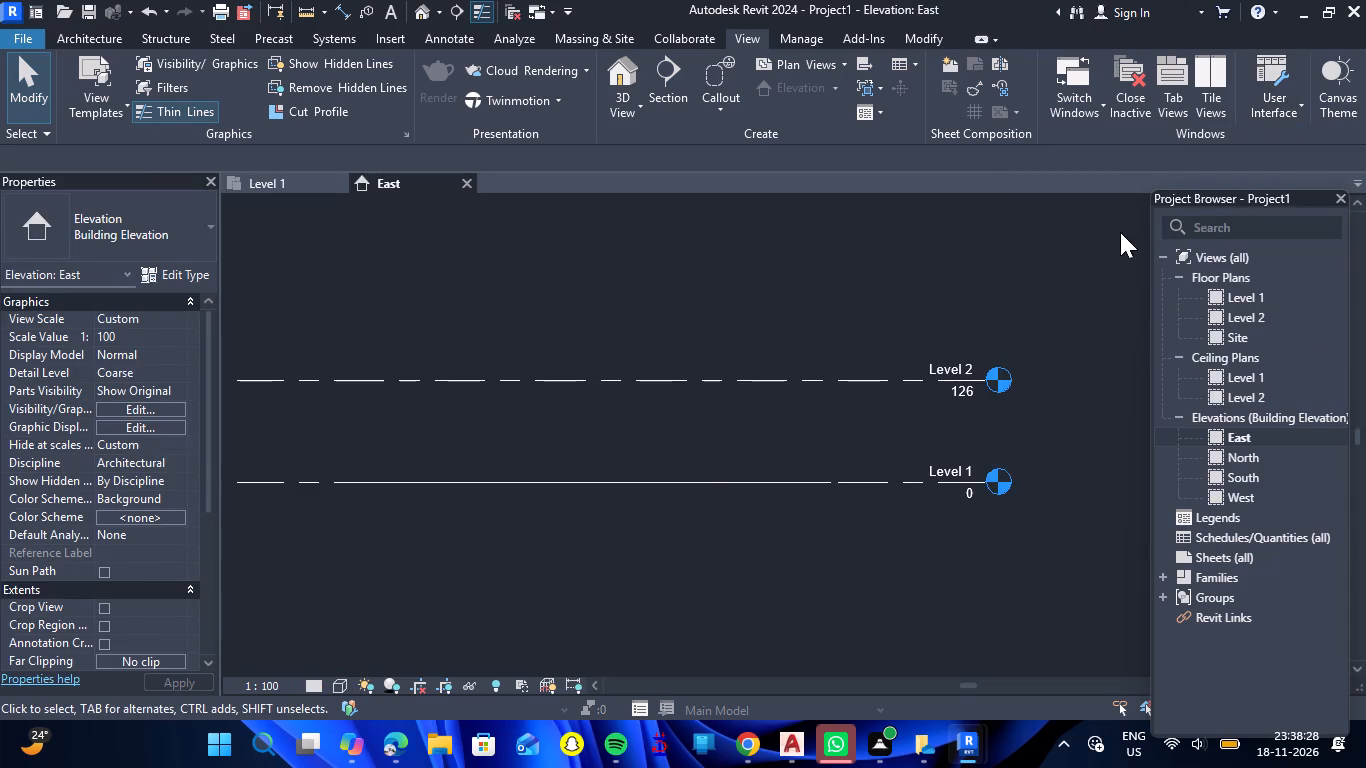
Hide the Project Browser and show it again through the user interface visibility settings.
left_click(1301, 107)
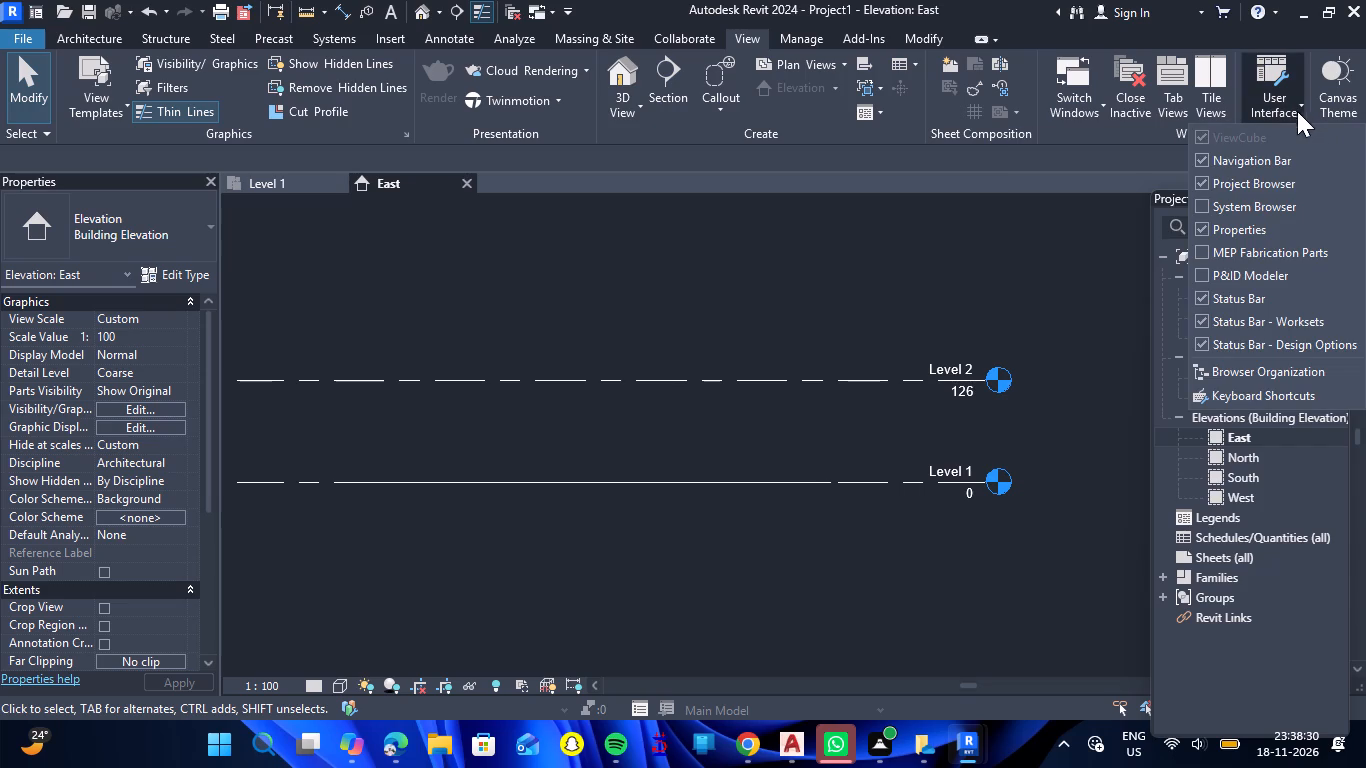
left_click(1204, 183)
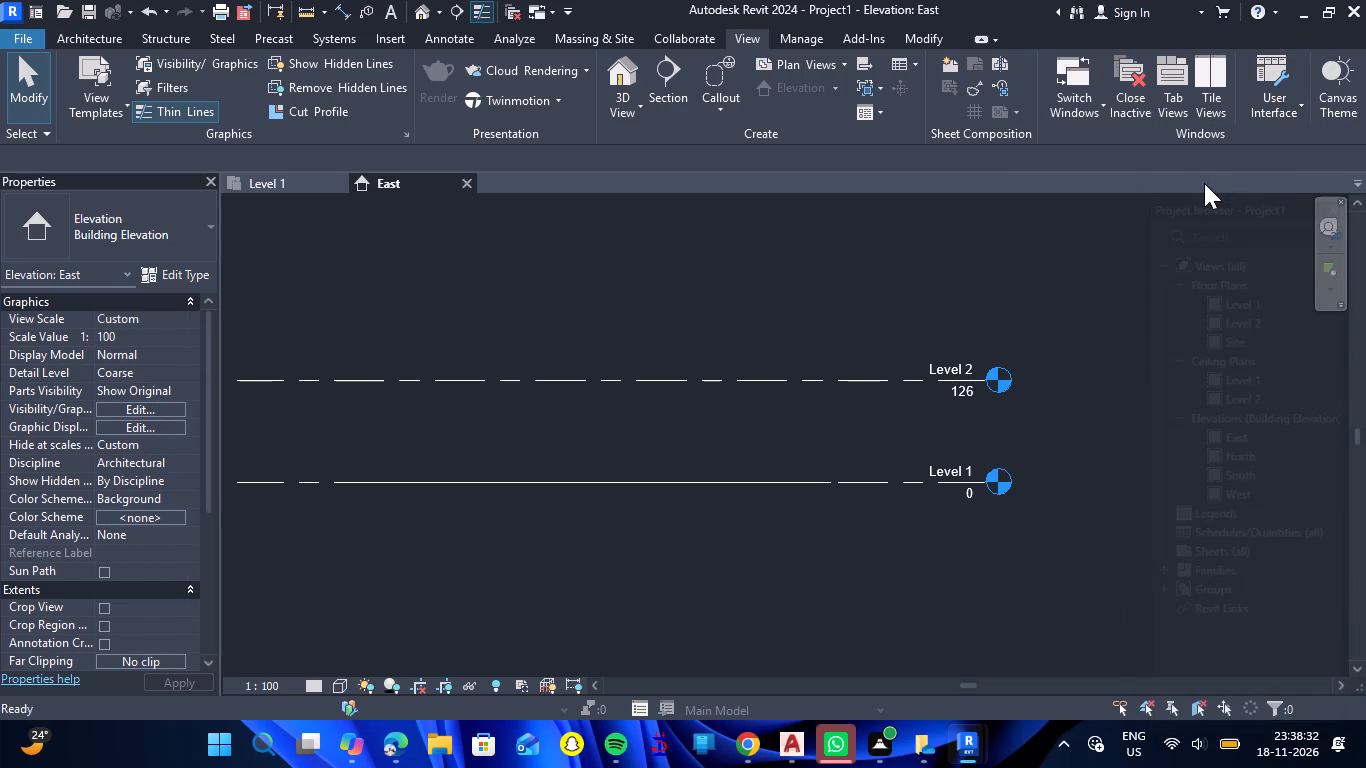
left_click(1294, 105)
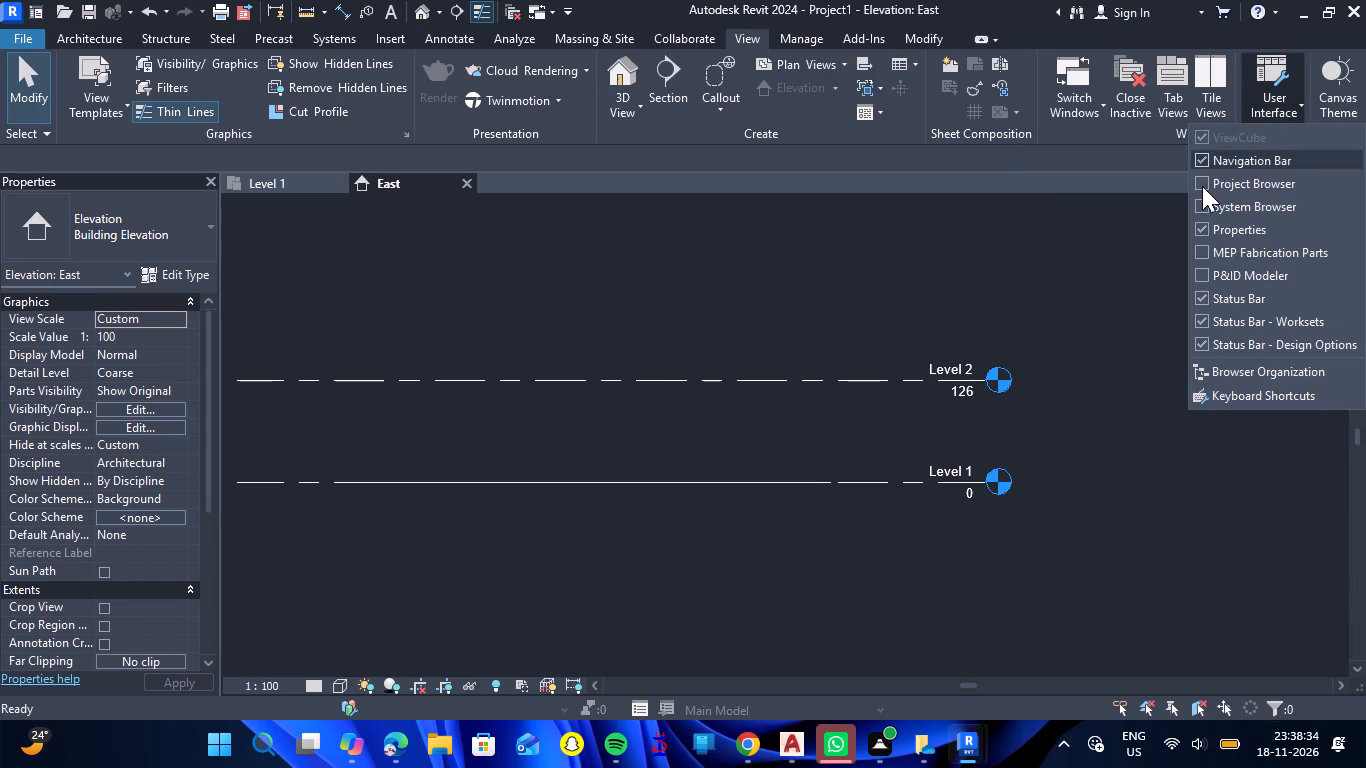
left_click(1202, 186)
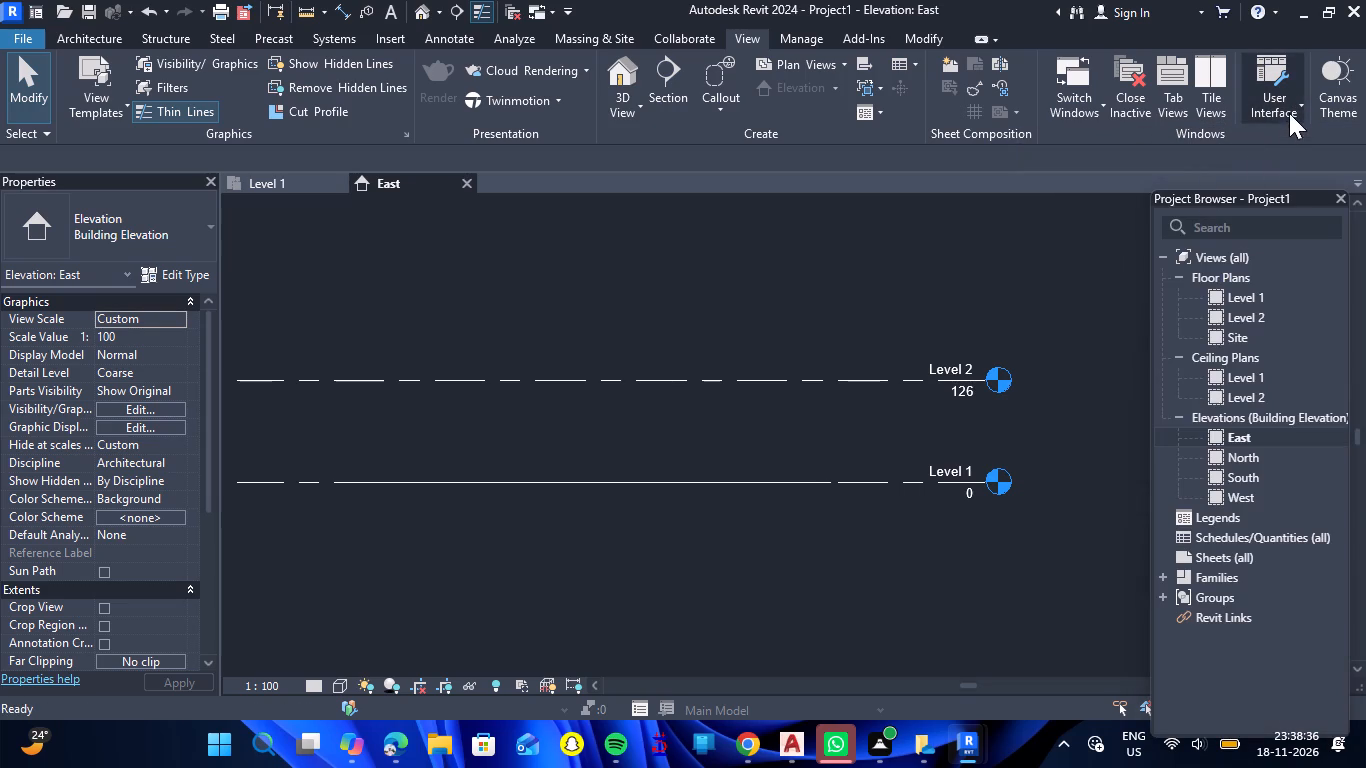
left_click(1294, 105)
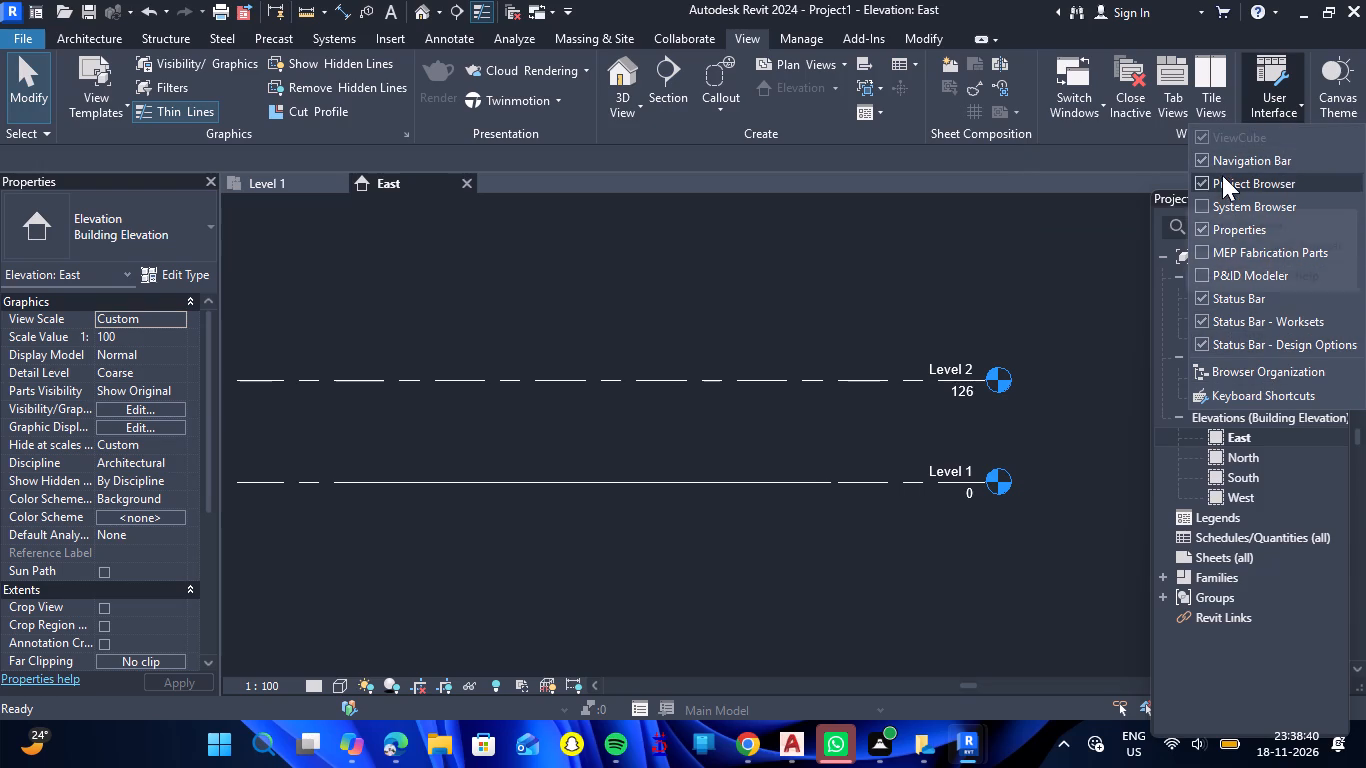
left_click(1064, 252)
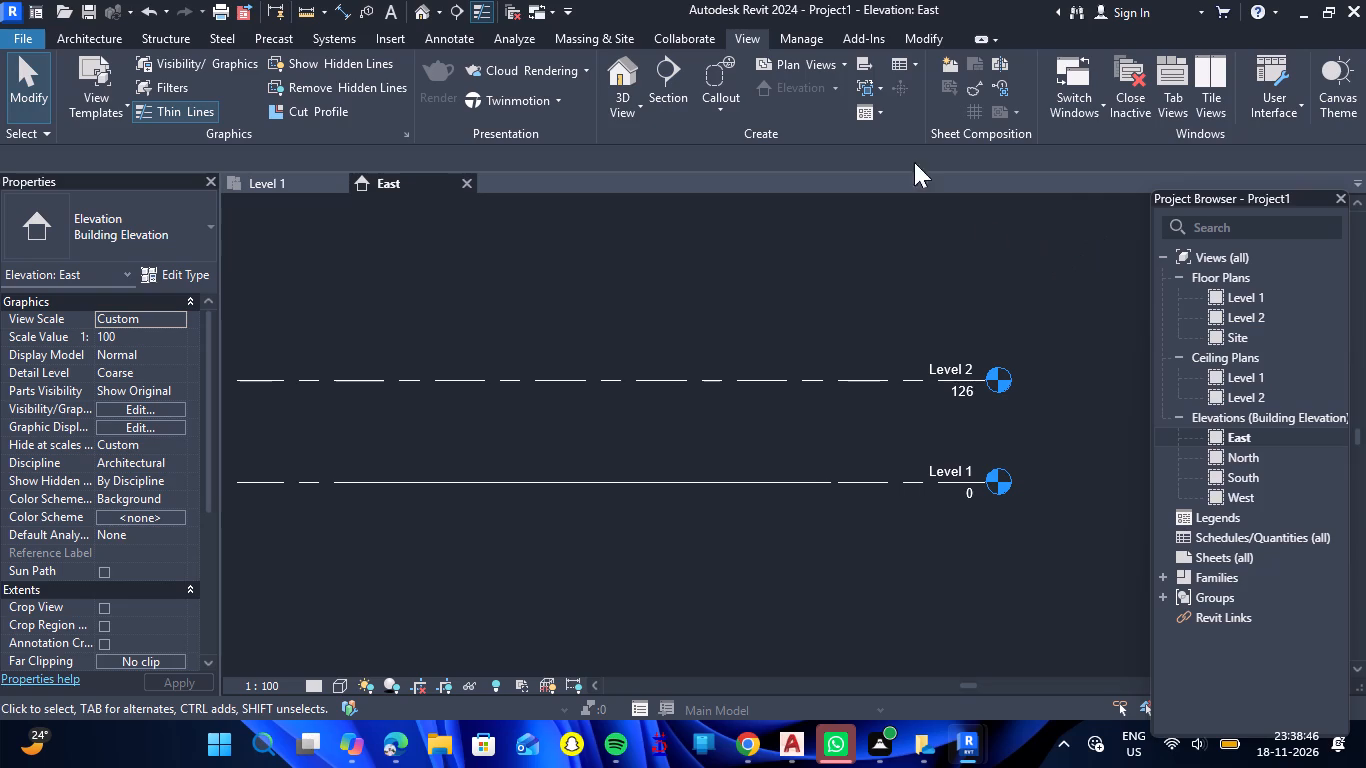
Change the length unit to Feet in the Project Units settings.
left_click(816, 44)
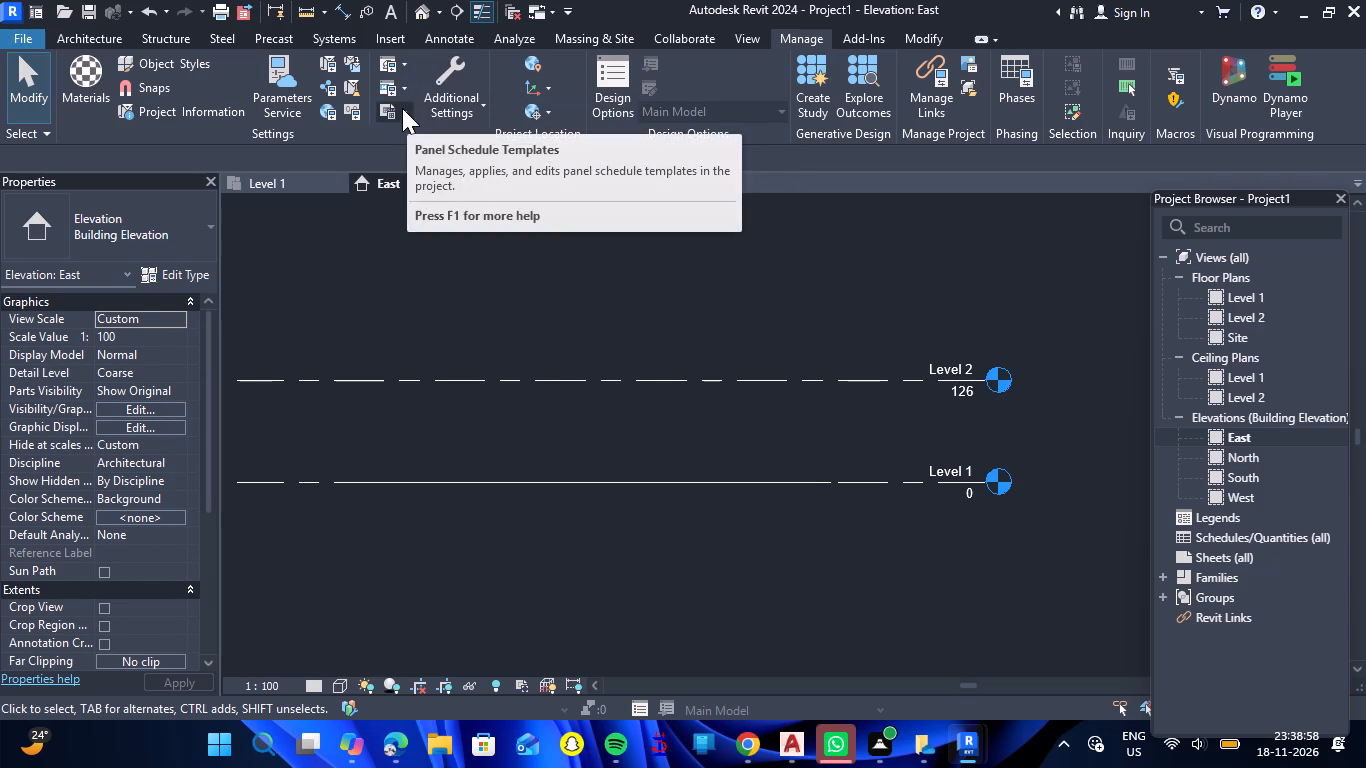
left_click(345, 118)
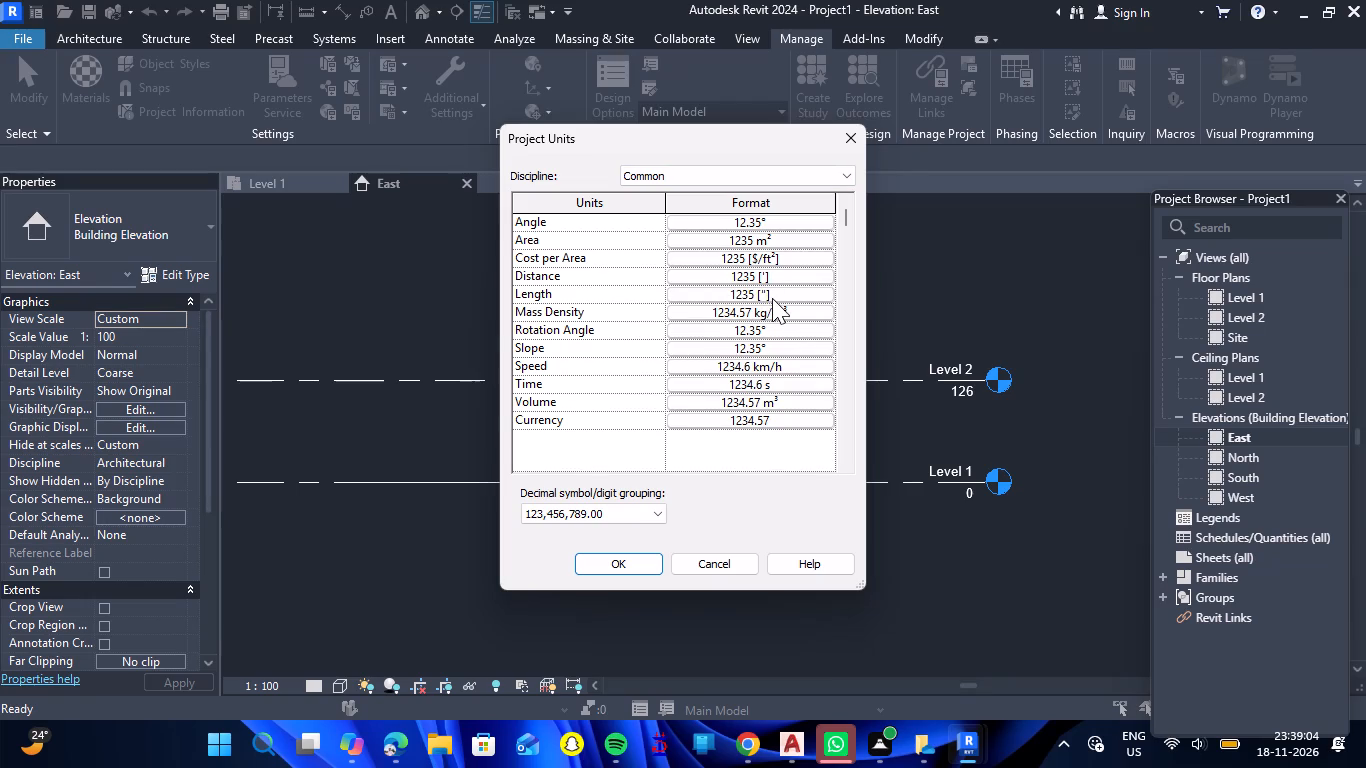
double_click(767, 298)
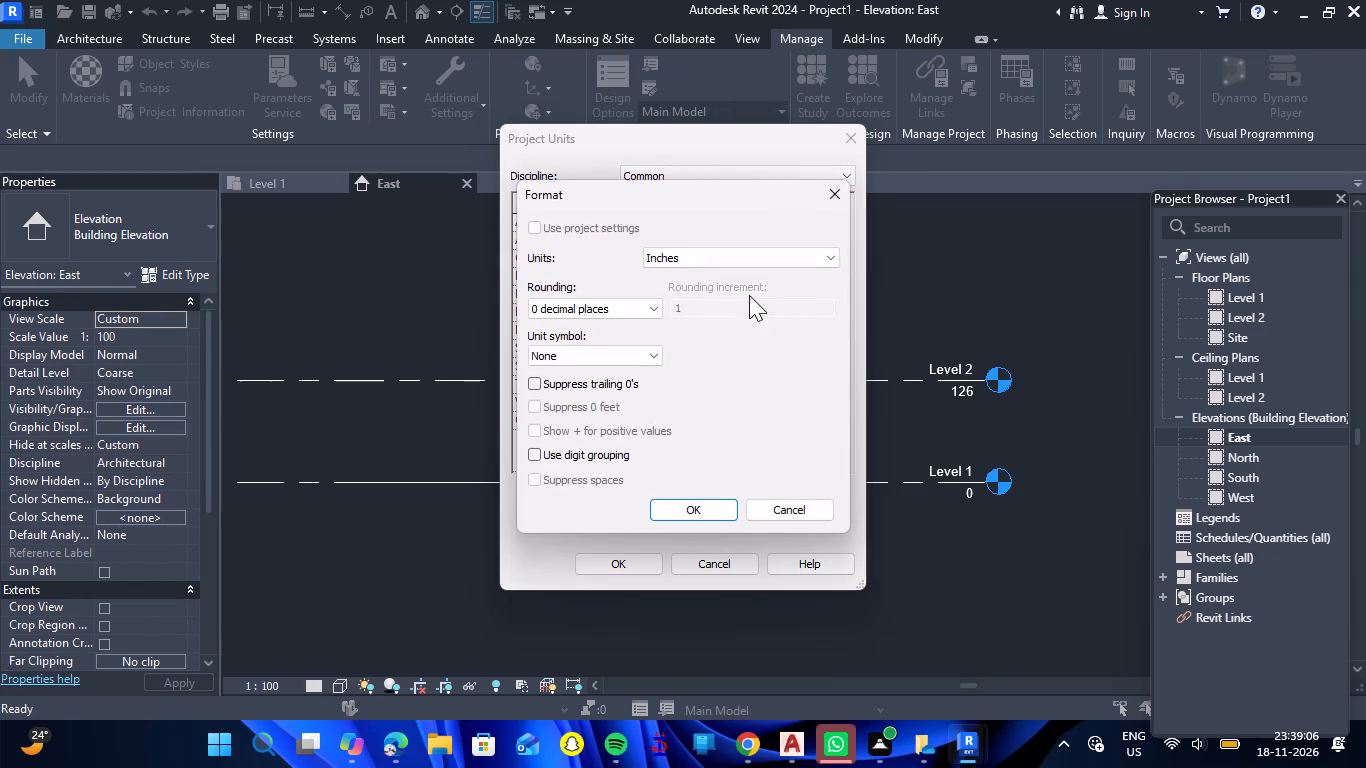
double_click(764, 263)
double_click(764, 263)
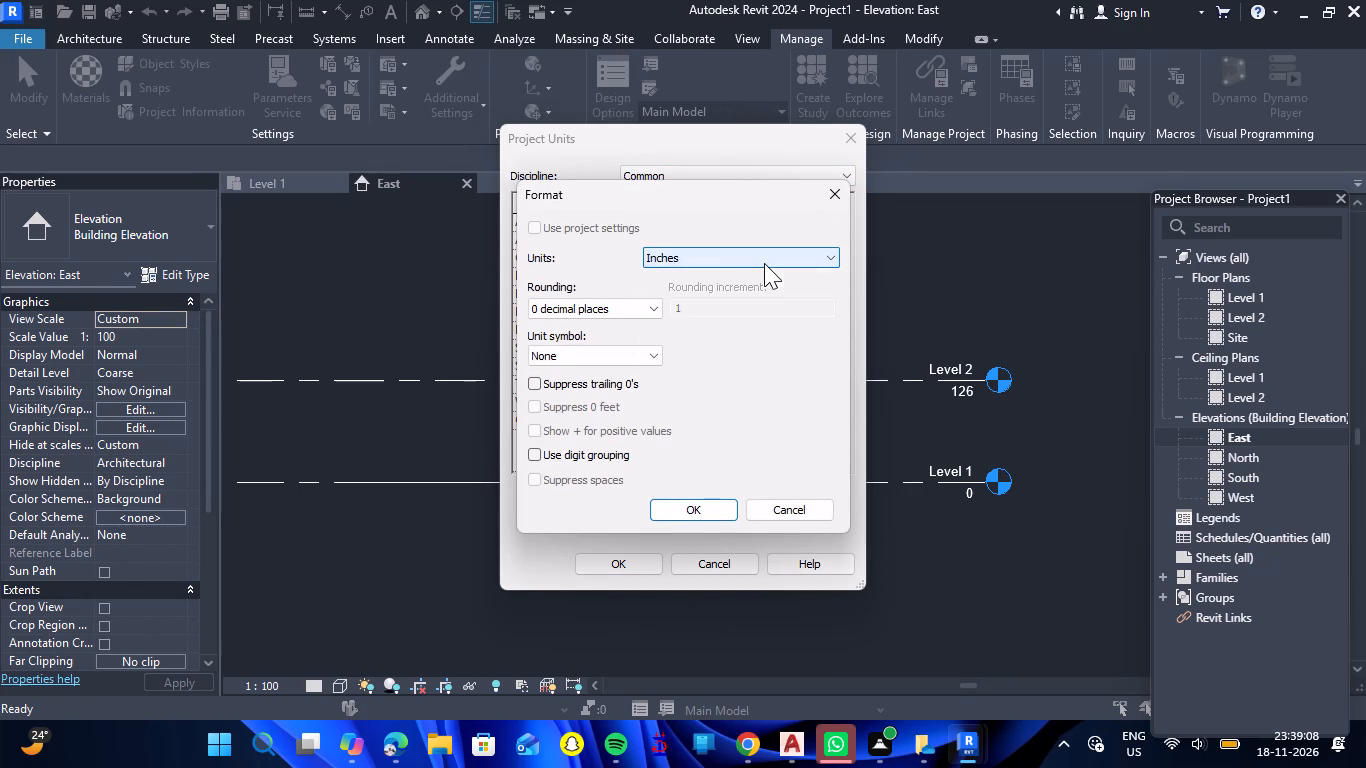
left_click(830, 254)
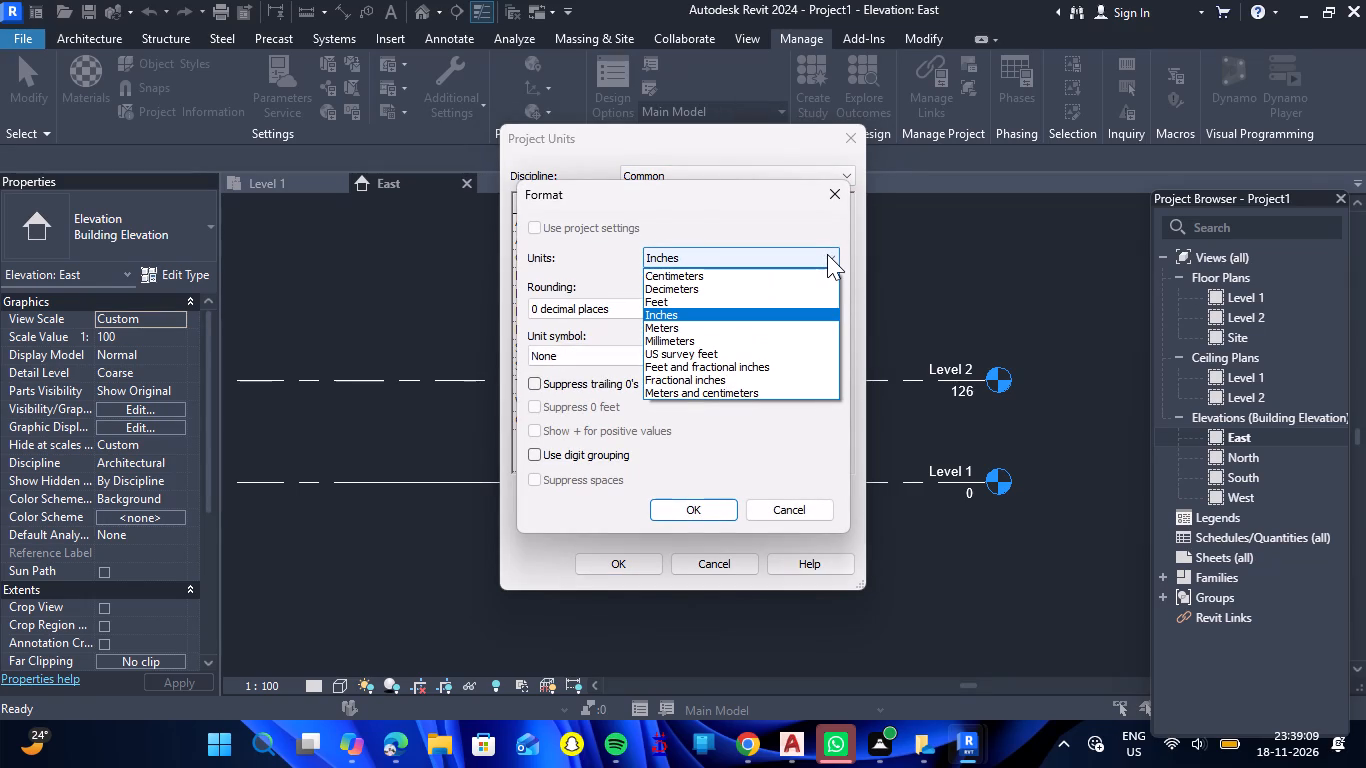
scroll(735, 338, "down", 3)
scroll(735, 338, "up", 2)
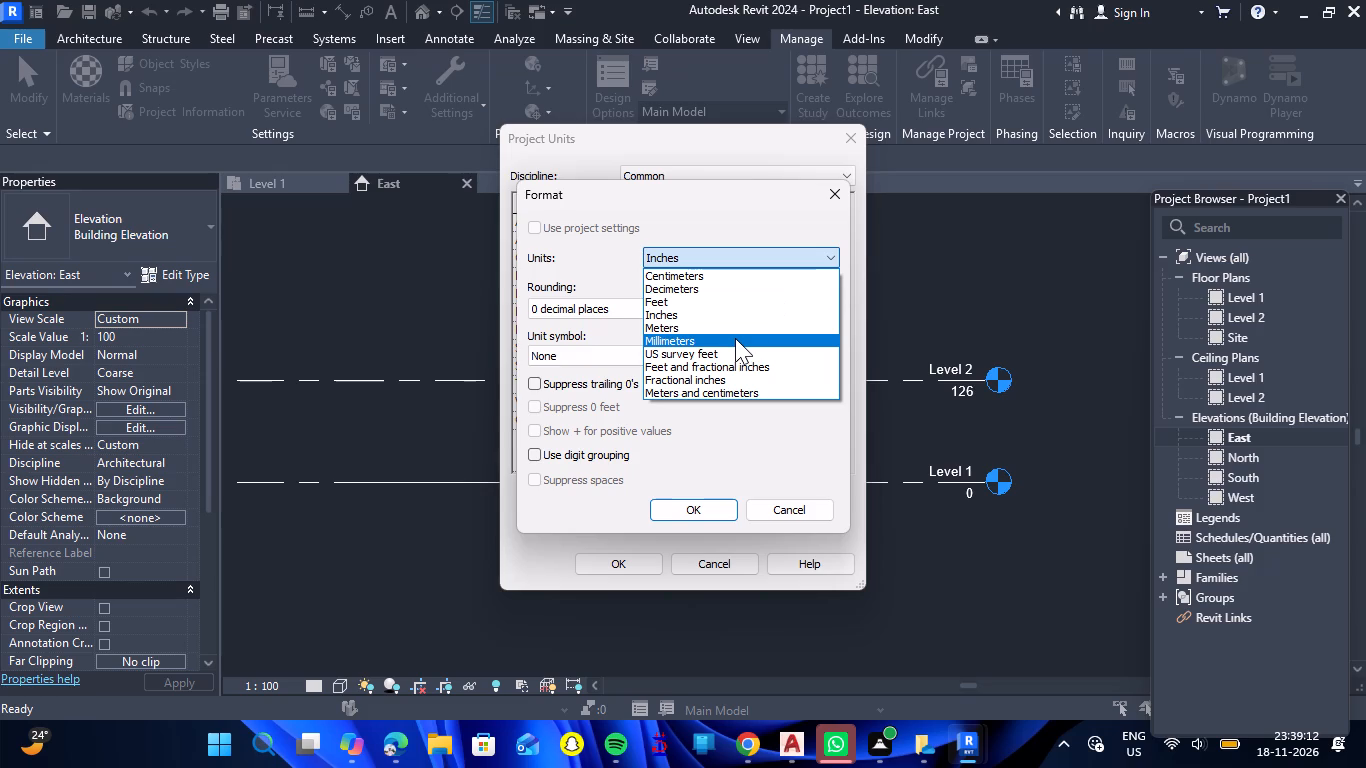
left_click(705, 297)
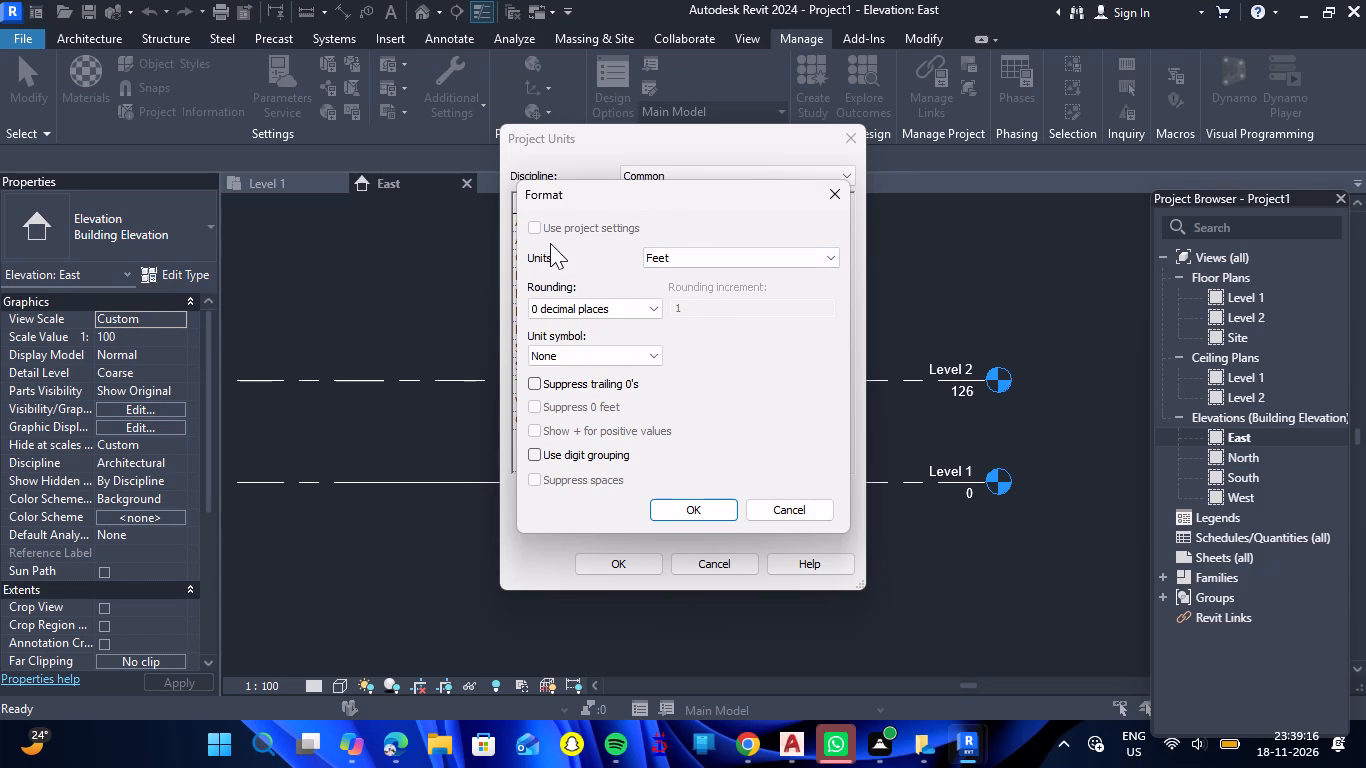
Format the length in feet with 0 decimal places, the ' unit symbol, trailing 0's suppressed and no digit grouping, and apply the project units.
double_click(639, 313)
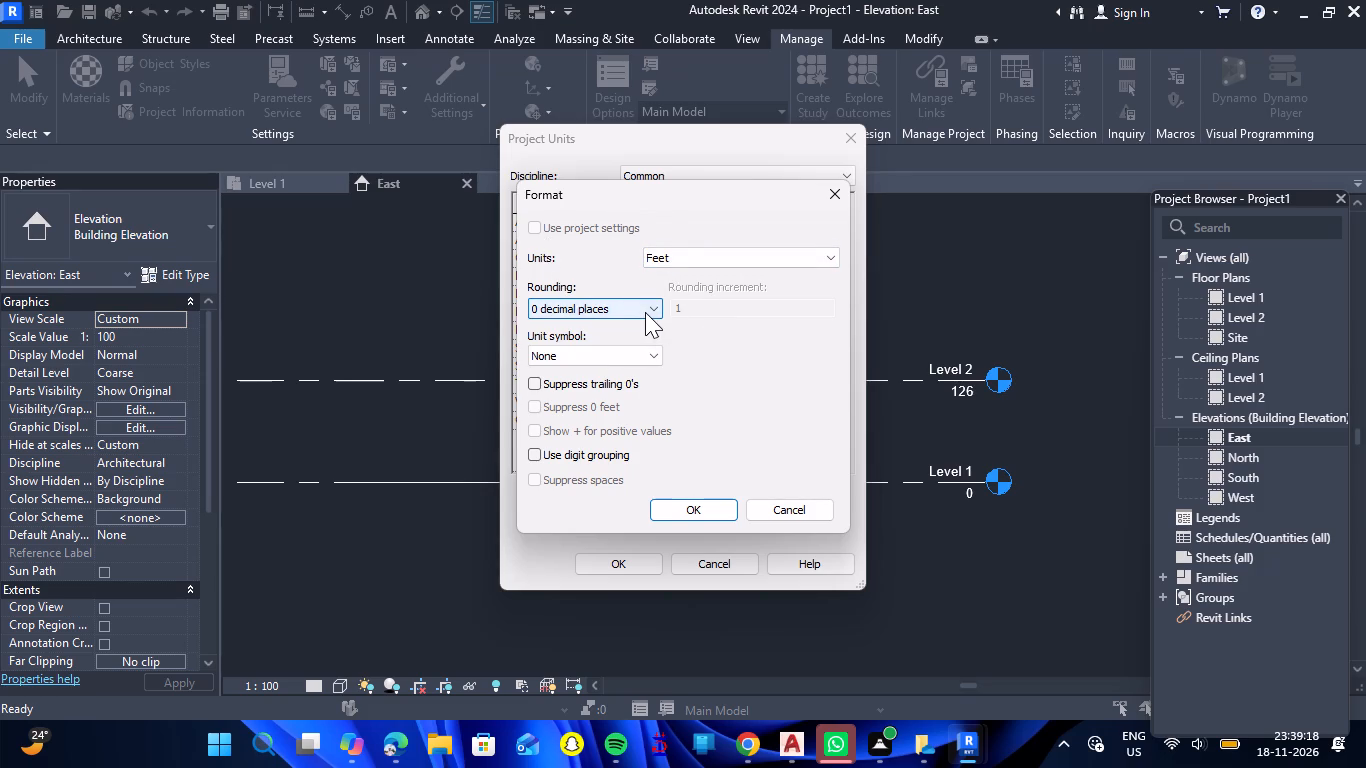
double_click(651, 310)
double_click(651, 310)
left_click(655, 302)
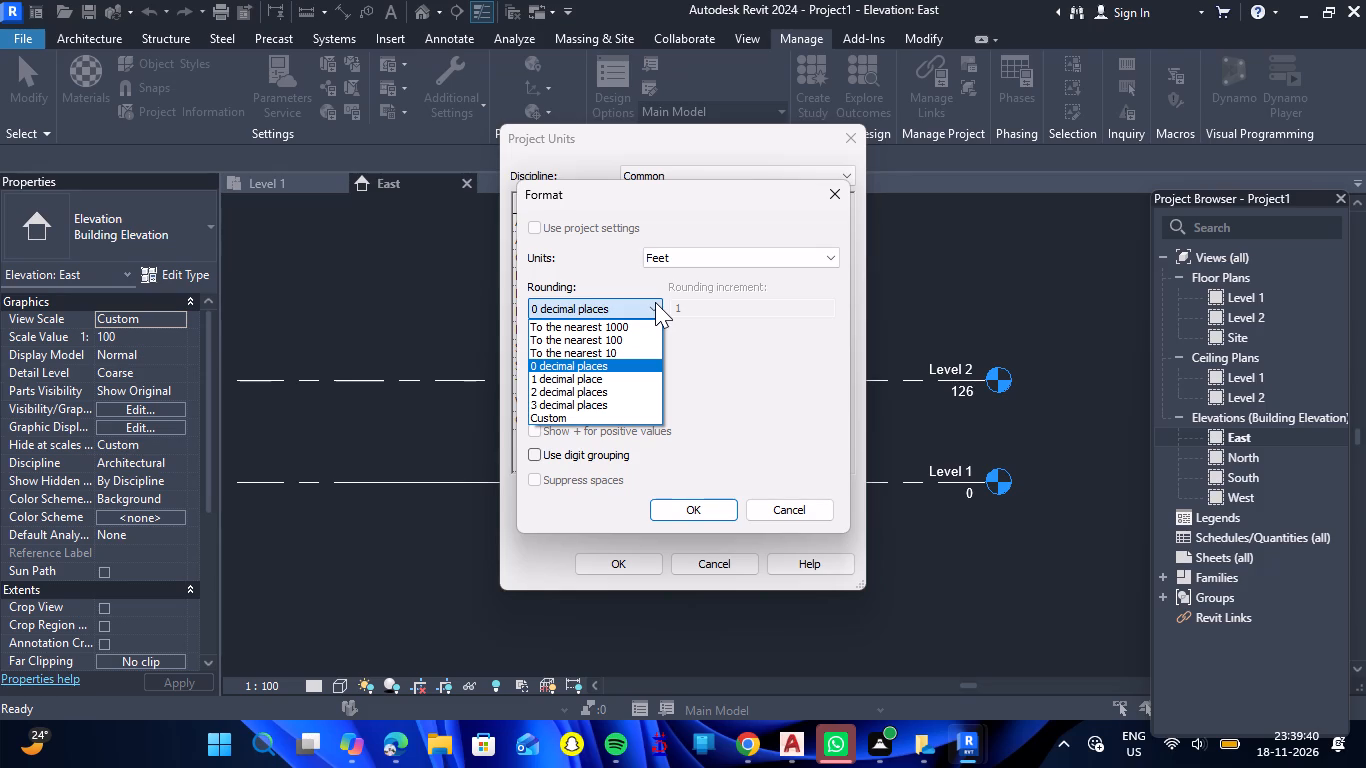
left_click(765, 416)
left_click(640, 358)
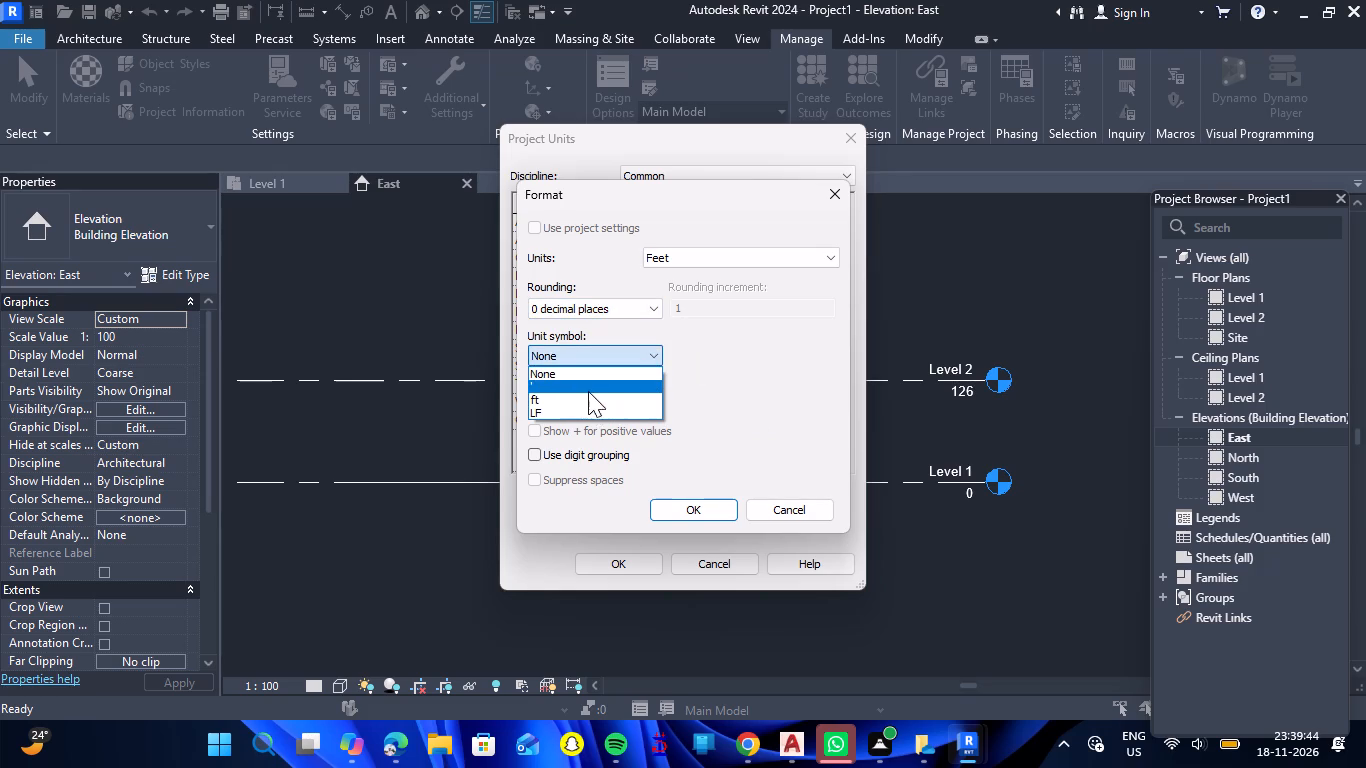
double_click(588, 388)
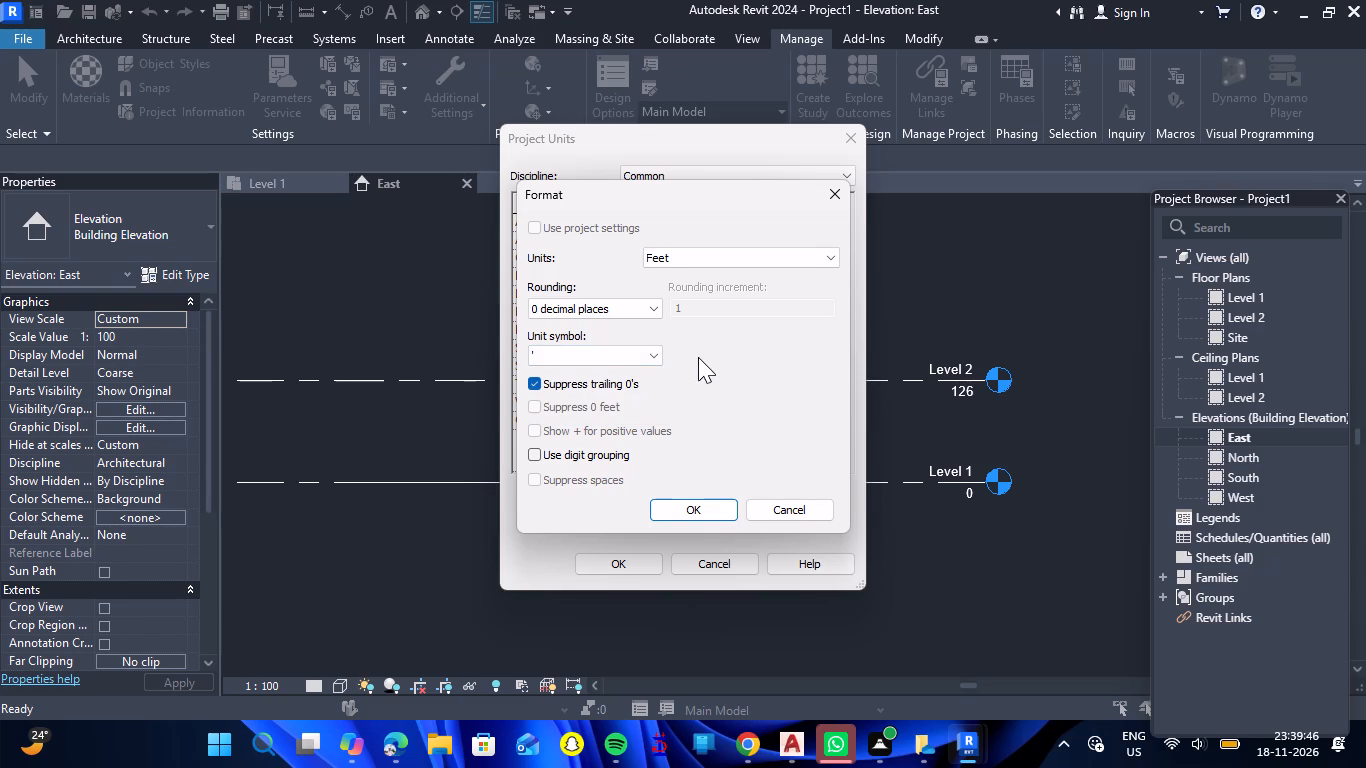
double_click(594, 387)
scroll(662, 382, "down", 1)
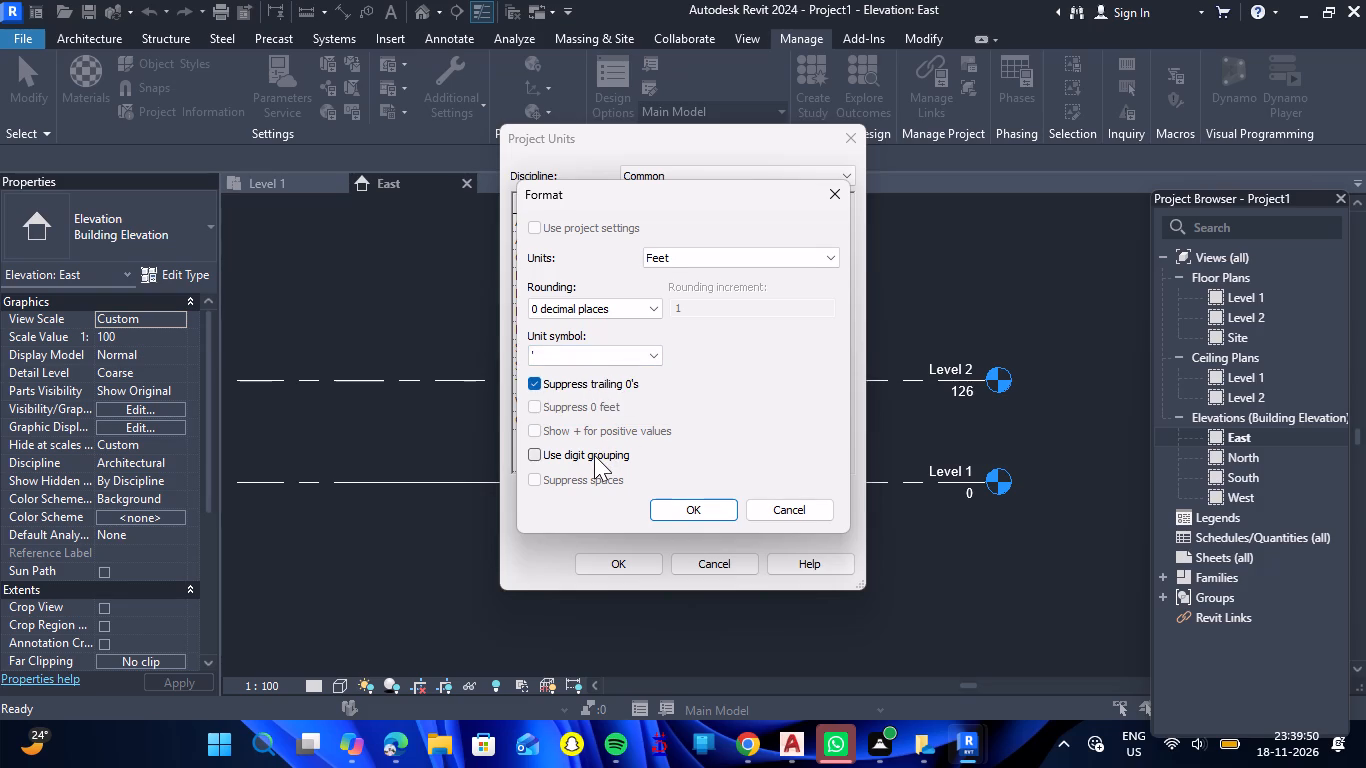
left_click(594, 455)
left_click(594, 455)
triple_click(594, 455)
left_click(532, 453)
left_click(676, 507)
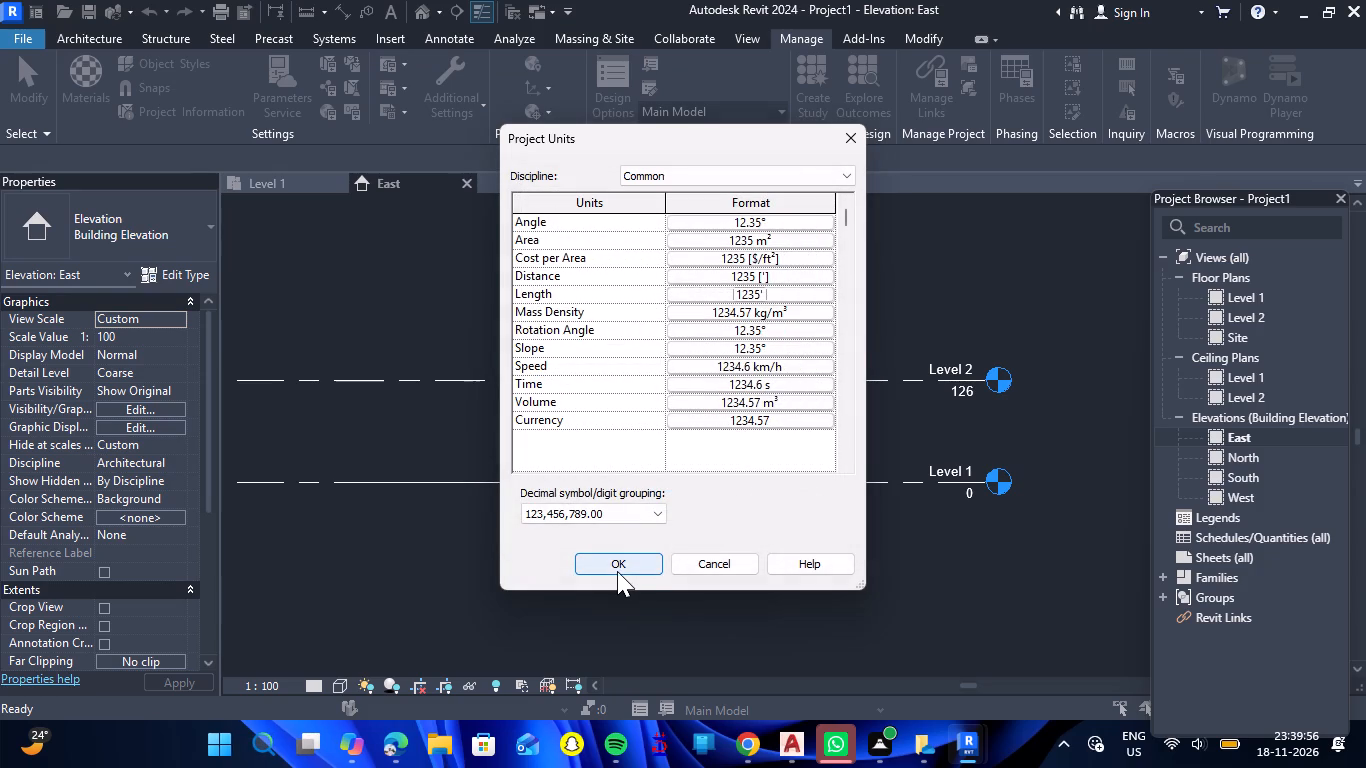
left_click(620, 571)
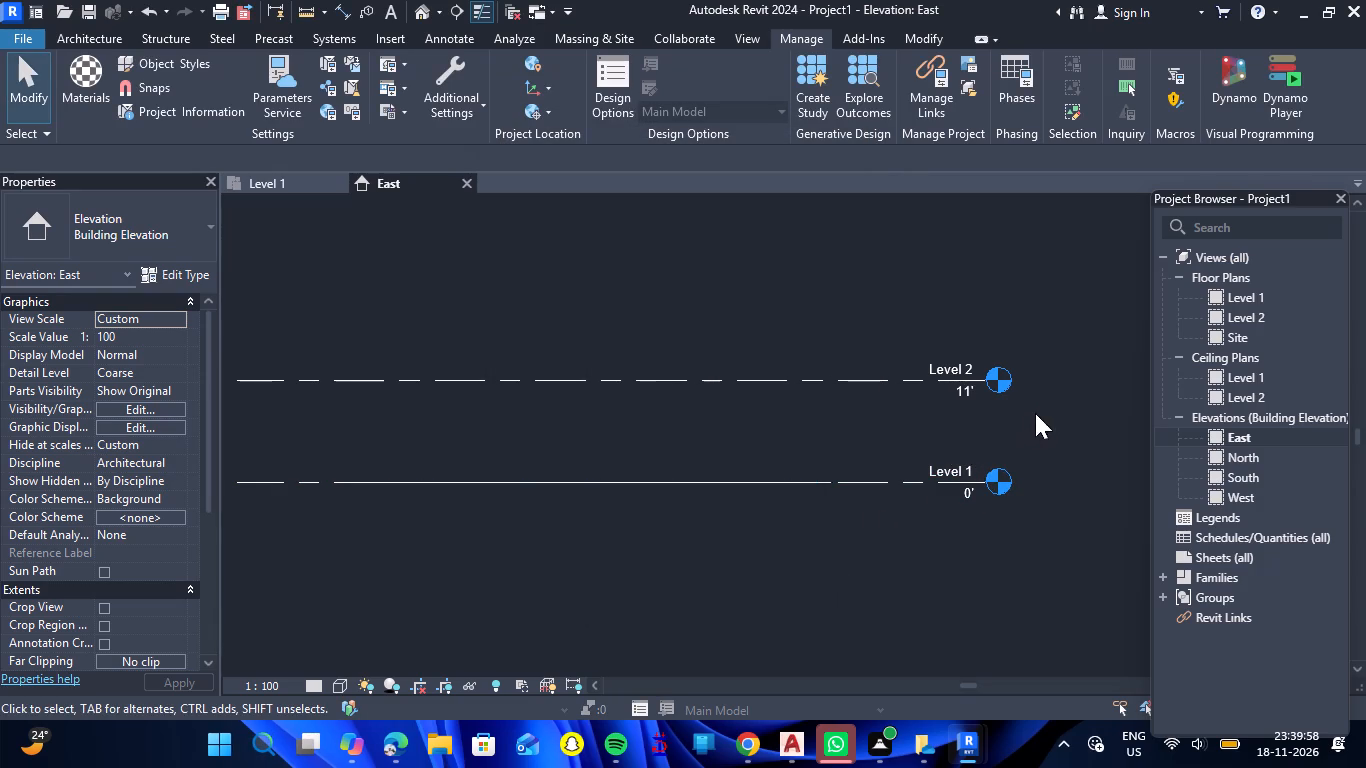
Set the Level 2 elevation to 10'6" in the East elevation.
scroll(1032, 501, "down", 1)
scroll(1044, 501, "up", 7)
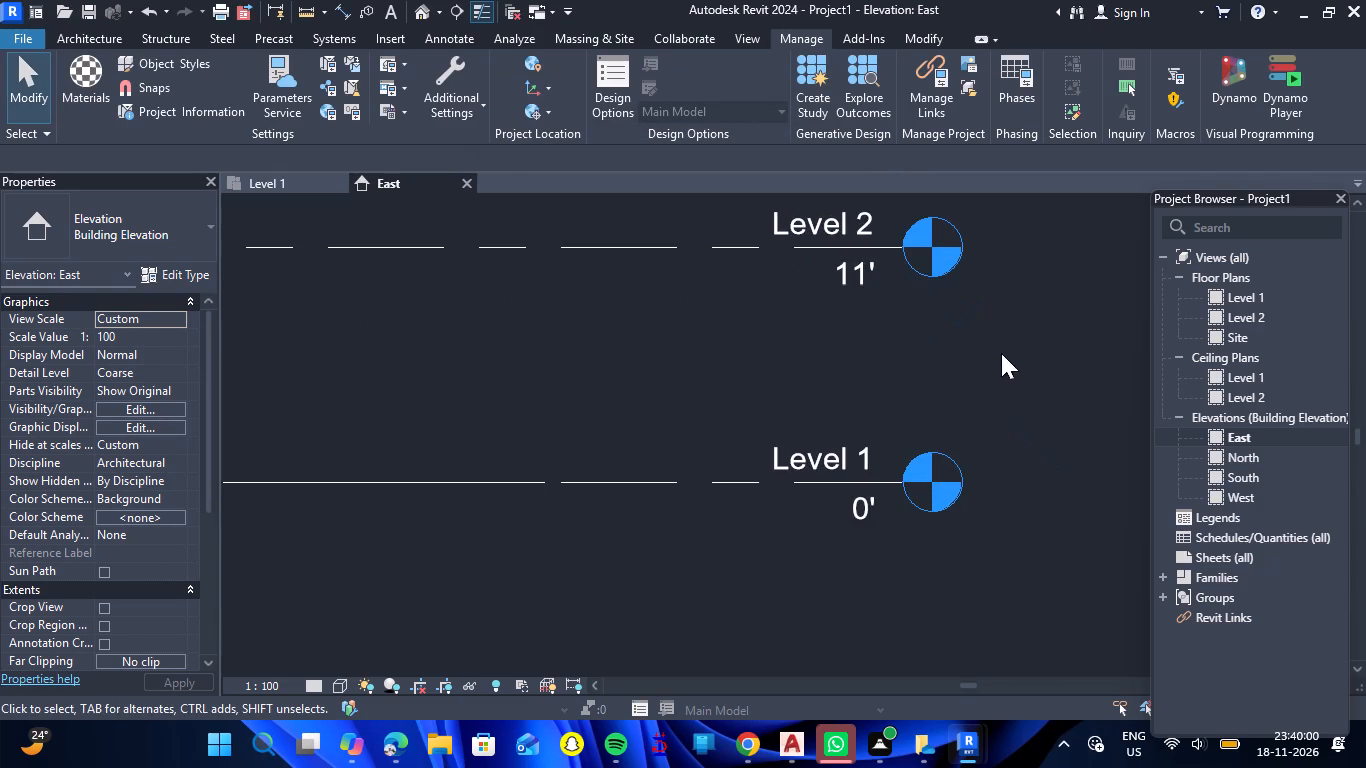
scroll(1016, 345, "up", 2)
scroll(966, 337, "down", 1)
scroll(1025, 250, "down", 3)
scroll(997, 216, "up", 2)
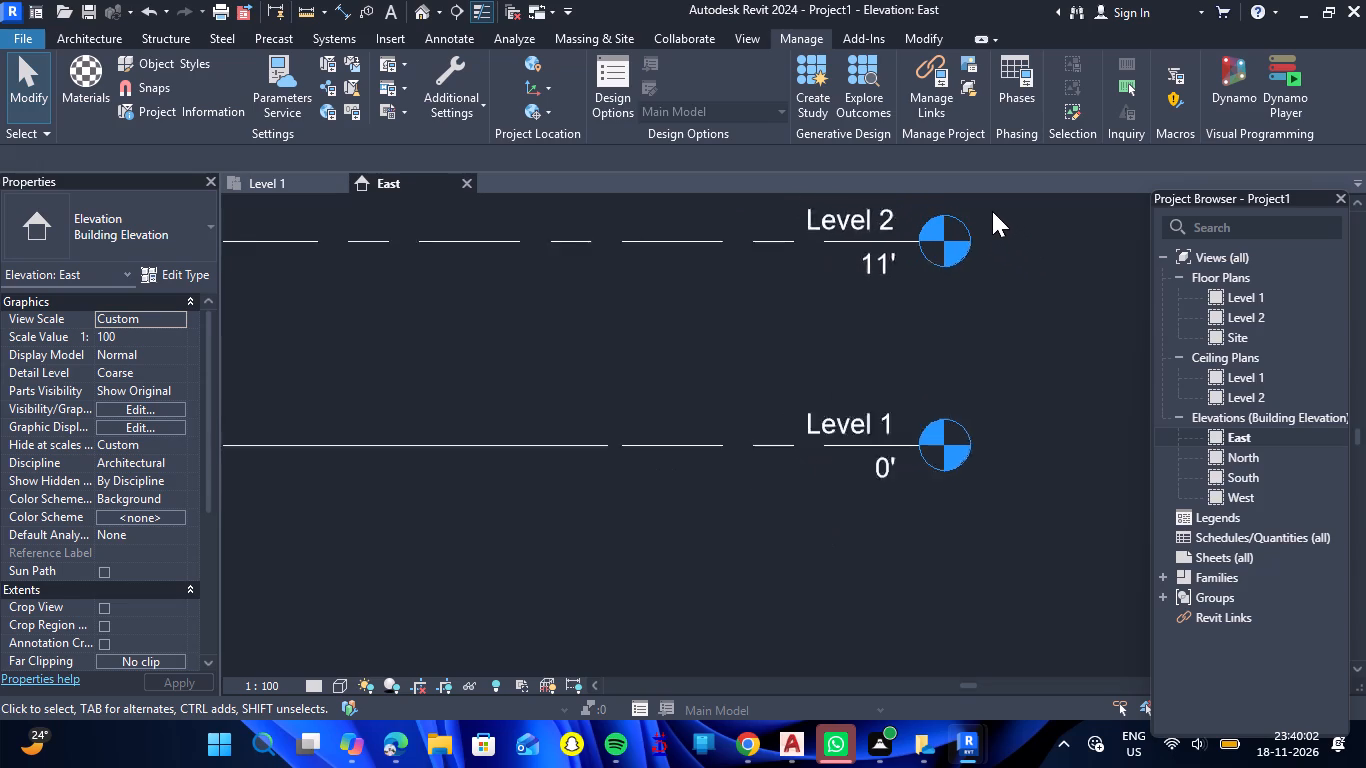
scroll(992, 211, "up", 3)
left_click(790, 311)
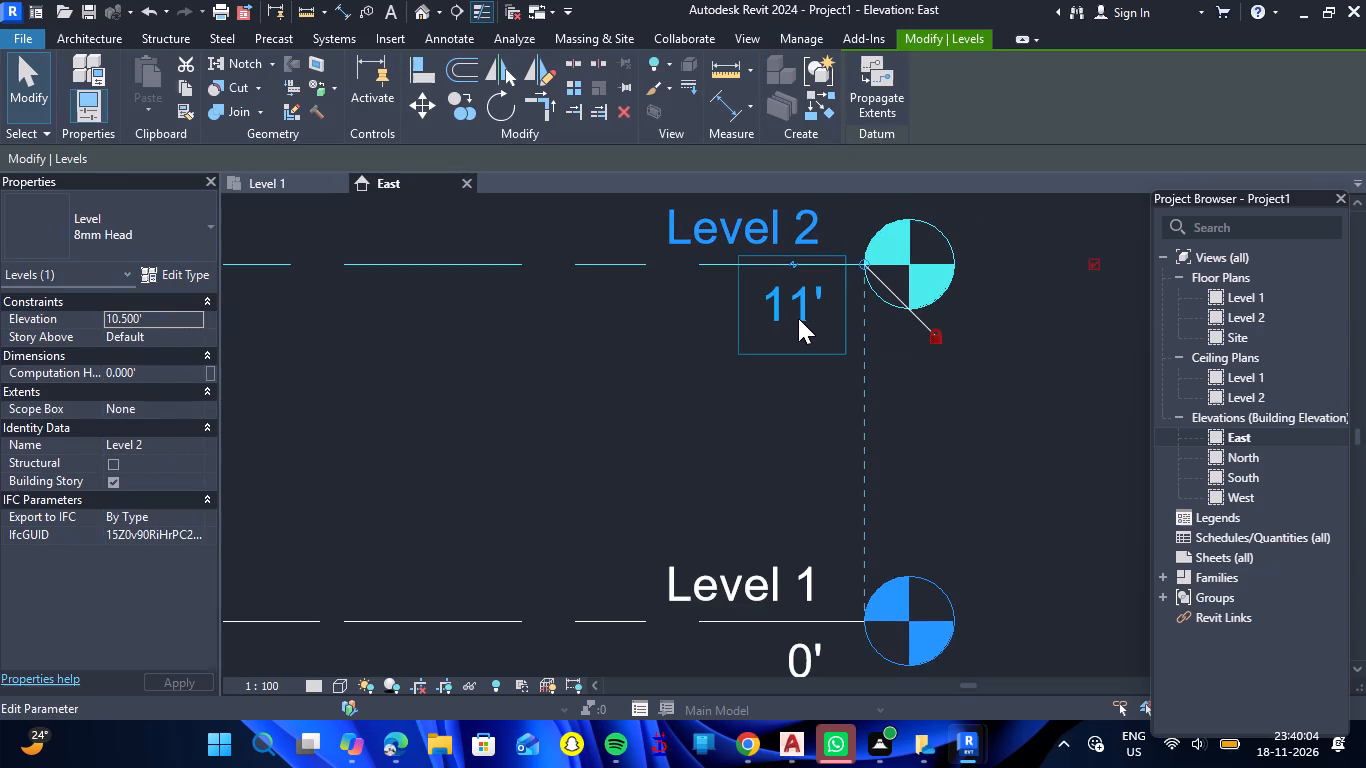
left_click(805, 320)
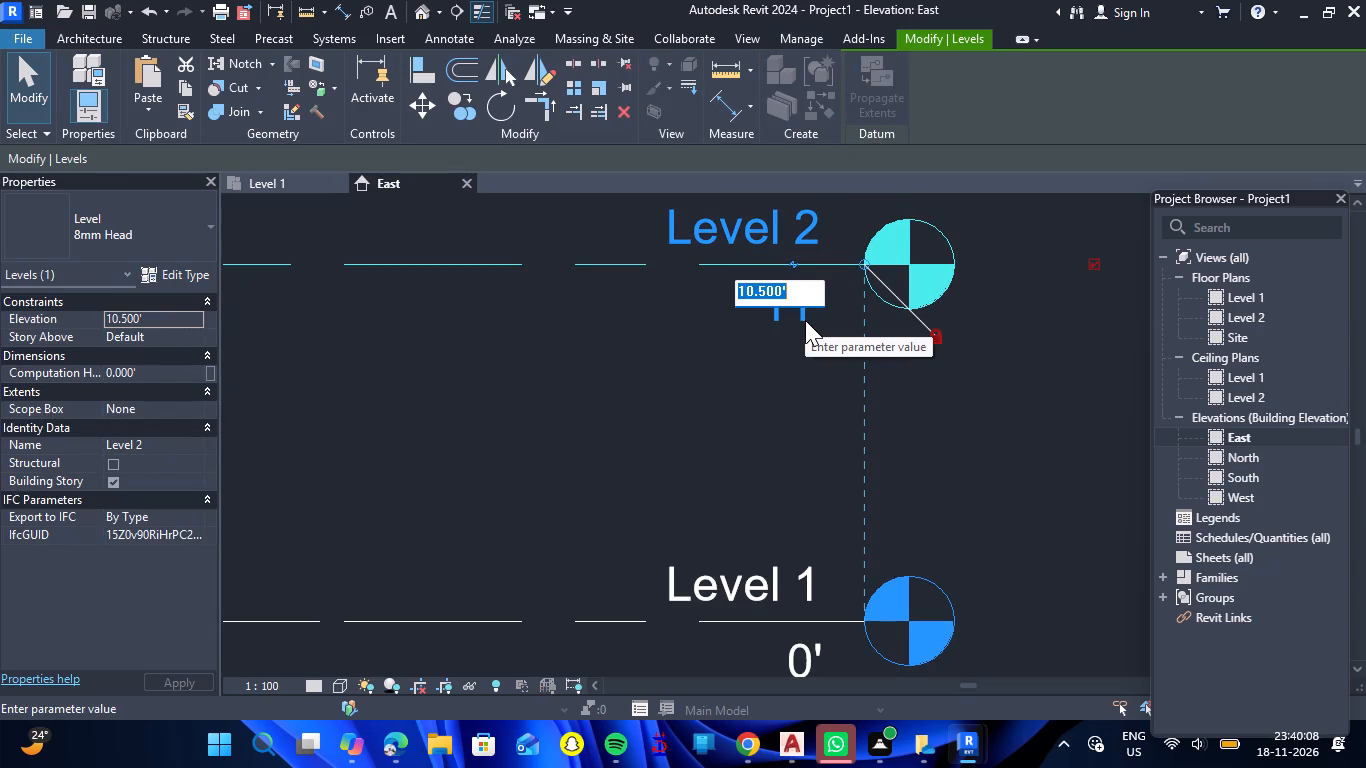
key("BackSpace")
type("10'6")
key("shift+quotedbl")
key("Return")
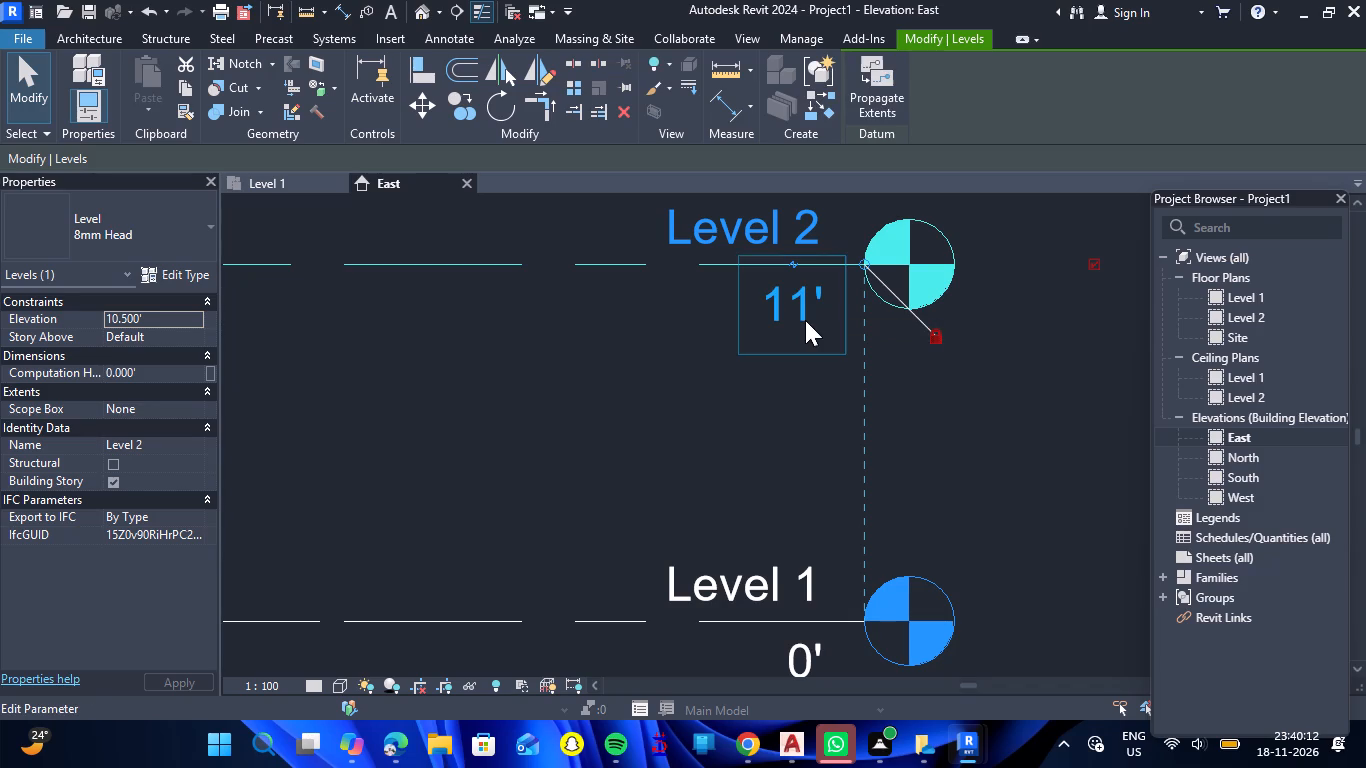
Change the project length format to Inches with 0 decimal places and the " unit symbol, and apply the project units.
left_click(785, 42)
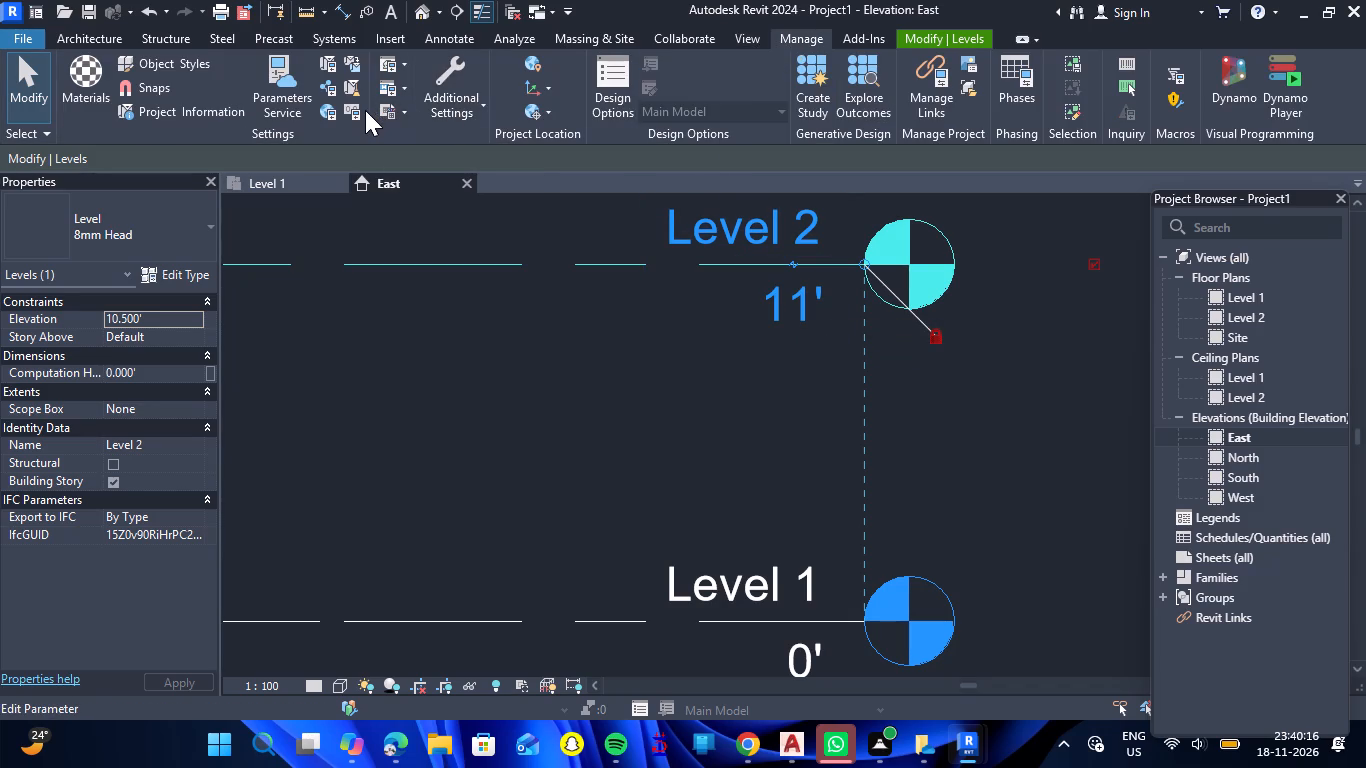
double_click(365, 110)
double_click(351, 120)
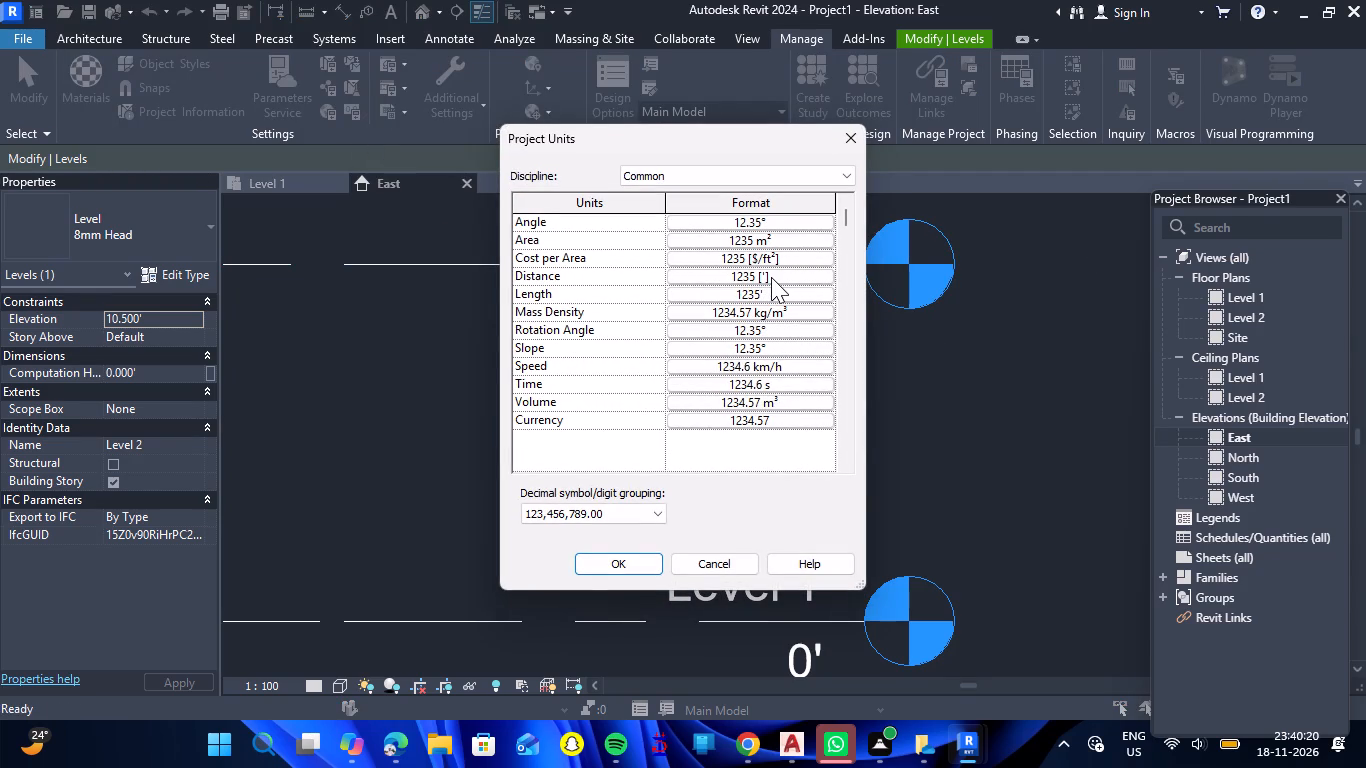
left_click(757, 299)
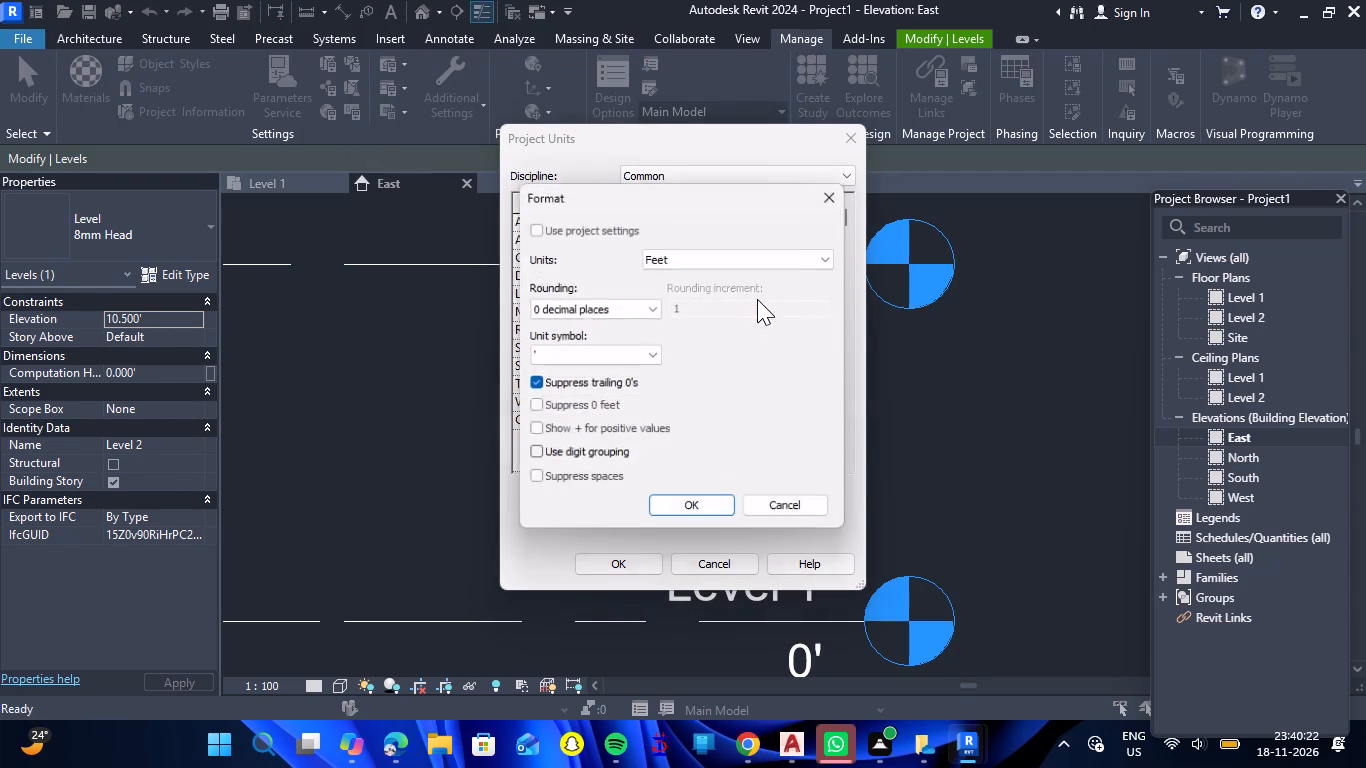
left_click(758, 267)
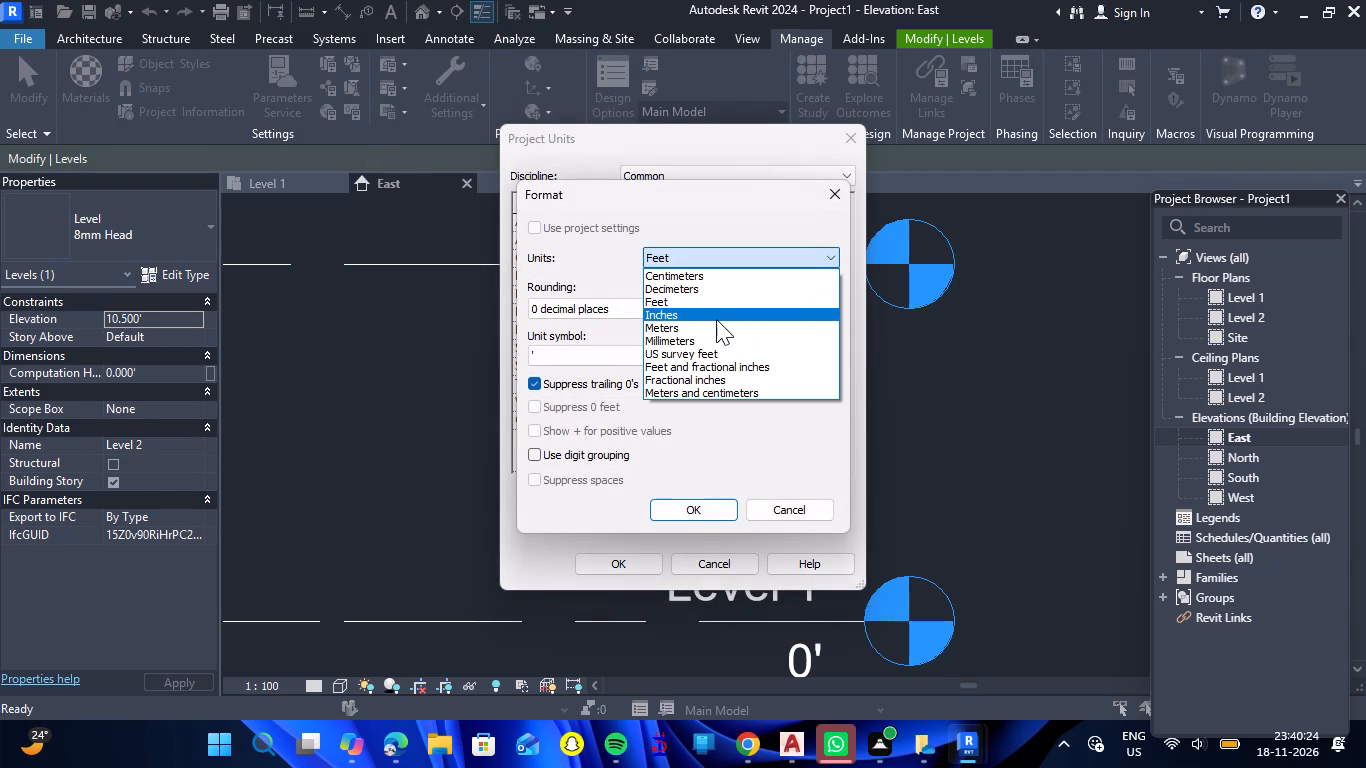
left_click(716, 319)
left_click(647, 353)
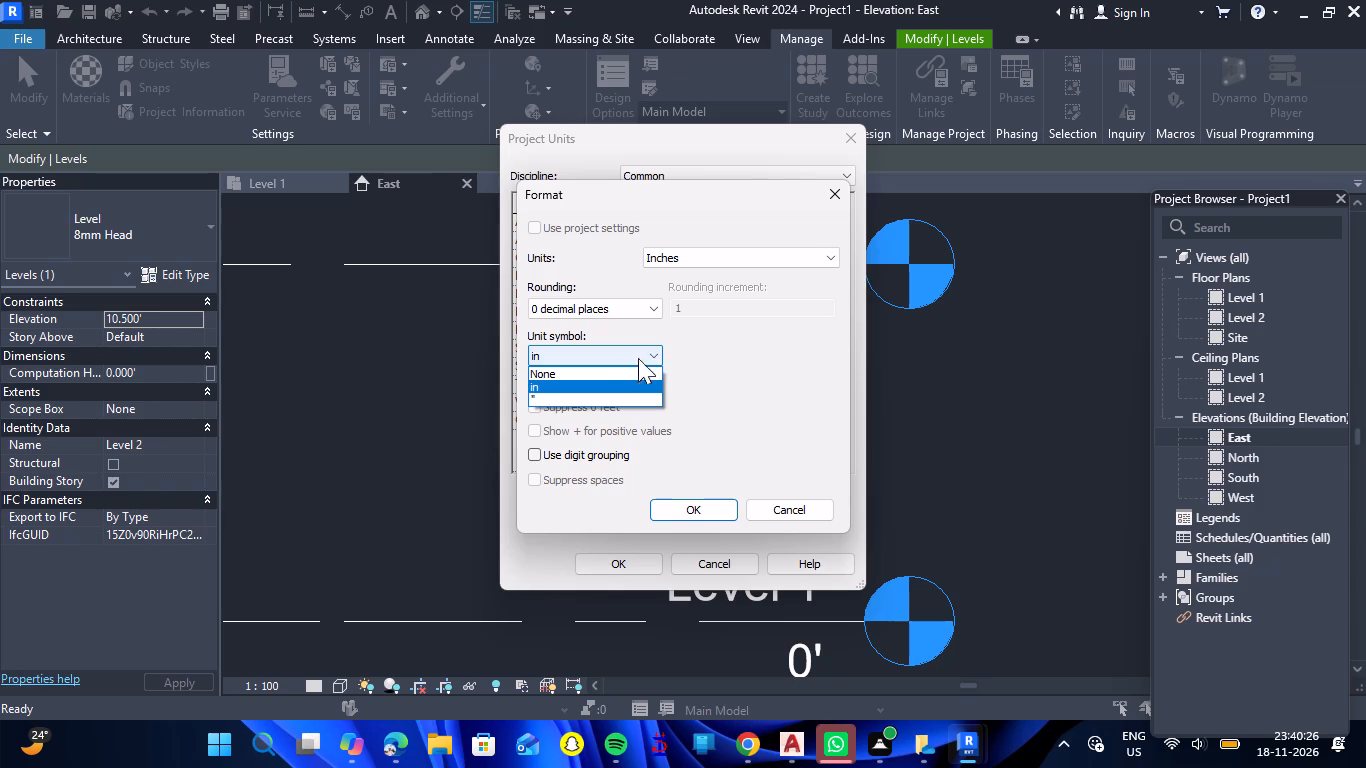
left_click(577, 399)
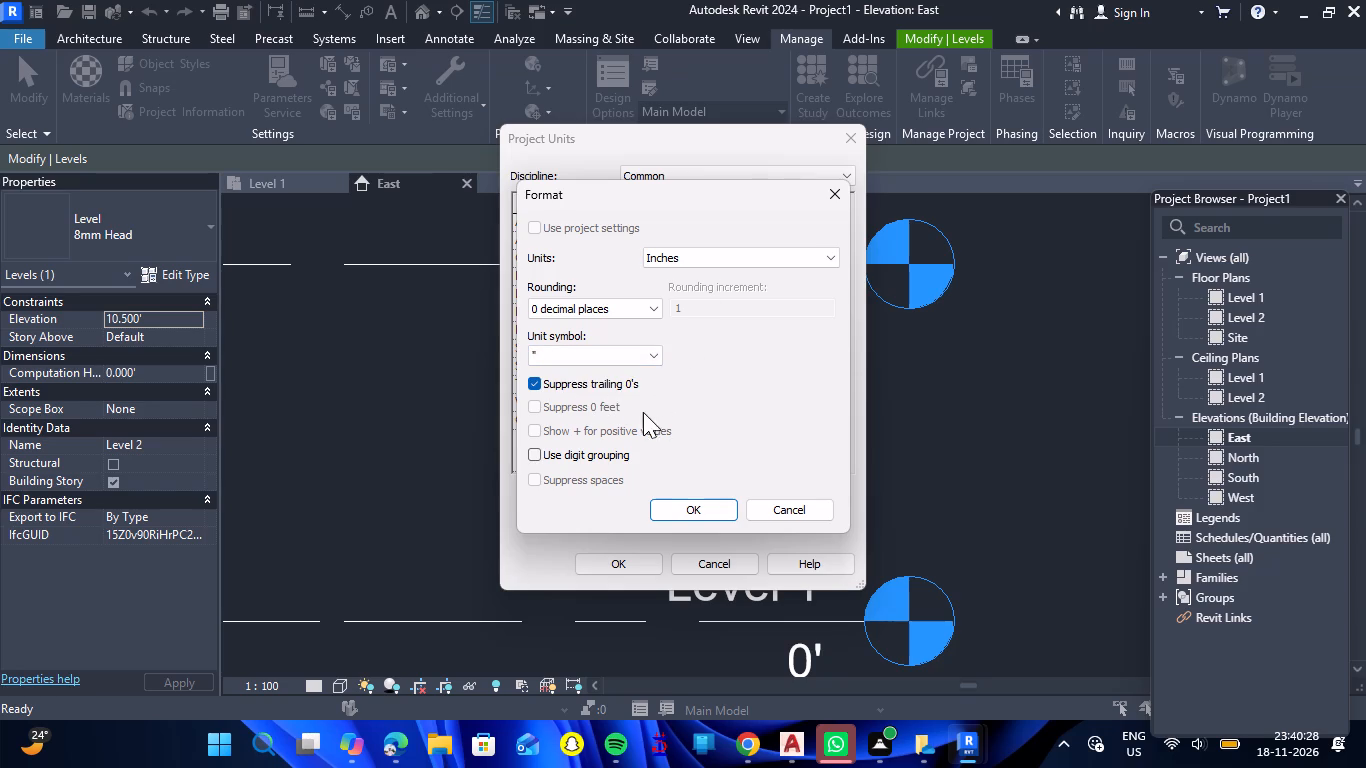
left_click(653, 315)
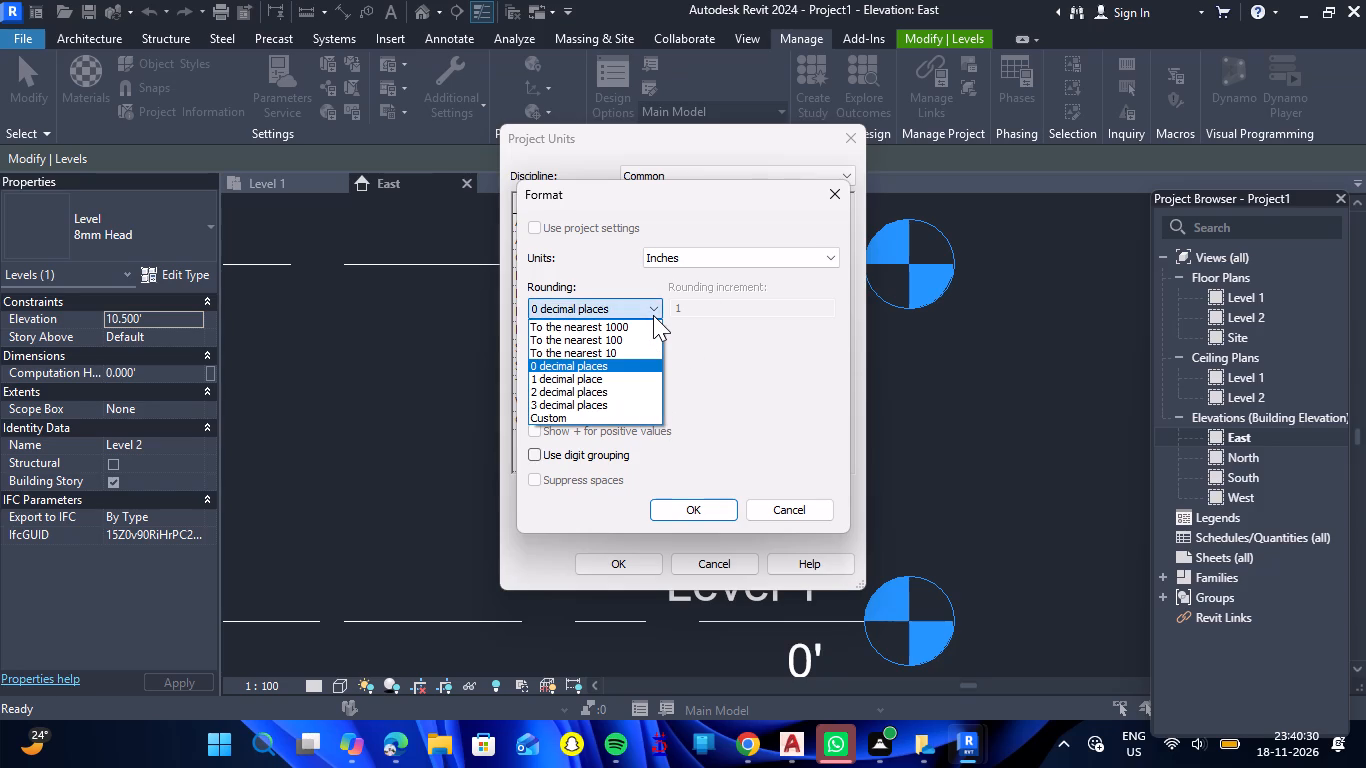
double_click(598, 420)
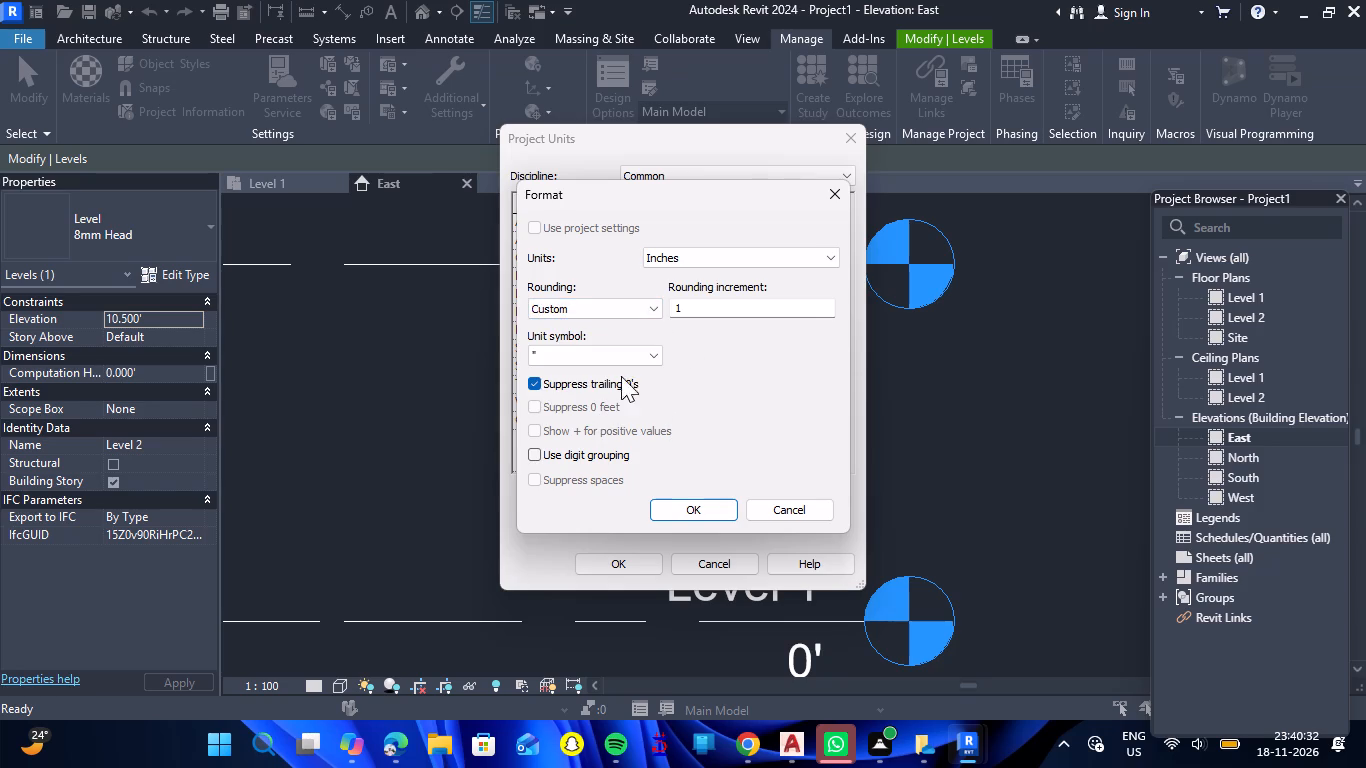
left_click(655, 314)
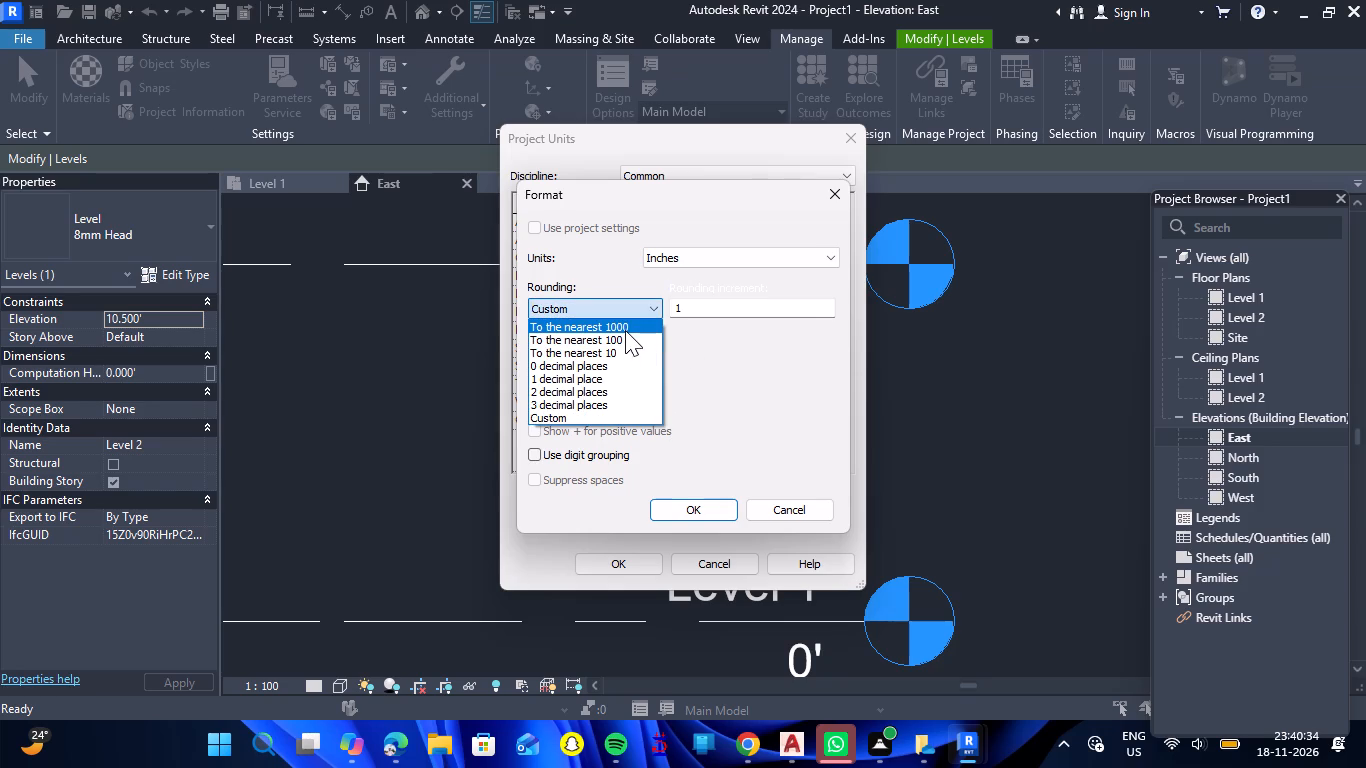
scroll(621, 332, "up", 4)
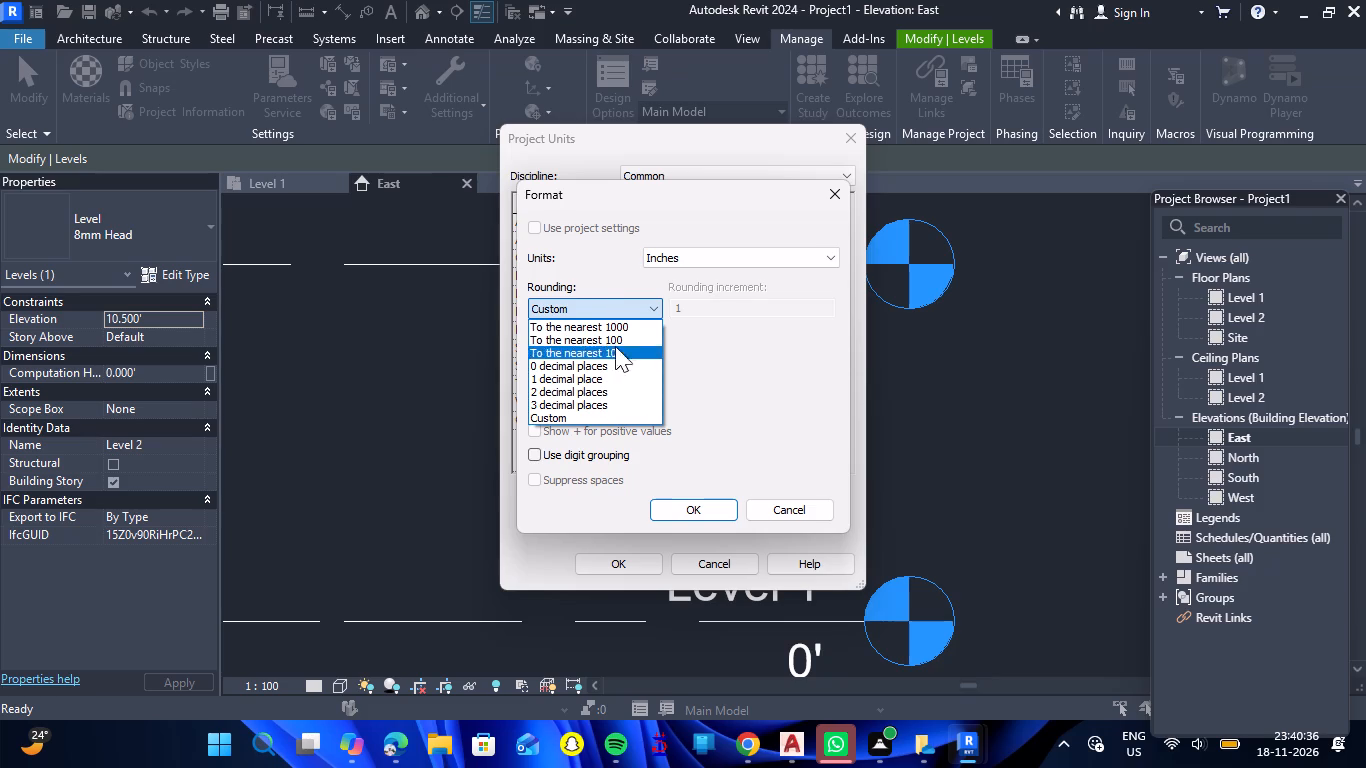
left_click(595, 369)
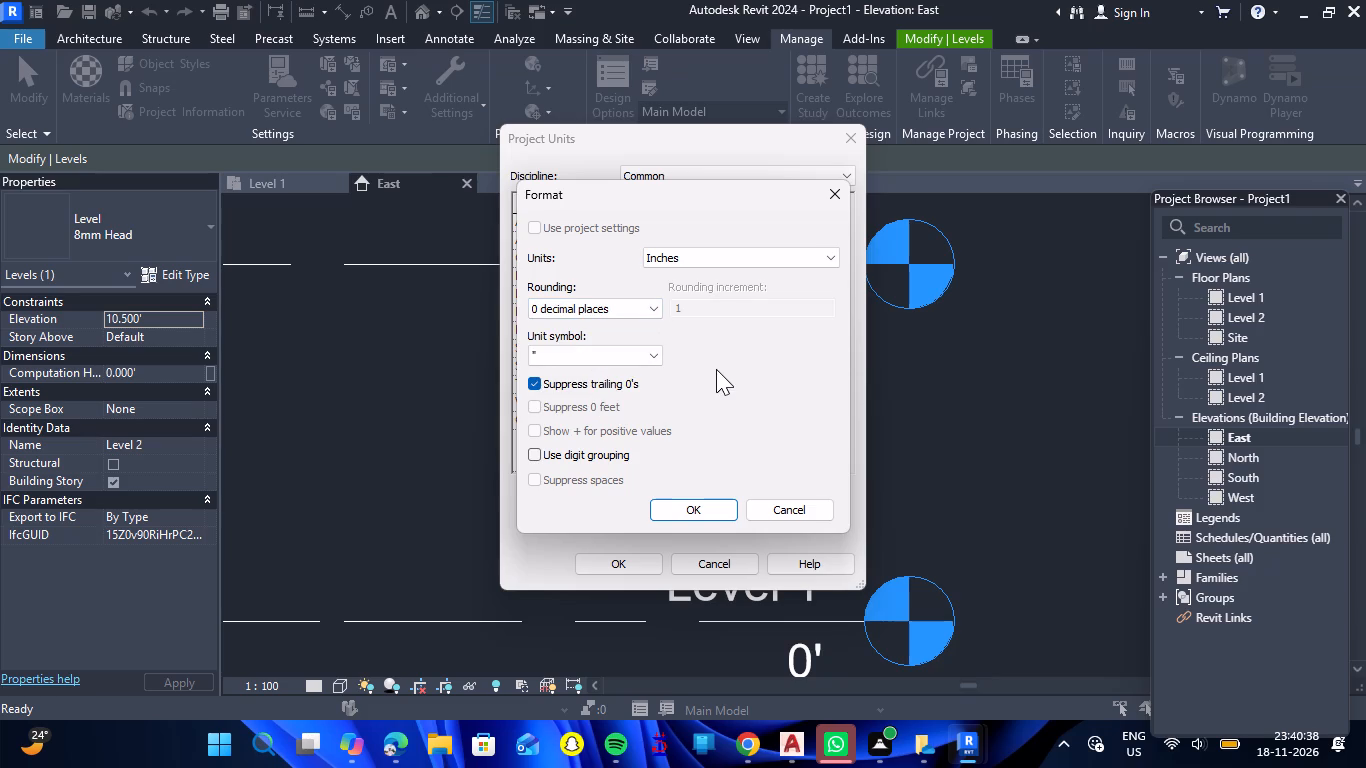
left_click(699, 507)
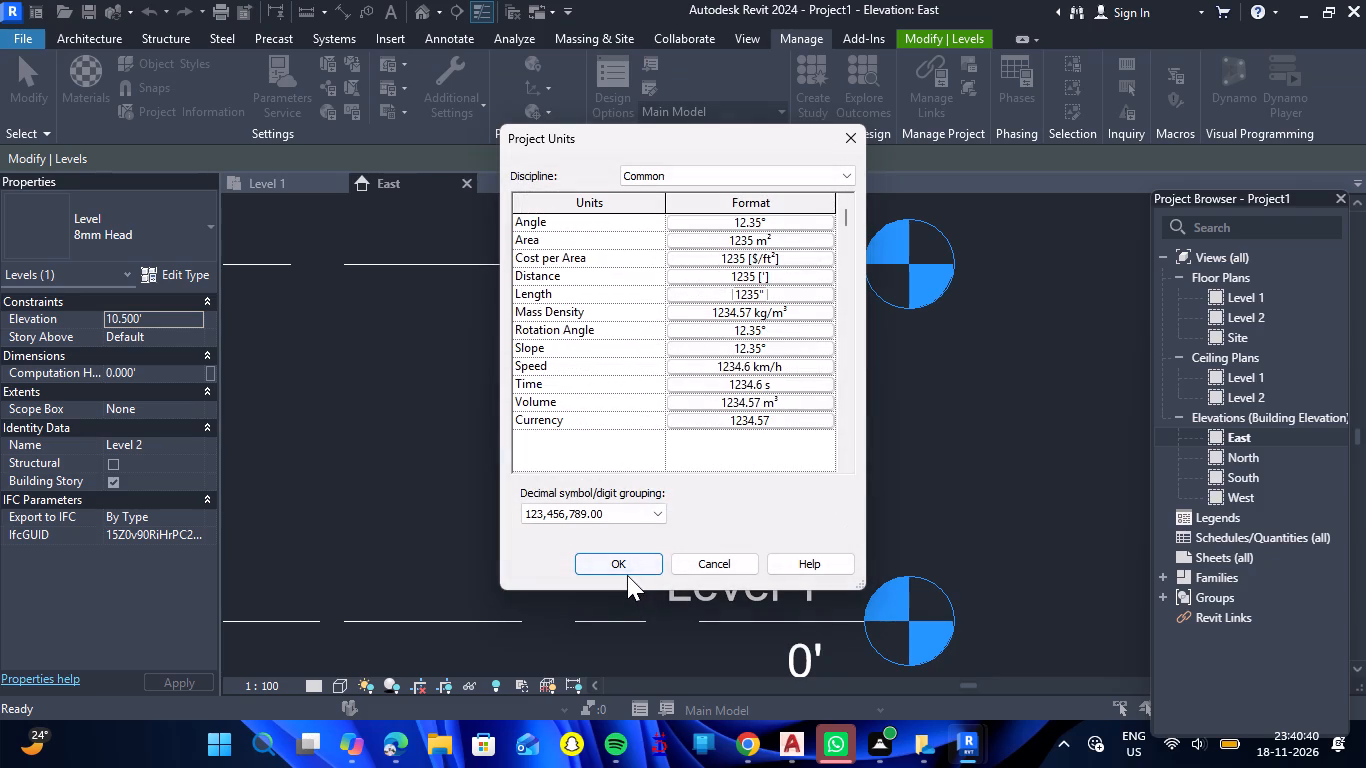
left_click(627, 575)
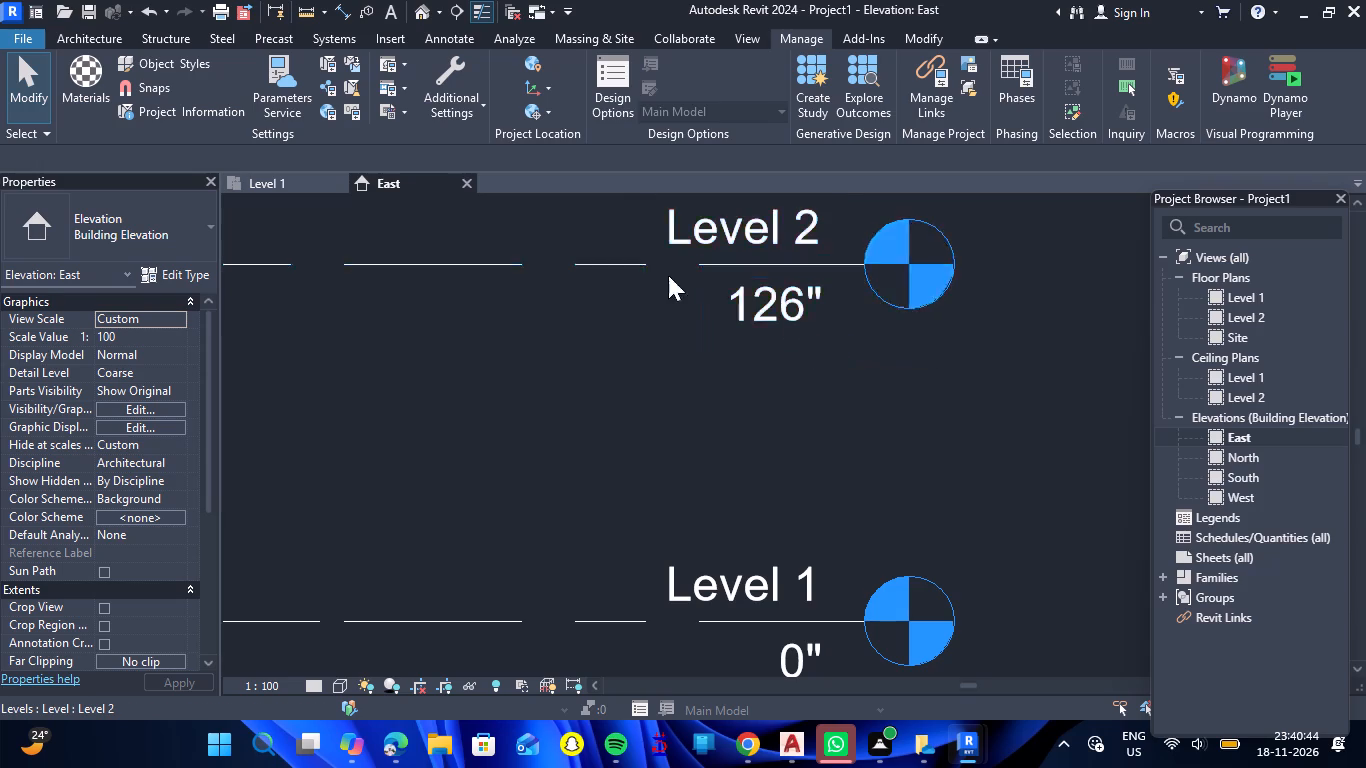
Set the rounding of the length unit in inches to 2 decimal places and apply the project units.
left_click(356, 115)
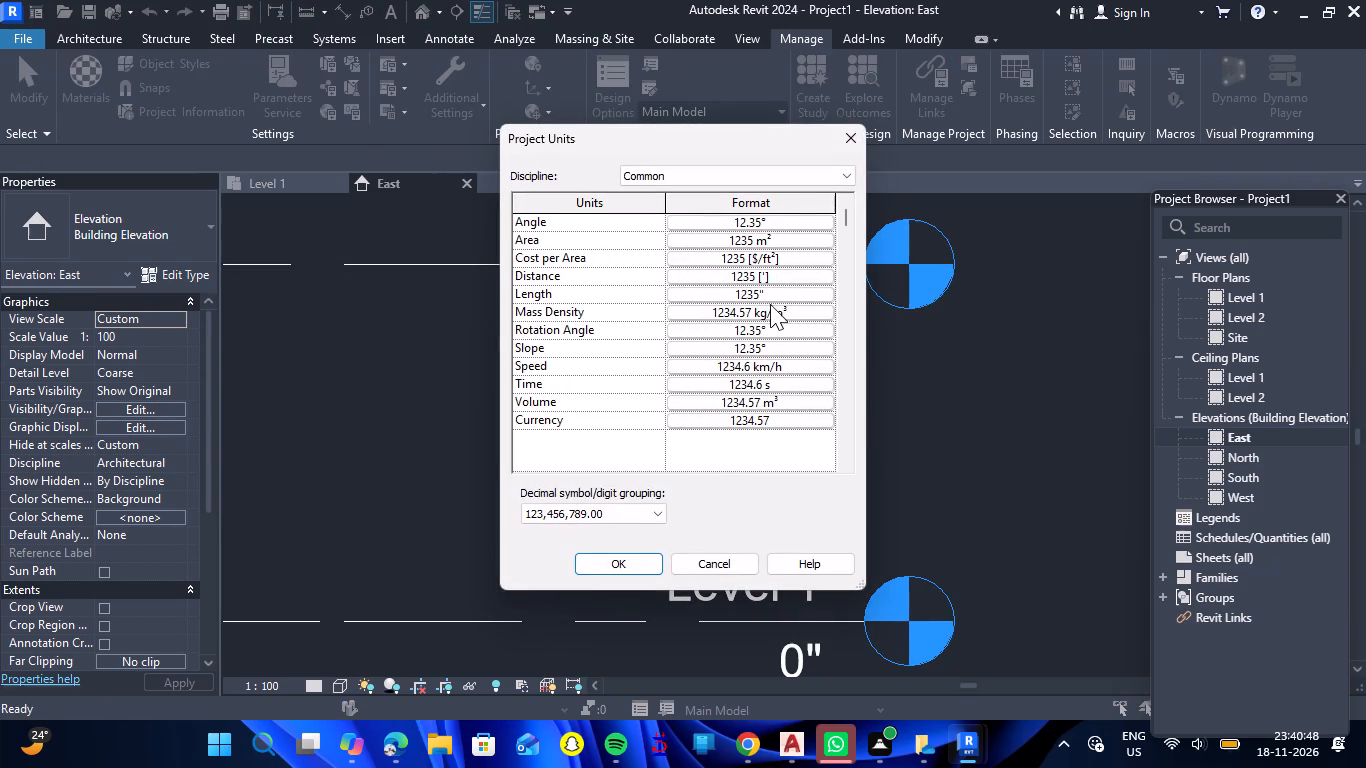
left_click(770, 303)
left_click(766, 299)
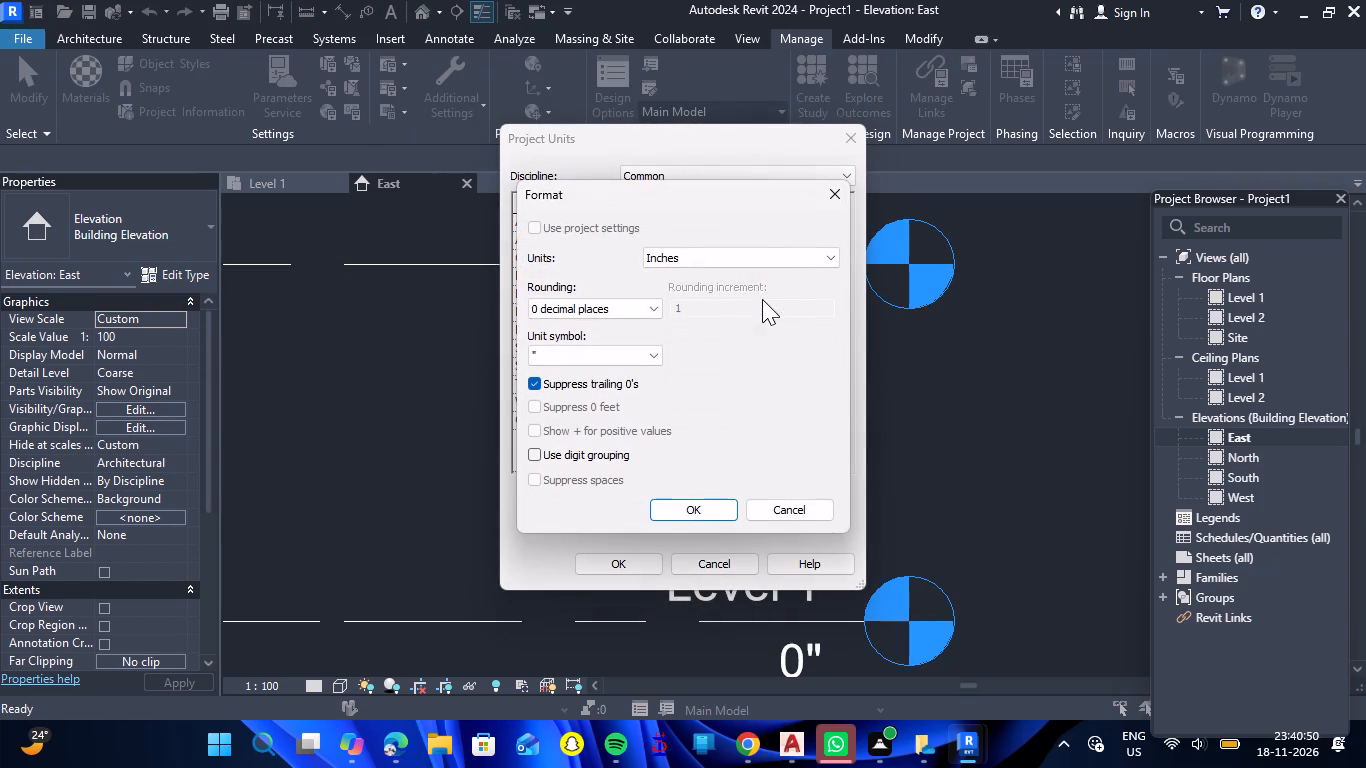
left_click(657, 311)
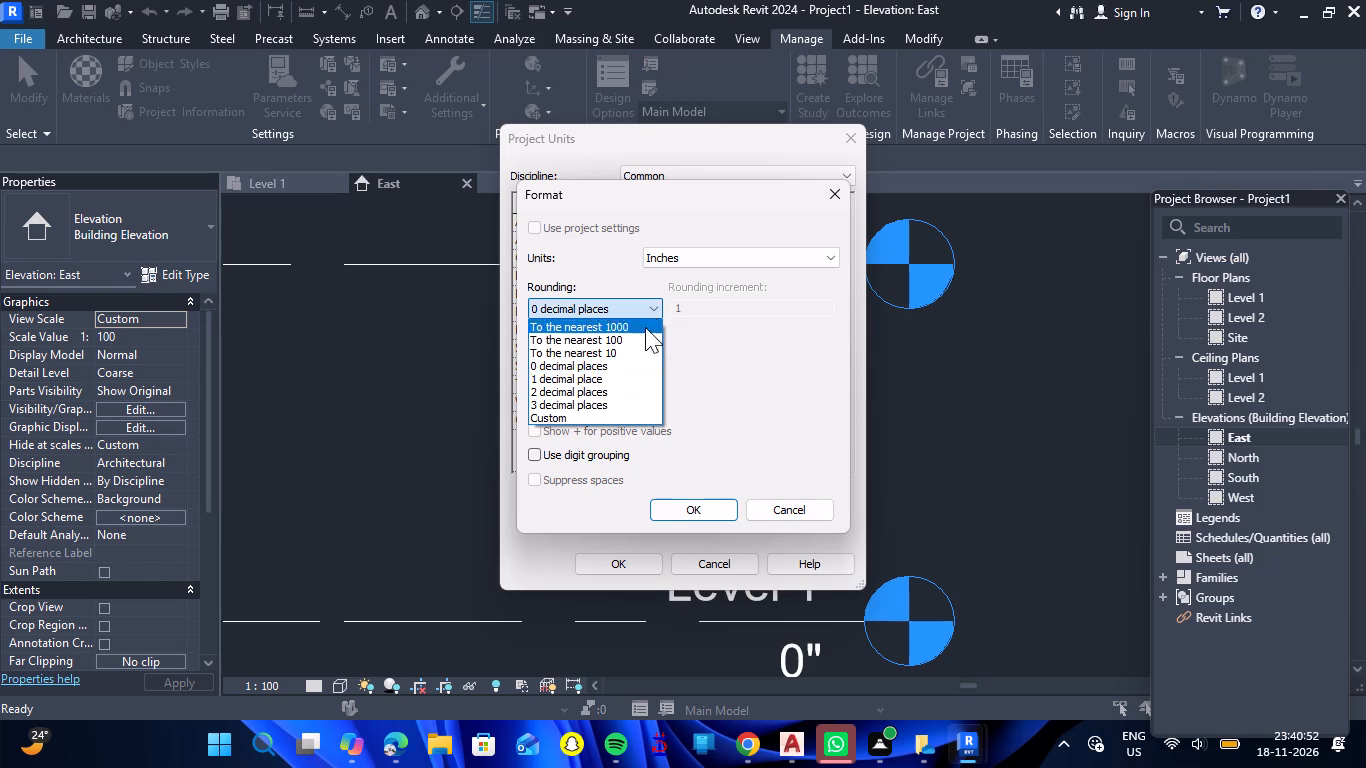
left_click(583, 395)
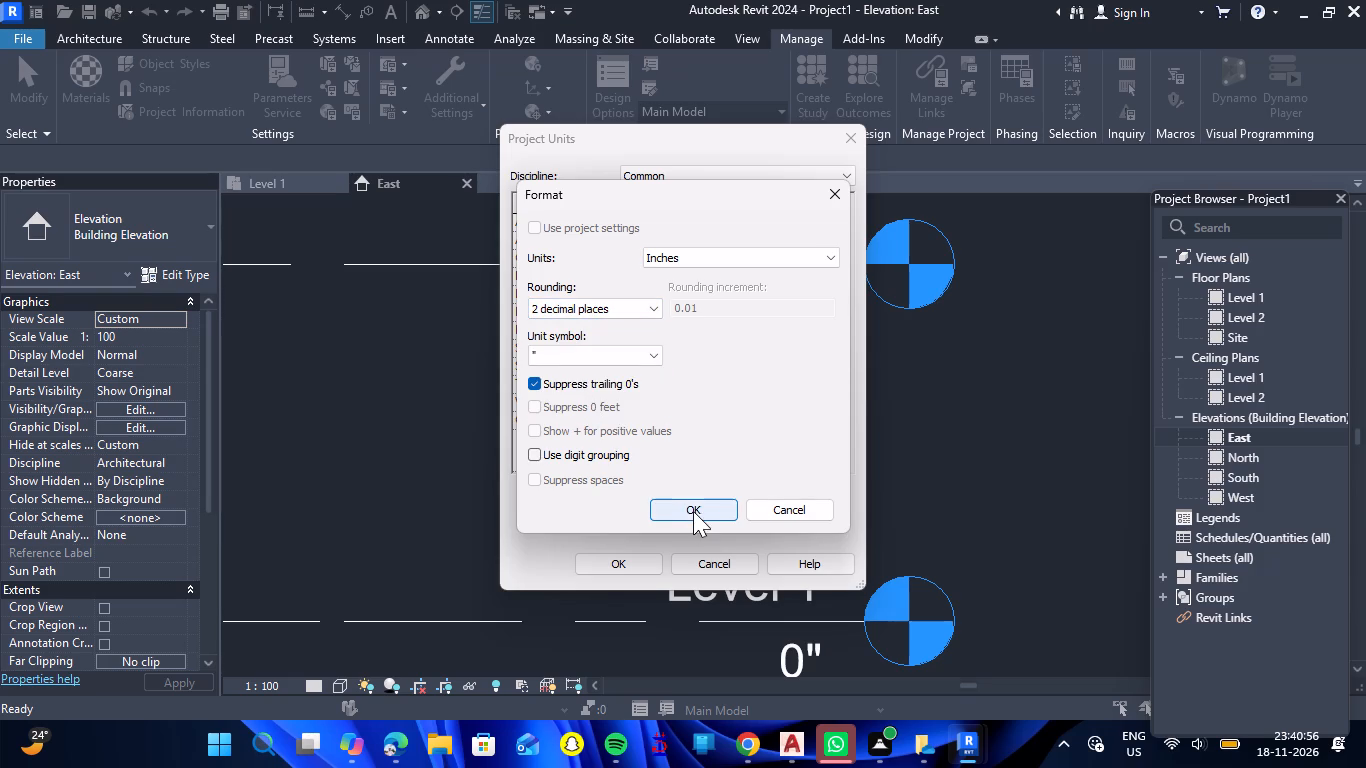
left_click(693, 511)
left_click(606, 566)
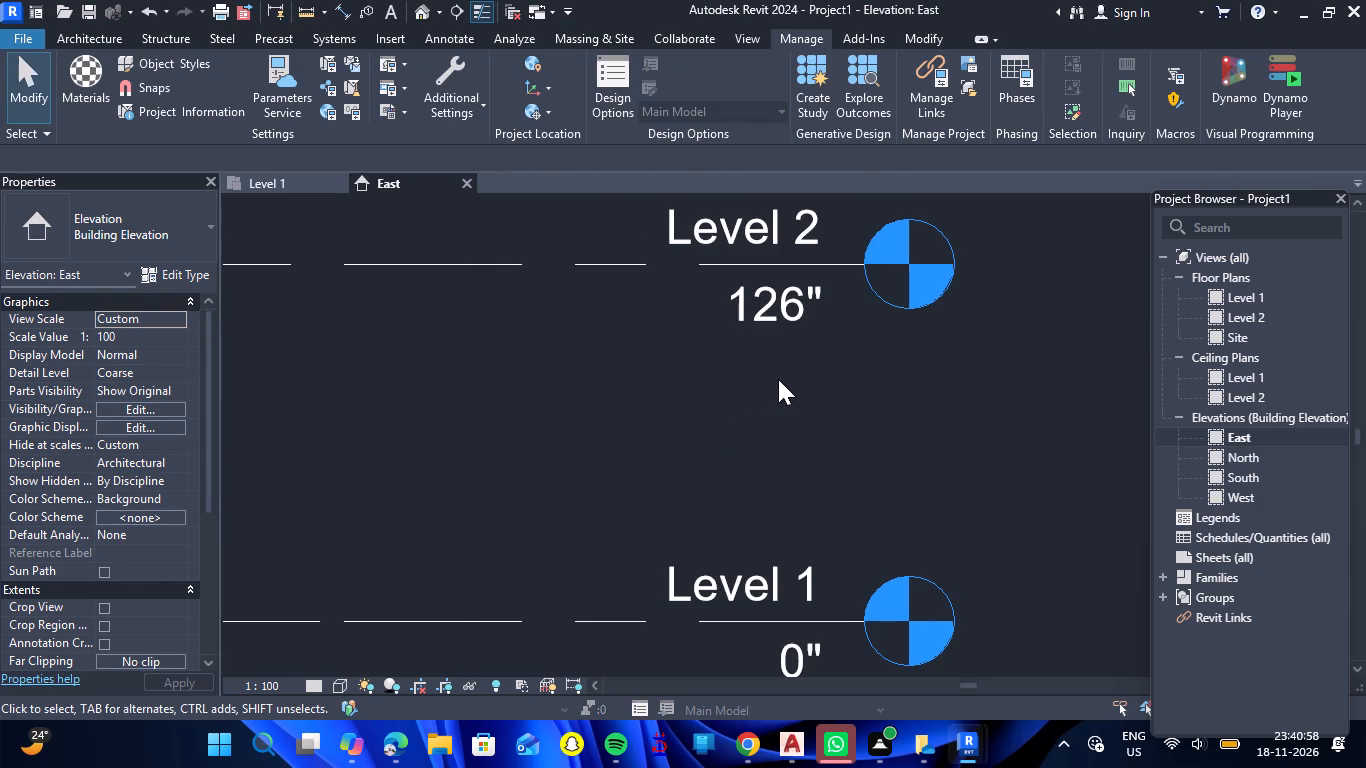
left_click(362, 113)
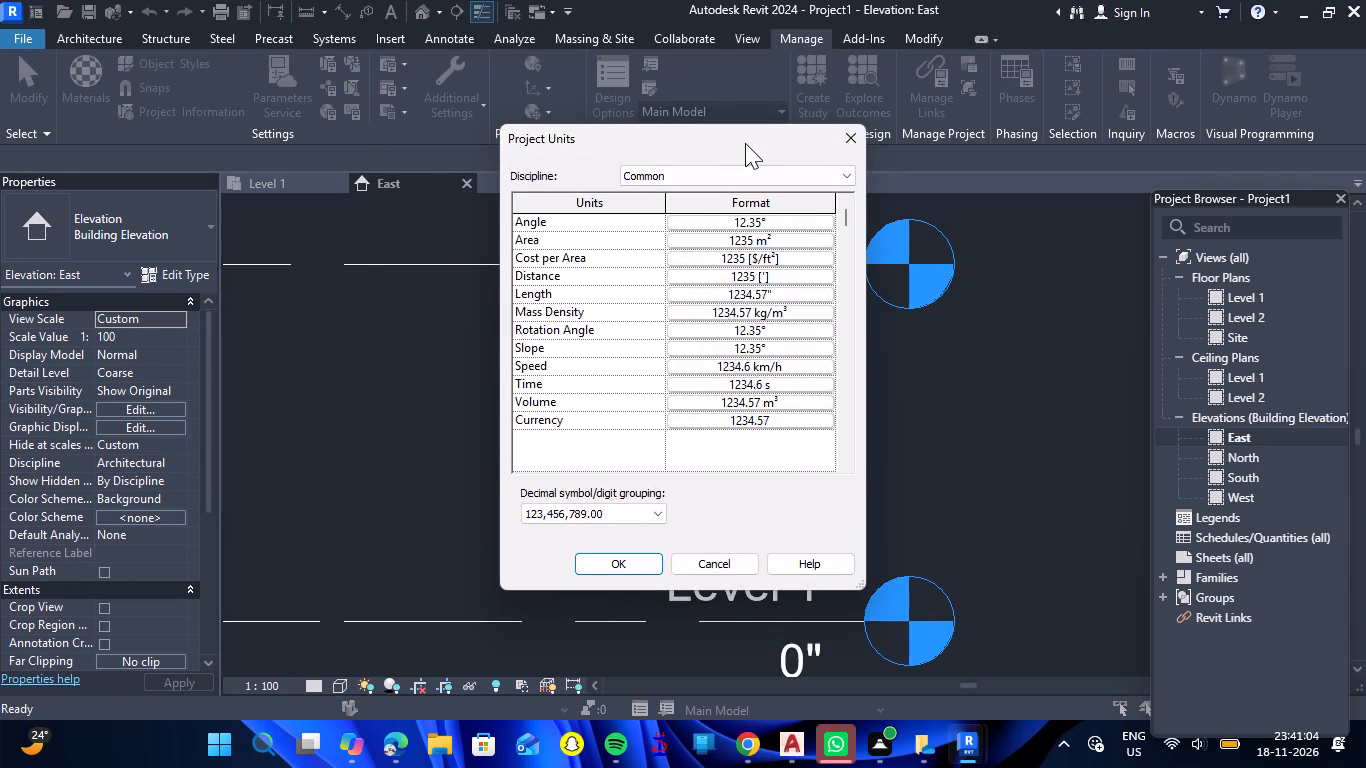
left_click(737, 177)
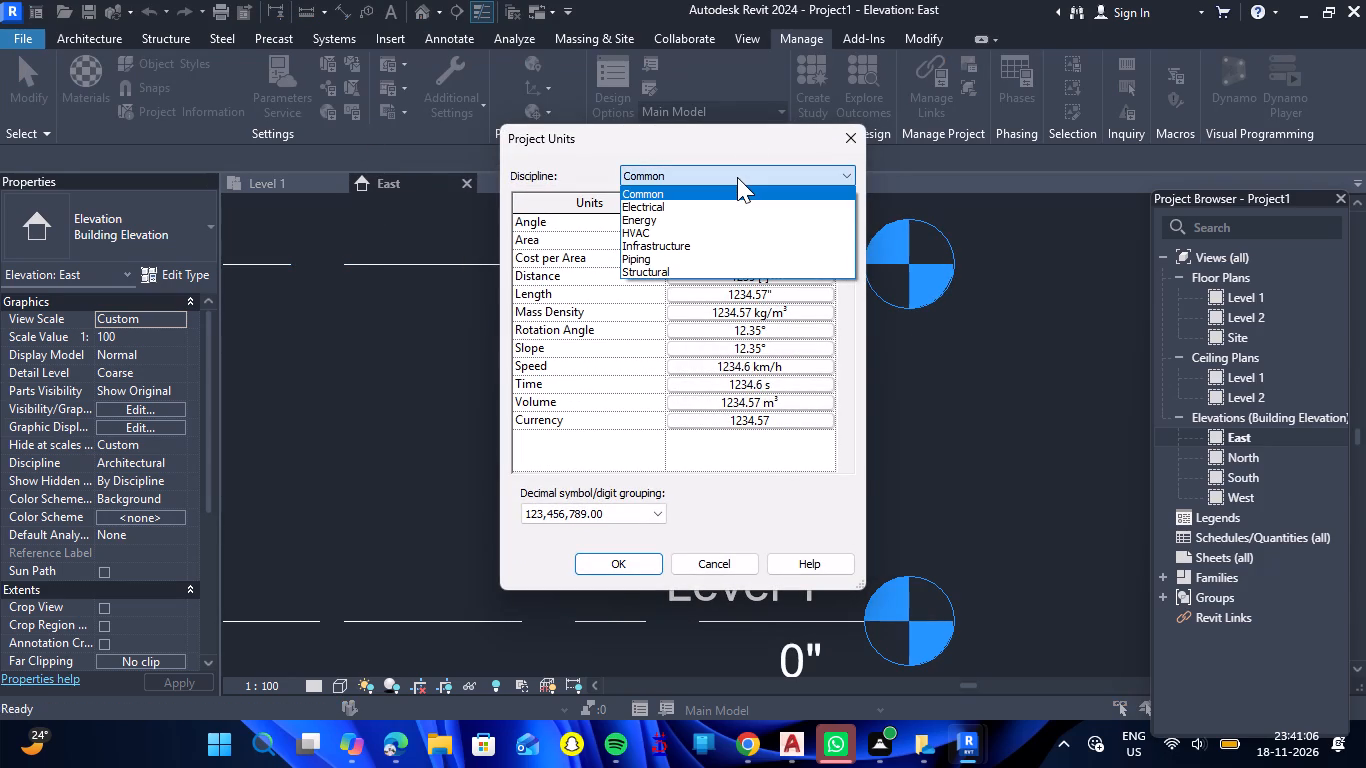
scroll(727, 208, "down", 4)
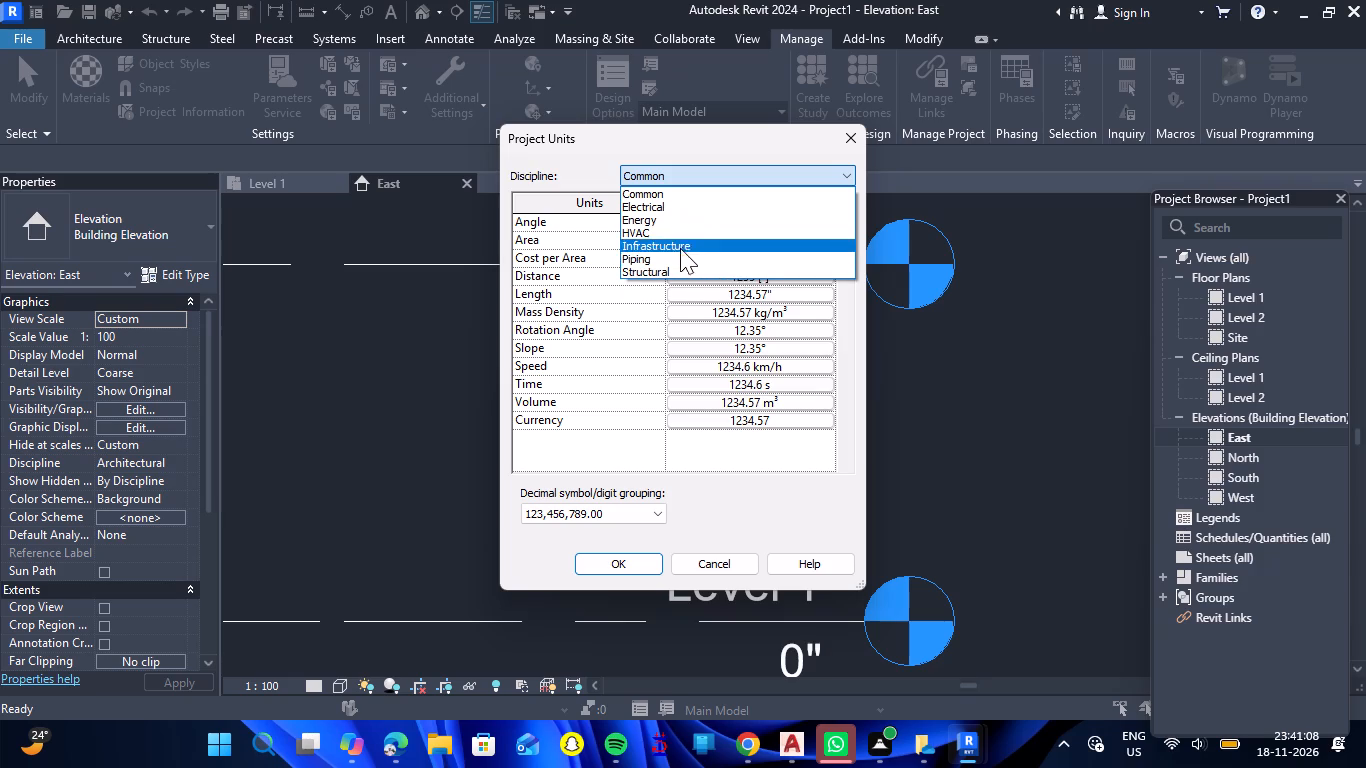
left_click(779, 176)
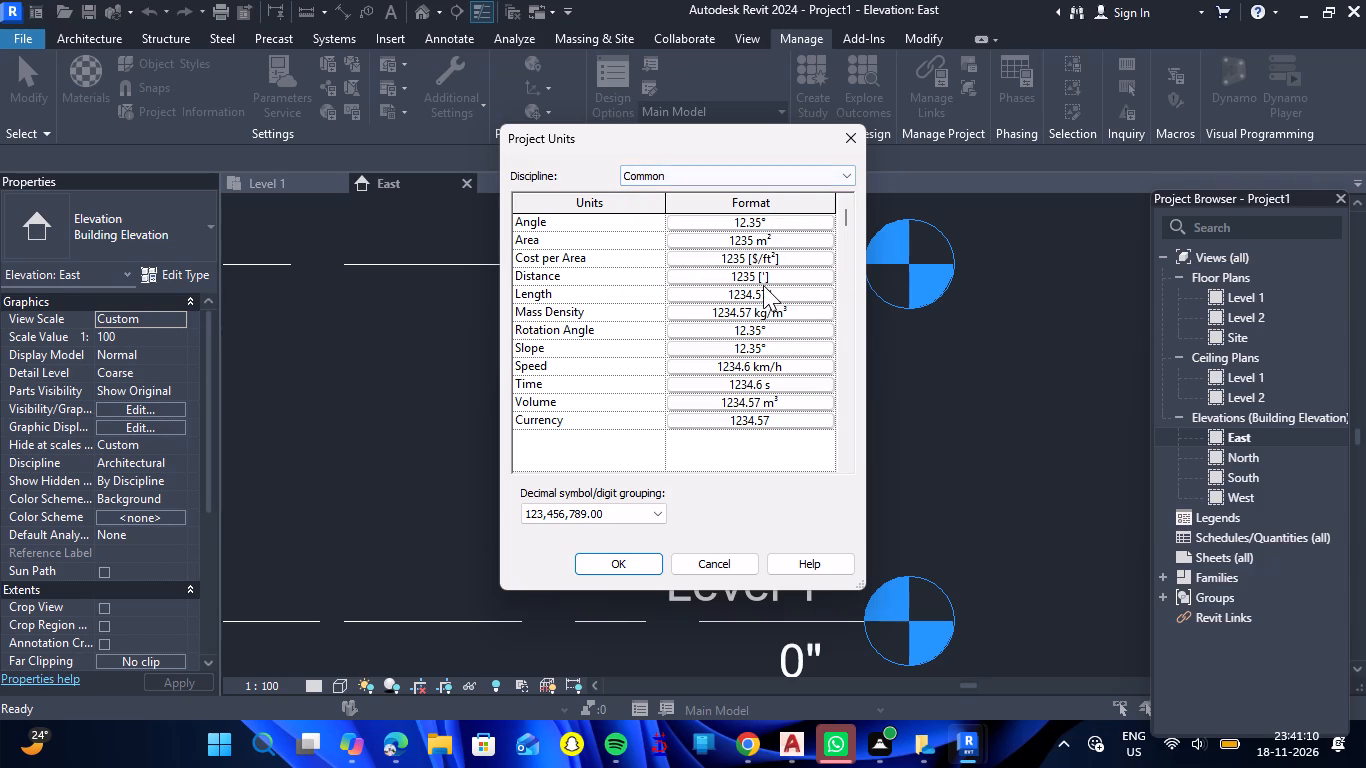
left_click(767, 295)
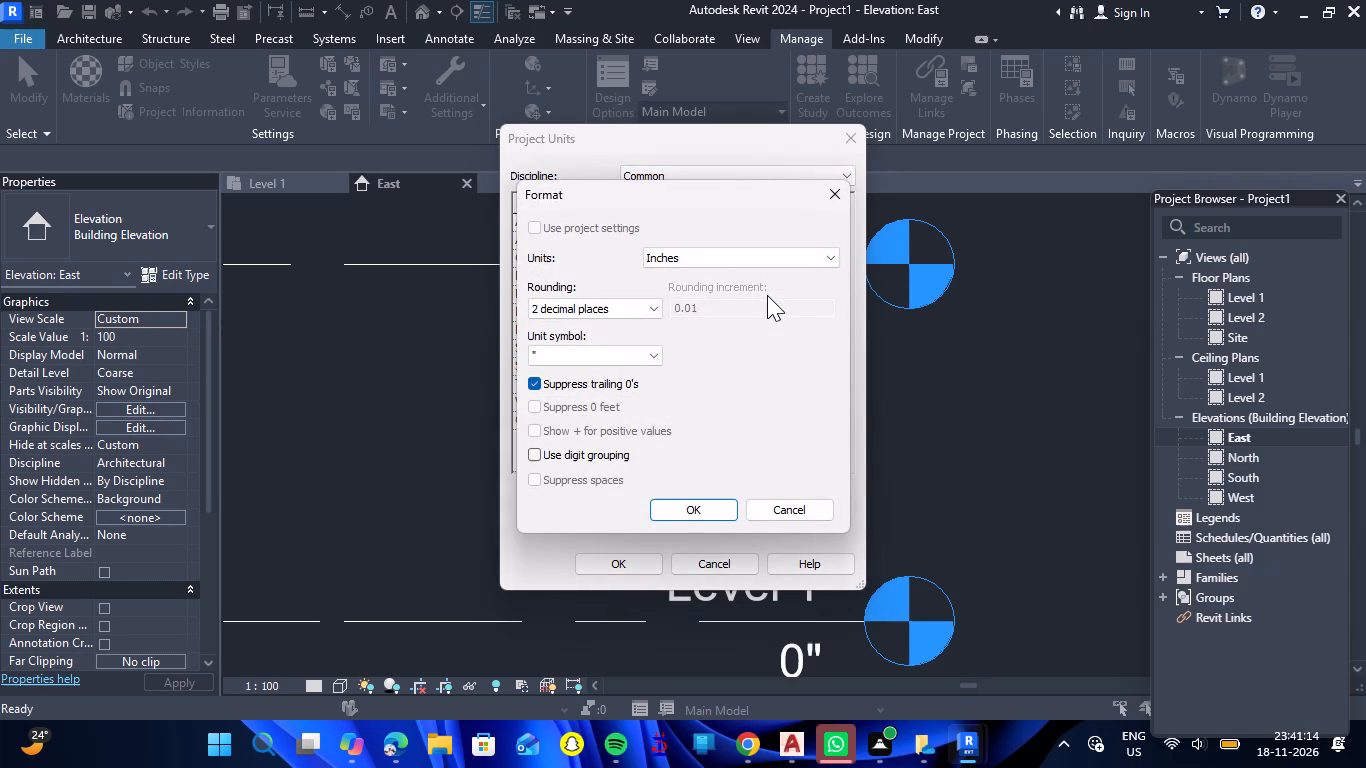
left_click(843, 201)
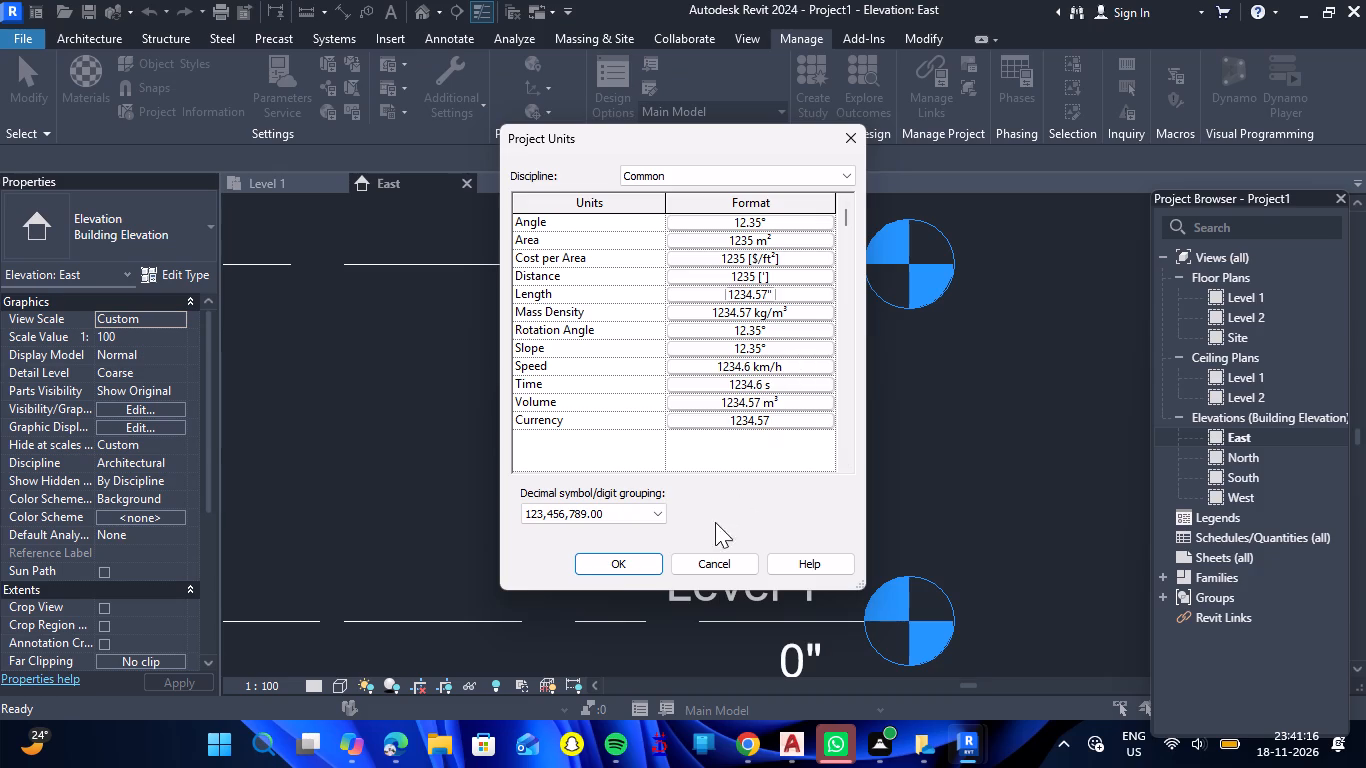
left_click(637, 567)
Re-enter the Level 2 elevation as 10'6" in the East elevation.
double_click(799, 305)
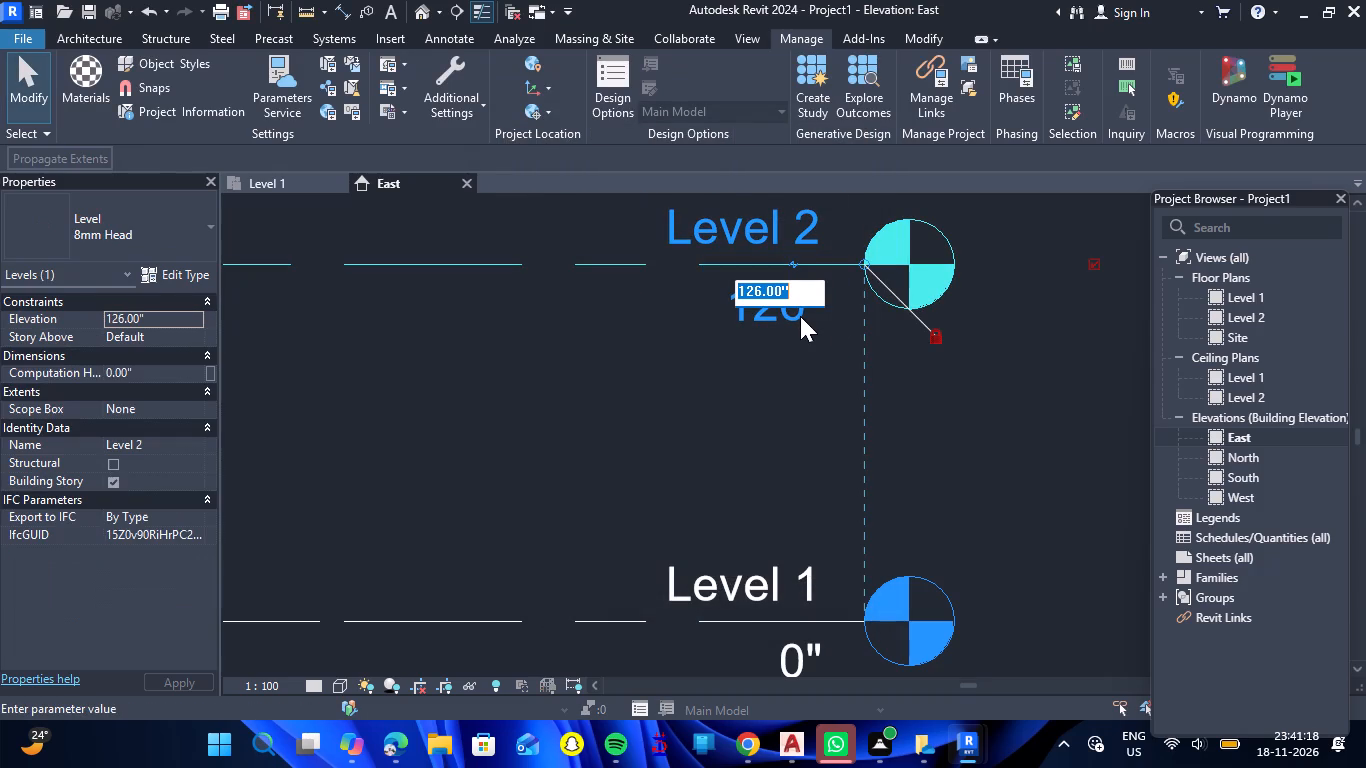
key("BackSpace")
type("10'6")
key("shift+quotedbl")
key("Return")
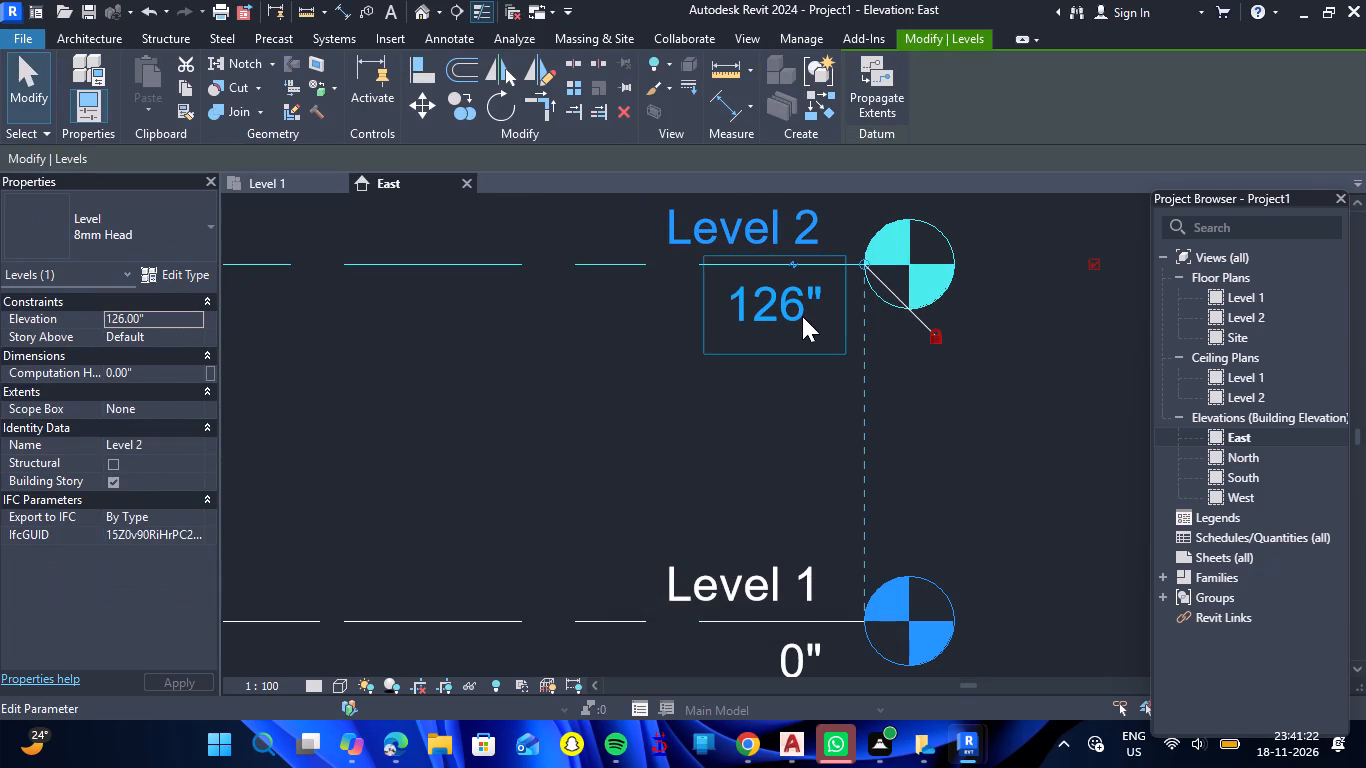
Change the project length format to Feet and fractional inches and apply the project units.
scroll(801, 372, "down", 2)
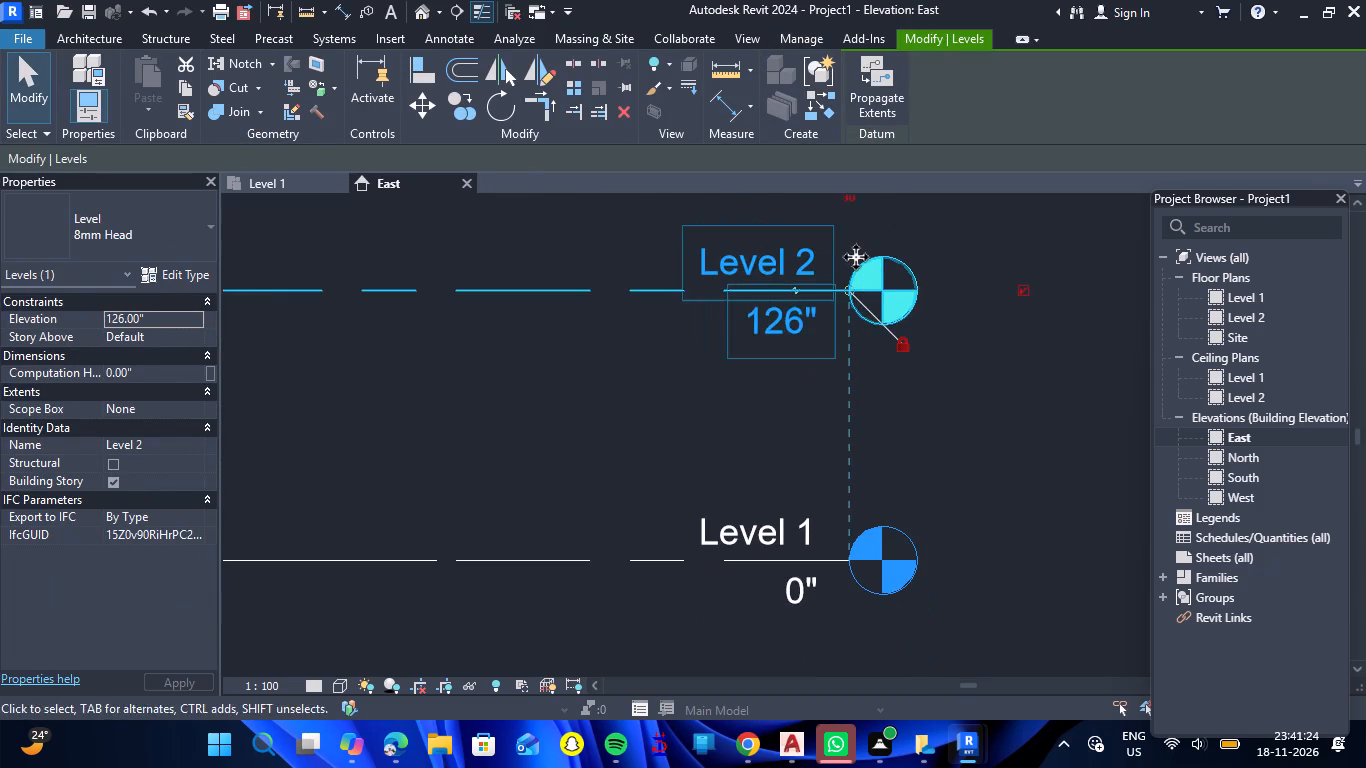
scroll(856, 257, "up", 2)
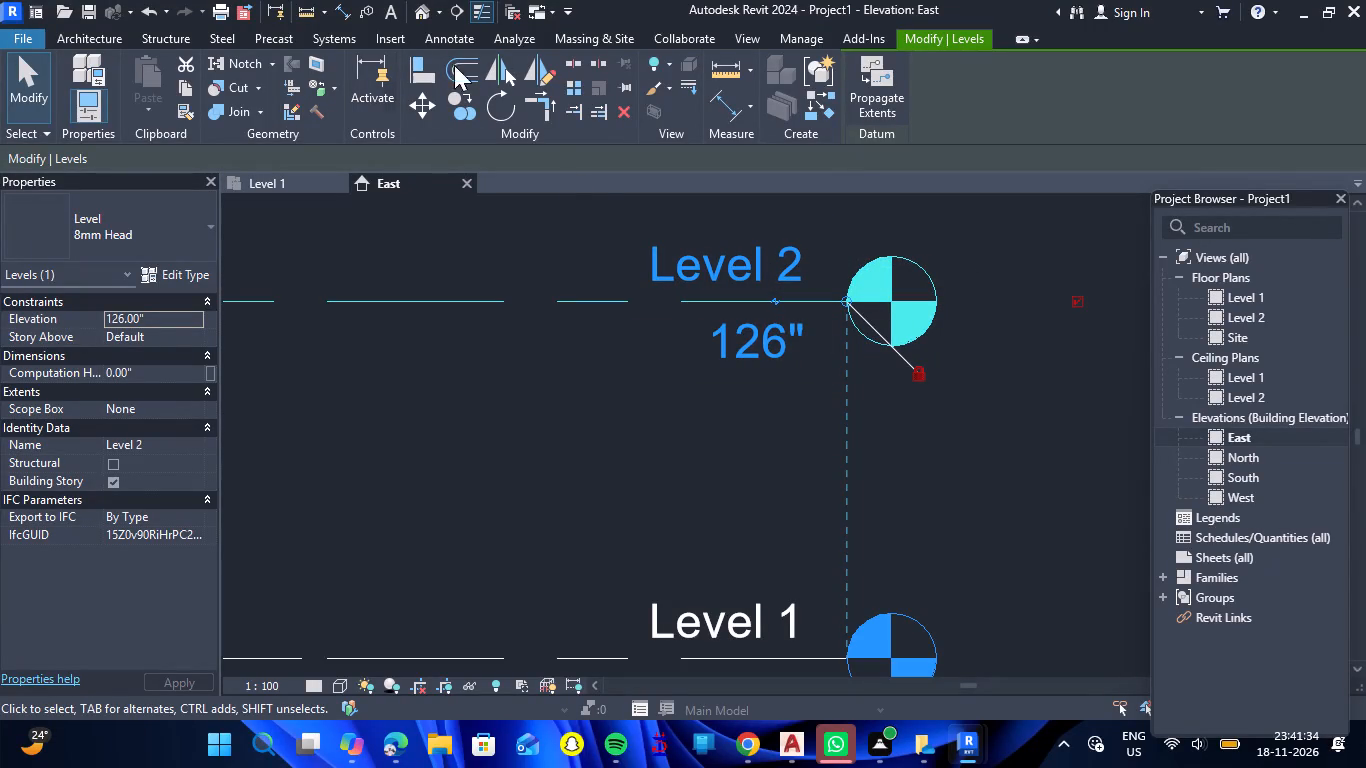
left_click(797, 41)
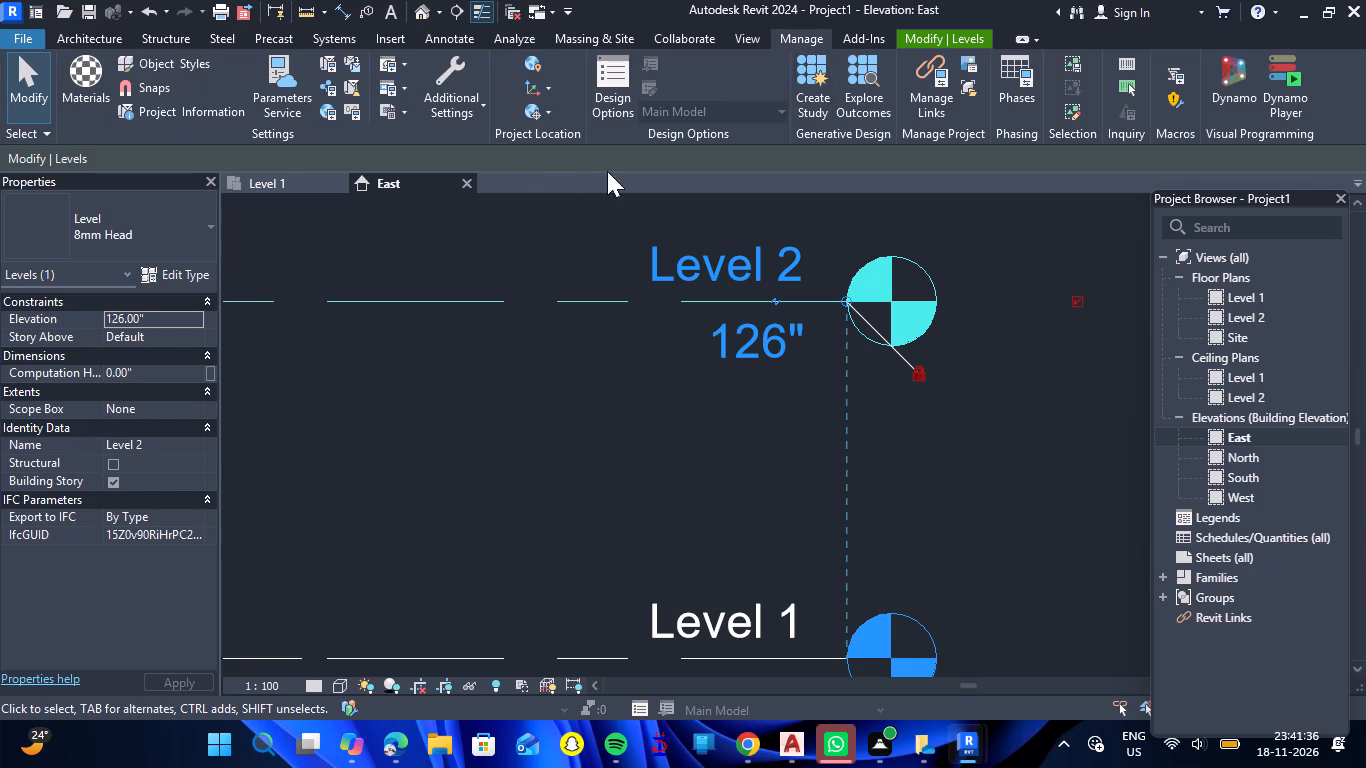
left_click(356, 114)
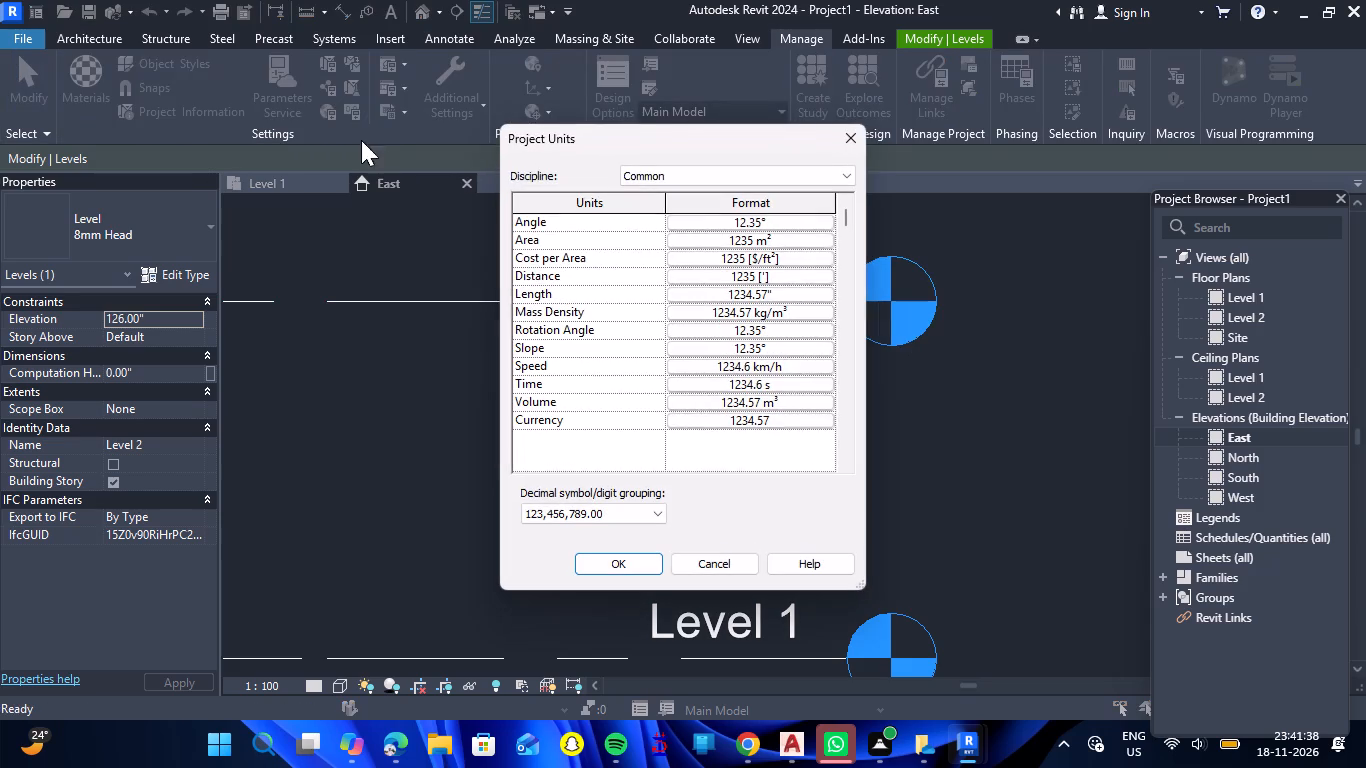
left_click(762, 295)
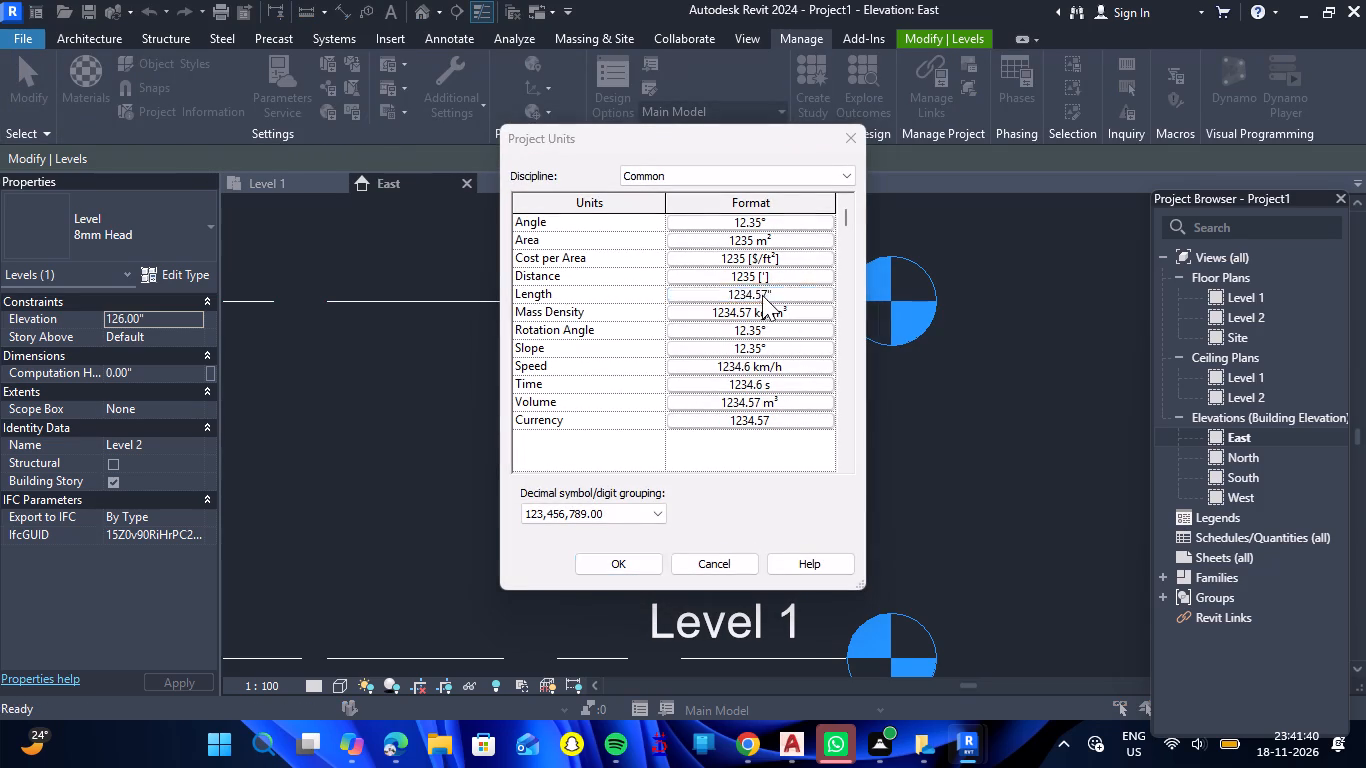
left_click(656, 363)
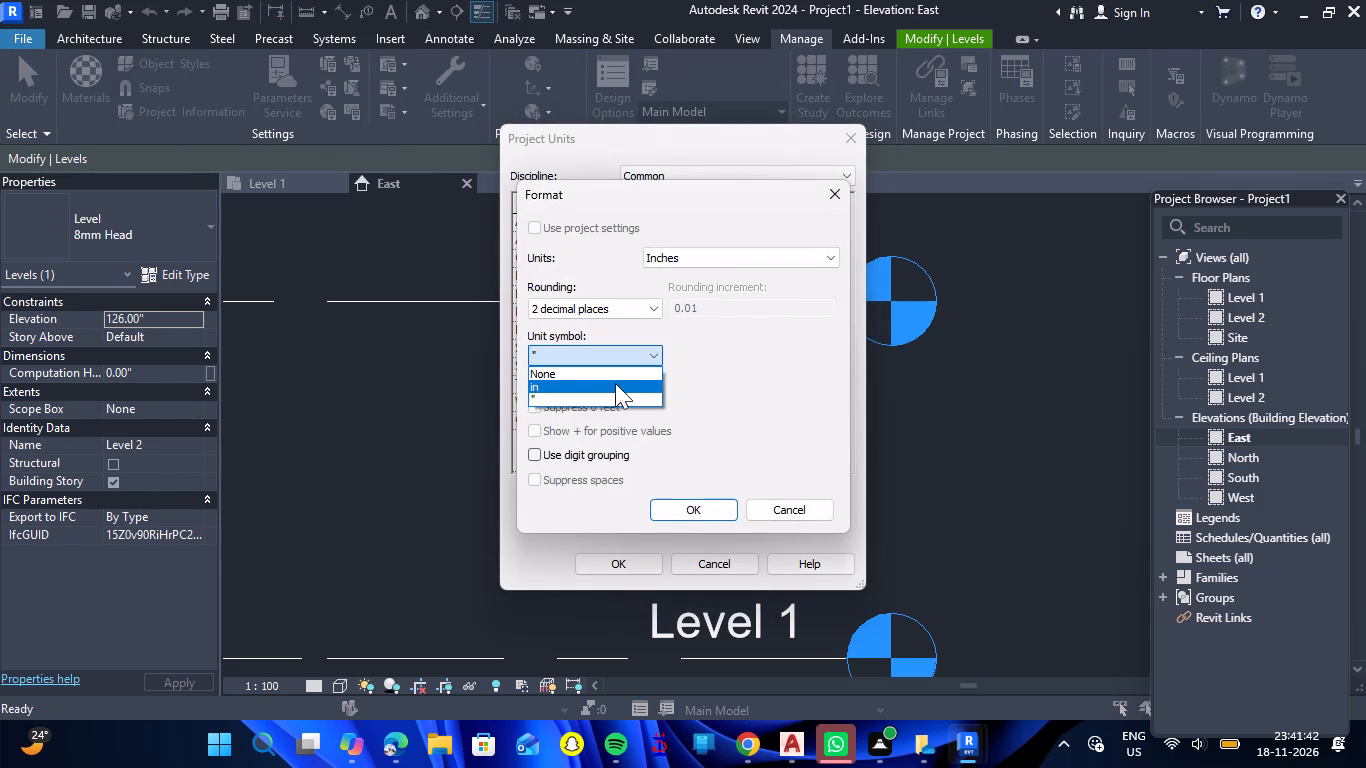
left_click(725, 261)
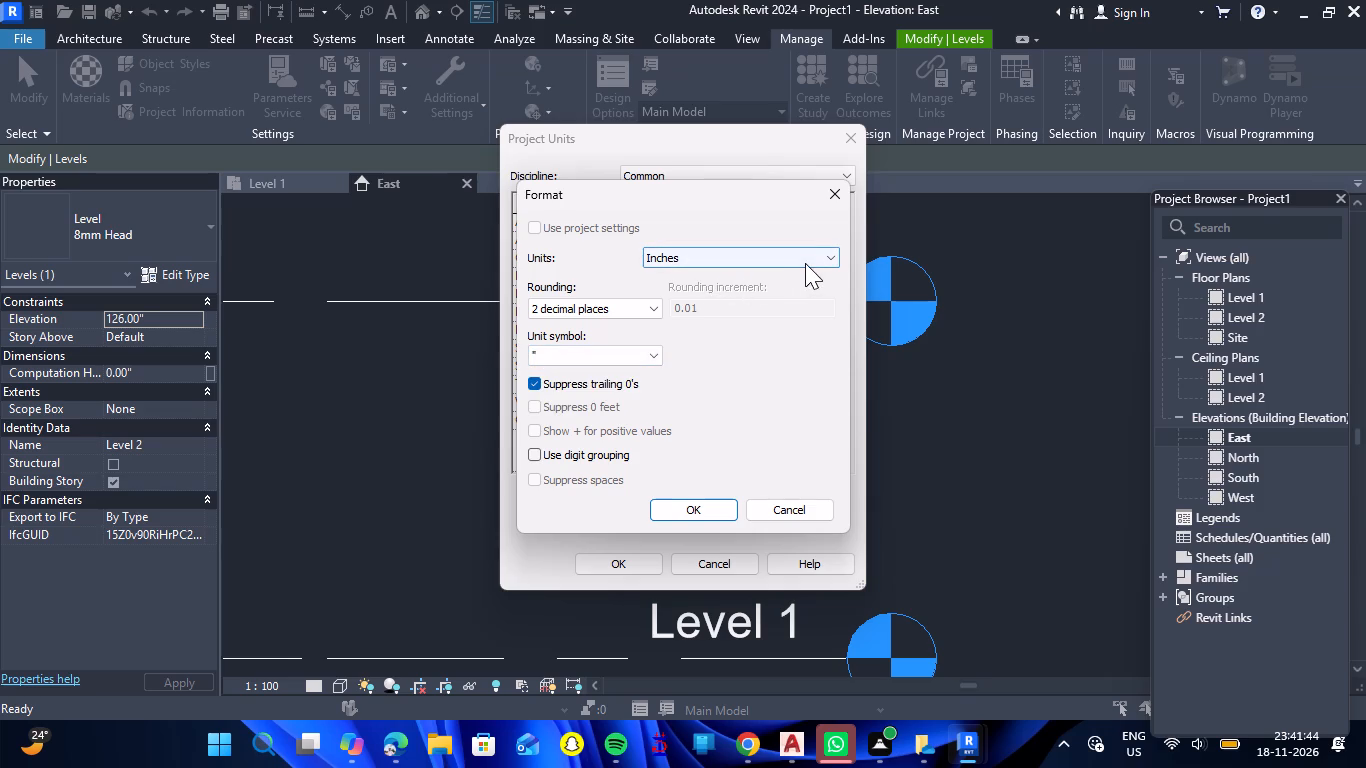
left_click(805, 263)
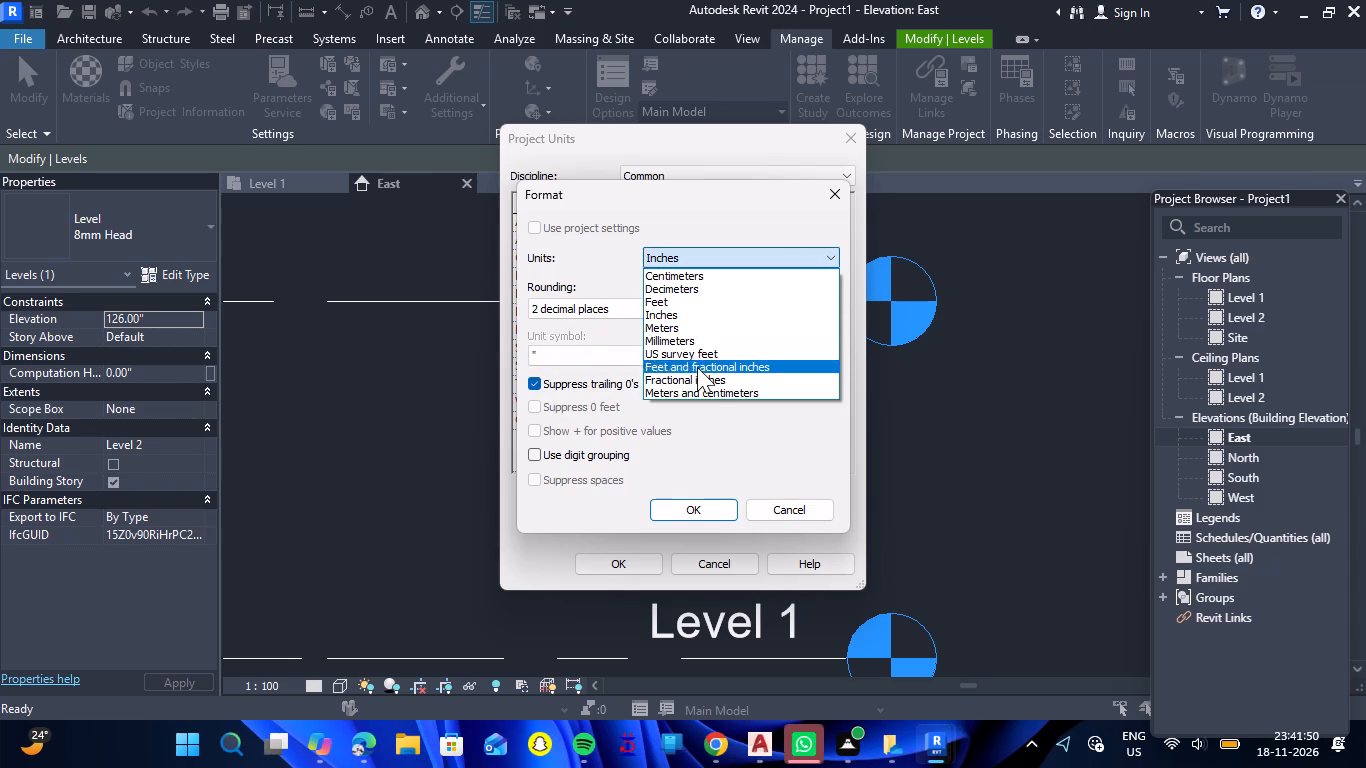
left_click(734, 372)
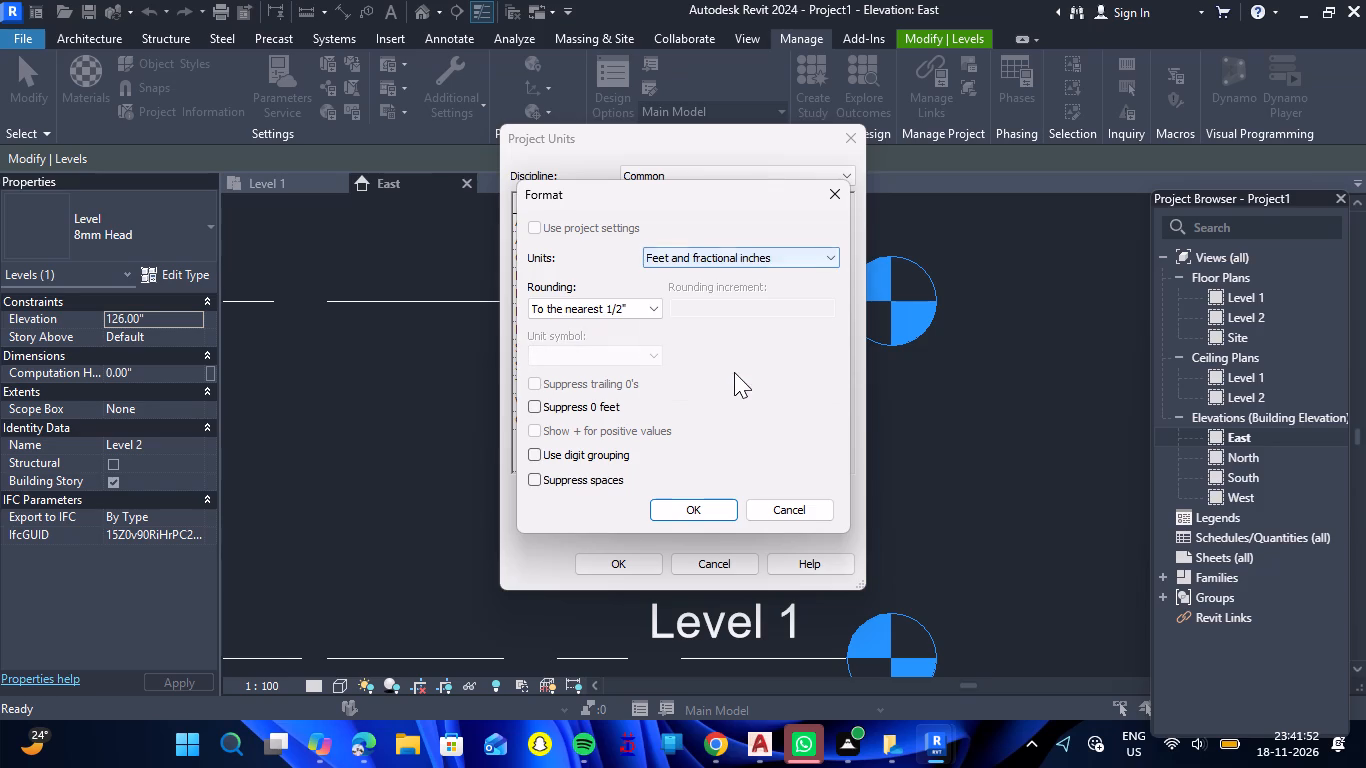
left_click(687, 505)
left_click(636, 557)
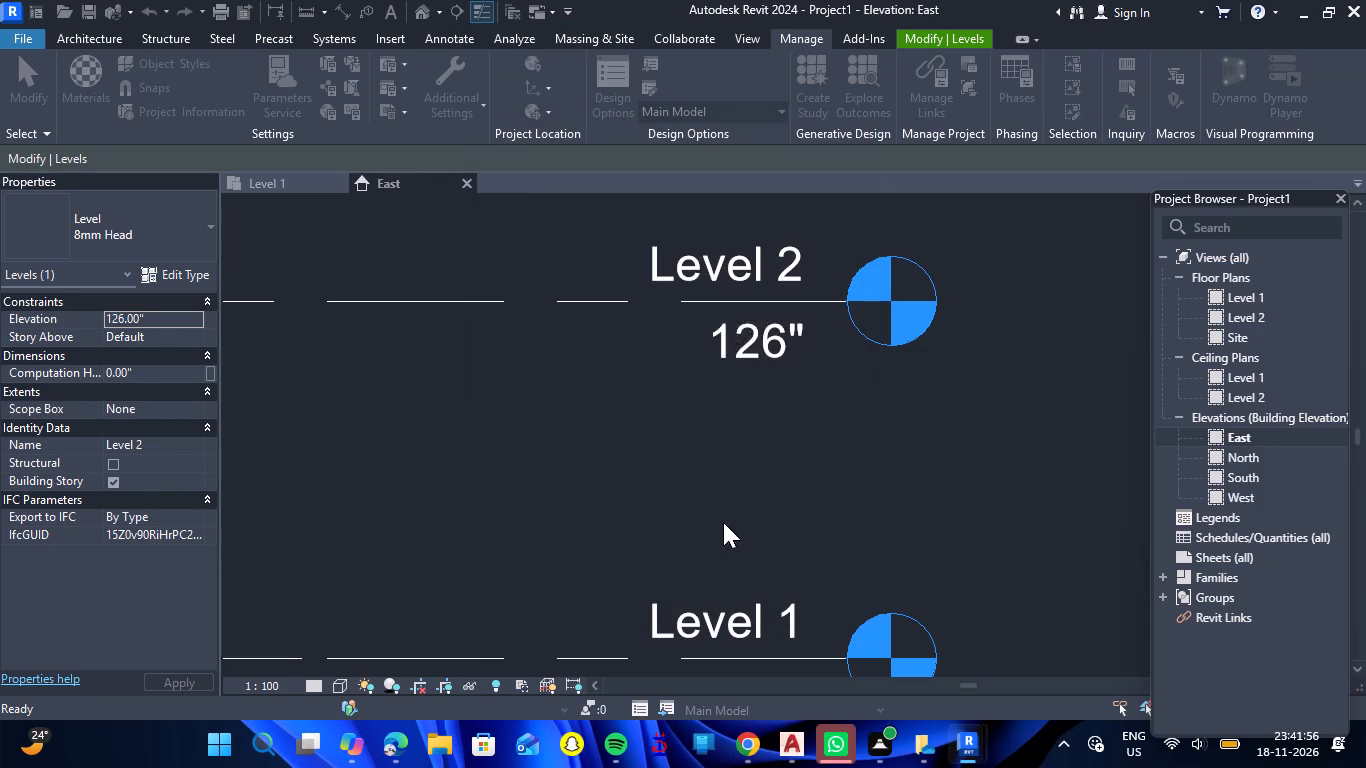
Add three levels above Level 2 in the East elevation by picking level lines, each offset 10'6" from the one below.
scroll(754, 497, "down", 4)
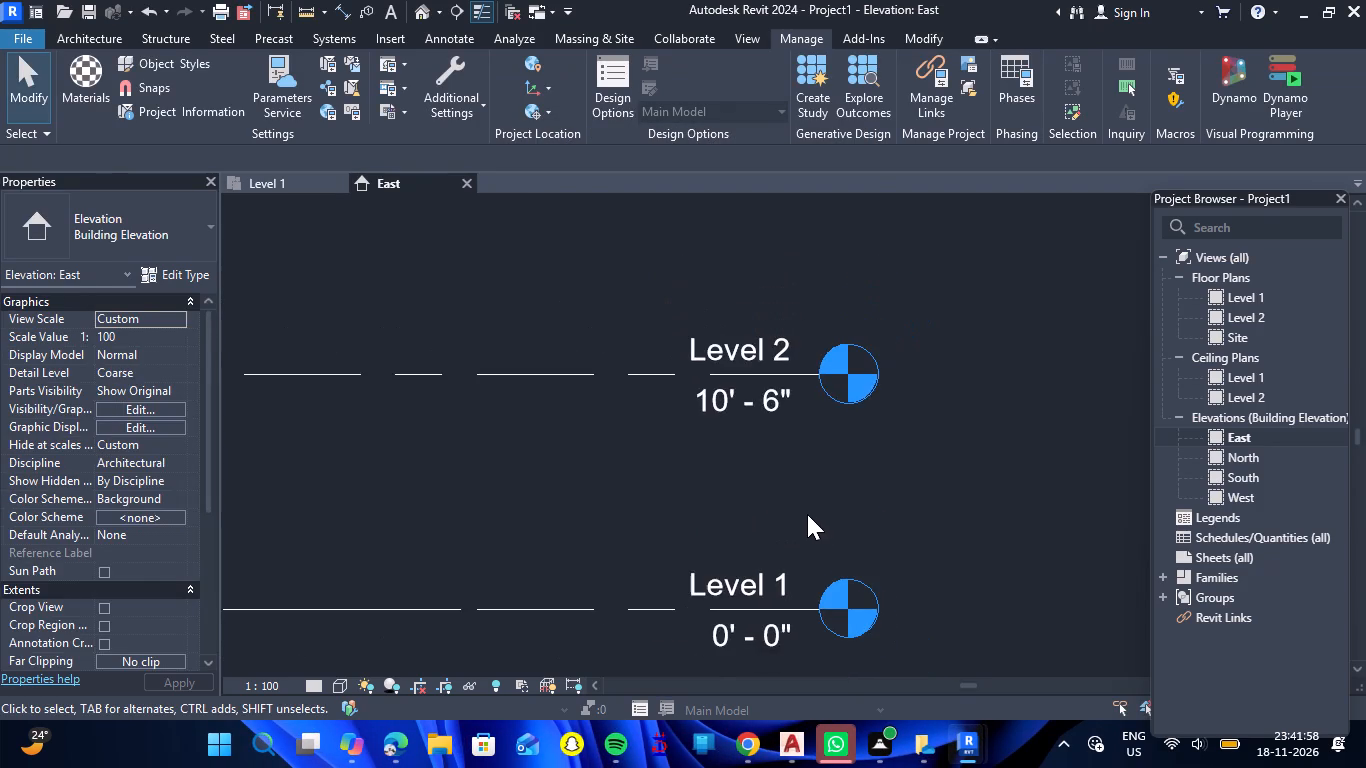
scroll(803, 516, "down", 4)
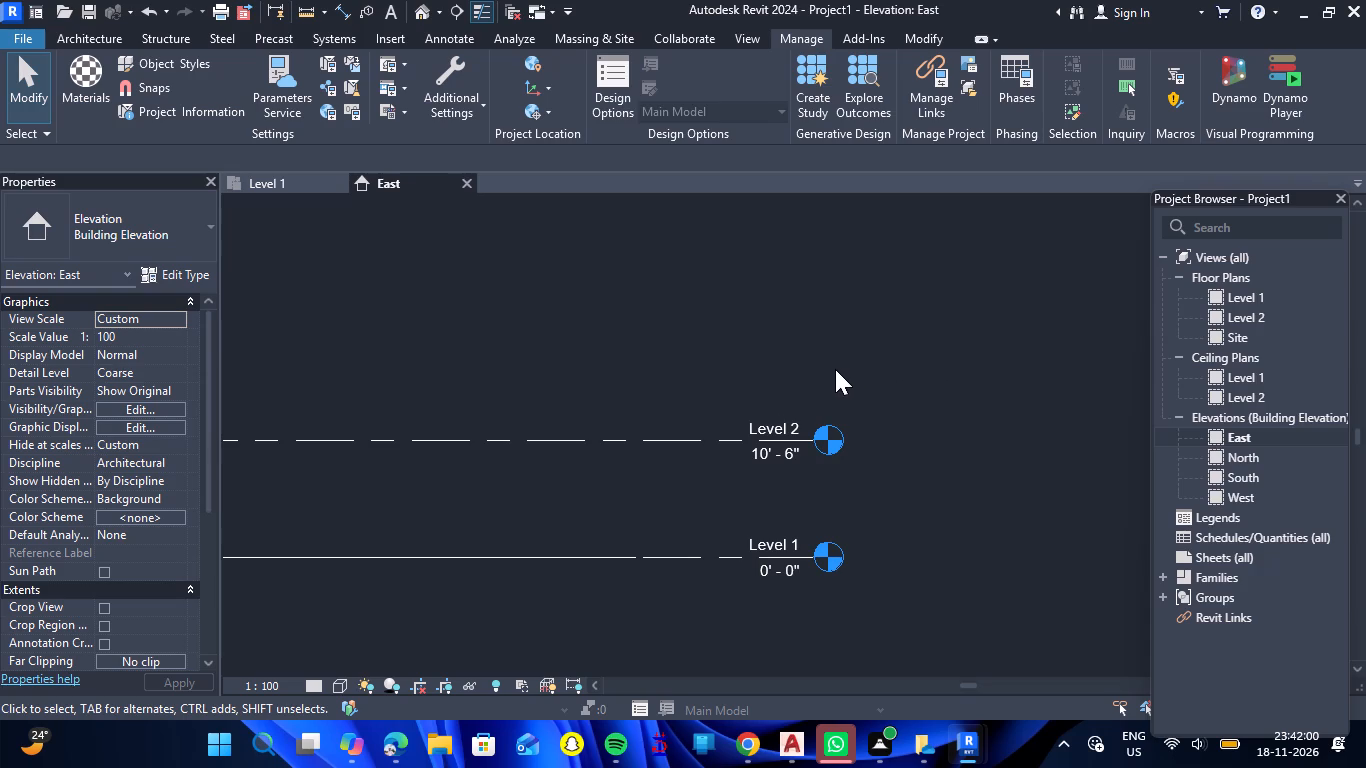
key("Escape")
left_click(96, 38)
scroll(670, 413, "down", 2)
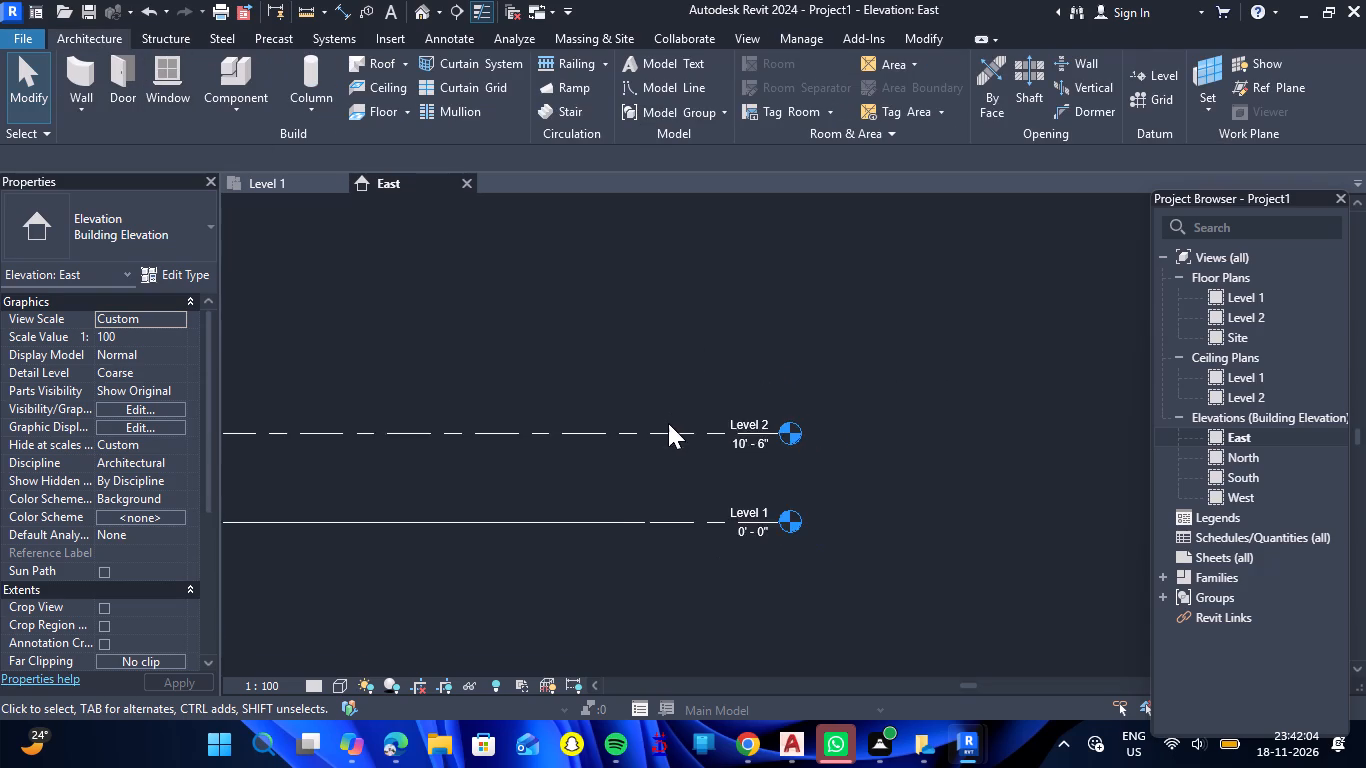
scroll(668, 423, "down", 1)
scroll(711, 442, "up", 1)
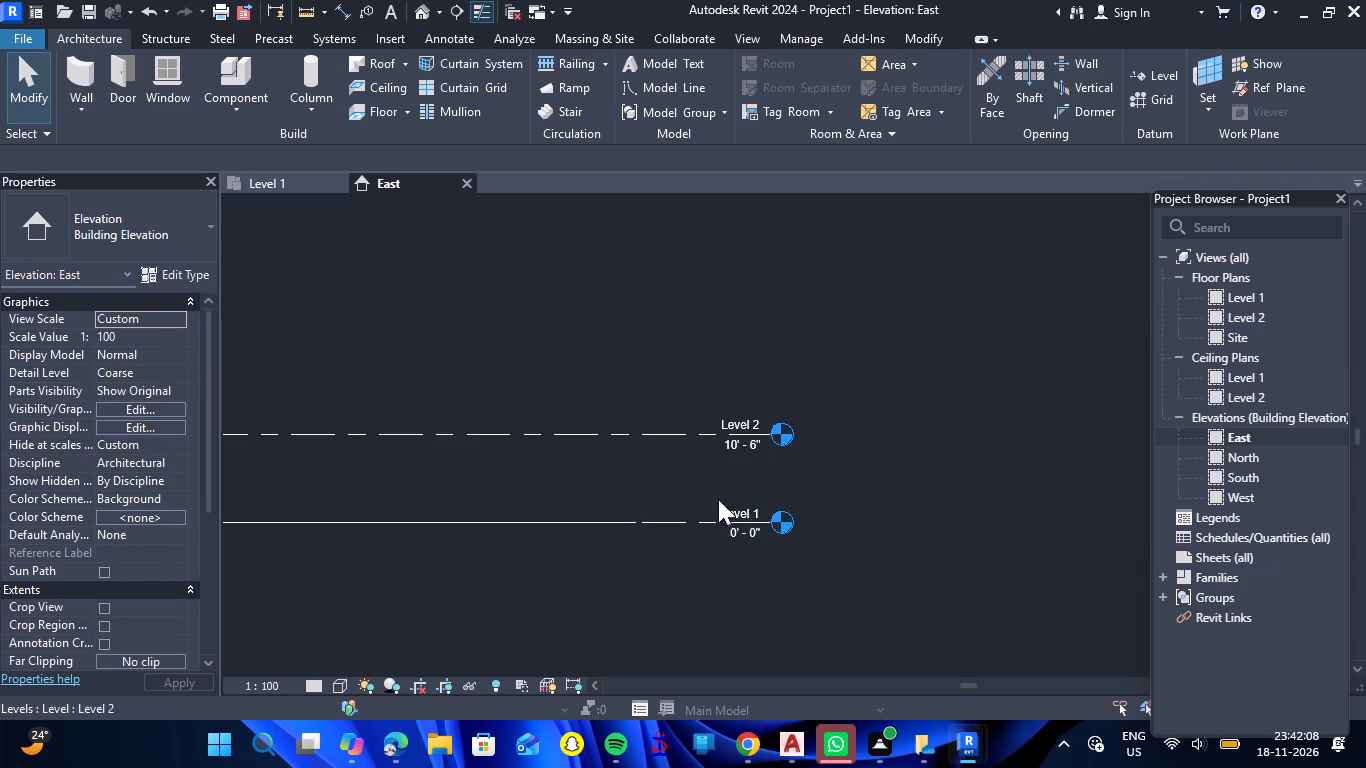
scroll(776, 337, "down", 3)
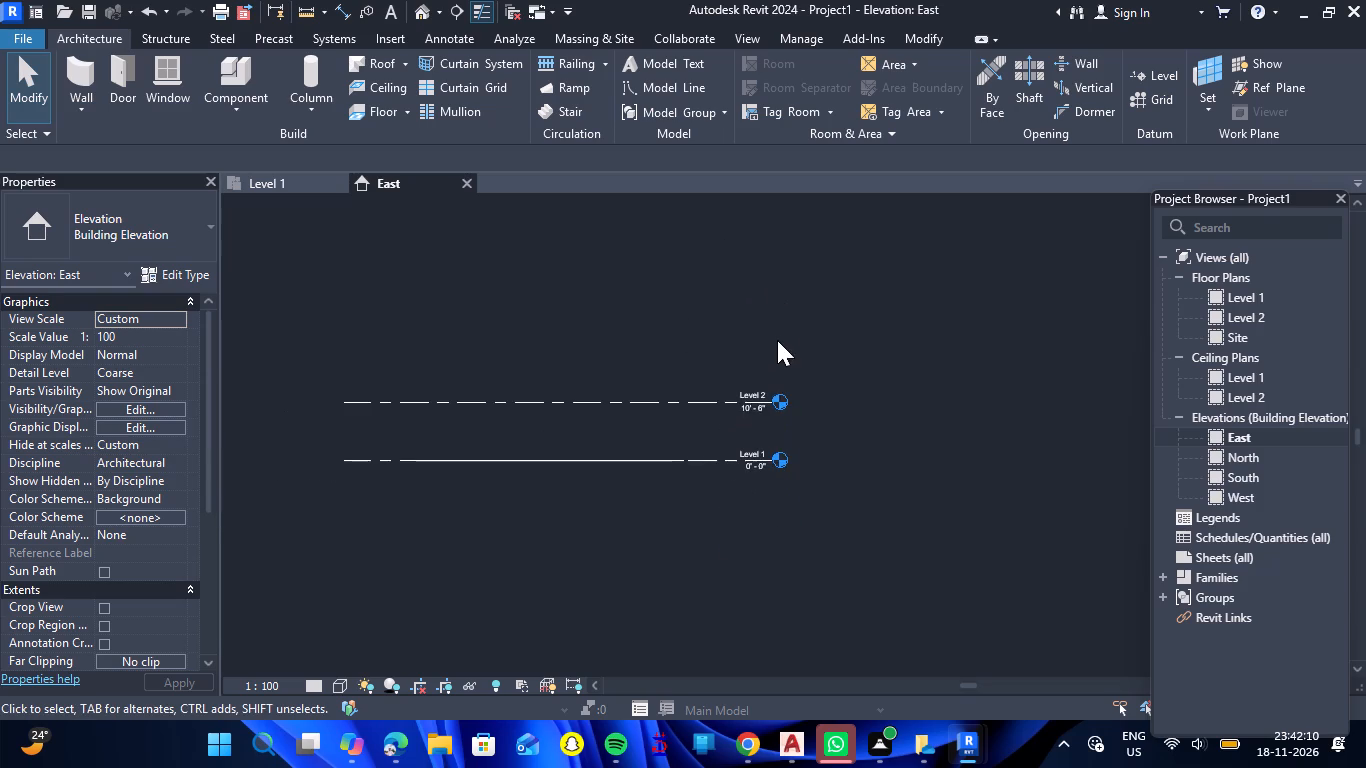
scroll(762, 282, "up", 2)
left_click(1139, 80)
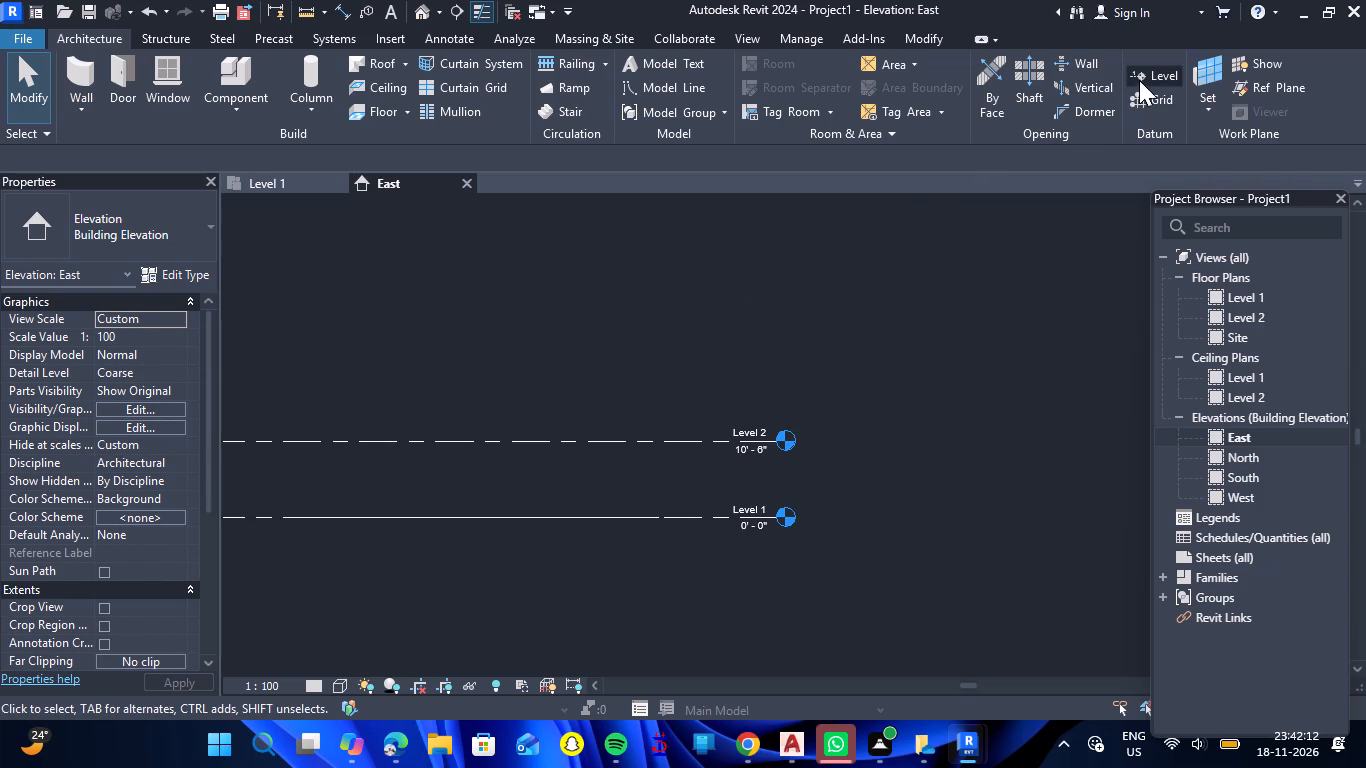
left_click(887, 71)
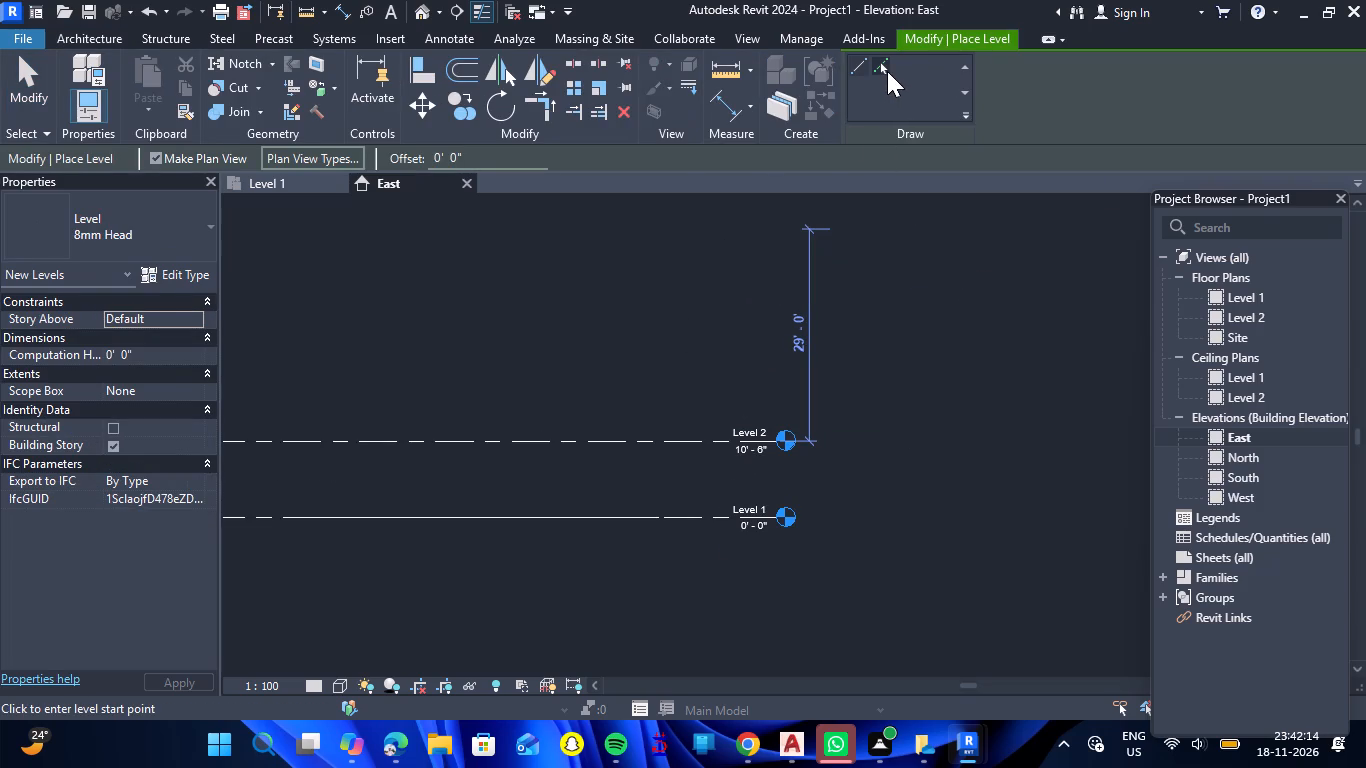
left_click(504, 159)
left_click_drag(502, 159, 411, 156)
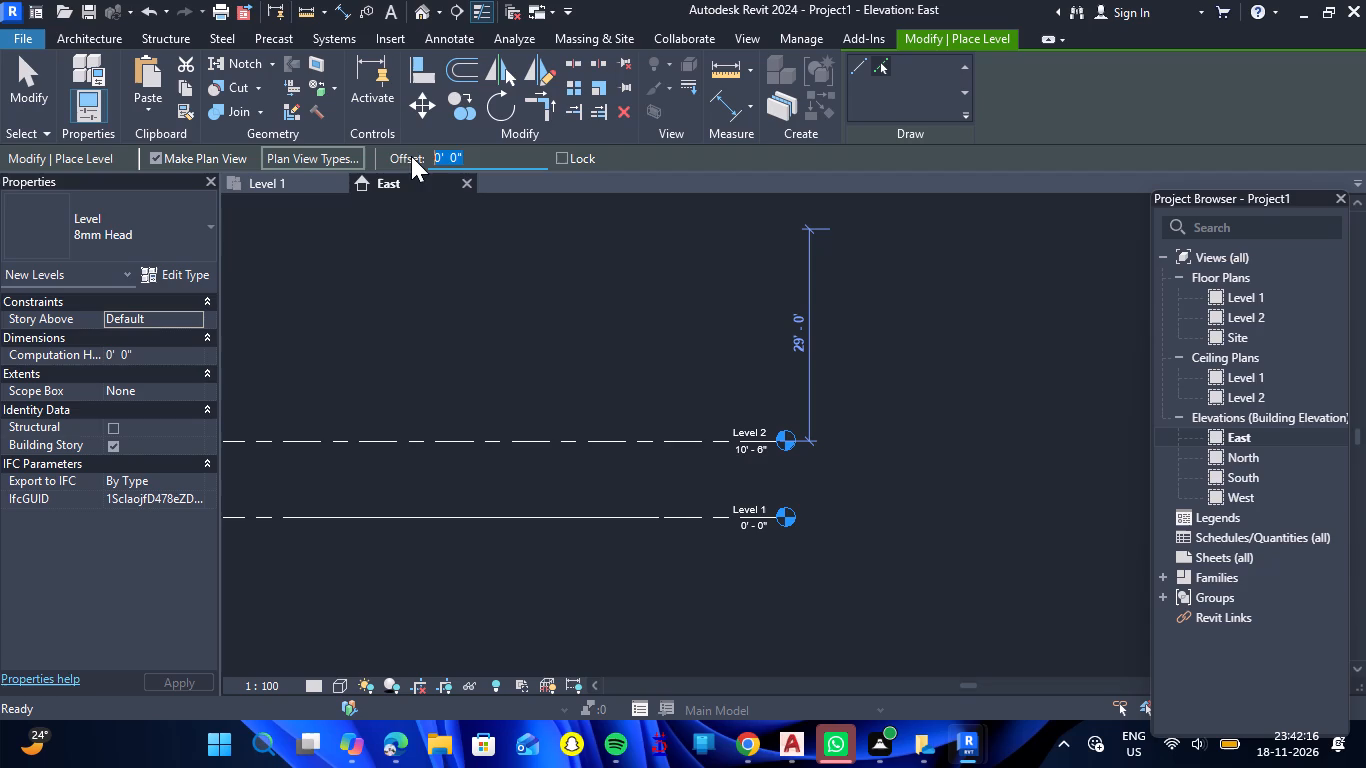
type("10'6\"")
key("Return")
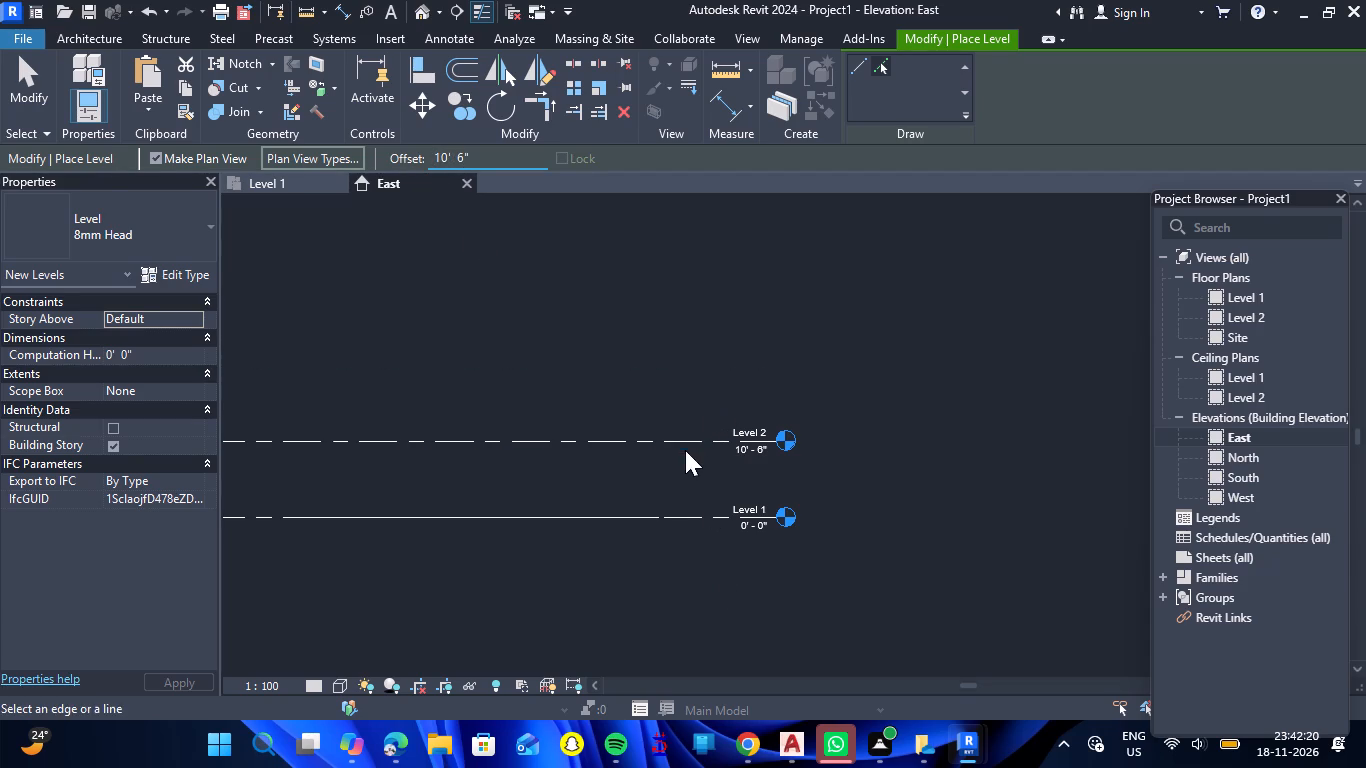
left_click(687, 435)
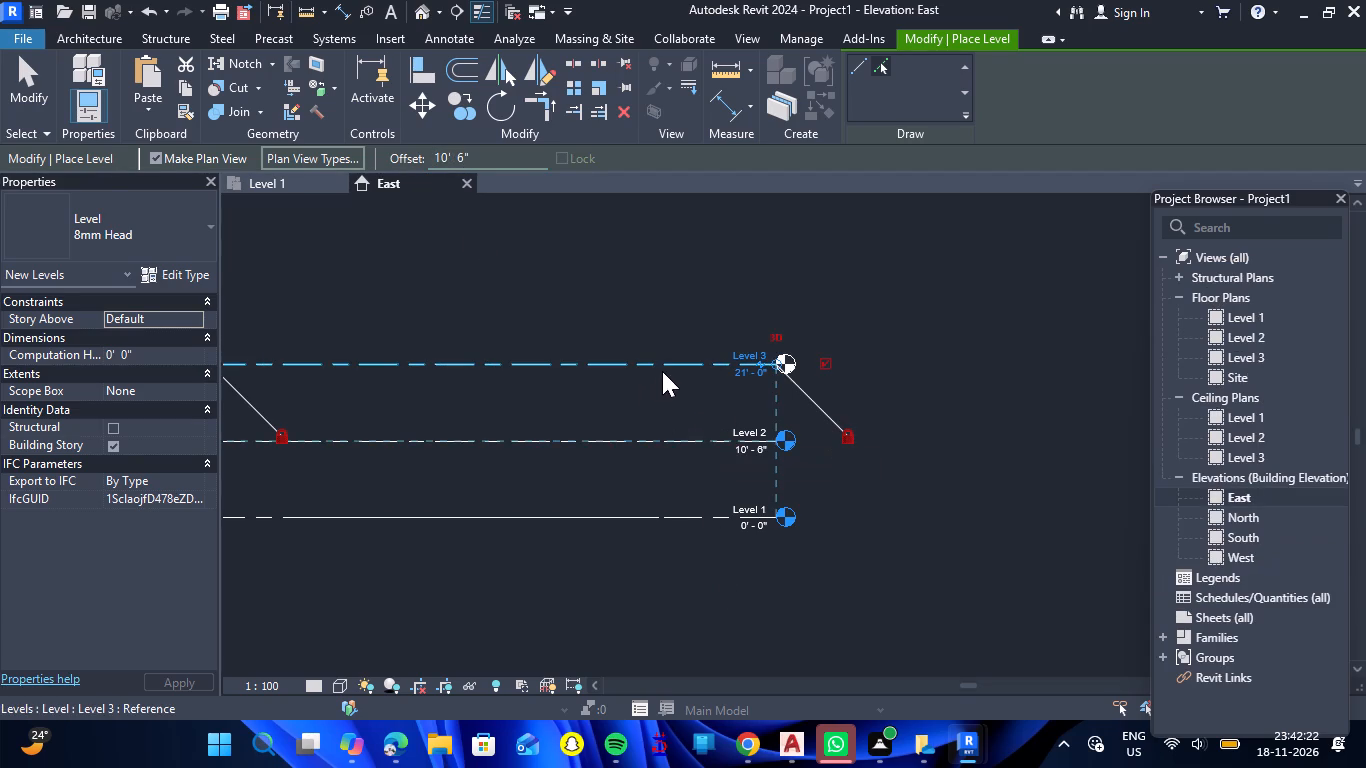
left_click(672, 357)
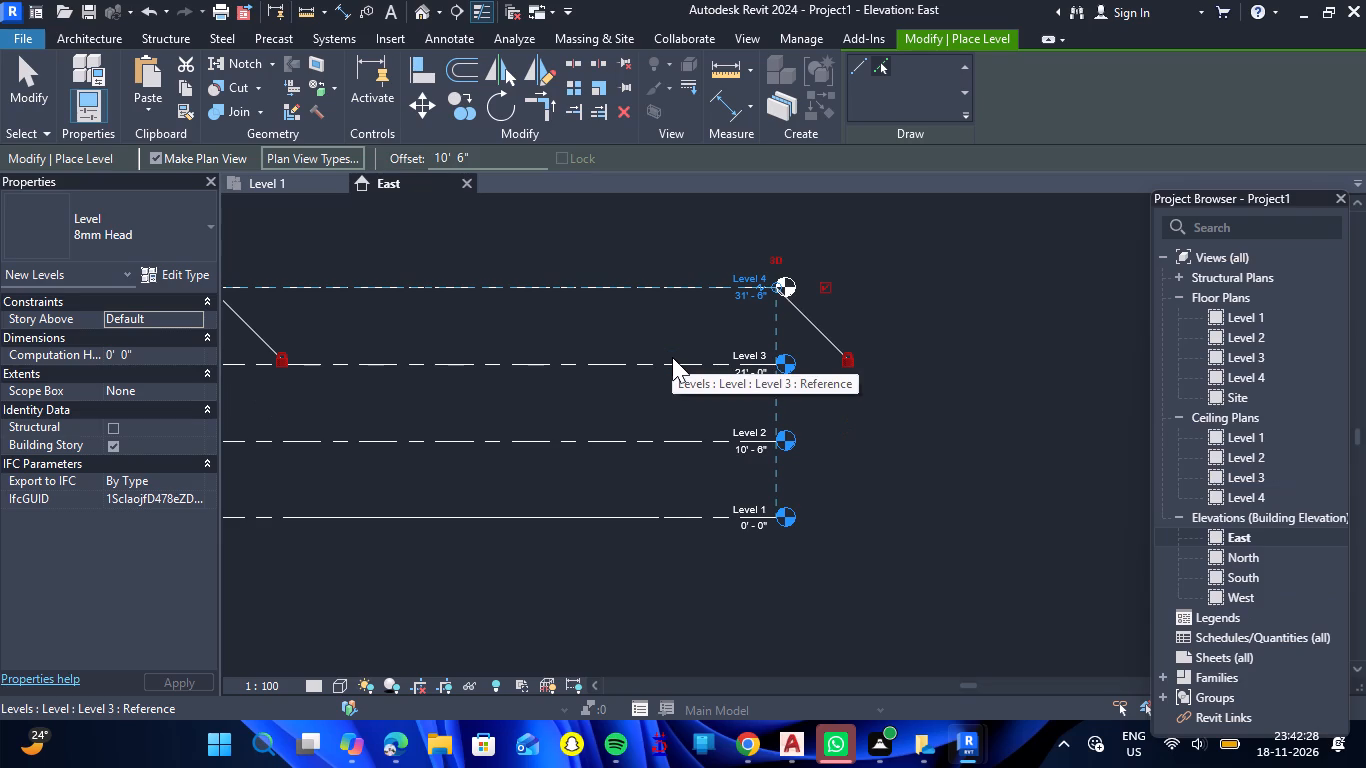
scroll(673, 357, "down", 3)
scroll(612, 261, "up", 3)
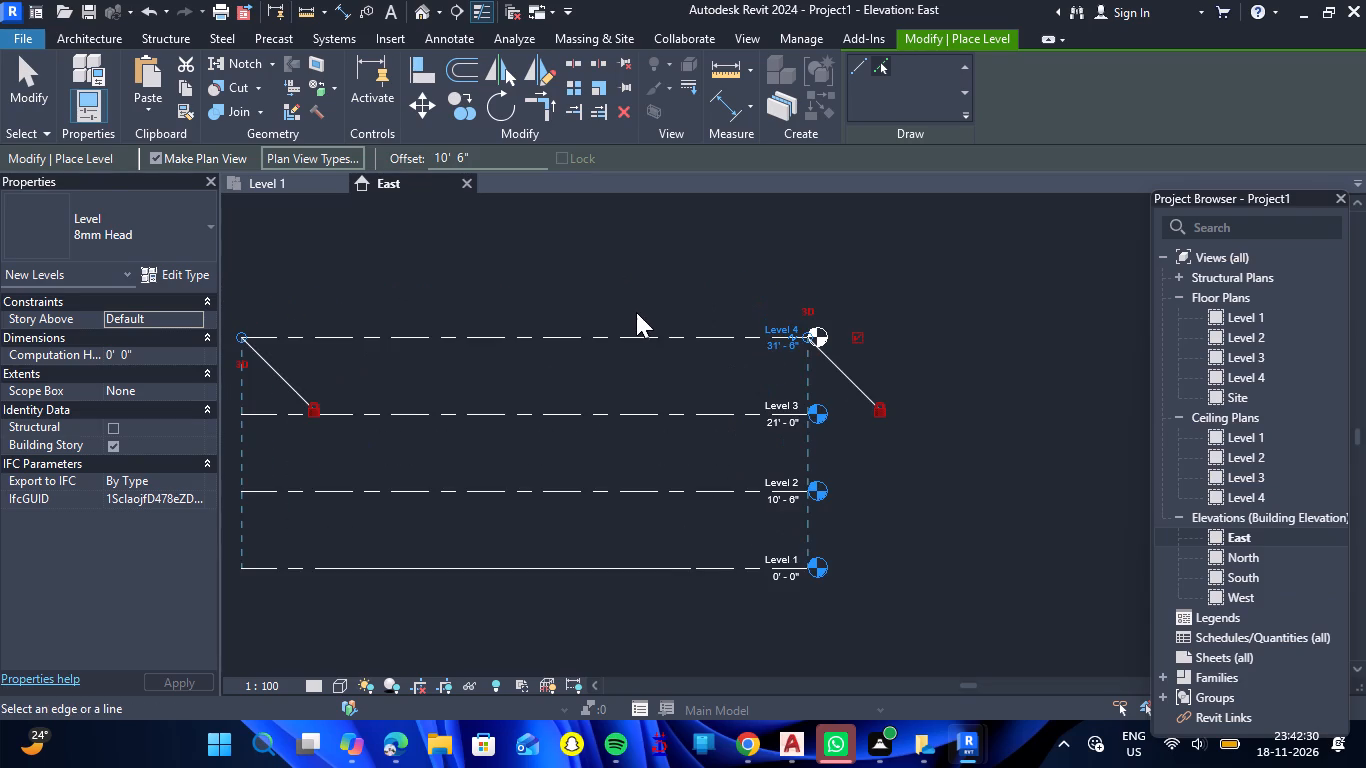
left_click(650, 329)
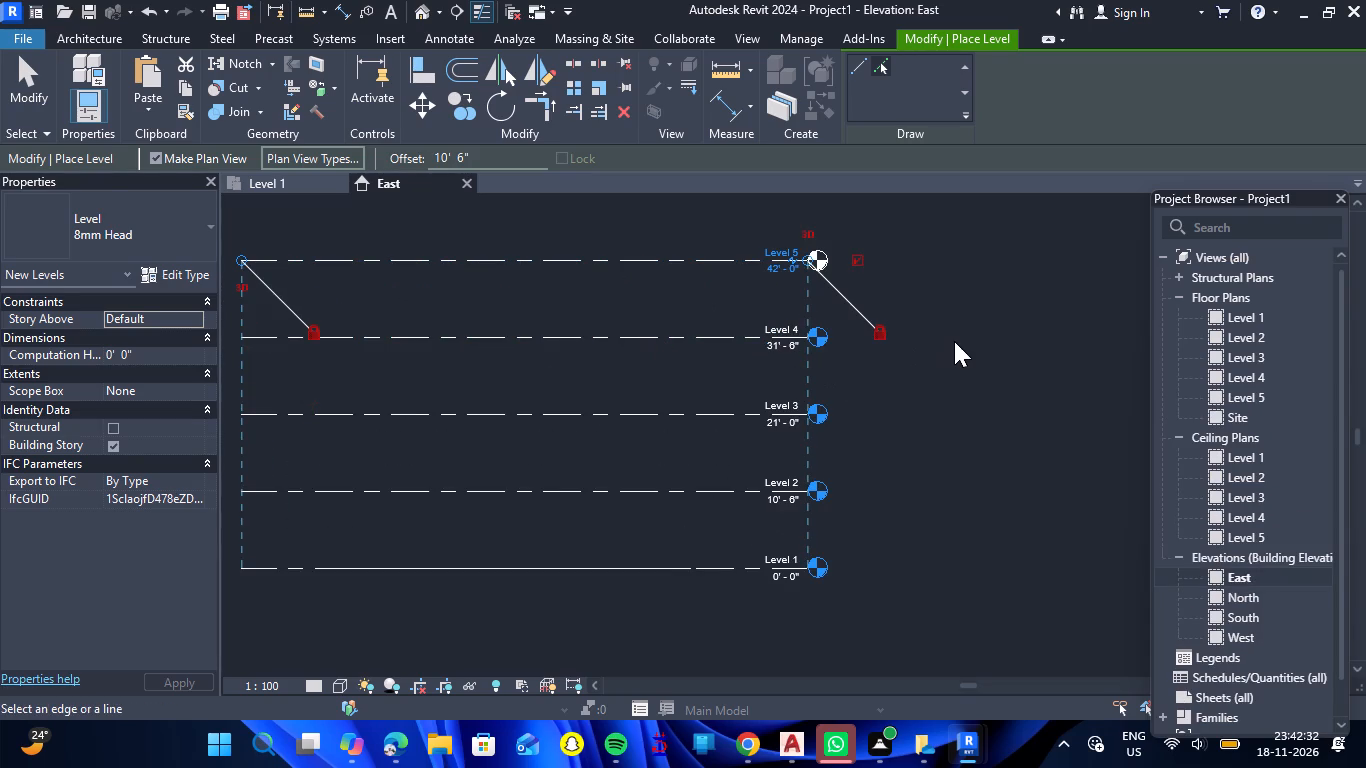
key("Escape")
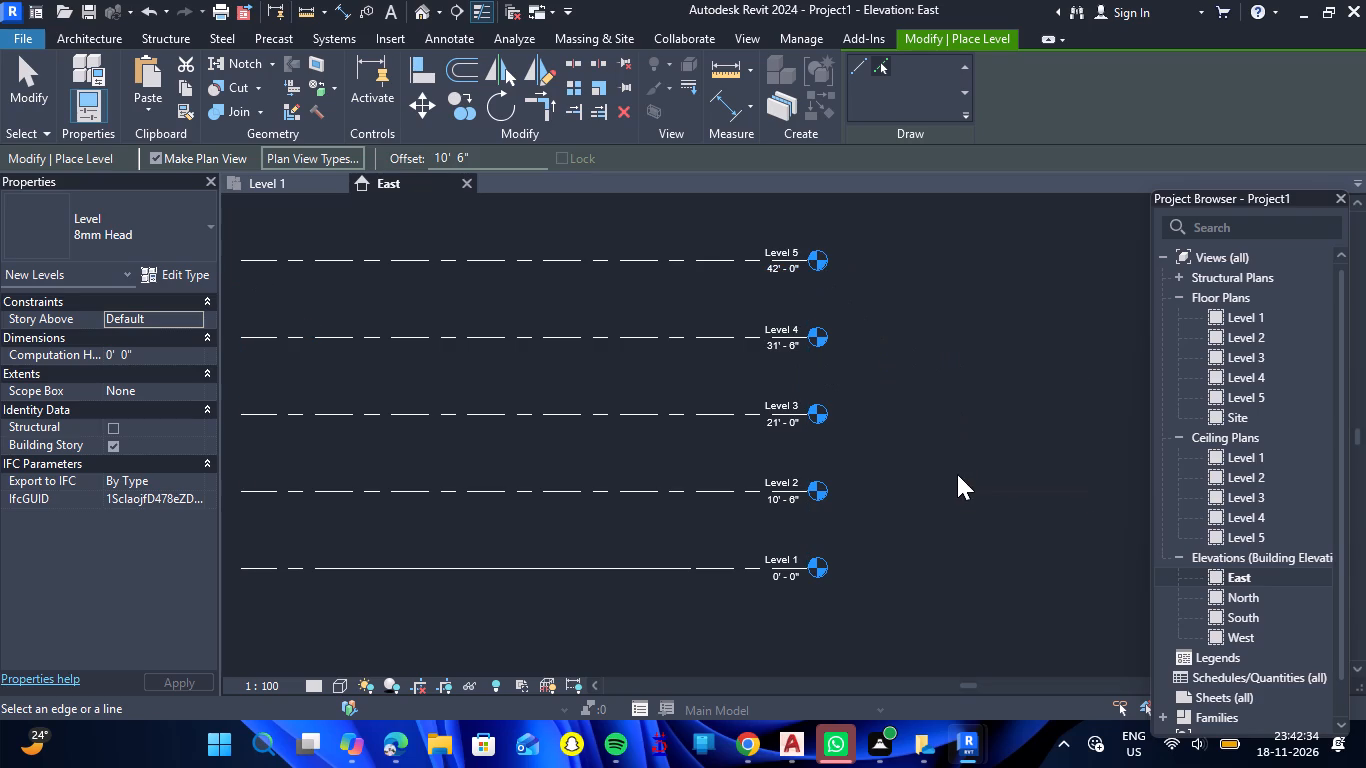
key("Escape")
Shorten the Project Browser from its top edge so the navigation bar is uncovered.
scroll(964, 458, "down", 2)
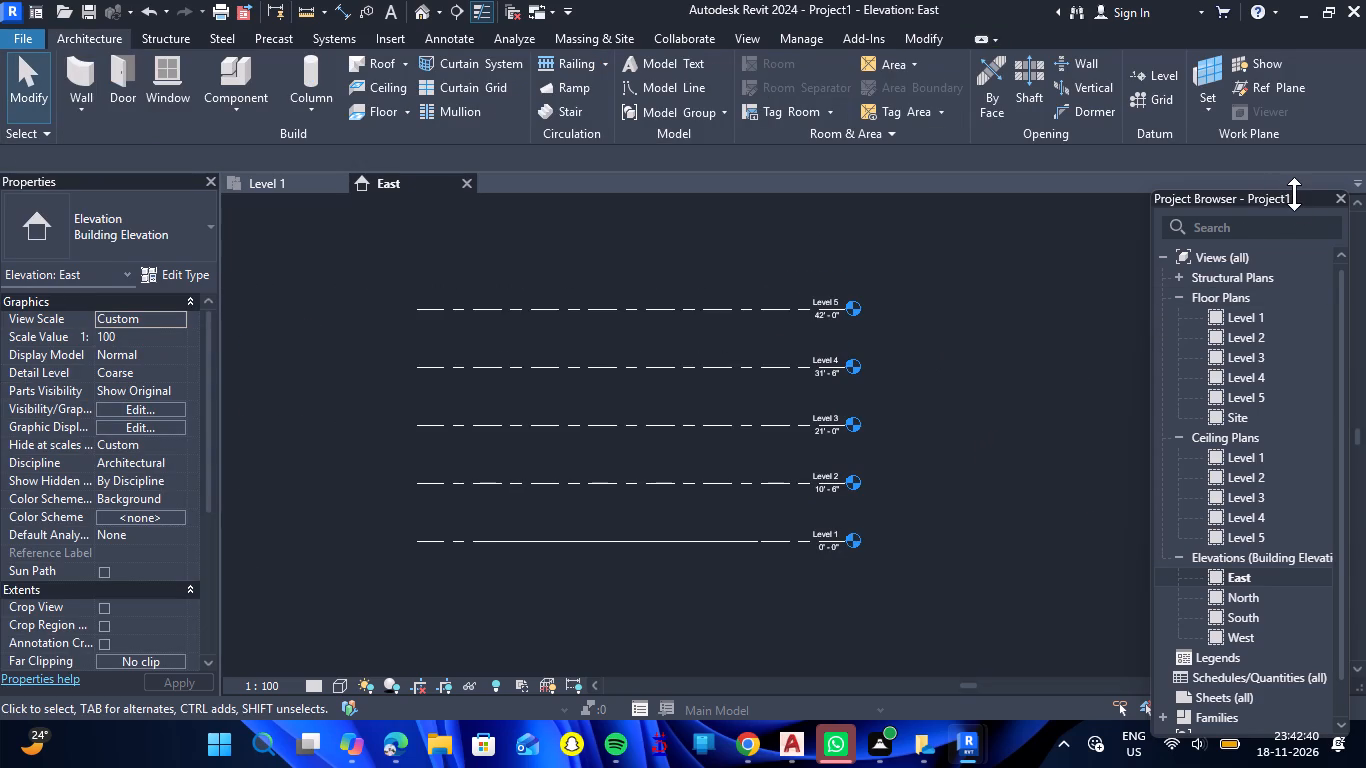
left_click_drag(1294, 194, 1294, 256)
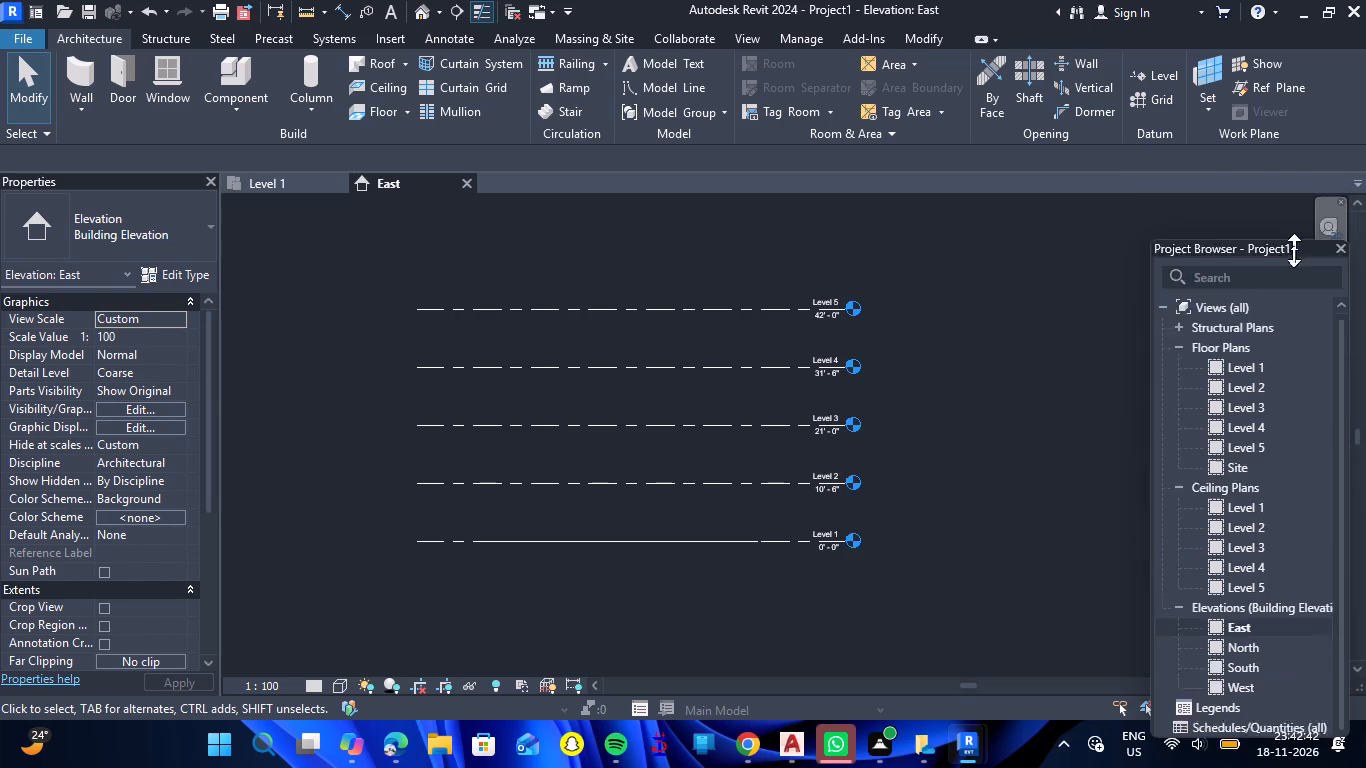
left_click_drag(1294, 256, 1301, 330)
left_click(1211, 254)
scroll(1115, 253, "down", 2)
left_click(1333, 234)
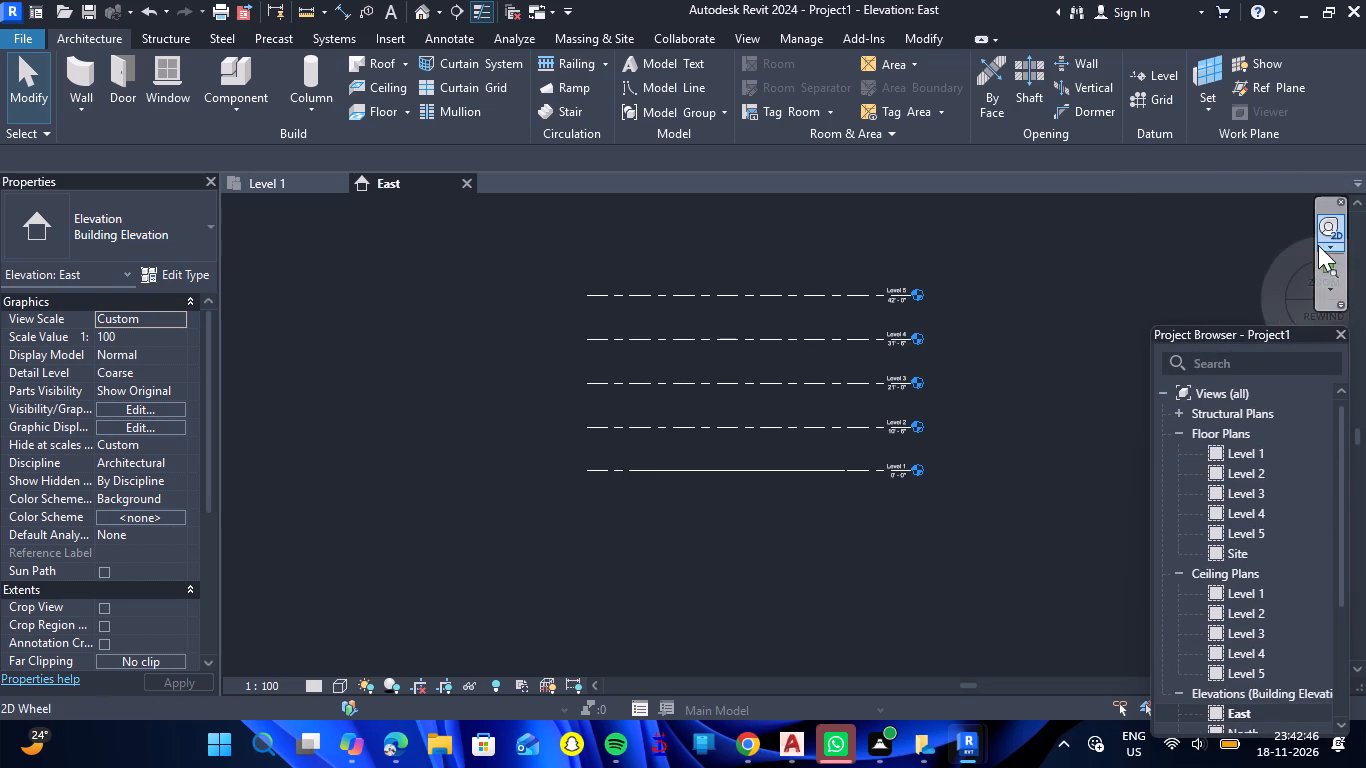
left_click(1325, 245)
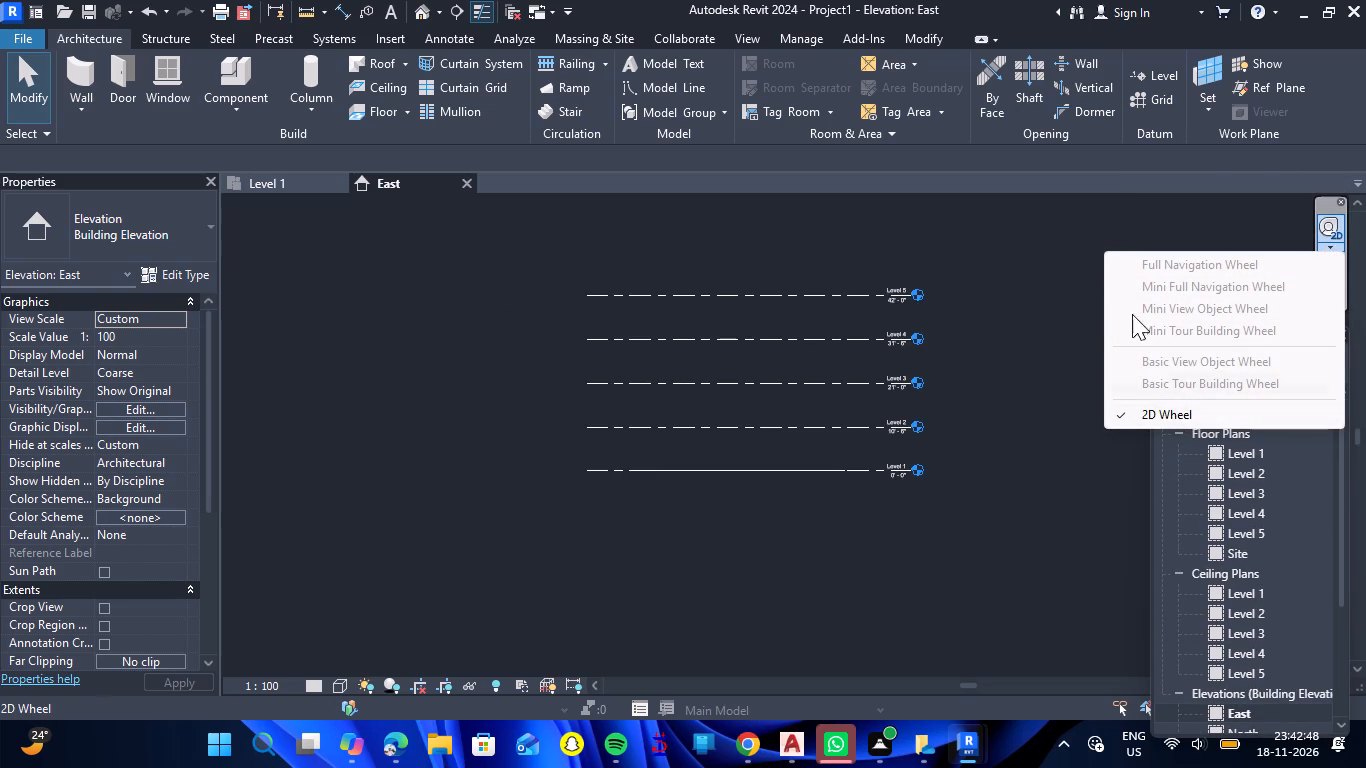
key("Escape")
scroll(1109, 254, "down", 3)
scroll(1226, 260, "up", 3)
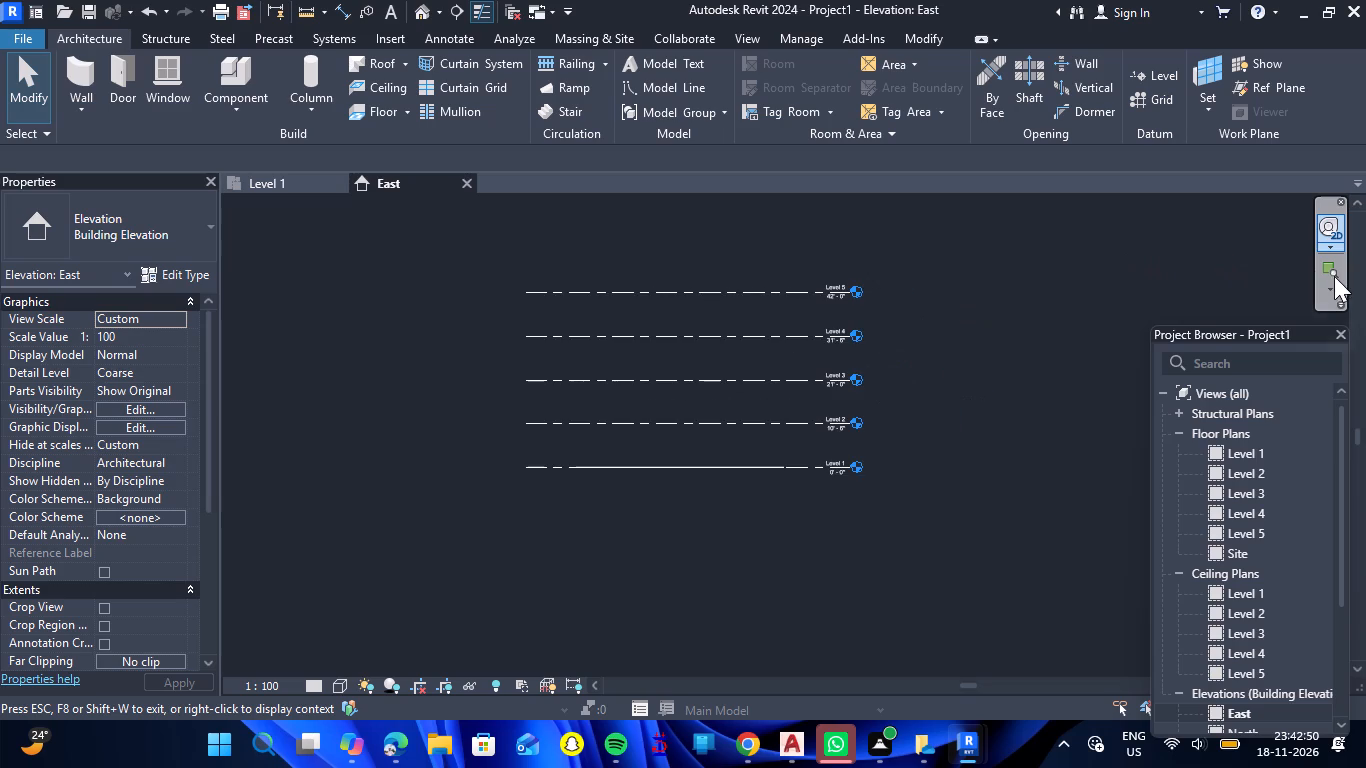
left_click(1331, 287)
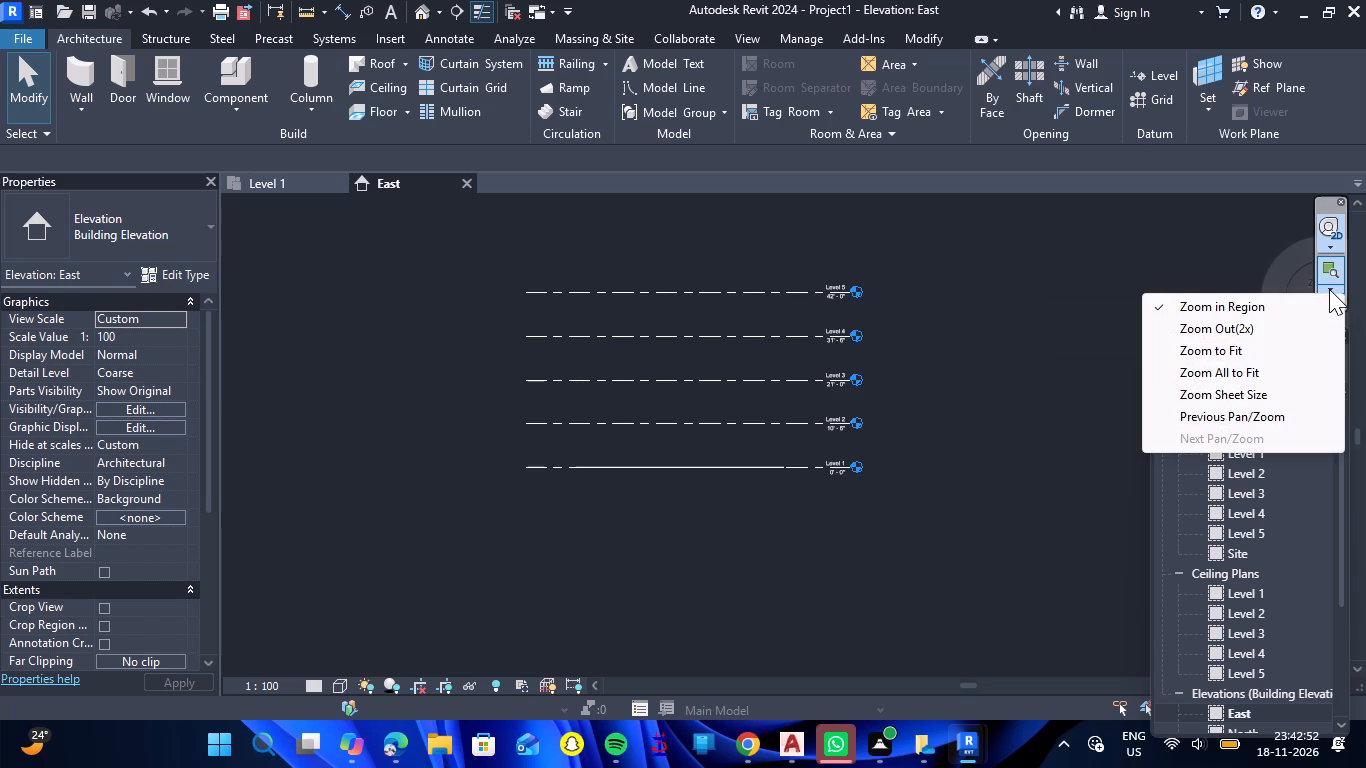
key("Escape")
Switch to the Level 1 floor plan and view the linked CAD plans.
double_click(286, 183)
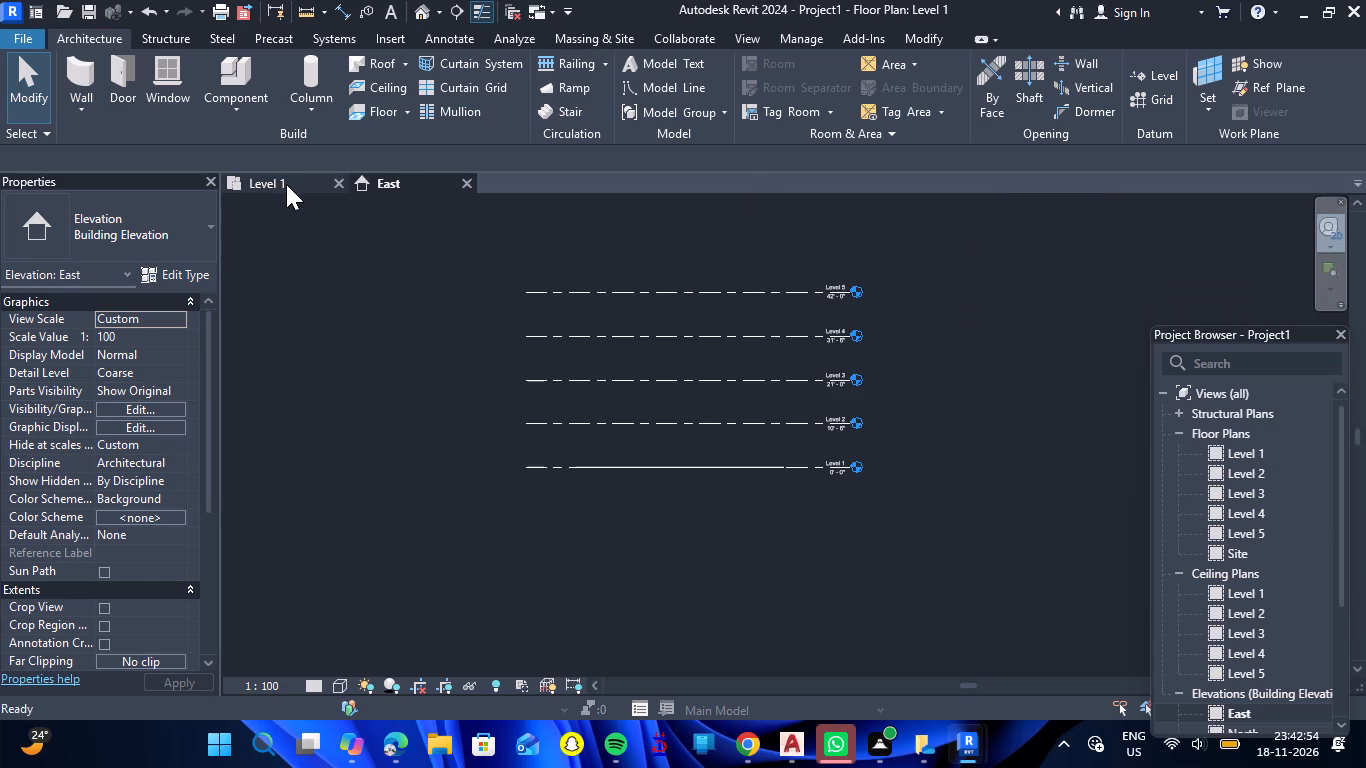
key("Escape")
scroll(973, 251, "down", 3)
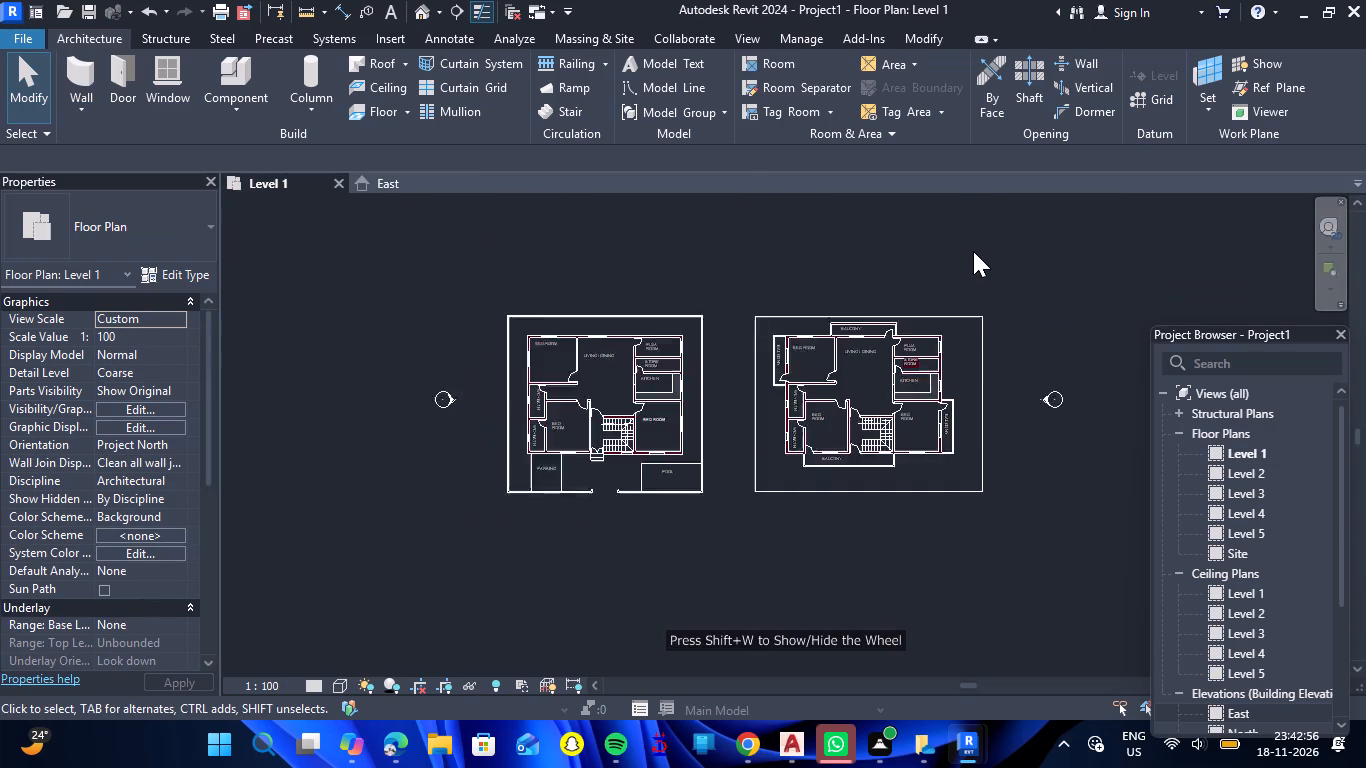
scroll(992, 301, "up", 2)
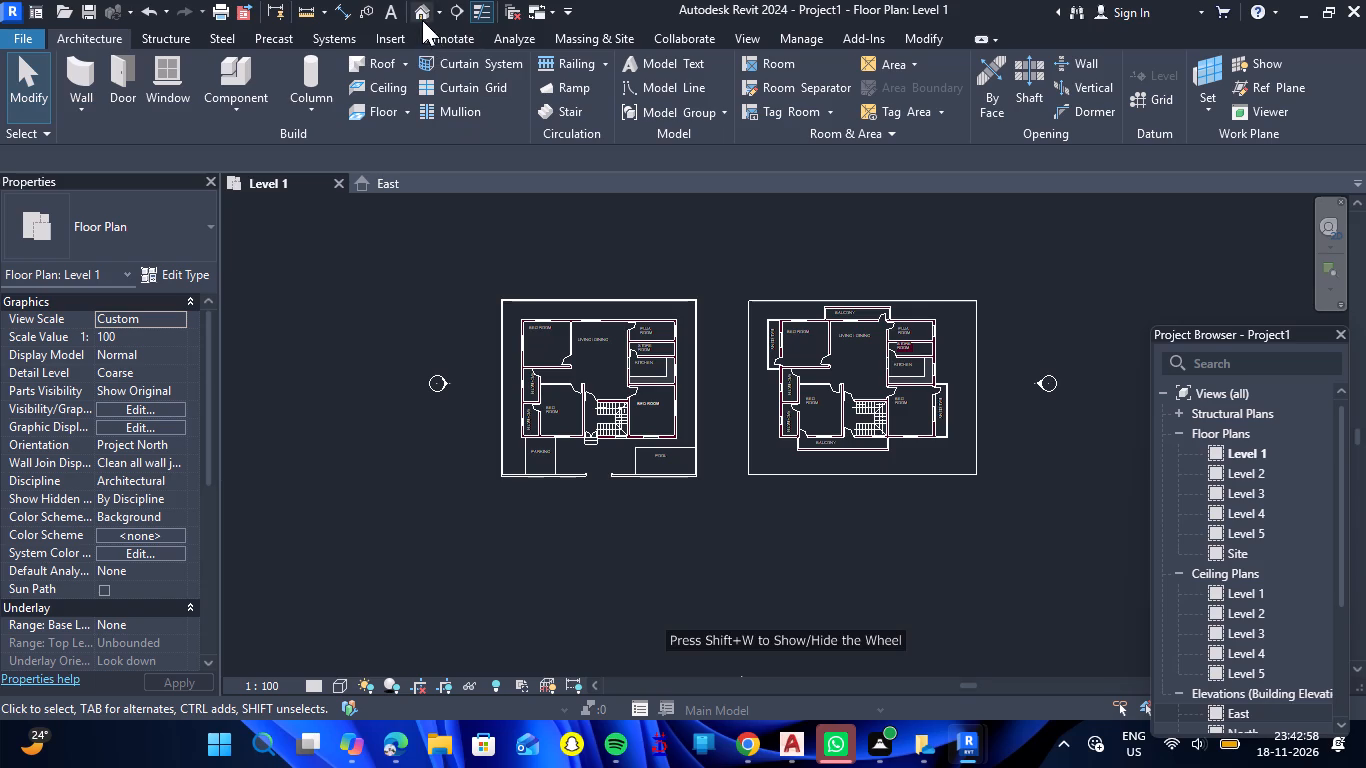
Open the default 3D view of the project.
left_click(419, 16)
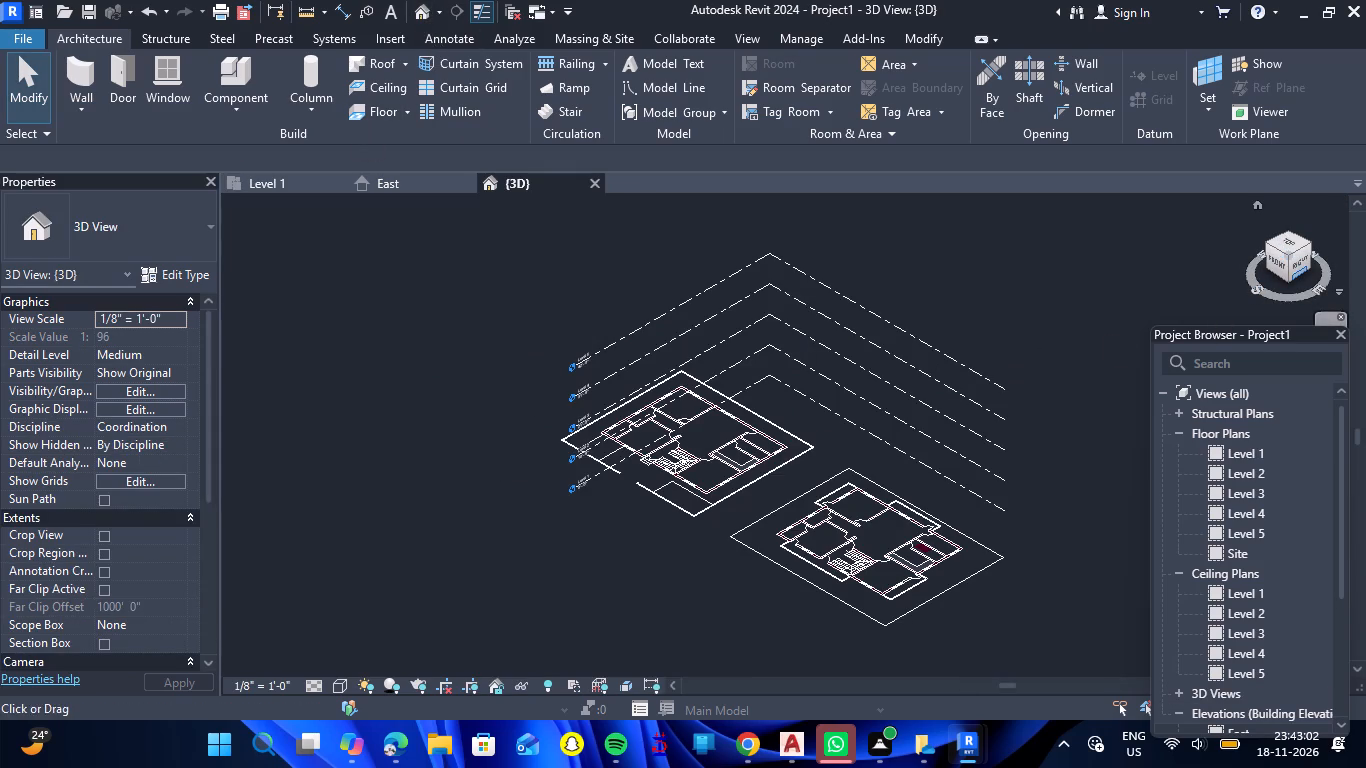
Set the current orientation of the 3D view as its home view.
left_click_drag(1259, 208, 1120, 218)
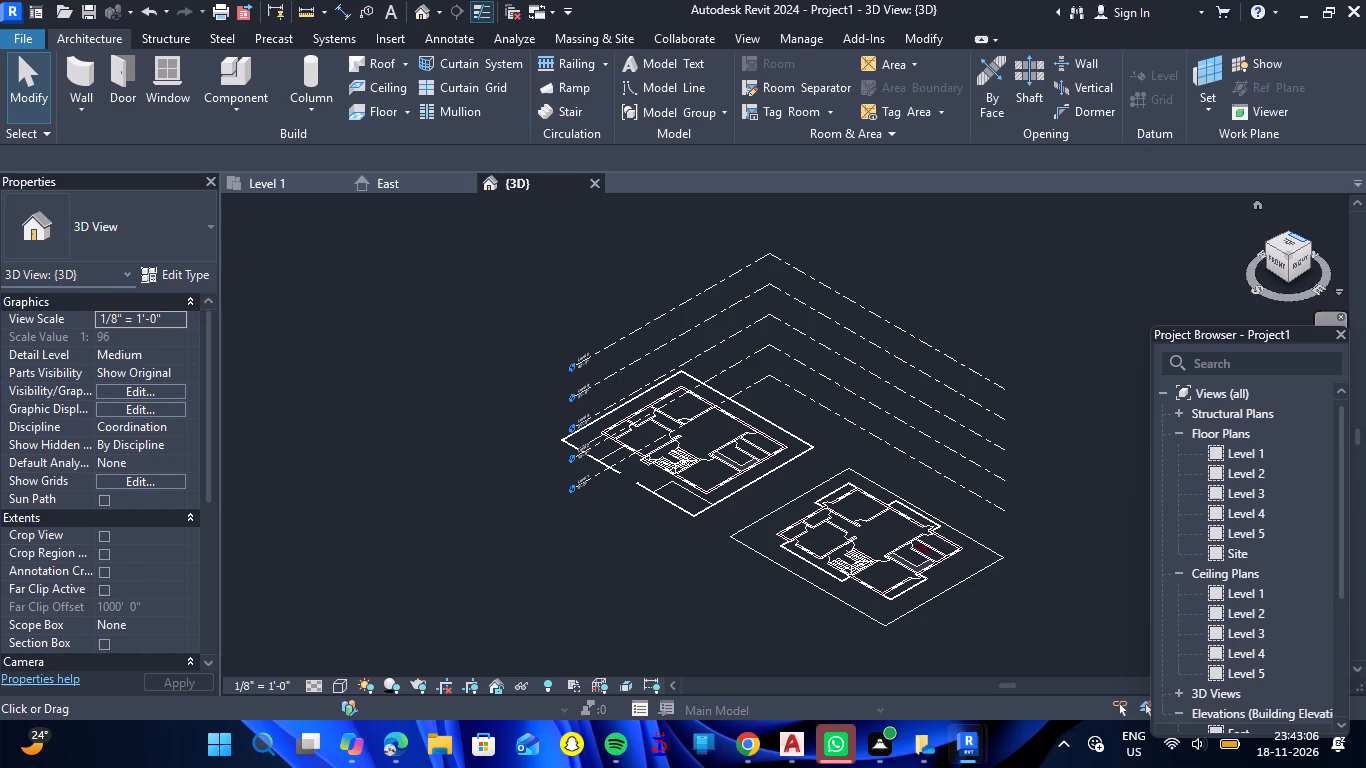
right_click(1293, 243)
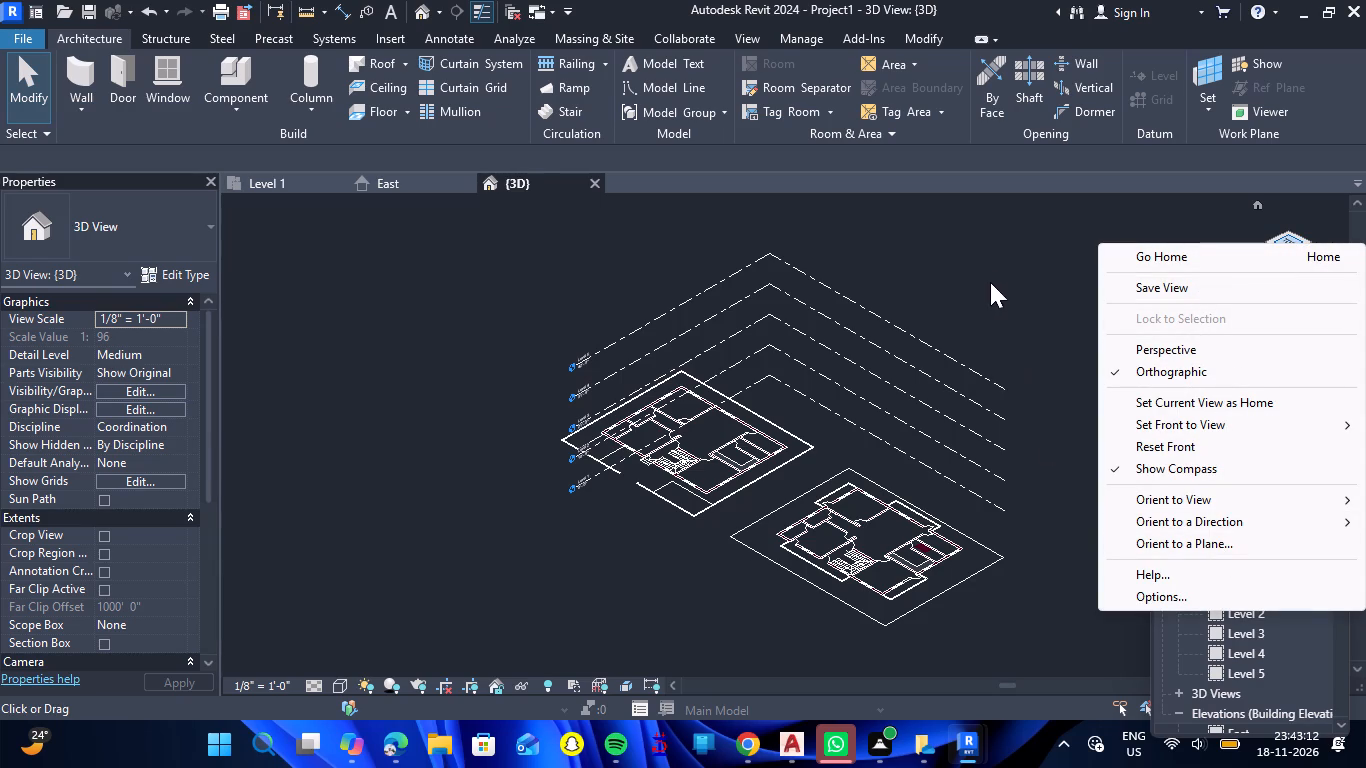
left_click(1186, 405)
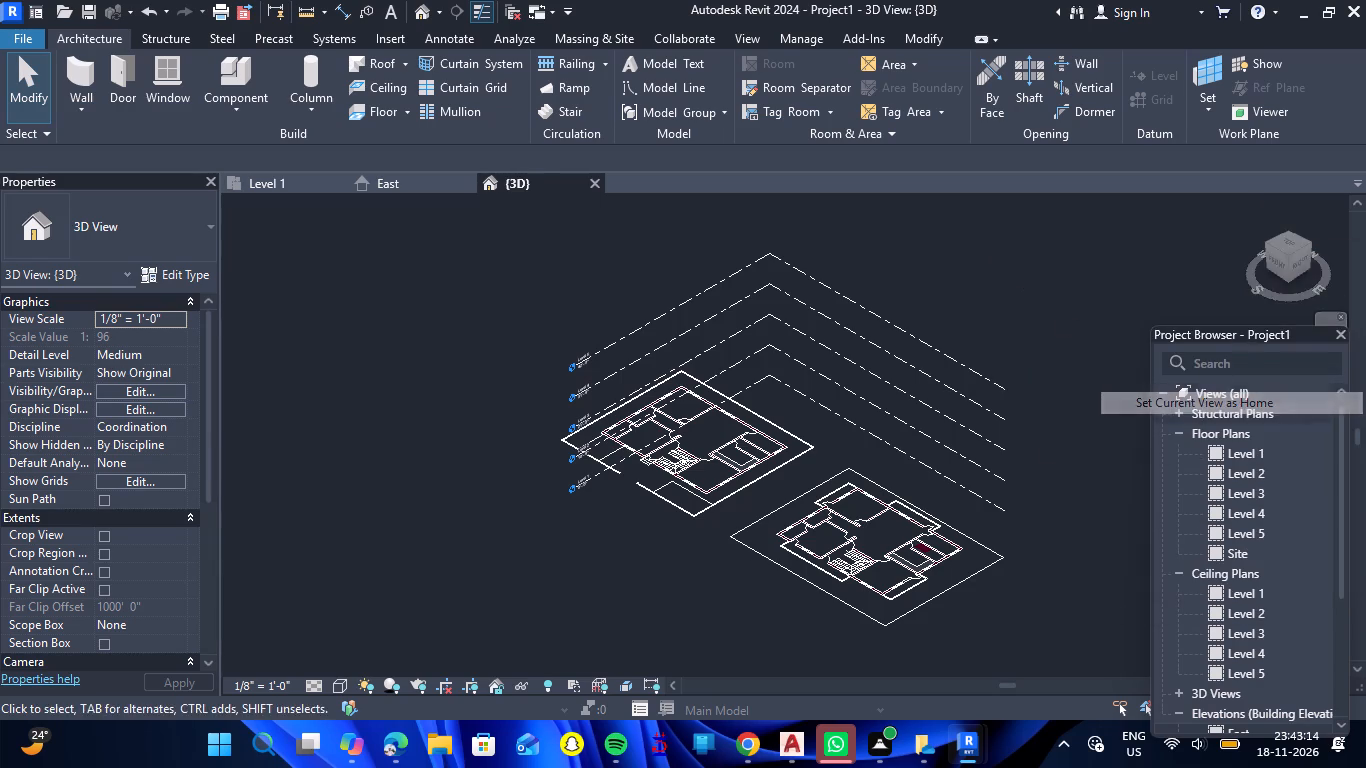
left_click_drag(1258, 209, 1121, 222)
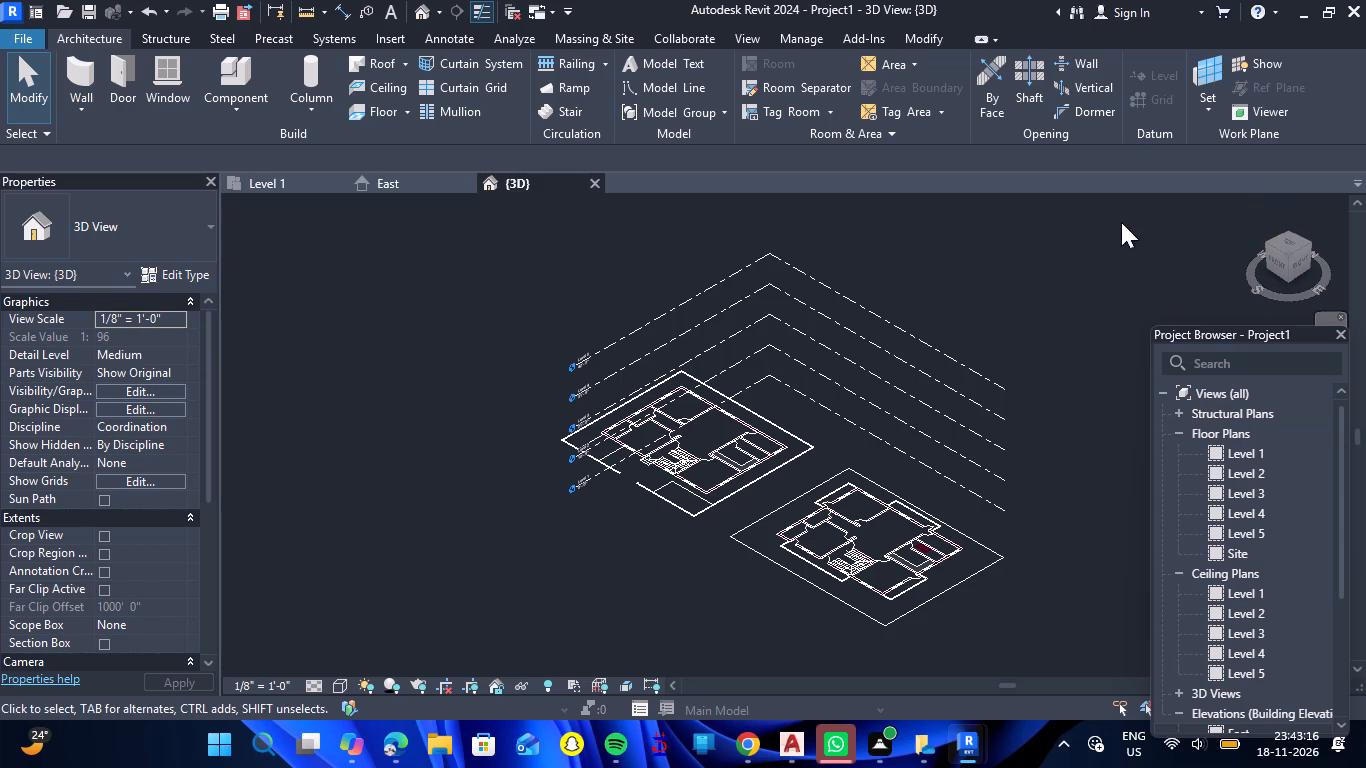
left_click_drag(1121, 222, 1090, 223)
key("Escape")
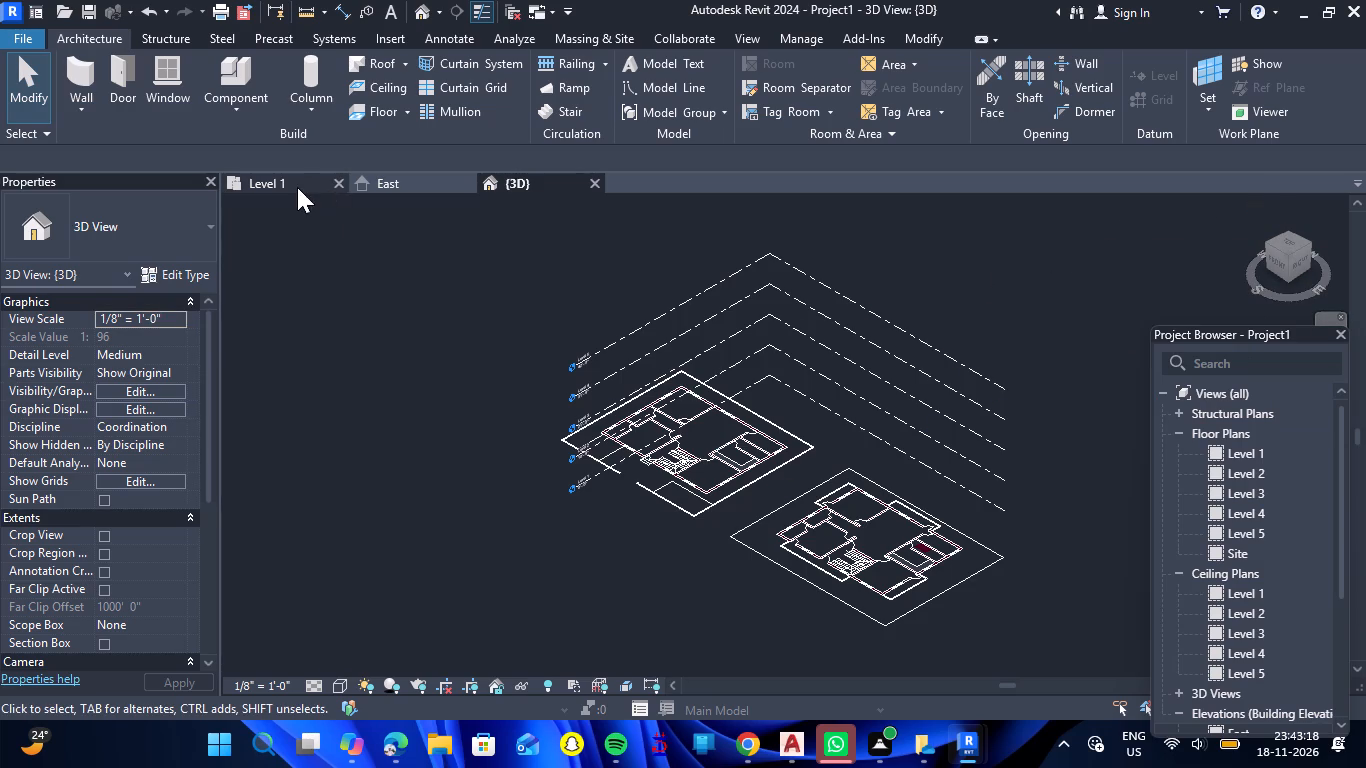
Switch to the Level 1 floor plan showing the linked CAD plans.
left_click(297, 187)
scroll(668, 364, "up", 3)
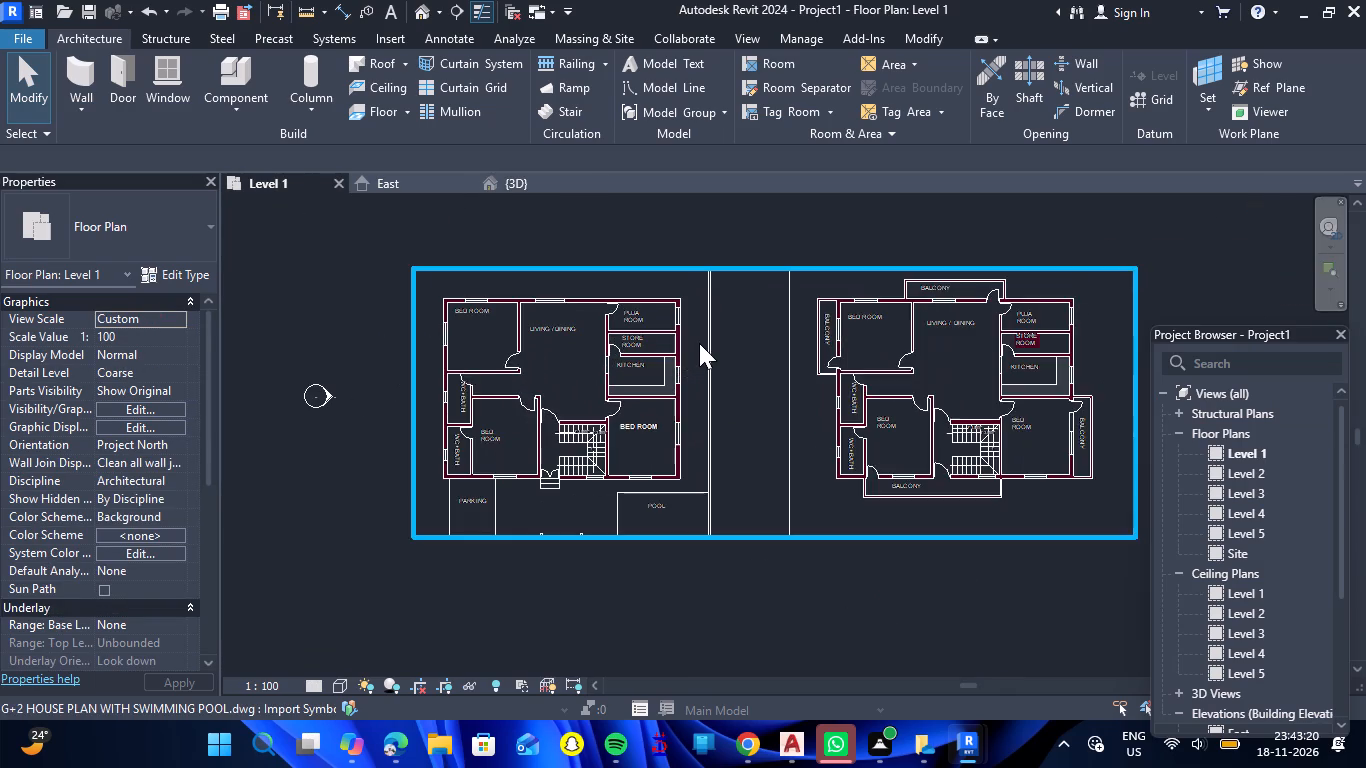
scroll(699, 343, "up", 2)
scroll(699, 343, "down", 2)
Reposition and lengthen the floating Project Browser, and dock it beside the drawing area.
left_click_drag(1230, 331, 1231, 230)
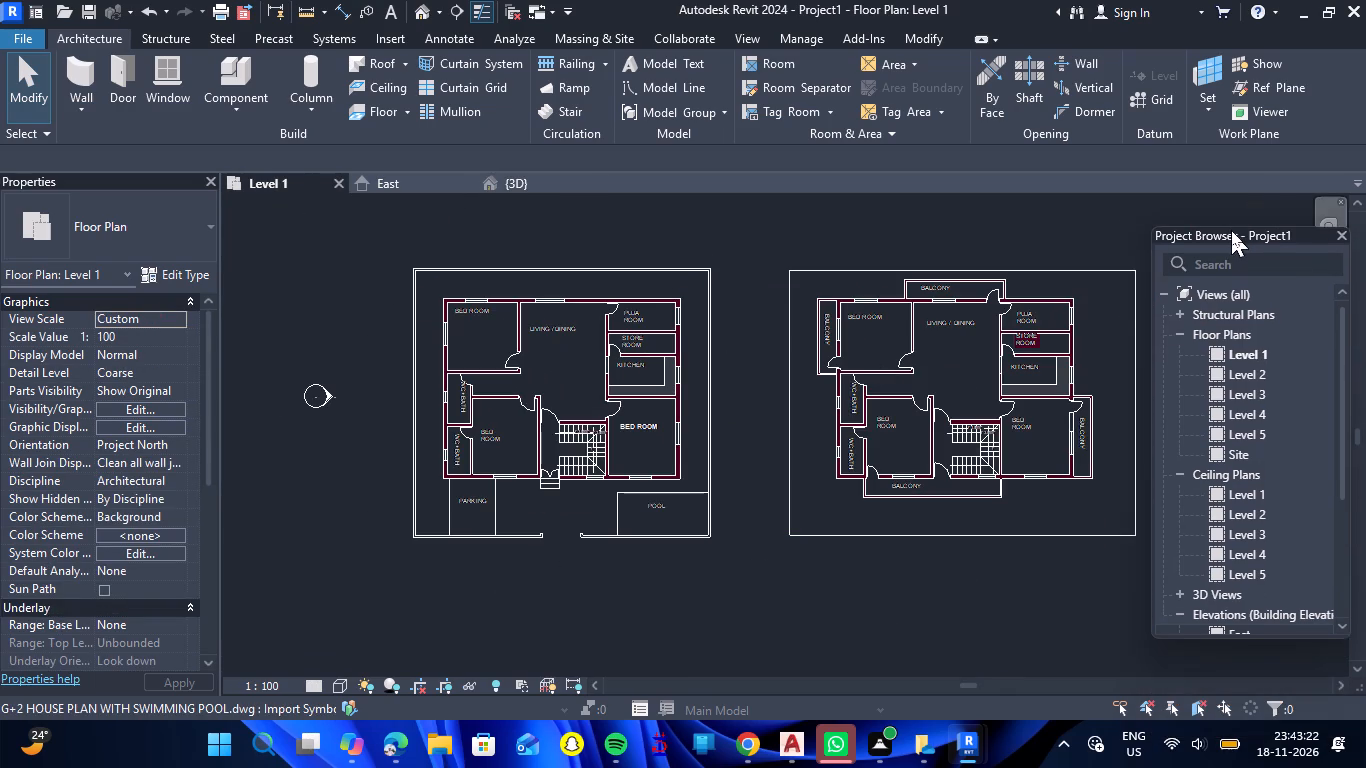
left_click_drag(1231, 230, 1231, 187)
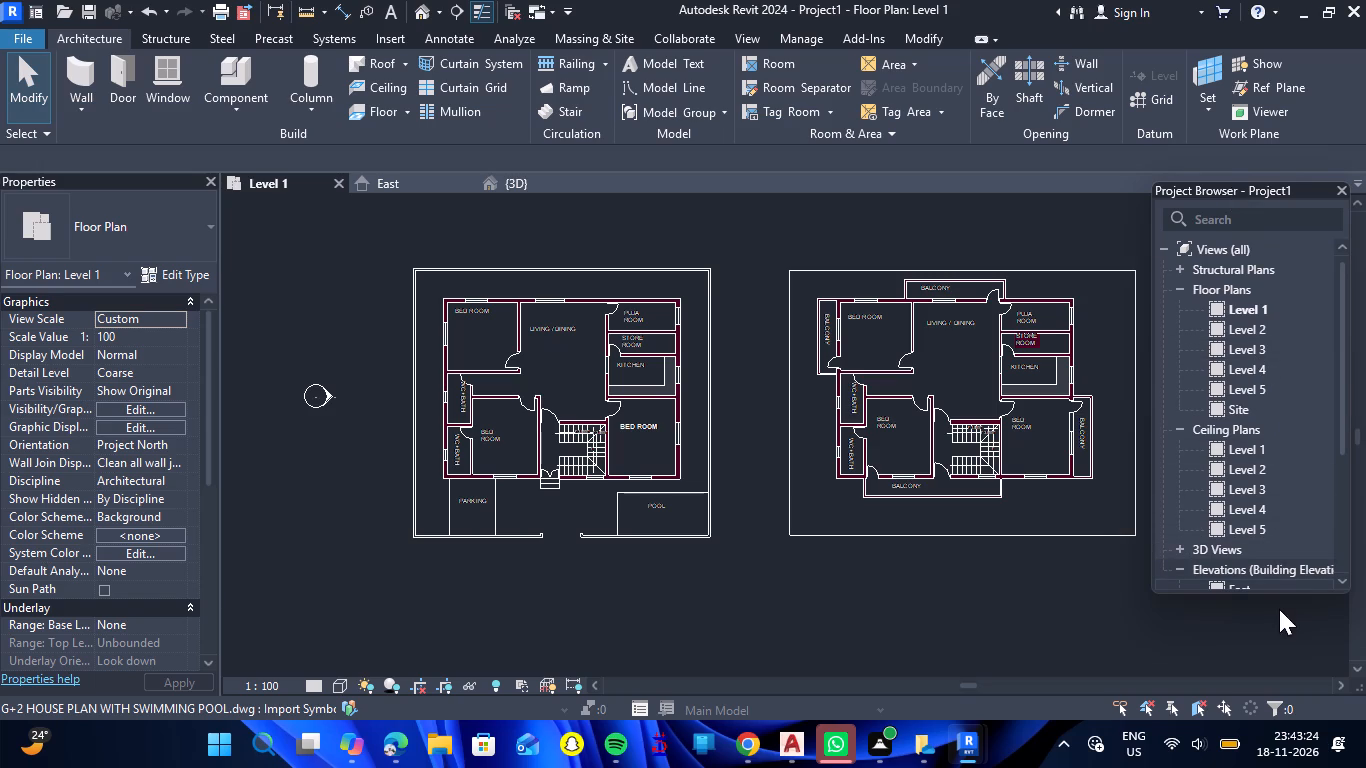
left_click_drag(1276, 593, 1272, 709)
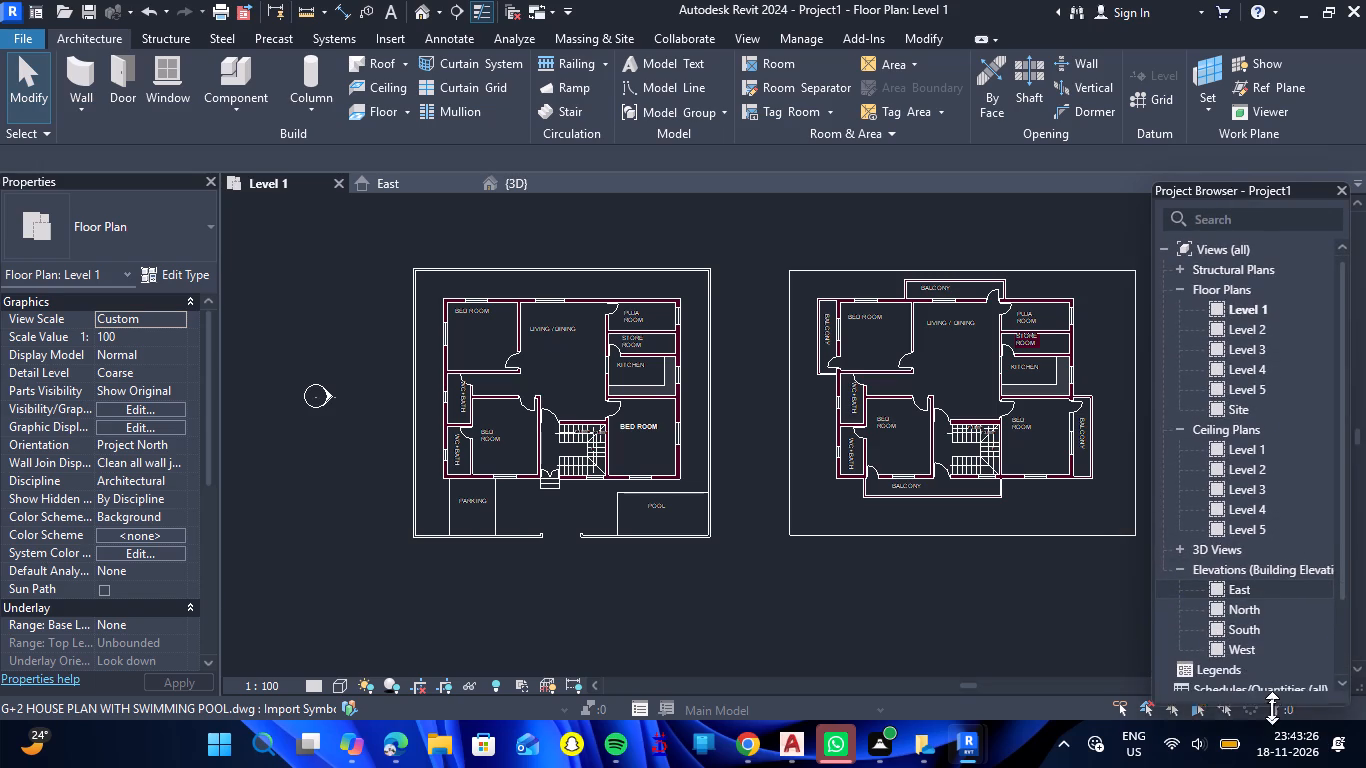
left_click_drag(1272, 709, 1270, 673)
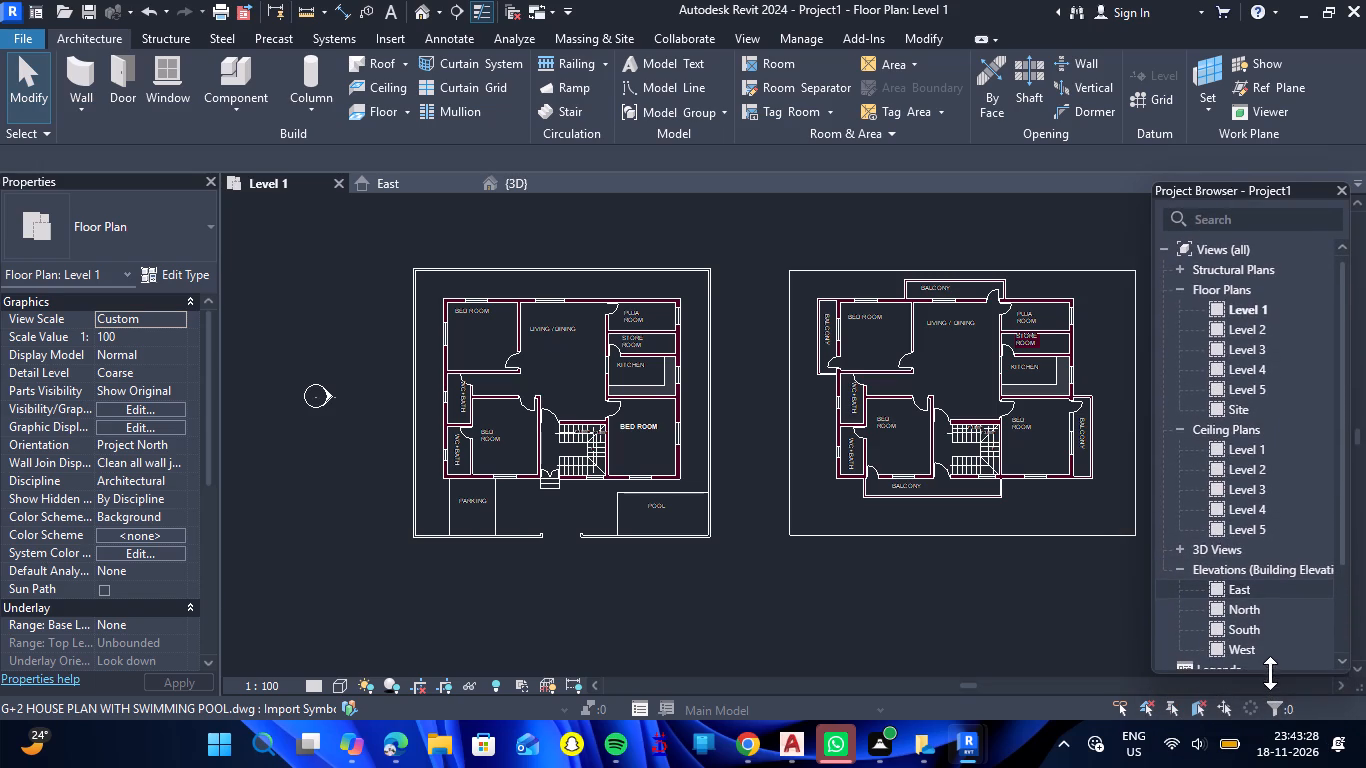
triple_click(1348, 616)
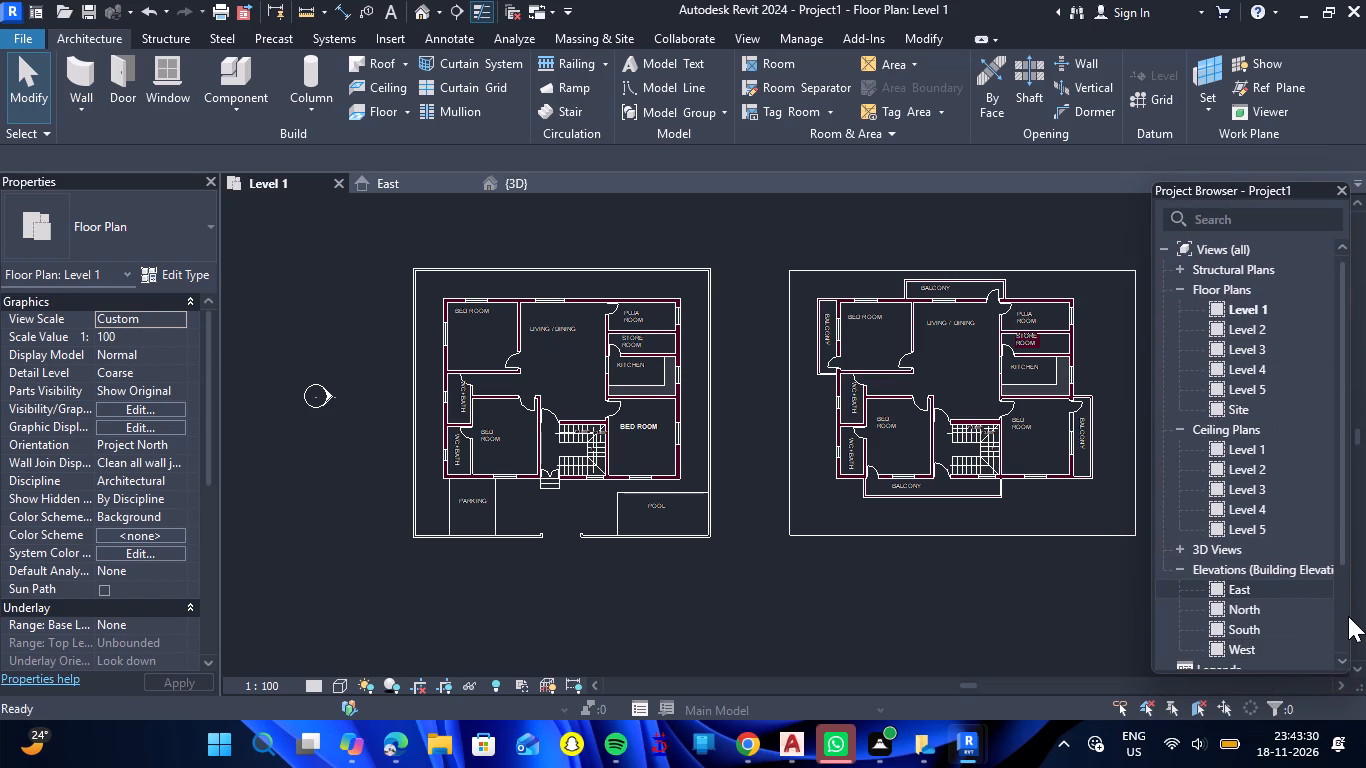
triple_click(1348, 616)
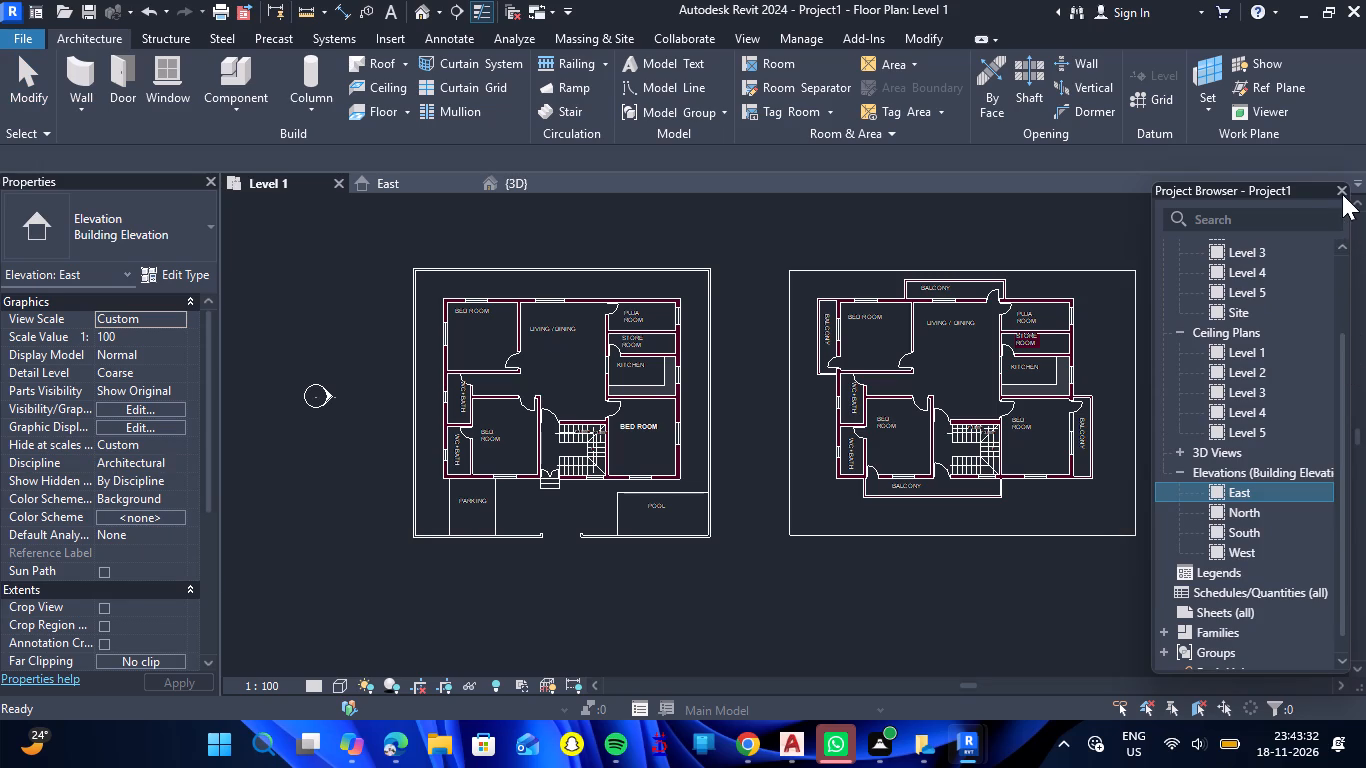
double_click(1342, 215)
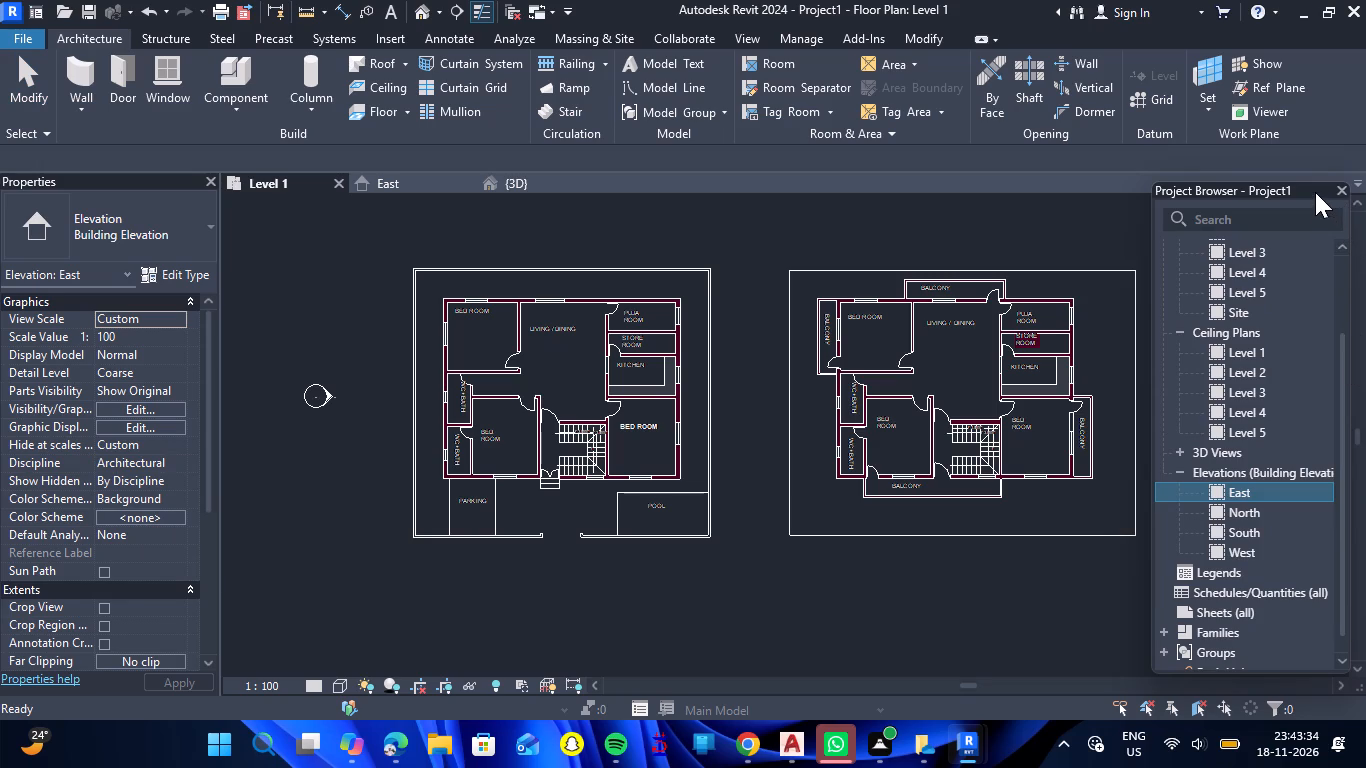
double_click(1315, 192)
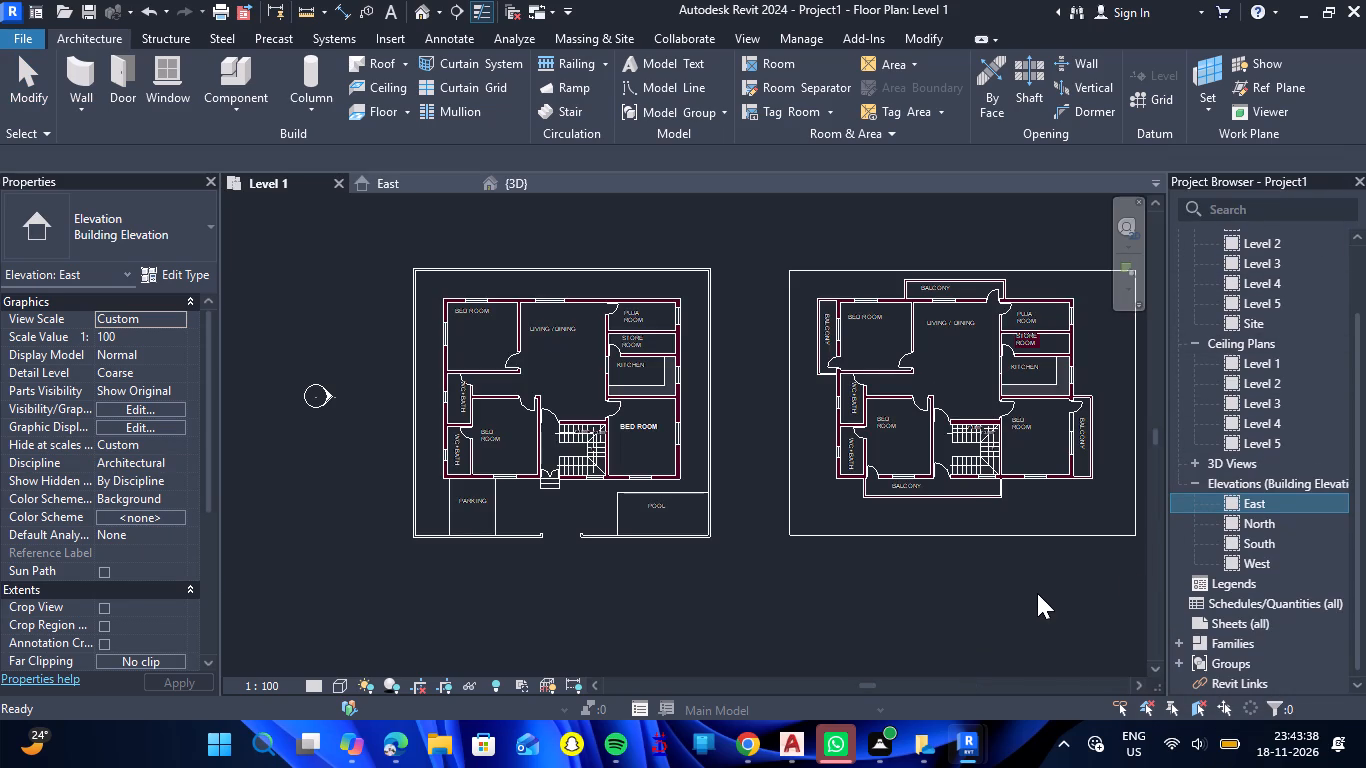
Start the Wall tool on Level 1 with the Generic - 200mm type and set the unconnected height to 10'6".
scroll(1000, 552, "down", 2)
scroll(1114, 494, "up", 4)
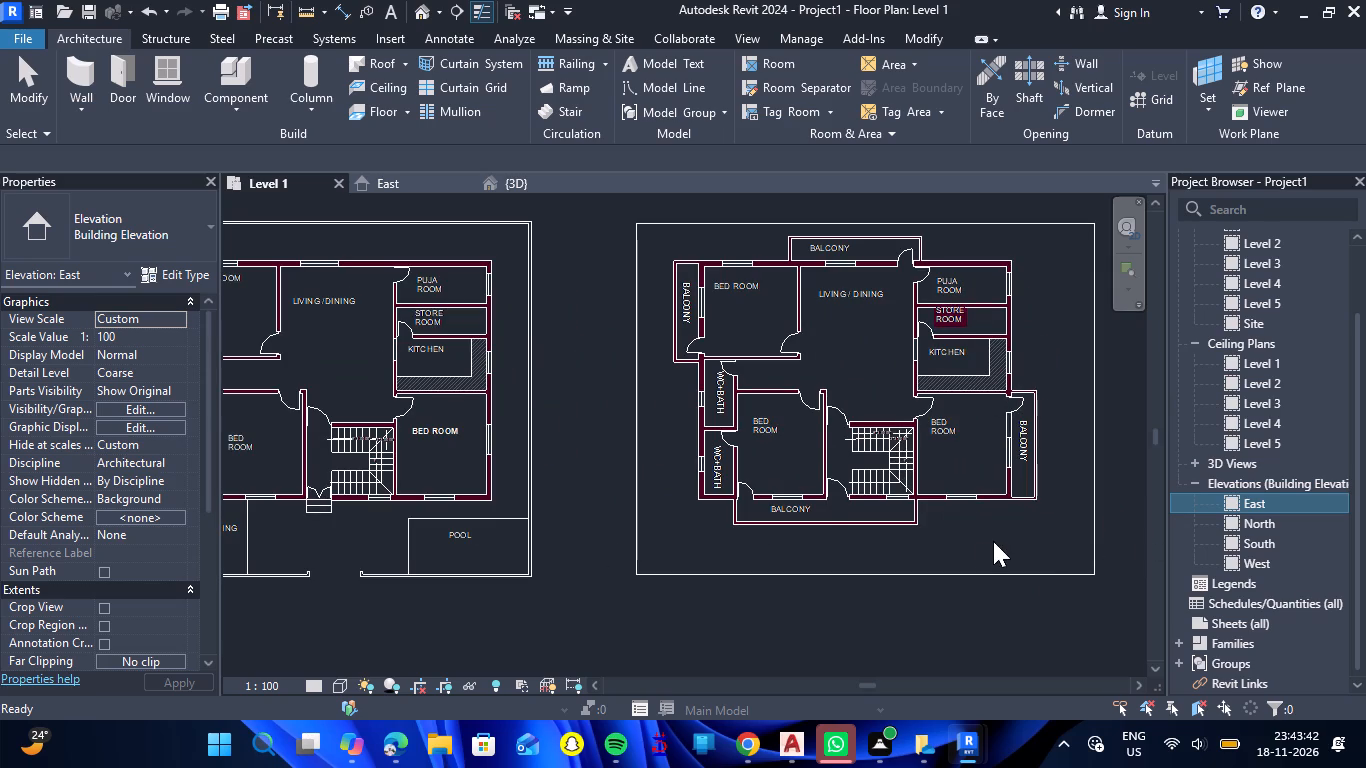
scroll(978, 544, "down", 3)
scroll(447, 525, "up", 3)
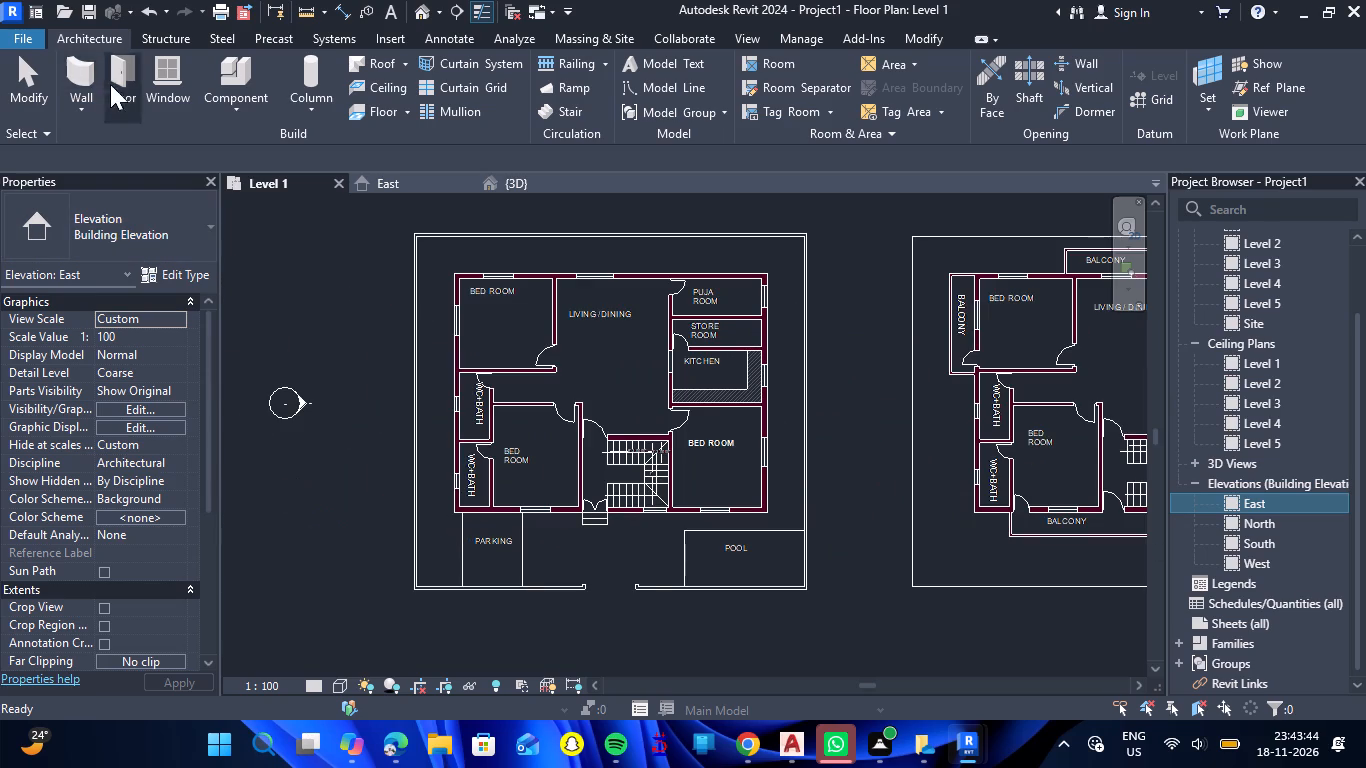
left_click(78, 73)
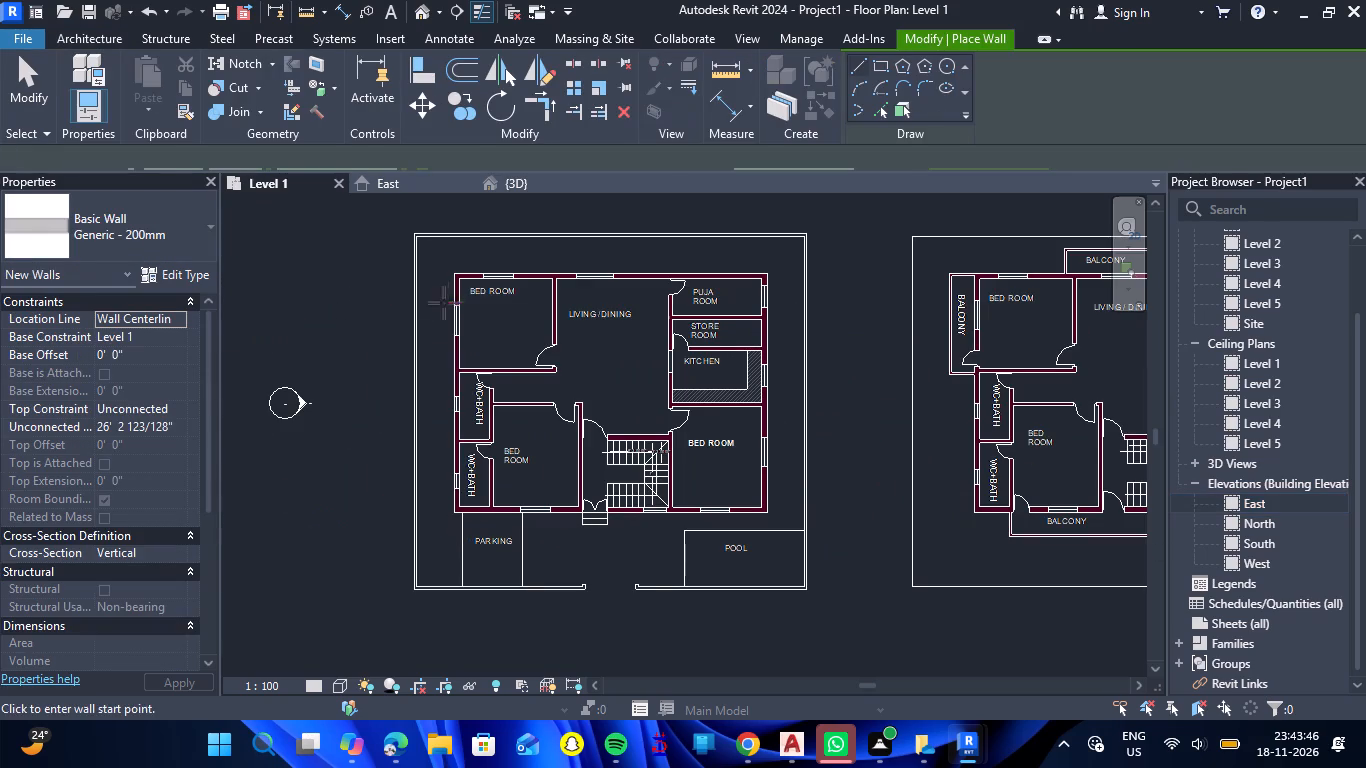
scroll(460, 282, "up", 10)
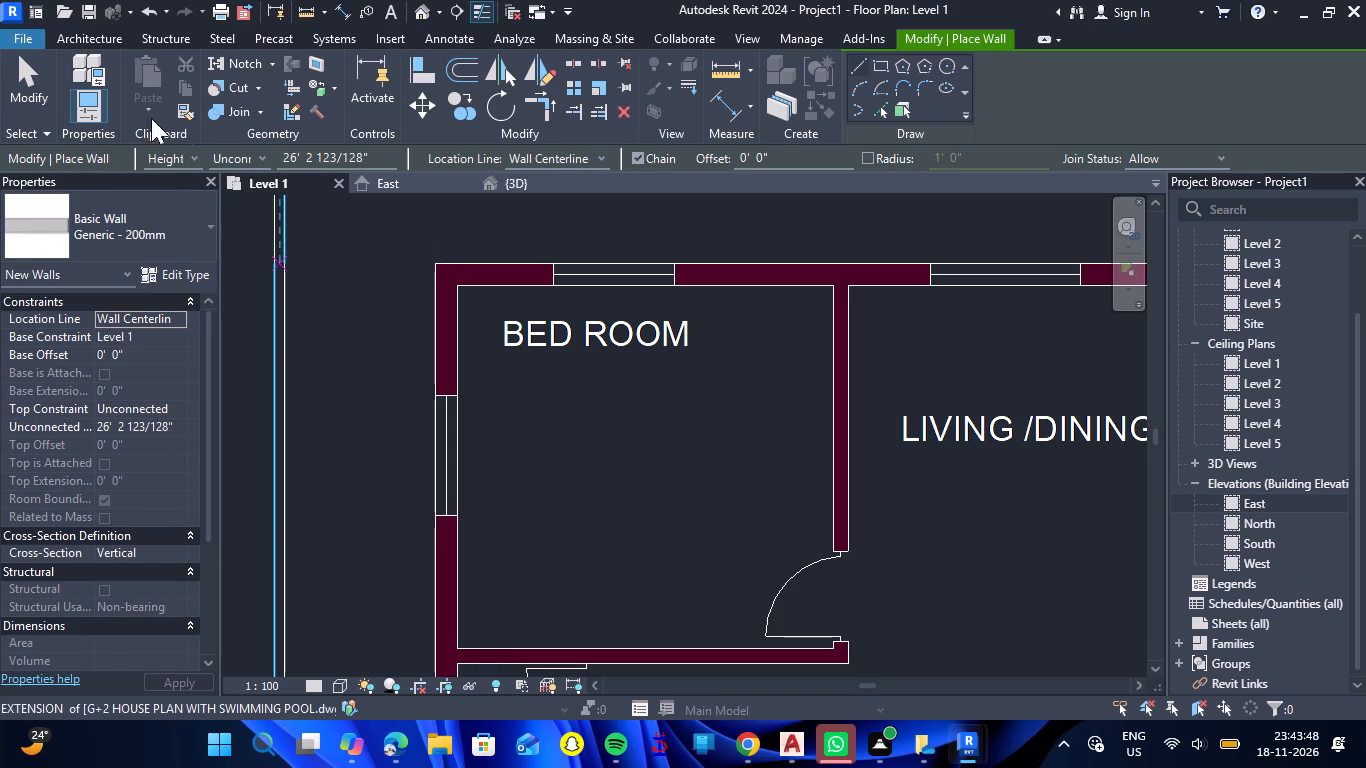
left_click(177, 425)
left_click_drag(177, 425, 68, 427)
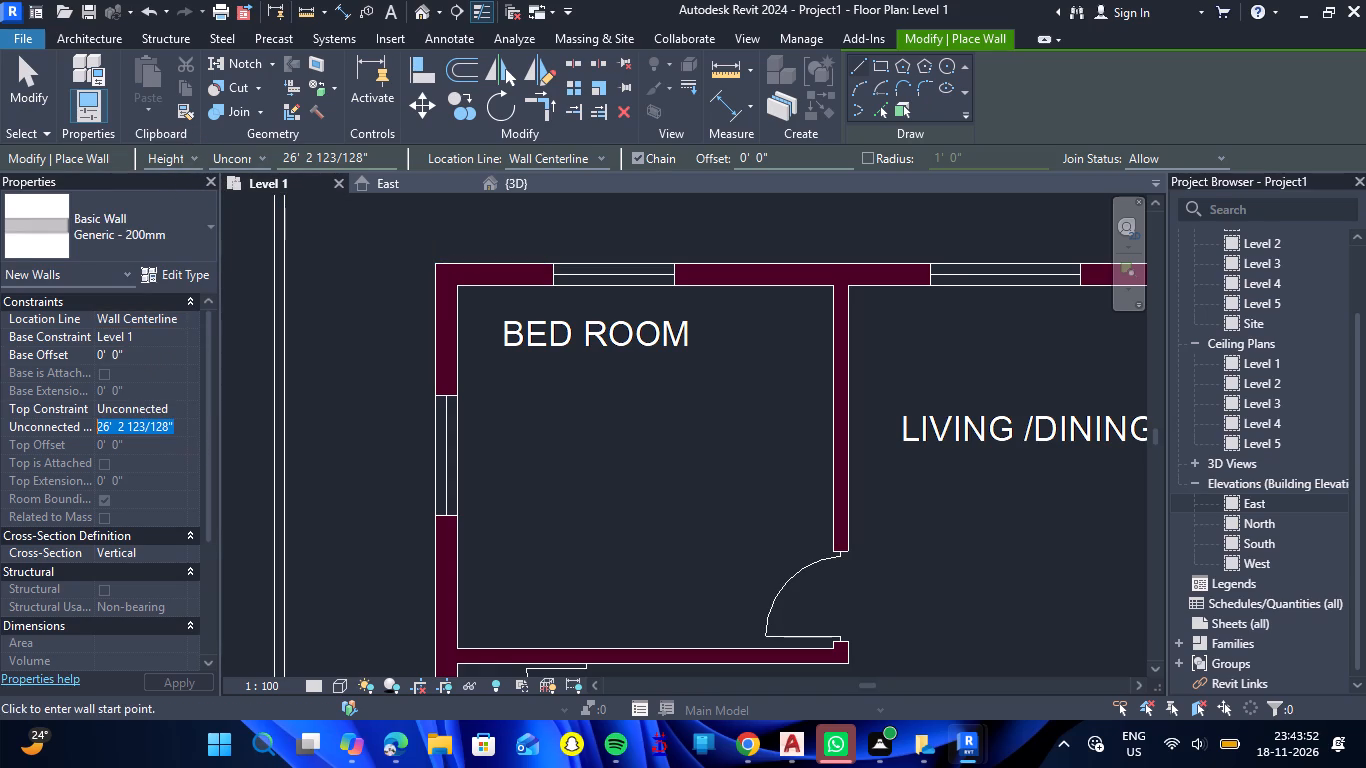
left_click_drag(68, 427, 65, 427)
type("10'6")
key("shift+quotedbl")
key("Return")
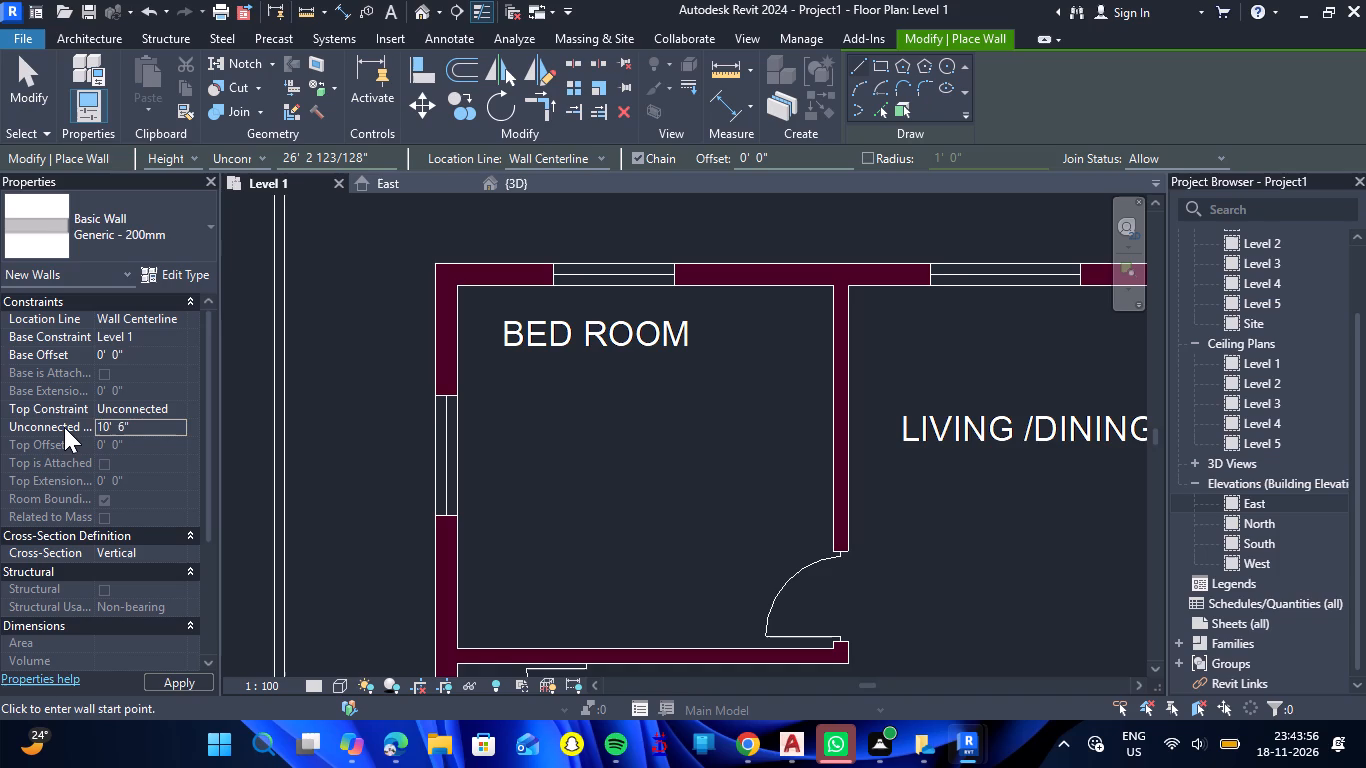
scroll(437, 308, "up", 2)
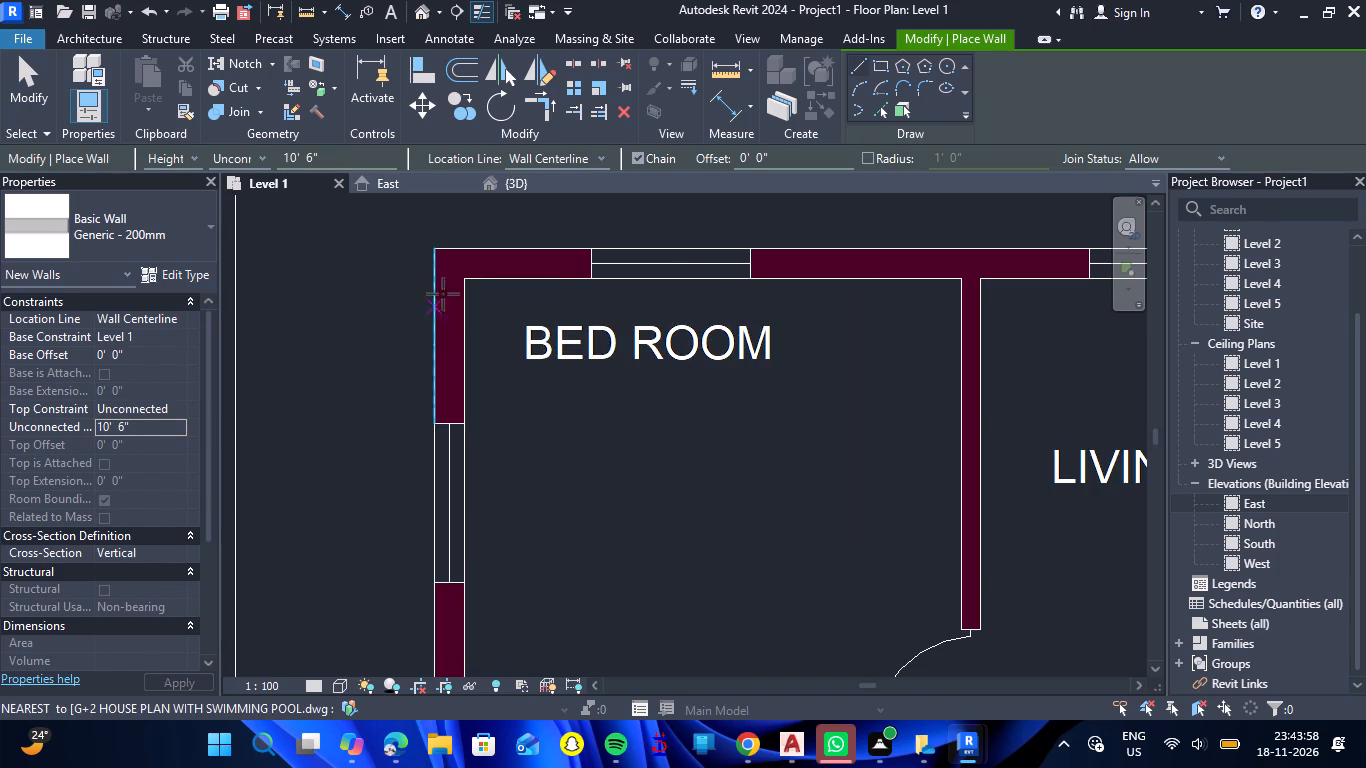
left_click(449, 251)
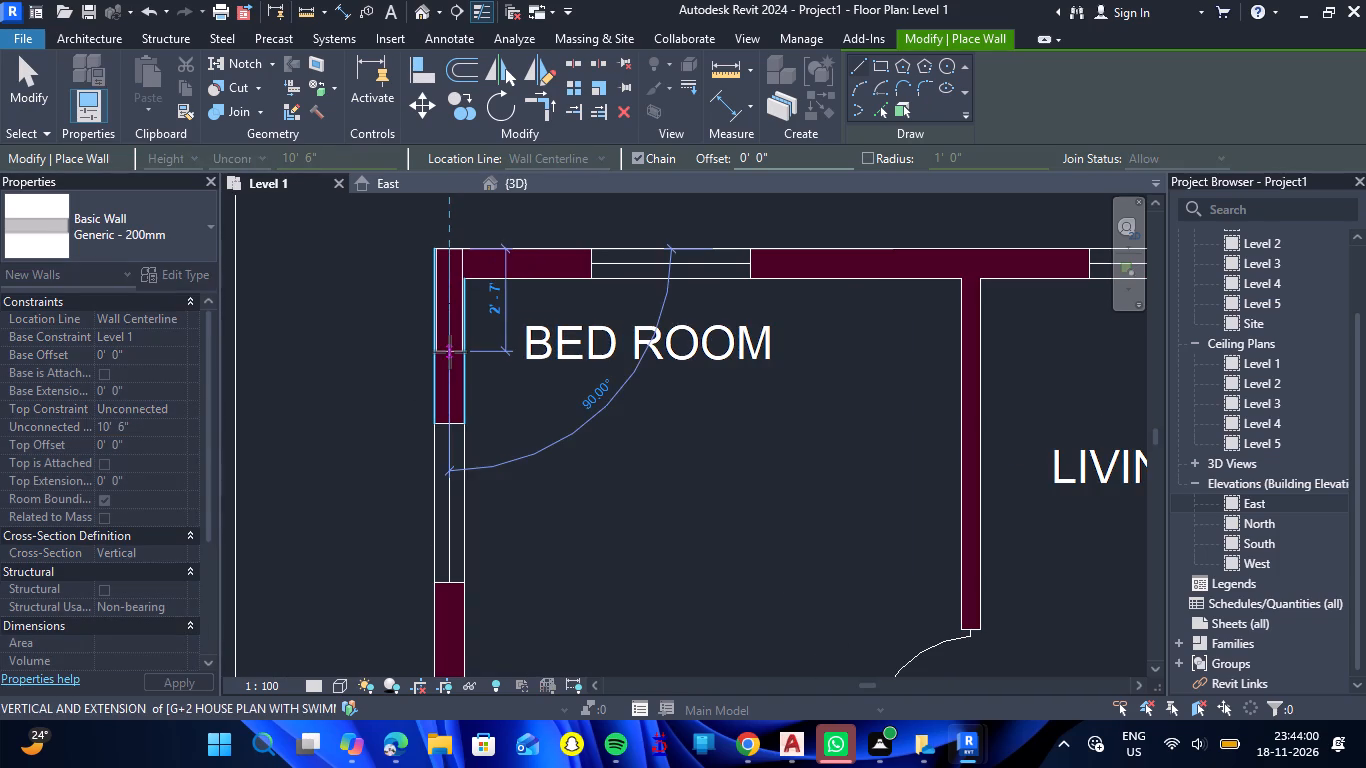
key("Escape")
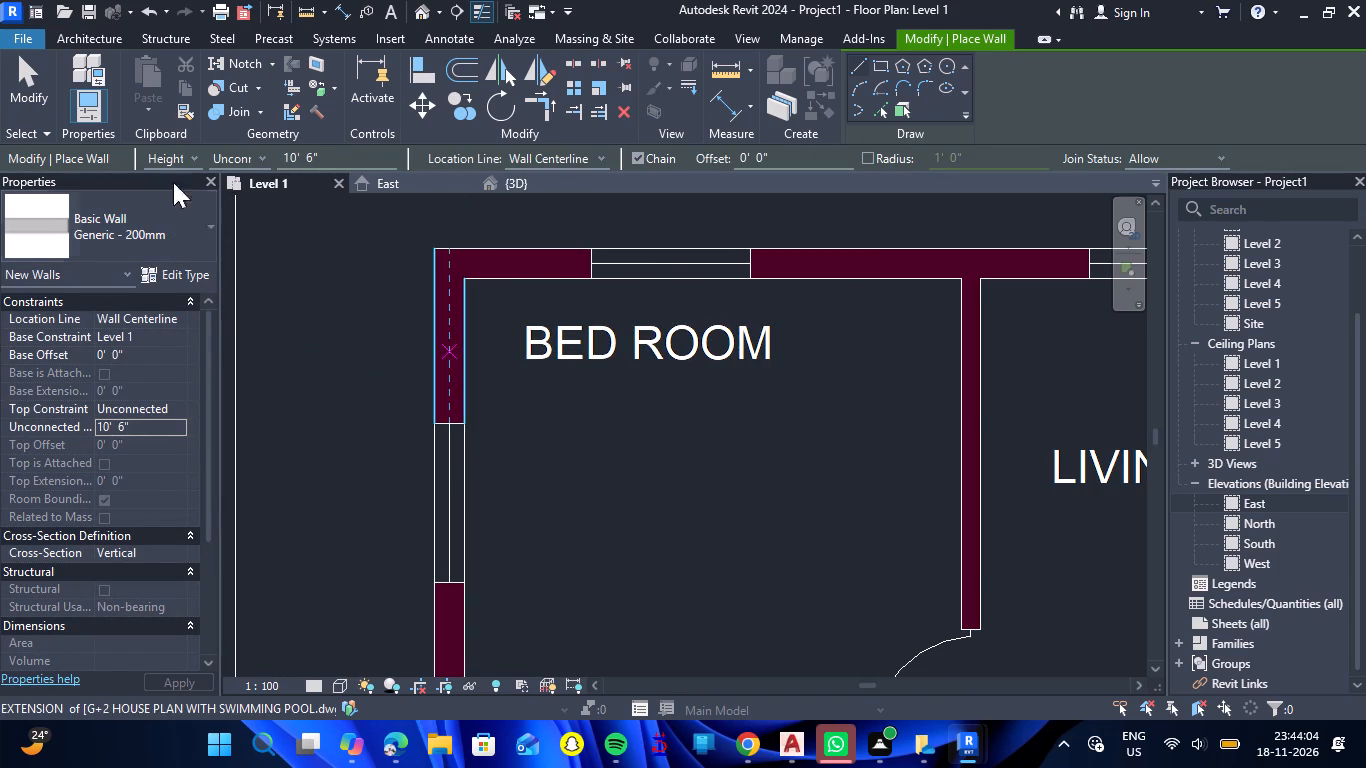
Review the type properties of the Generic - 200mm wall and look through the available wall types.
double_click(196, 272)
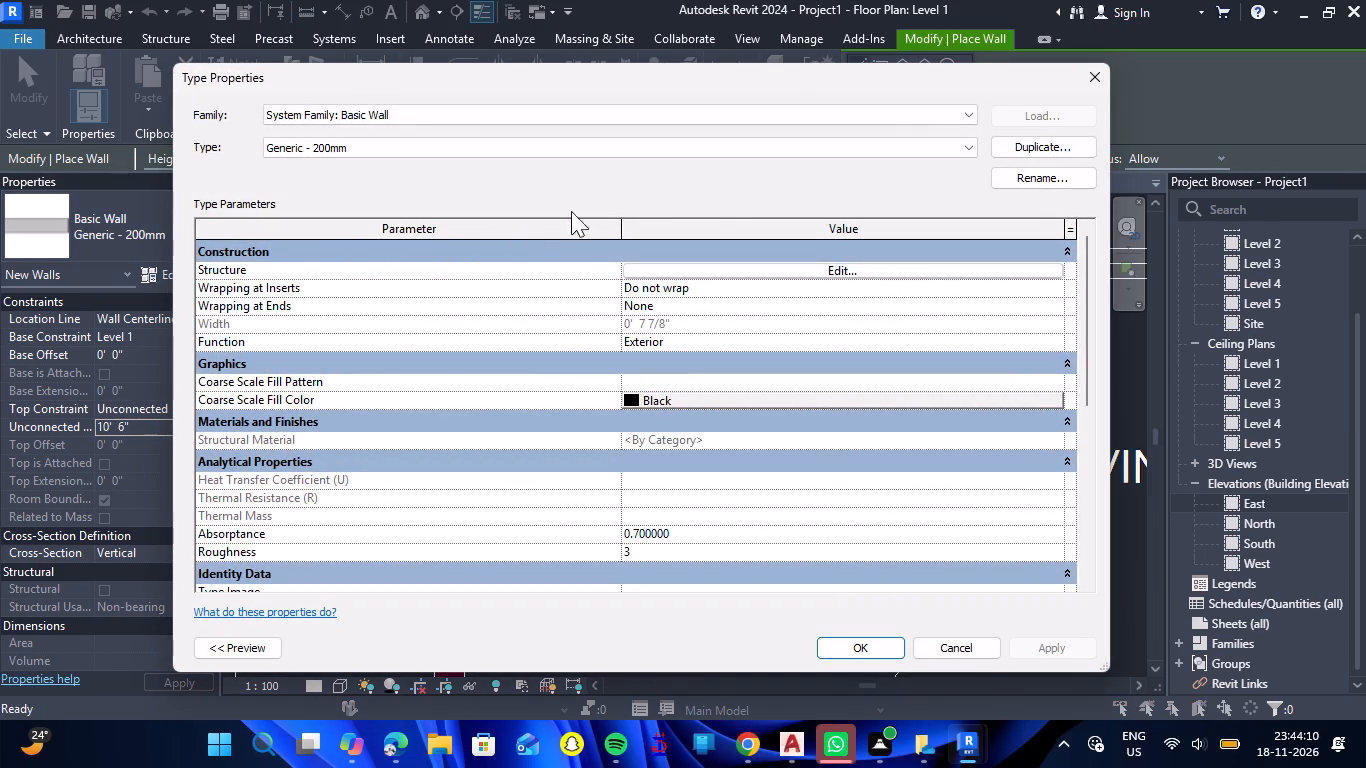
left_click(1099, 80)
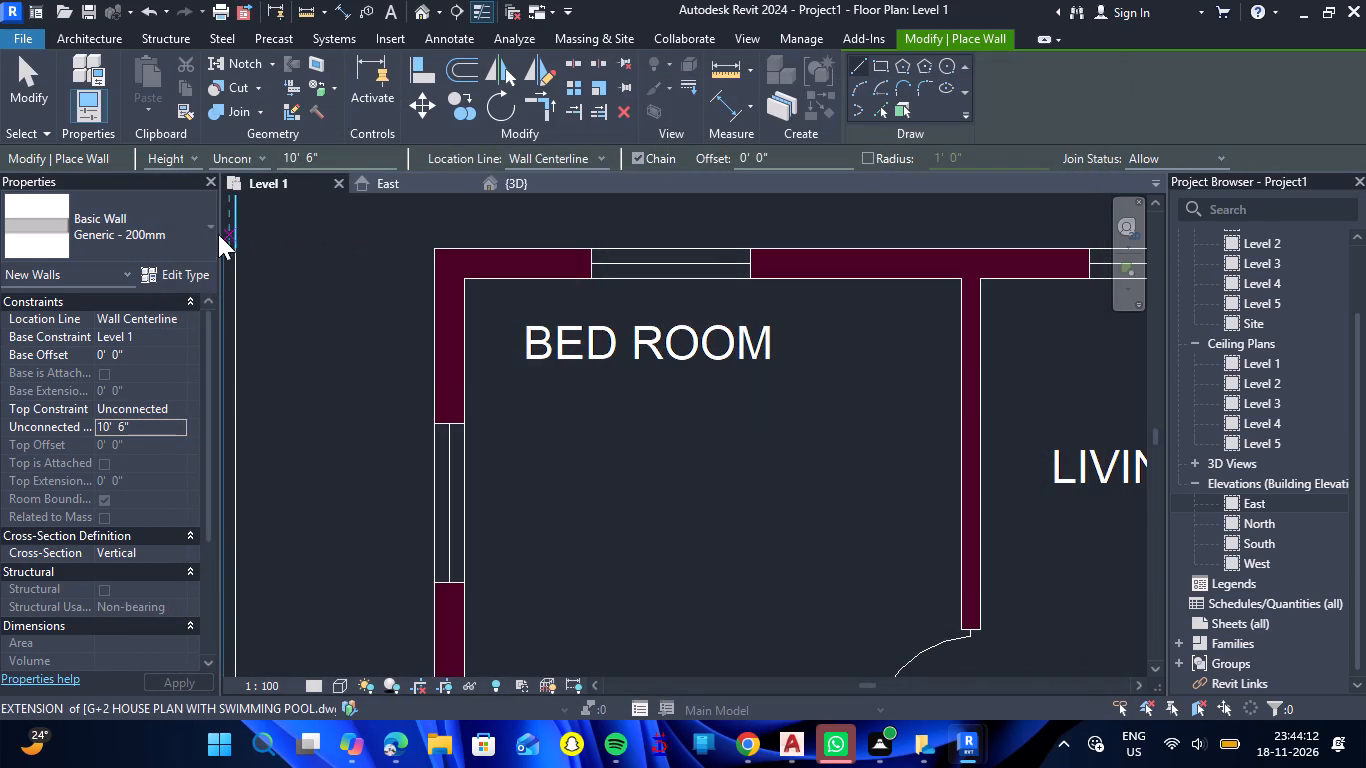
double_click(212, 228)
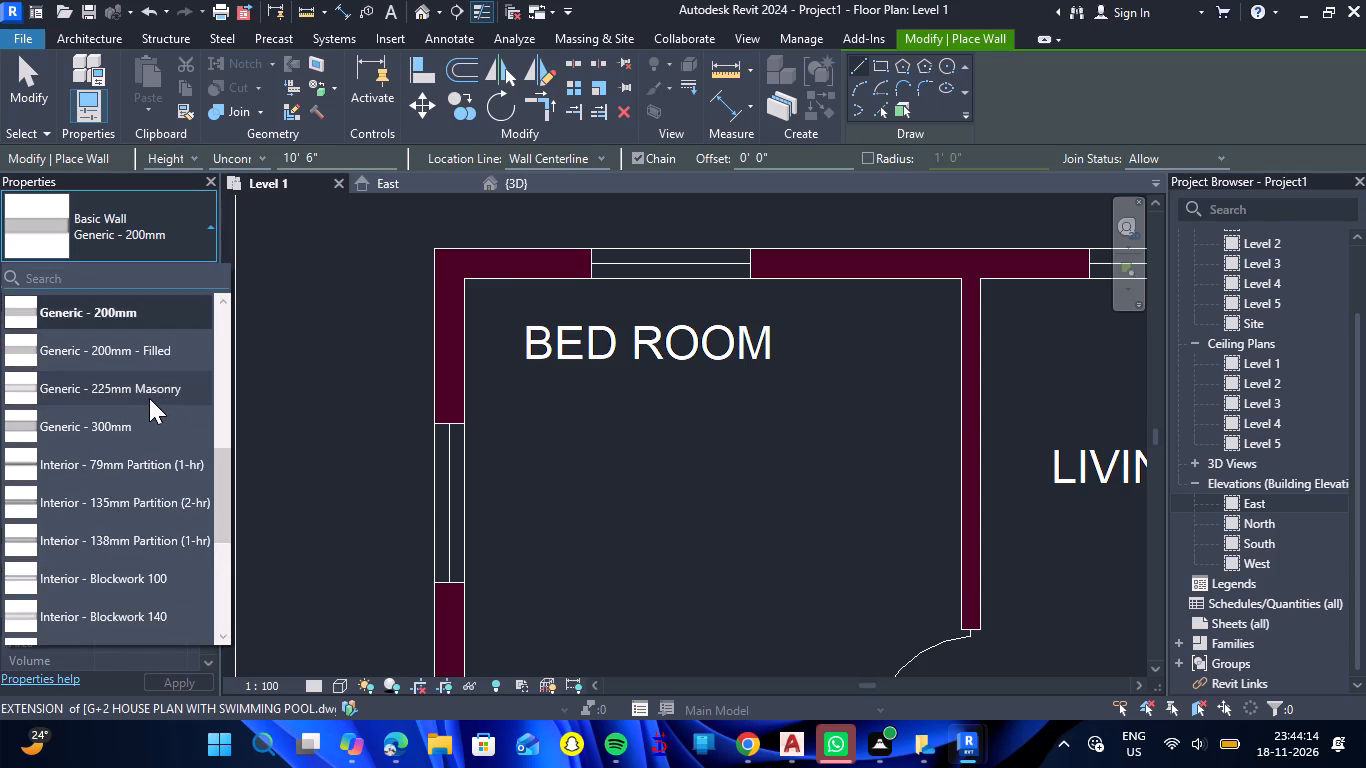
scroll(149, 398, "up", 4)
scroll(151, 395, "down", 2)
scroll(151, 395, "up", 4)
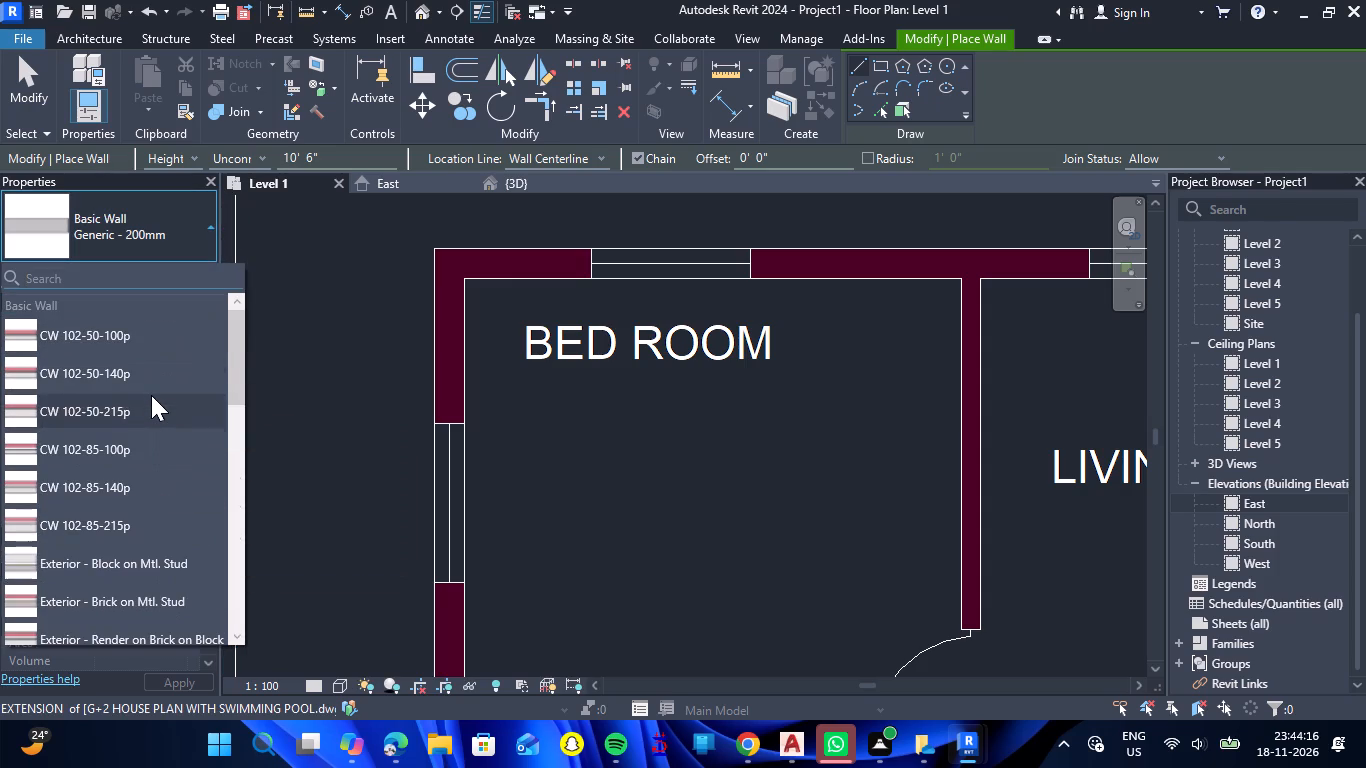
scroll(151, 395, "up", 4)
scroll(151, 395, "down", 6)
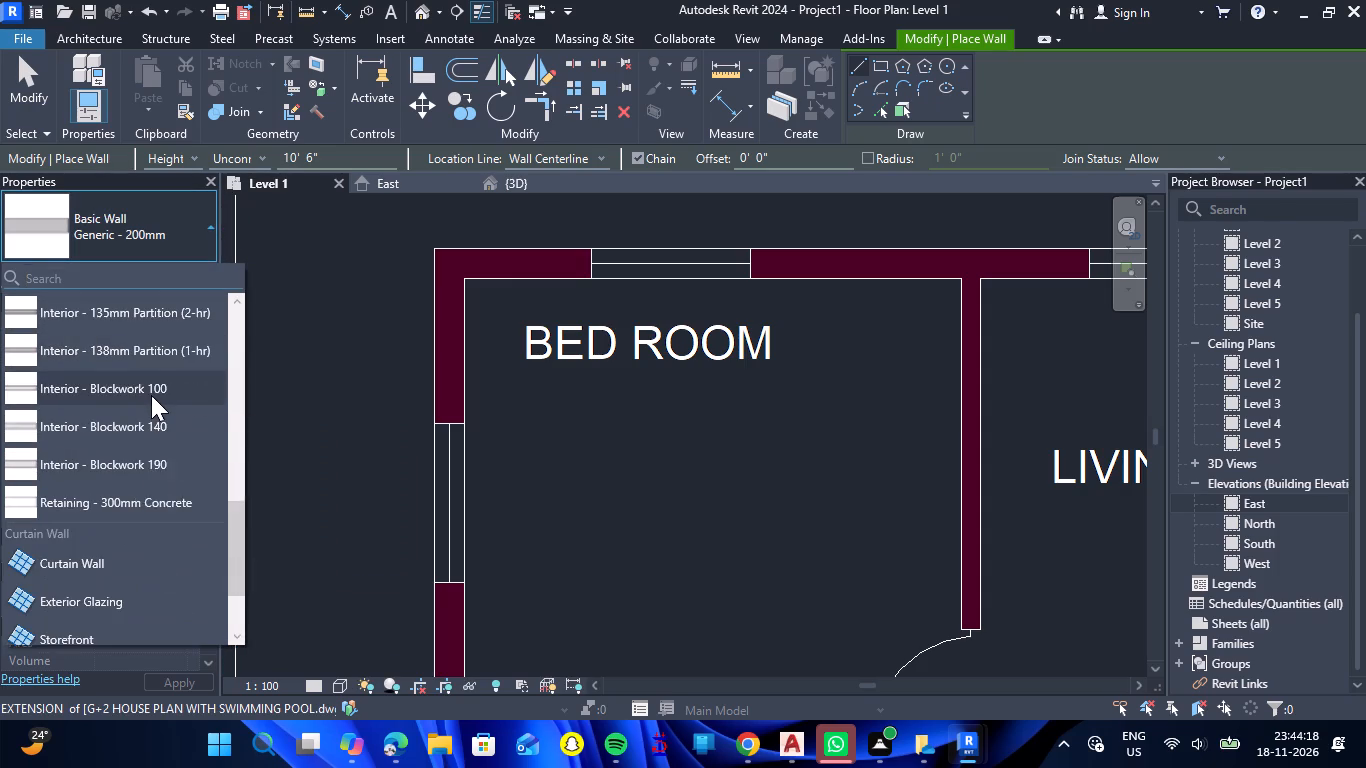
scroll(151, 395, "up", 2)
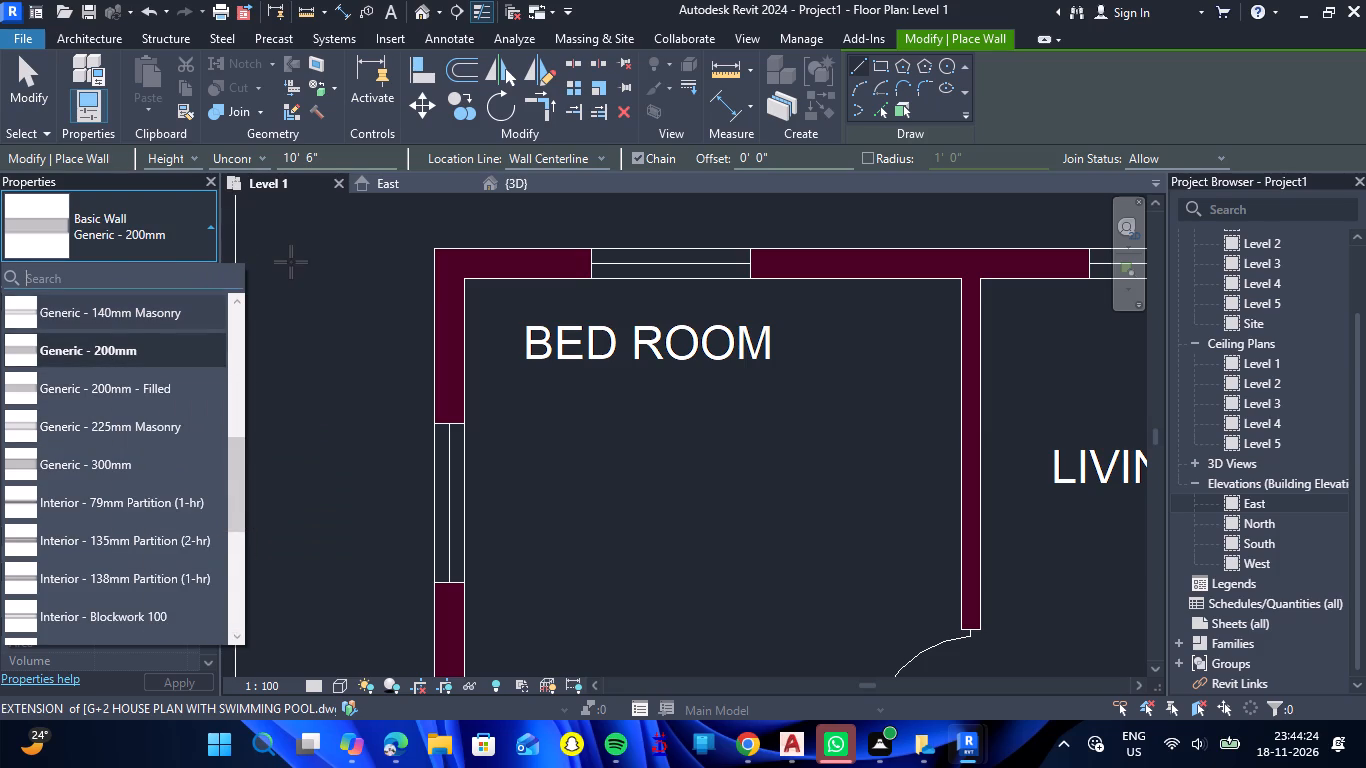
key("Escape")
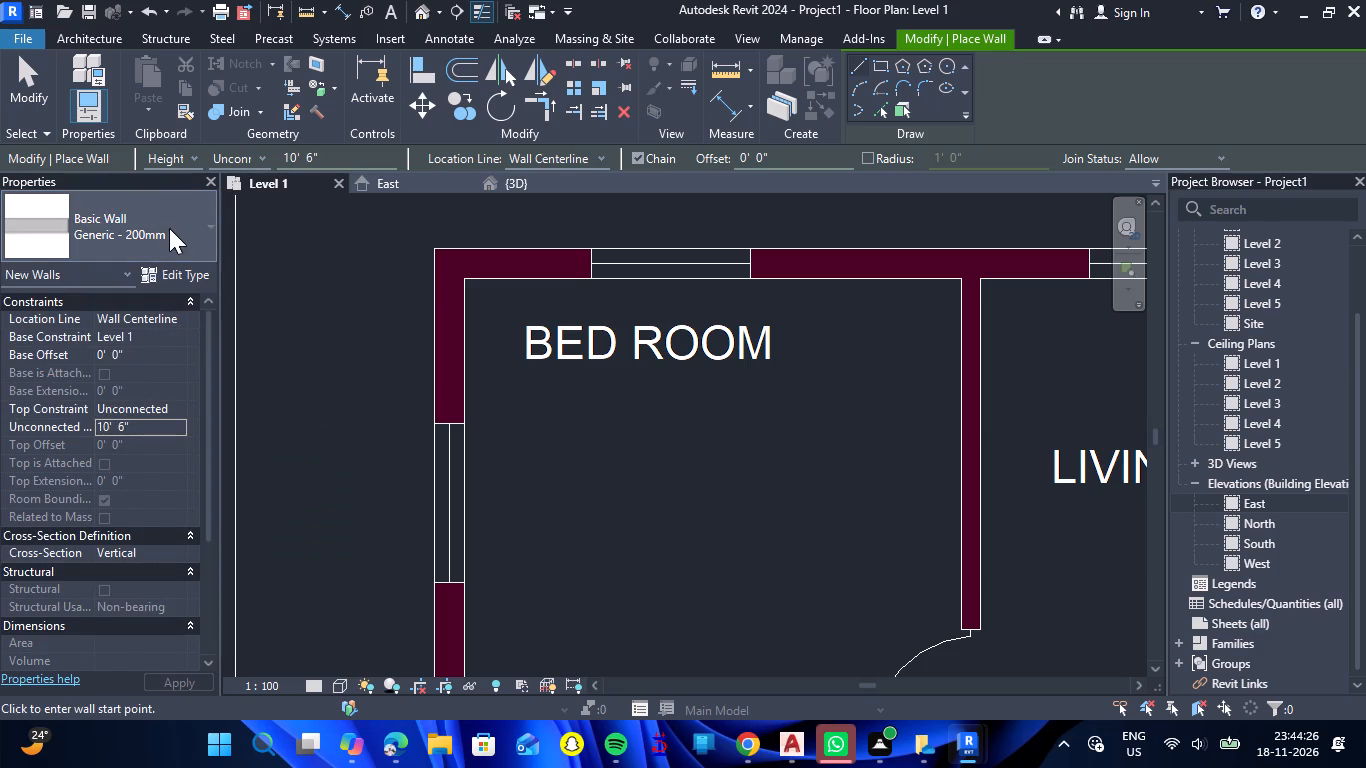
Set the project length format to suppress 0 feet and round to the nearest 1/8".
left_click(784, 42)
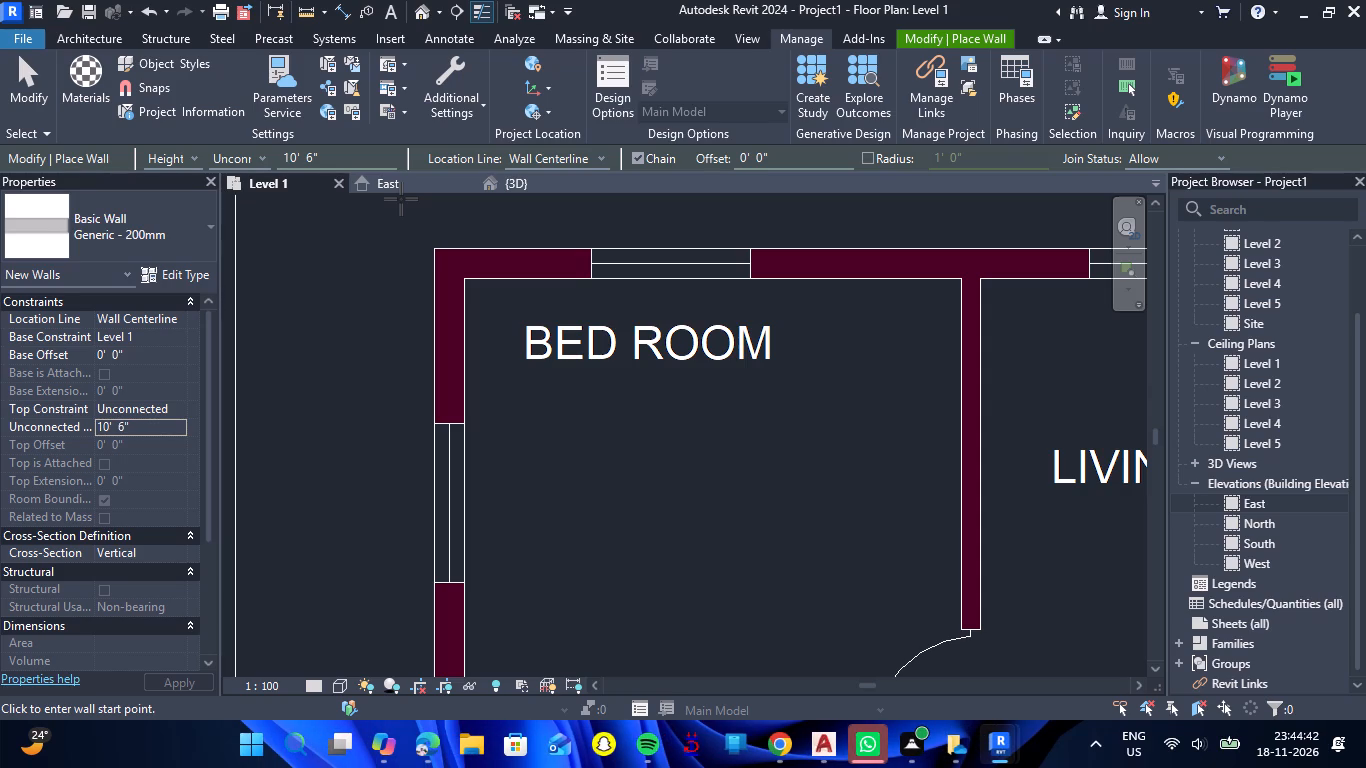
scroll(415, 282, "down", 3)
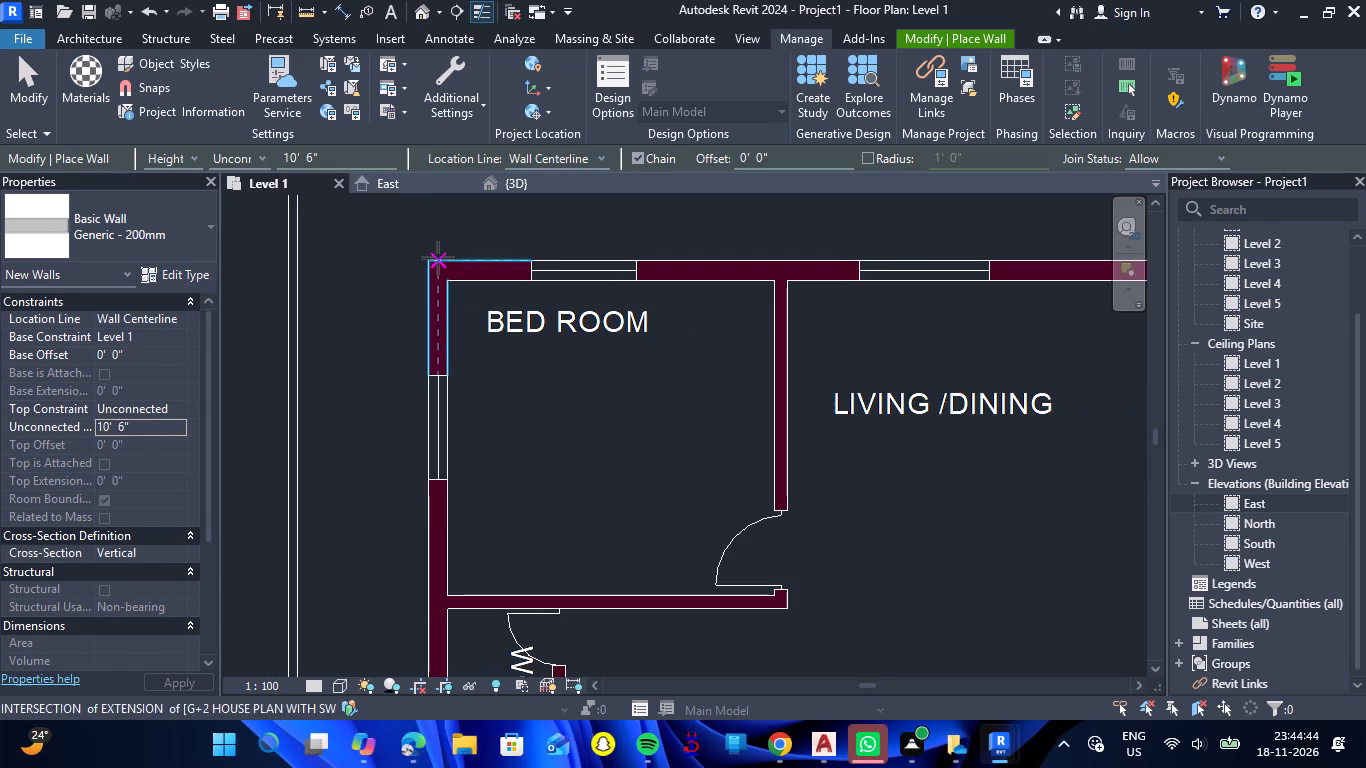
left_click(356, 117)
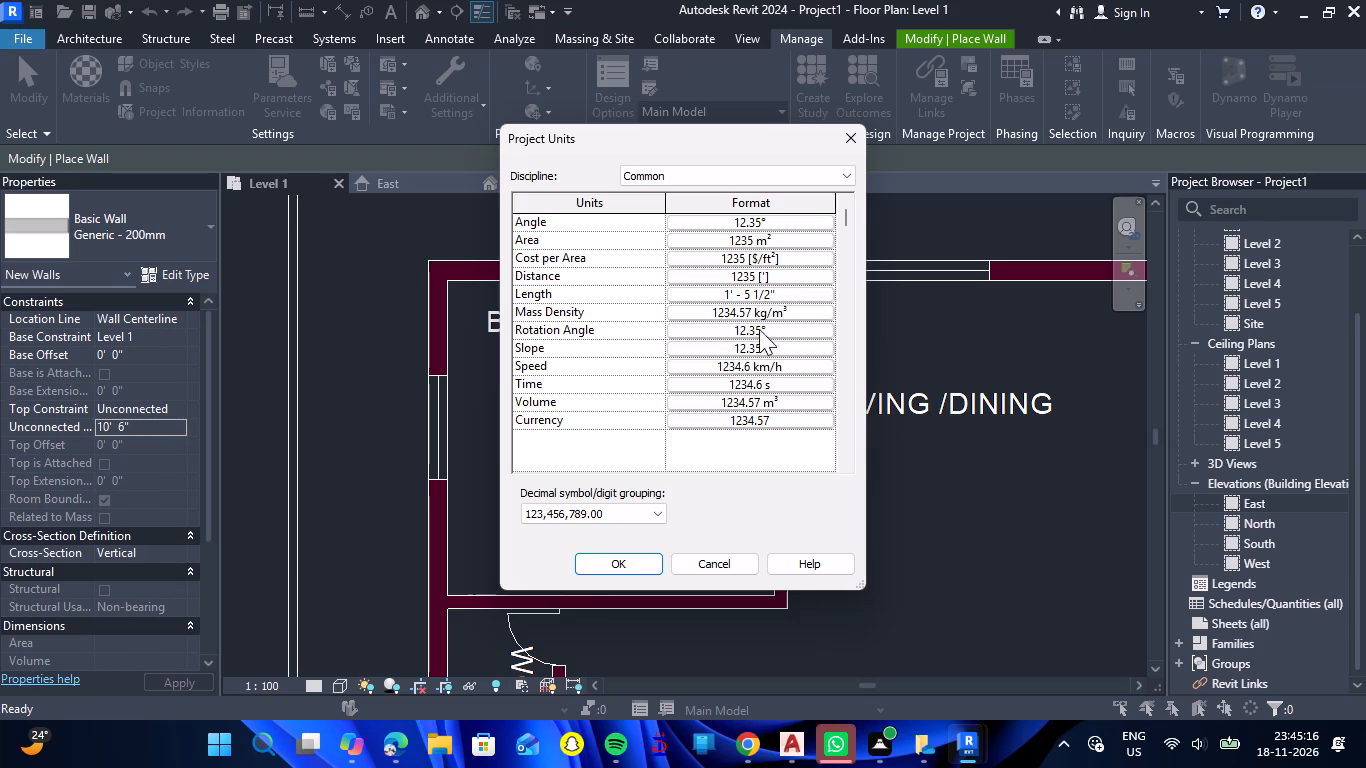
double_click(772, 293)
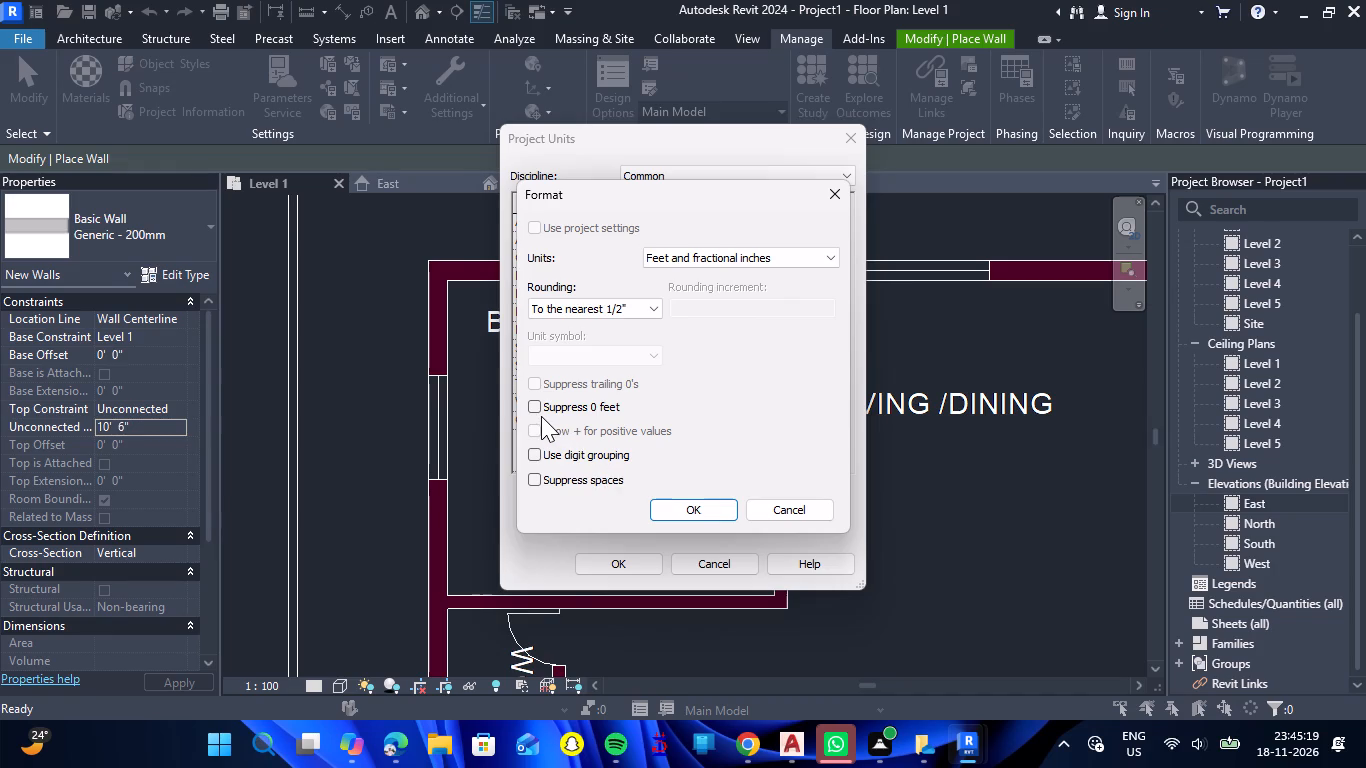
left_click(538, 412)
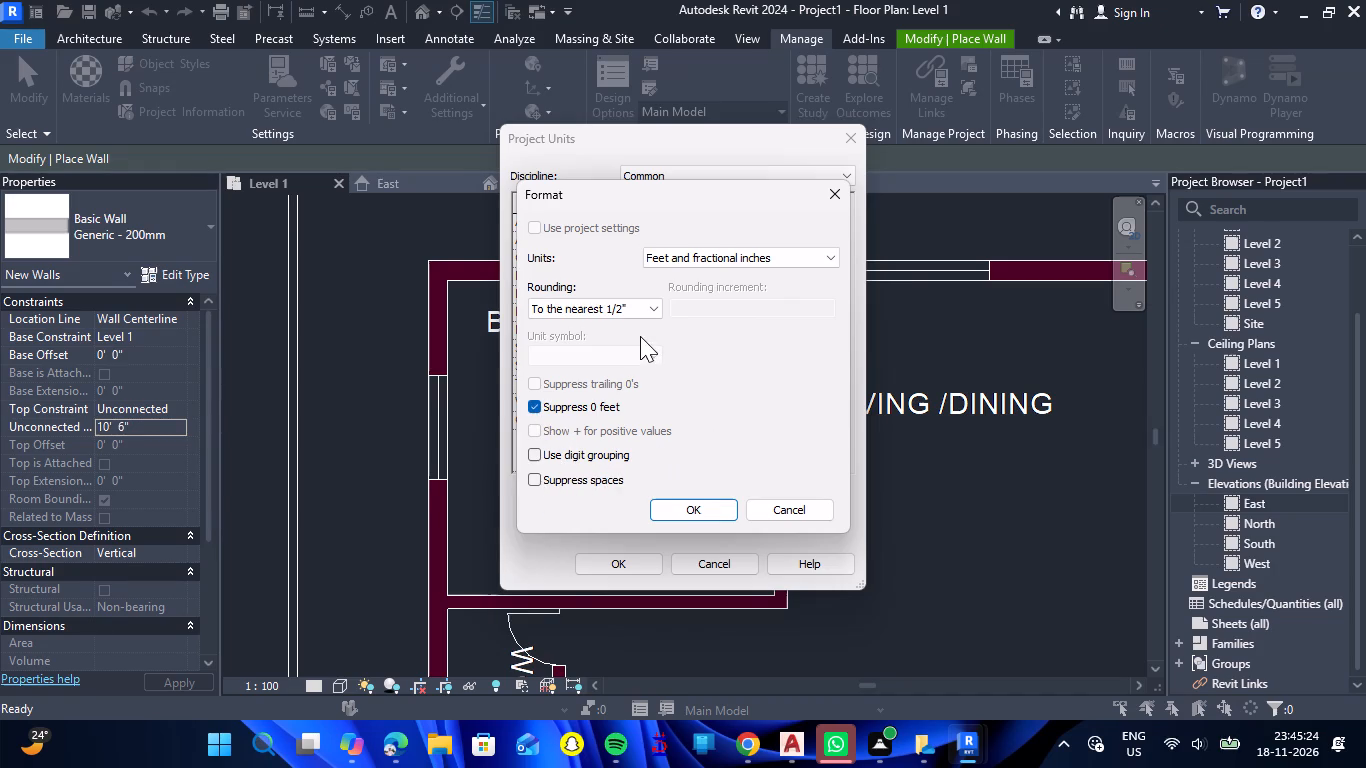
left_click(659, 314)
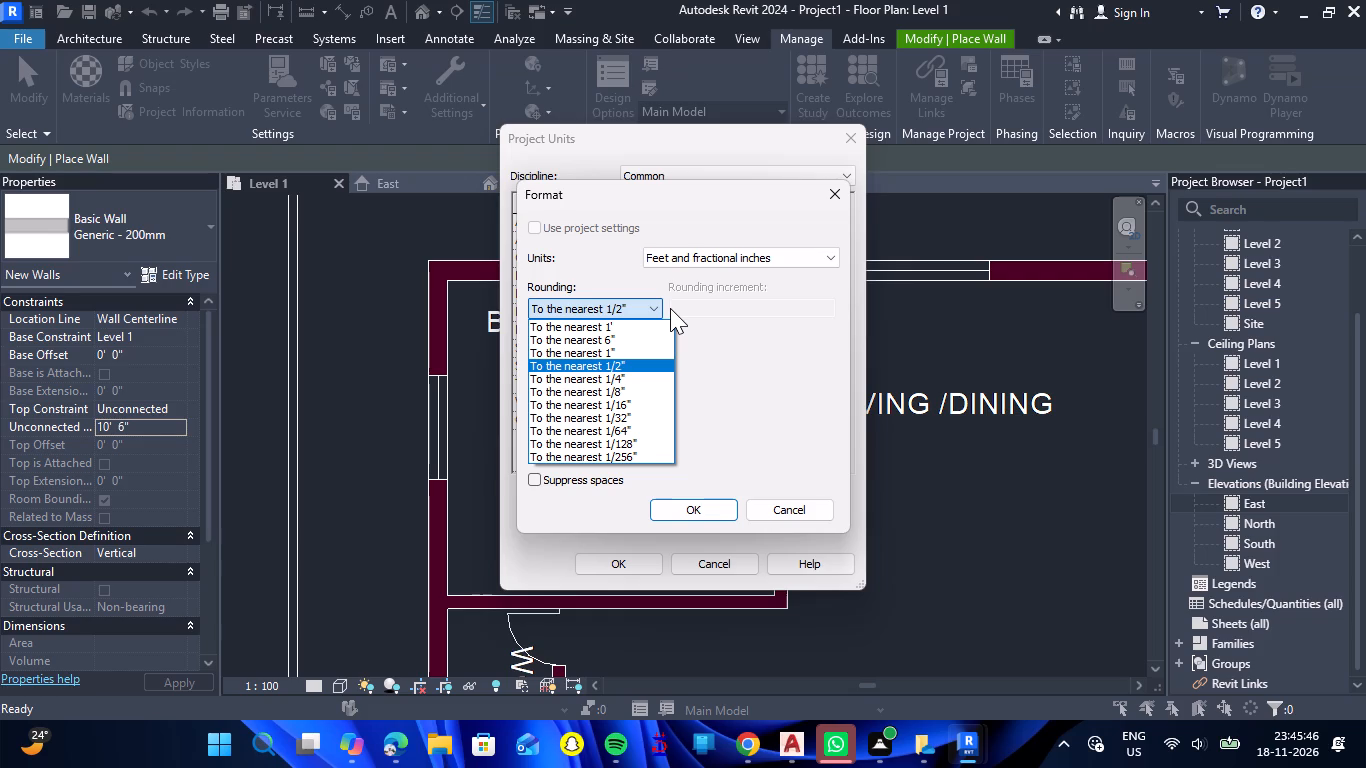
left_click(633, 394)
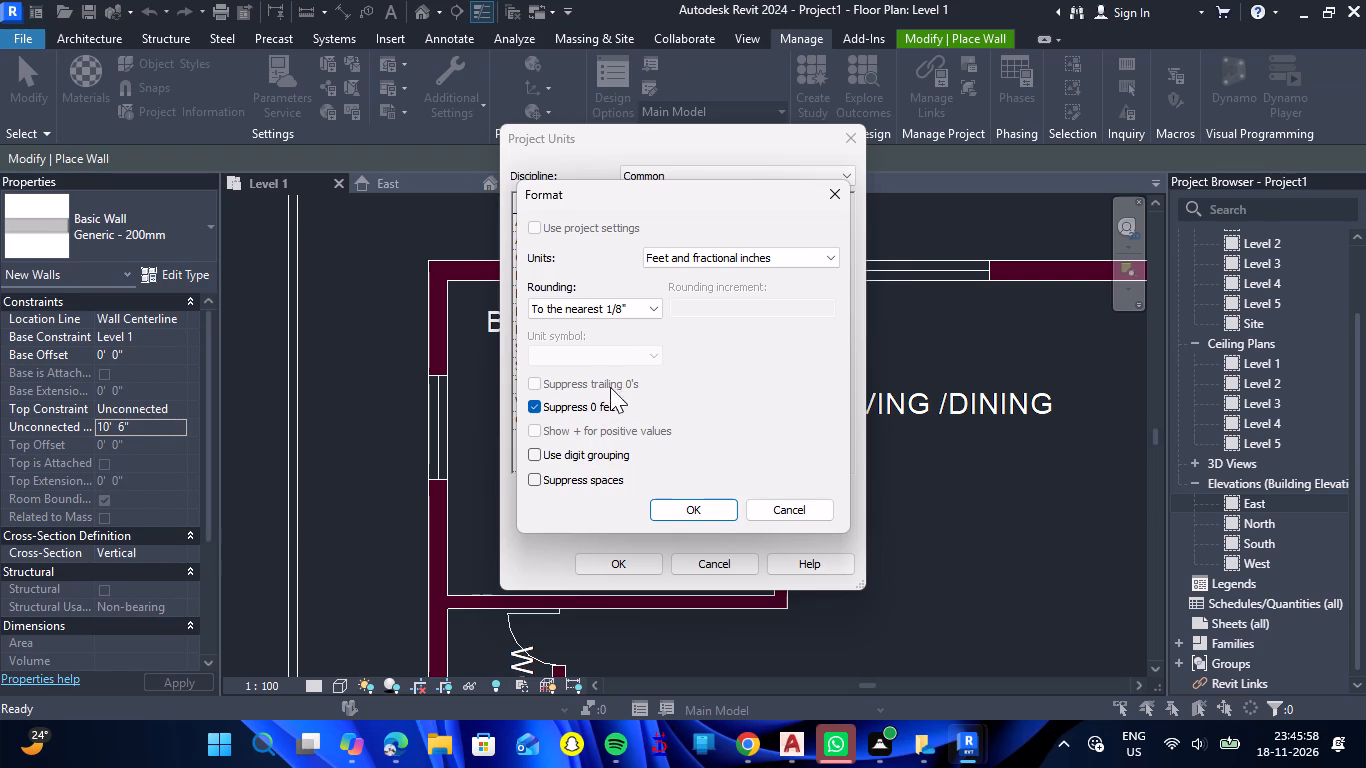
left_click(709, 504)
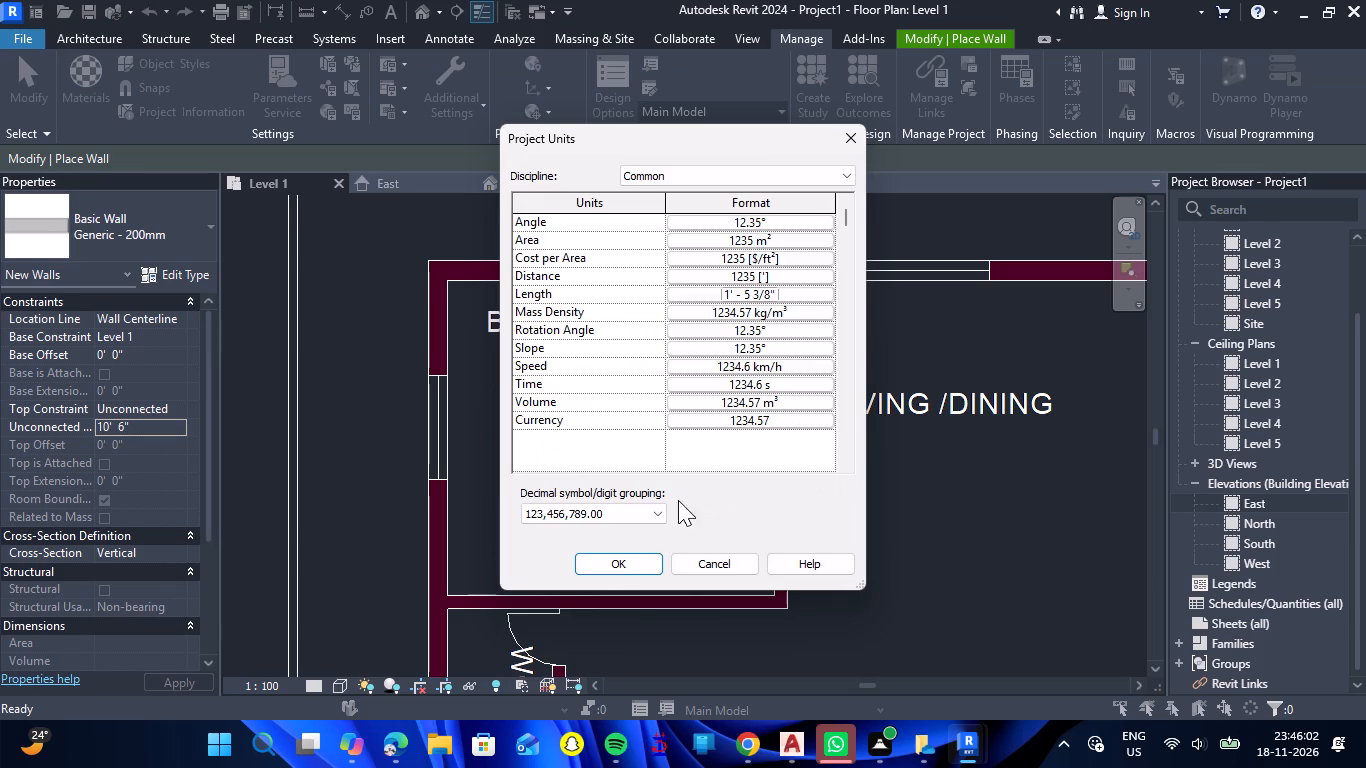
left_click(612, 567)
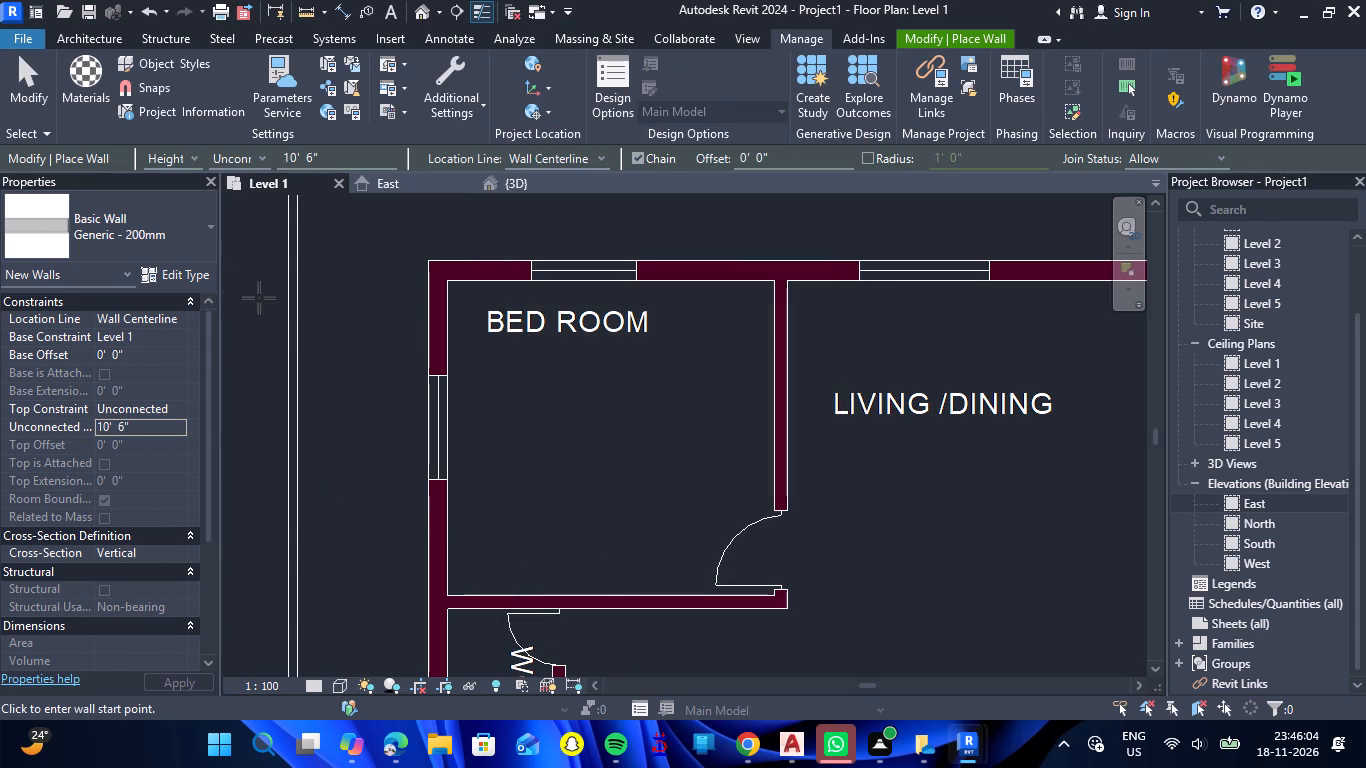
Duplicate the Generic - 200mm wall type as Generic - 9".
left_click(181, 277)
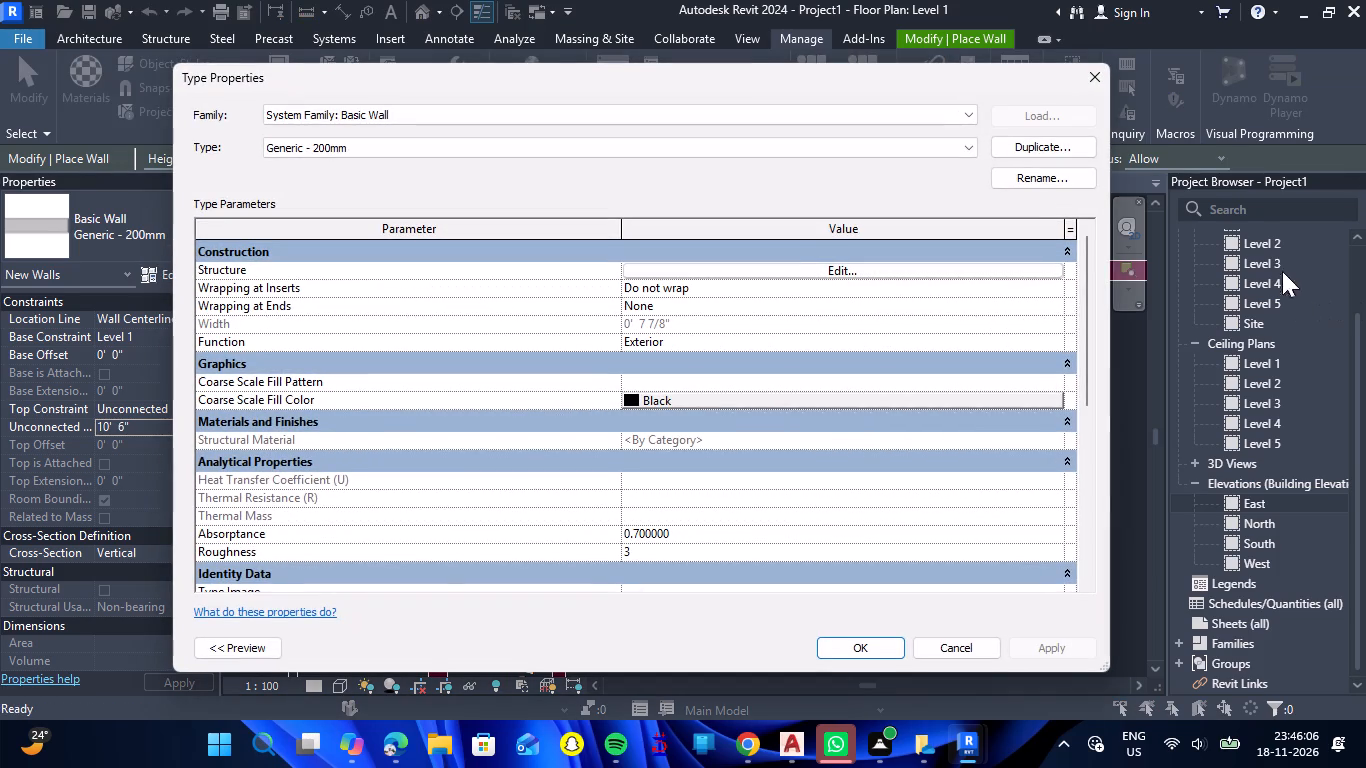
left_click(1054, 143)
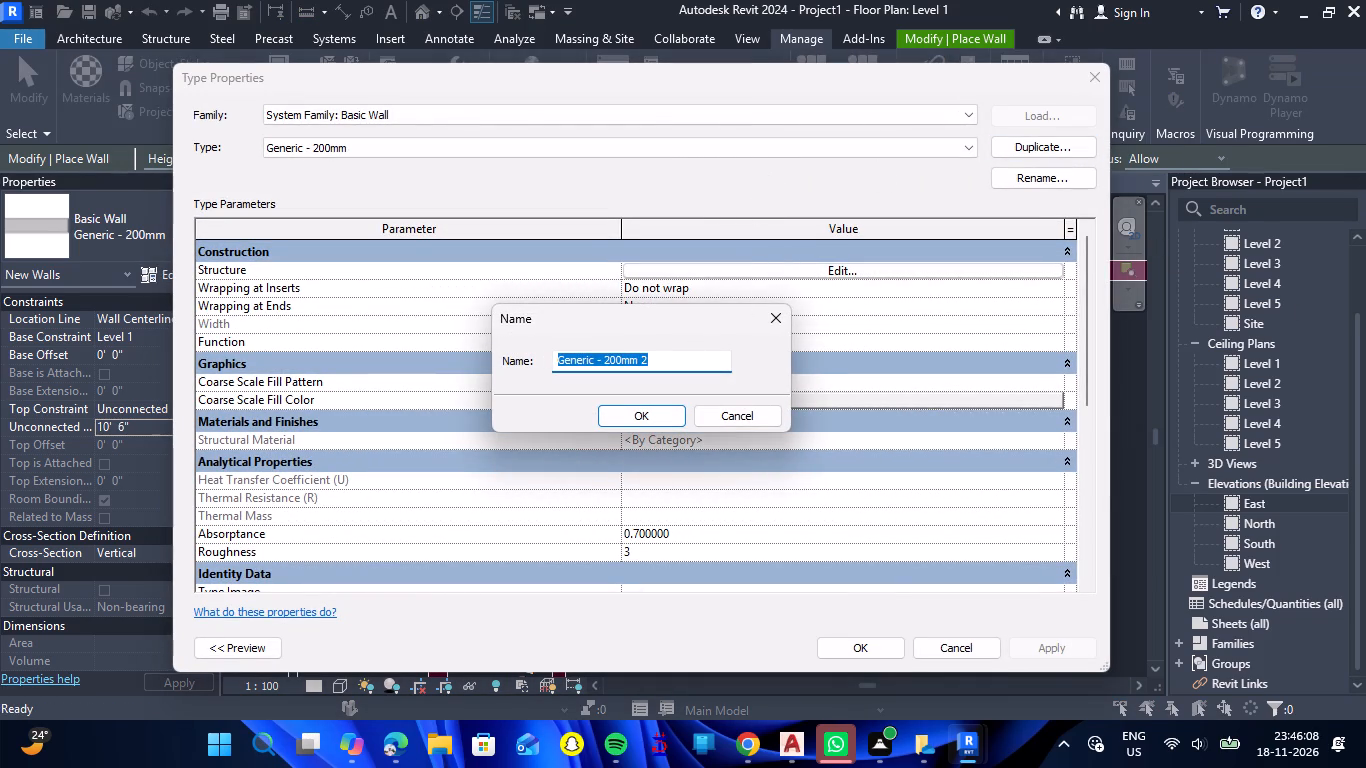
left_click(675, 366)
key("BackSpace")
key("BackSpace")
key("BackSpace")
key("BackSpace")
key("BackSpace")
key("BackSpace")
key("BackSpace")
key("BackSpace")
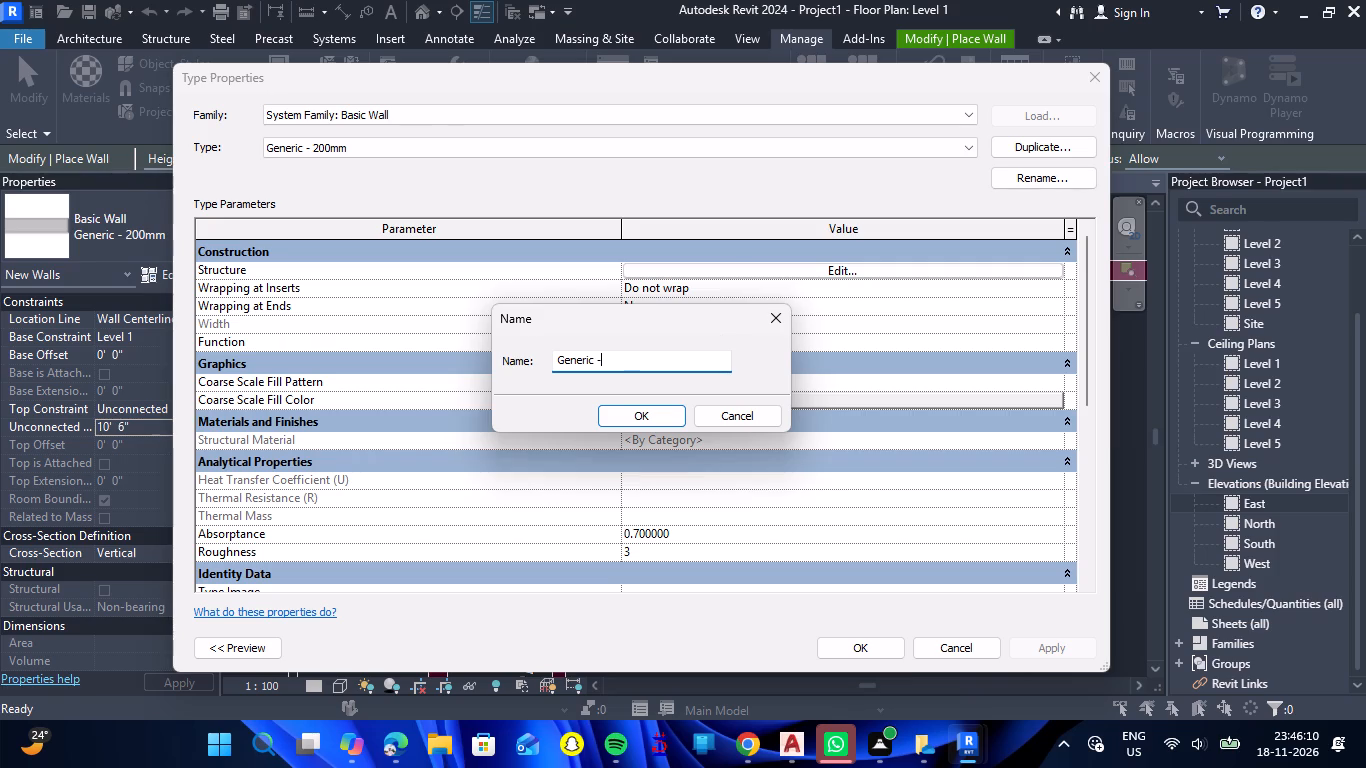
key("space")
type("9")
key("shift+quotedbl")
key("Return")
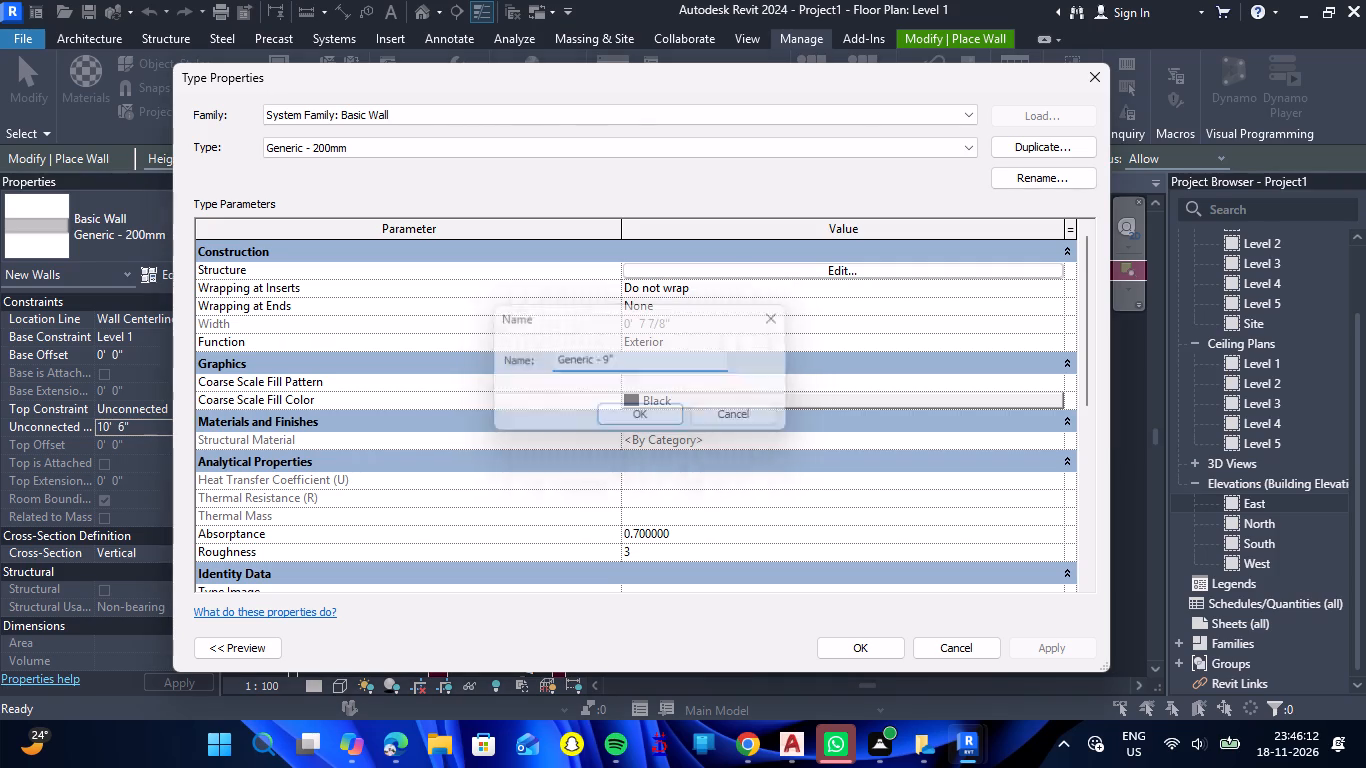
Set the structure layer thickness of the Generic - 9" wall type to 9" and apply the type changes.
left_click(817, 260)
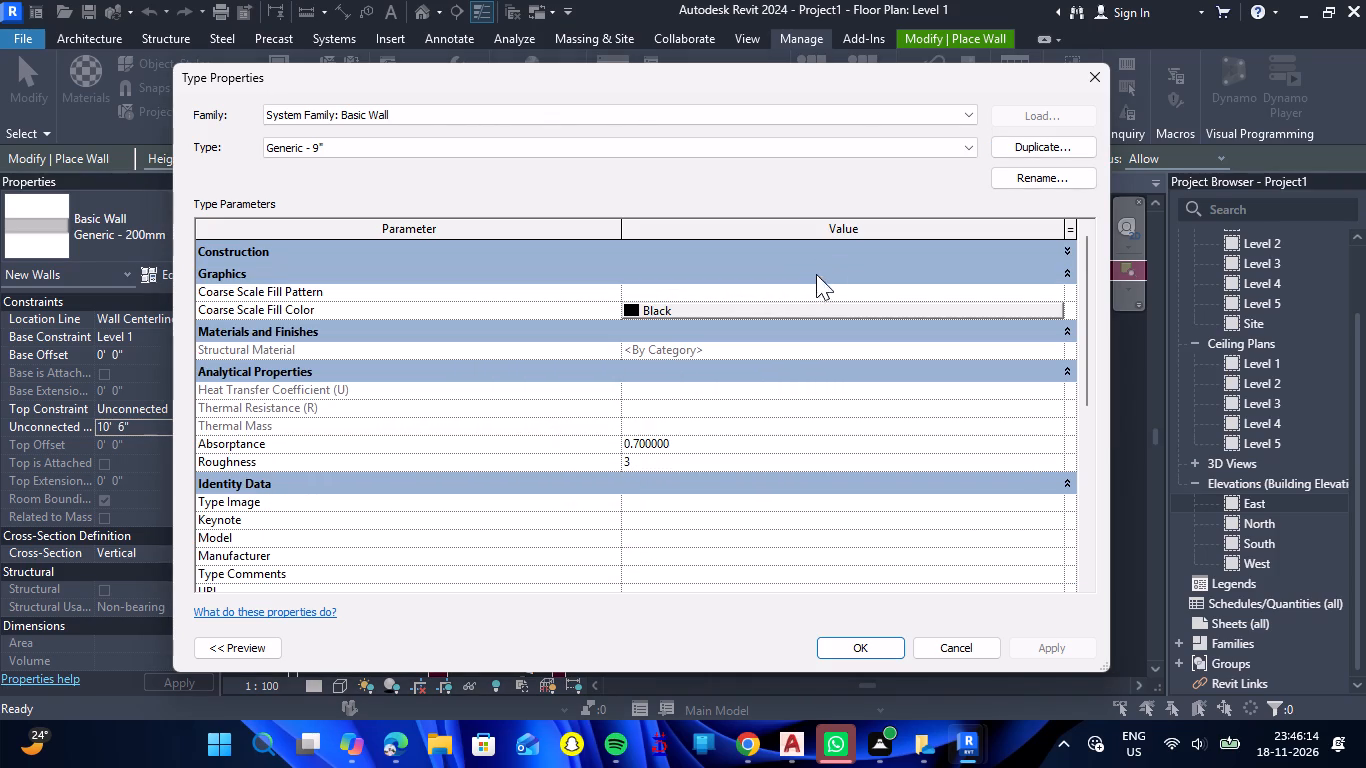
left_click(1070, 251)
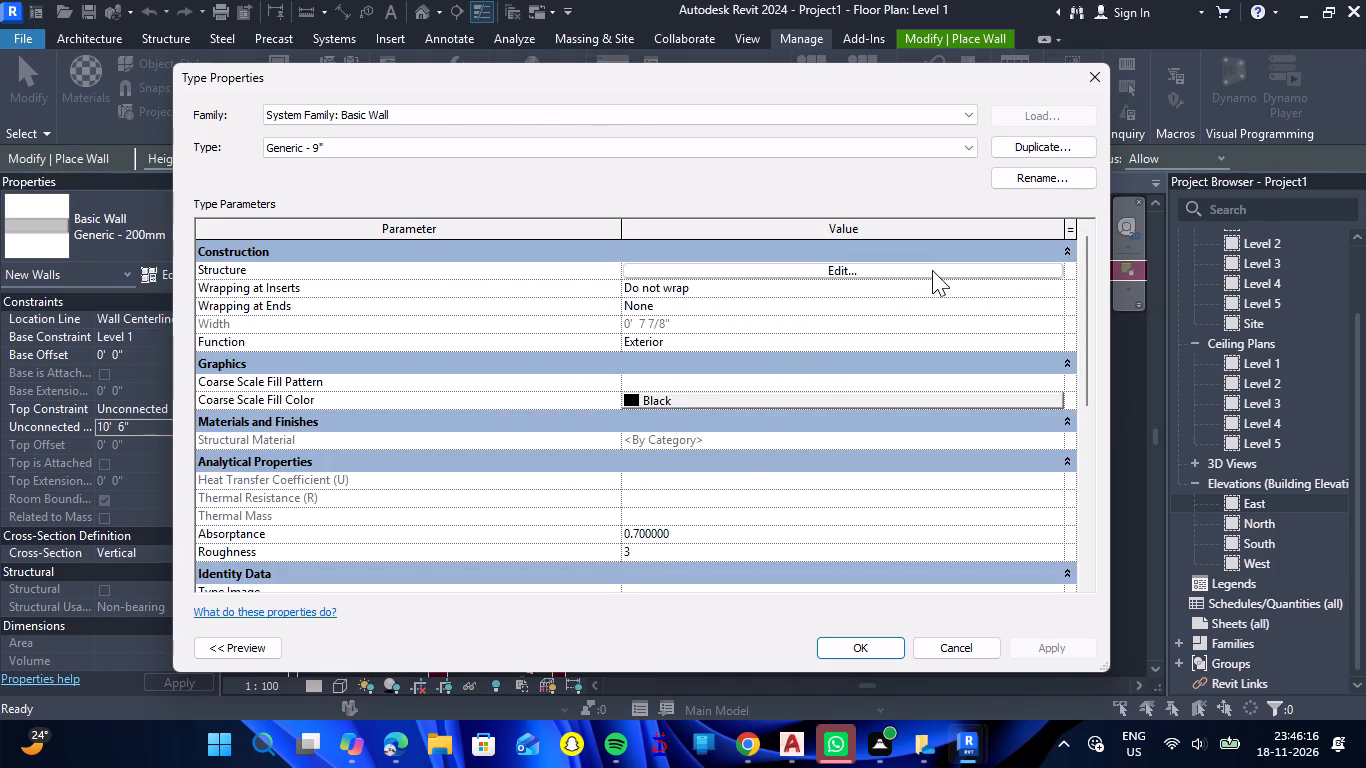
left_click(932, 270)
left_click(646, 263)
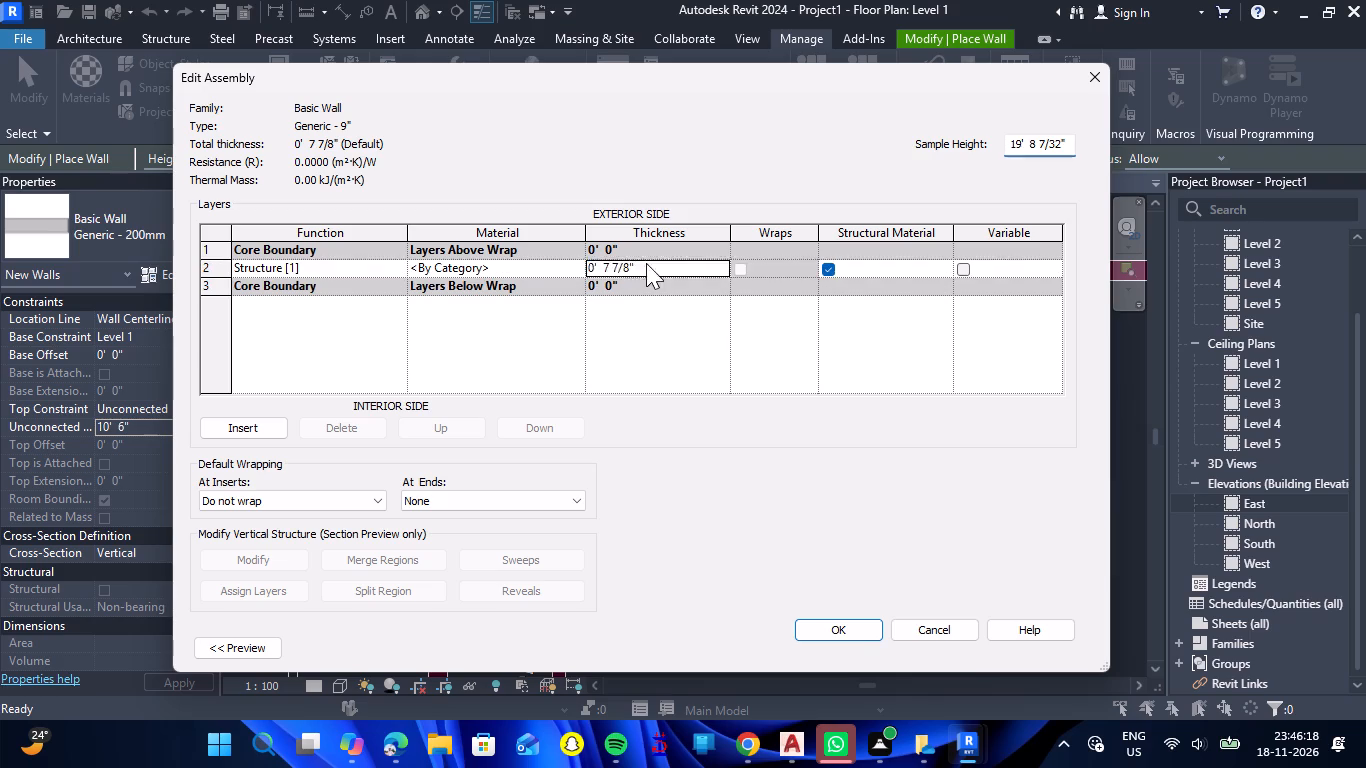
type("9\"")
key("Return")
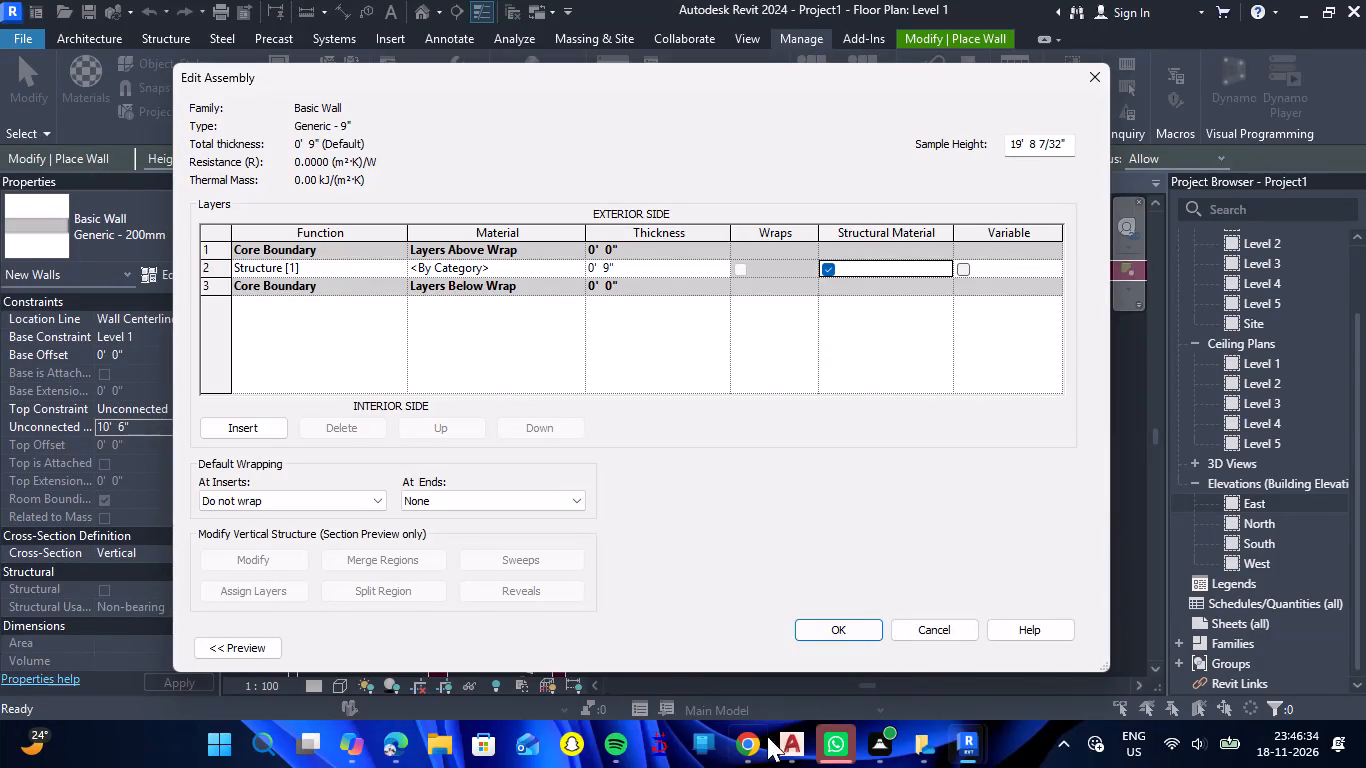
left_click(841, 632)
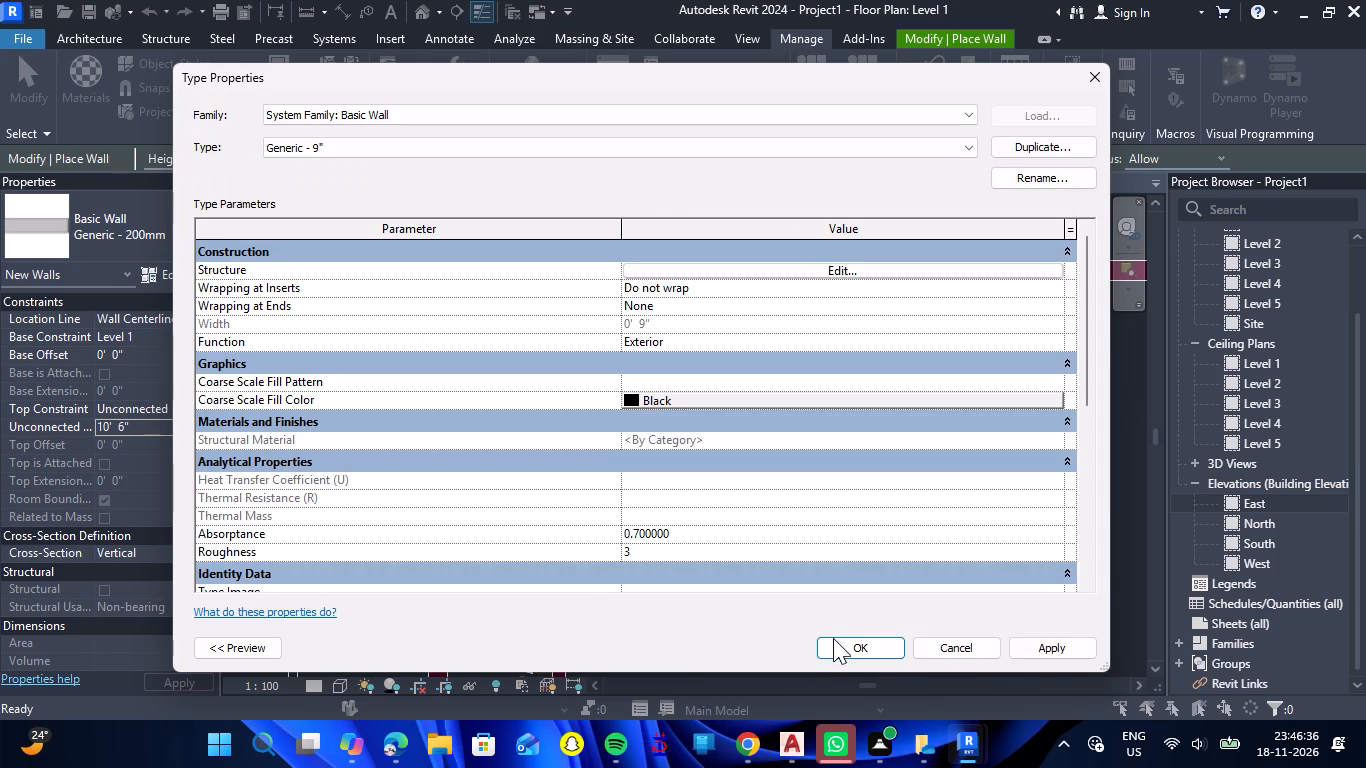
triple_click(837, 644)
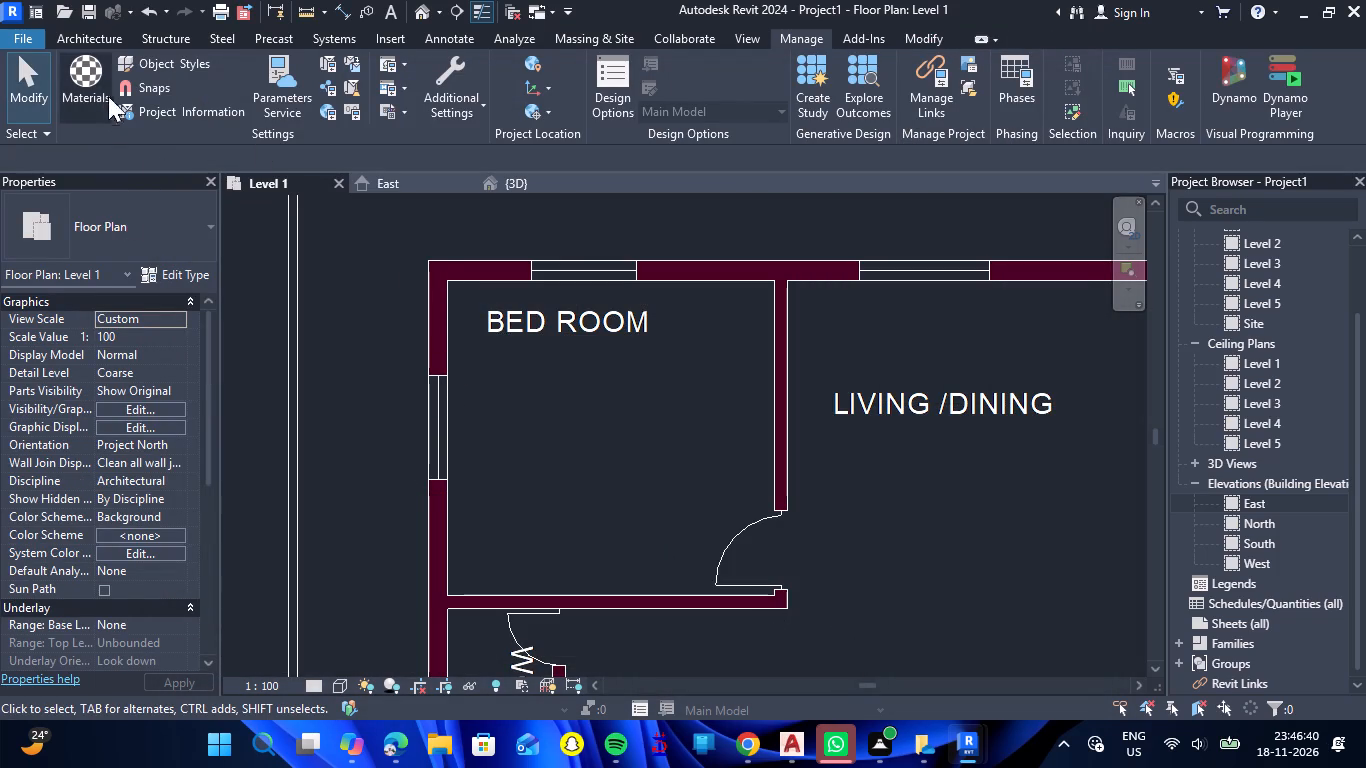
Draw a Generic - 9" wall along the west exterior of the house plan, from the upper BED ROOM corner to the lower WC+BATH corner.
left_click(100, 50)
left_click(113, 36)
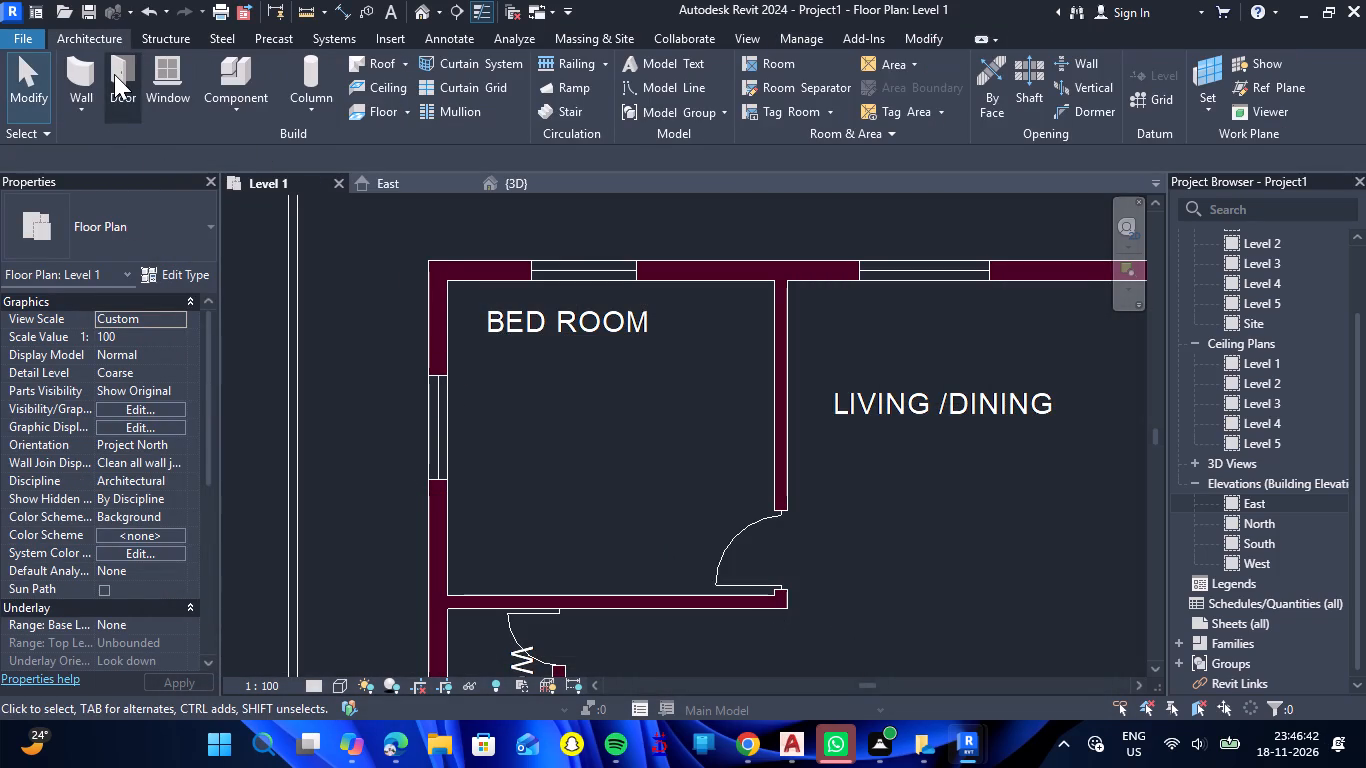
left_click(114, 74)
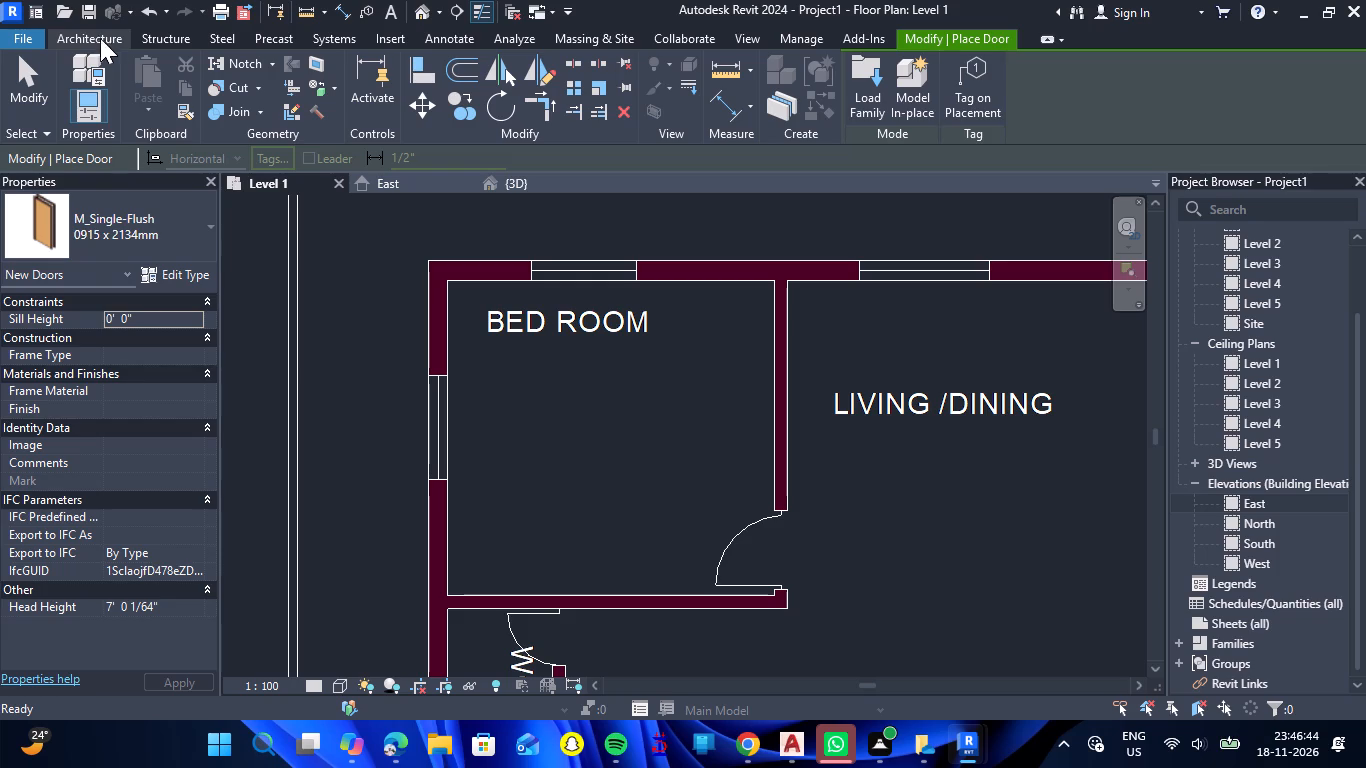
left_click(107, 43)
left_click(94, 77)
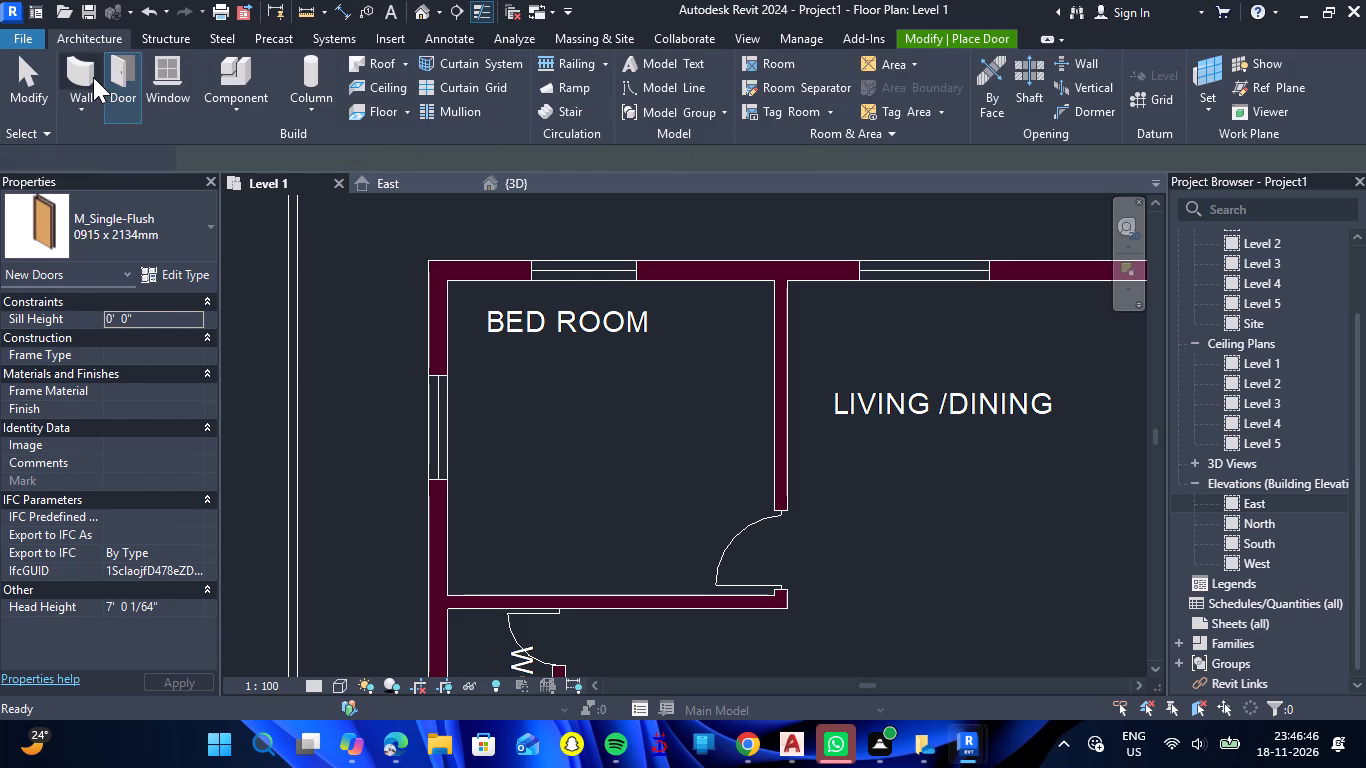
left_click(439, 261)
scroll(436, 366, "down", 5)
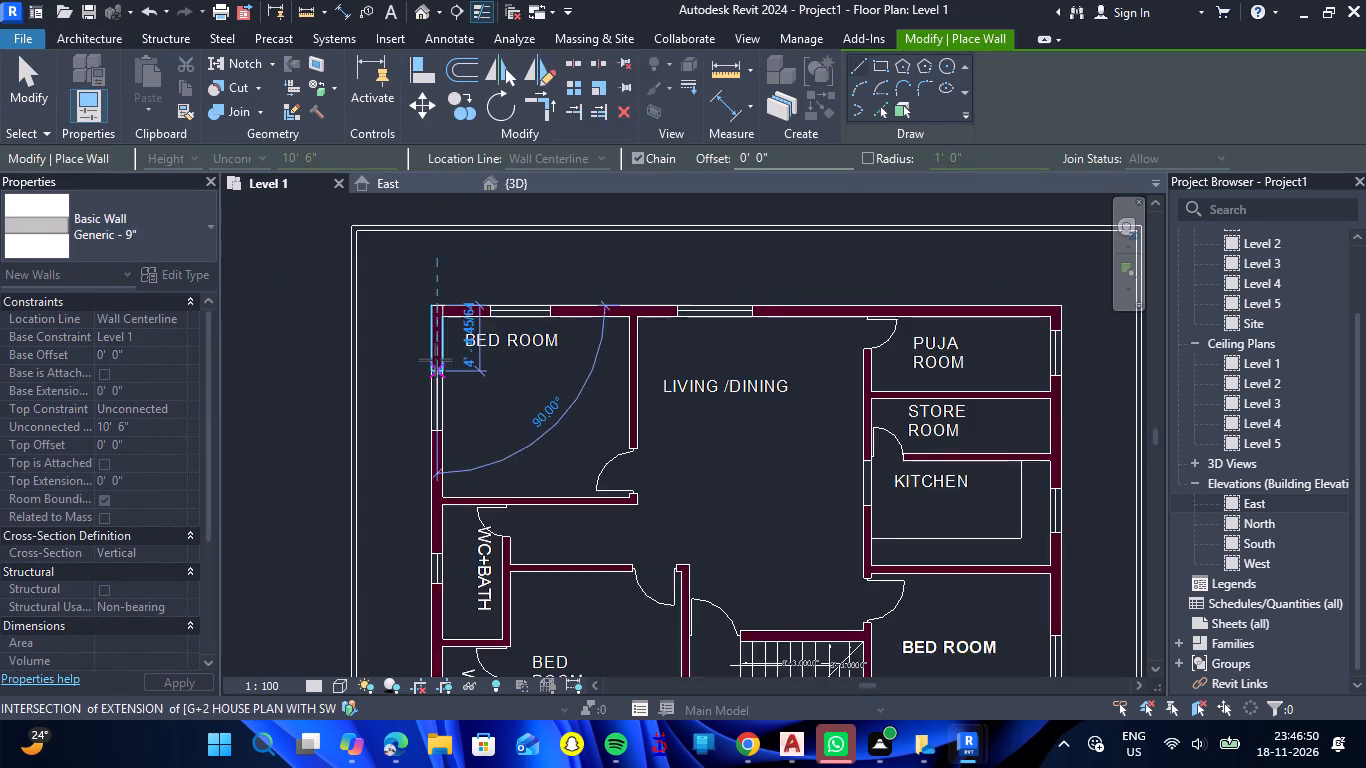
scroll(436, 360, "down", 6)
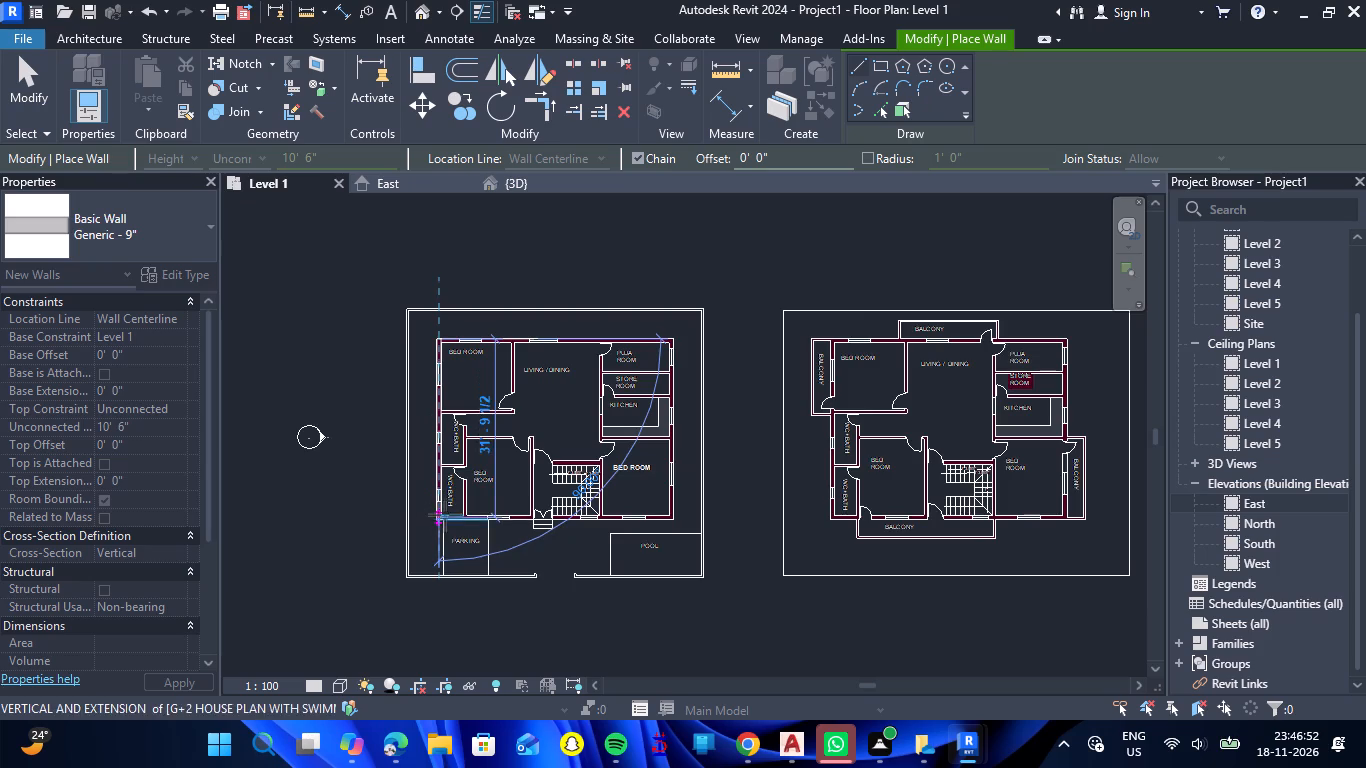
scroll(444, 515, "up", 15)
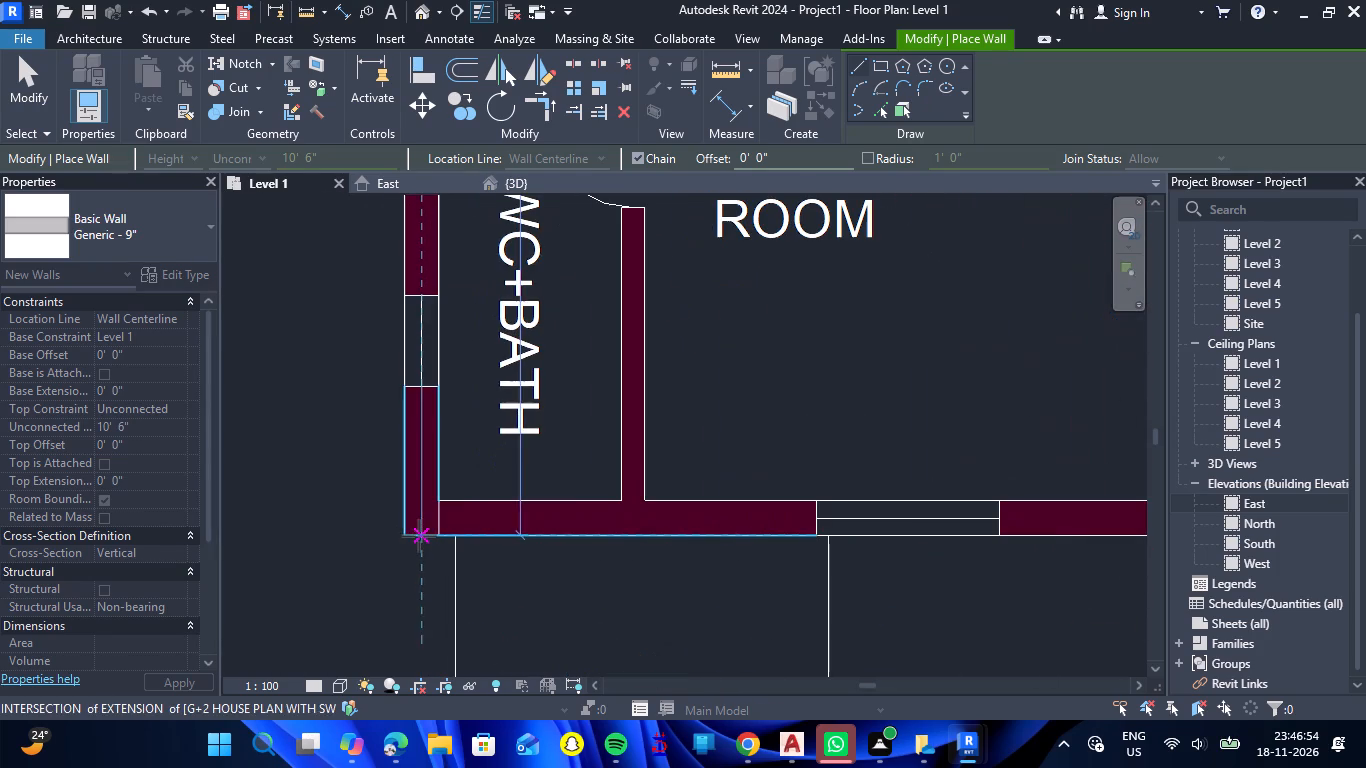
left_click(421, 538)
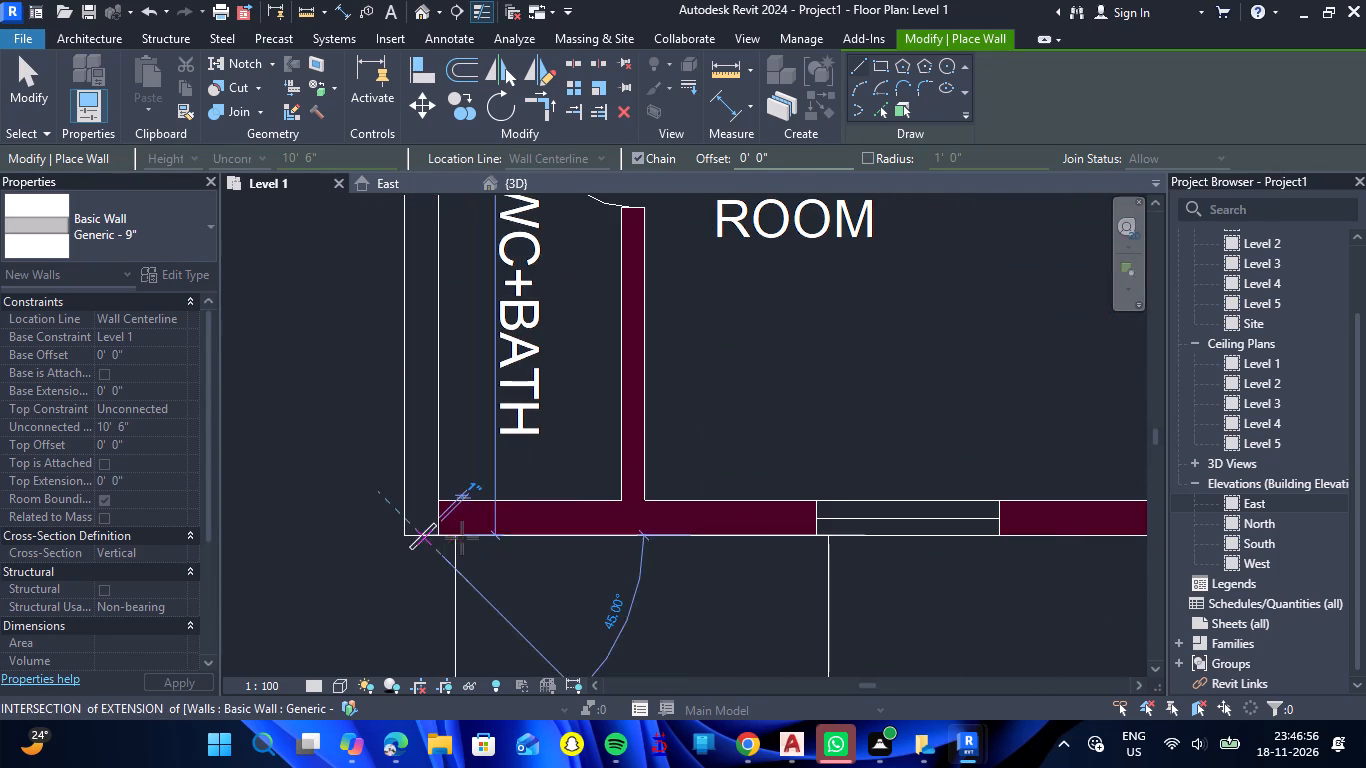
key("Escape")
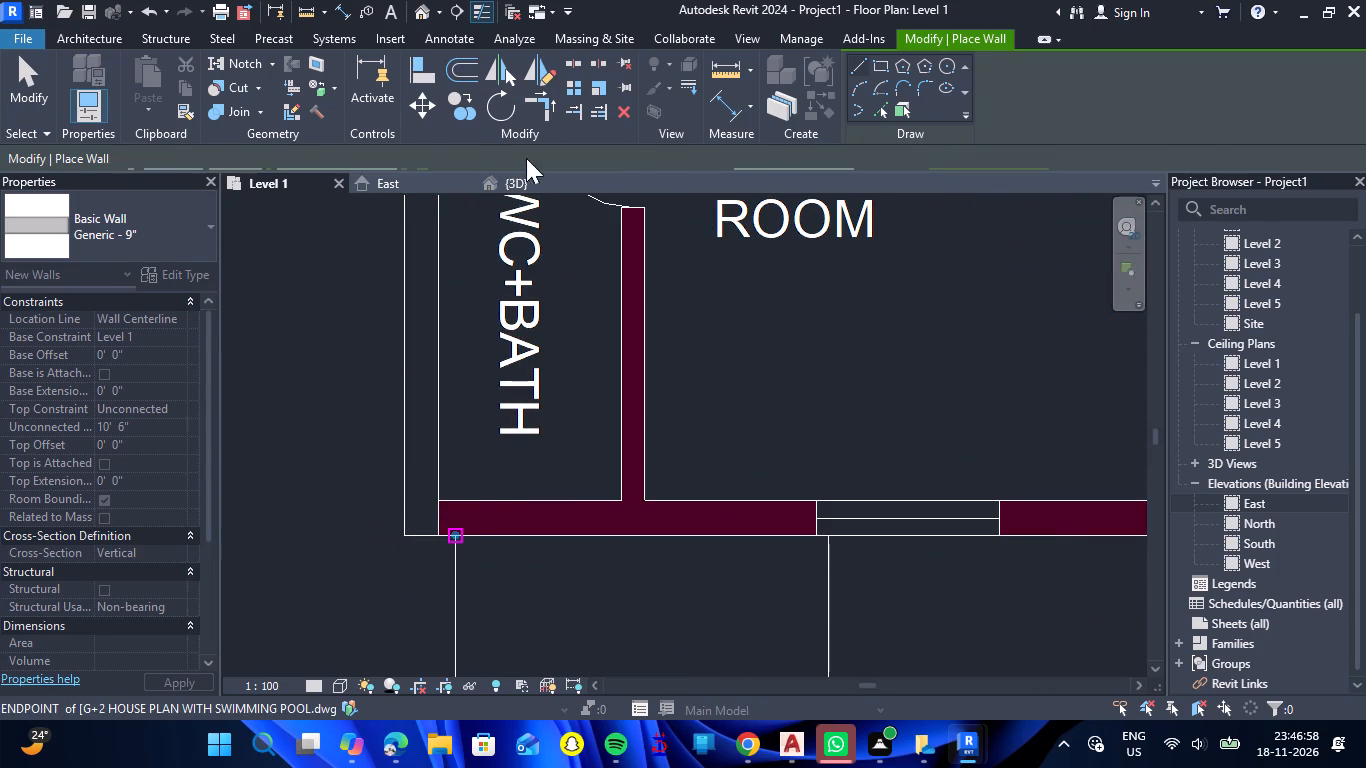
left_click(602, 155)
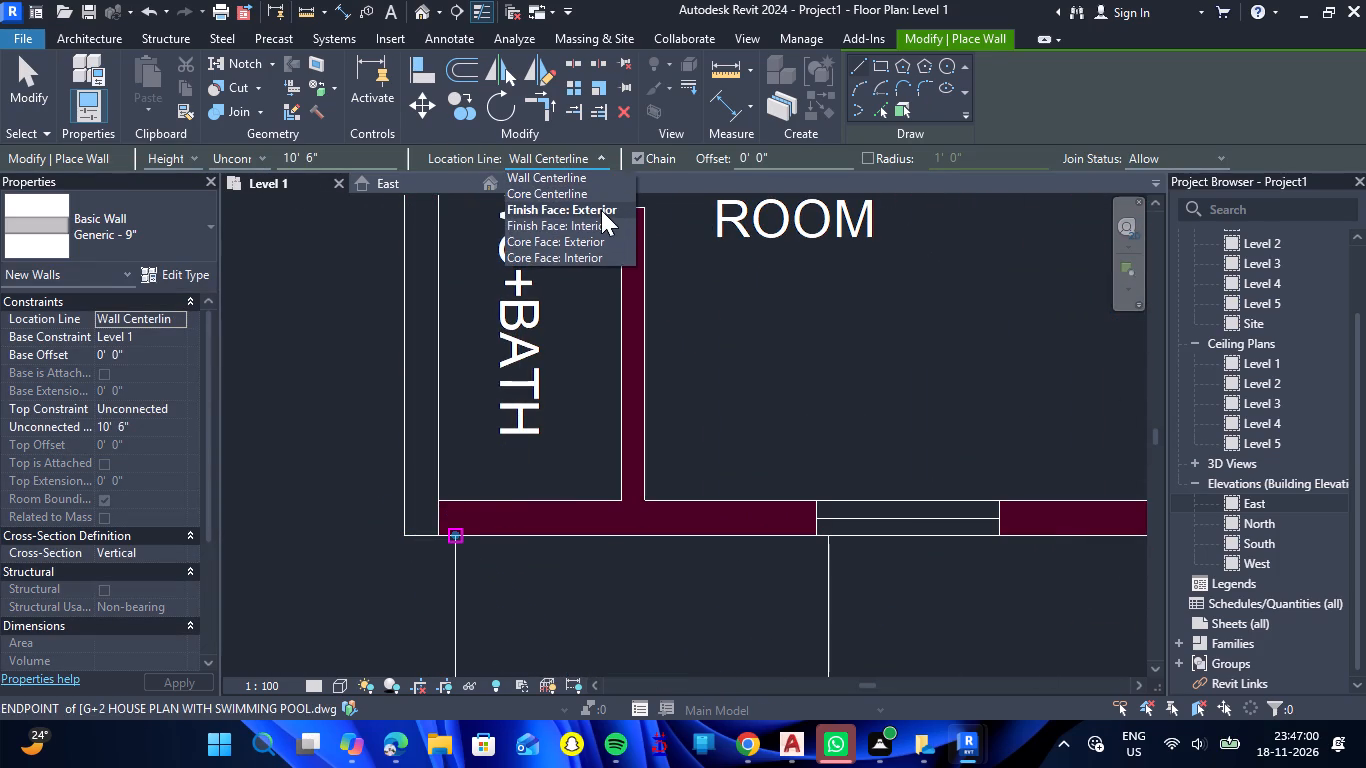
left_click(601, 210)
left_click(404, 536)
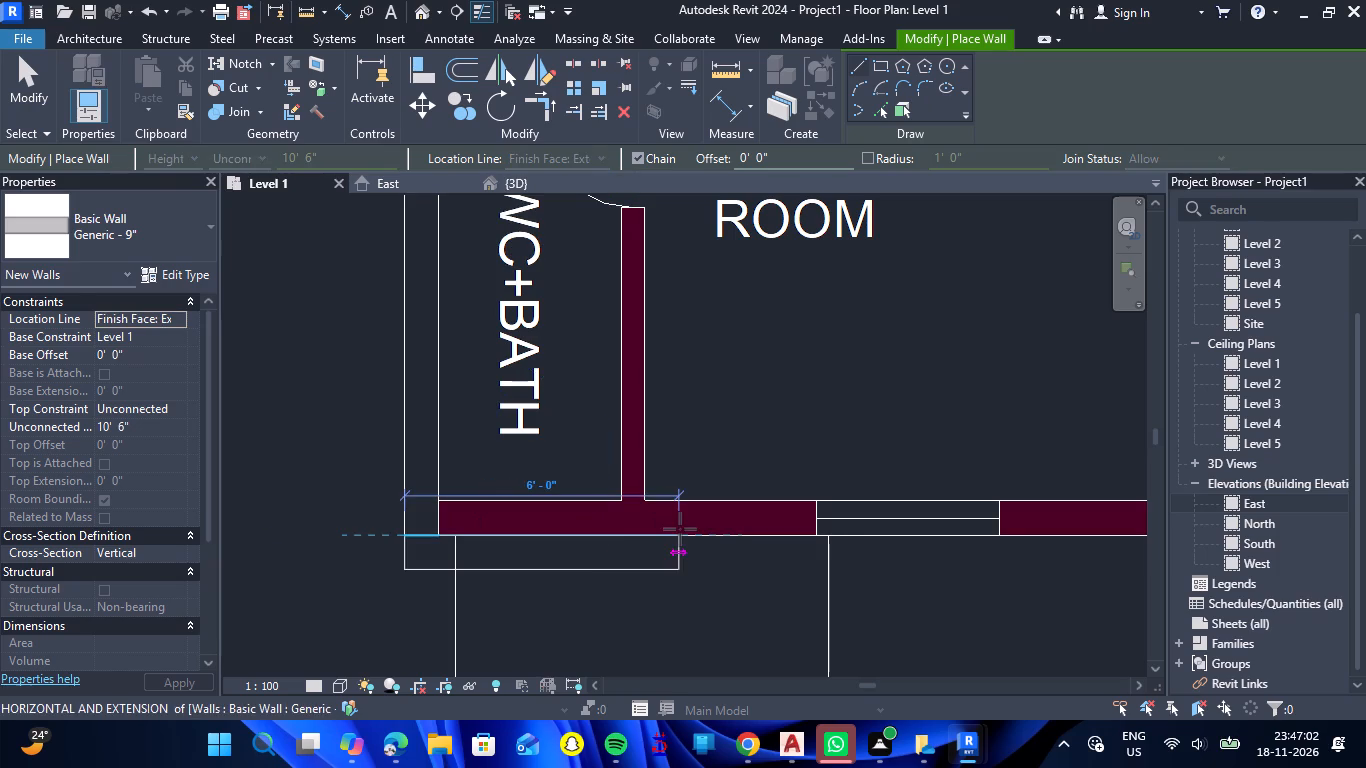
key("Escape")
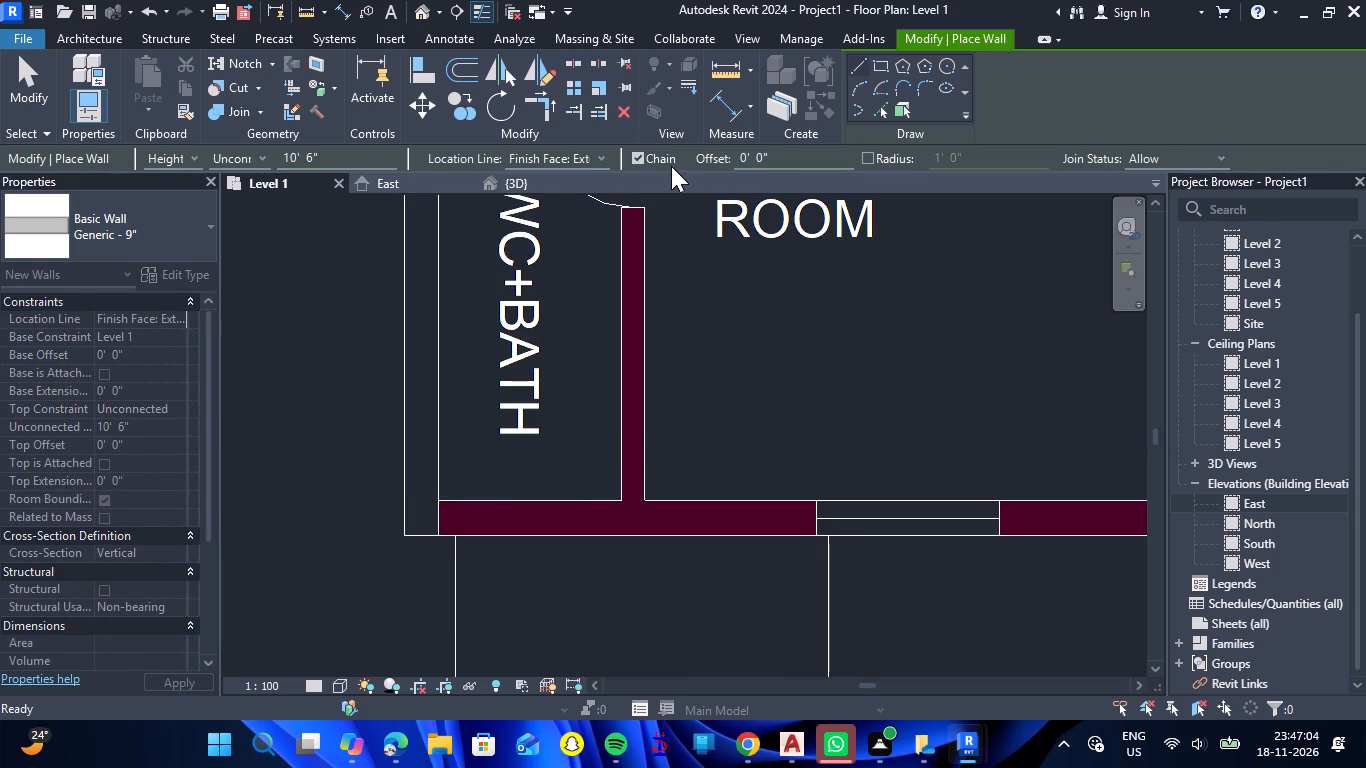
Set the location line to Finish Face: Interior and draw the south exterior Generic - 9" wall from the lower WC+BATH corner to the southeast BED ROOM corner.
double_click(600, 154)
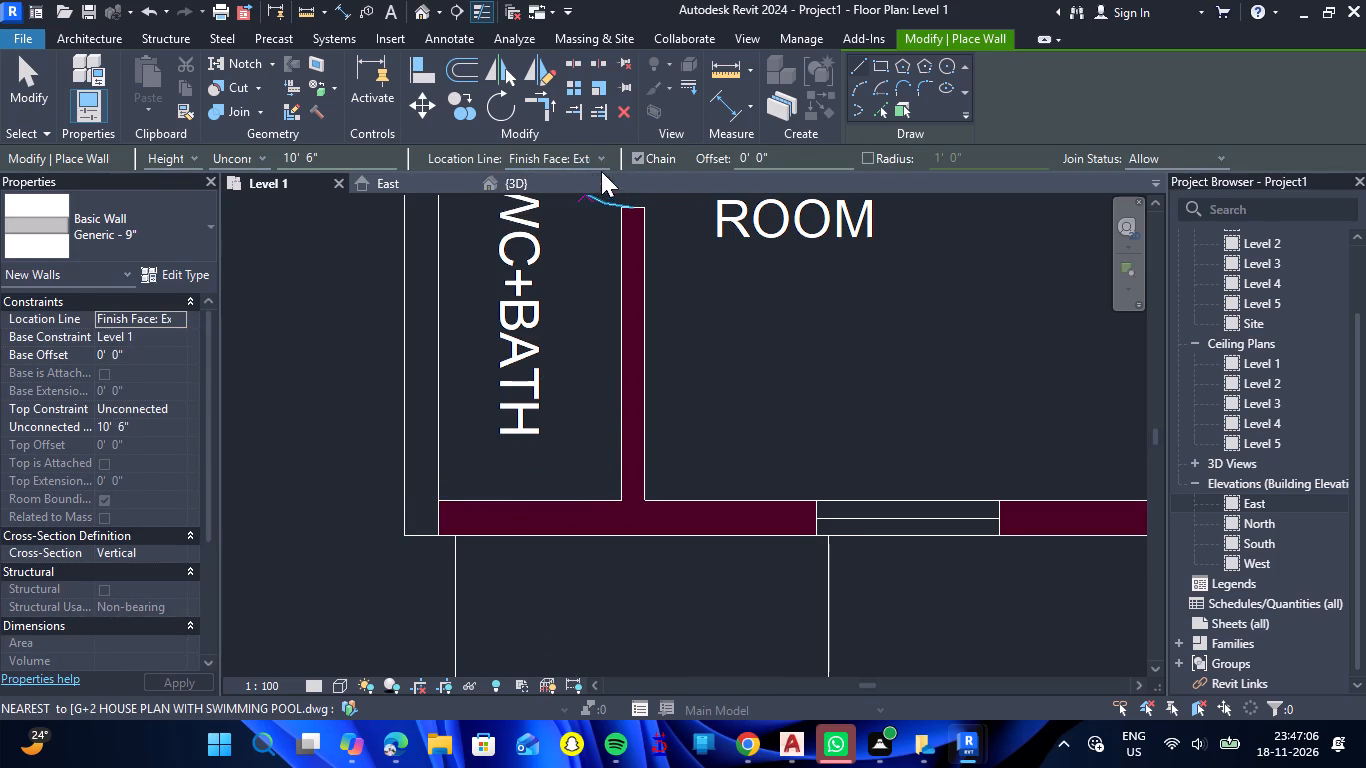
left_click(603, 158)
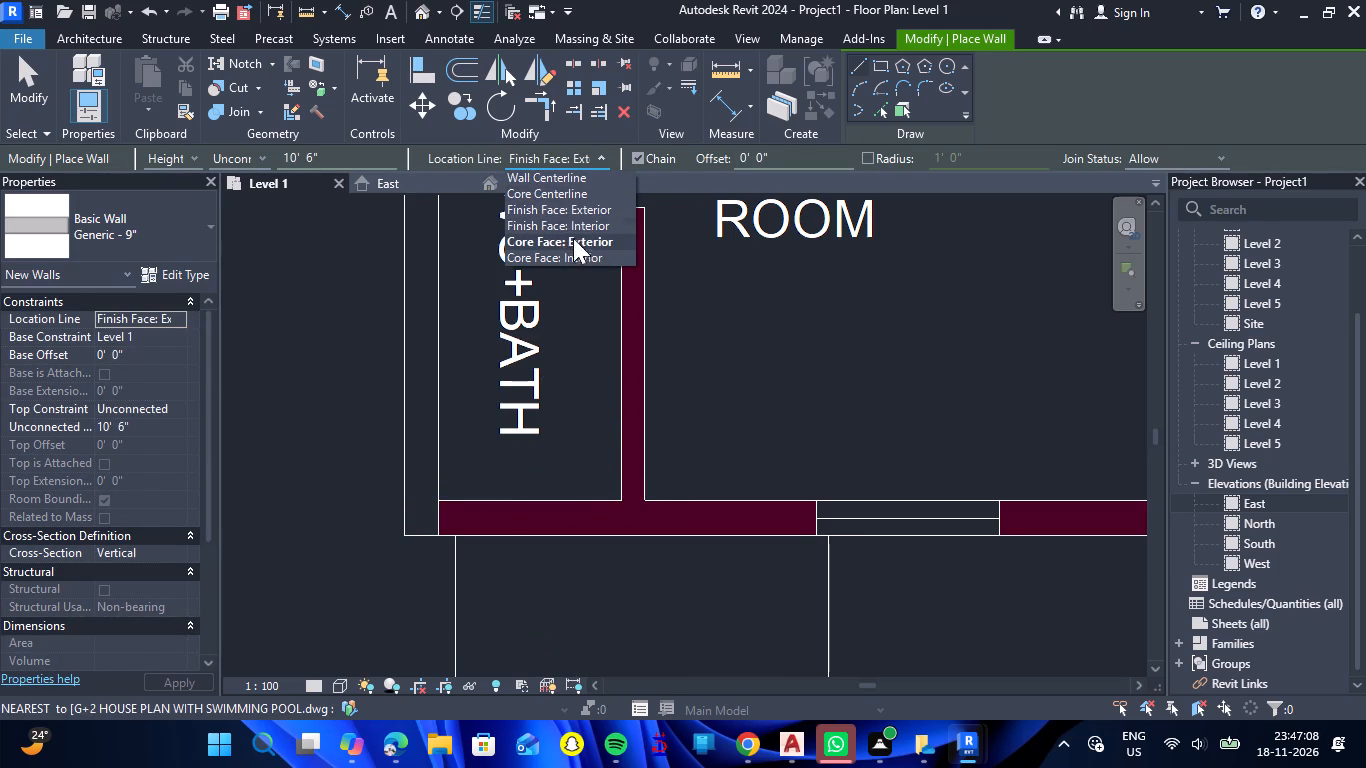
left_click(574, 226)
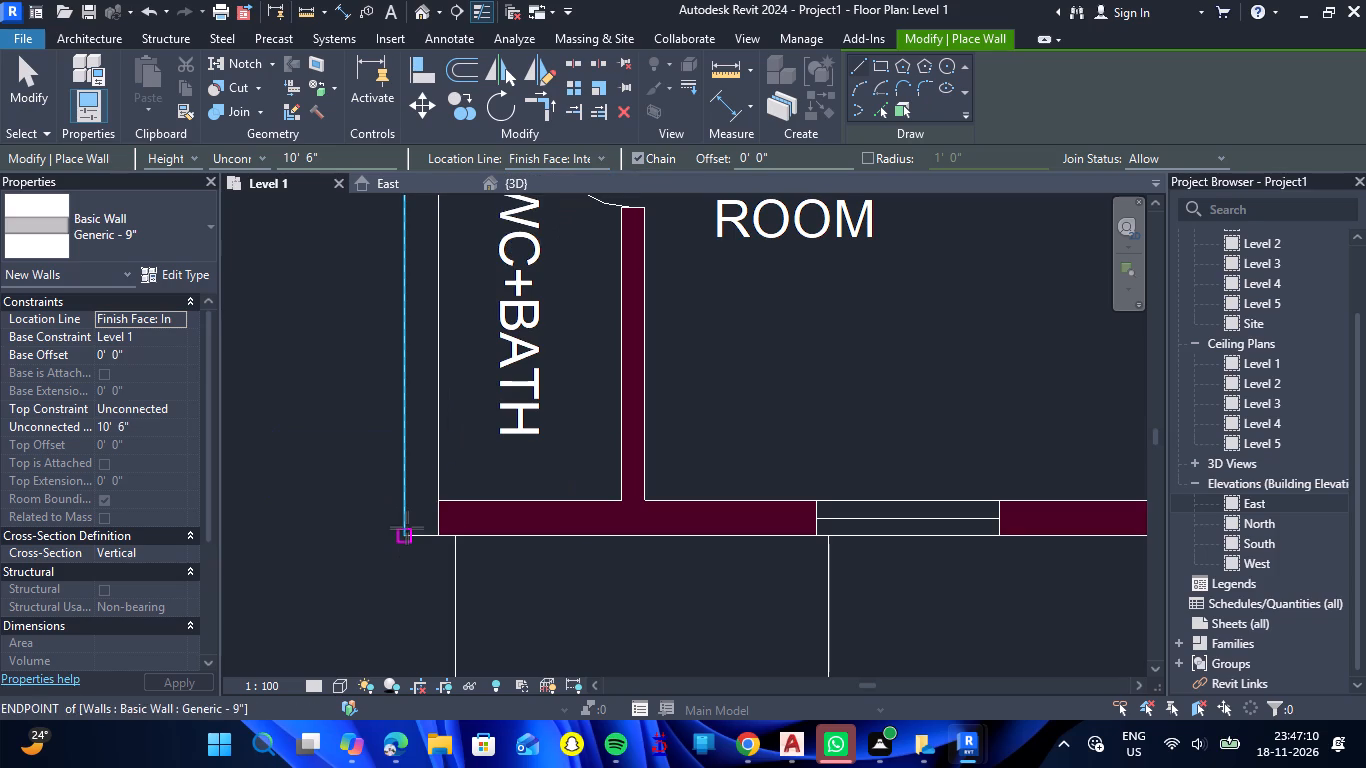
left_click(407, 533)
scroll(698, 533, "down", 9)
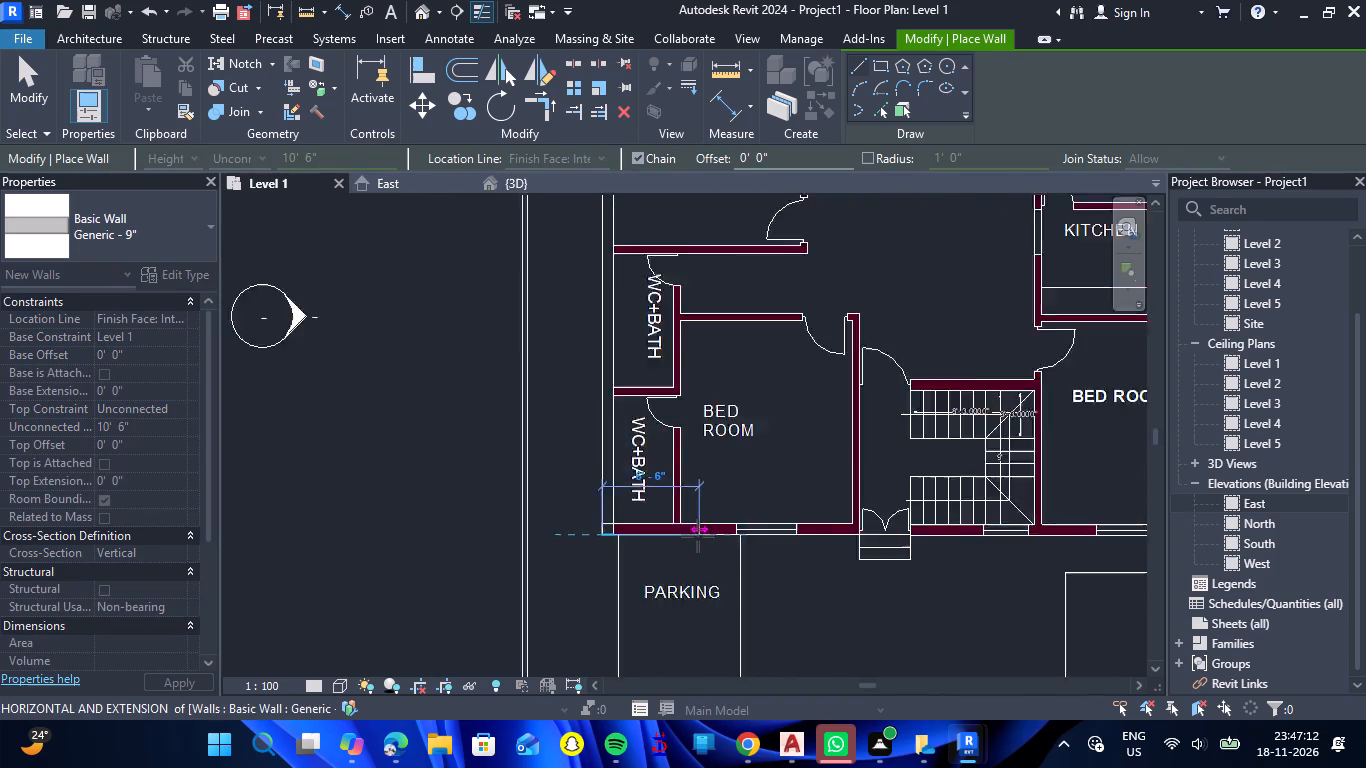
scroll(698, 536, "down", 2)
scroll(1073, 531, "up", 4)
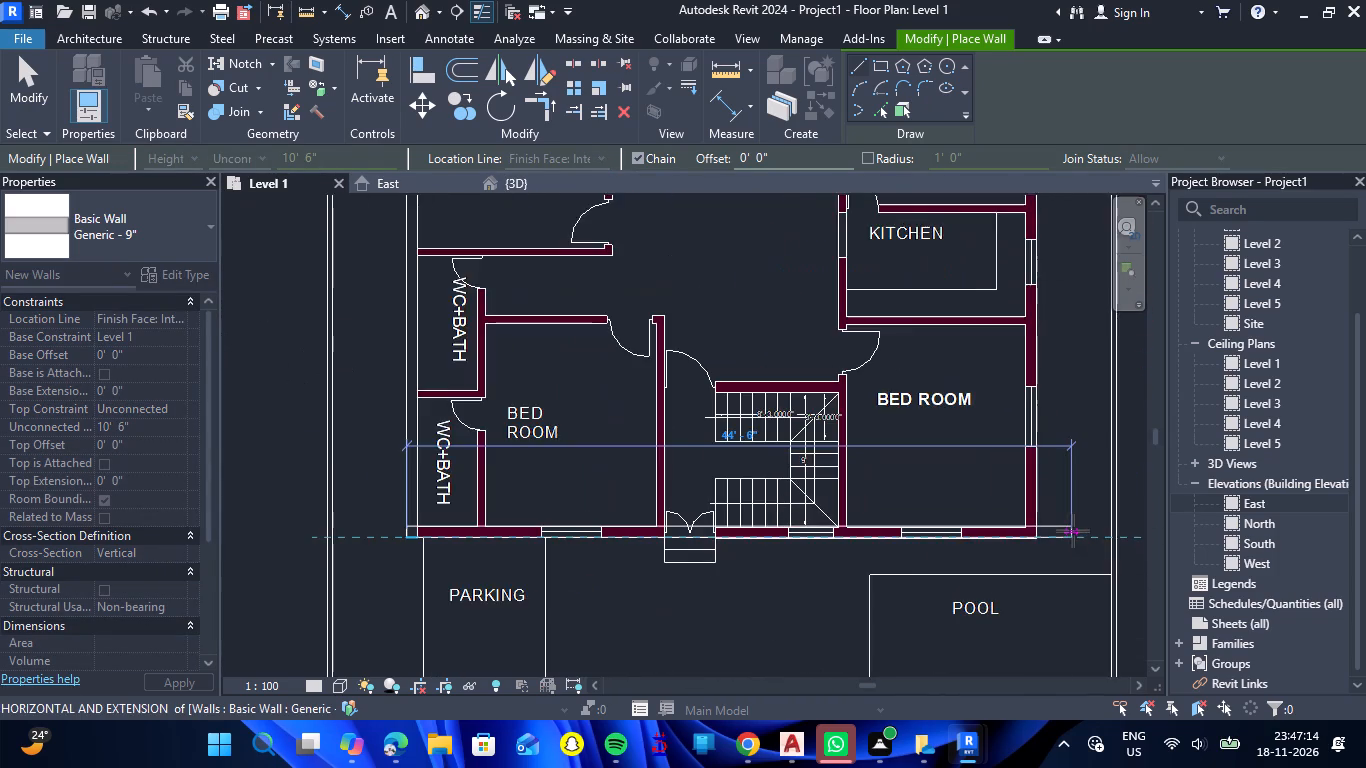
scroll(1073, 531, "up", 5)
scroll(948, 530, "up", 4)
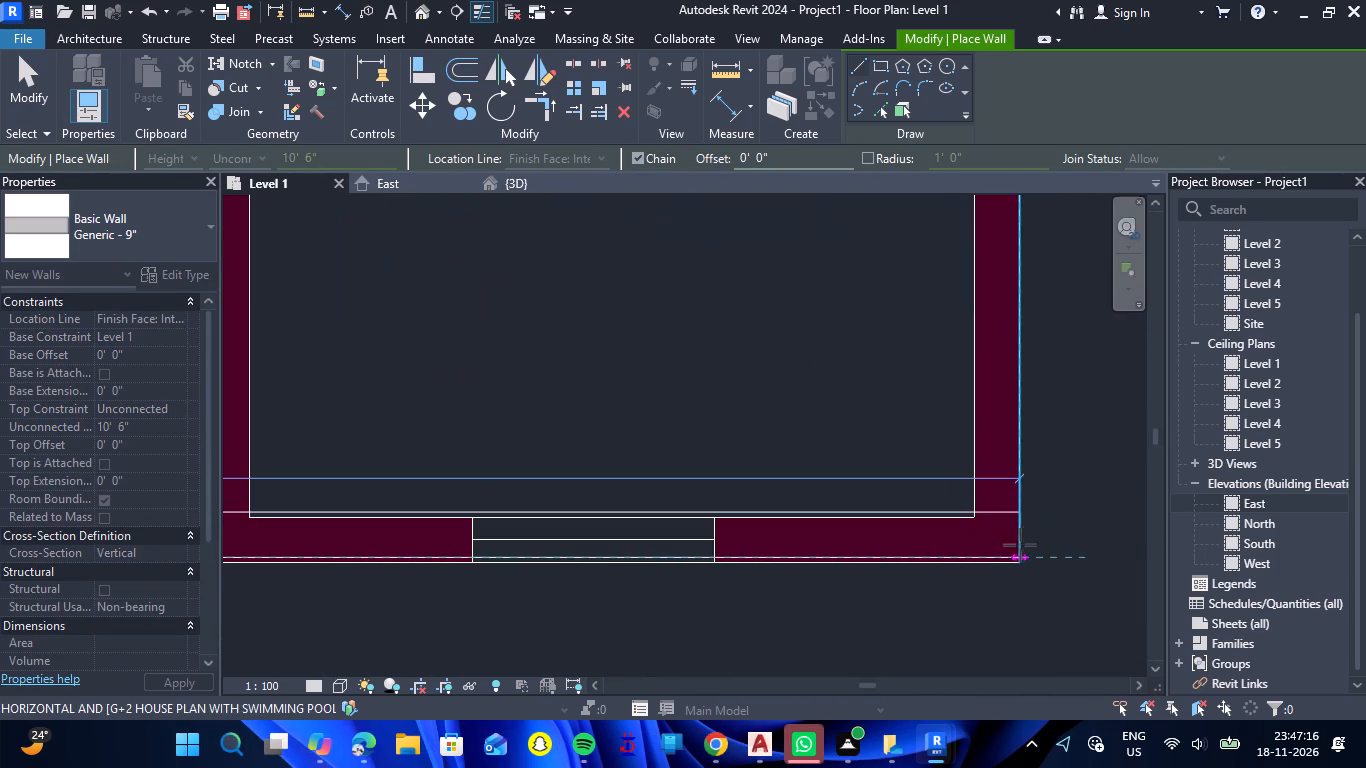
scroll(1012, 558, "up", 4)
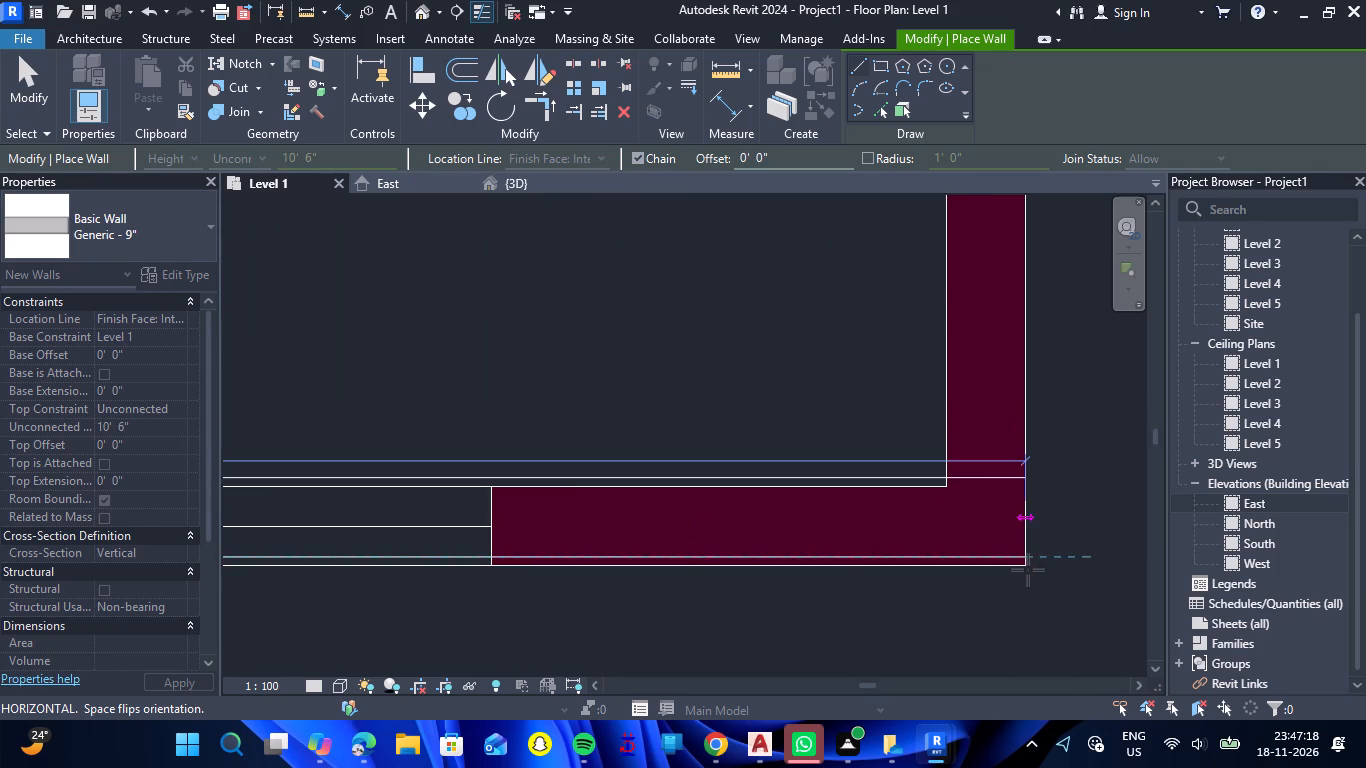
left_click(1027, 566)
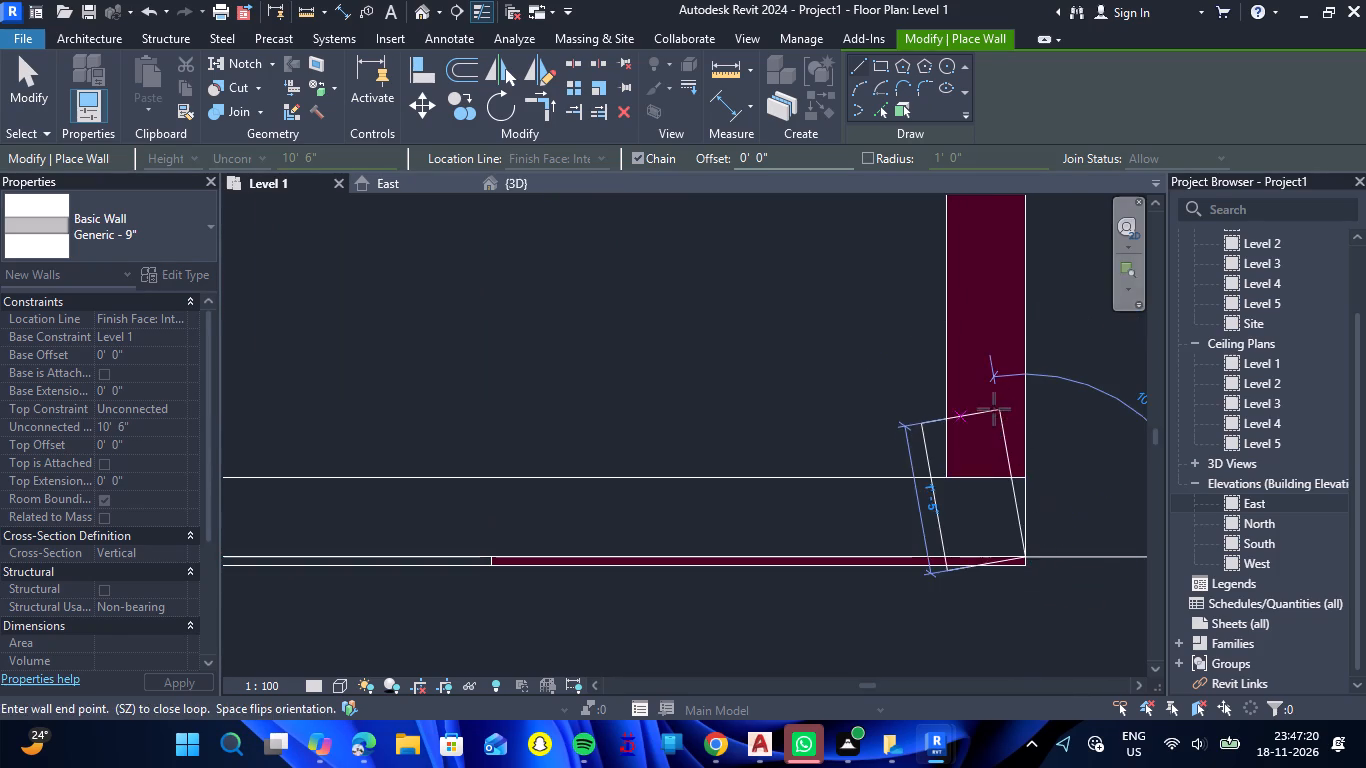
Continue the wall chain along the east exterior, from the southeast BED ROOM corner to the outer PUJA ROOM corner.
scroll(1028, 392, "down", 14)
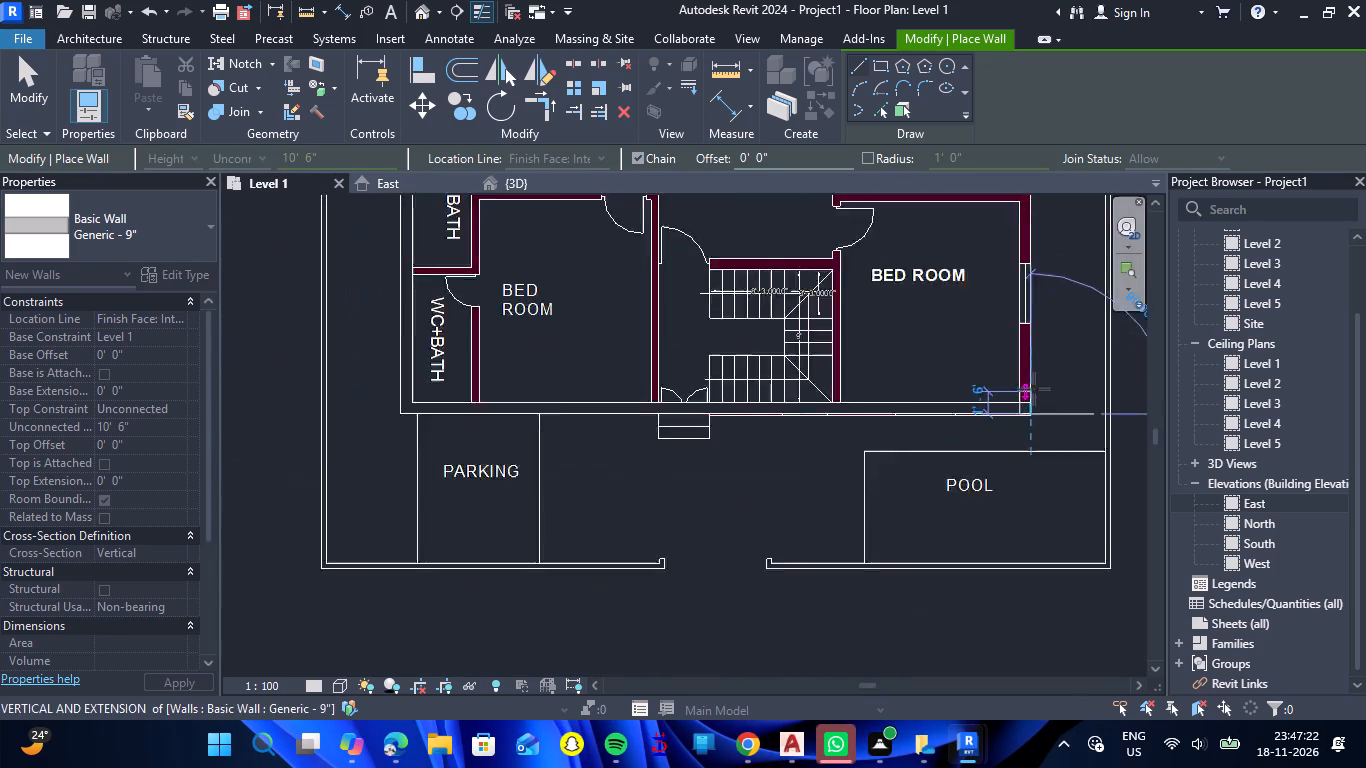
scroll(1034, 389, "down", 8)
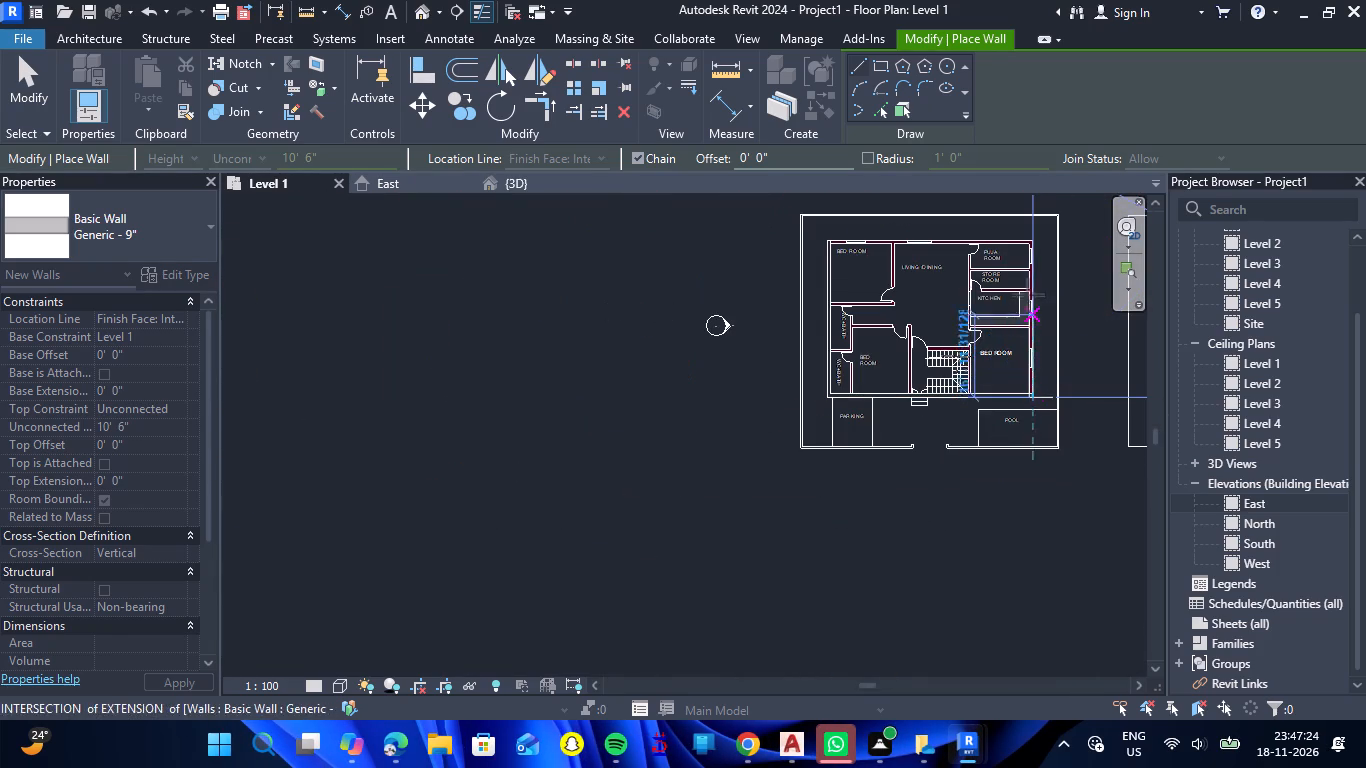
scroll(1022, 217, "up", 9)
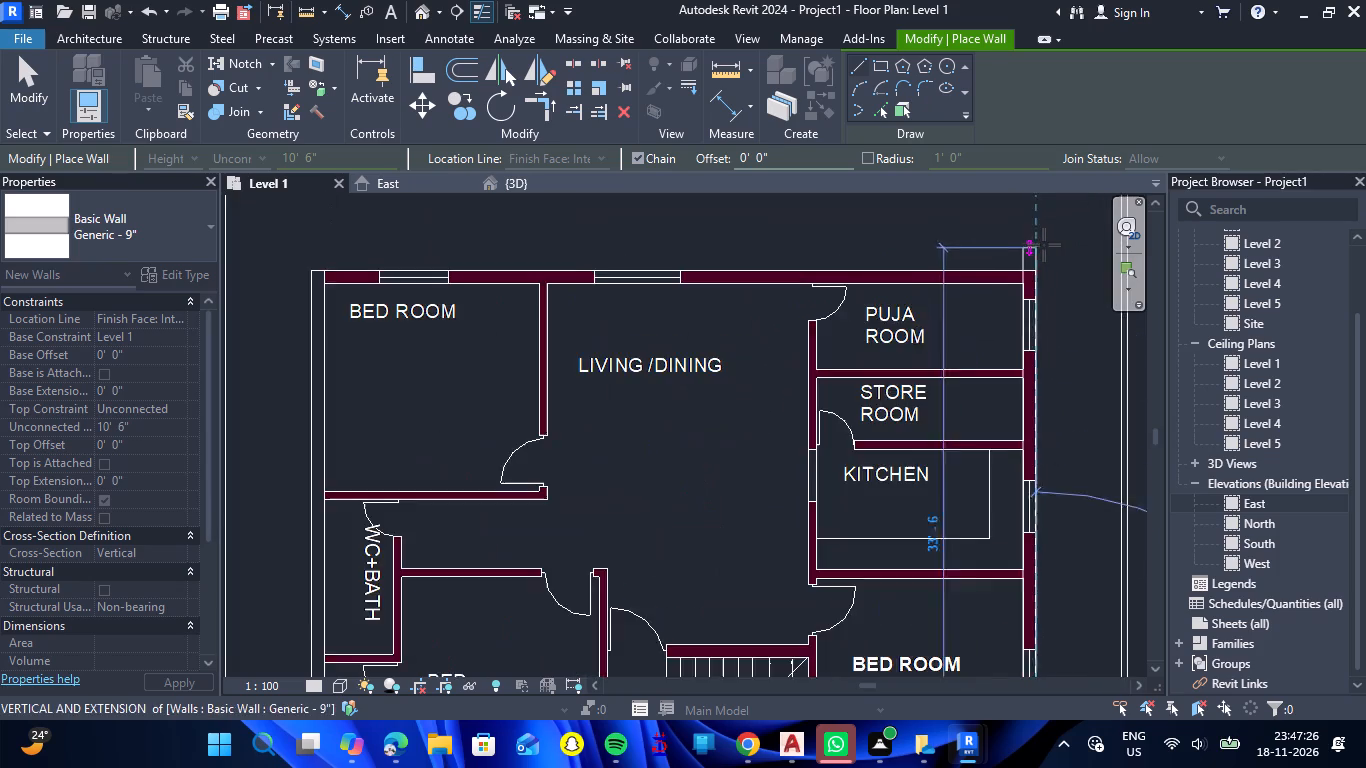
scroll(1044, 245, "up", 12)
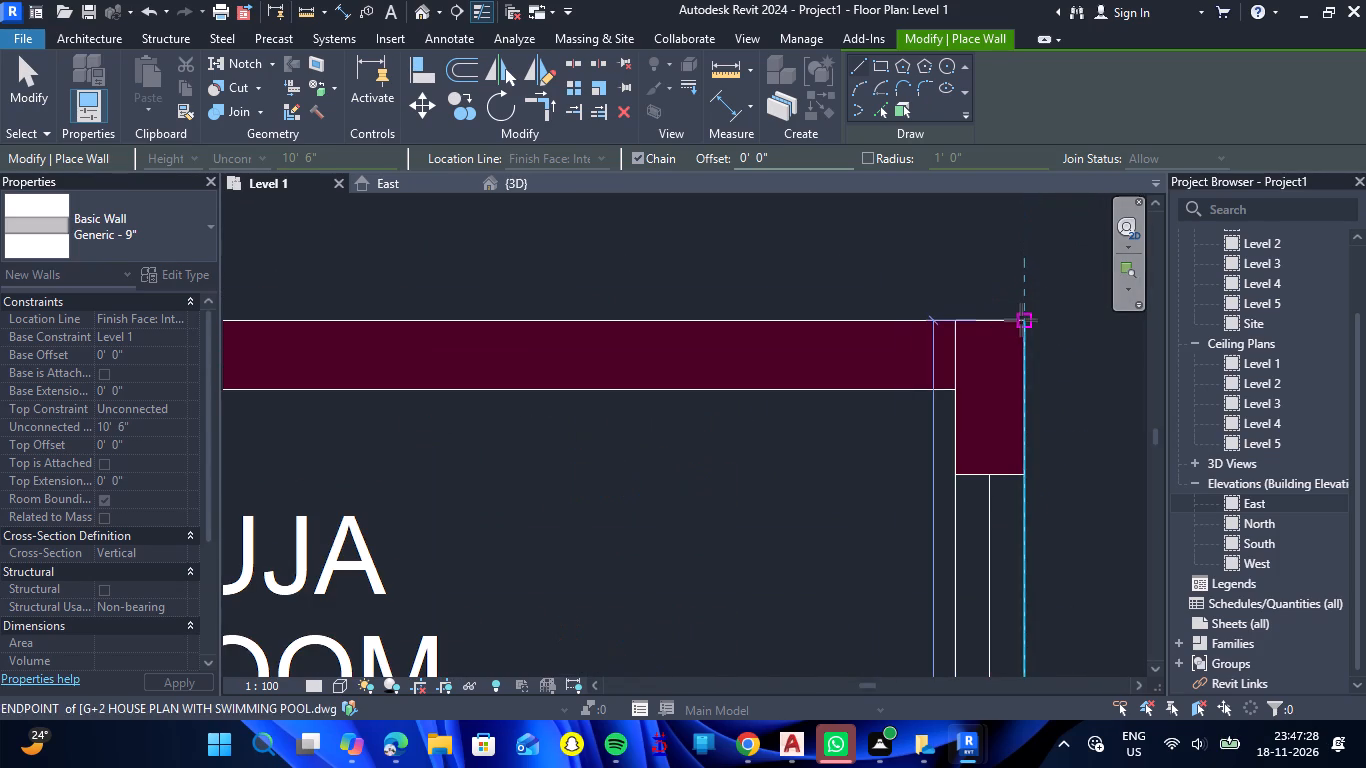
left_click(1021, 320)
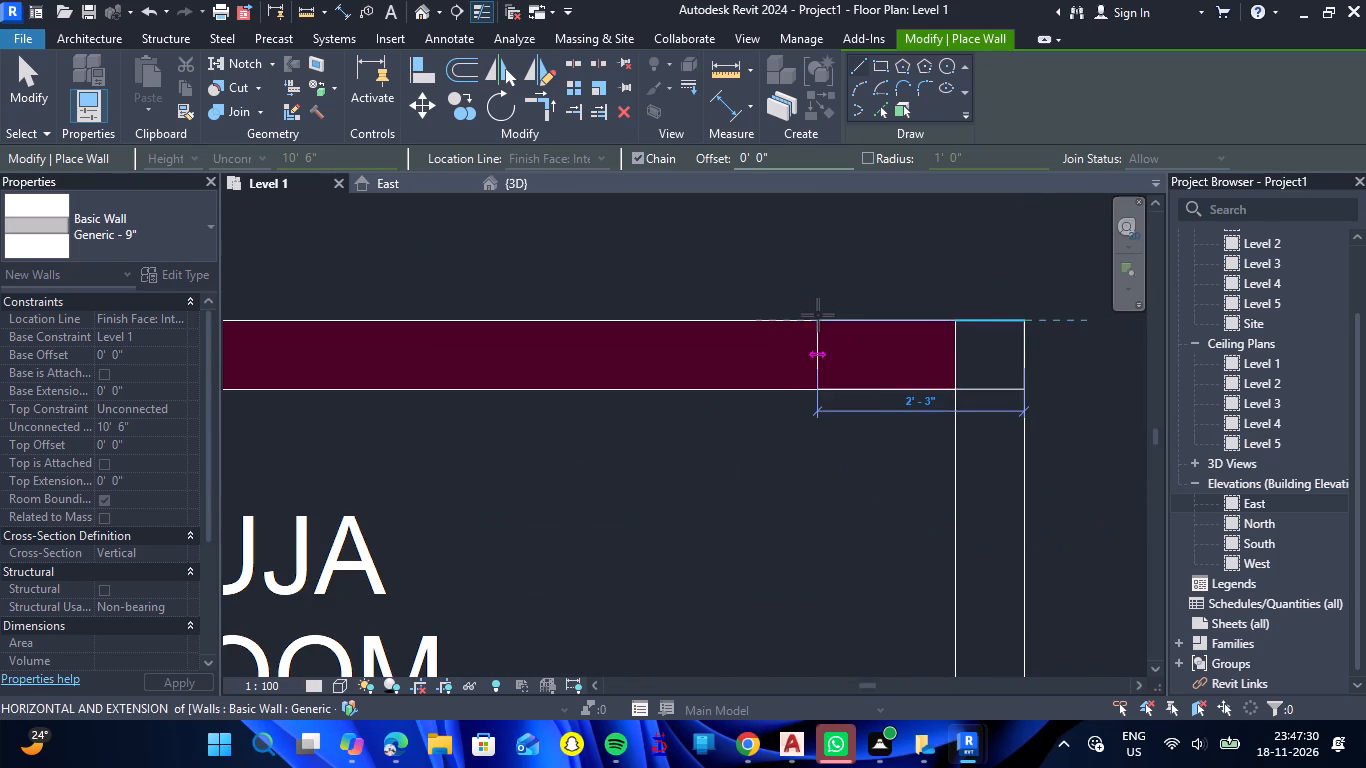
Close the exterior loop with a north wall about 42' 2" long, from the PUJA ROOM corner to the upper BED ROOM corner.
scroll(818, 315, "down", 13)
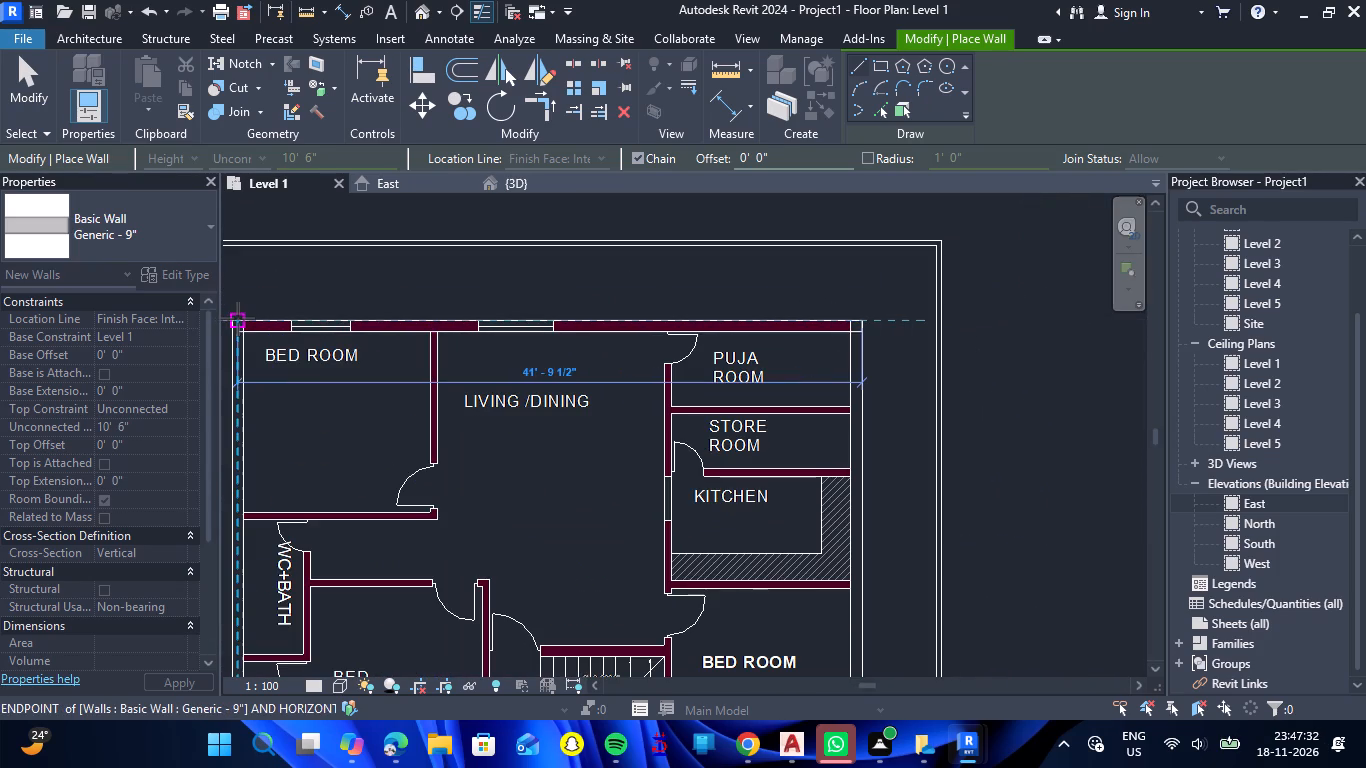
scroll(238, 317, "up", 5)
scroll(230, 322, "down", 12)
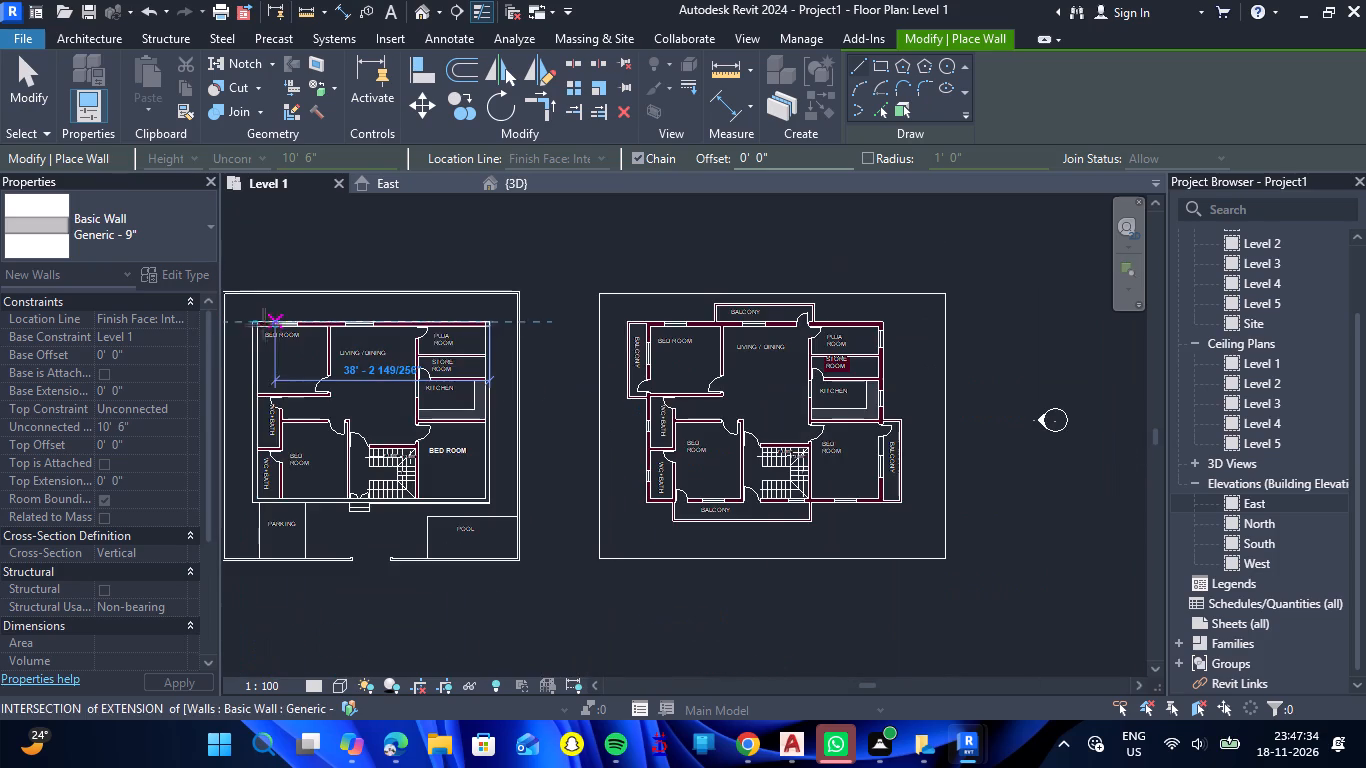
scroll(247, 325, "up", 12)
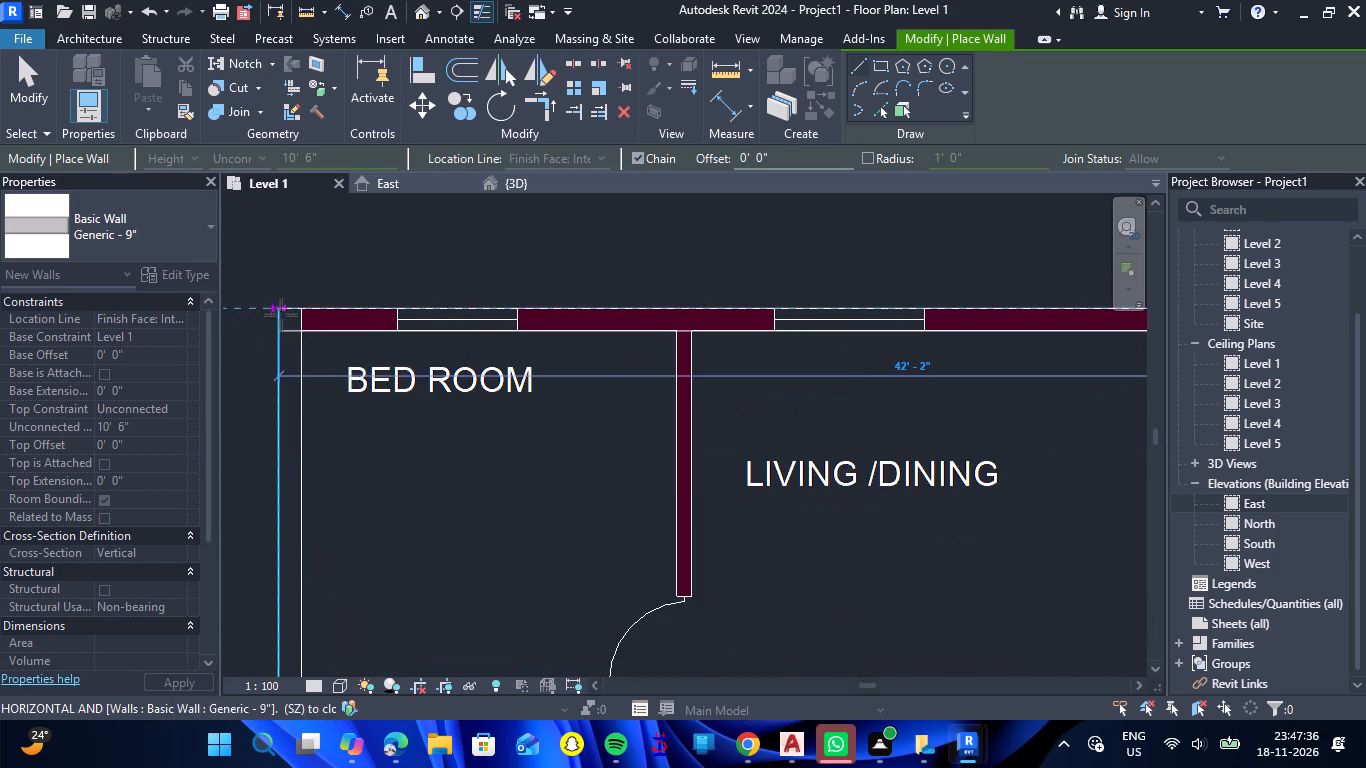
double_click(281, 313)
scroll(319, 287, "down", 2)
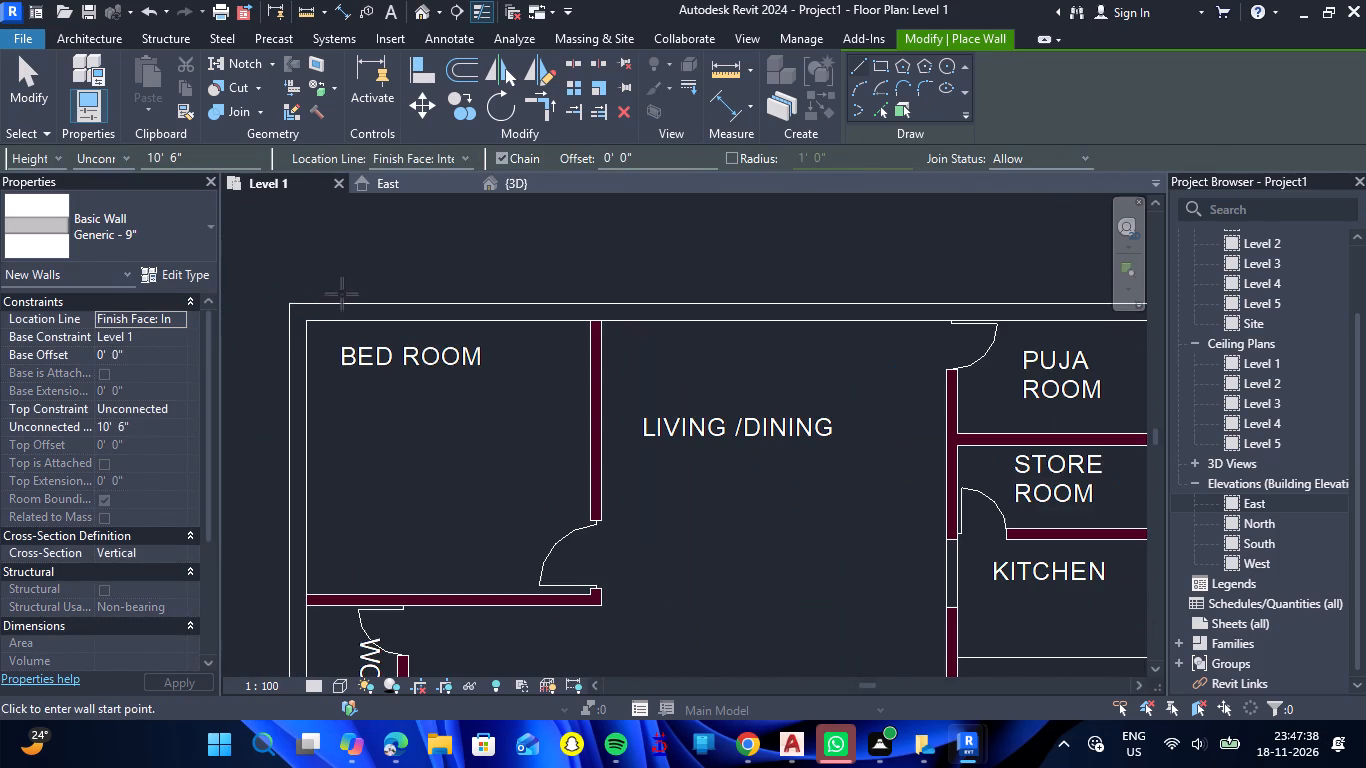
key("Escape")
Nudge the south exterior wall slightly downward onto the outer wall line of the CAD plan.
scroll(388, 290, "down", 7)
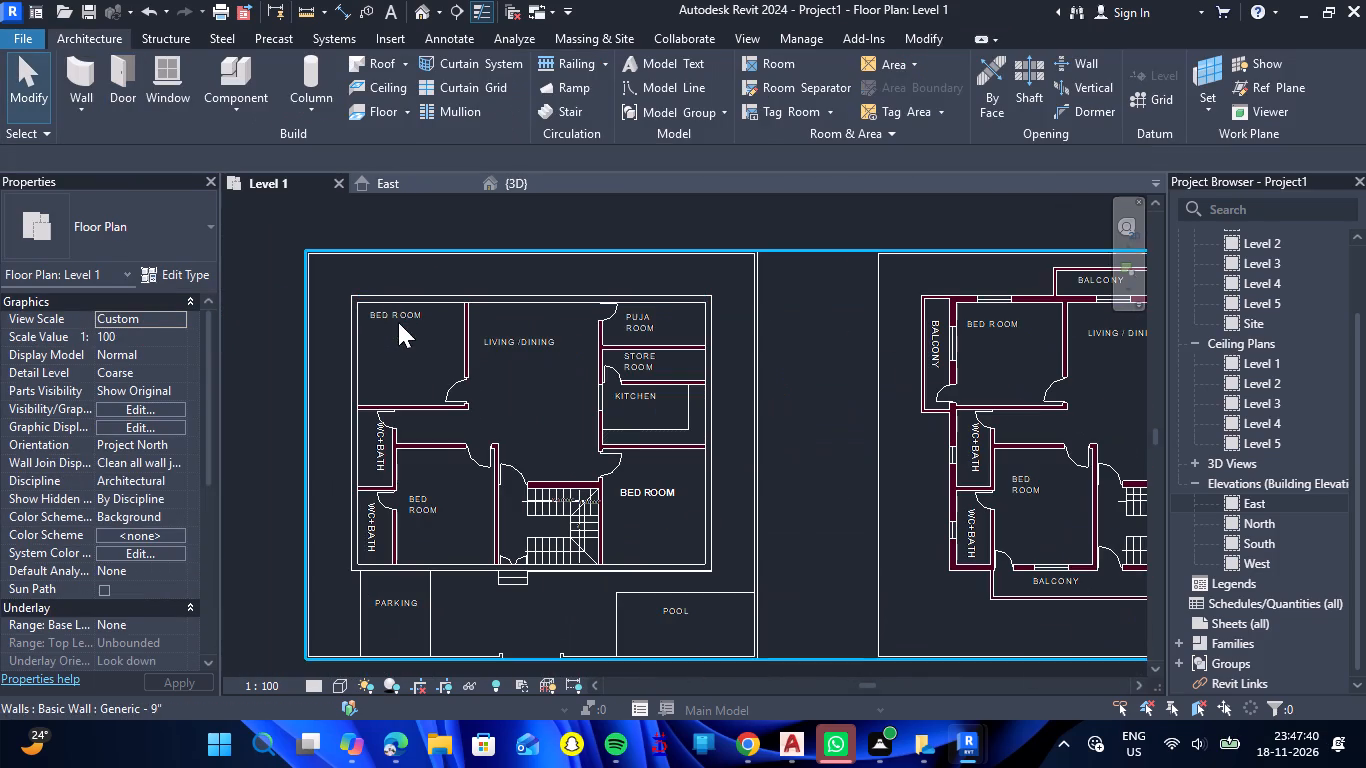
scroll(549, 576, "up", 12)
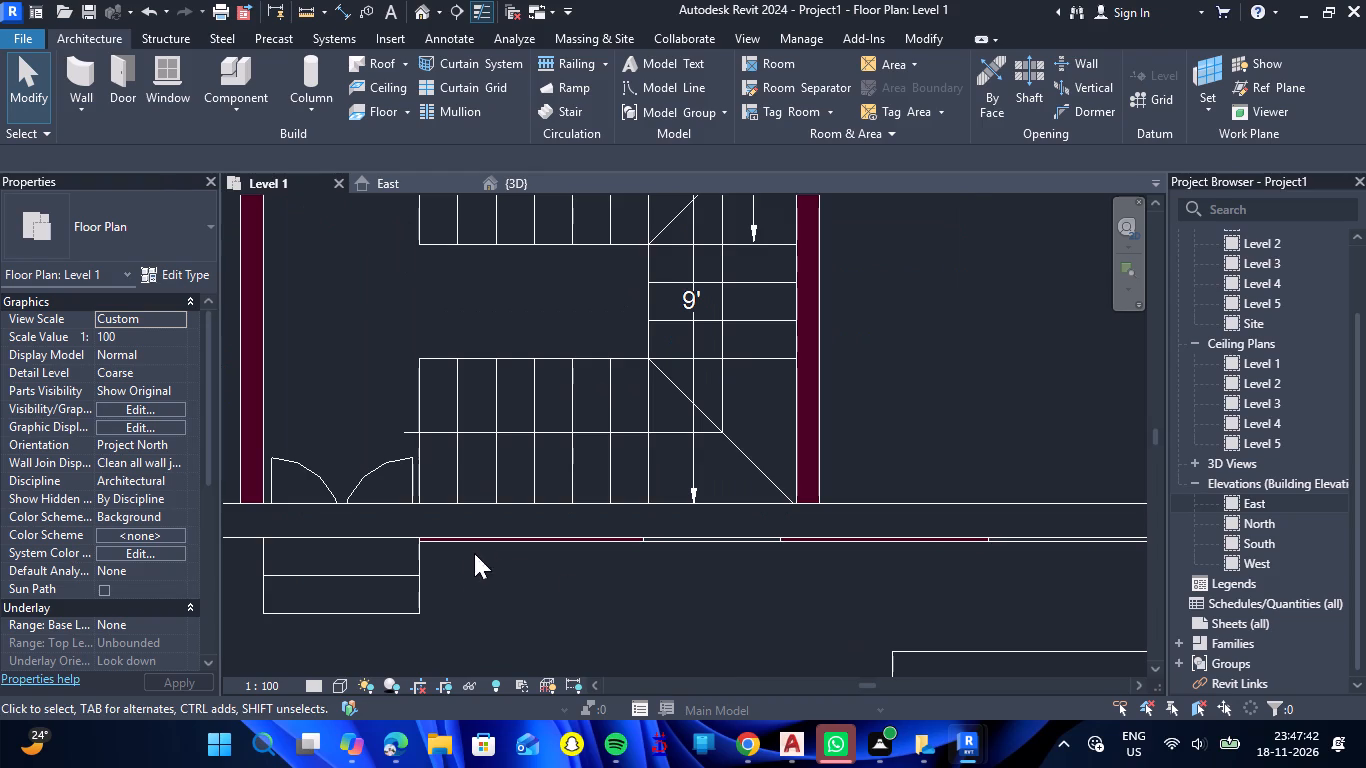
left_click(385, 538)
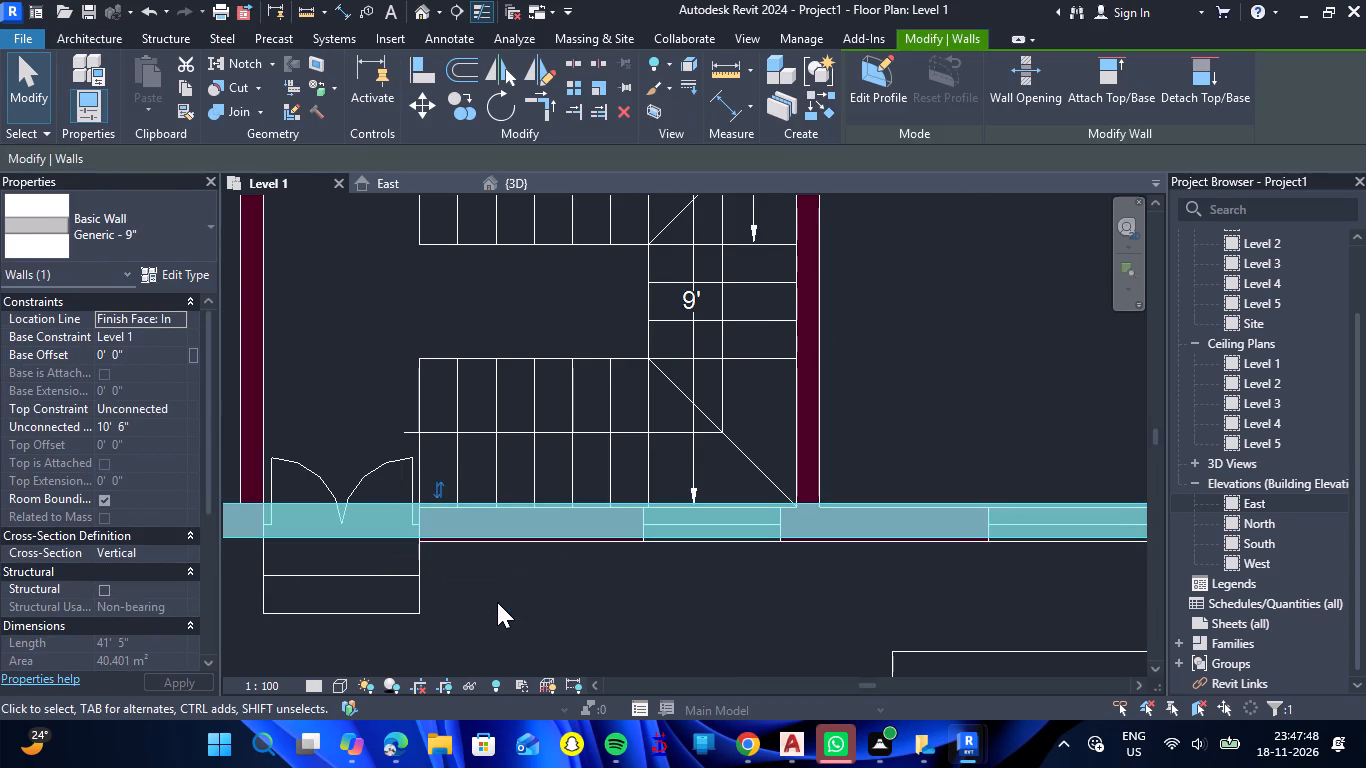
key("Down")
key("Escape")
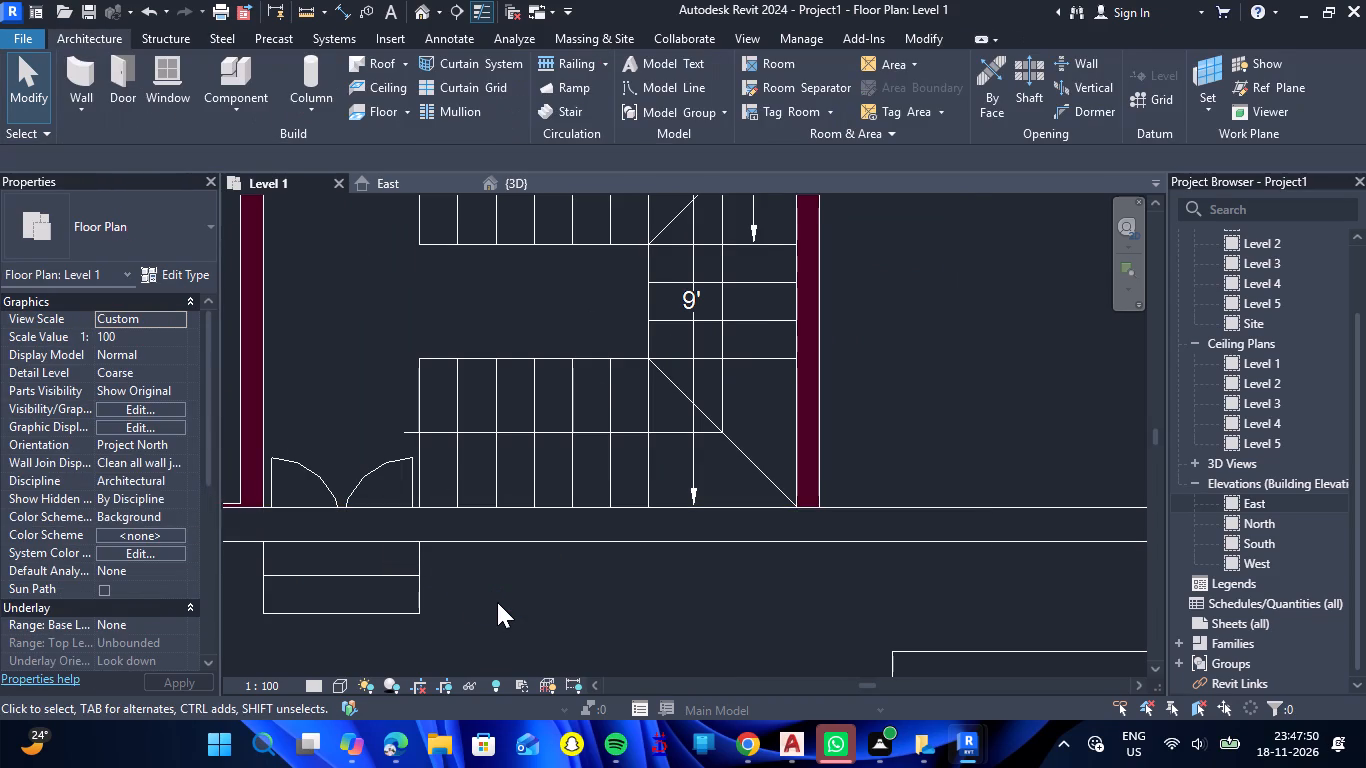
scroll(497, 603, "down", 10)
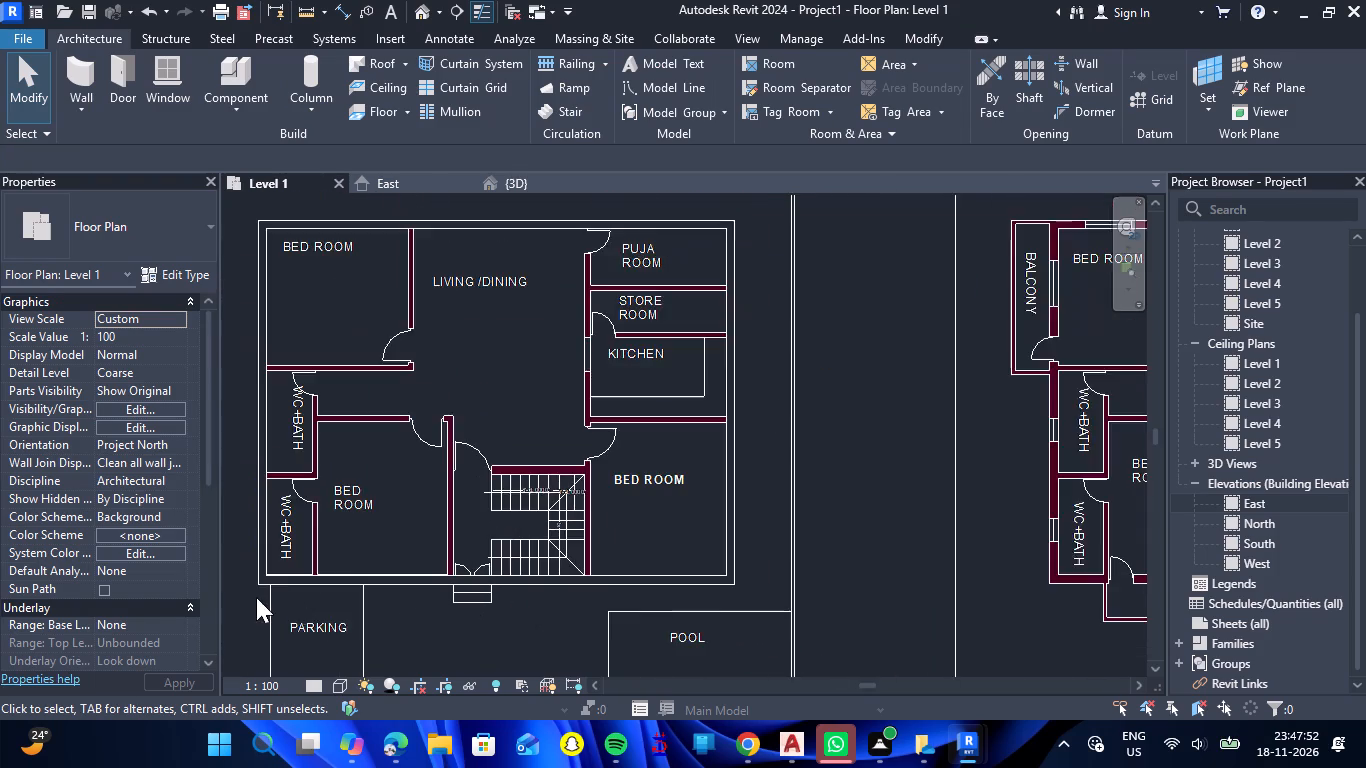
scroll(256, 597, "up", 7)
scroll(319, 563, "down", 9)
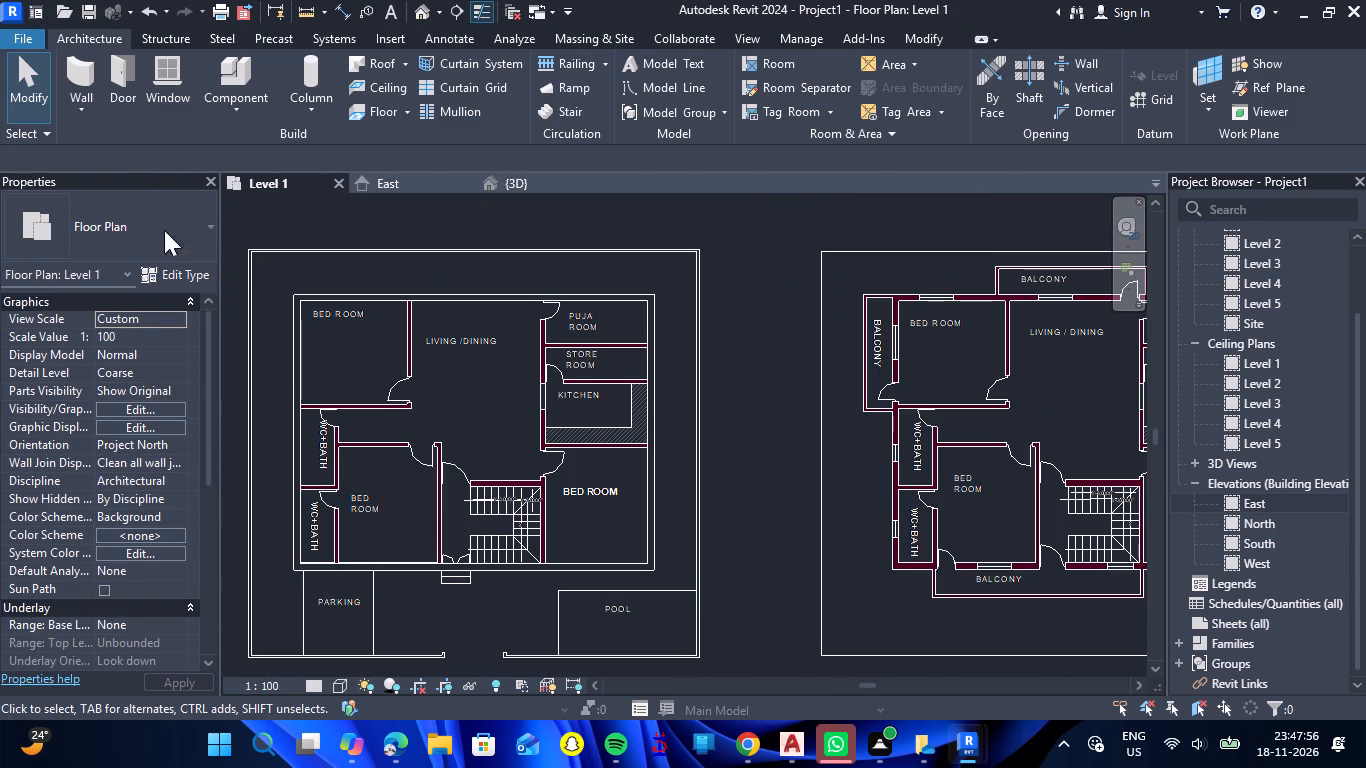
Start a new wall and duplicate the Generic - 9" wall type as Generic - 6".
left_click(93, 85)
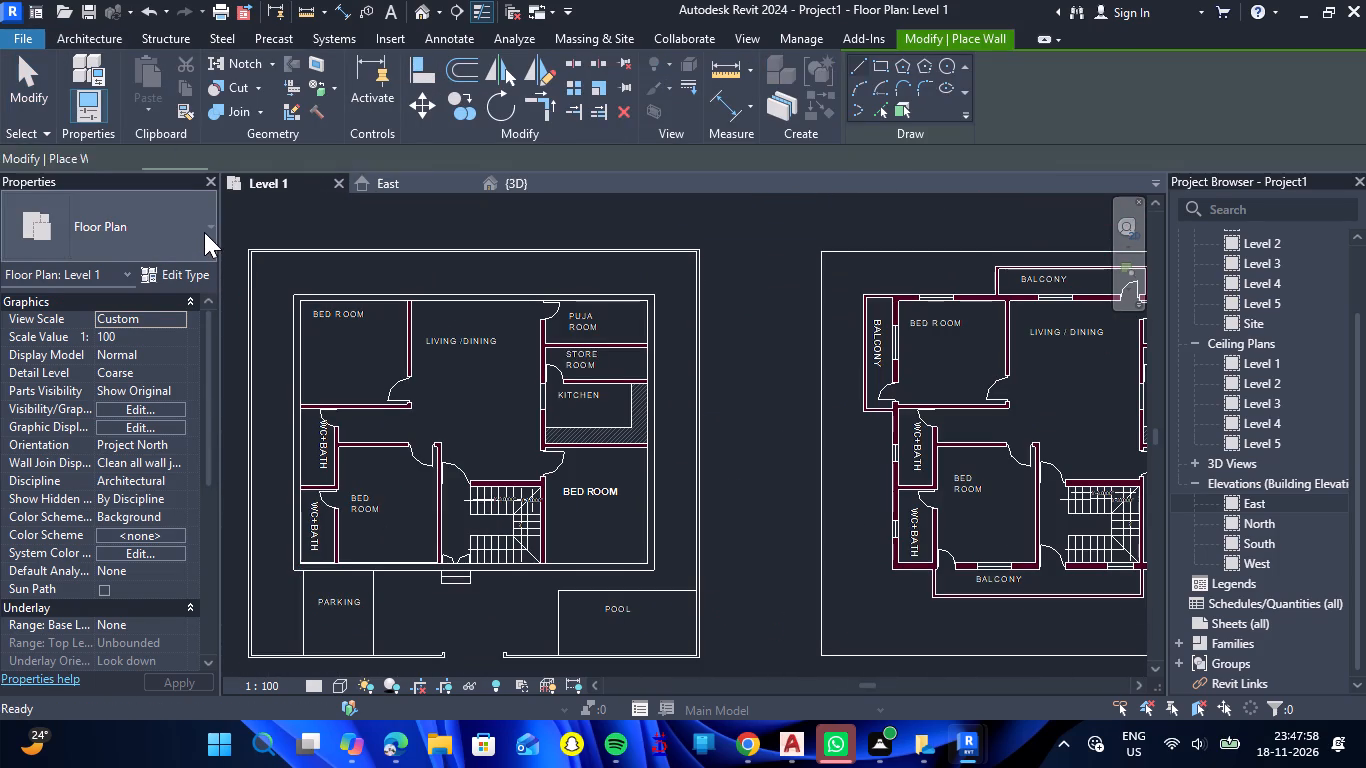
left_click(208, 228)
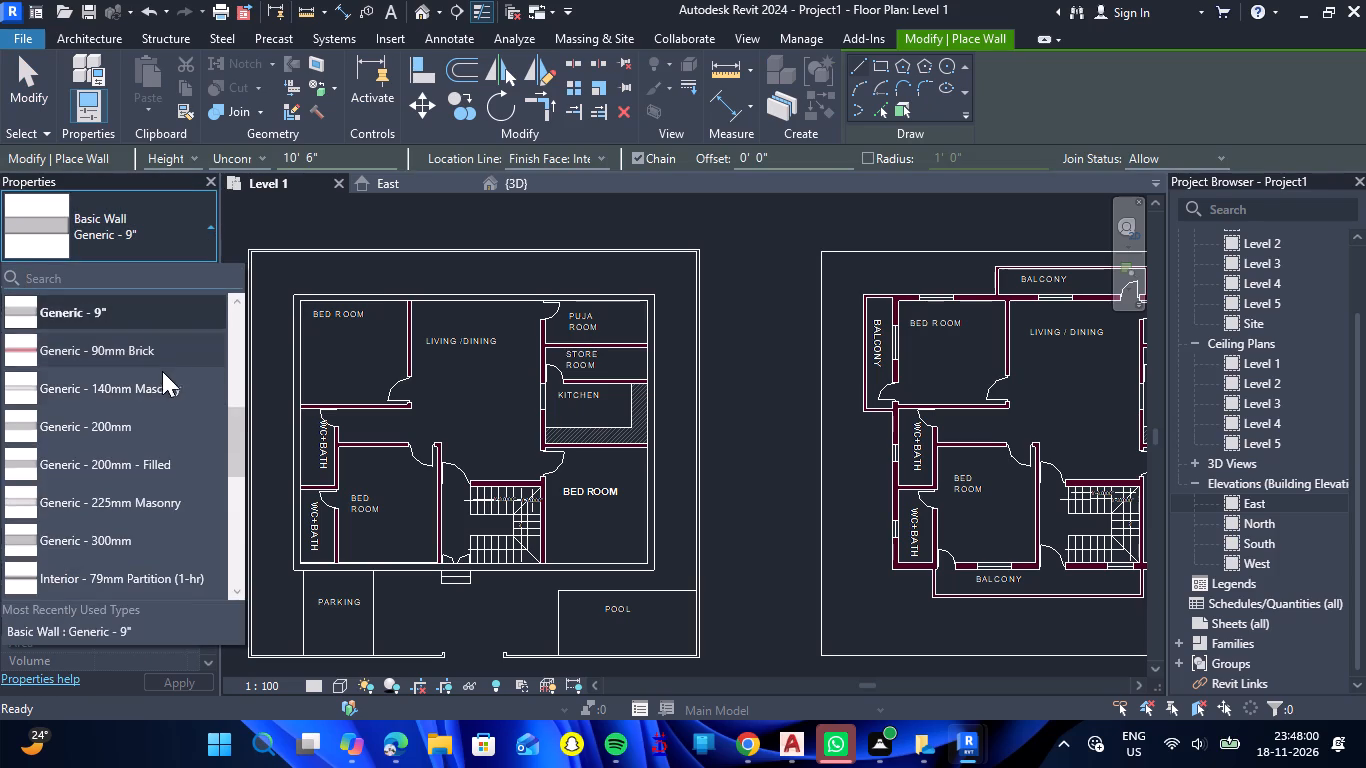
scroll(162, 373, "up", 4)
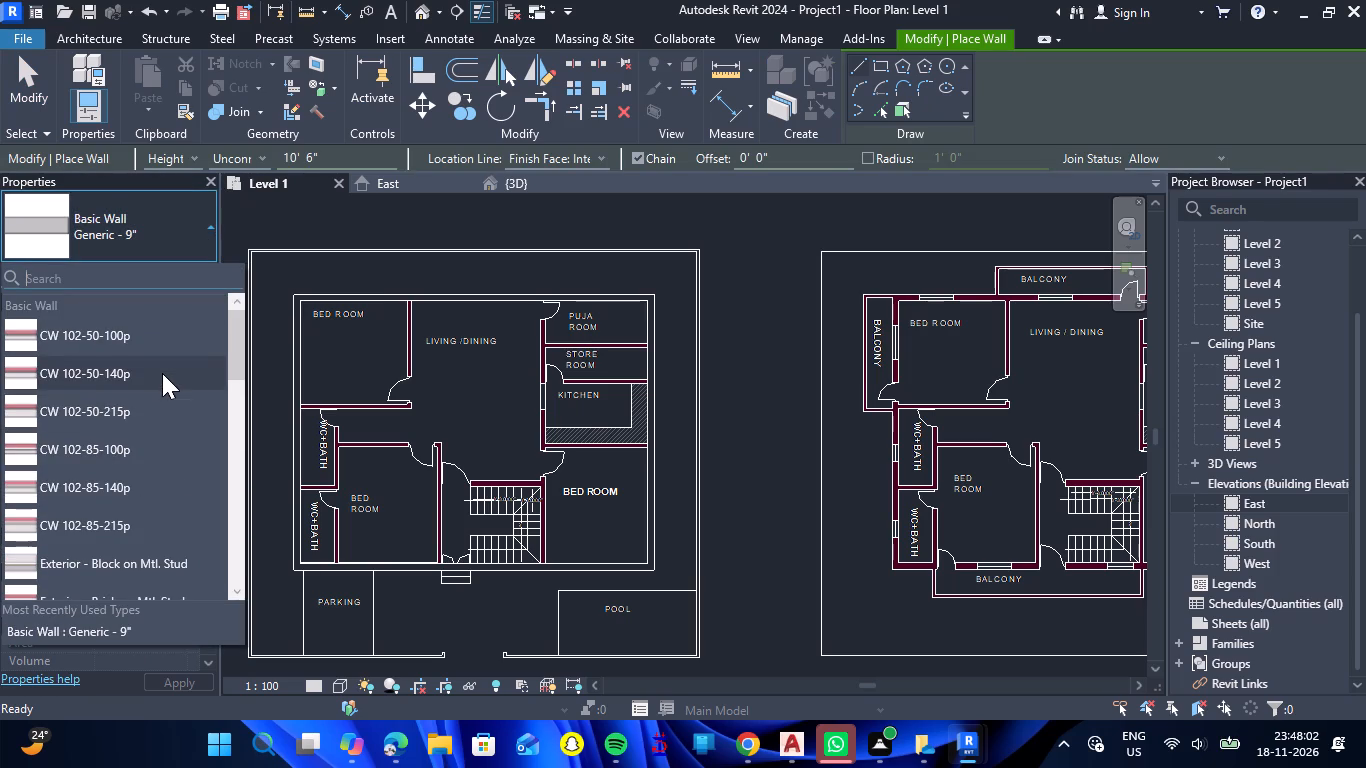
scroll(161, 373, "up", 5)
scroll(161, 373, "down", 3)
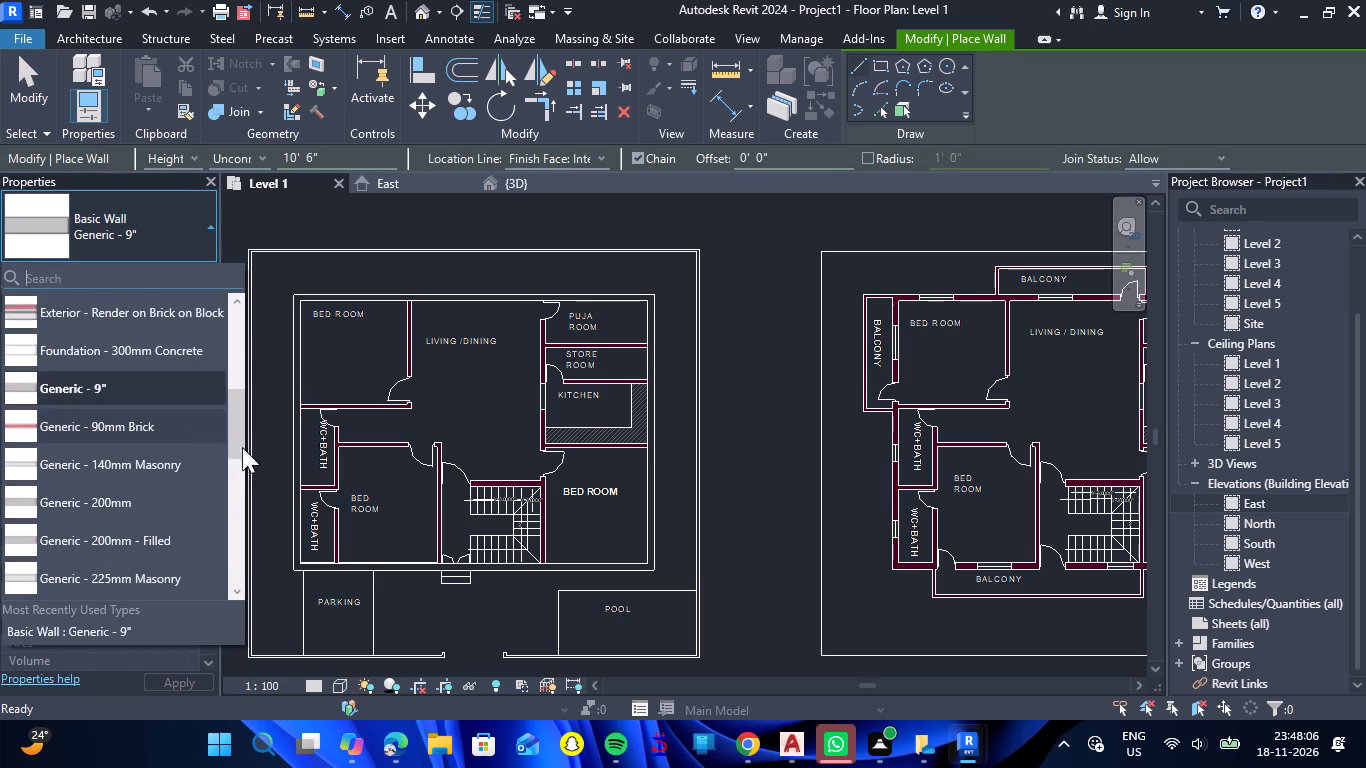
left_click(214, 227)
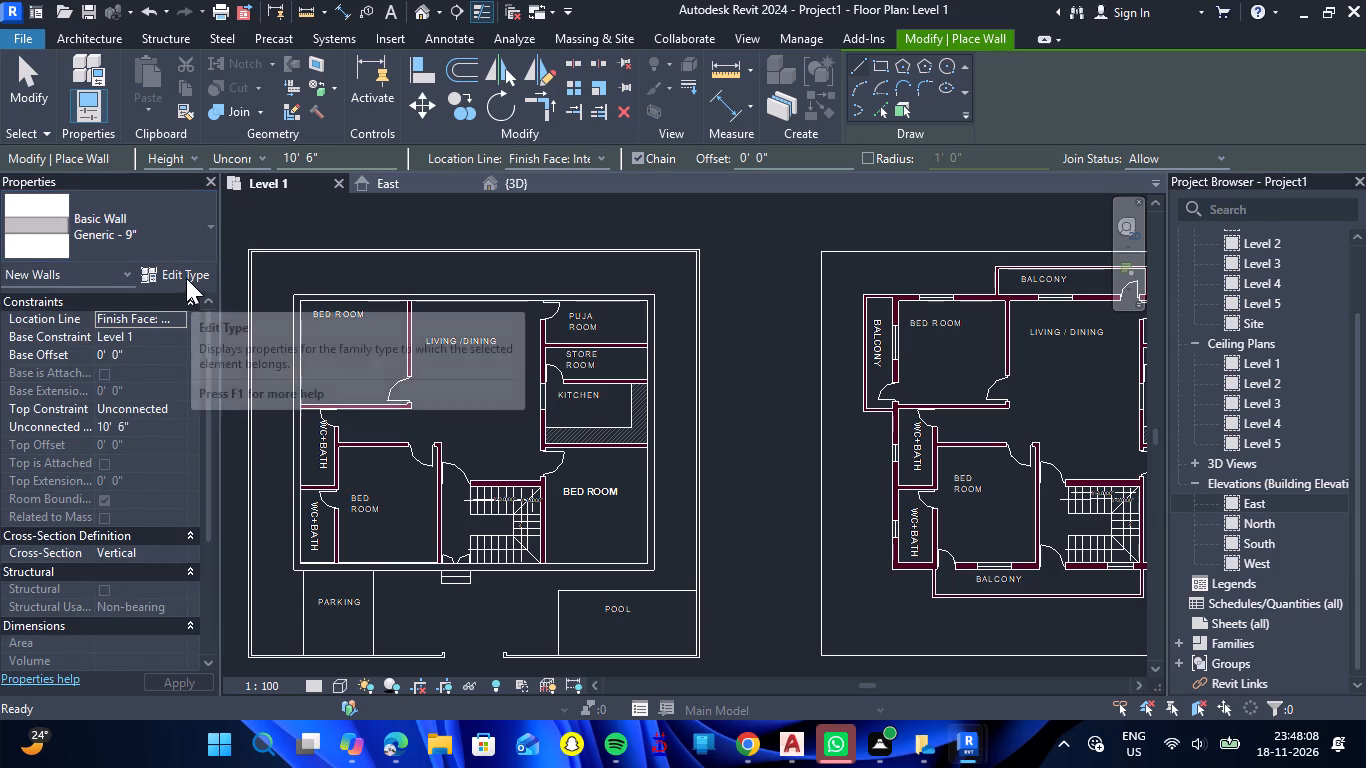
left_click(186, 278)
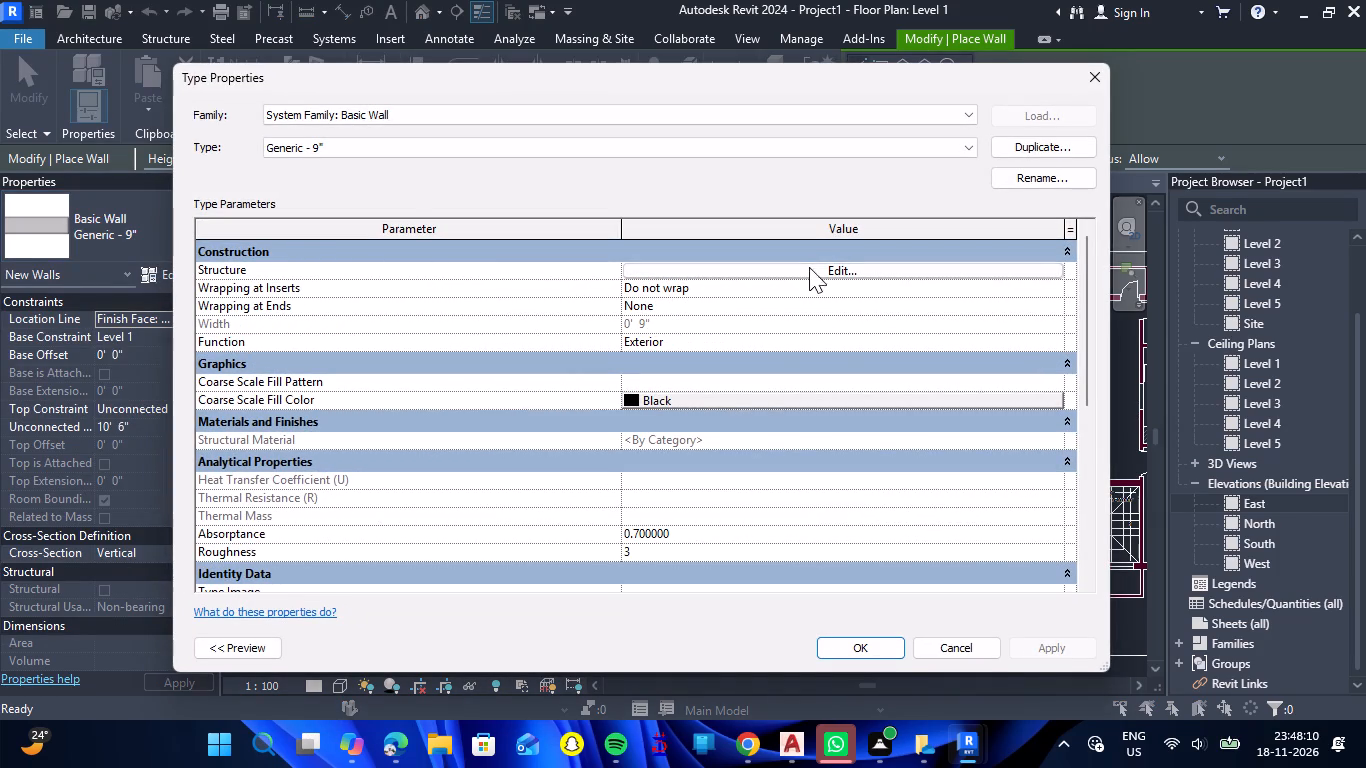
double_click(1055, 147)
left_click(662, 357)
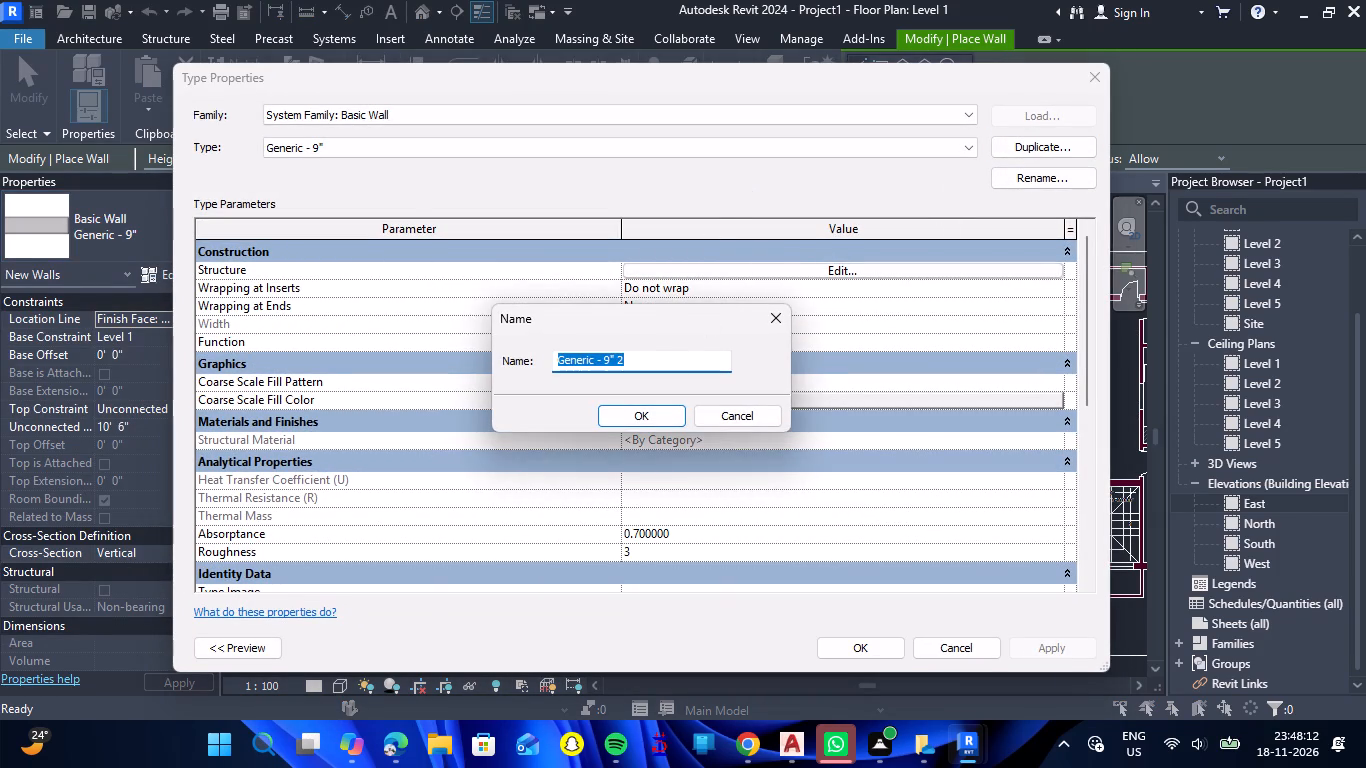
key("BackSpace")
key("BackSpace")
key("BackSpace")
key("BackSpace")
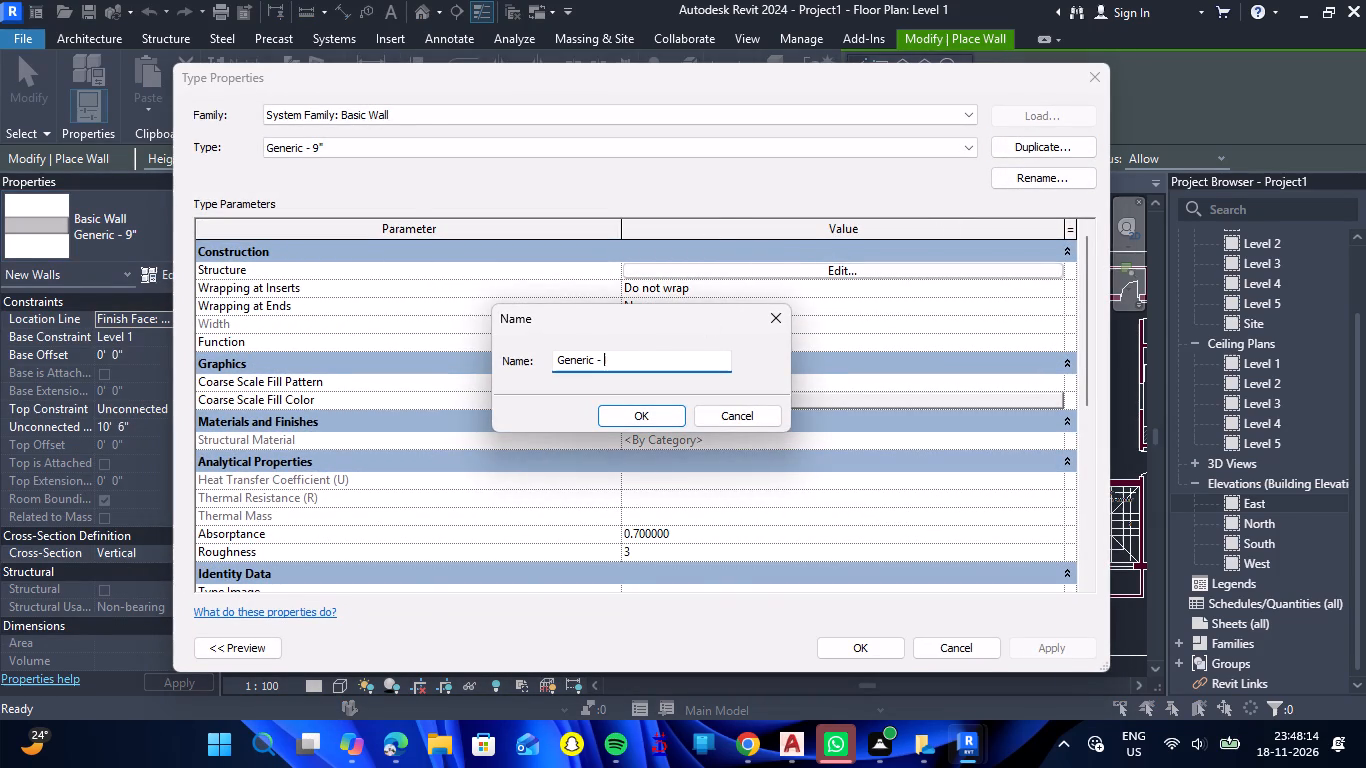
type("6\"")
key("Return")
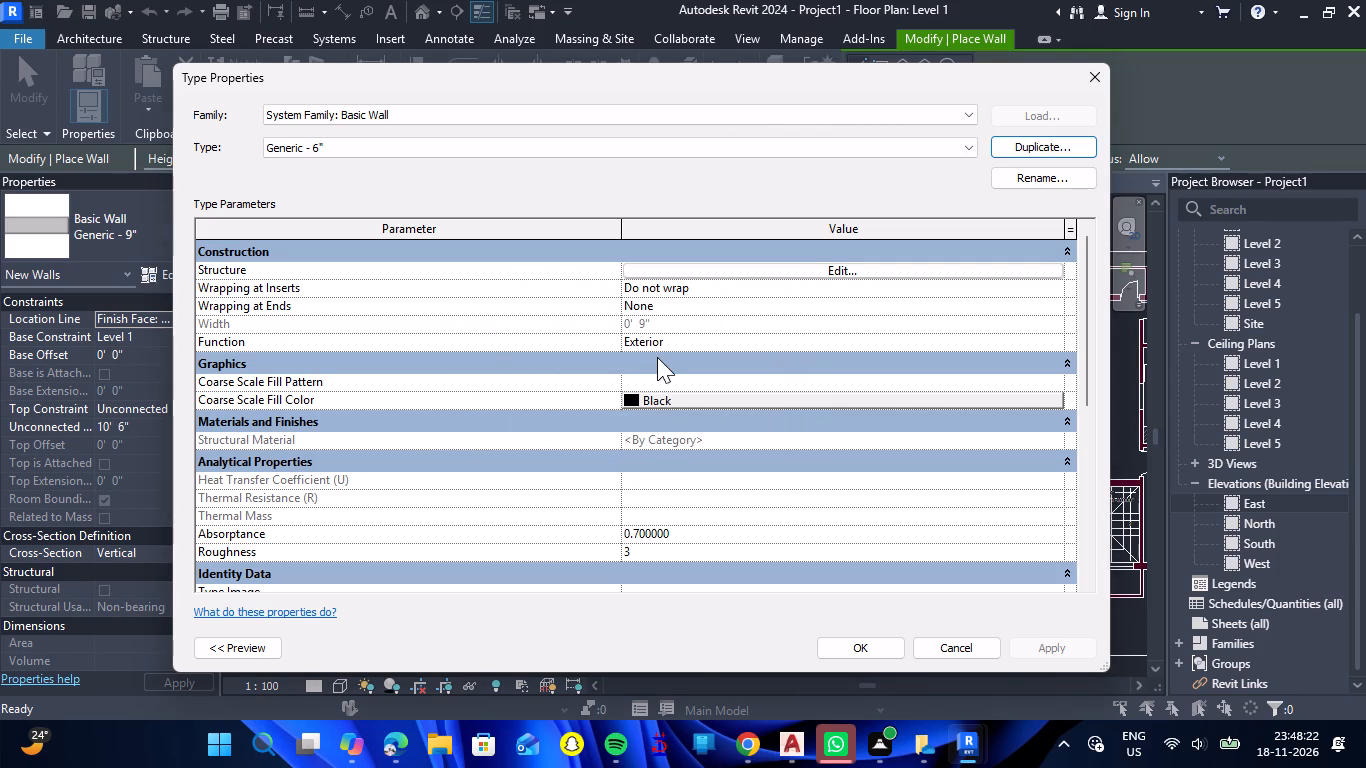
Set the structure layer thickness of the Generic - 6" wall type to 6" and apply it.
left_click(829, 273)
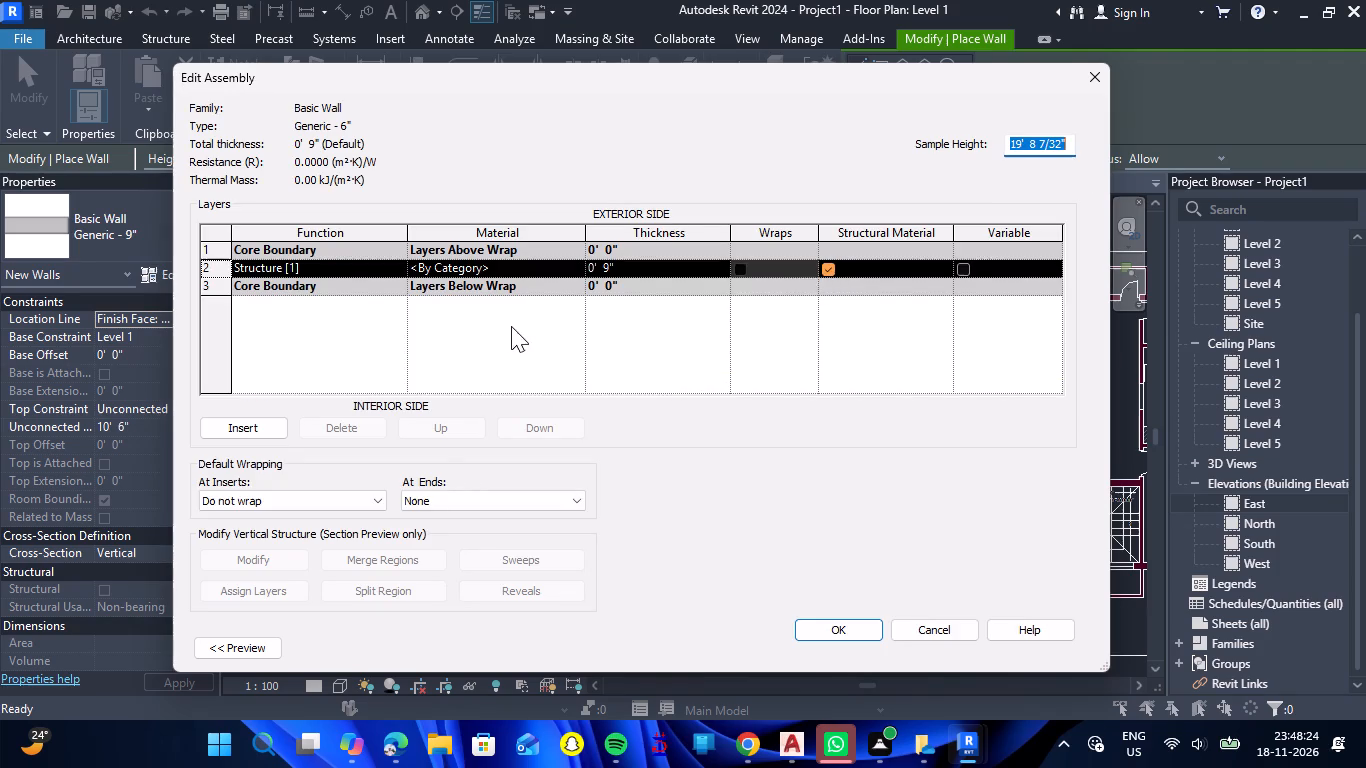
left_click(631, 271)
key("6")
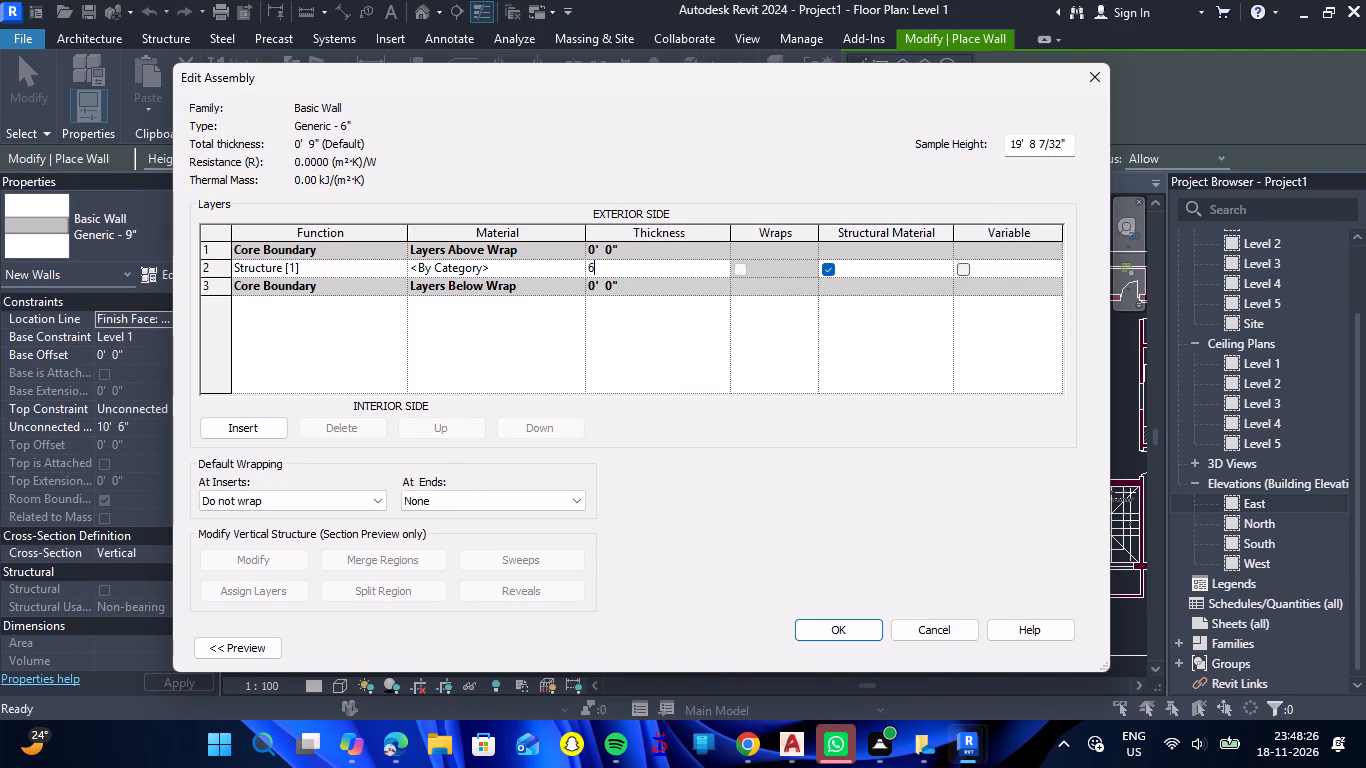
key("shift+quotedbl")
key("Return")
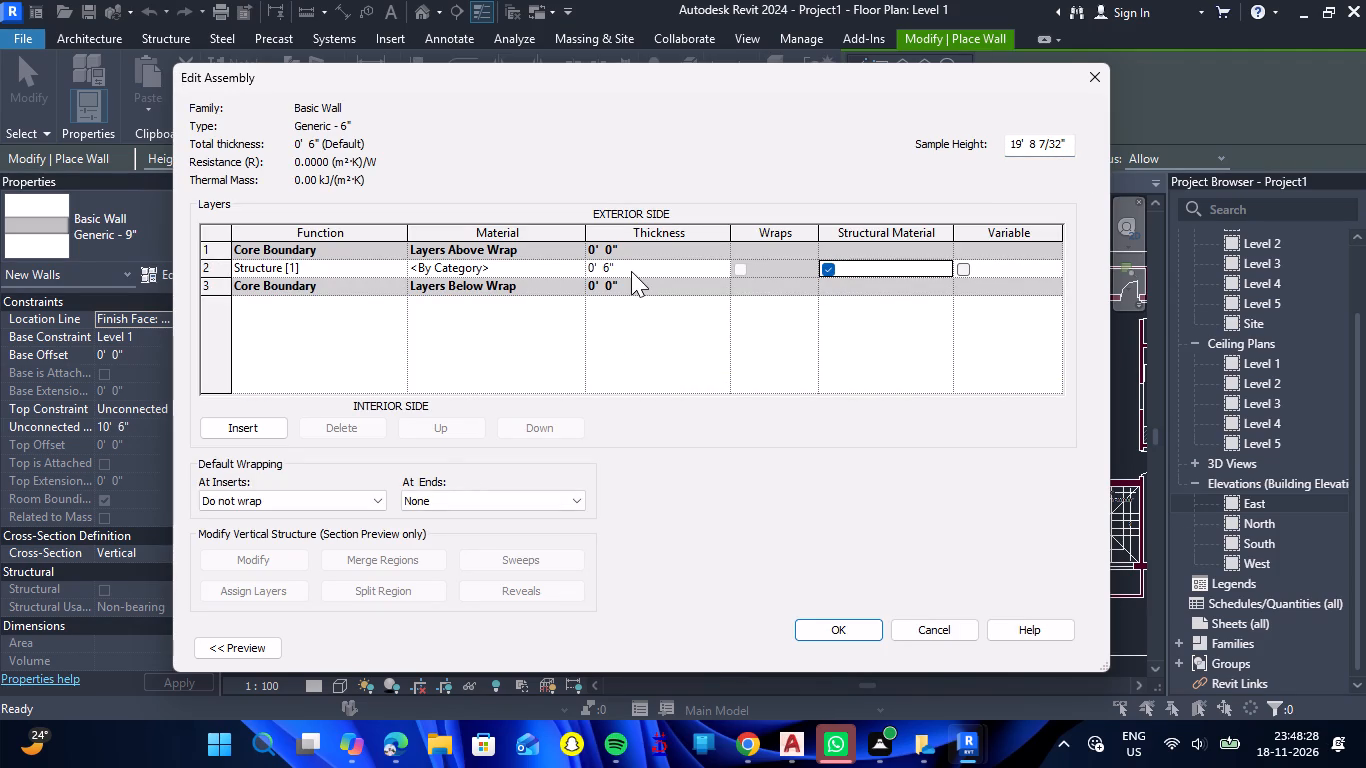
left_click(857, 622)
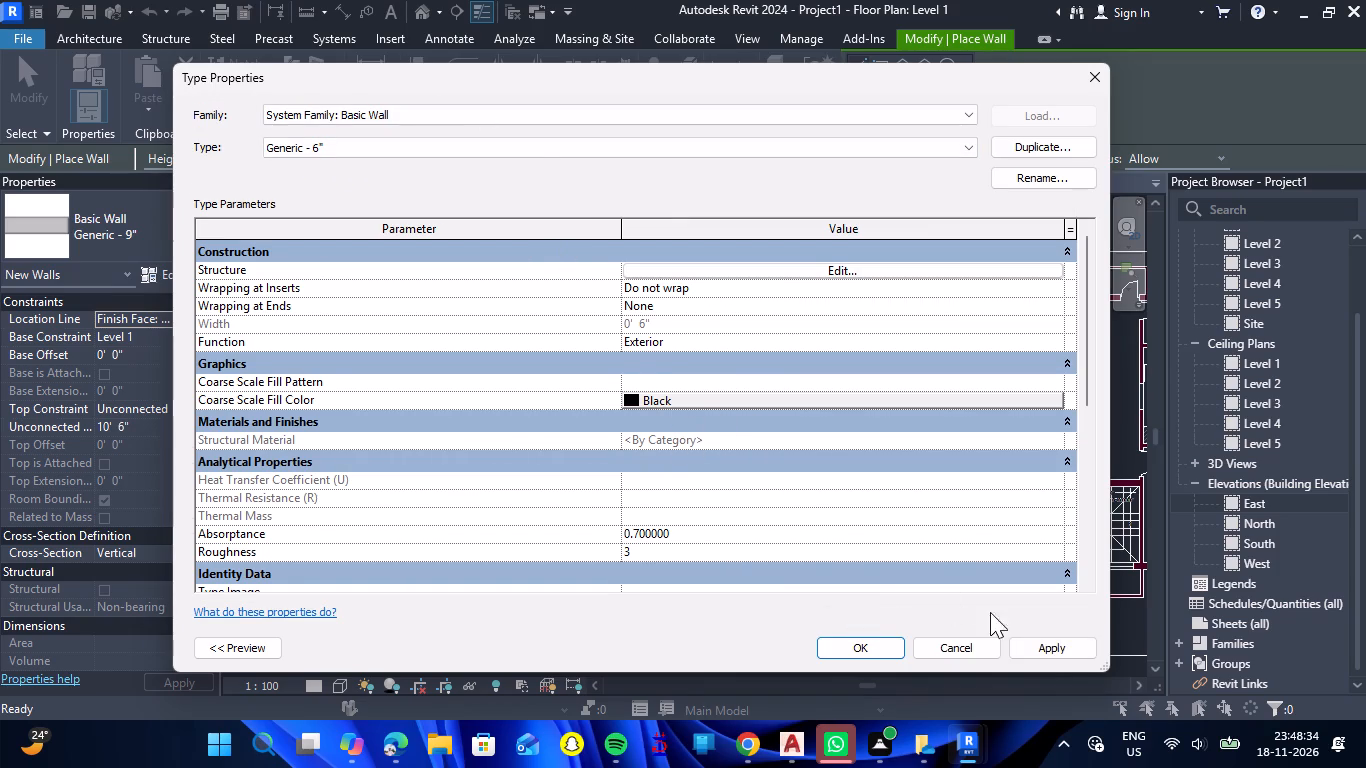
left_click(1033, 654)
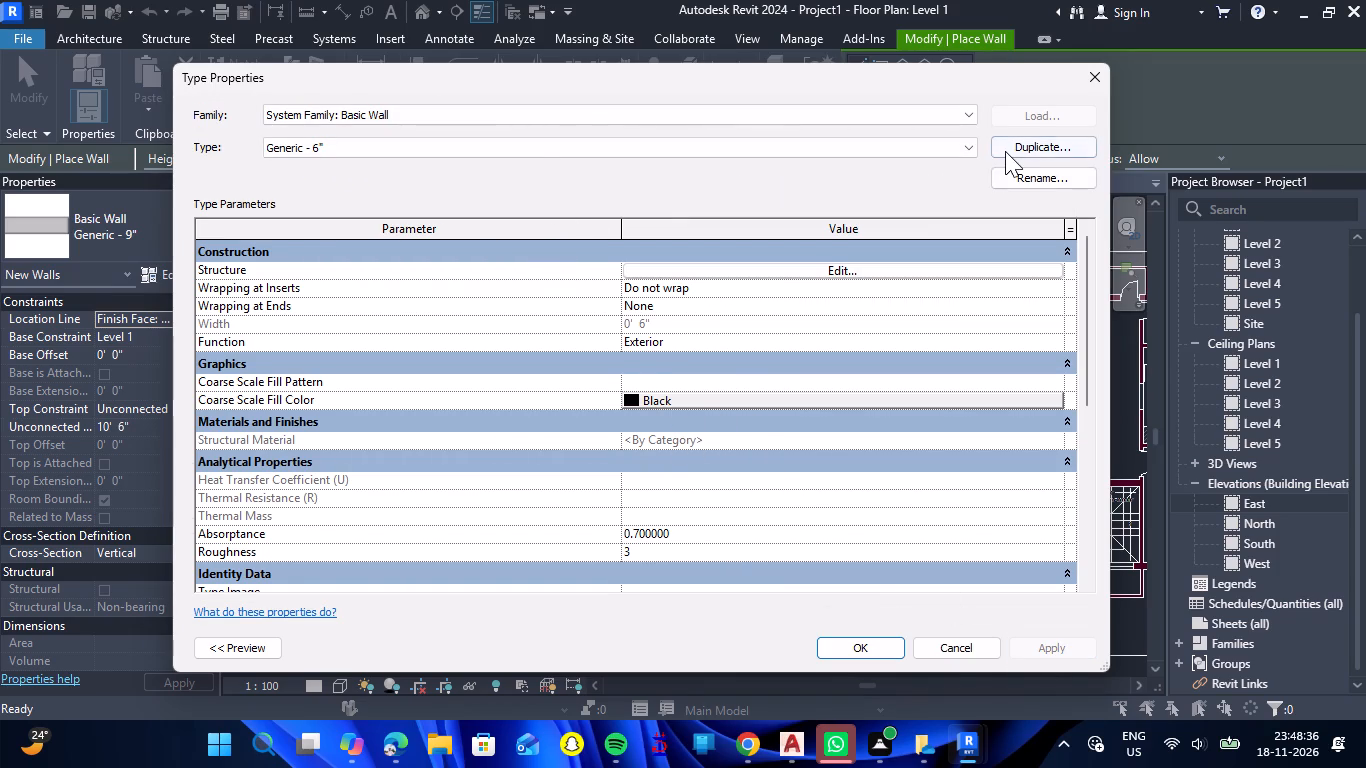
Duplicate the Generic - 6" wall type as Generic - 4".
left_click(1005, 151)
left_click(635, 367)
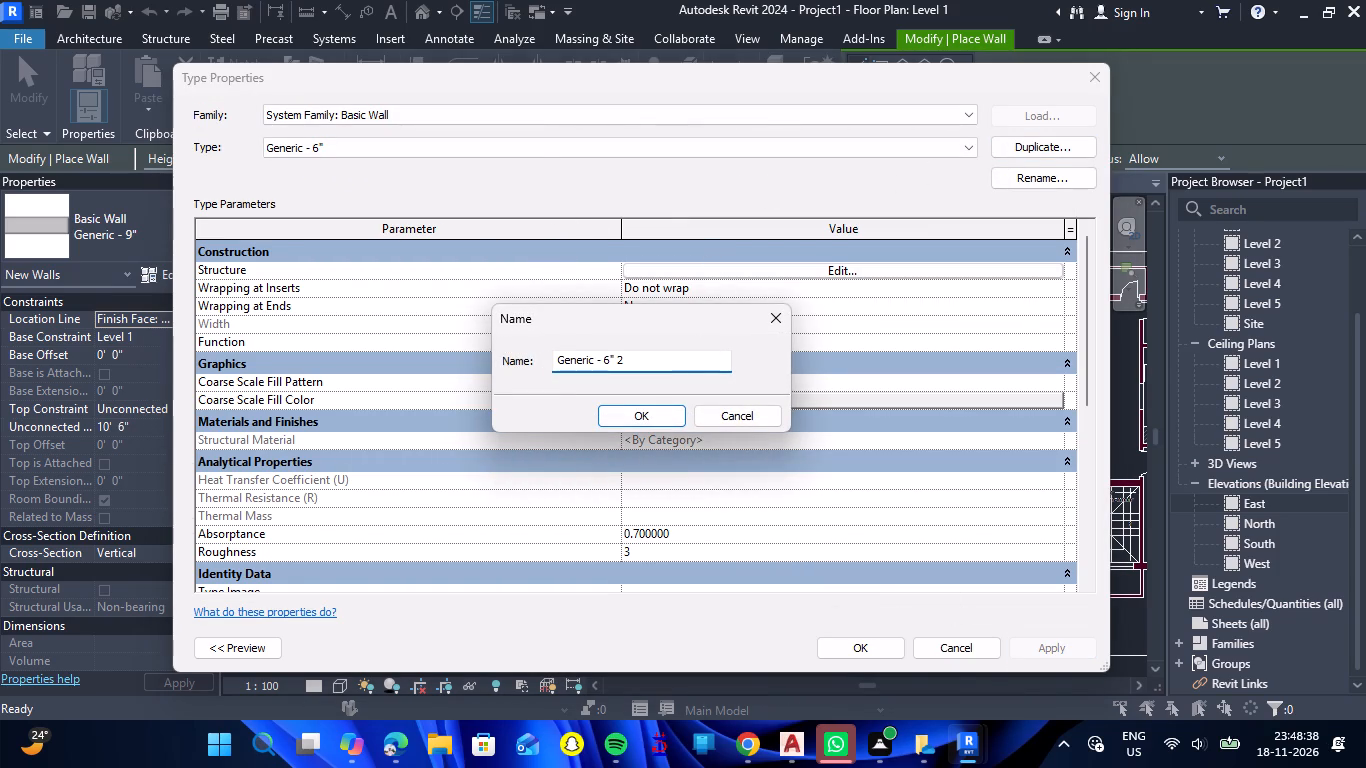
key("BackSpace")
key("BackSpace")
key("BackSpace")
key("BackSpace")
type("4\"")
key("Return")
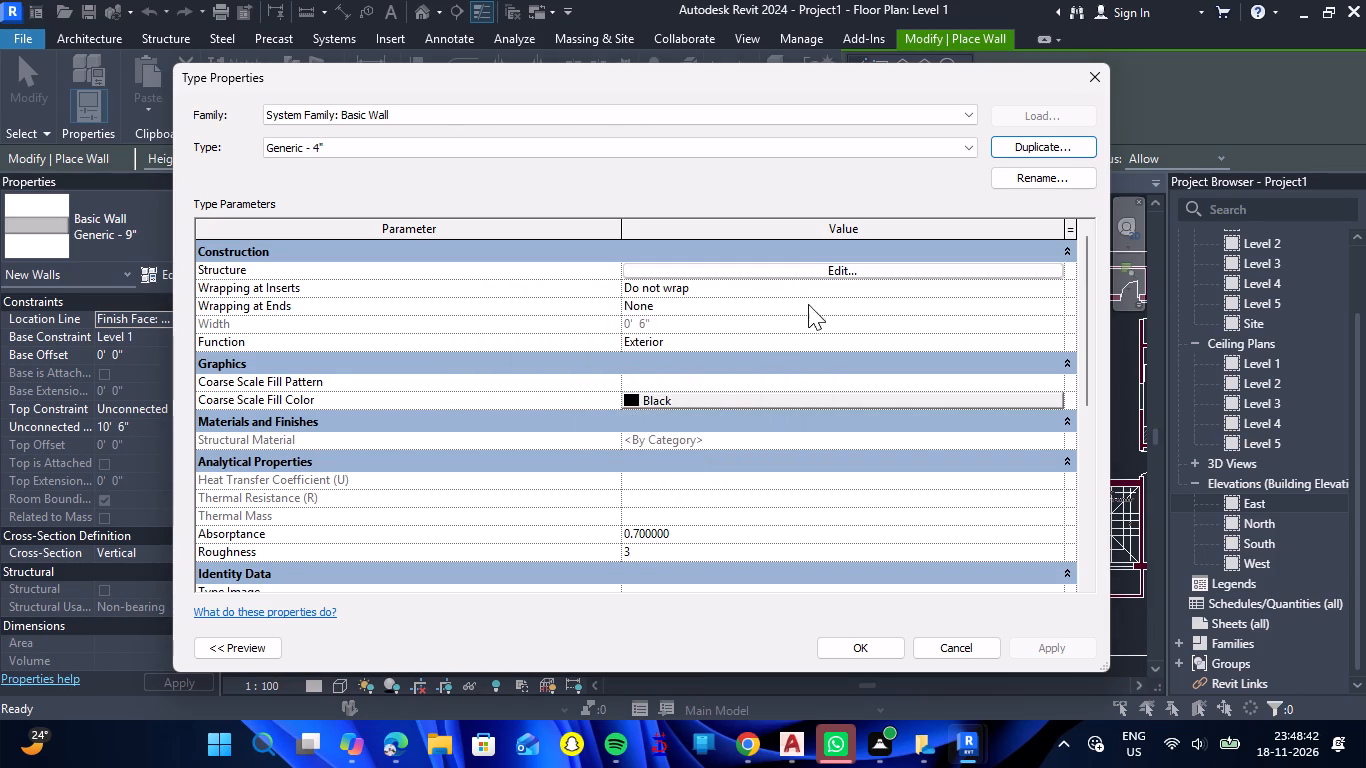
Set the structure layer thickness of the Generic - 4" wall type to 4", apply it and close the type properties.
left_click(832, 271)
left_click(632, 265)
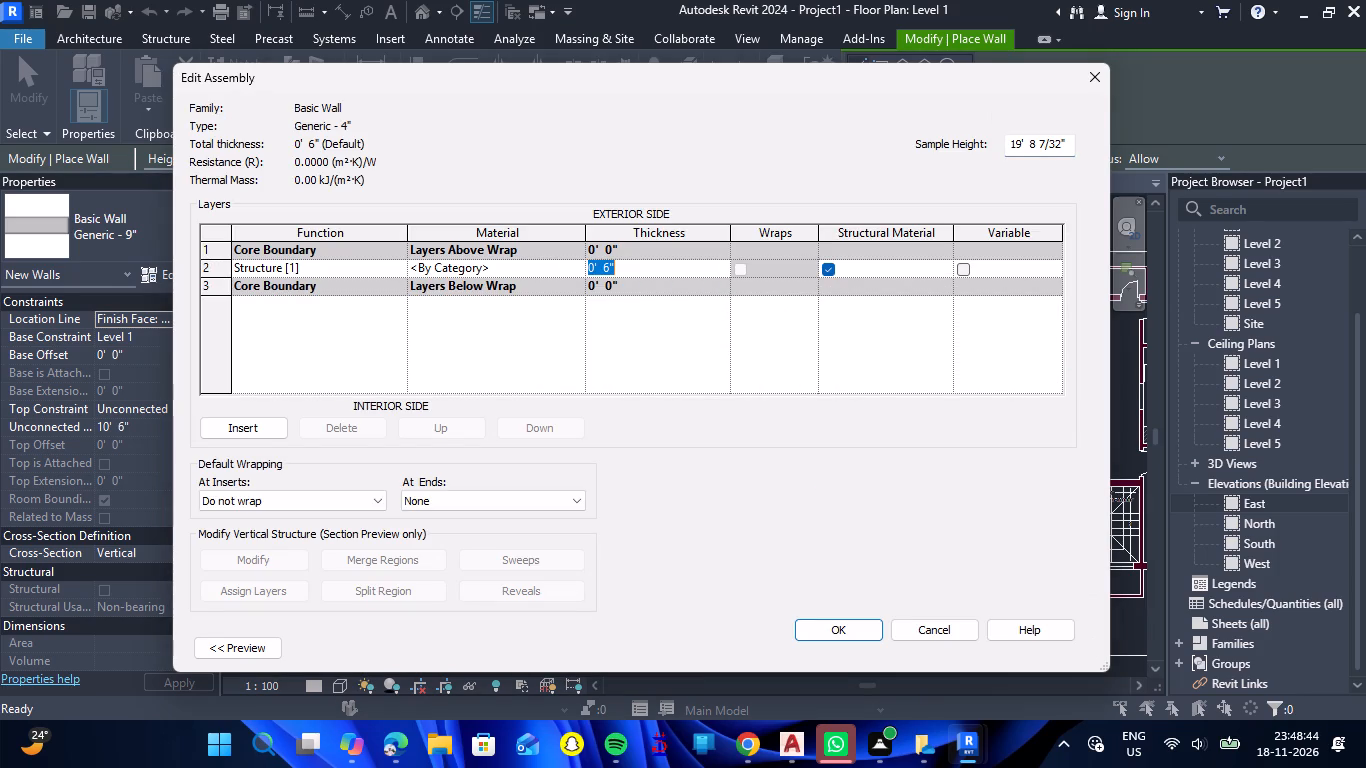
key("4")
key("shift+quotedbl")
key("Return")
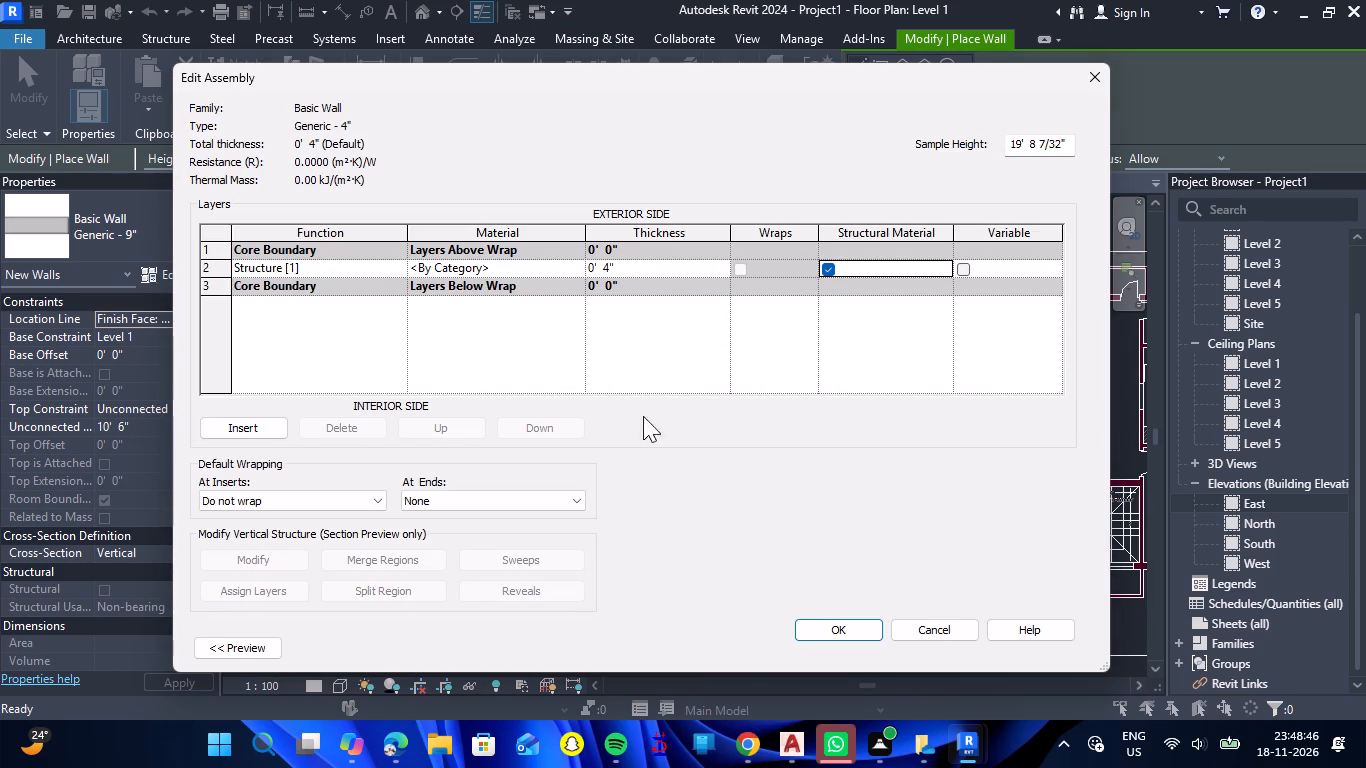
left_click(841, 632)
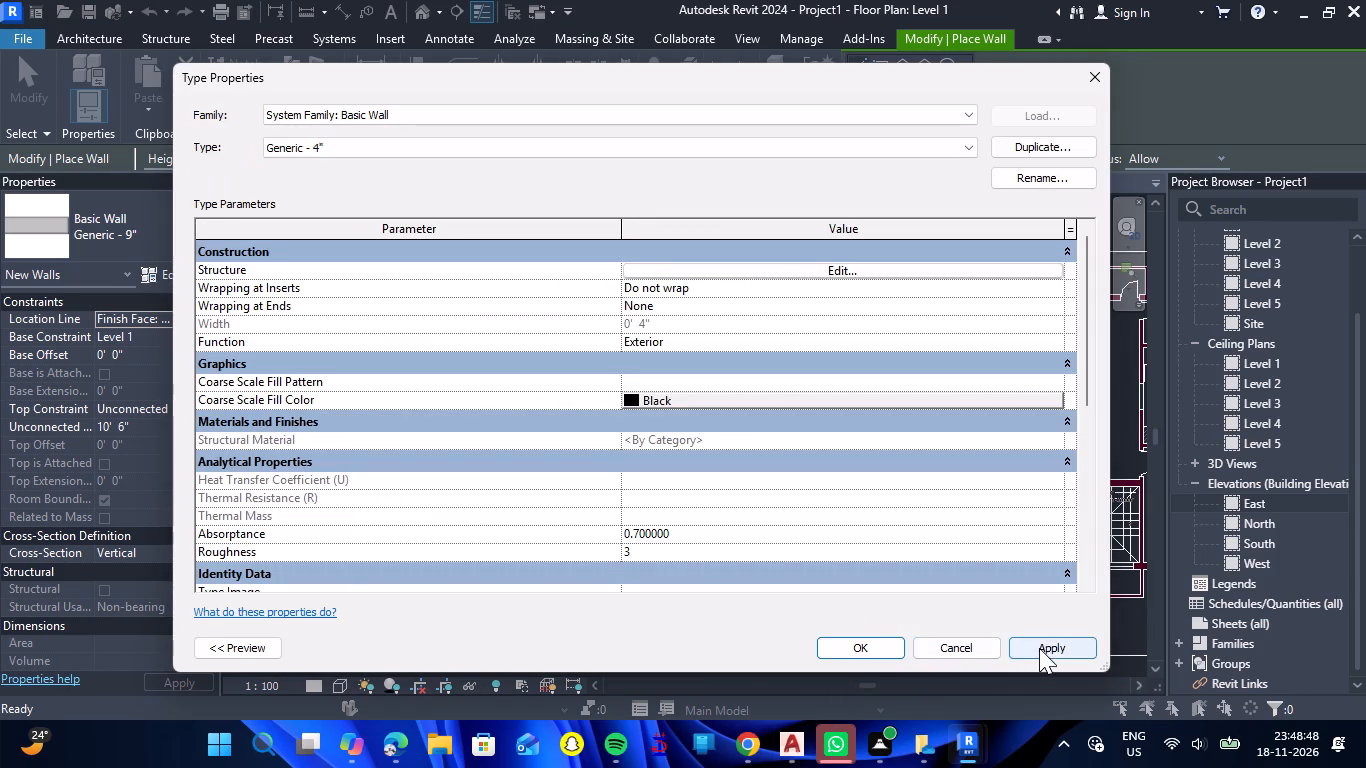
left_click(1039, 648)
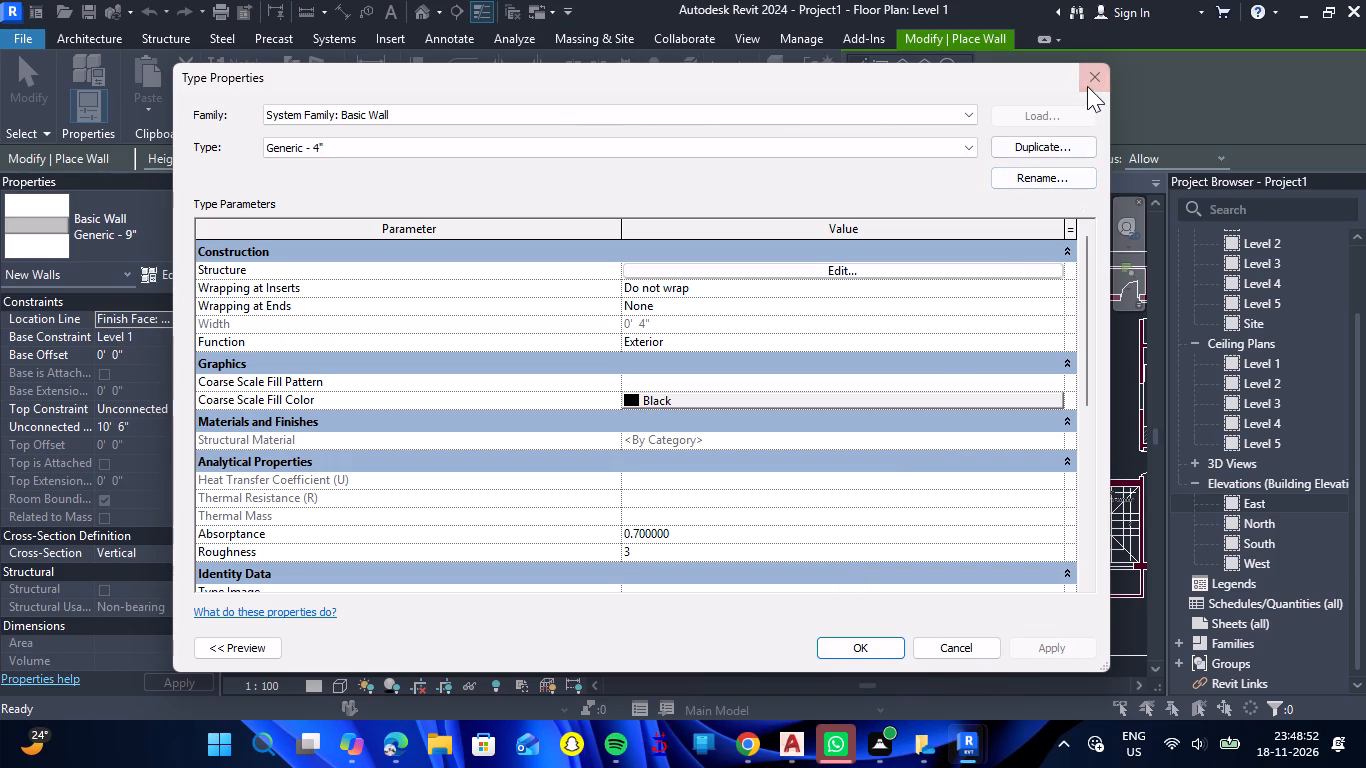
left_click(1087, 86)
Choose the Generic - 6" basic wall type for the new walls.
left_click(215, 233)
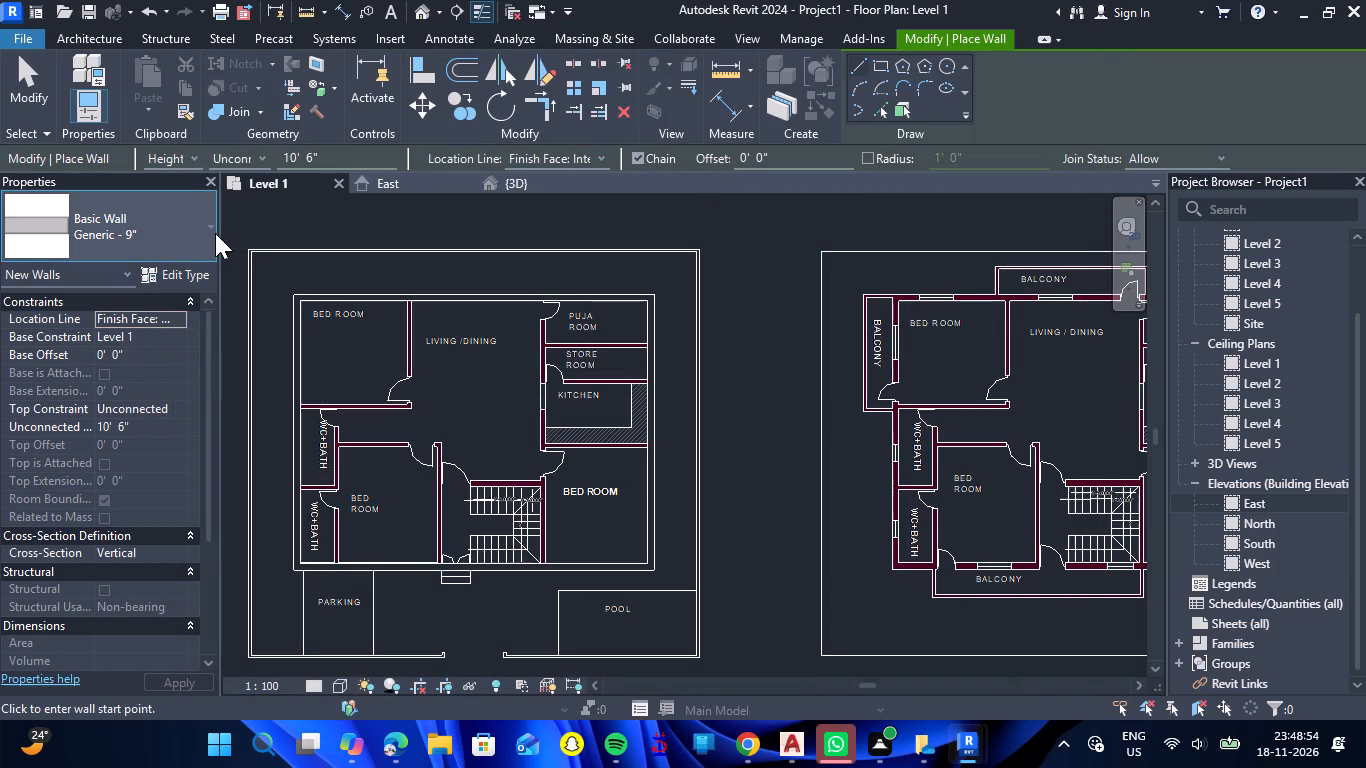
scroll(124, 453, "up", 2)
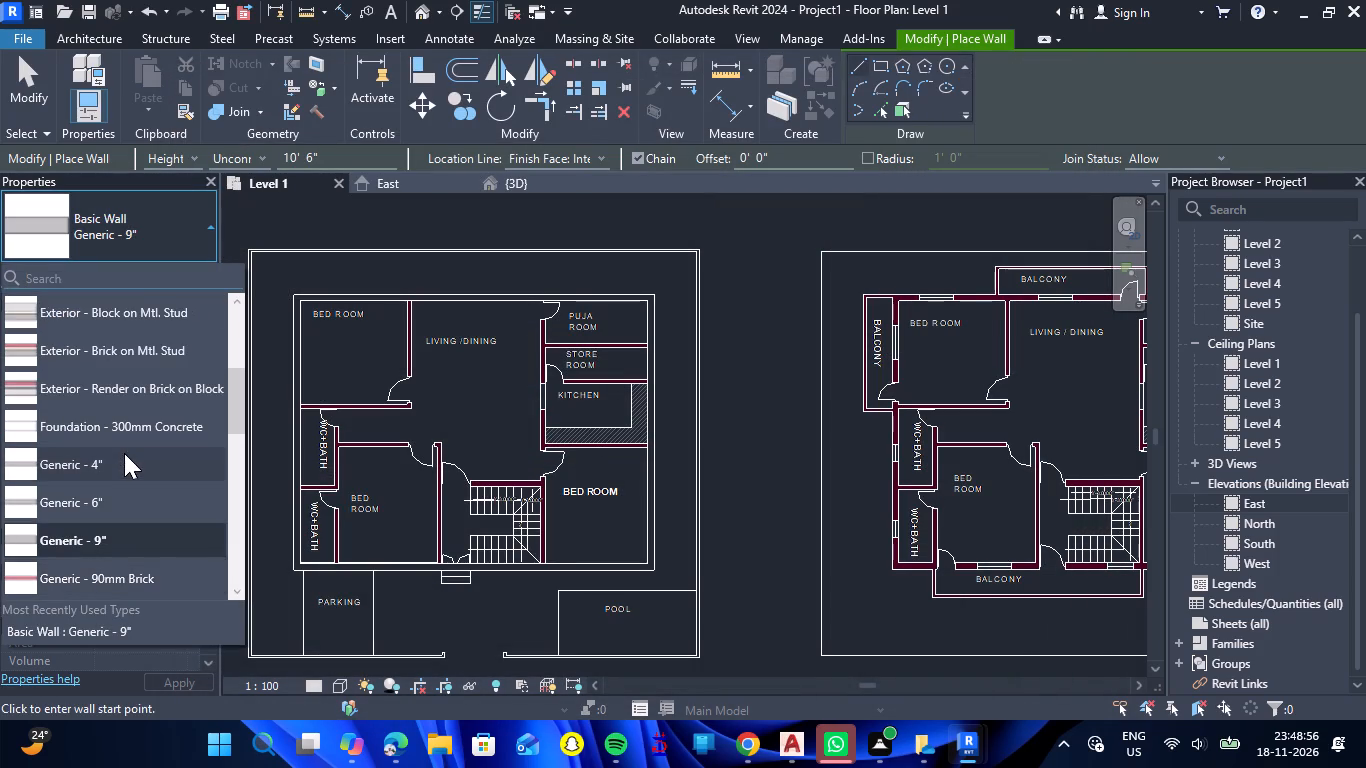
left_click(99, 507)
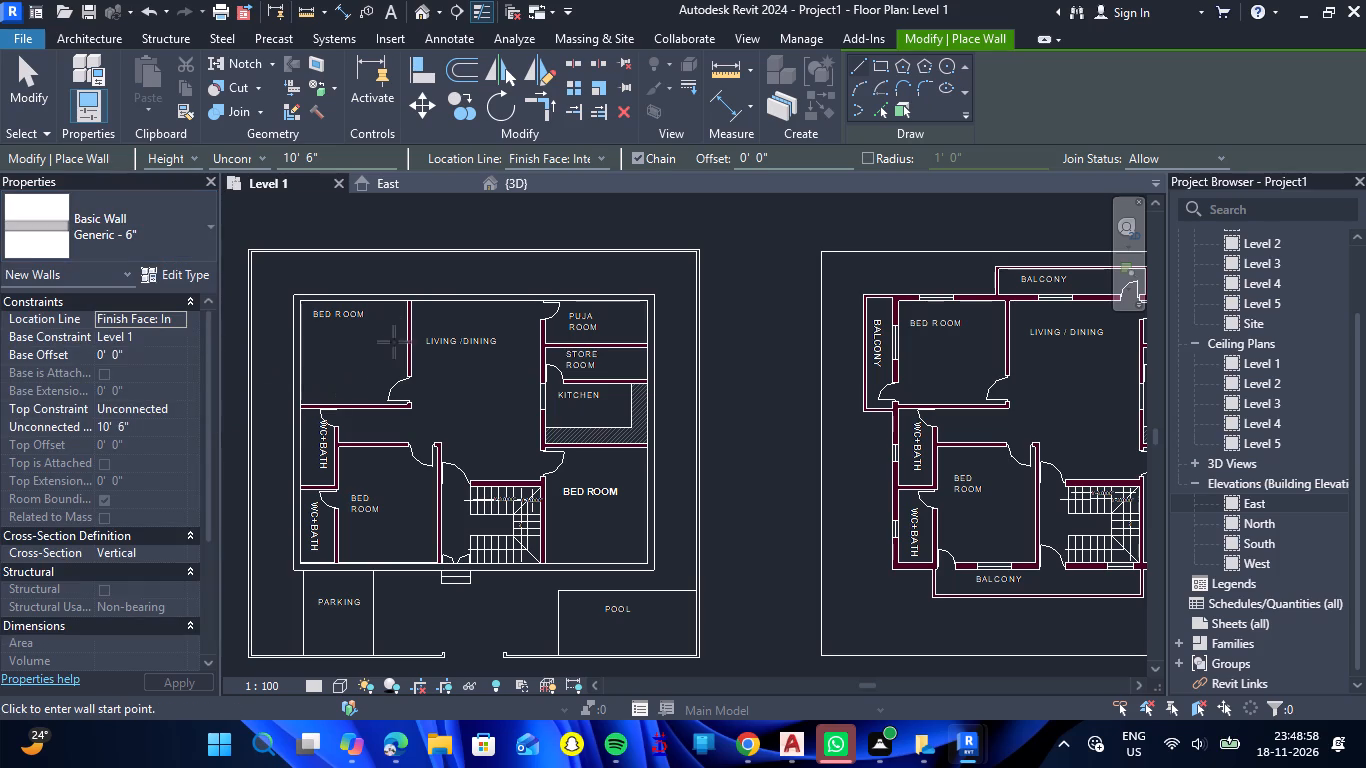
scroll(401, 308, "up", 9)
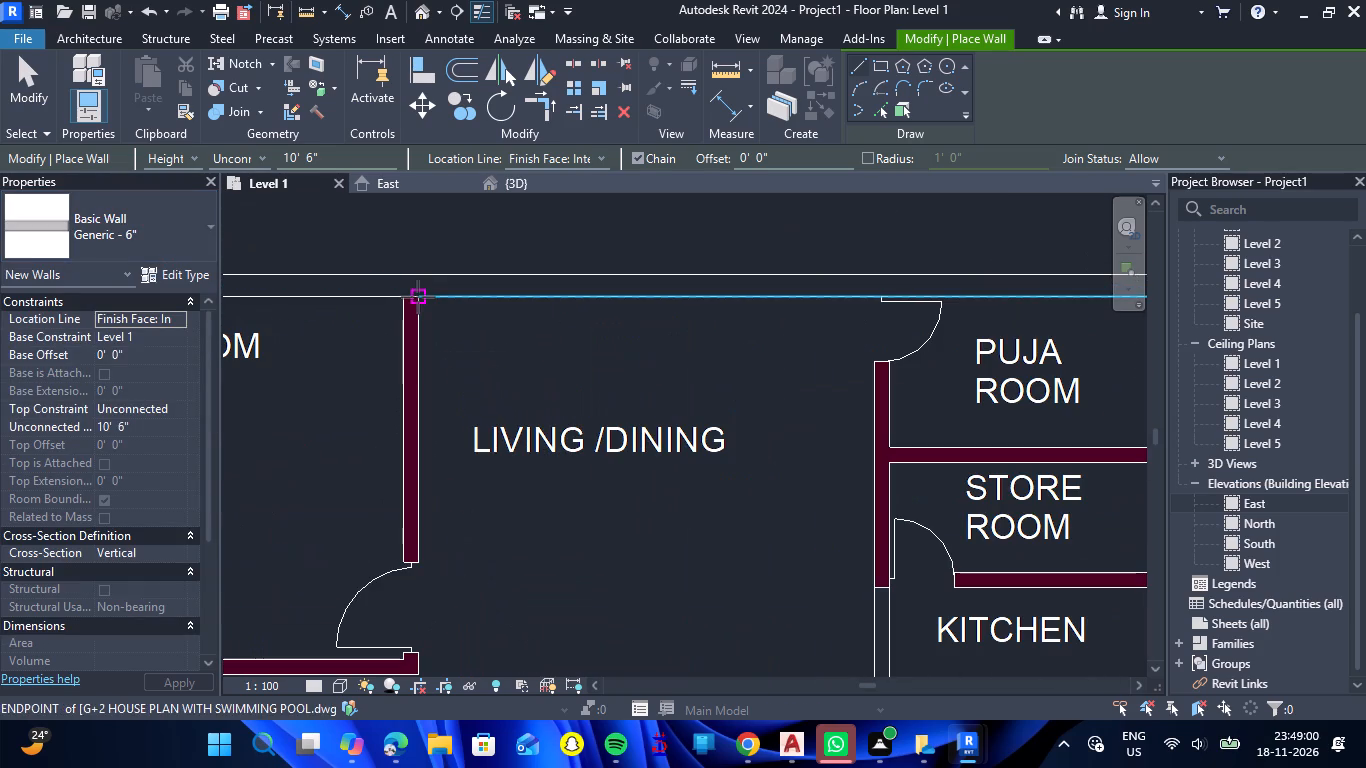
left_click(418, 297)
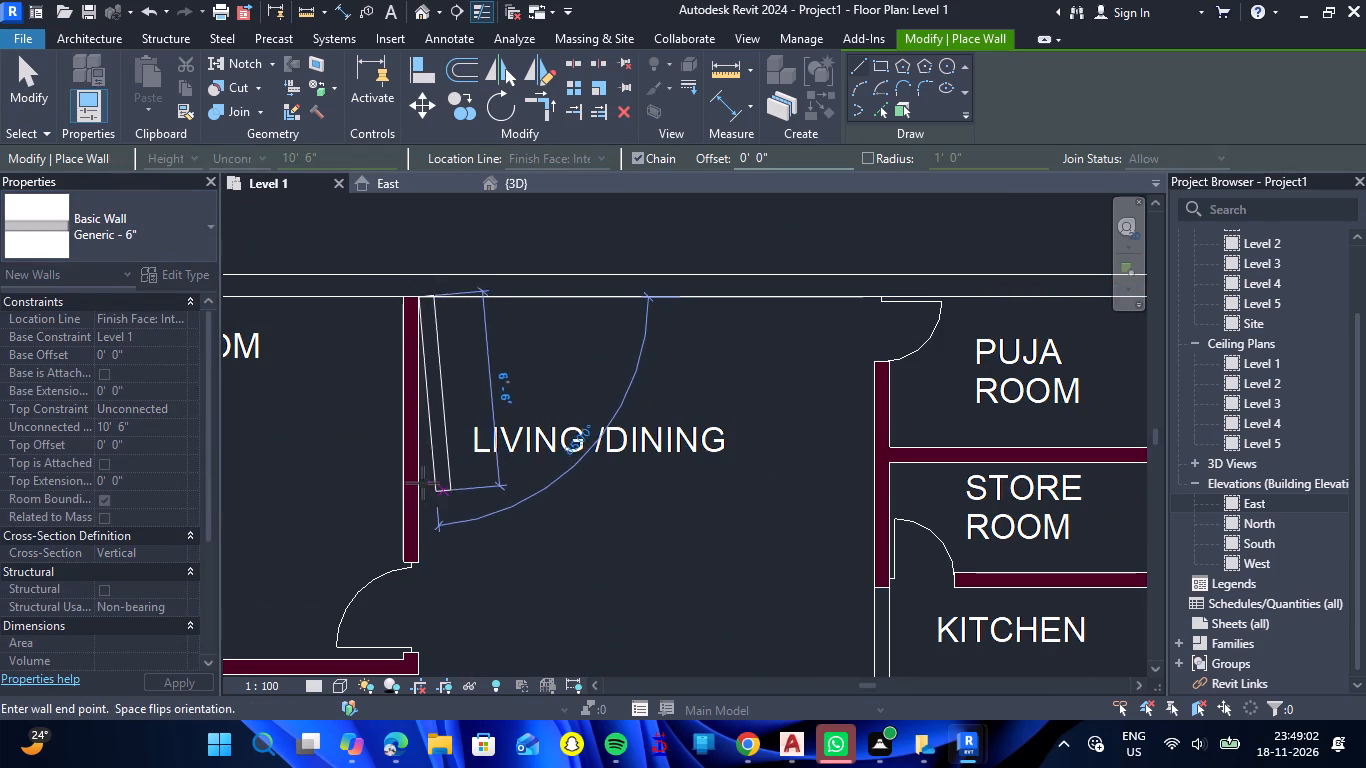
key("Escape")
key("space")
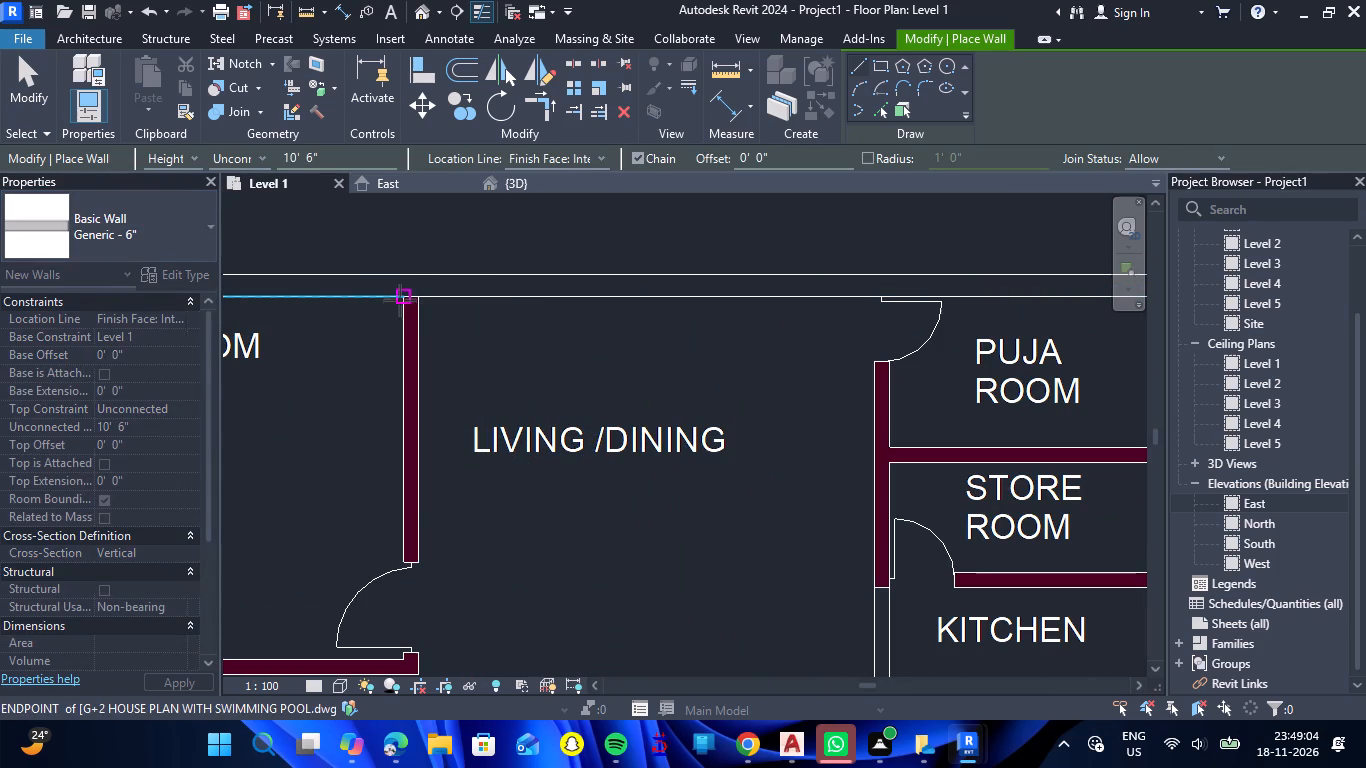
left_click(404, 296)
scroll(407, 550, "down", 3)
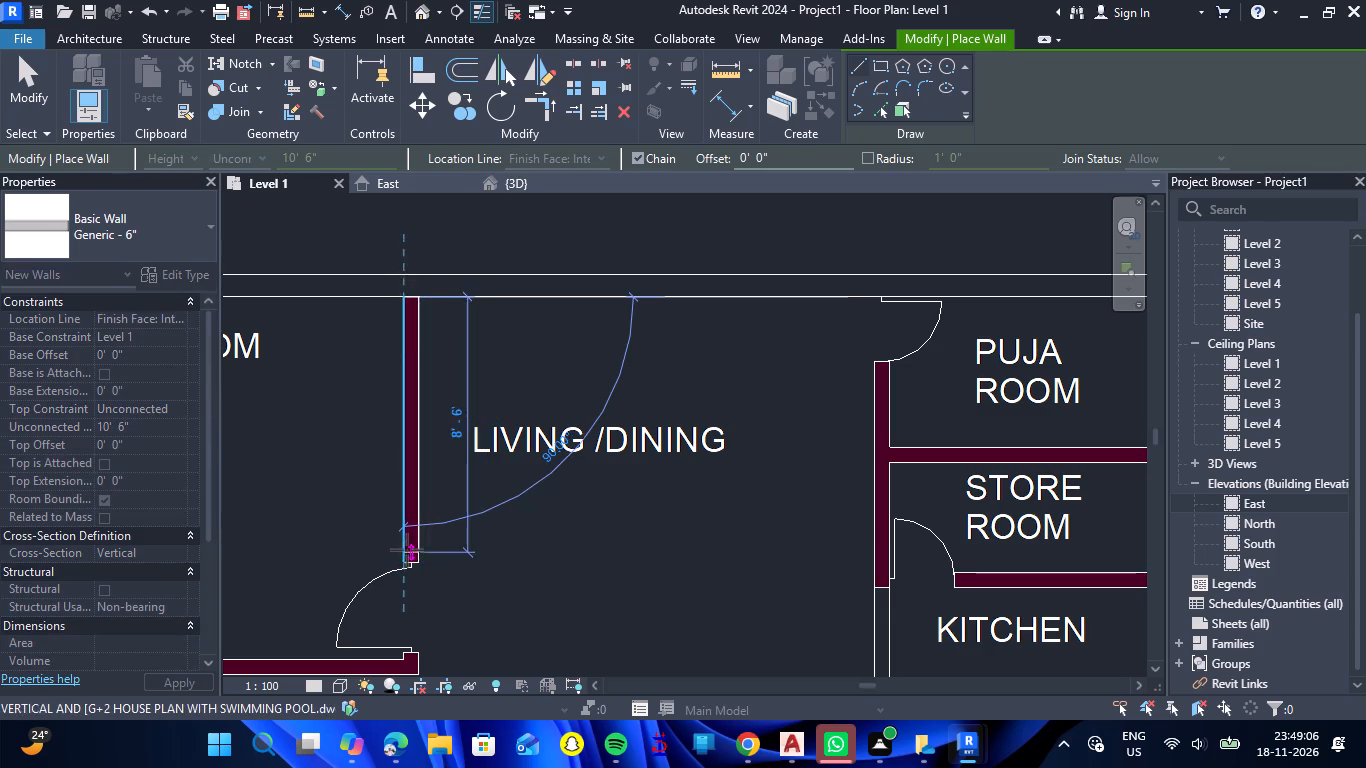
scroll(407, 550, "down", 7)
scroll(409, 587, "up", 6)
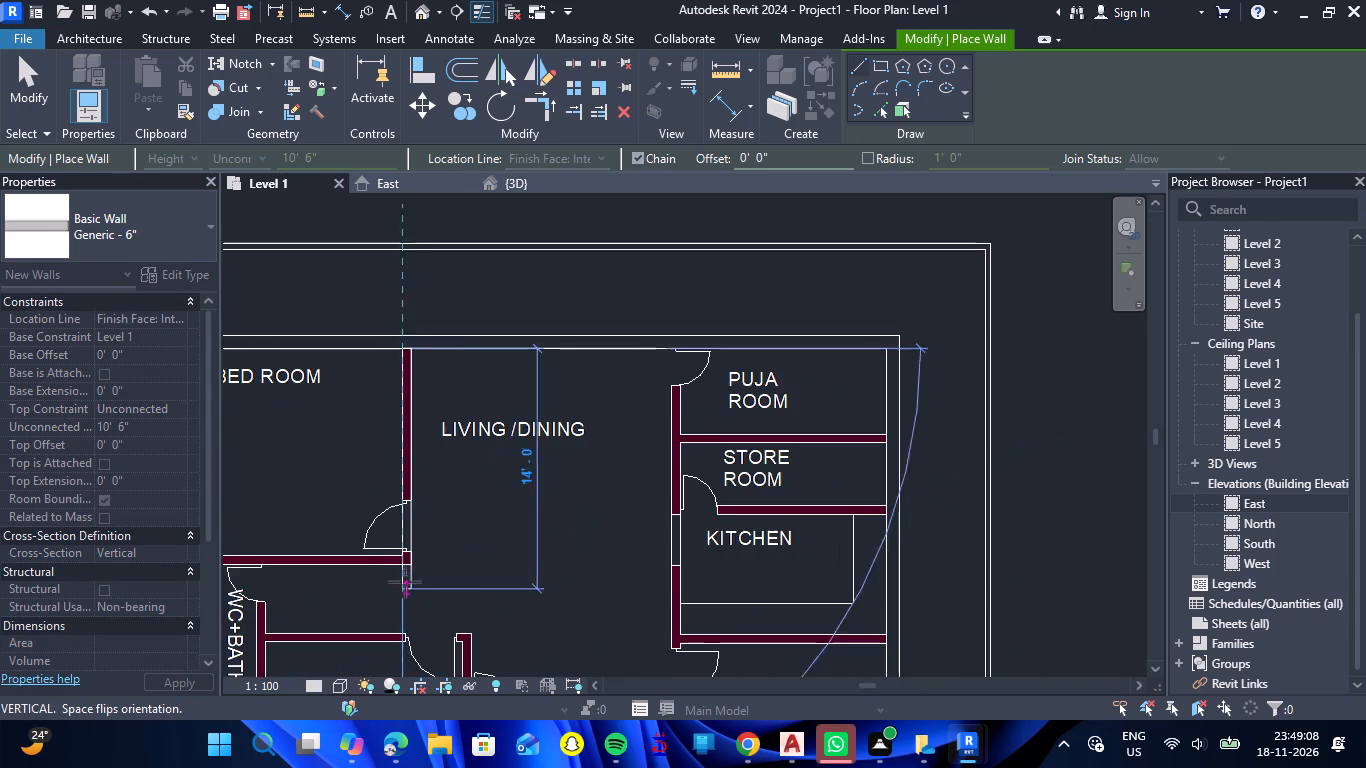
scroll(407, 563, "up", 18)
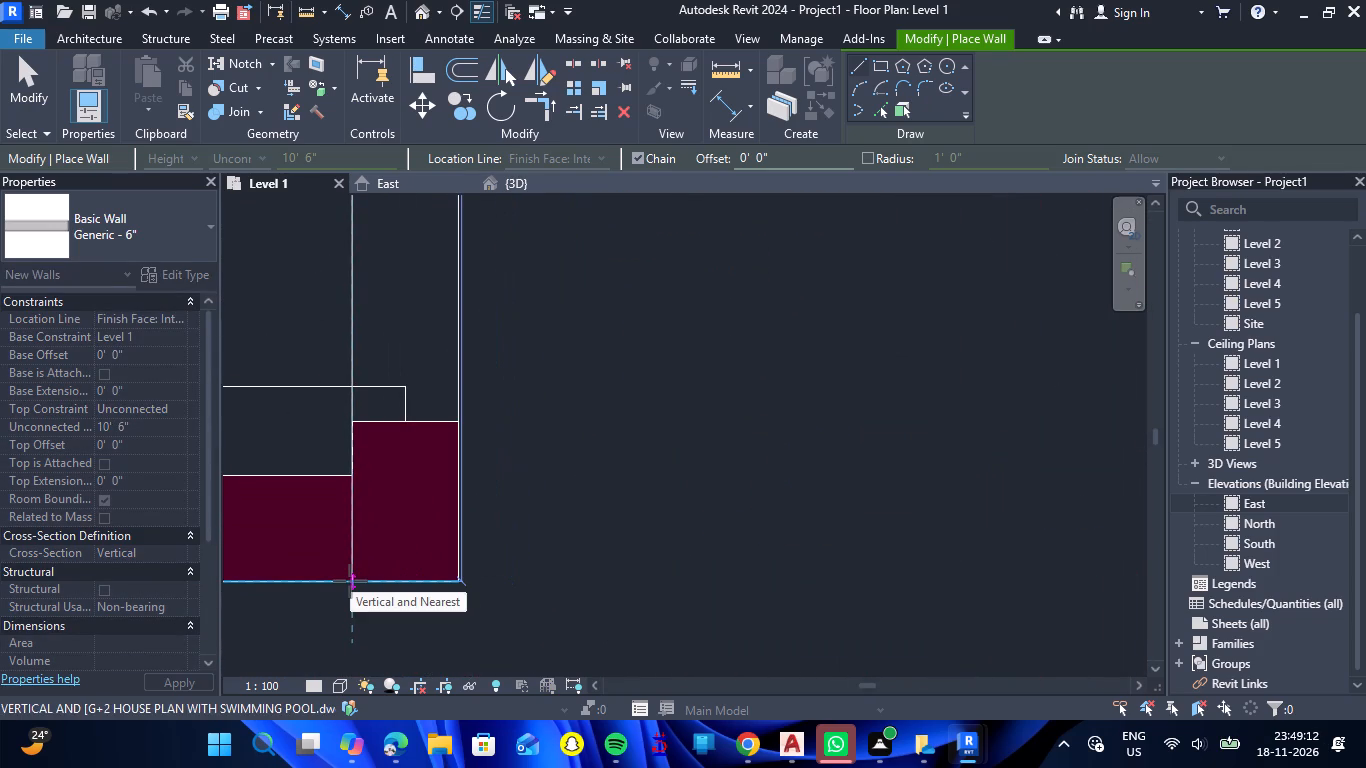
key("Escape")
With the location line at Finish Face: Exterior, trace the 6" wall between the upper BED ROOM and LIVING/DINING, from the north wall to its south end.
scroll(450, 590, "down", 4)
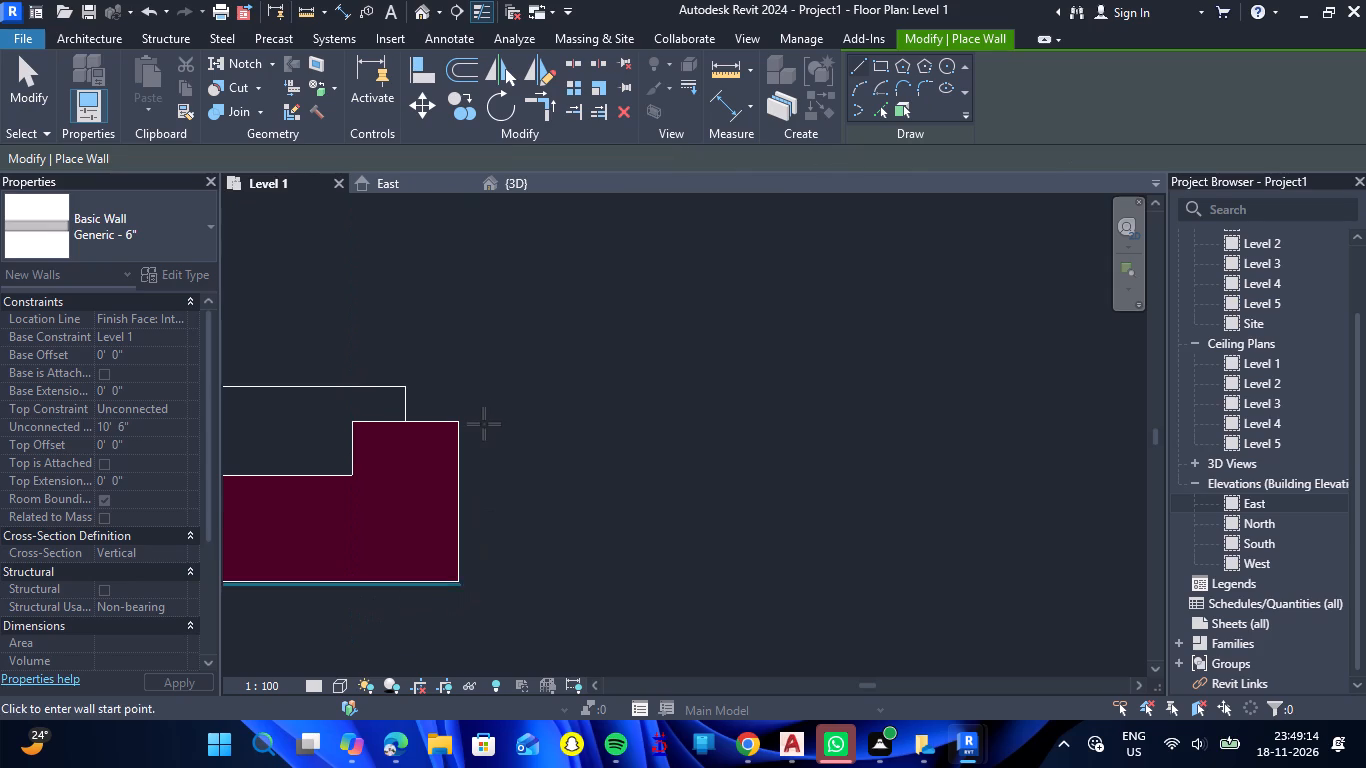
scroll(507, 425, "down", 6)
left_click(602, 159)
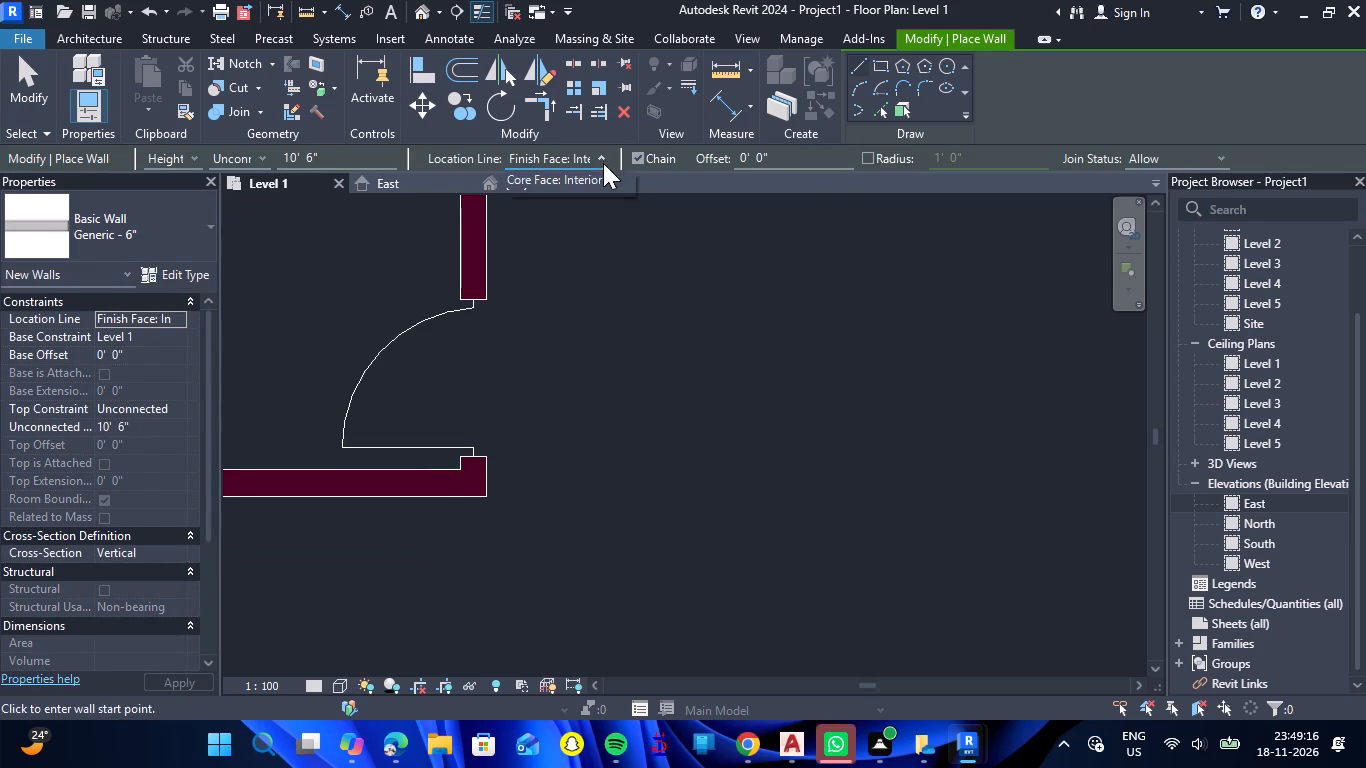
left_click(595, 207)
scroll(609, 354, "down", 6)
scroll(197, 682, "down", 4)
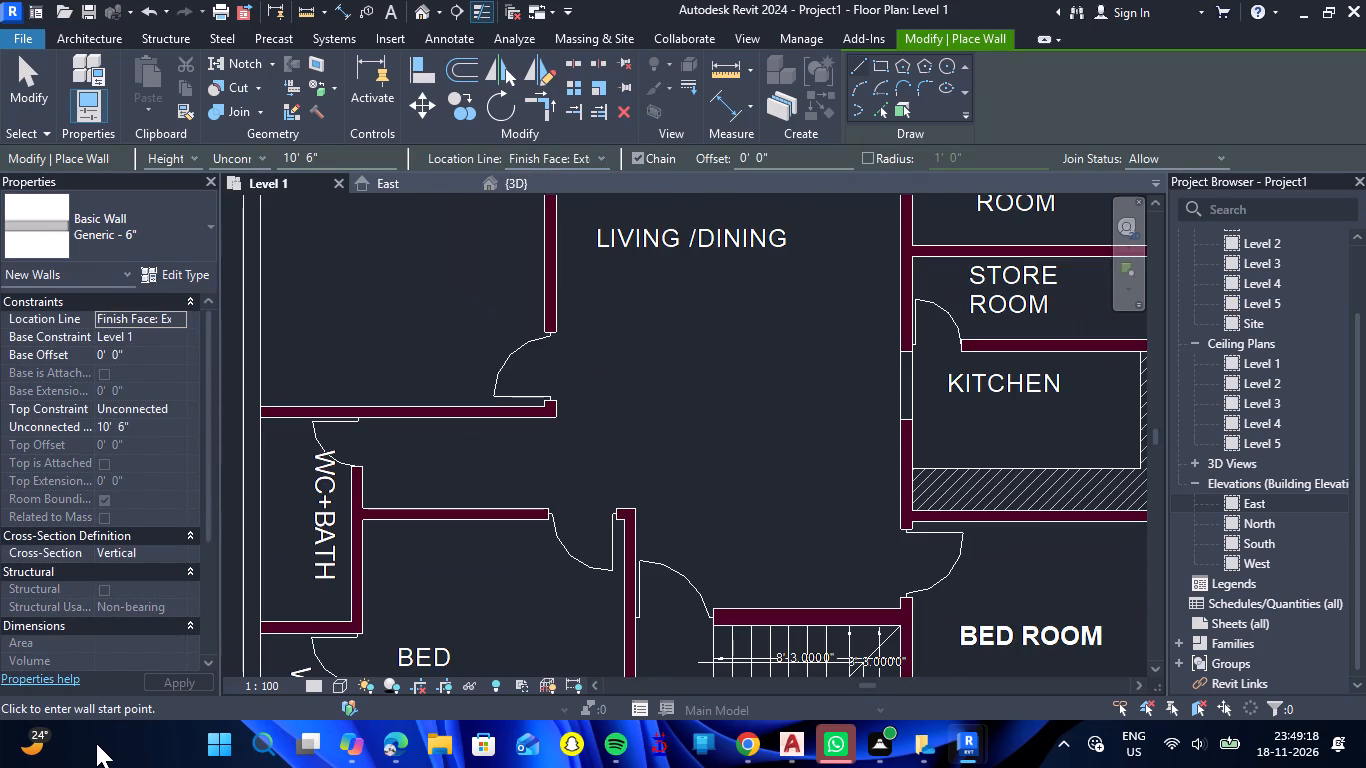
scroll(519, 414, "down", 4)
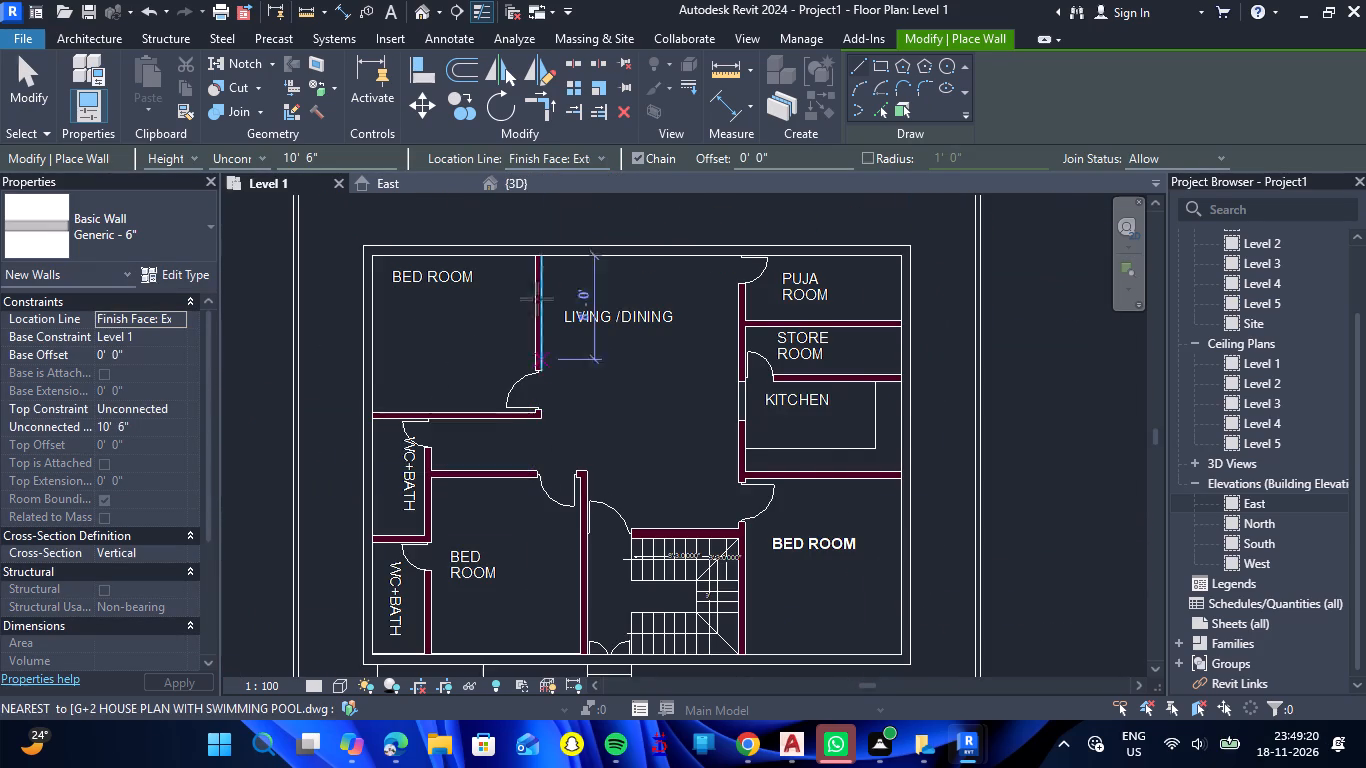
scroll(553, 250, "up", 12)
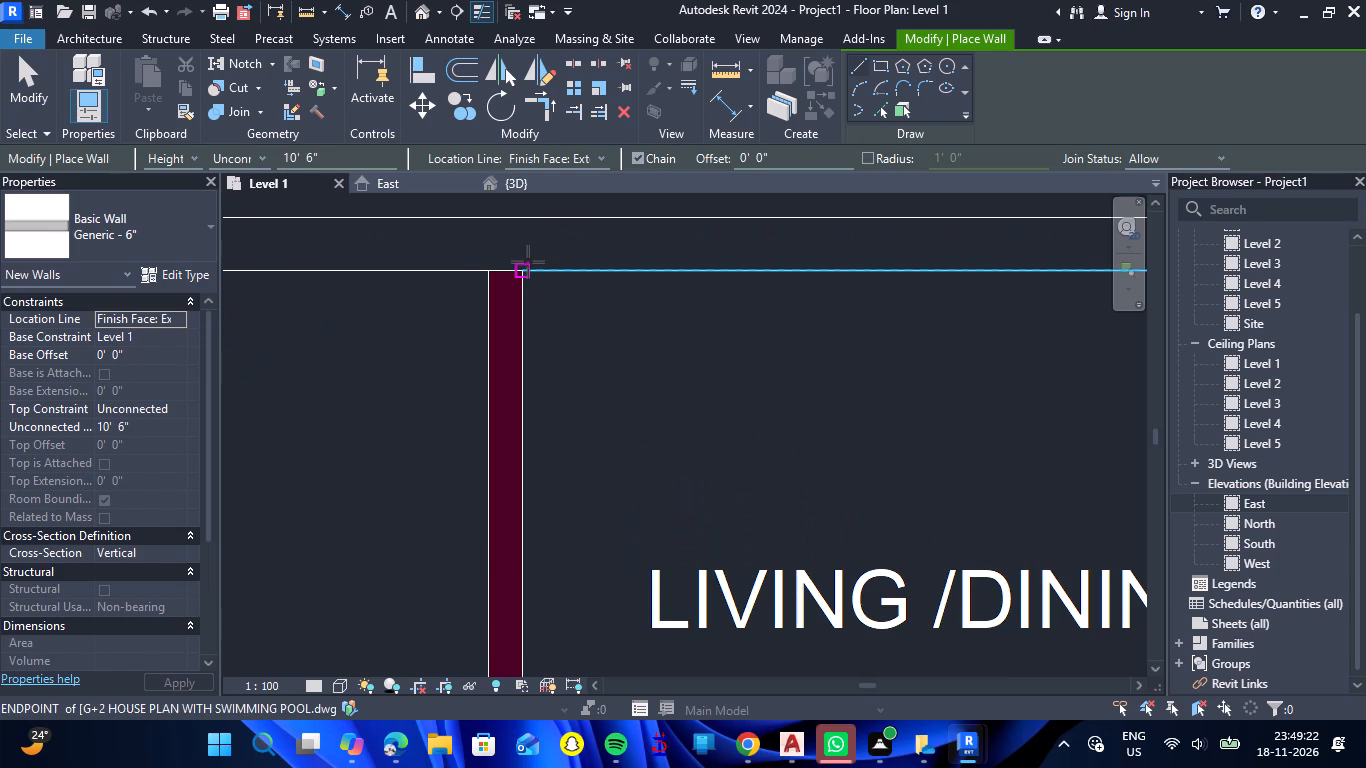
left_click(523, 267)
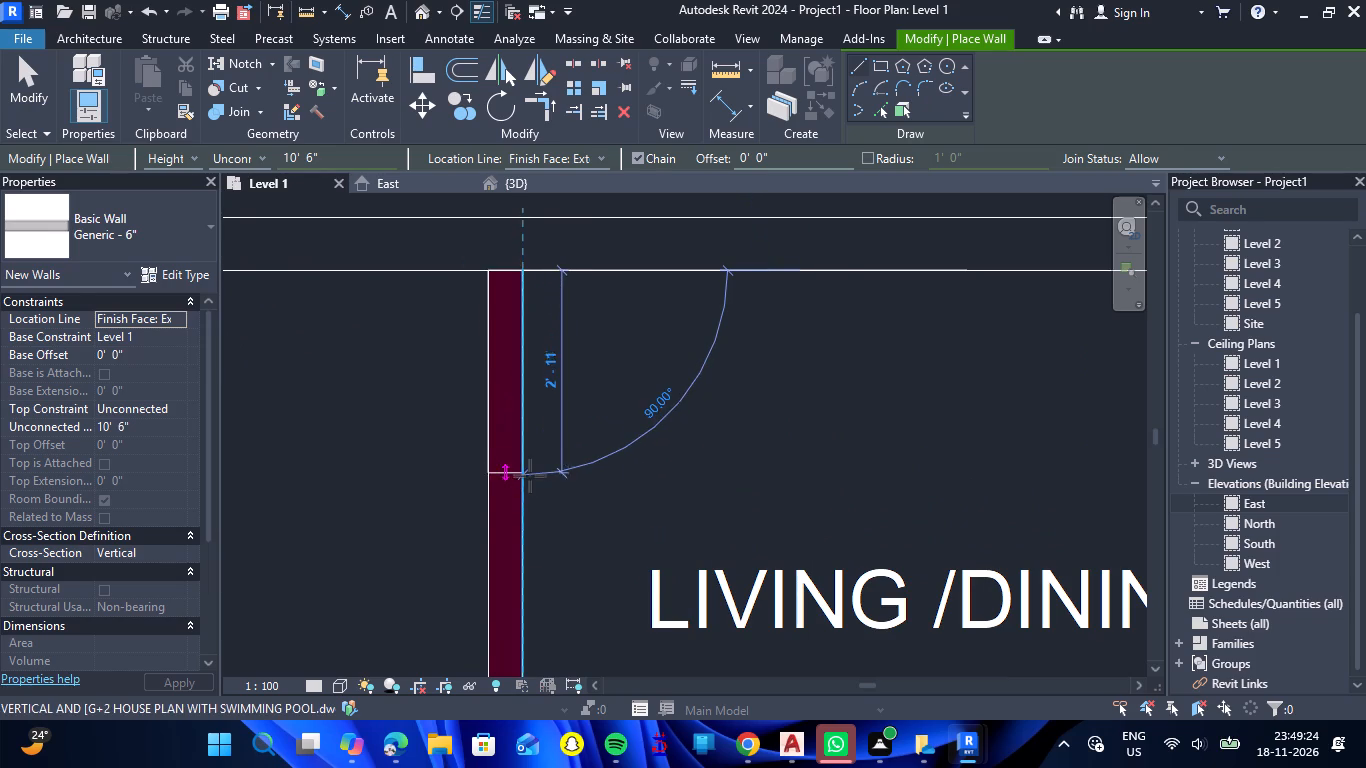
scroll(530, 467, "down", 14)
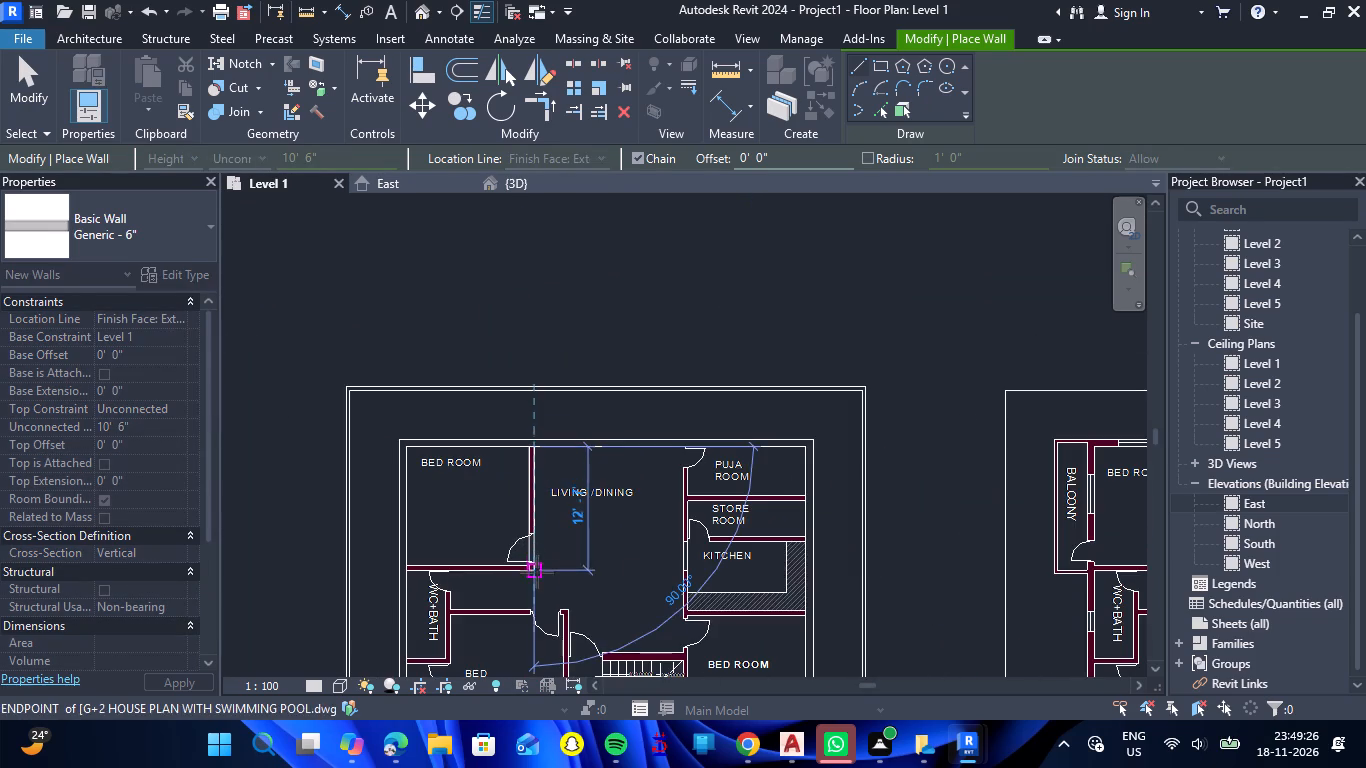
scroll(537, 572, "up", 20)
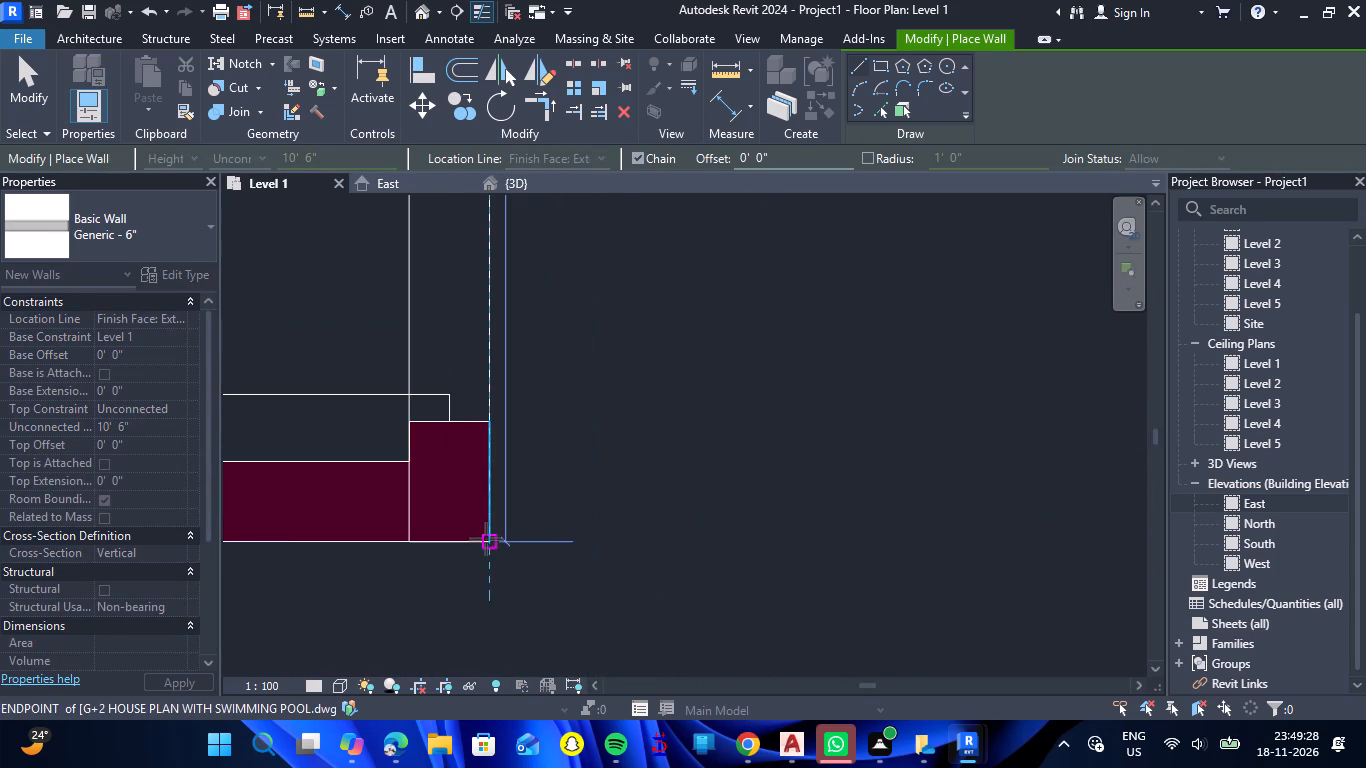
scroll(487, 539, "up", 10)
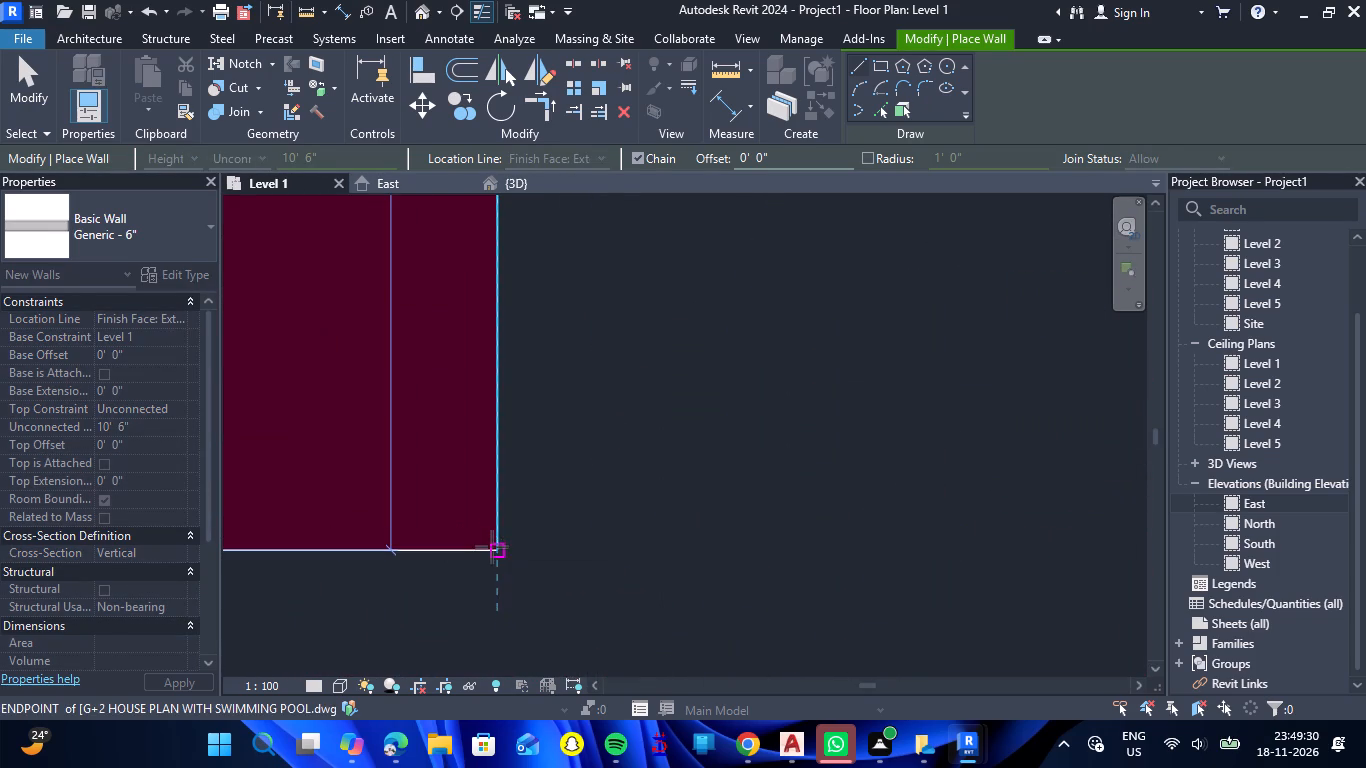
left_click(498, 551)
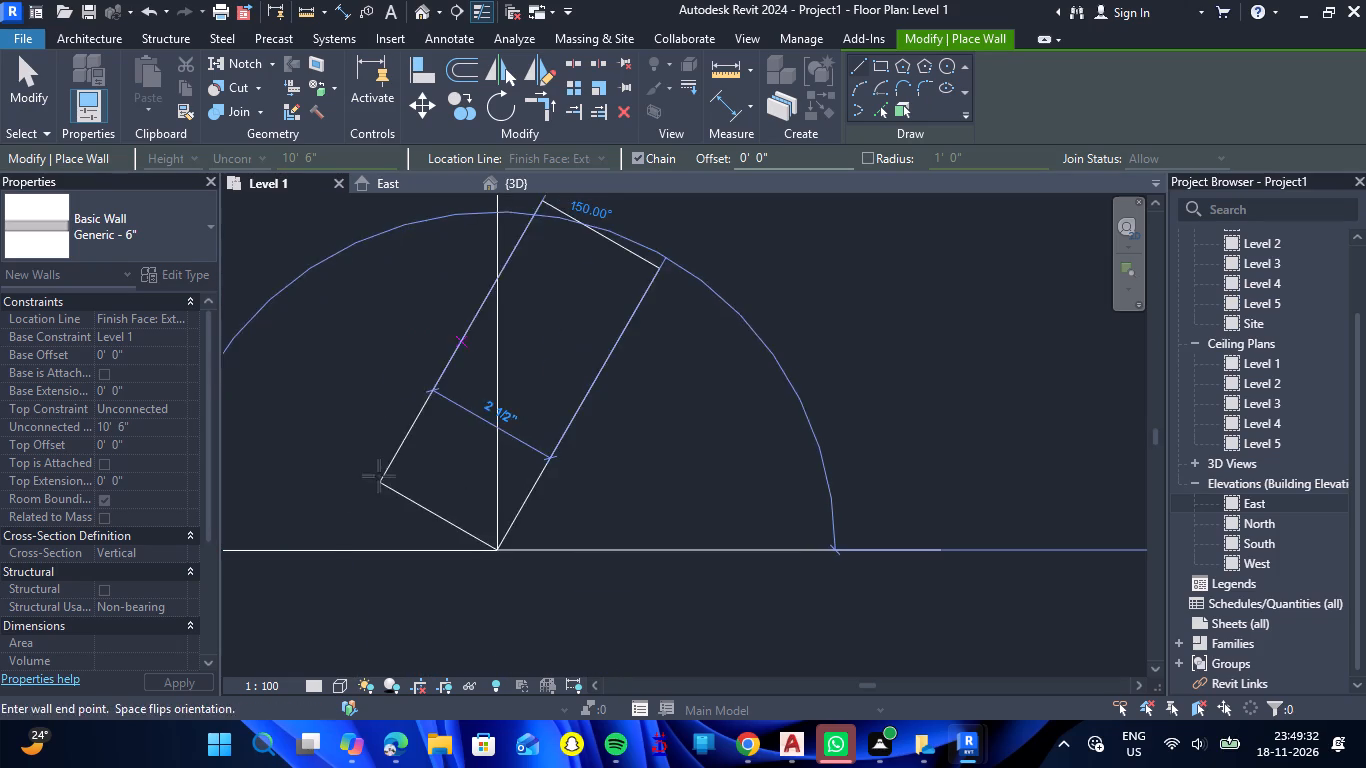
Continue the 6" wall chain west along the upper BED ROOM's south side to the west exterior wall and end the chain.
scroll(331, 546, "down", 8)
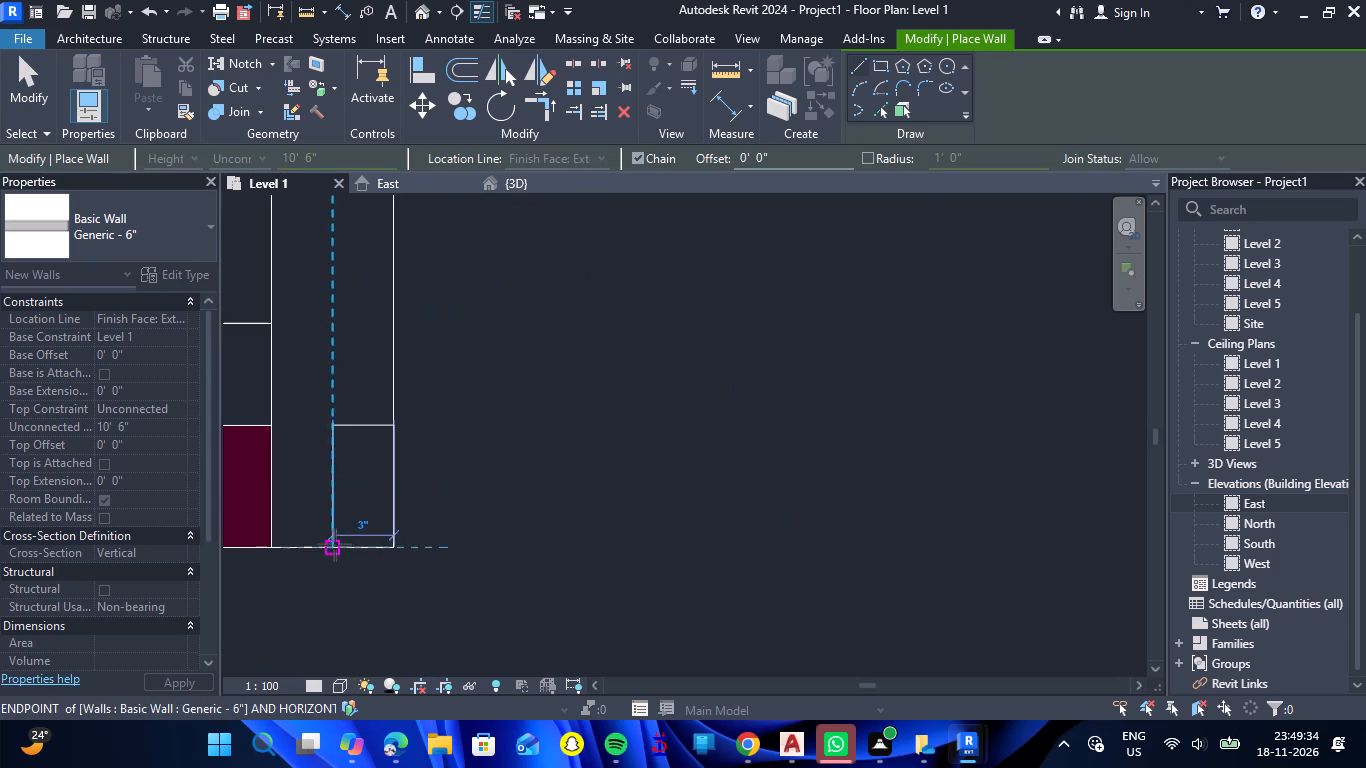
scroll(335, 545, "down", 9)
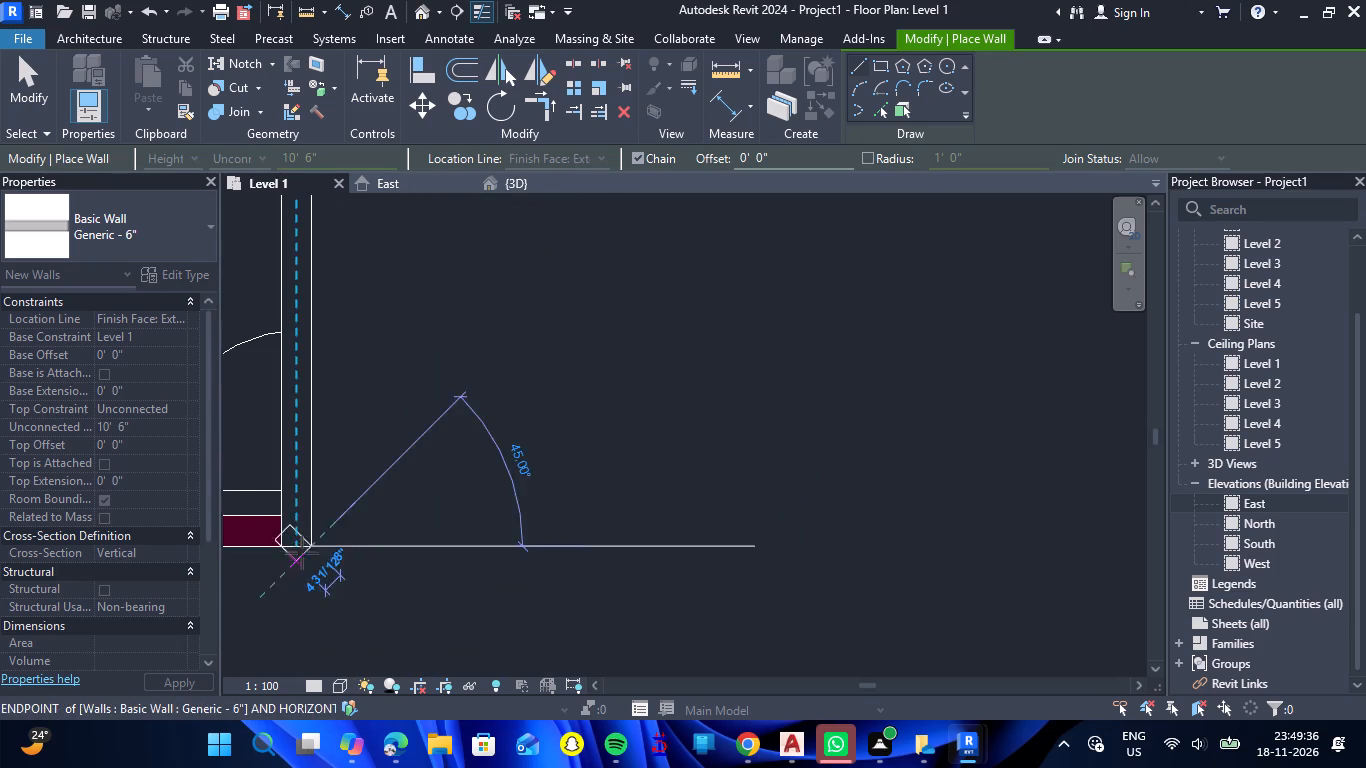
scroll(520, 549, "down", 9)
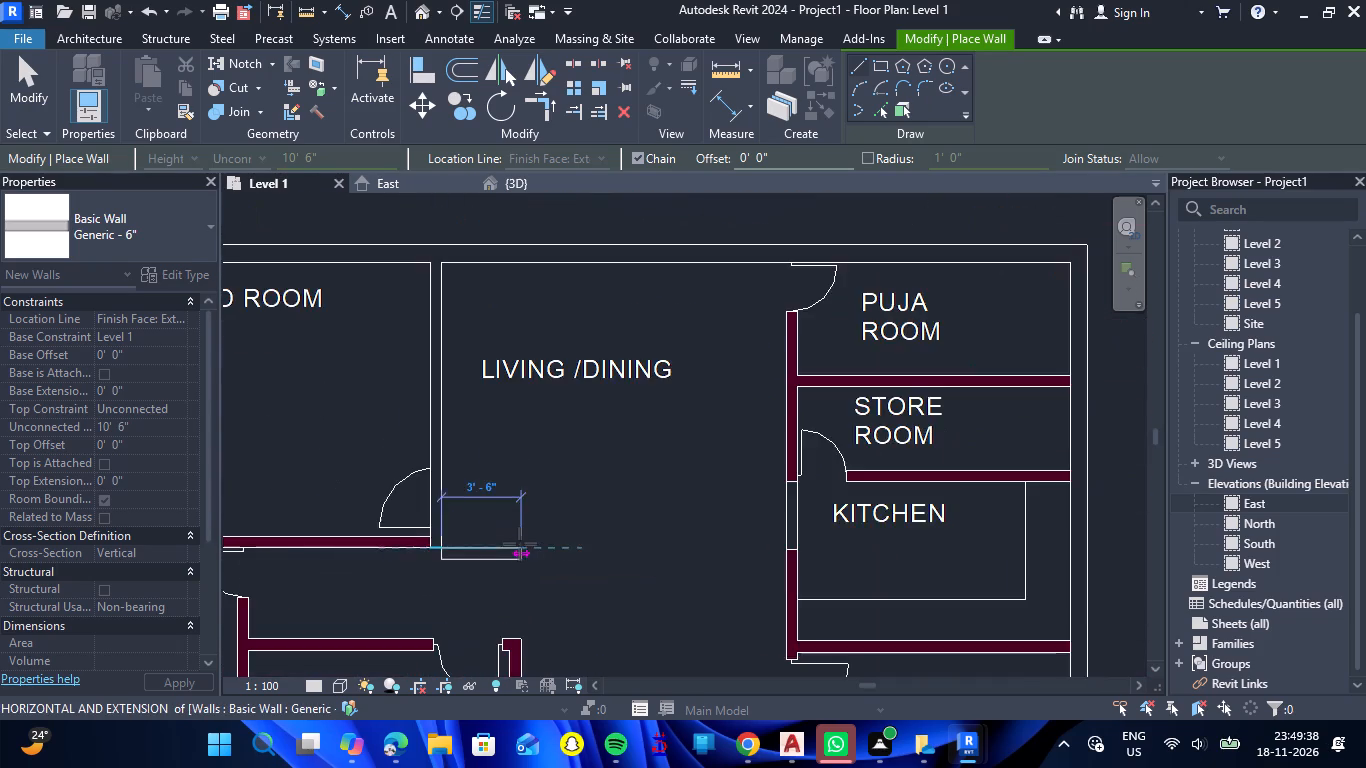
scroll(520, 544, "down", 3)
scroll(315, 551, "up", 12)
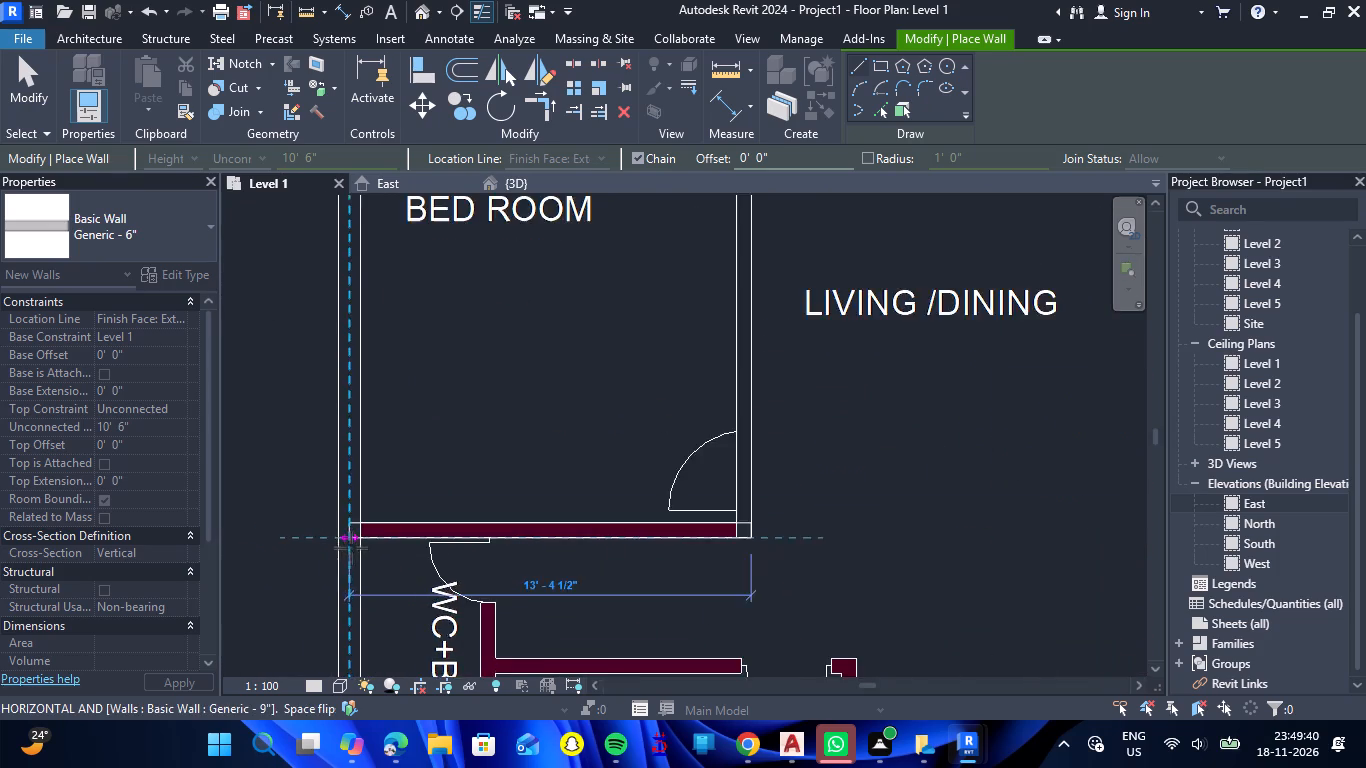
scroll(351, 548, "up", 5)
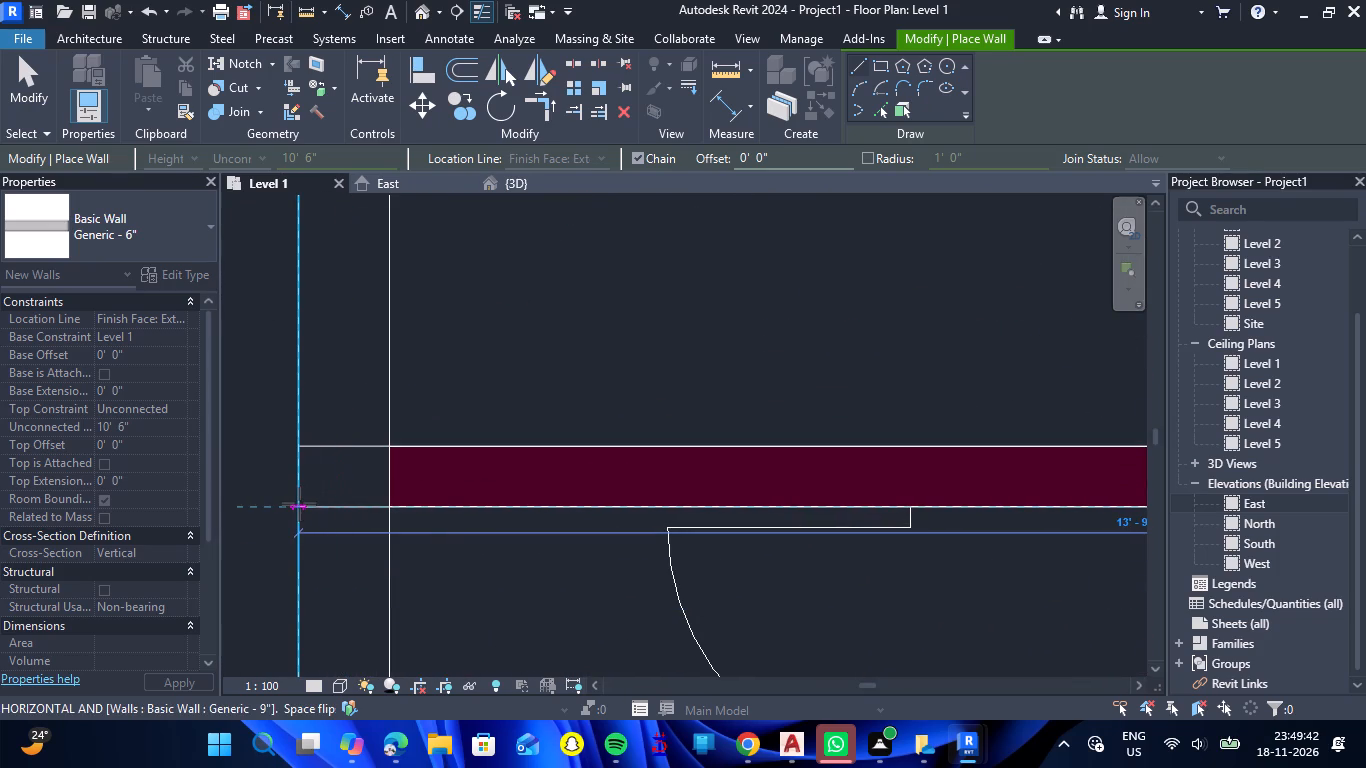
left_click(297, 508)
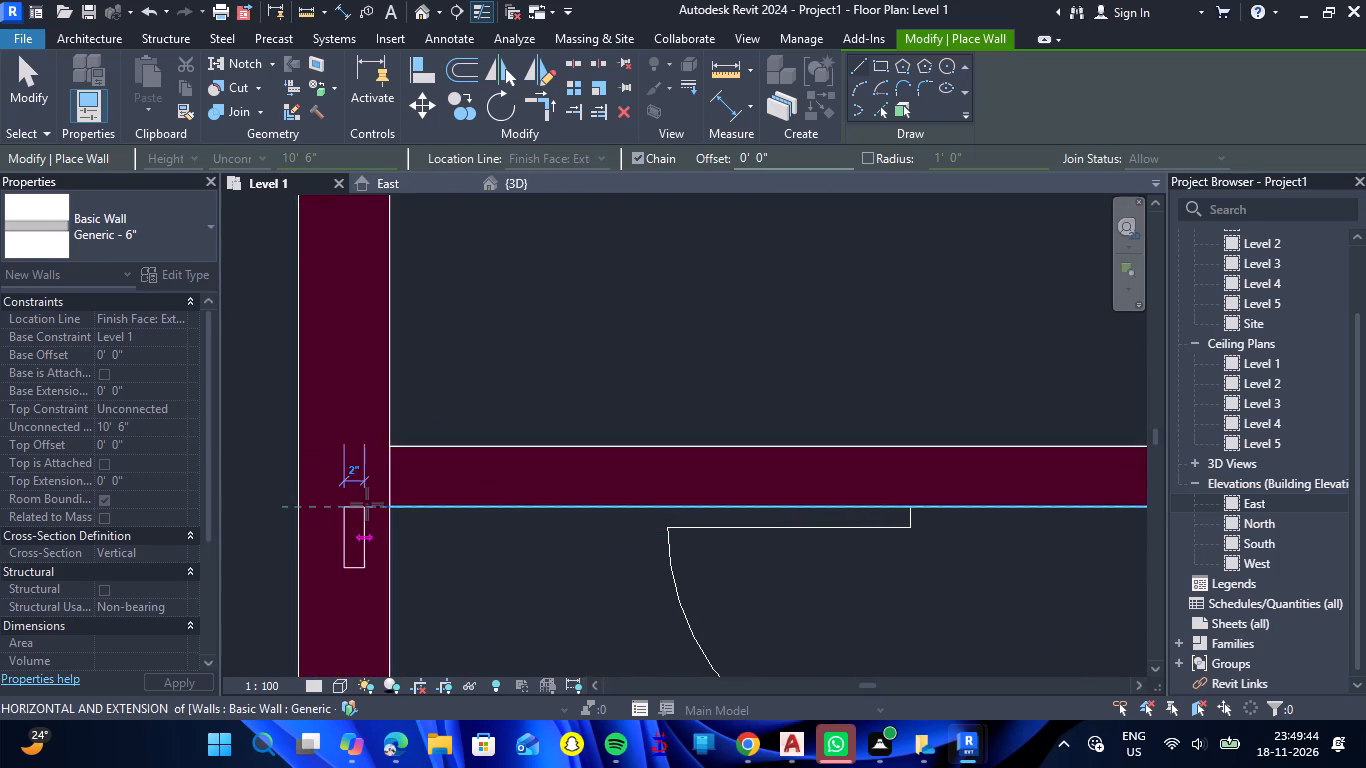
scroll(367, 504, "down", 16)
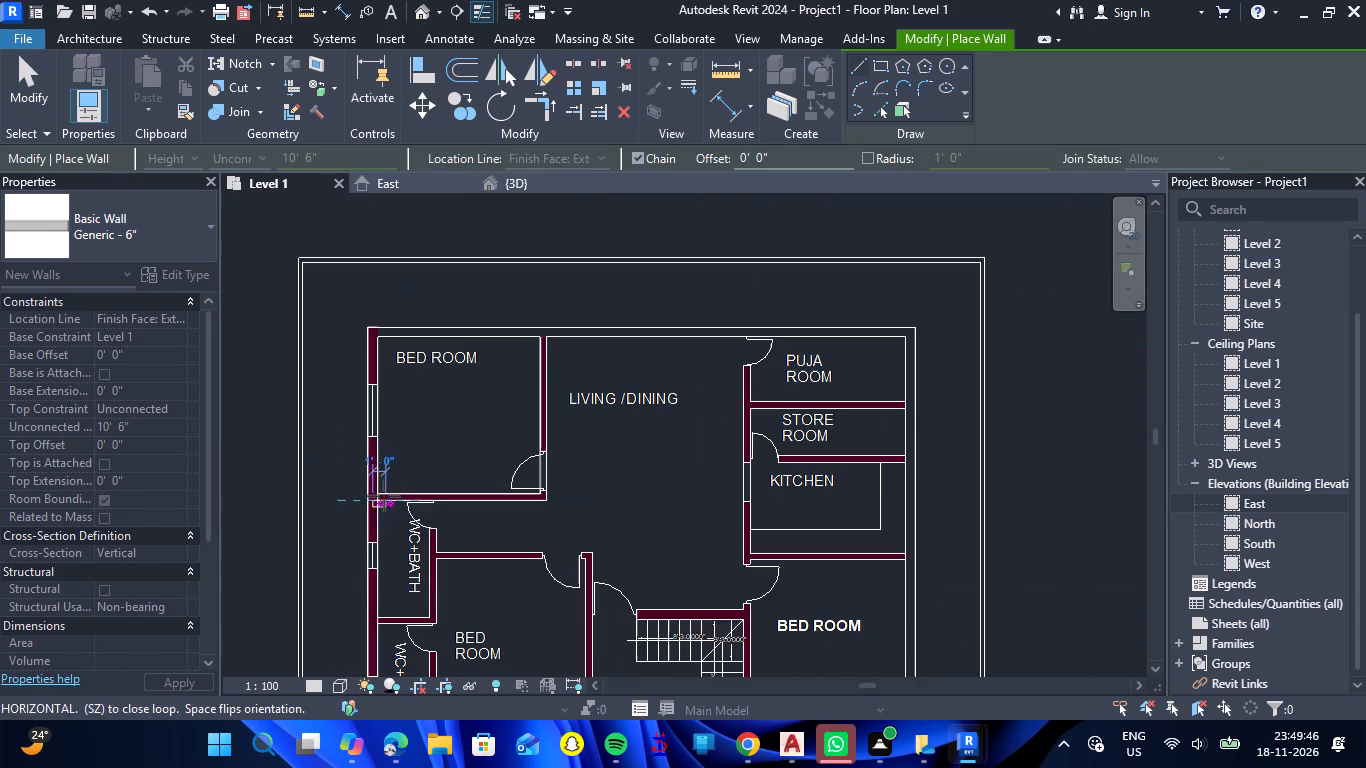
key("Escape")
With the location line at Wall Centerline, trace the 6" wall between the WC+BATHs and lower BED ROOM, from the south wall up to the upper BED ROOM's wall.
scroll(462, 517, "down", 4)
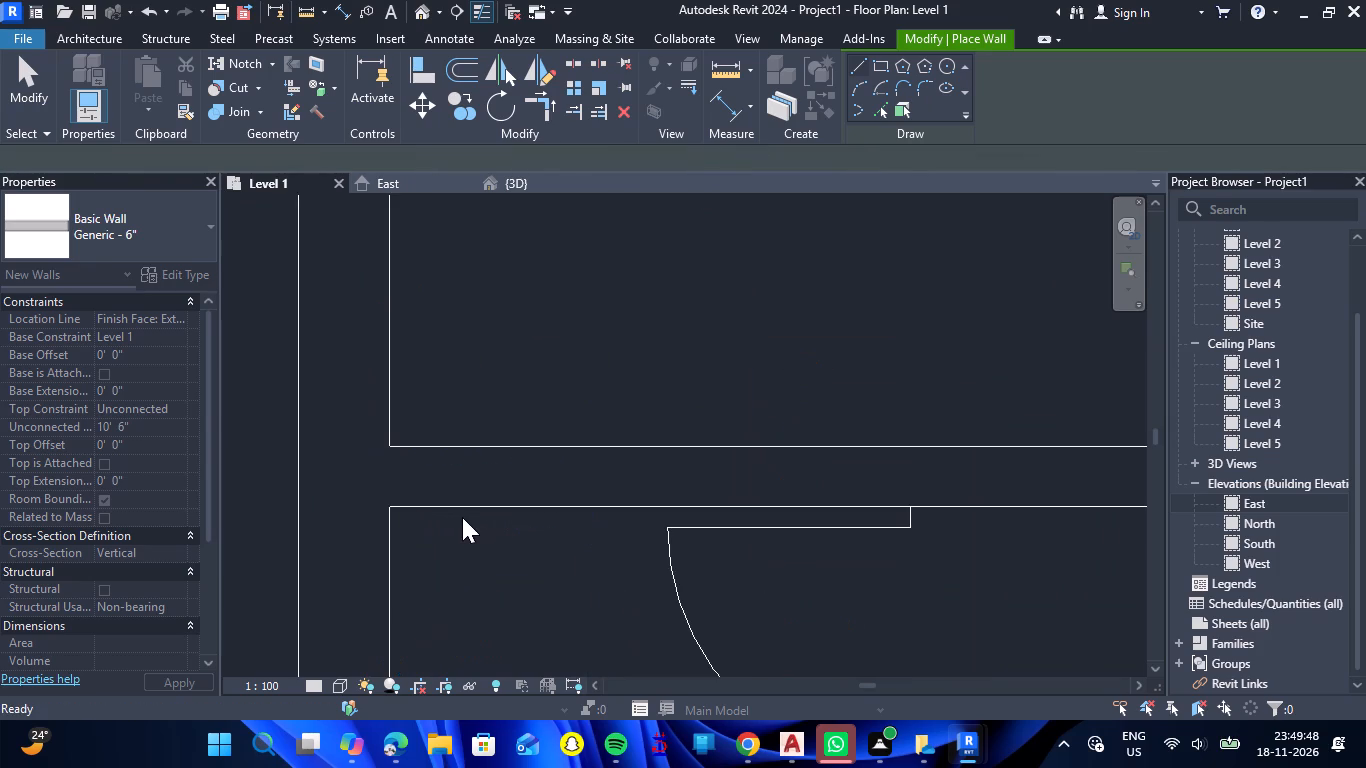
scroll(462, 517, "down", 16)
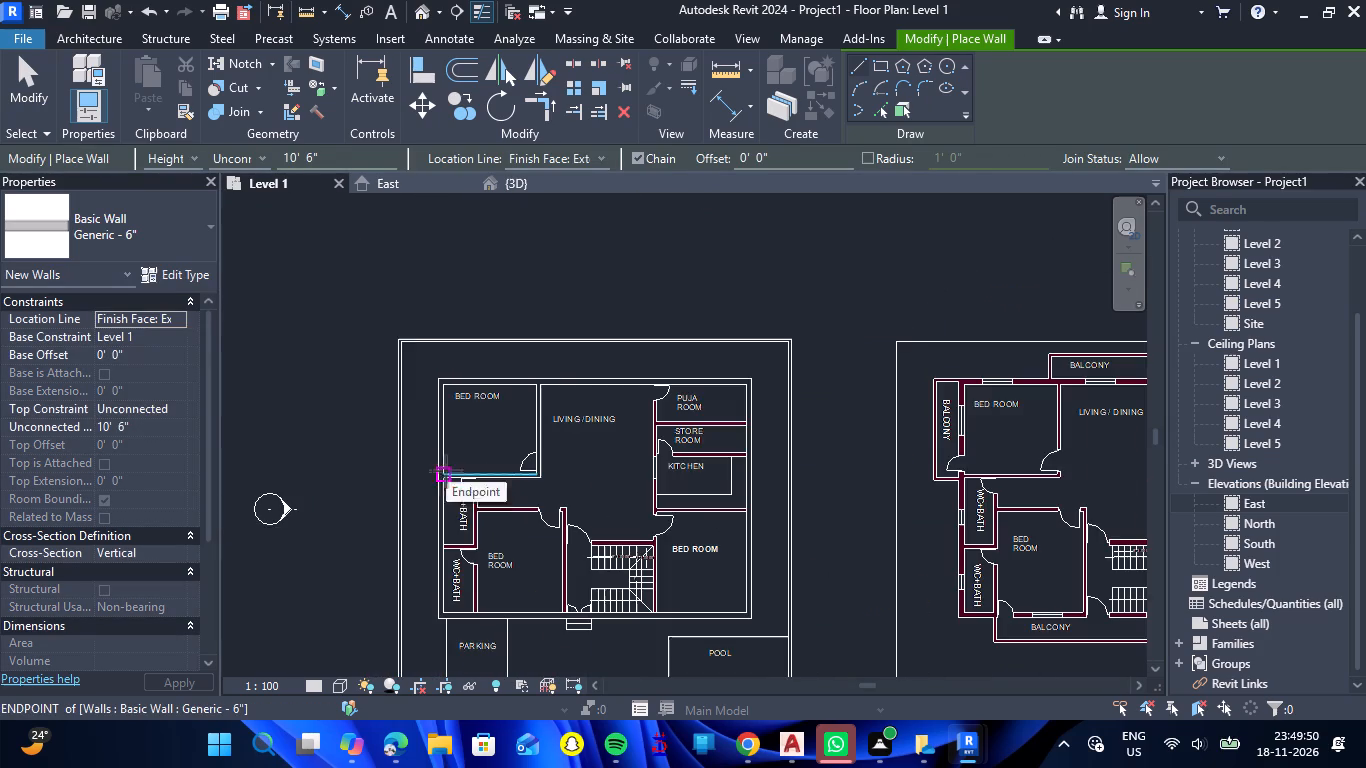
scroll(473, 546, "up", 4)
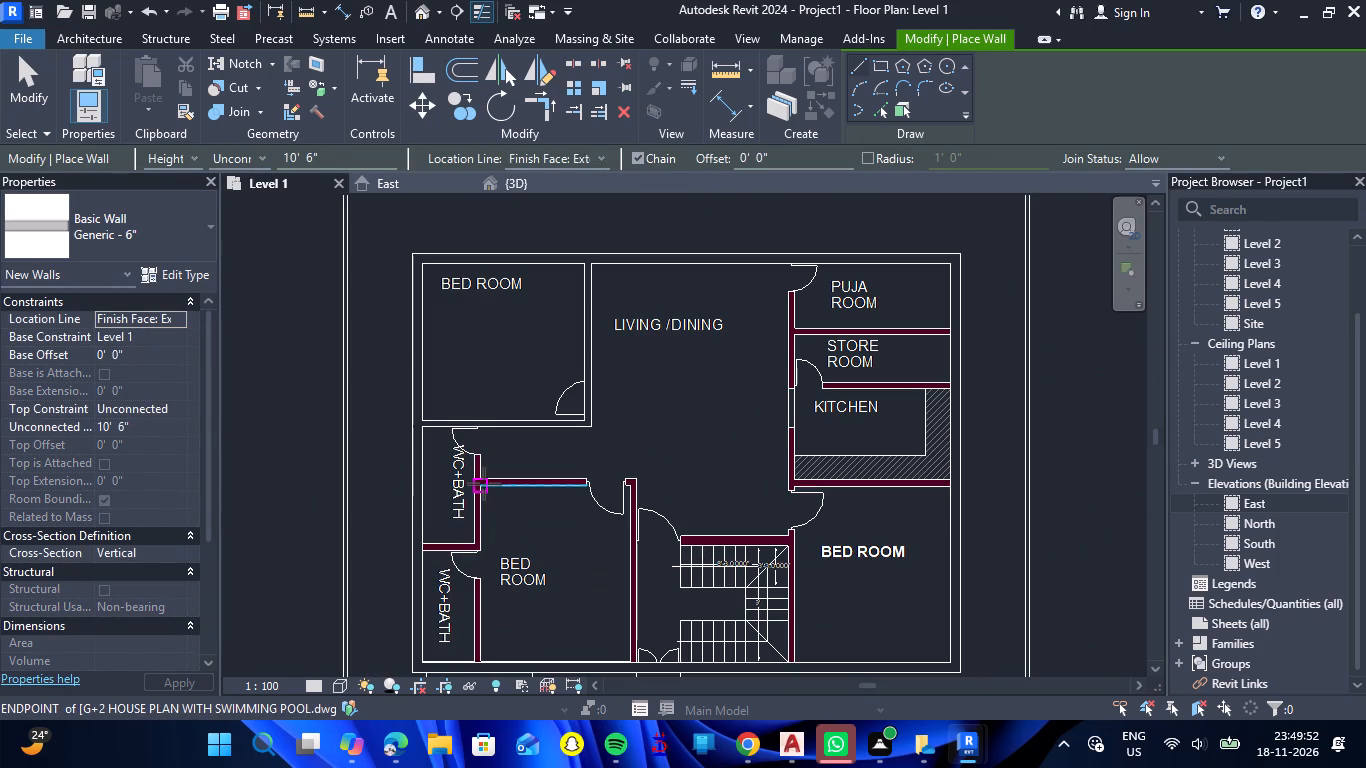
scroll(485, 602, "down", 4)
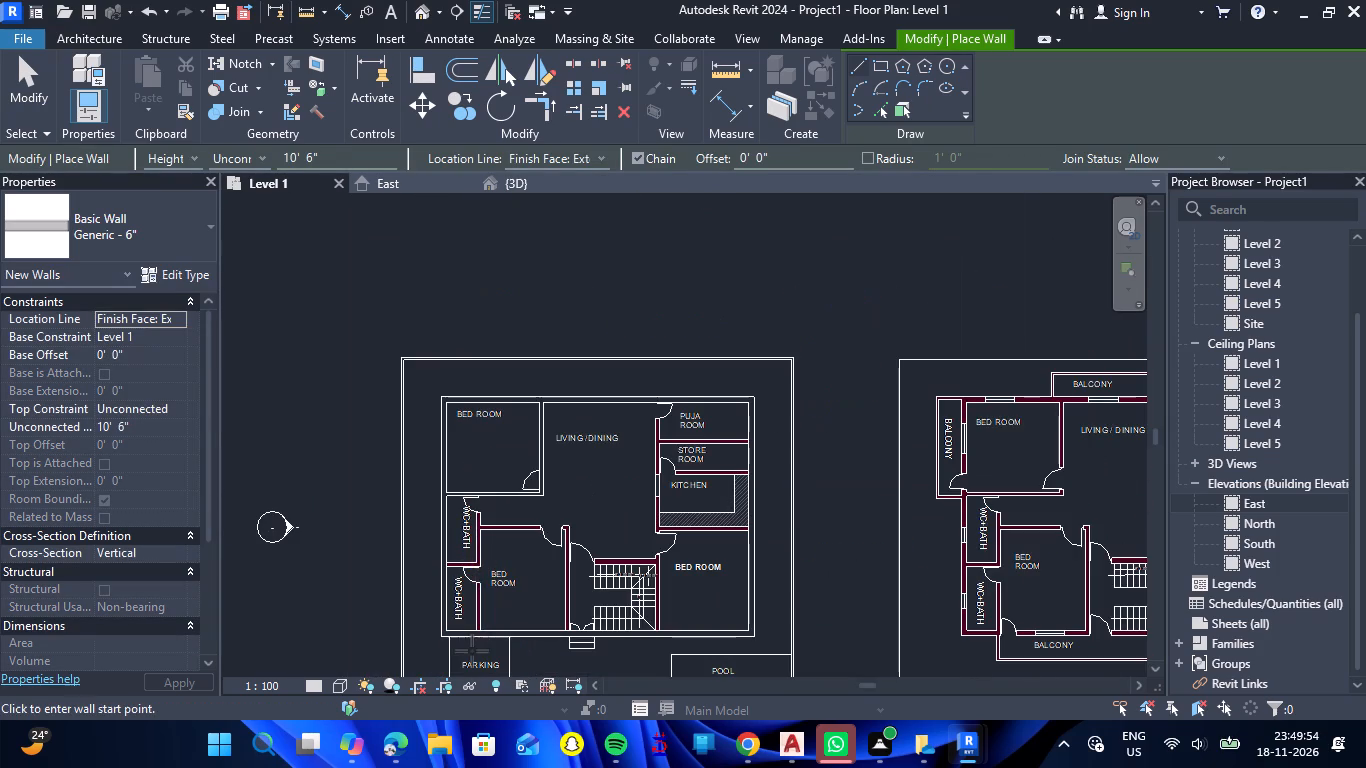
scroll(472, 651, "up", 15)
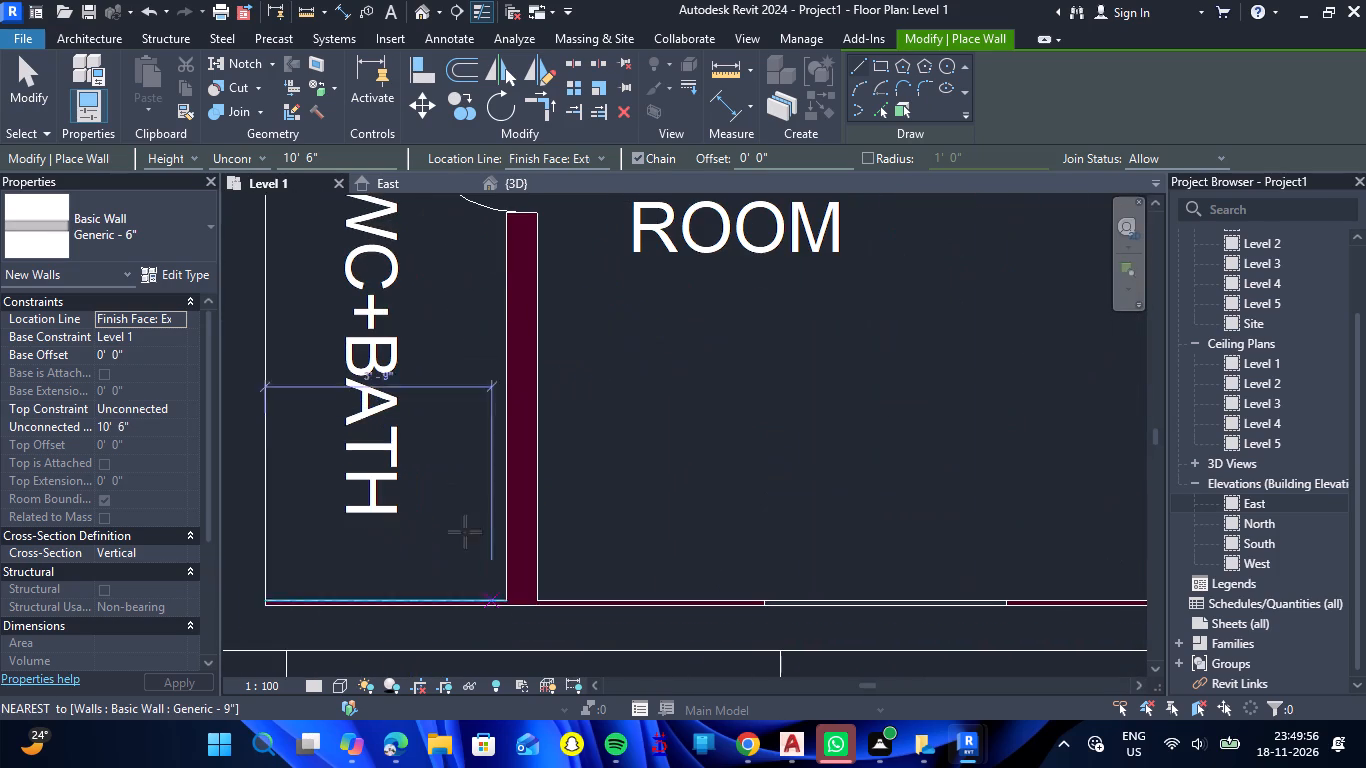
left_click(605, 160)
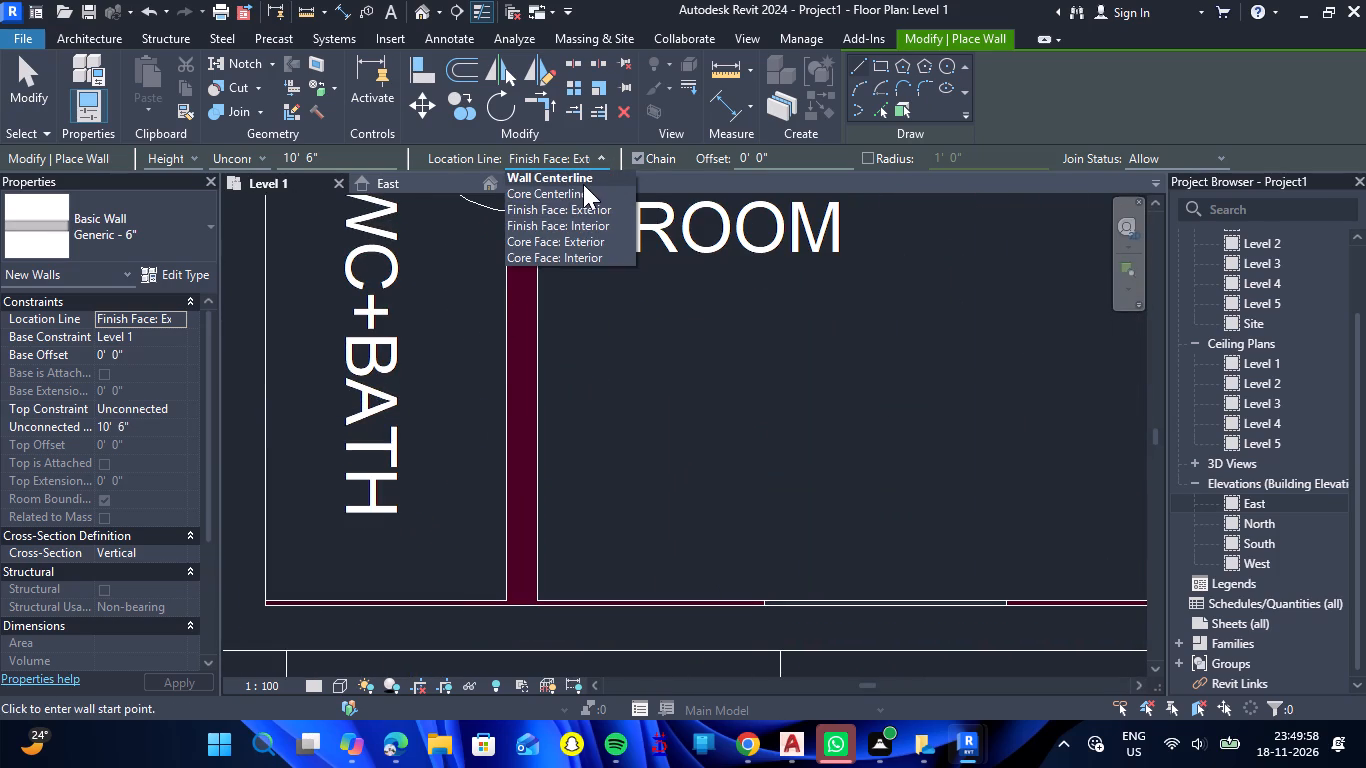
left_click(583, 184)
left_click(518, 607)
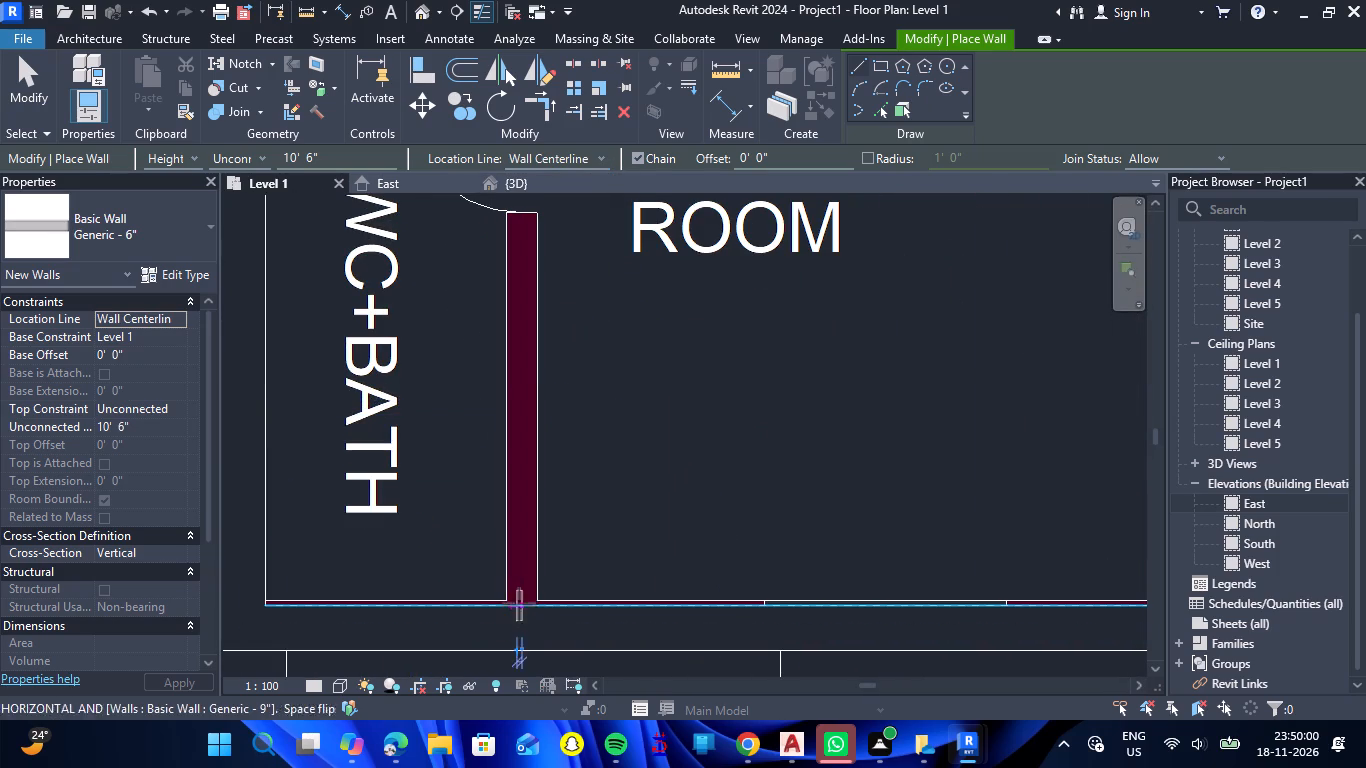
scroll(520, 422, "down", 12)
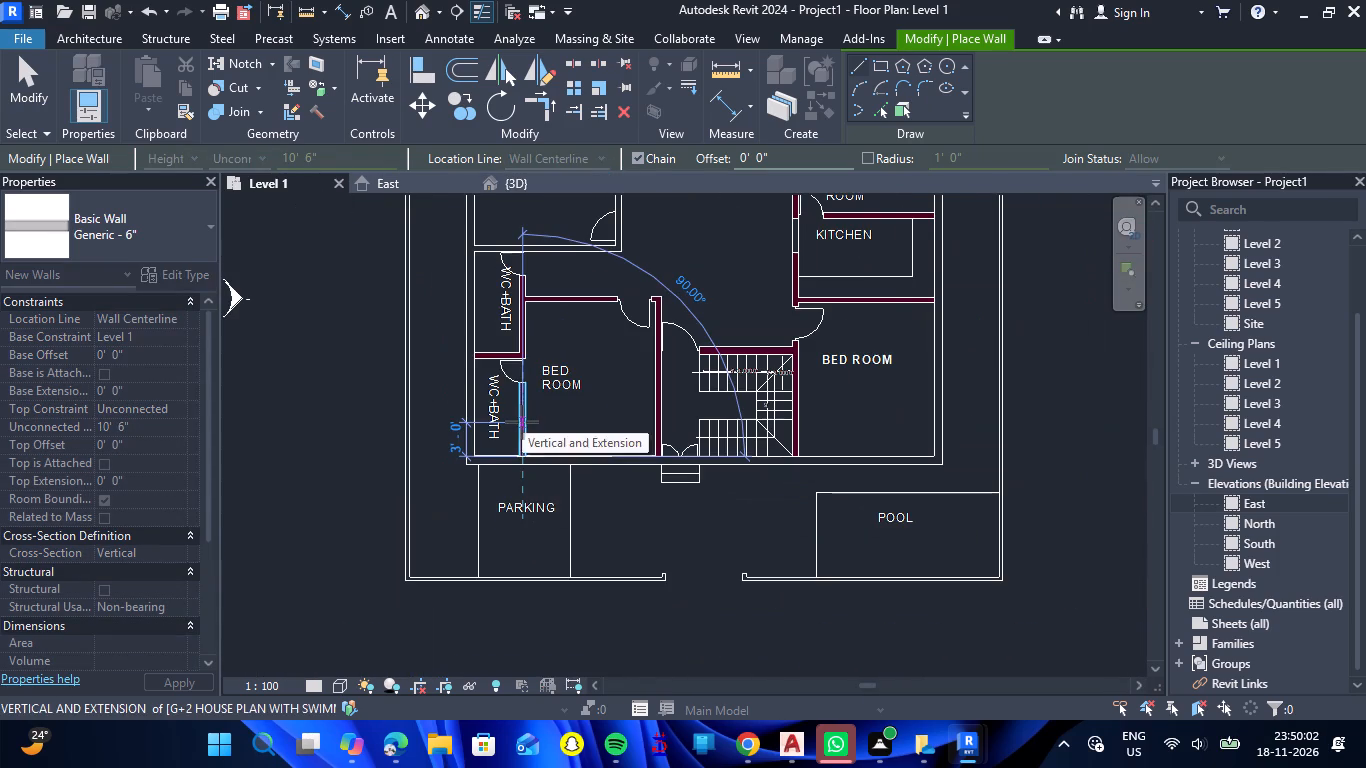
scroll(529, 253, "up", 5)
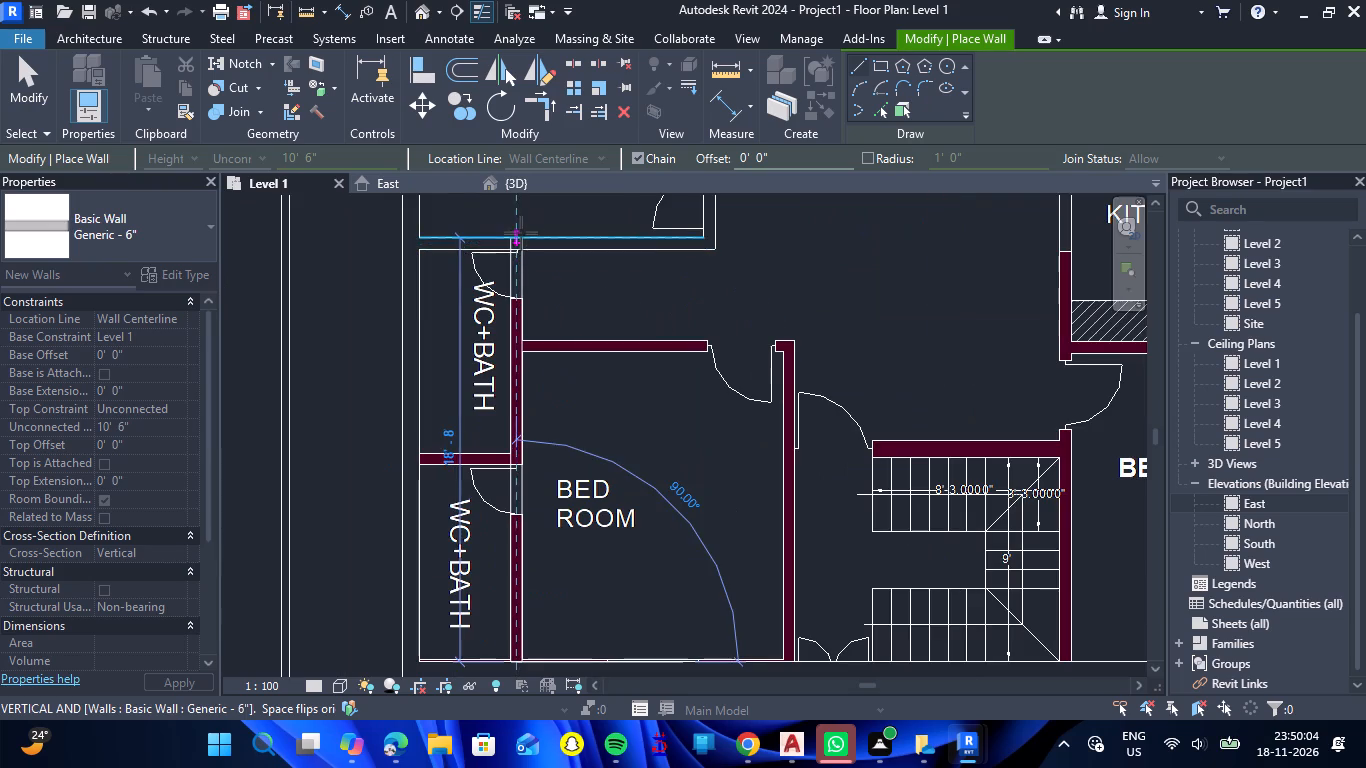
scroll(521, 233, "up", 12)
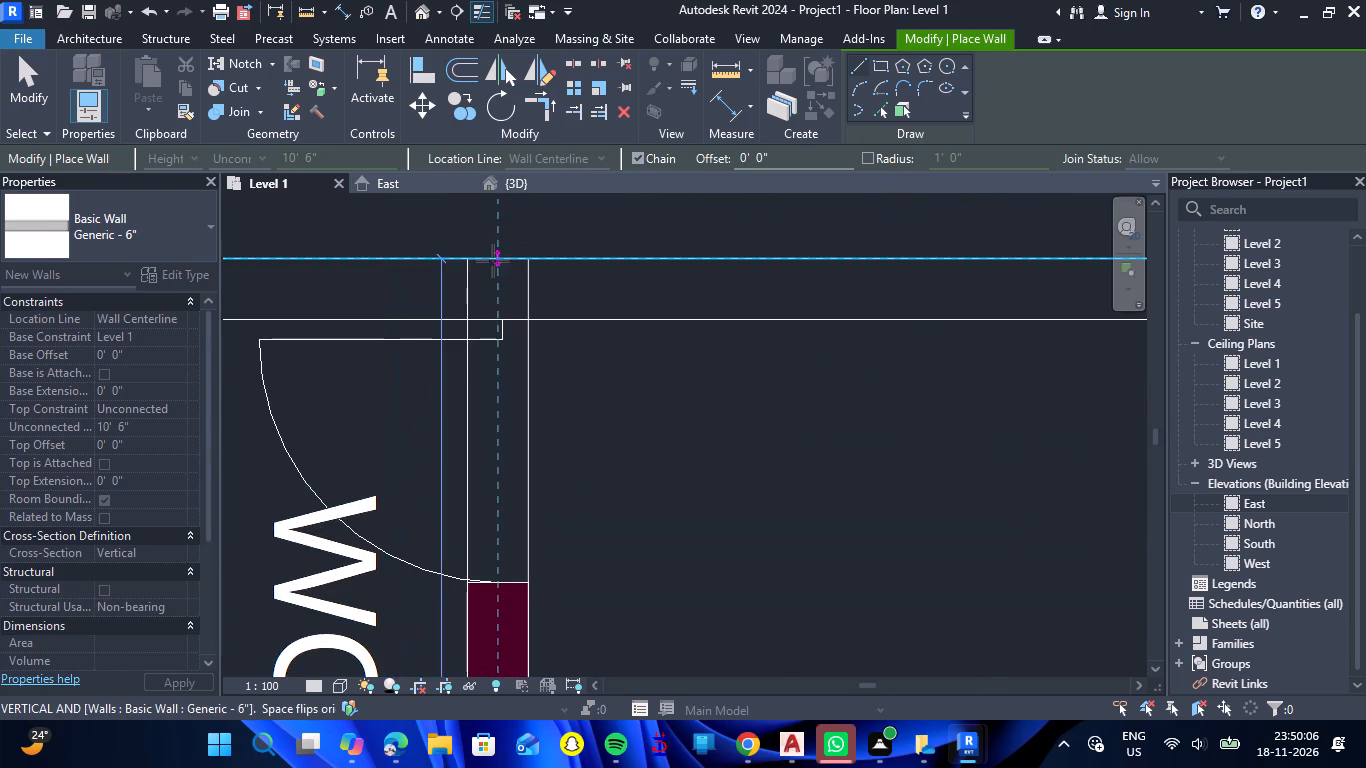
left_click(498, 258)
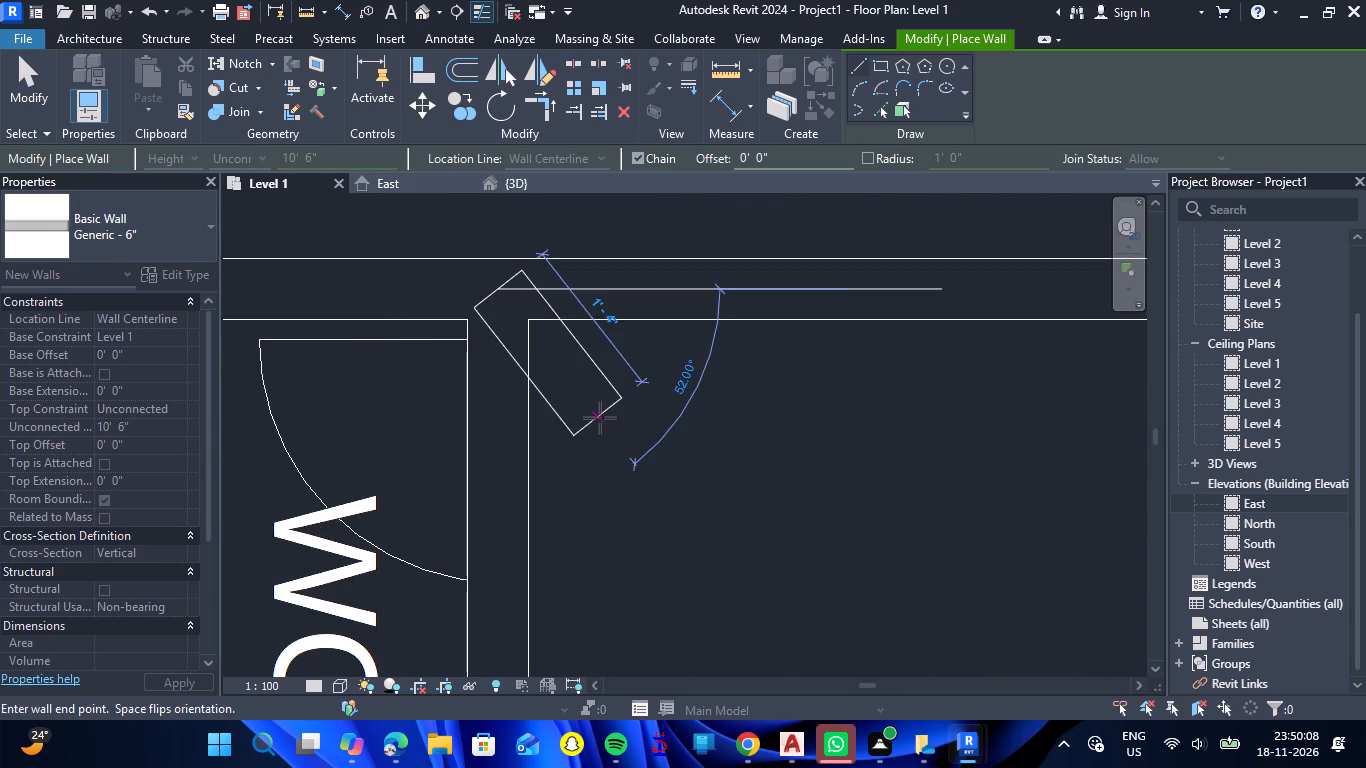
key("Escape")
Trace the 4'-6" long 6" partition between the two WC+BATH rooms, from the west exterior wall eastward.
scroll(600, 418, "down", 15)
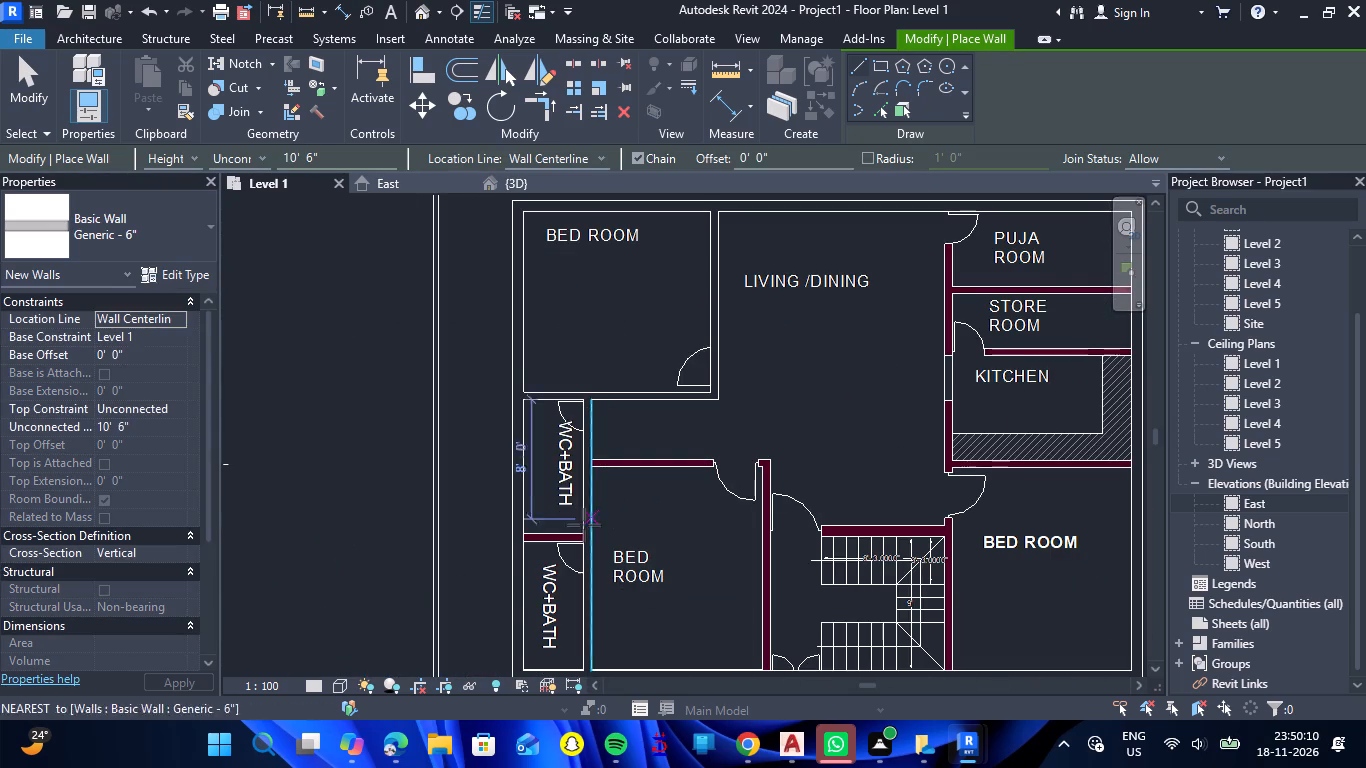
scroll(533, 541, "up", 11)
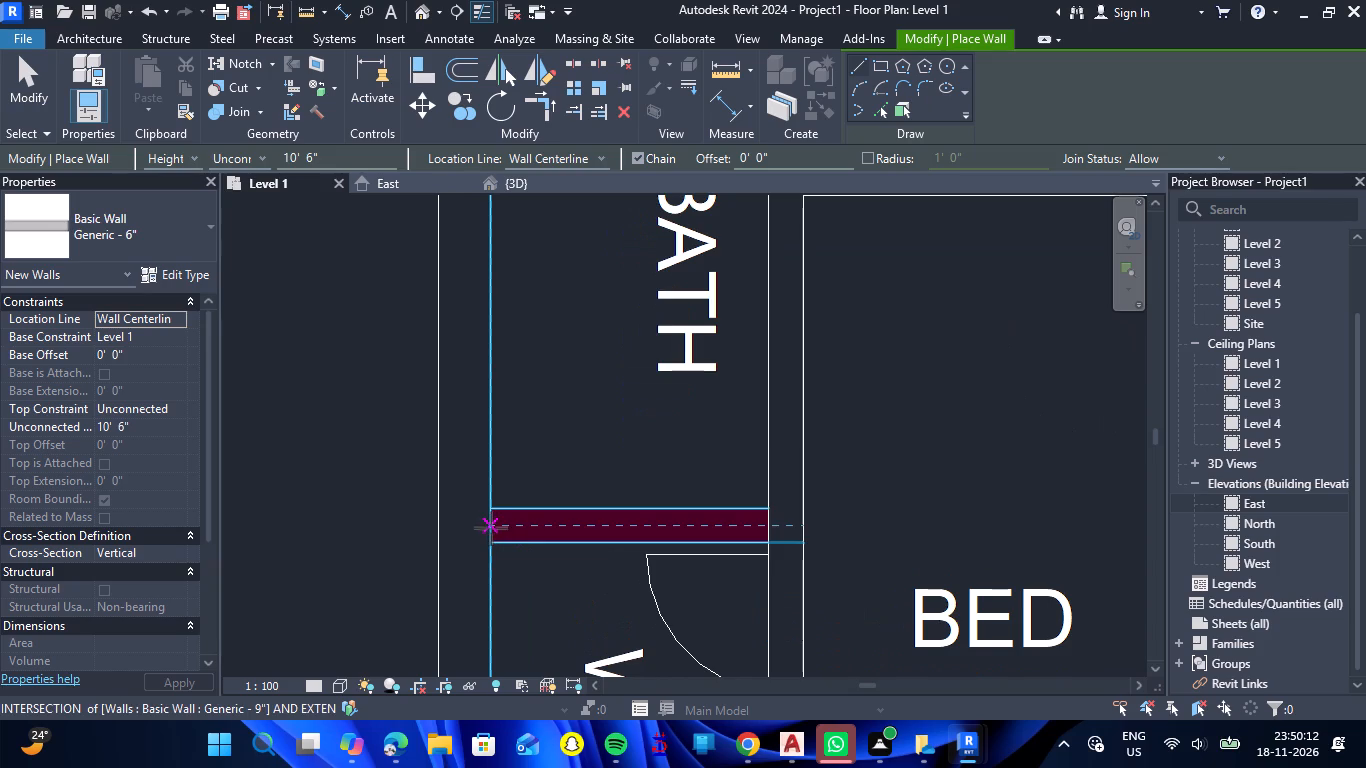
left_click(491, 528)
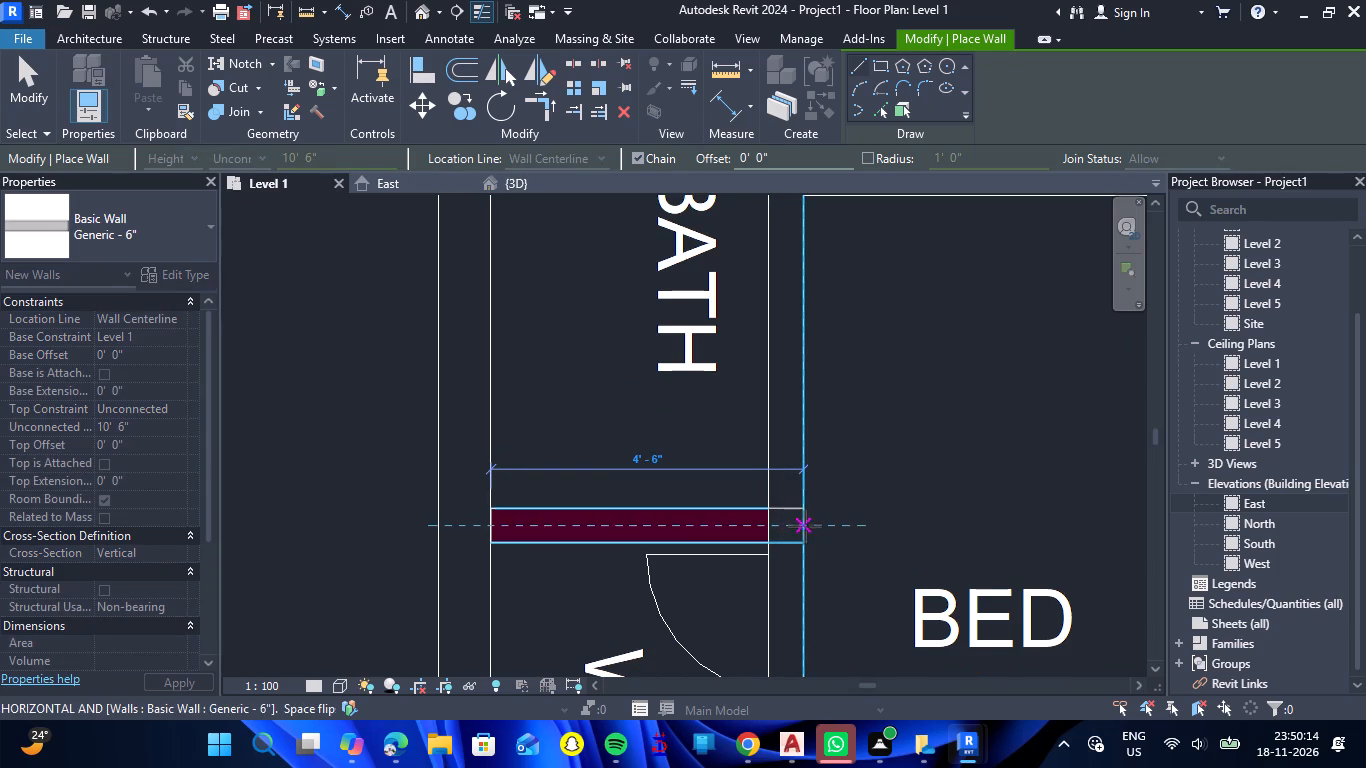
left_click(805, 527)
key("Escape")
Trace the lower BED ROOM's 12'-0" long north wall, from the WC+BATH wall across the door opening to the northeast corner.
scroll(826, 519, "down", 7)
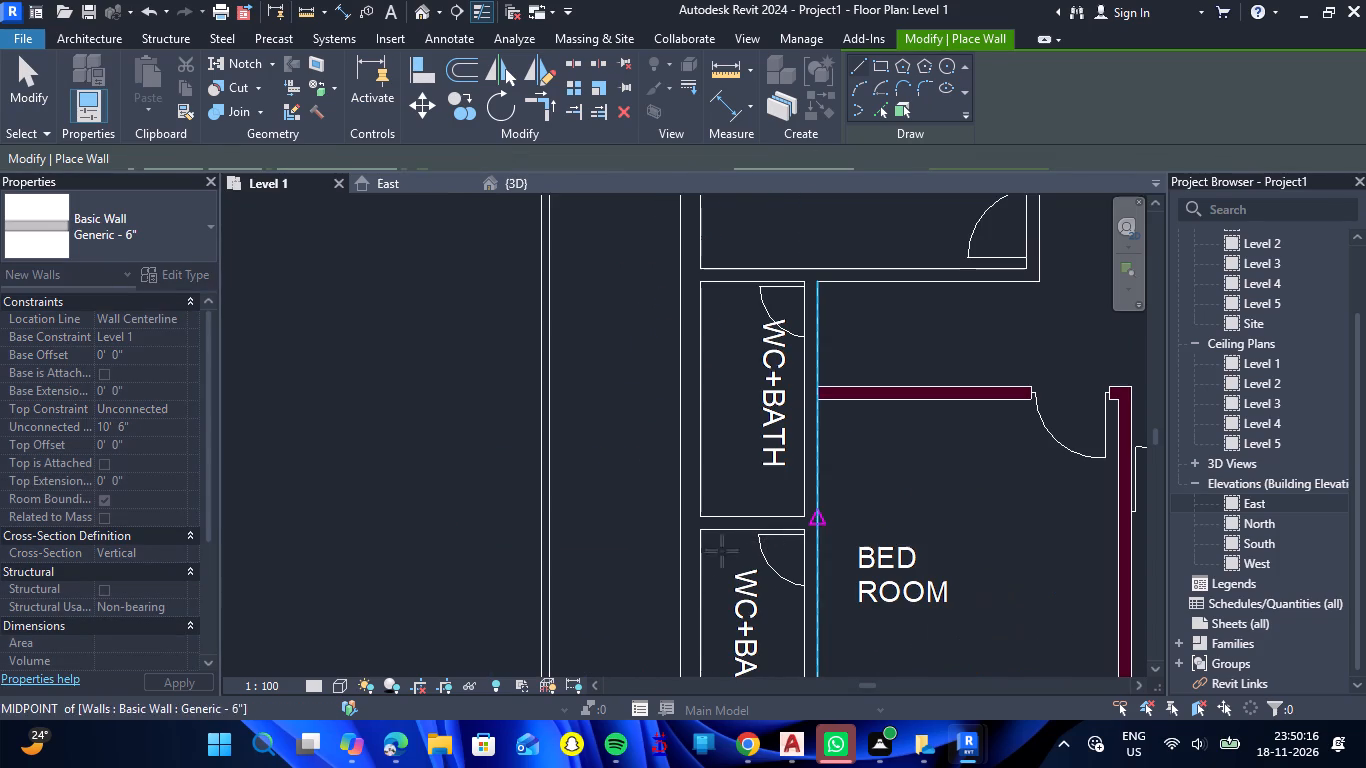
scroll(971, 456, "down", 4)
scroll(1092, 424, "up", 6)
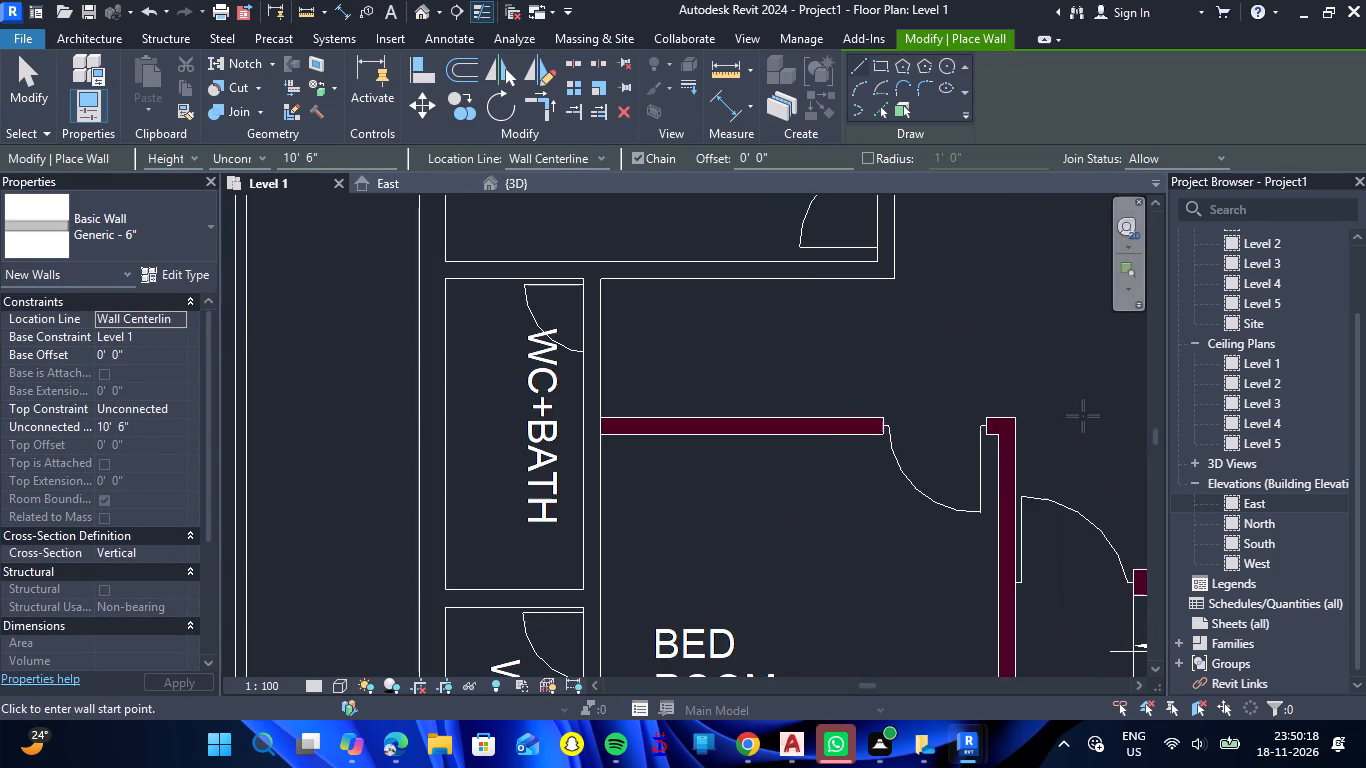
scroll(611, 433, "up", 4)
left_click(596, 420)
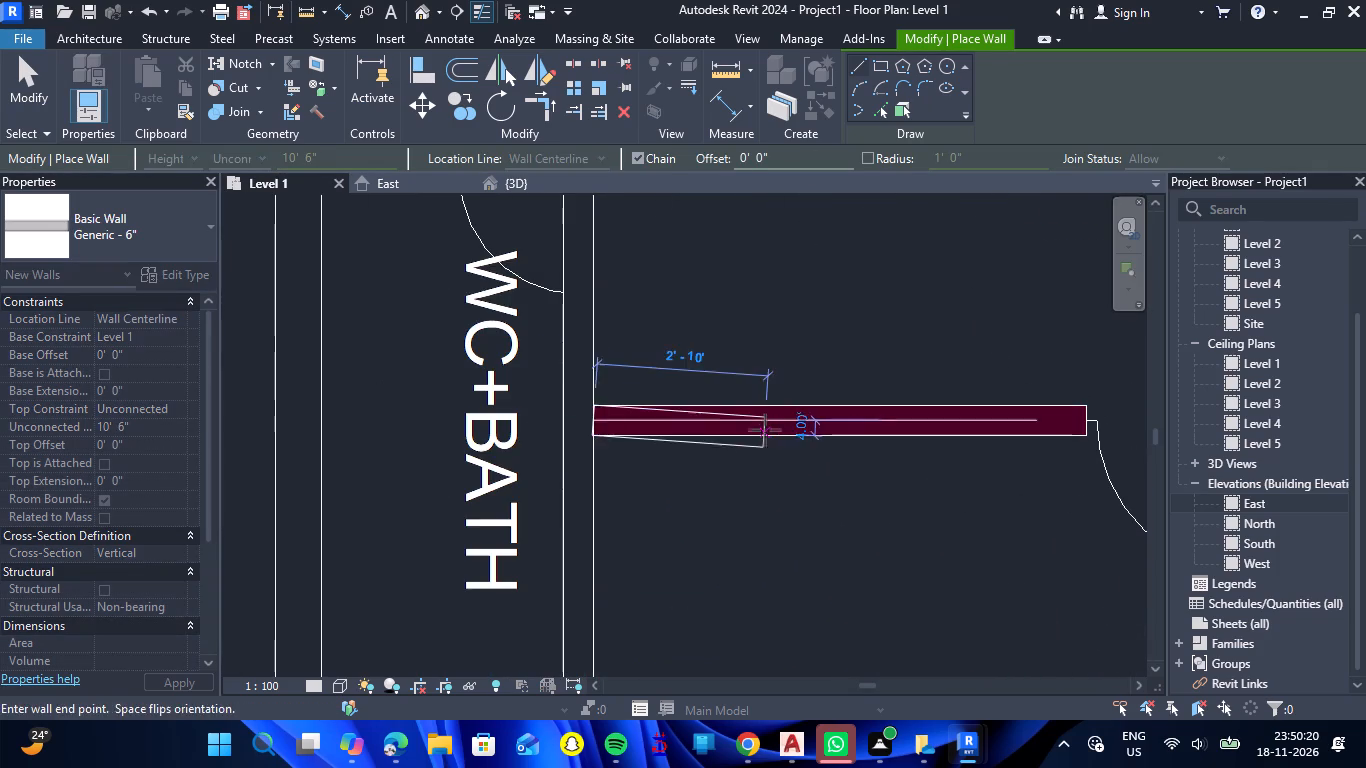
scroll(765, 426, "down", 7)
scroll(983, 425, "up", 6)
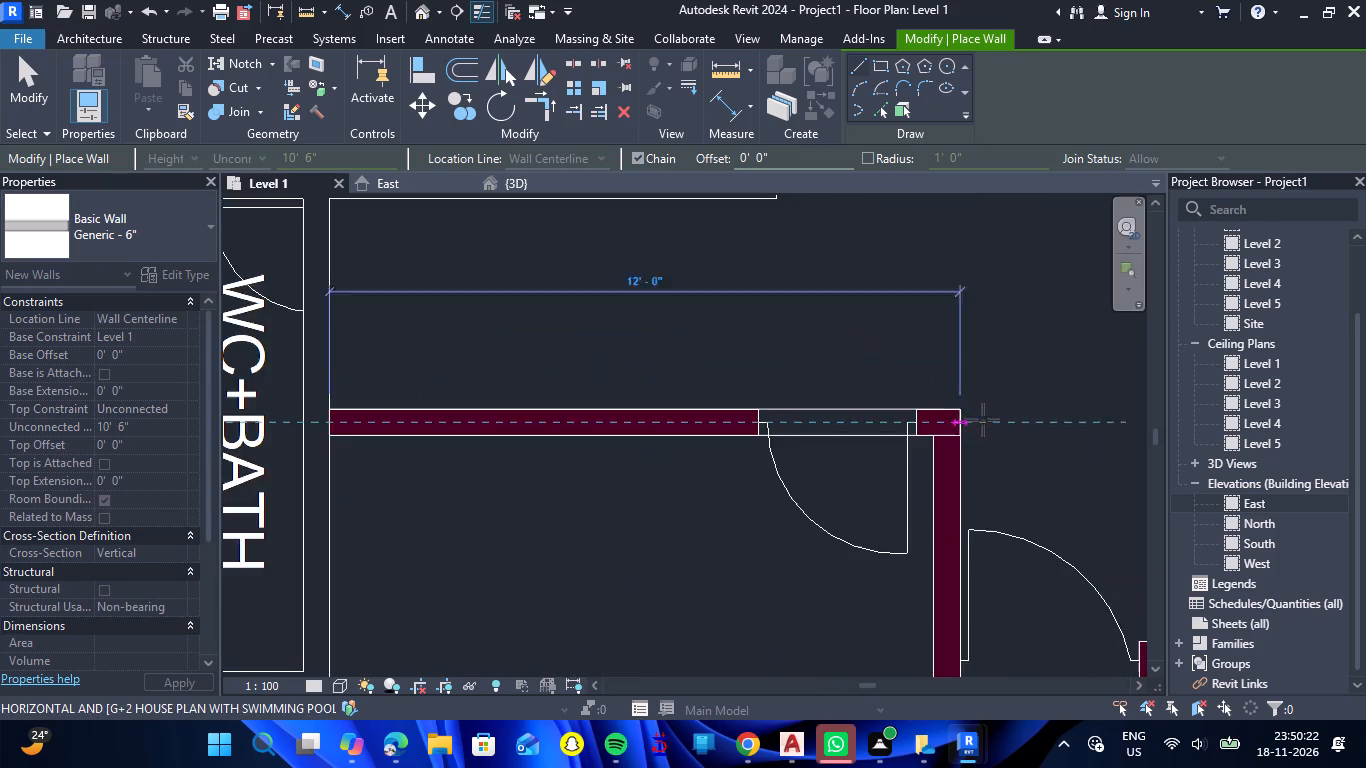
scroll(983, 420, "up", 6)
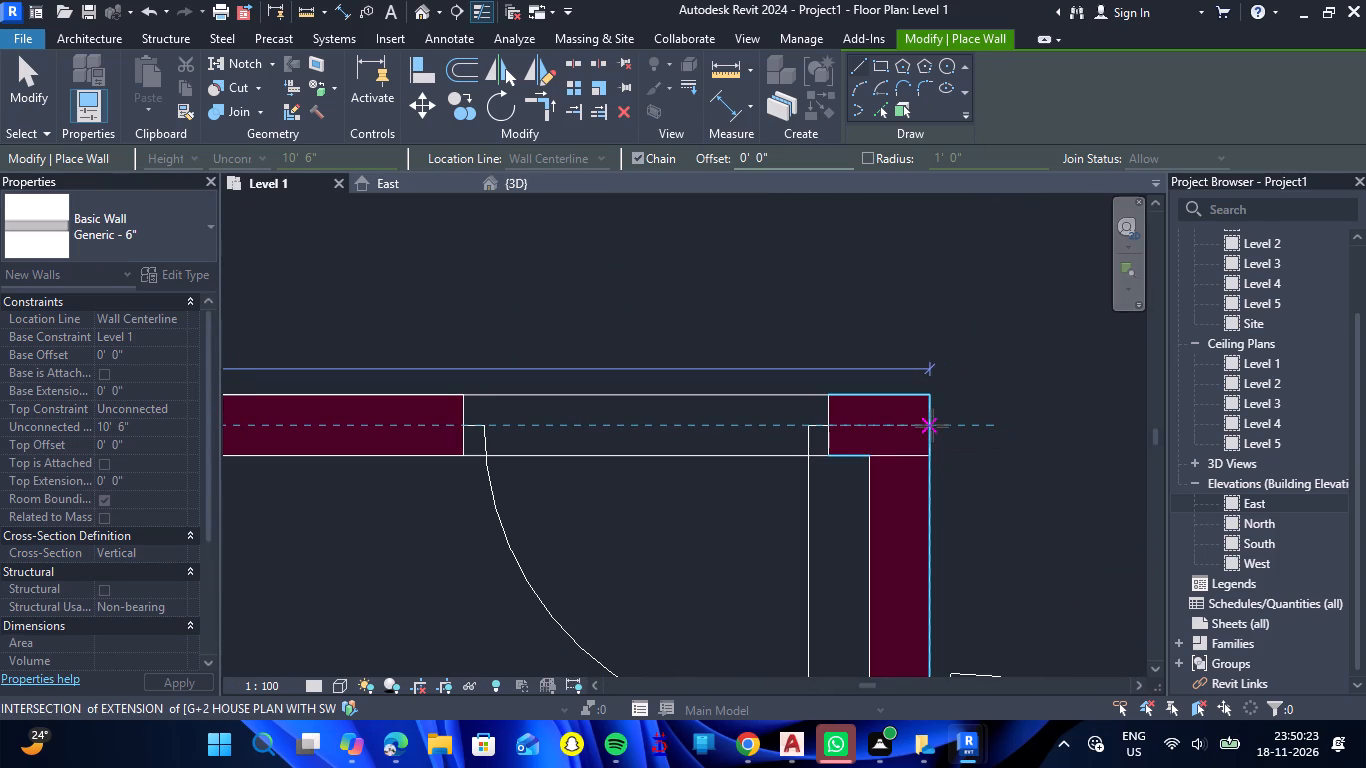
left_click(932, 426)
key("Escape")
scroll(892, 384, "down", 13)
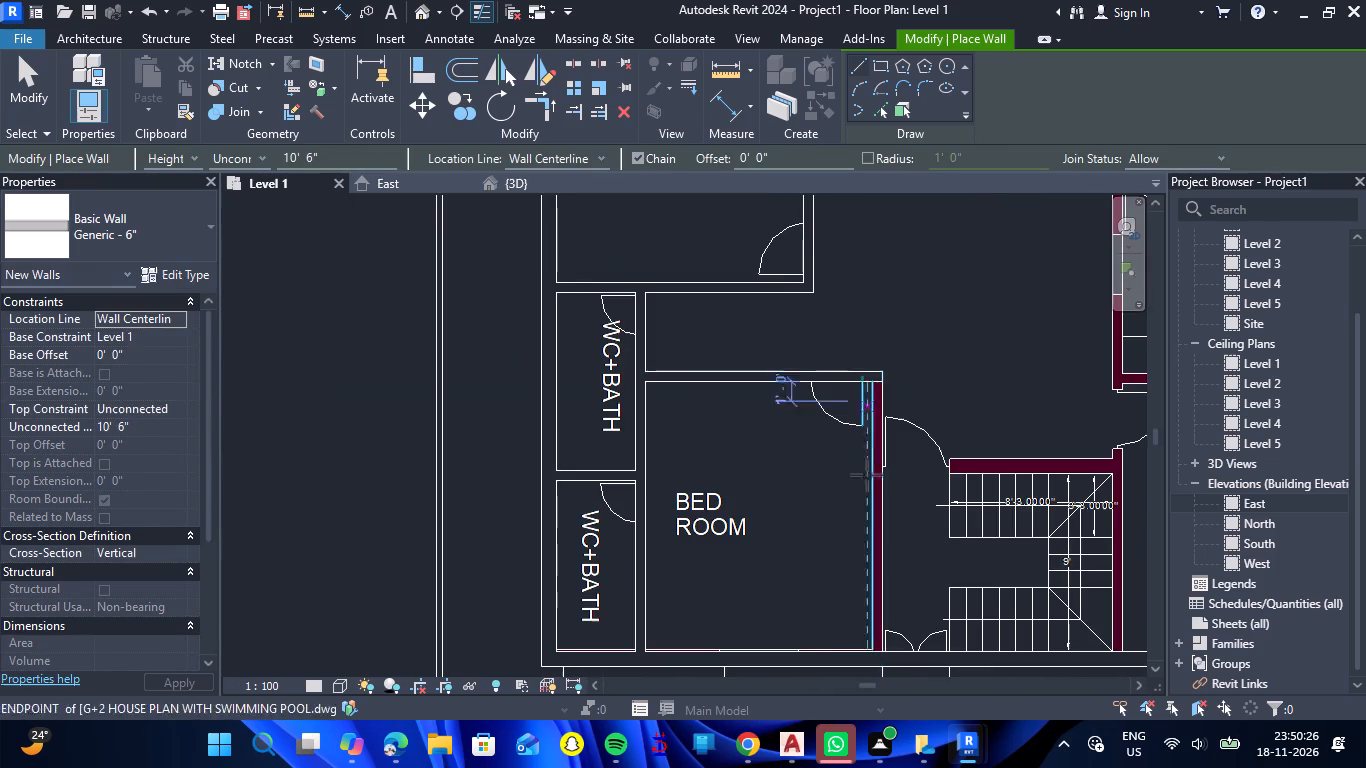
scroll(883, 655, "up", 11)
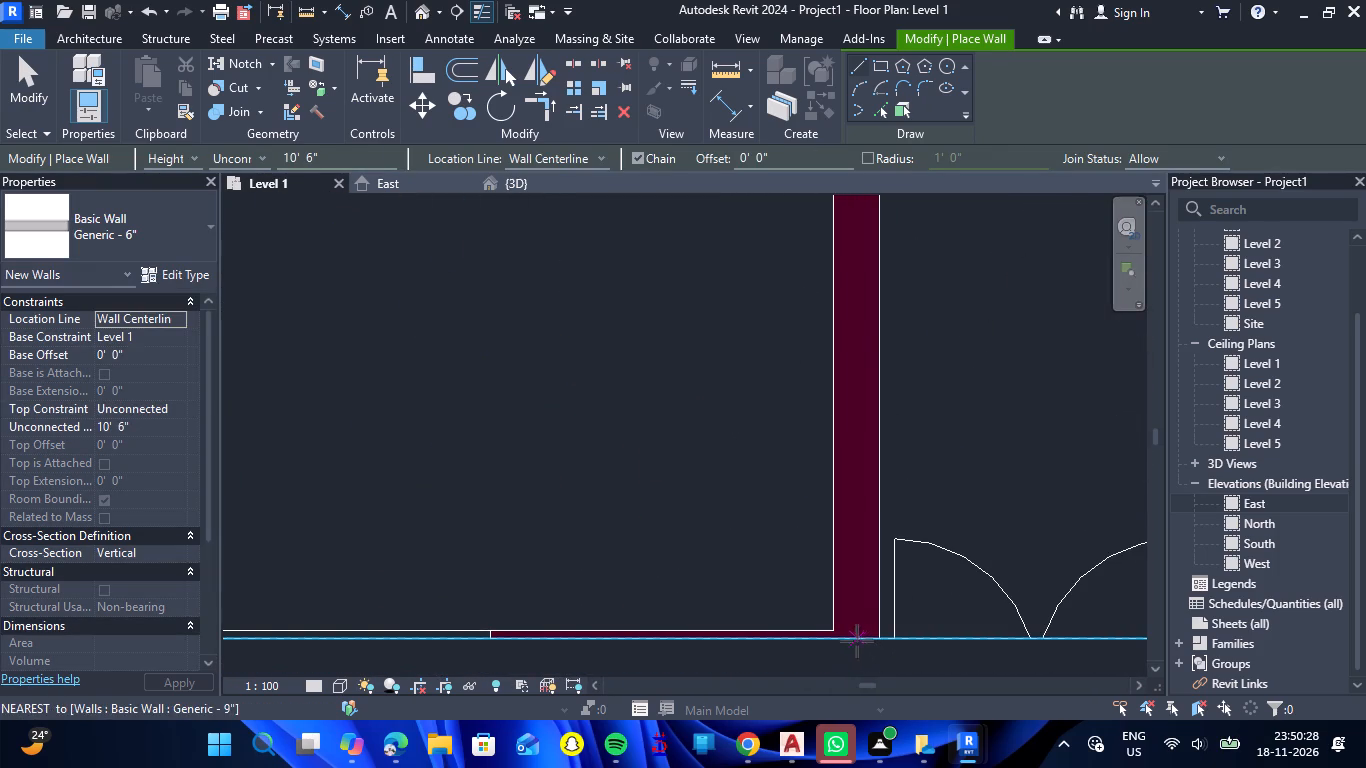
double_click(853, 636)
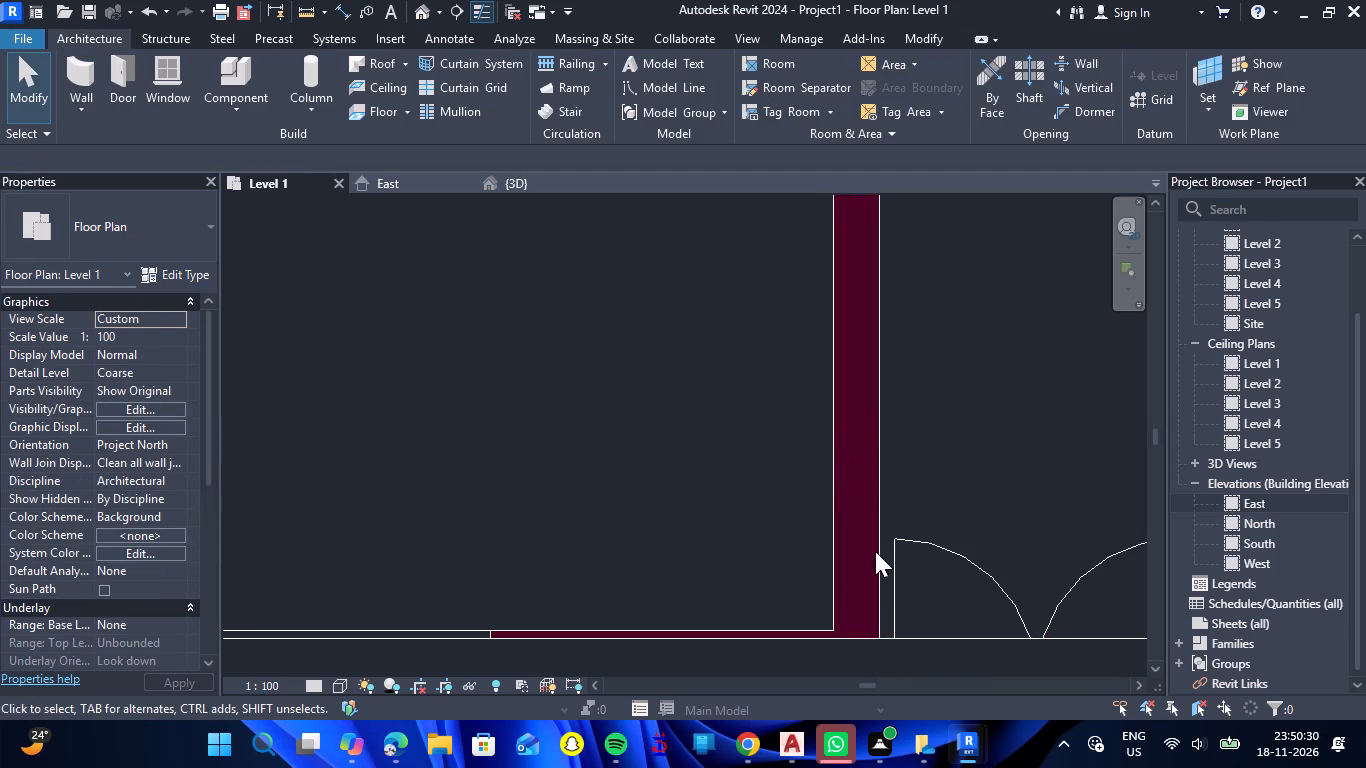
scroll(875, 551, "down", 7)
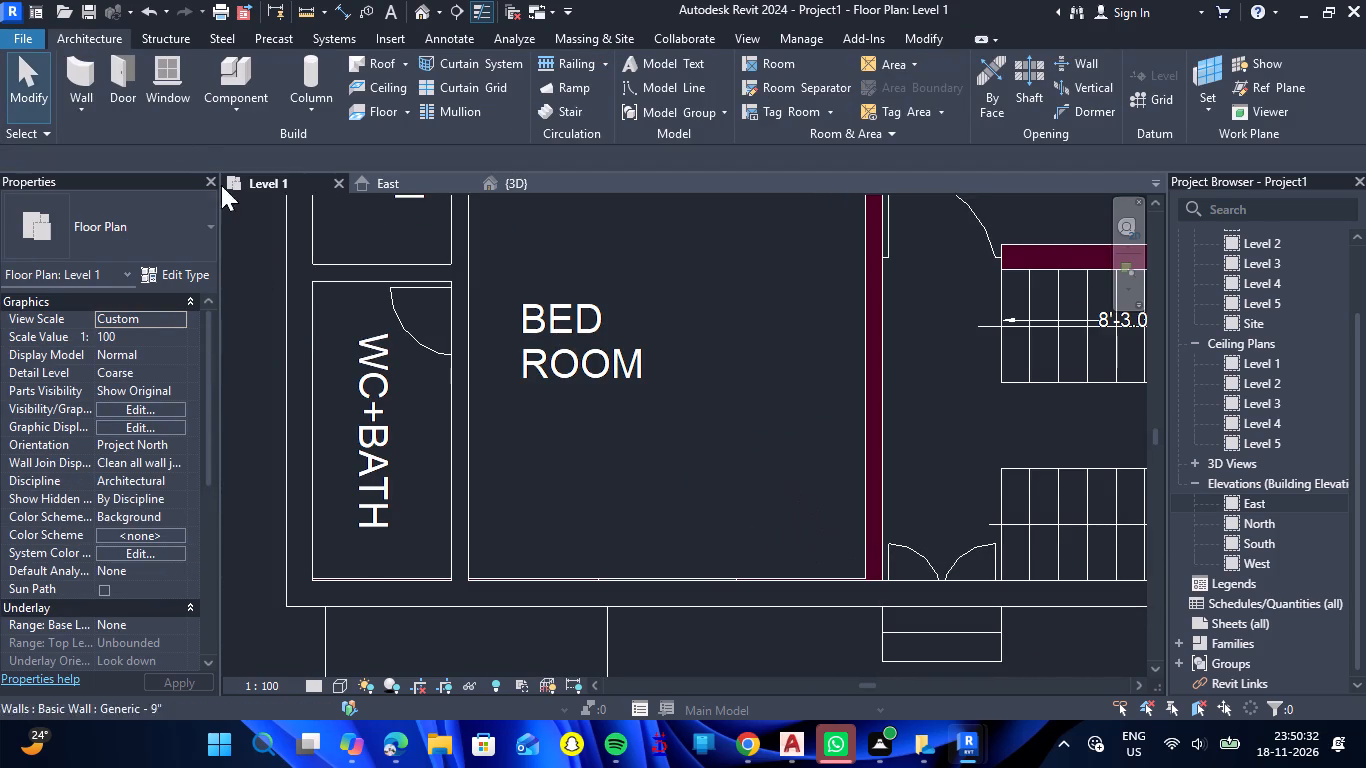
Trace the lower BED ROOM's east wall with the 6" wall, from its northeast corner south to the exterior wall, and end the chain.
left_click(85, 73)
scroll(884, 414, "down", 3)
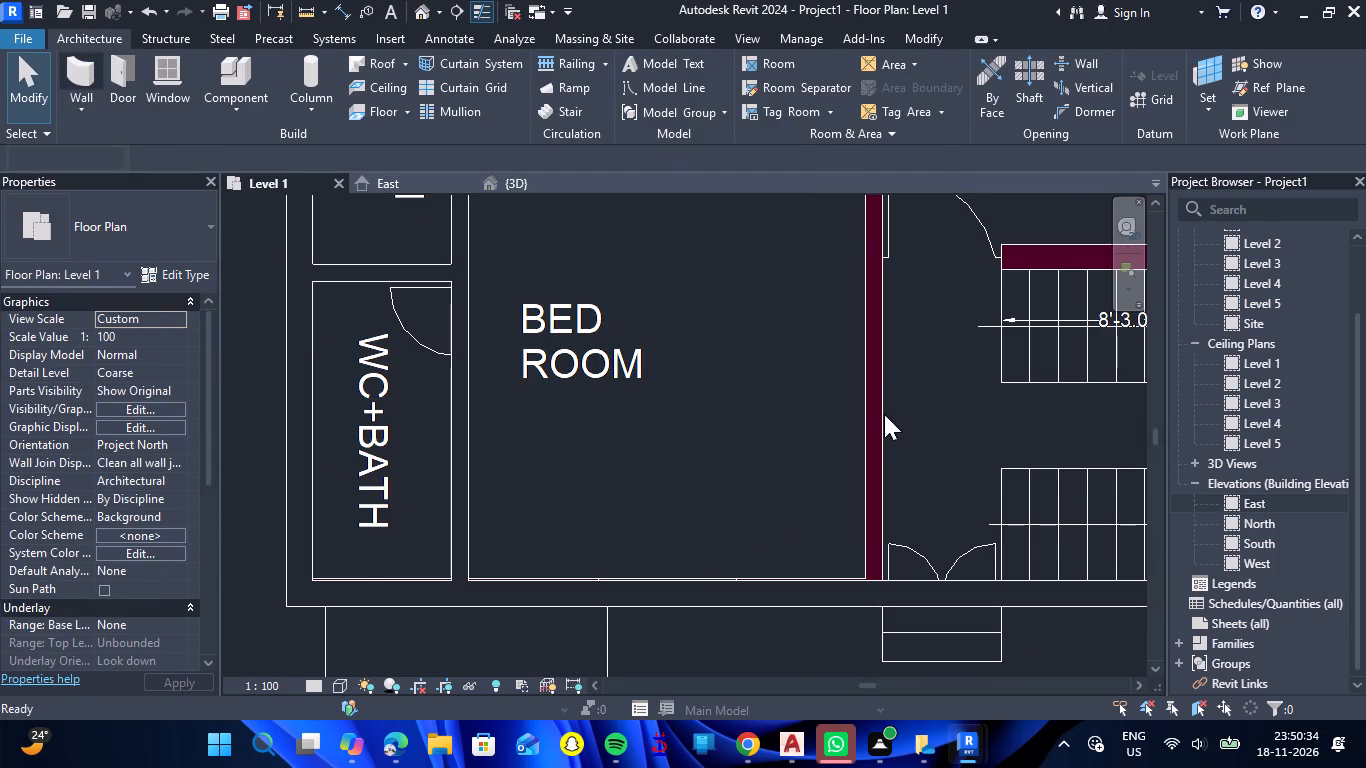
scroll(884, 414, "down", 4)
scroll(878, 291, "up", 13)
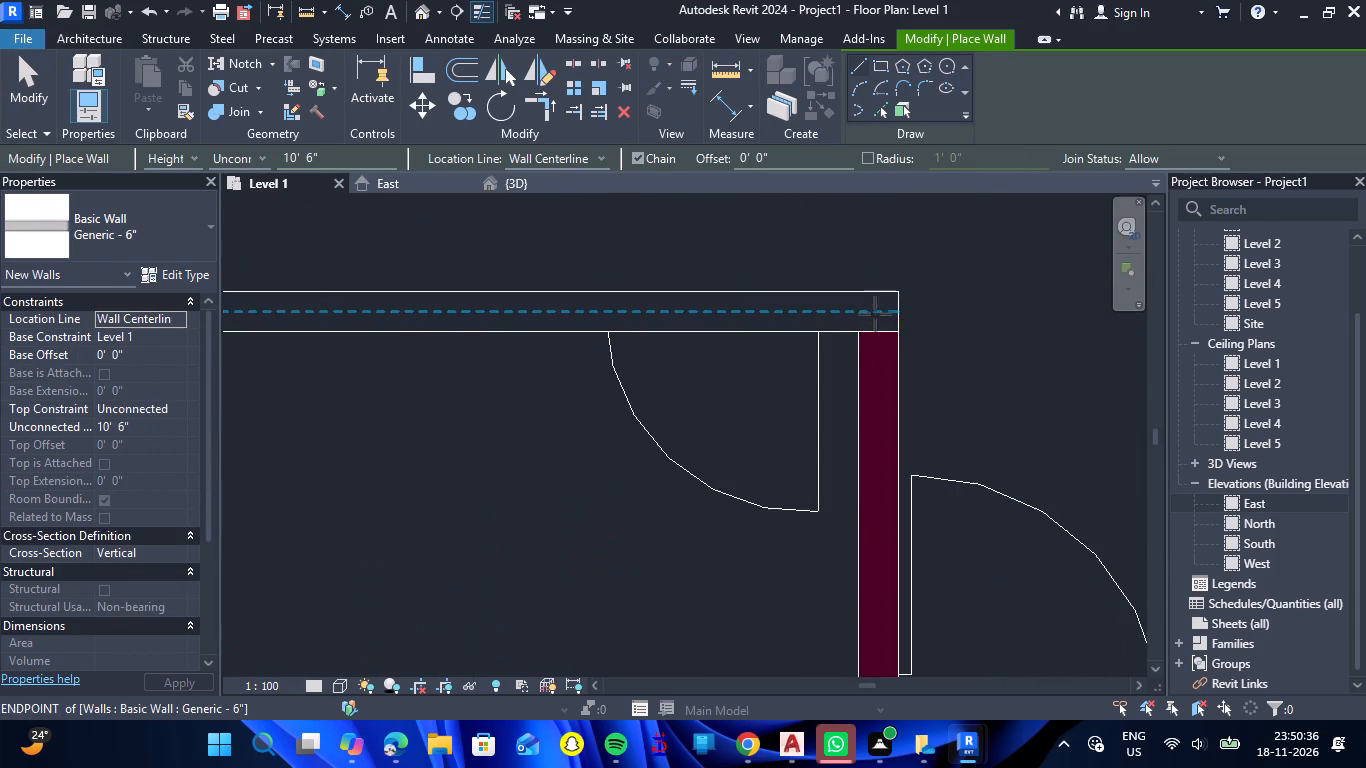
left_click(880, 292)
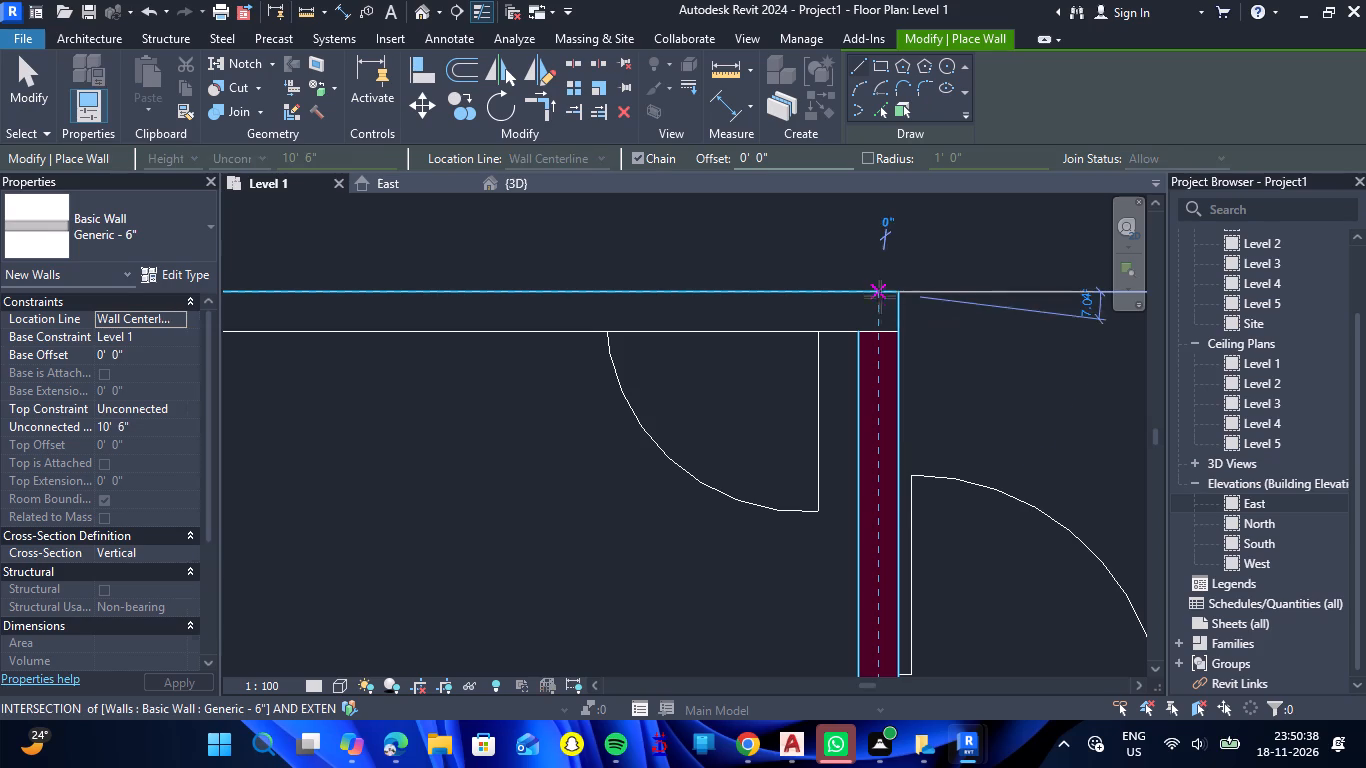
scroll(875, 398, "down", 13)
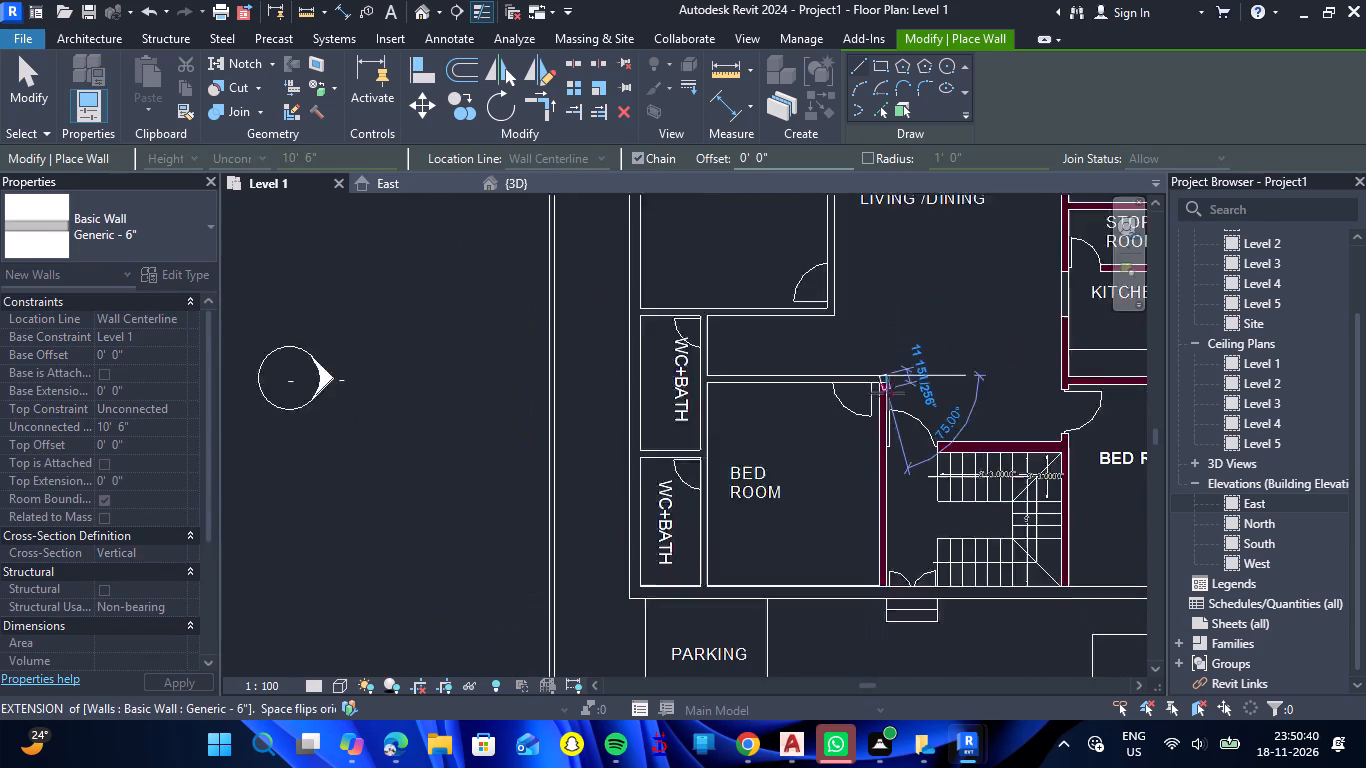
scroll(877, 560, "up", 8)
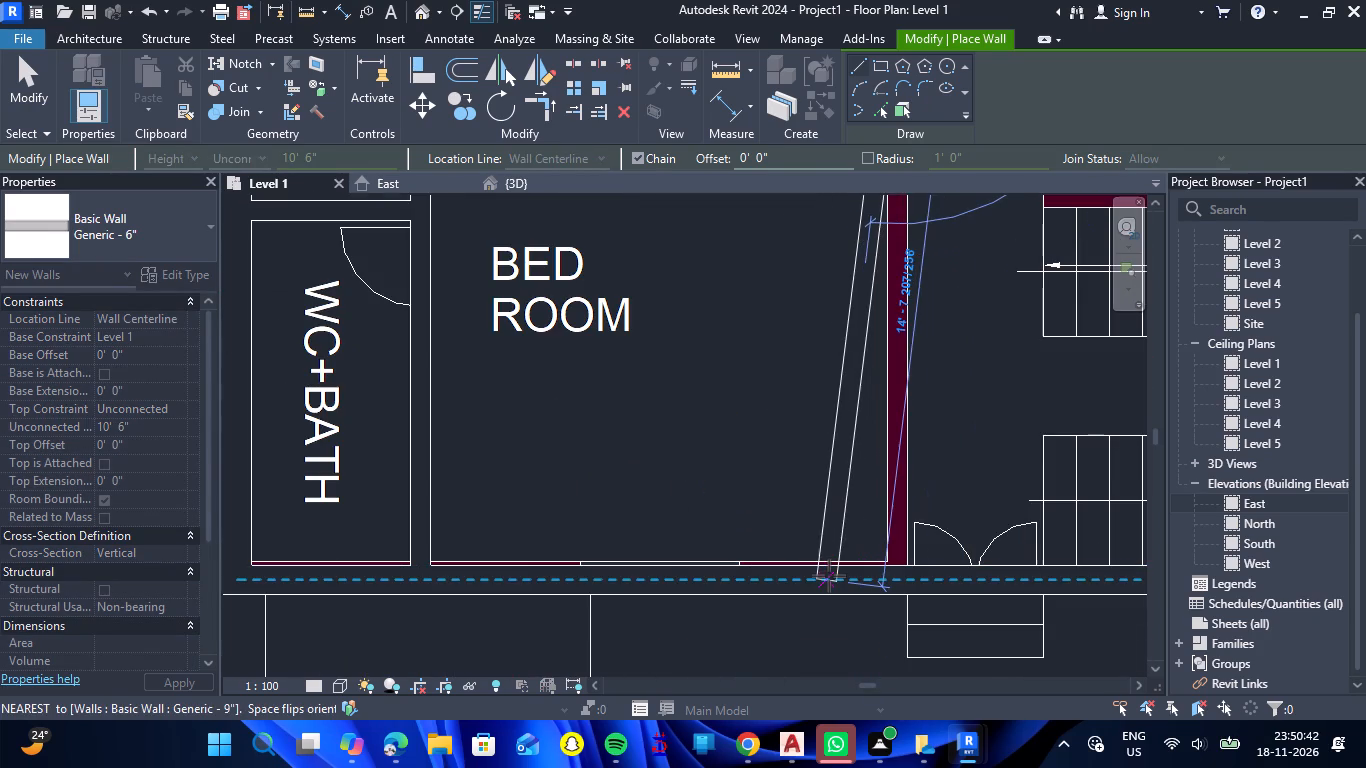
scroll(907, 570, "up", 5)
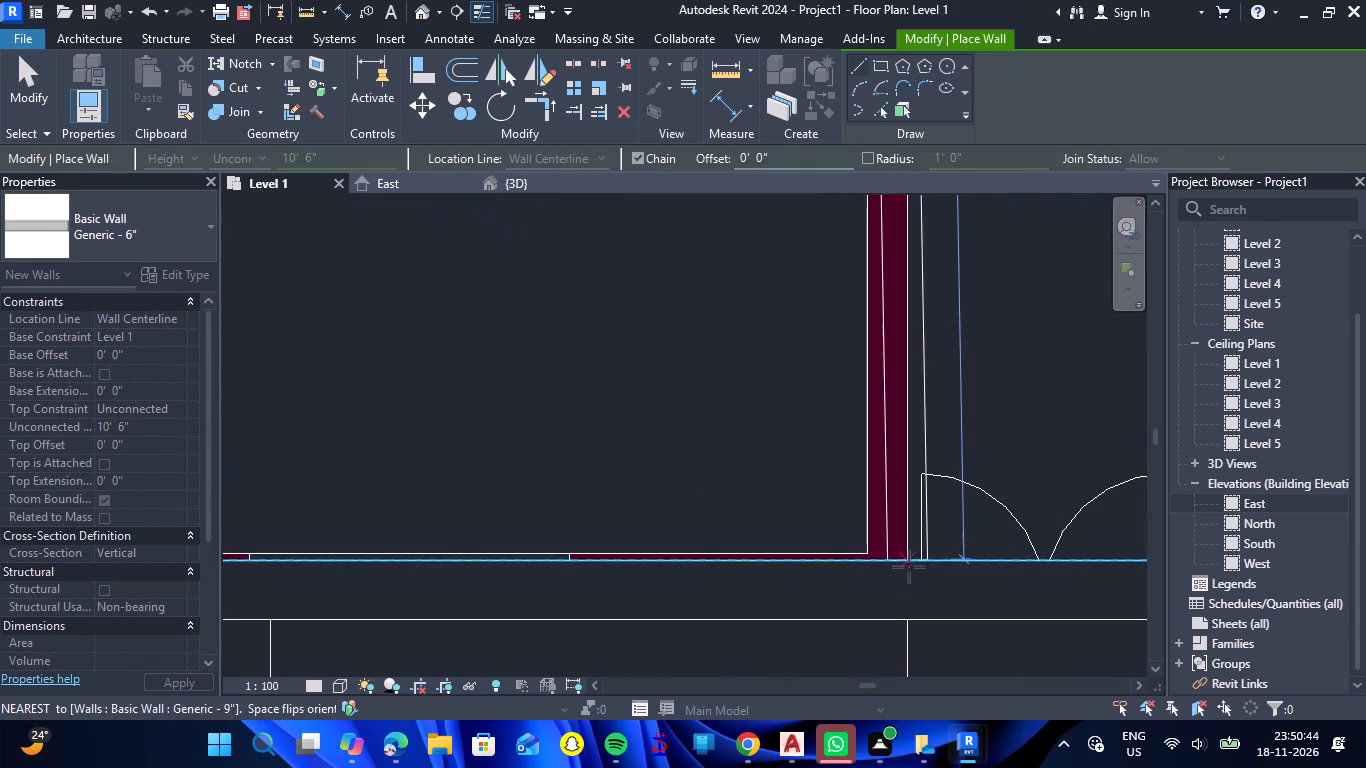
scroll(909, 567, "up", 9)
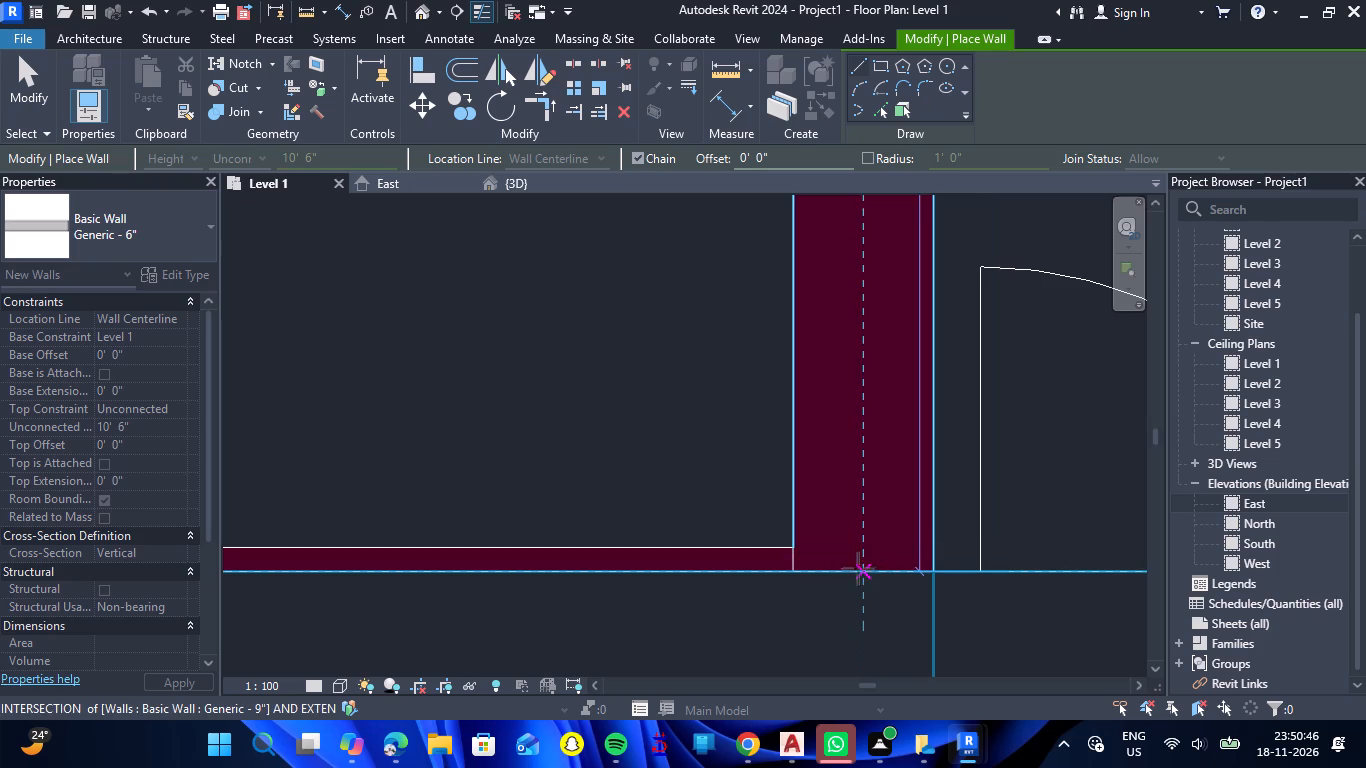
left_click(866, 571)
key("Escape")
Trace the long 6" wall from the south exterior wall beside the staircase, past the KITCHEN and PUJA ROOM, to the north exterior wall.
scroll(862, 558, "down", 2)
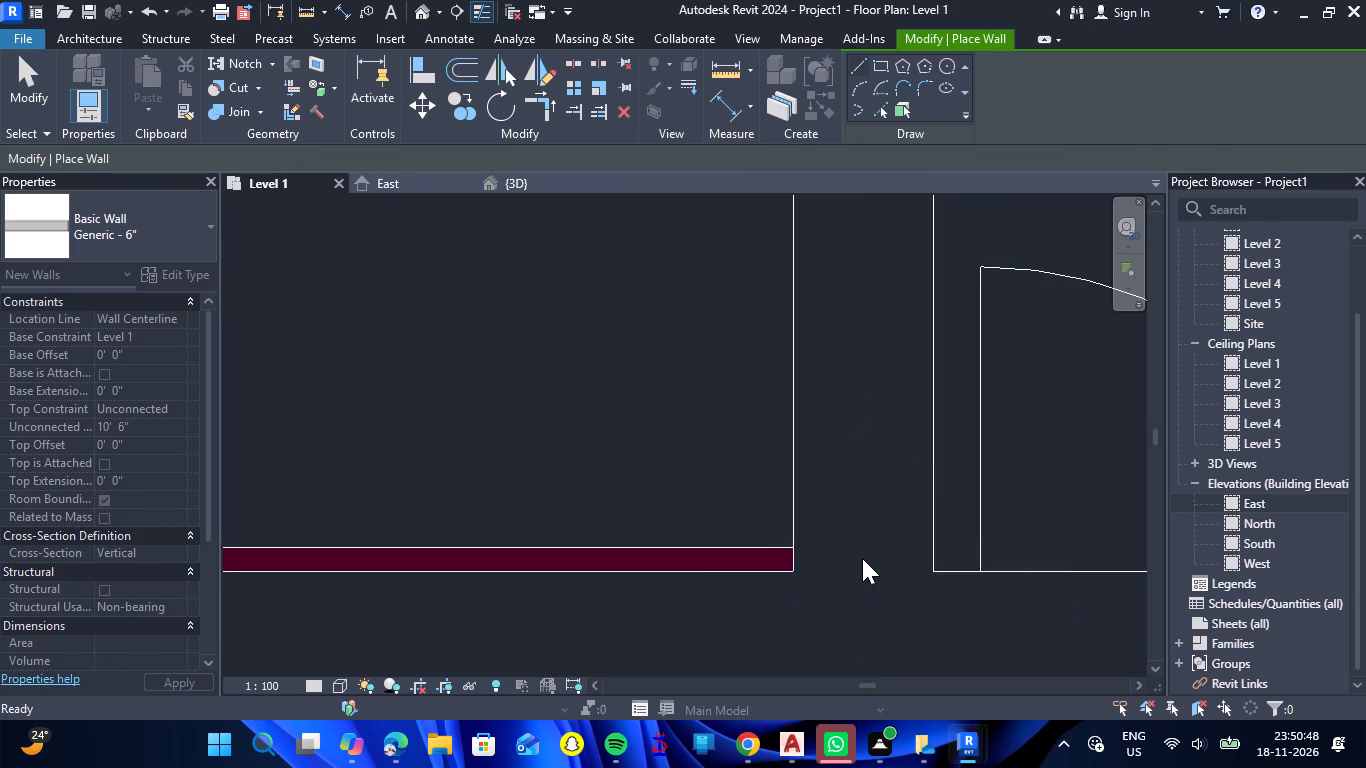
scroll(862, 558, "down", 15)
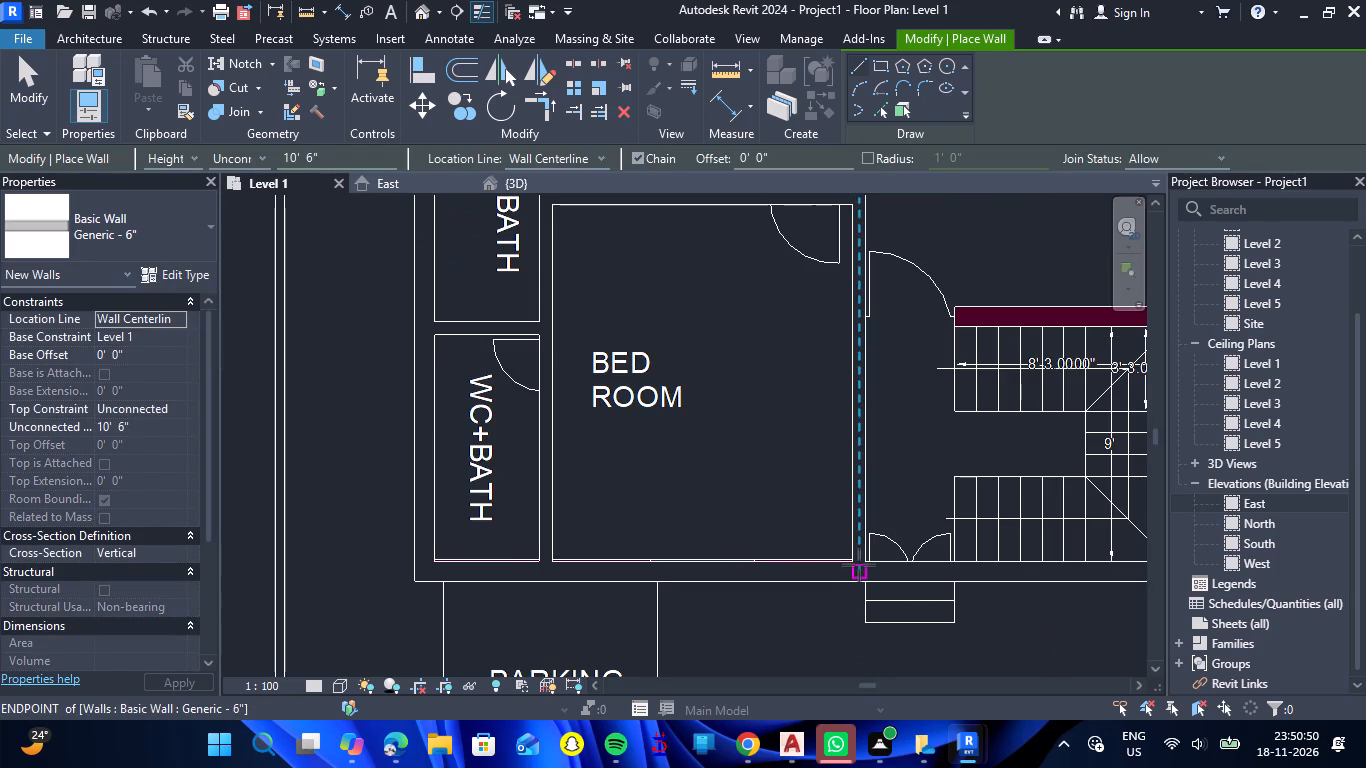
scroll(858, 565, "down", 6)
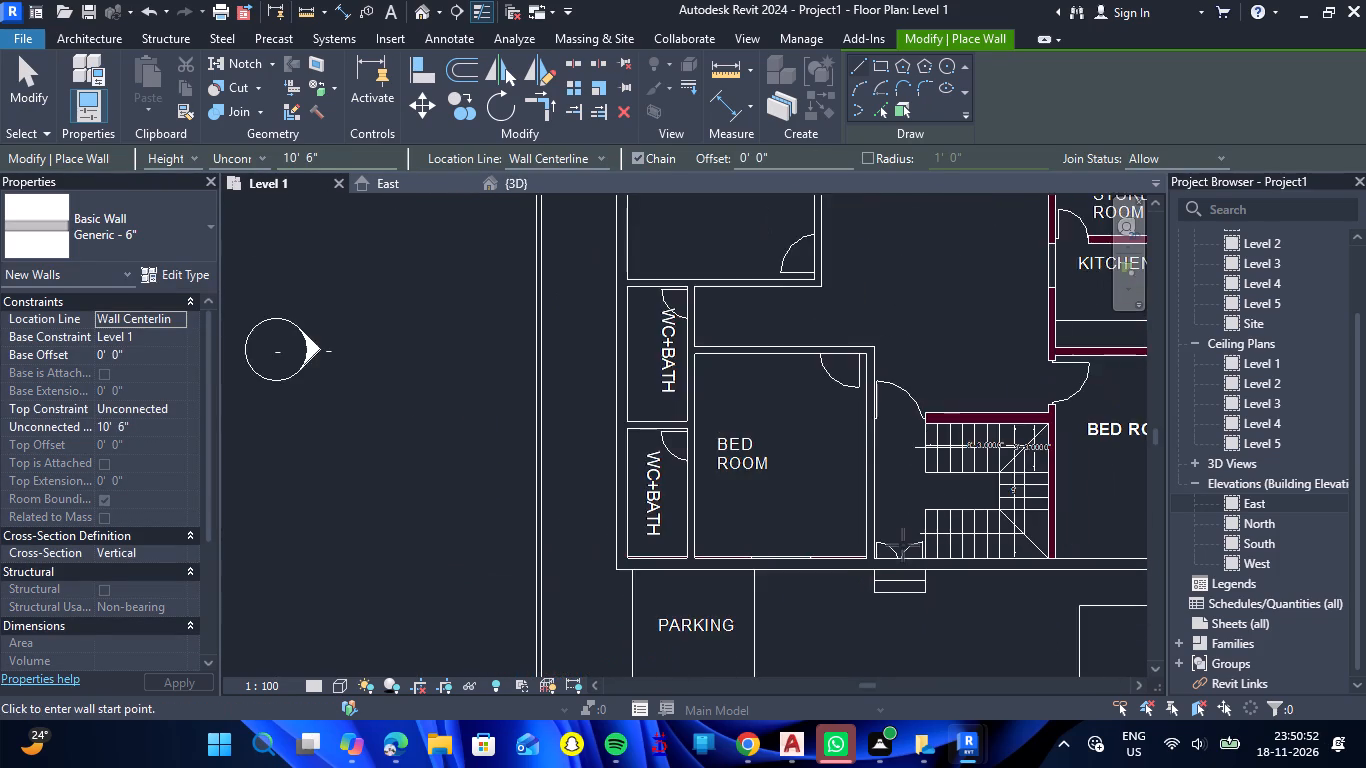
scroll(903, 545, "down", 3)
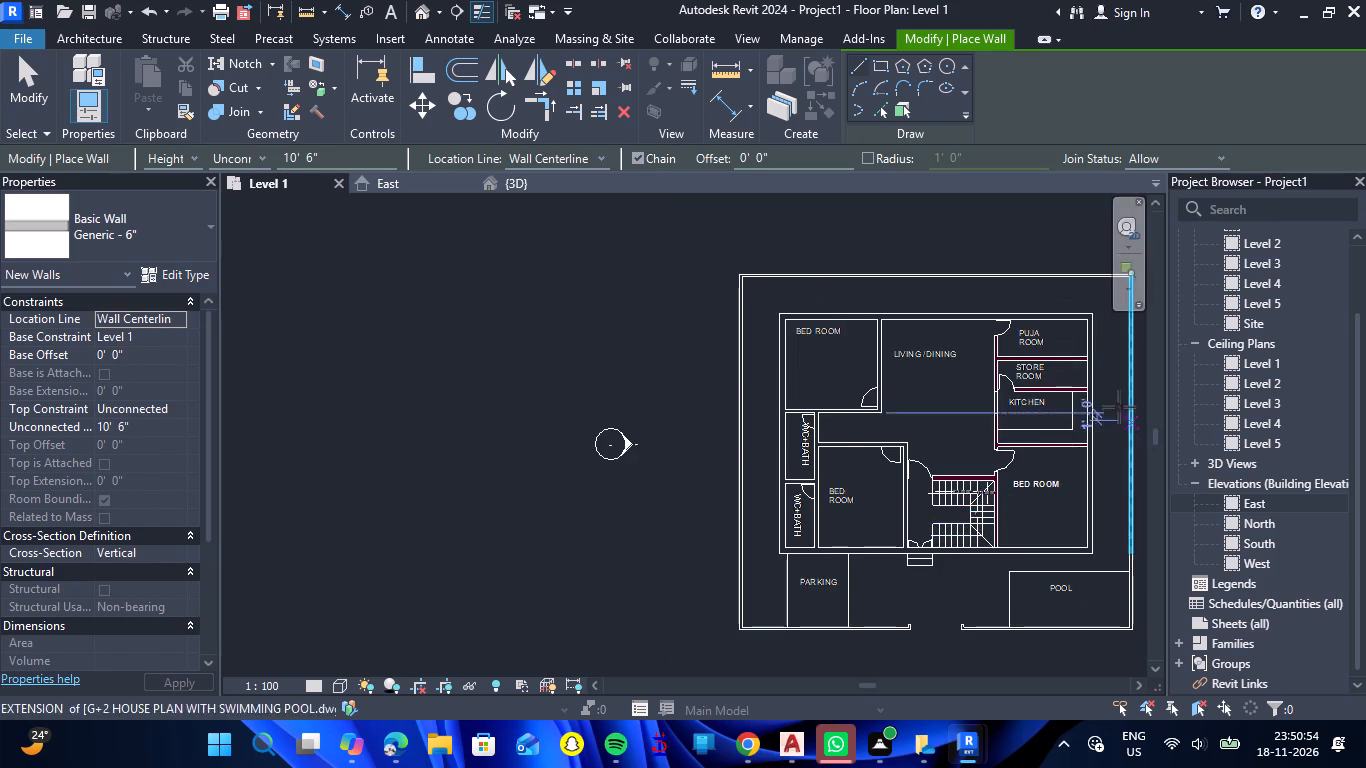
scroll(1111, 385, "up", 6)
scroll(874, 283, "up", 2)
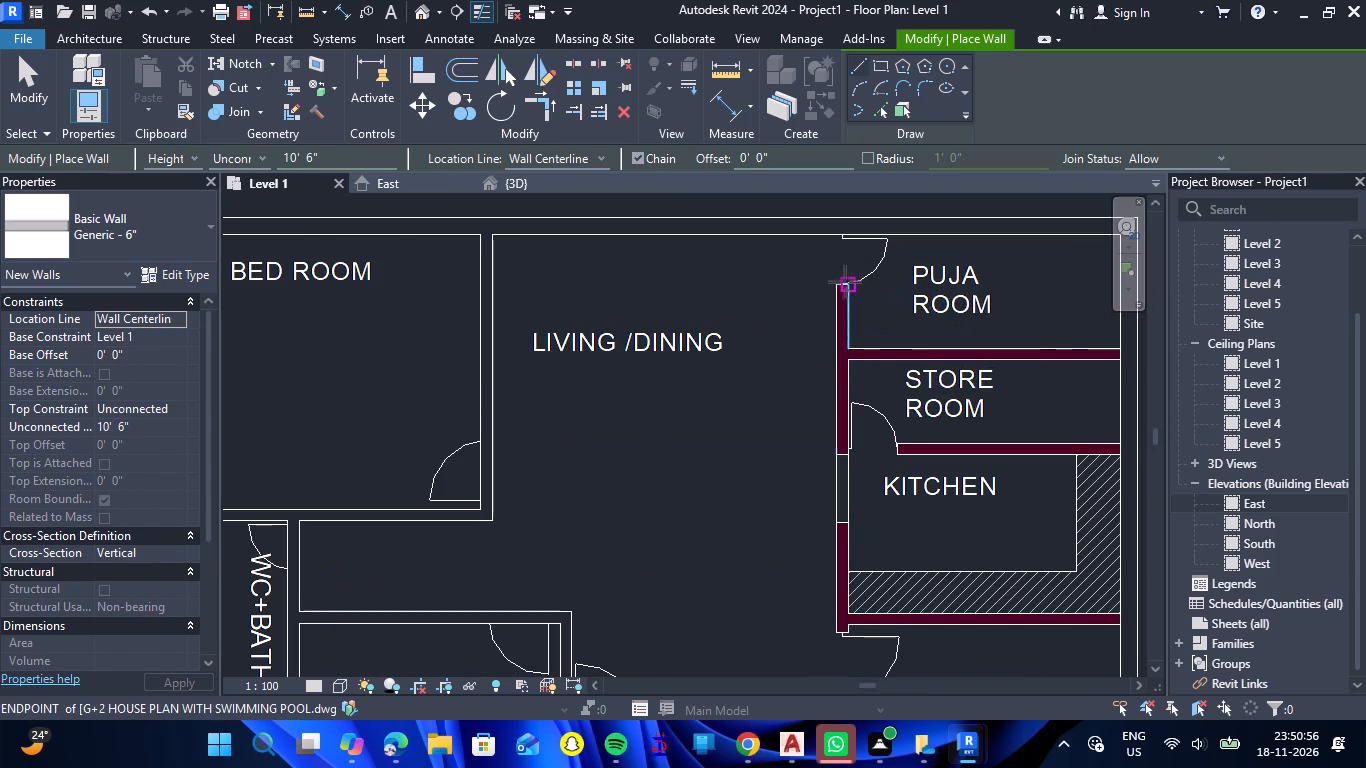
scroll(832, 299, "up", 4)
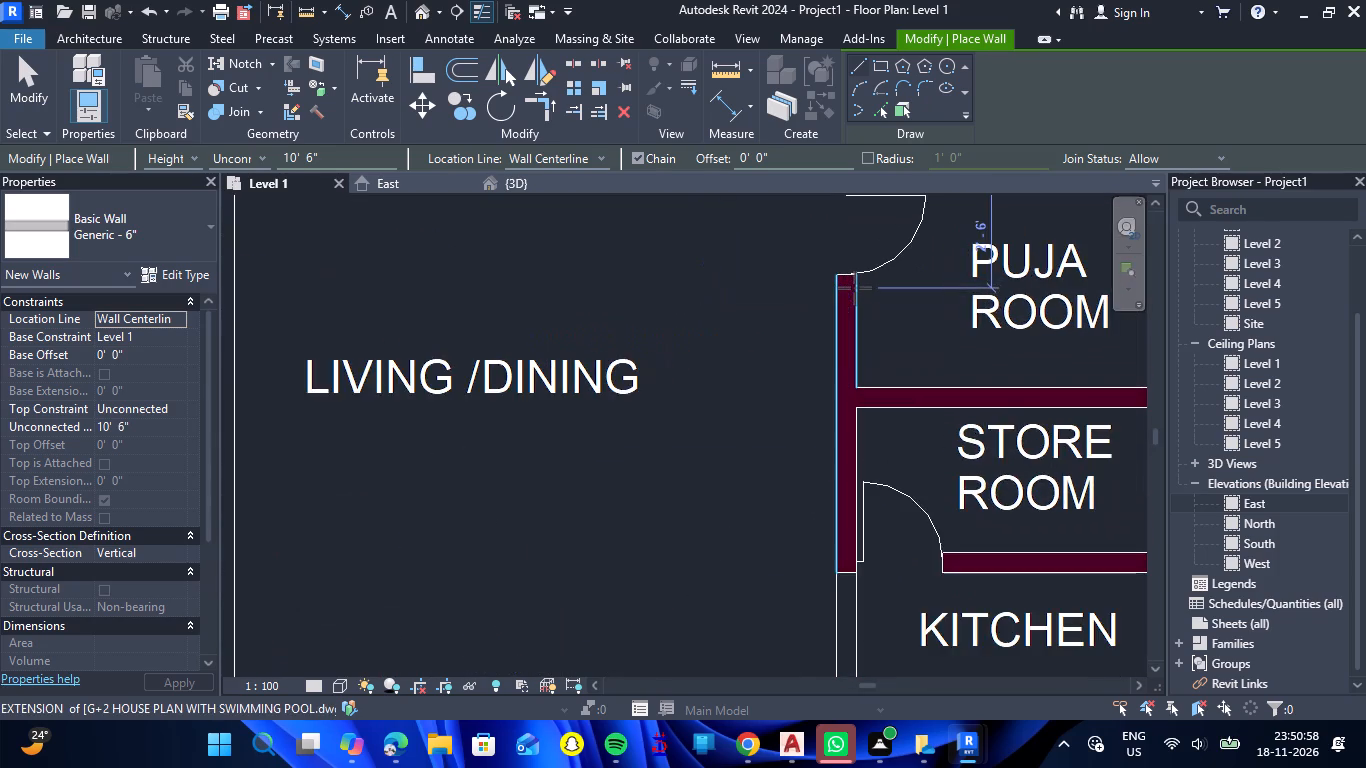
scroll(855, 288, "down", 11)
scroll(850, 530, "up", 2)
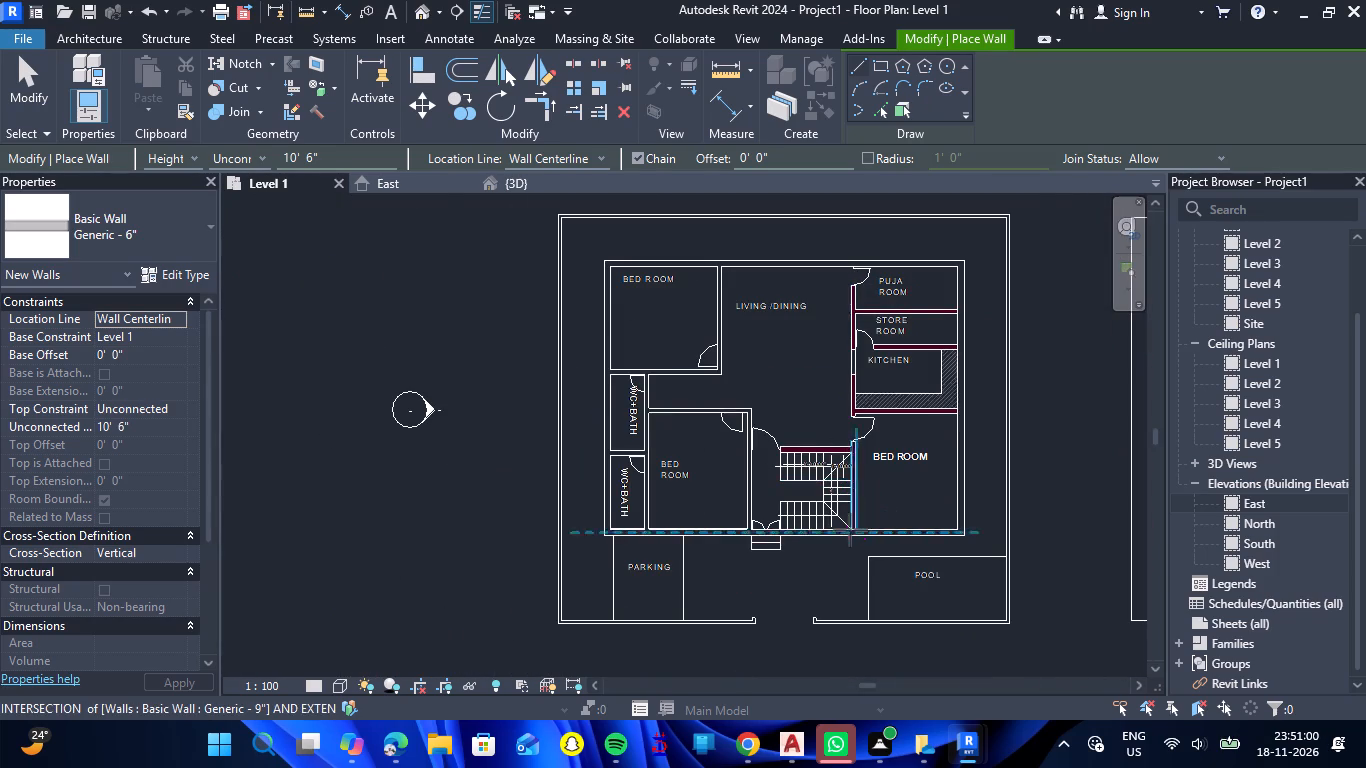
scroll(850, 530, "up", 5)
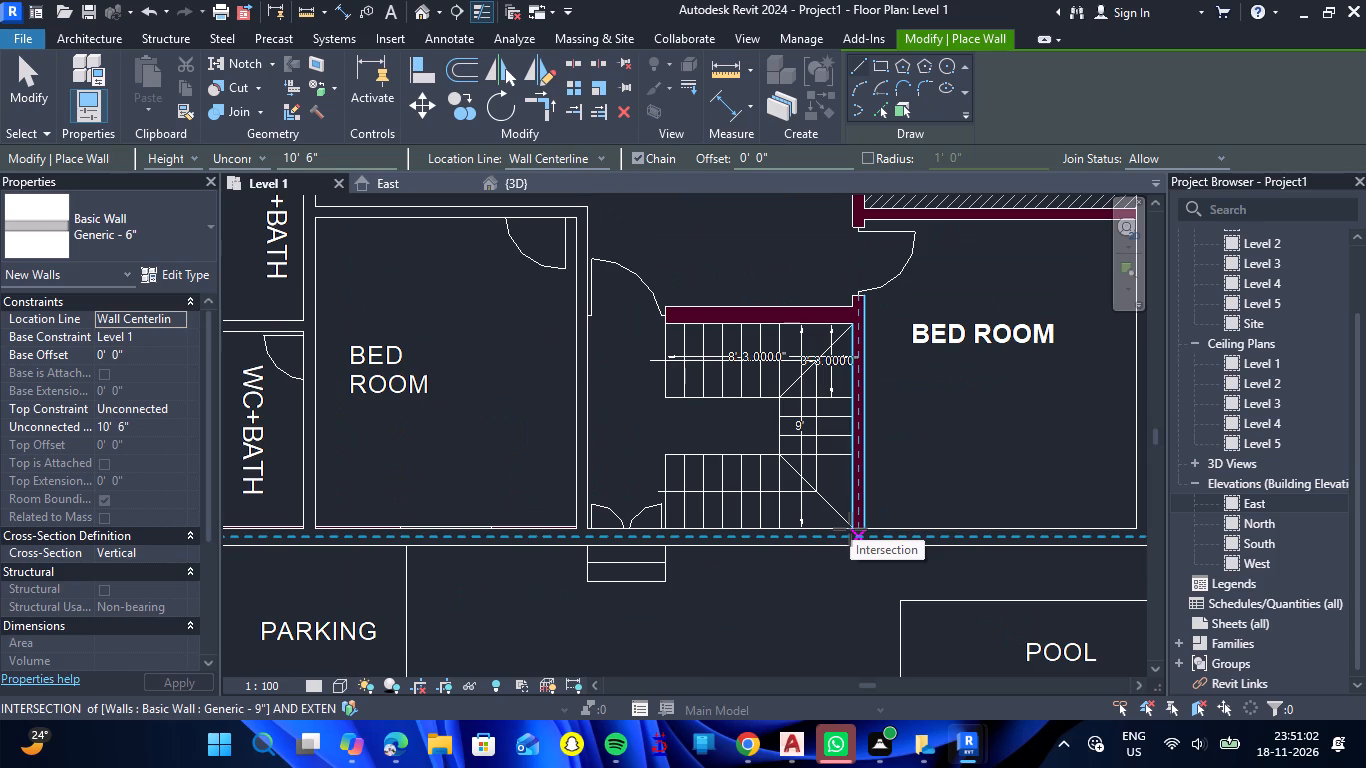
scroll(860, 528, "up", 9)
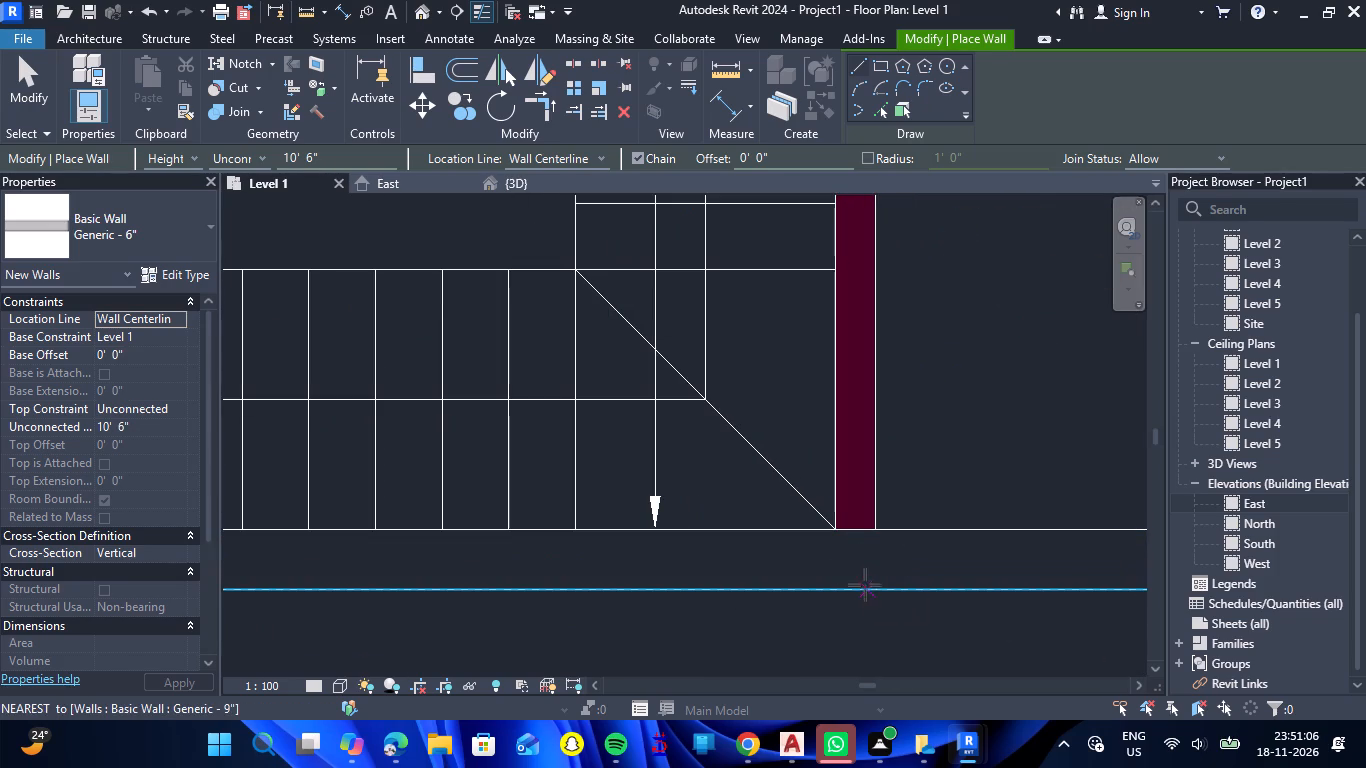
left_click(856, 530)
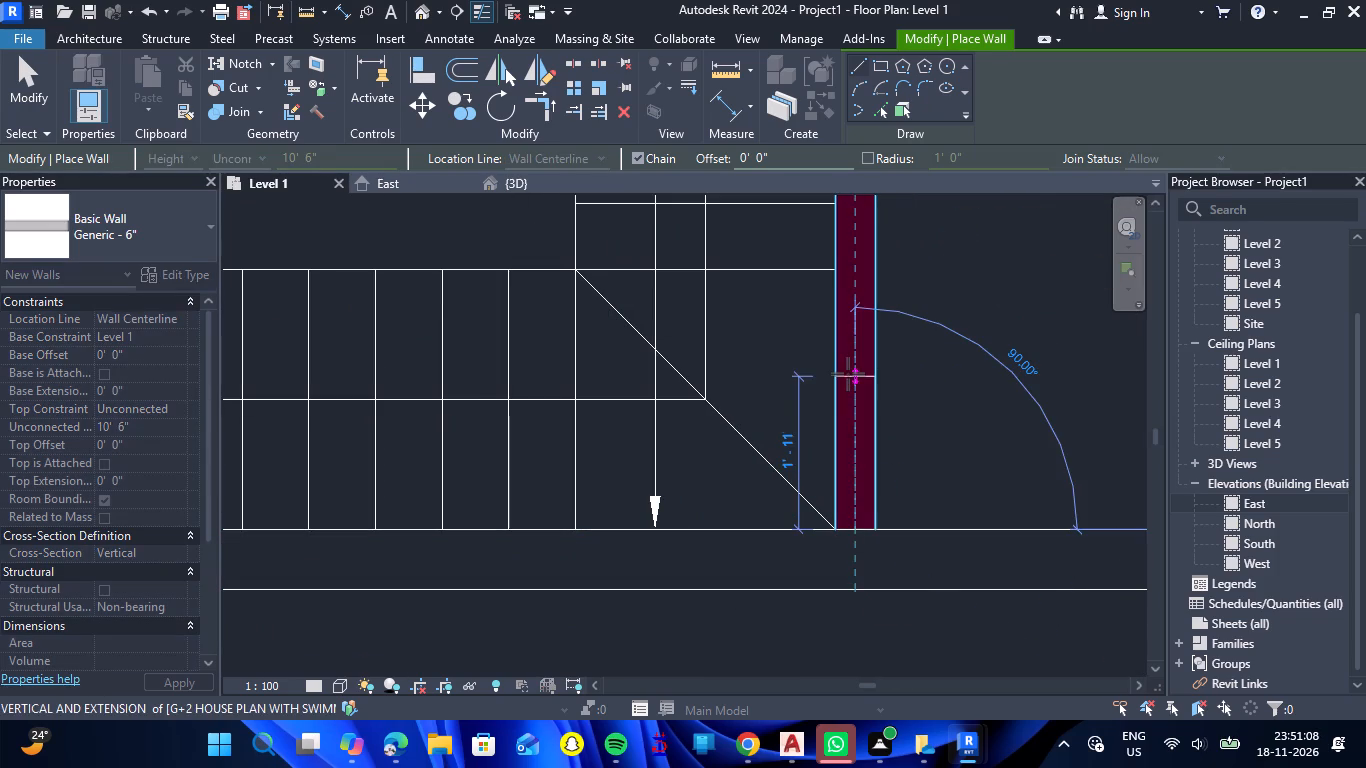
scroll(850, 374, "down", 20)
scroll(855, 374, "down", 3)
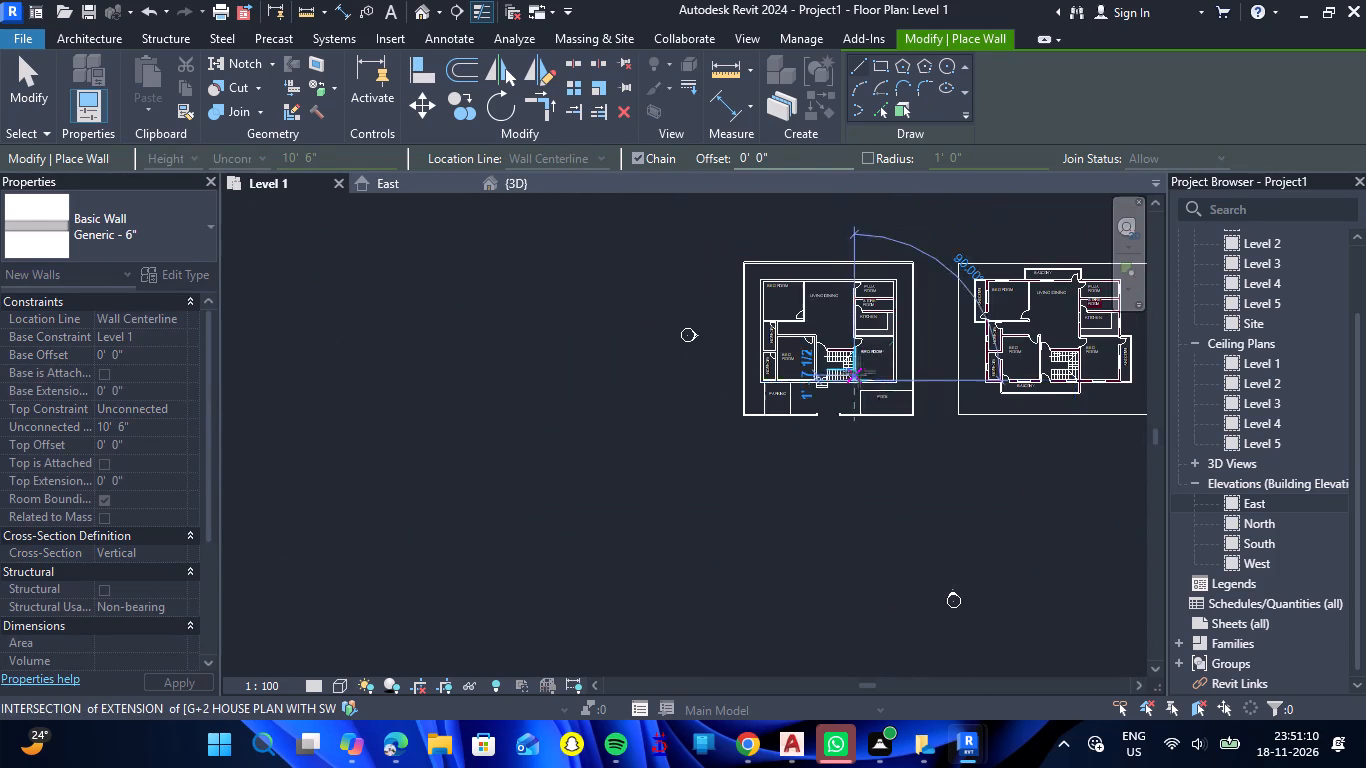
scroll(853, 267, "up", 12)
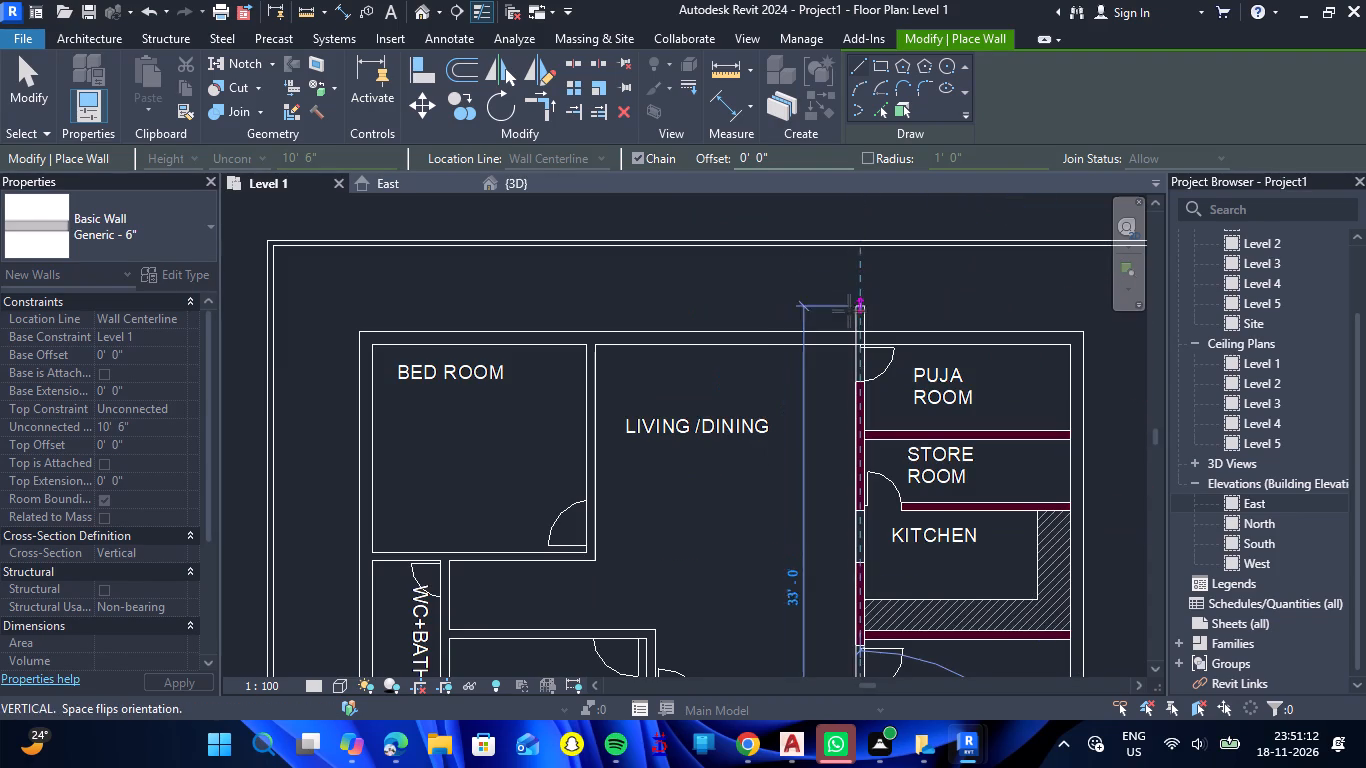
scroll(848, 320, "up", 10)
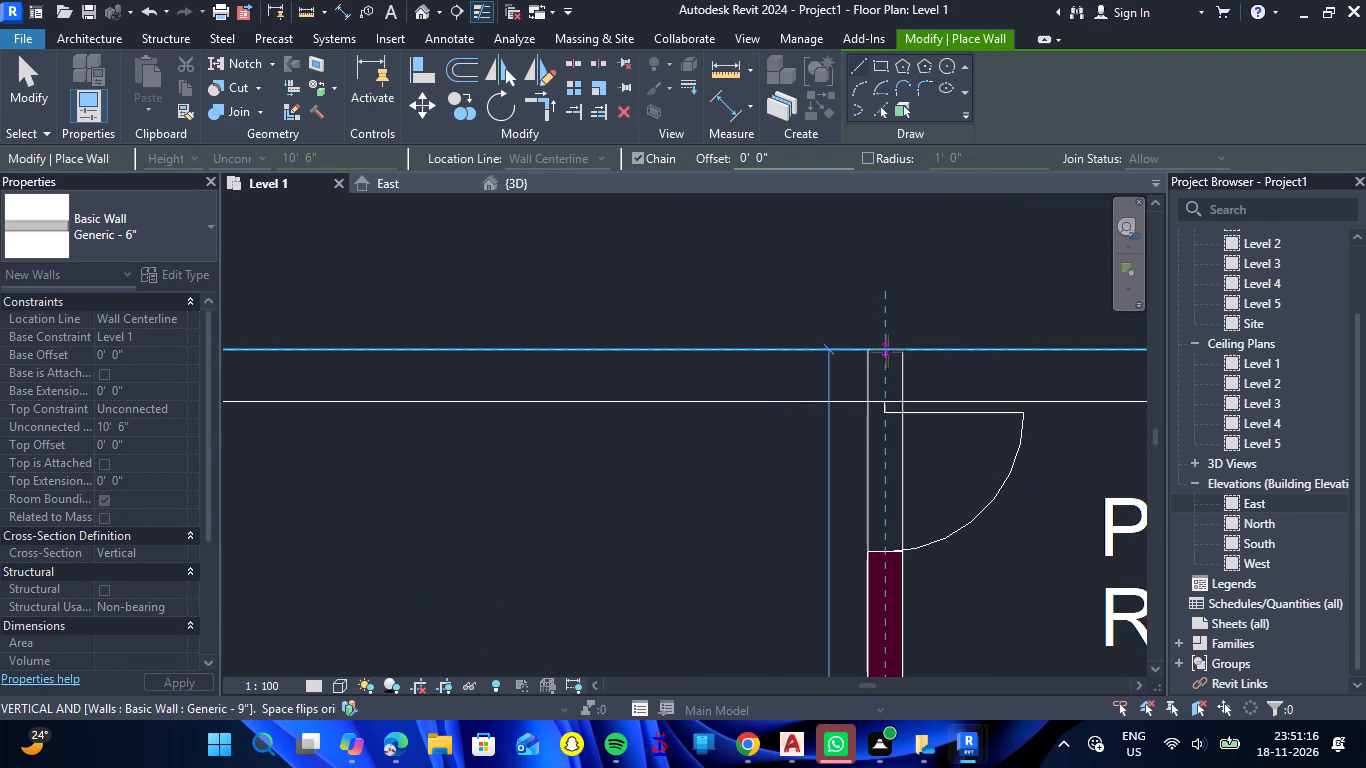
left_click(887, 351)
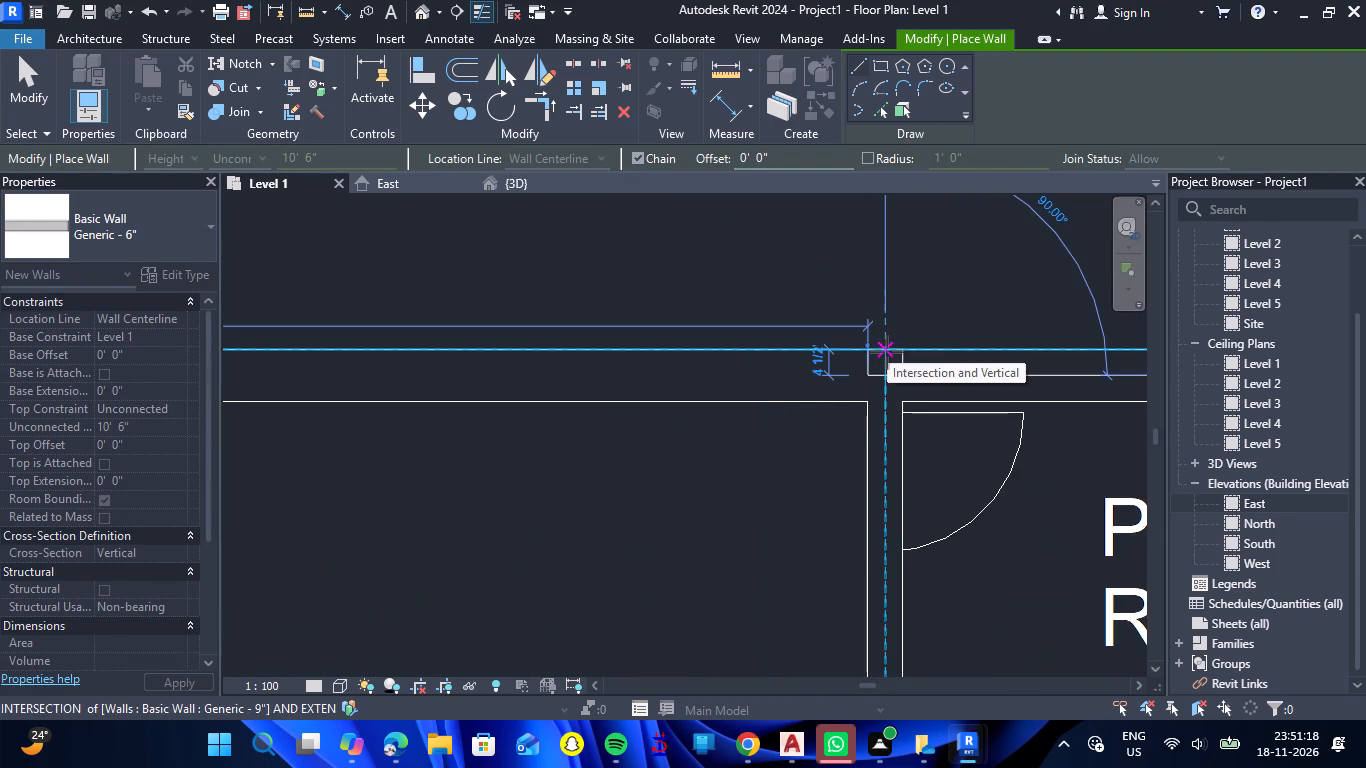
key("Escape")
Trace the 6" partition between the PUJA ROOM and STORE ROOM, from the LIVING/DINING wall east to the exterior wall.
scroll(881, 336, "down", 12)
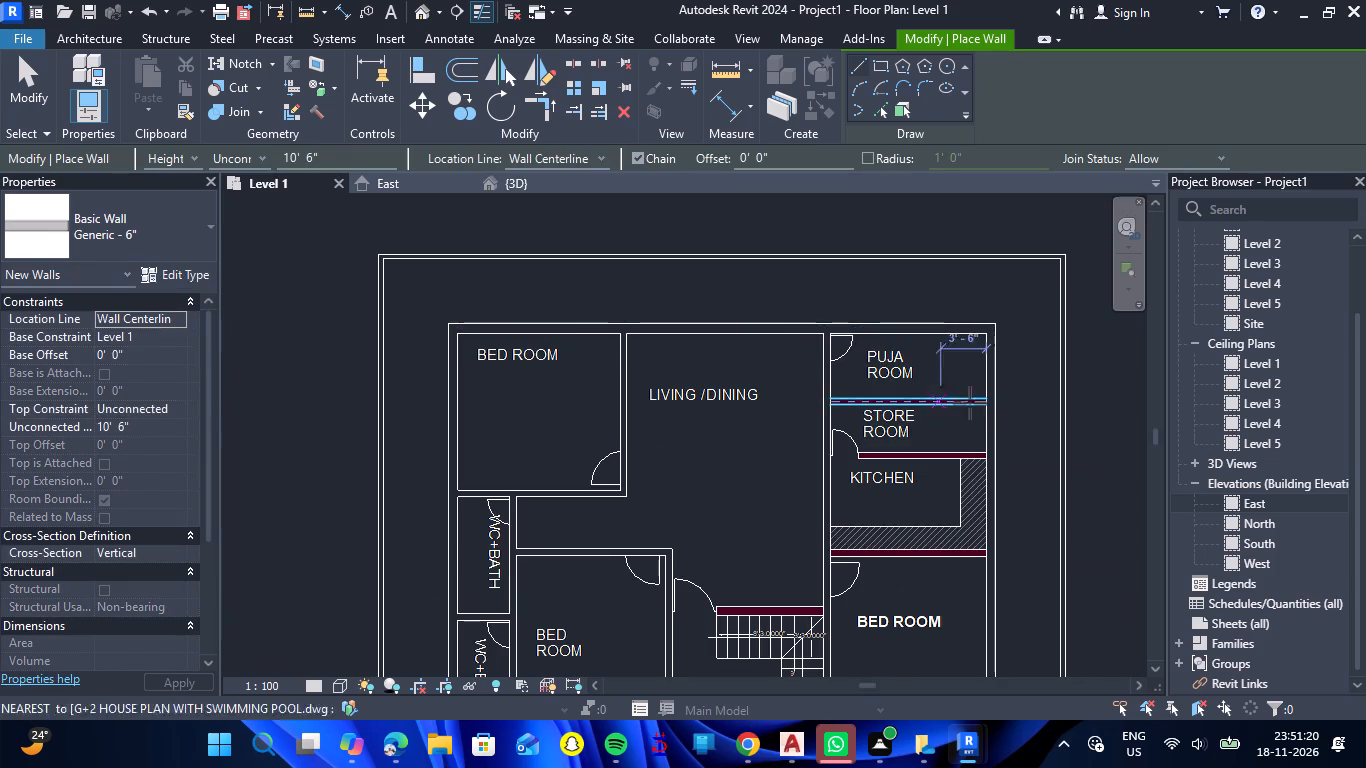
scroll(972, 402, "up", 6)
scroll(623, 402, "up", 7)
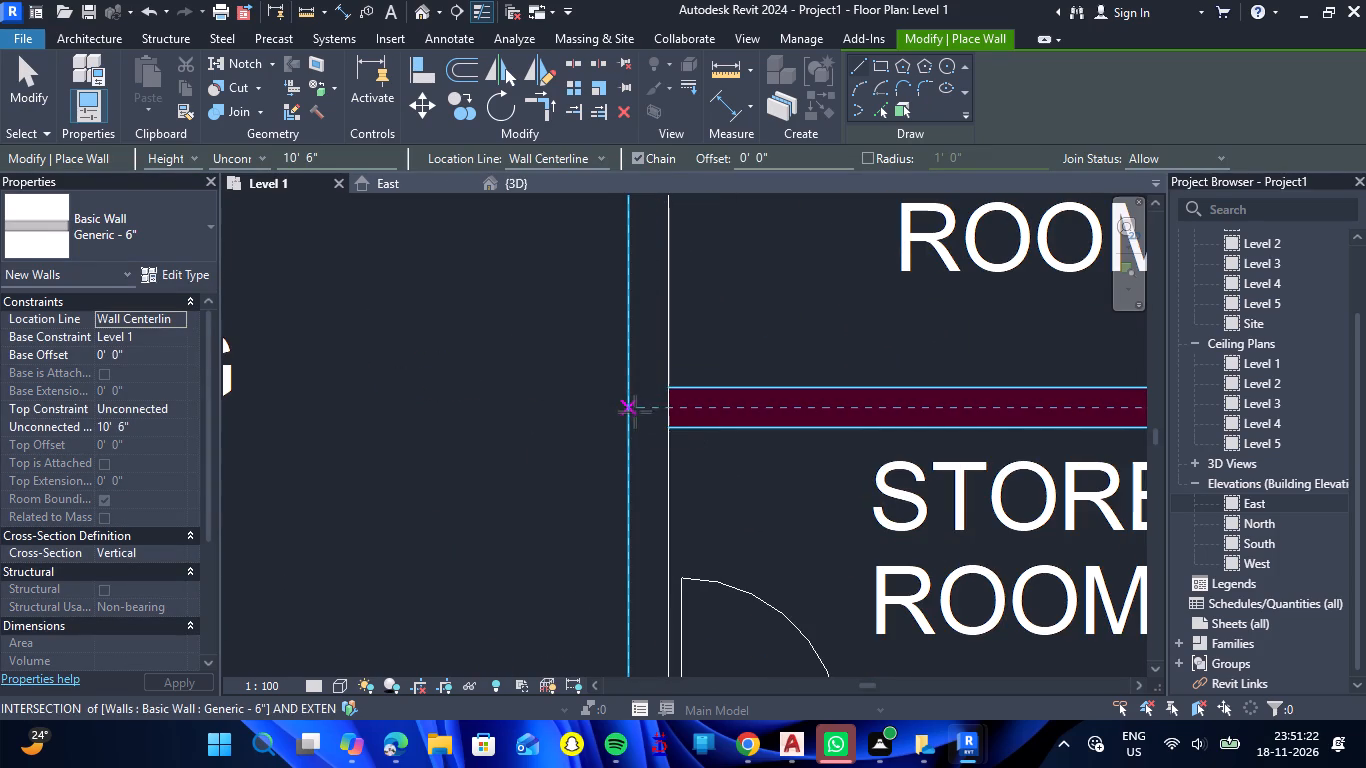
left_click(629, 412)
scroll(839, 402, "down", 10)
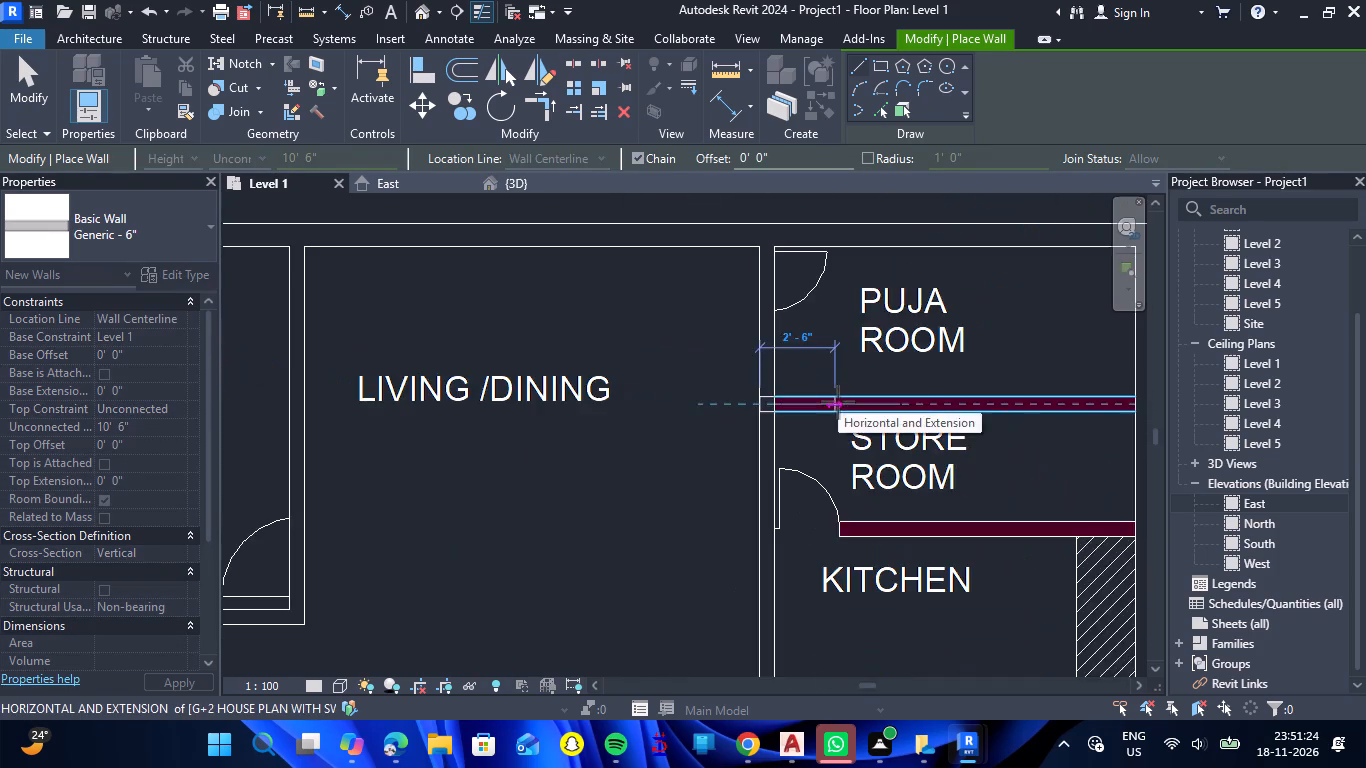
scroll(838, 402, "down", 3)
scroll(976, 402, "up", 16)
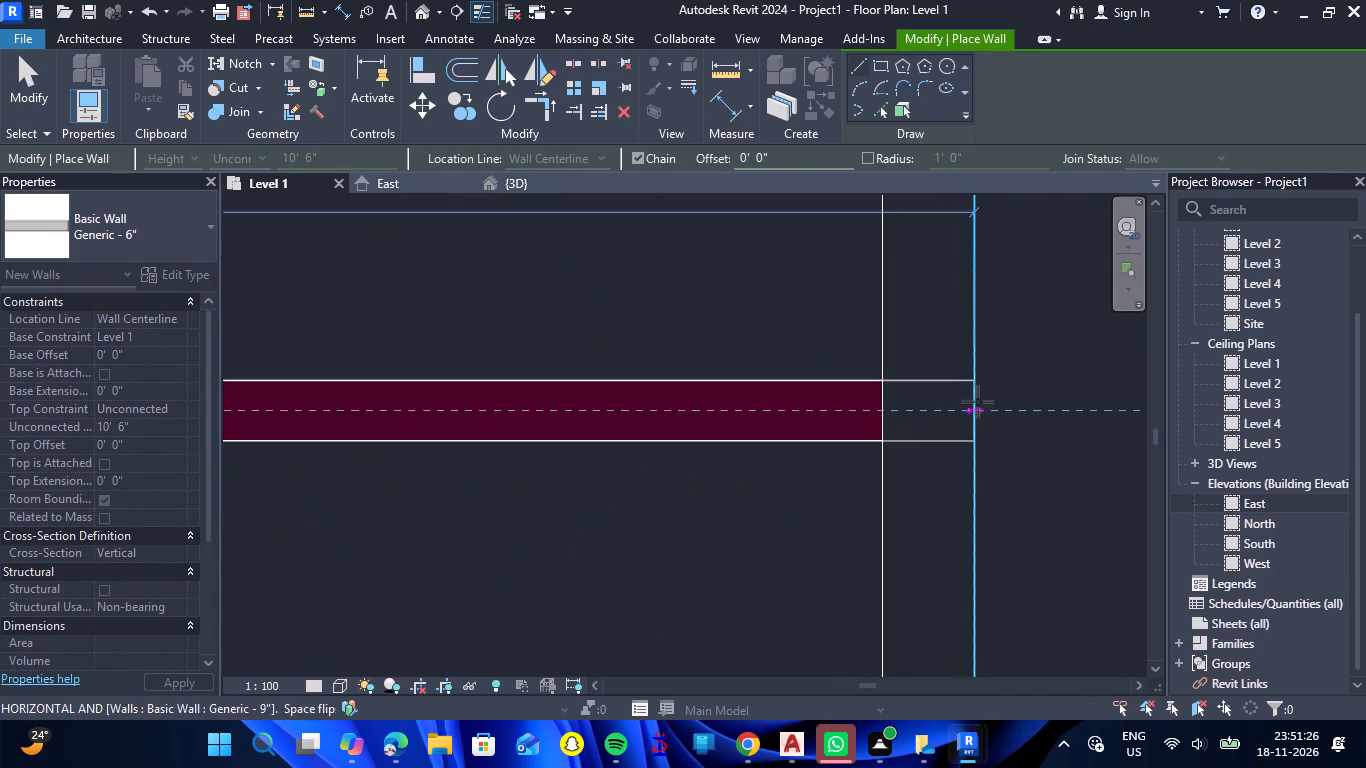
left_click(975, 410)
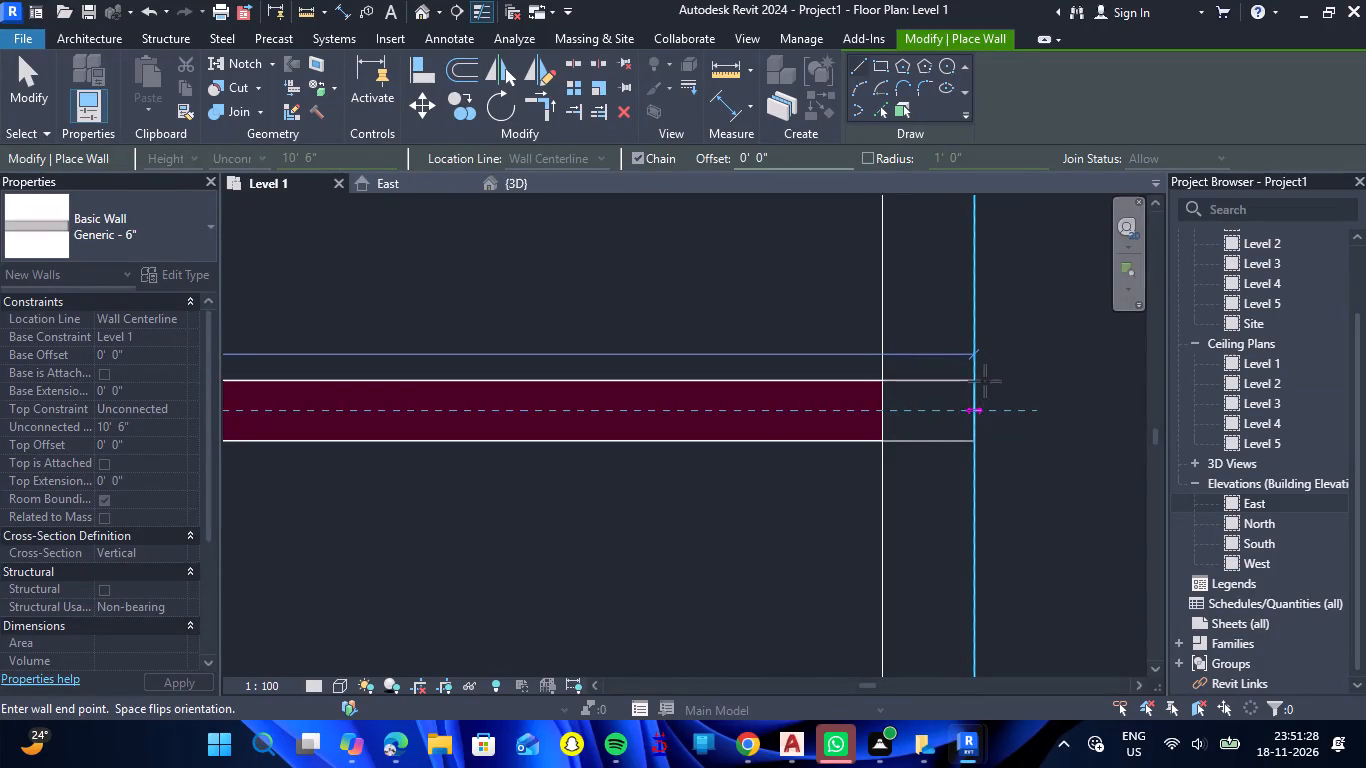
key("Escape")
Trace the 6" partition between the STORE ROOM and KITCHEN, from the east exterior wall west across the door opening to the LIVING/DINING wall.
scroll(965, 375, "down", 13)
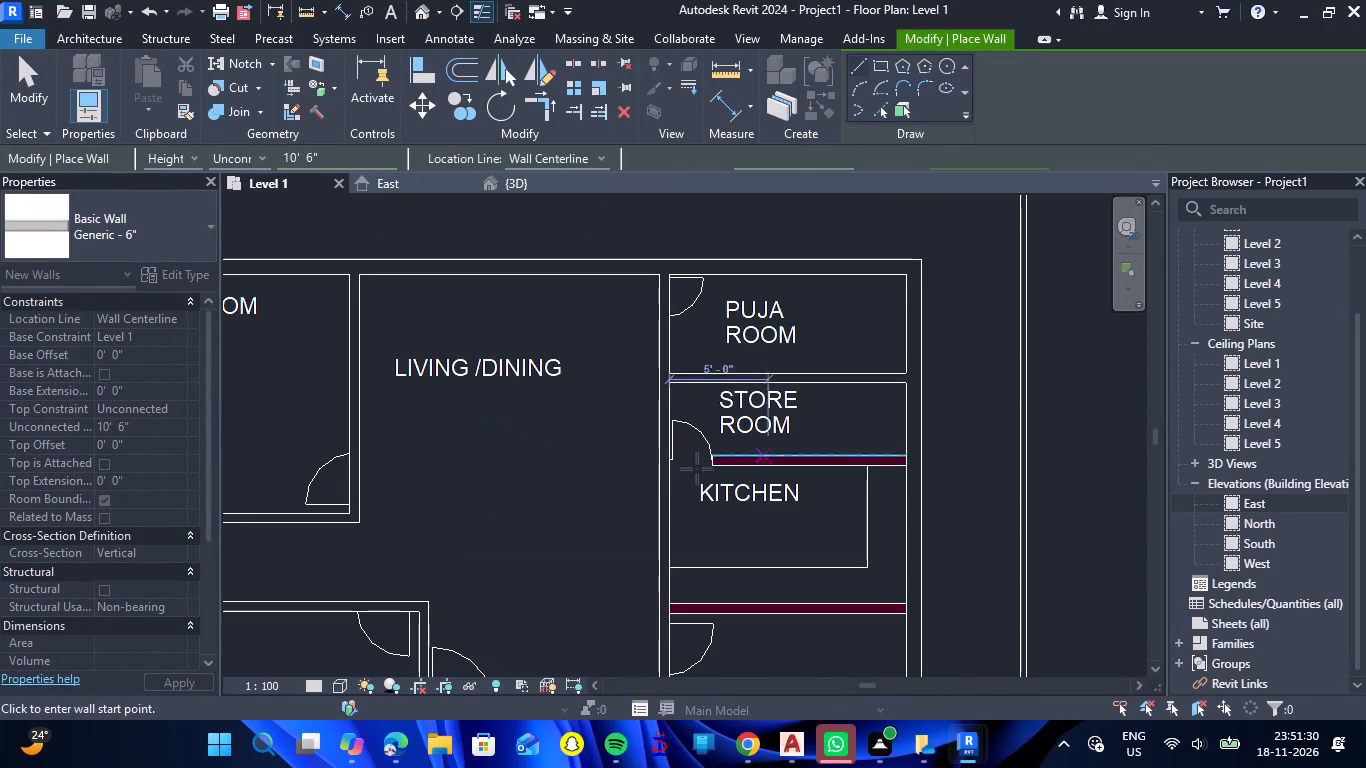
scroll(905, 466, "up", 10)
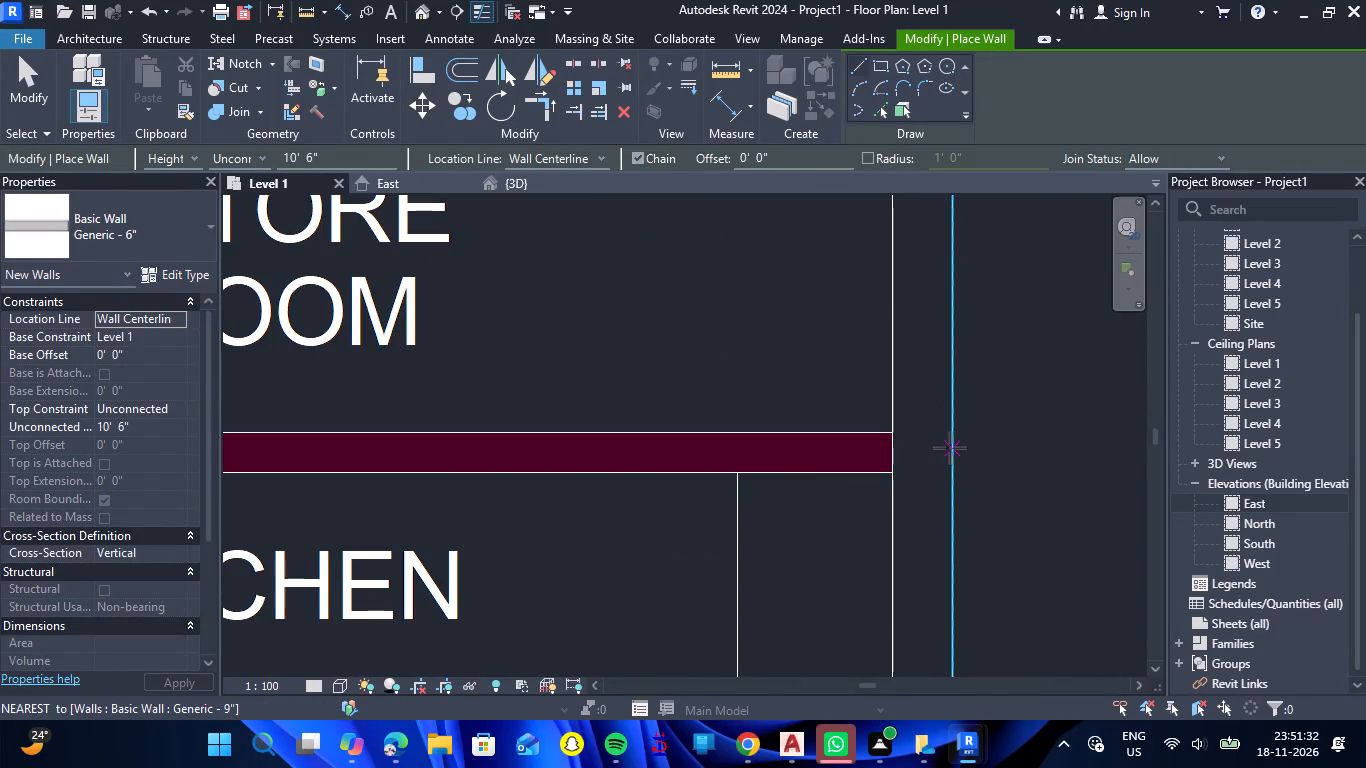
left_click(893, 454)
scroll(588, 442, "down", 9)
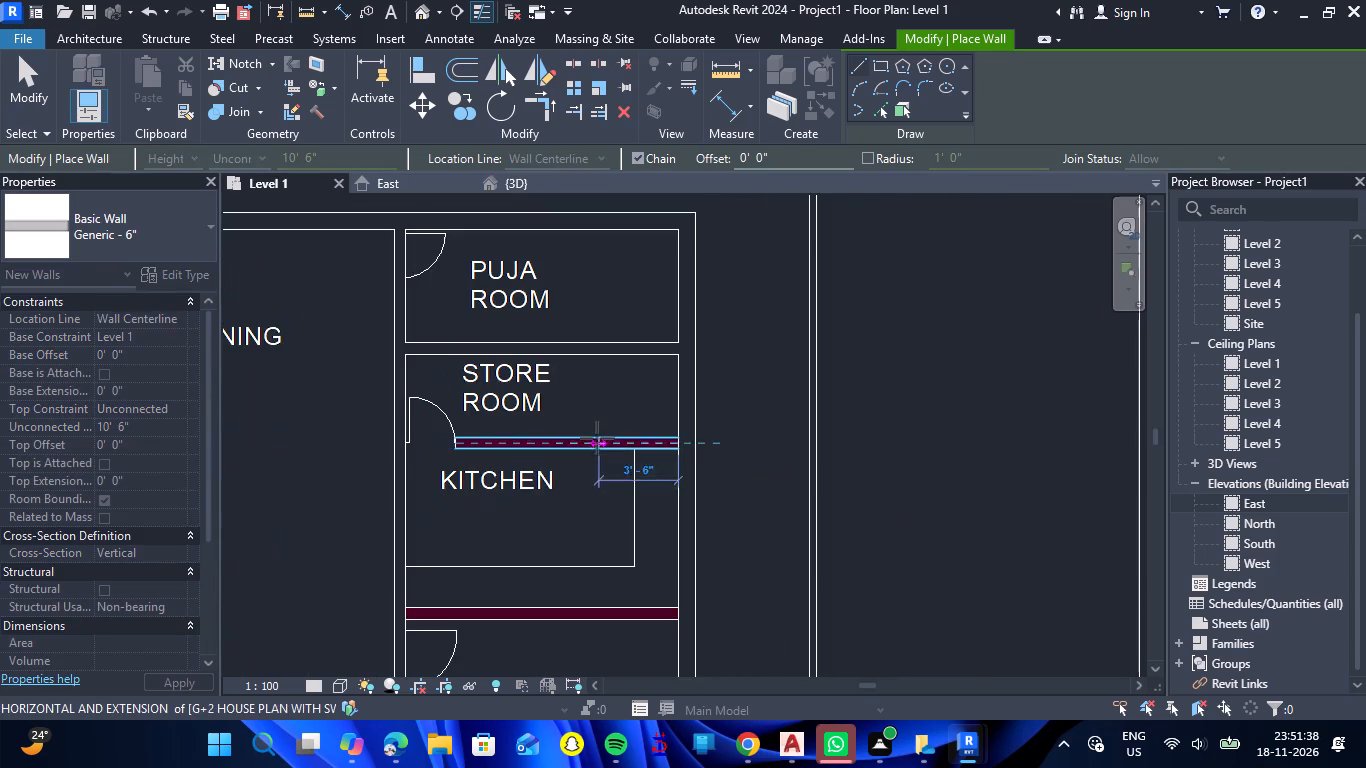
scroll(396, 440, "up", 12)
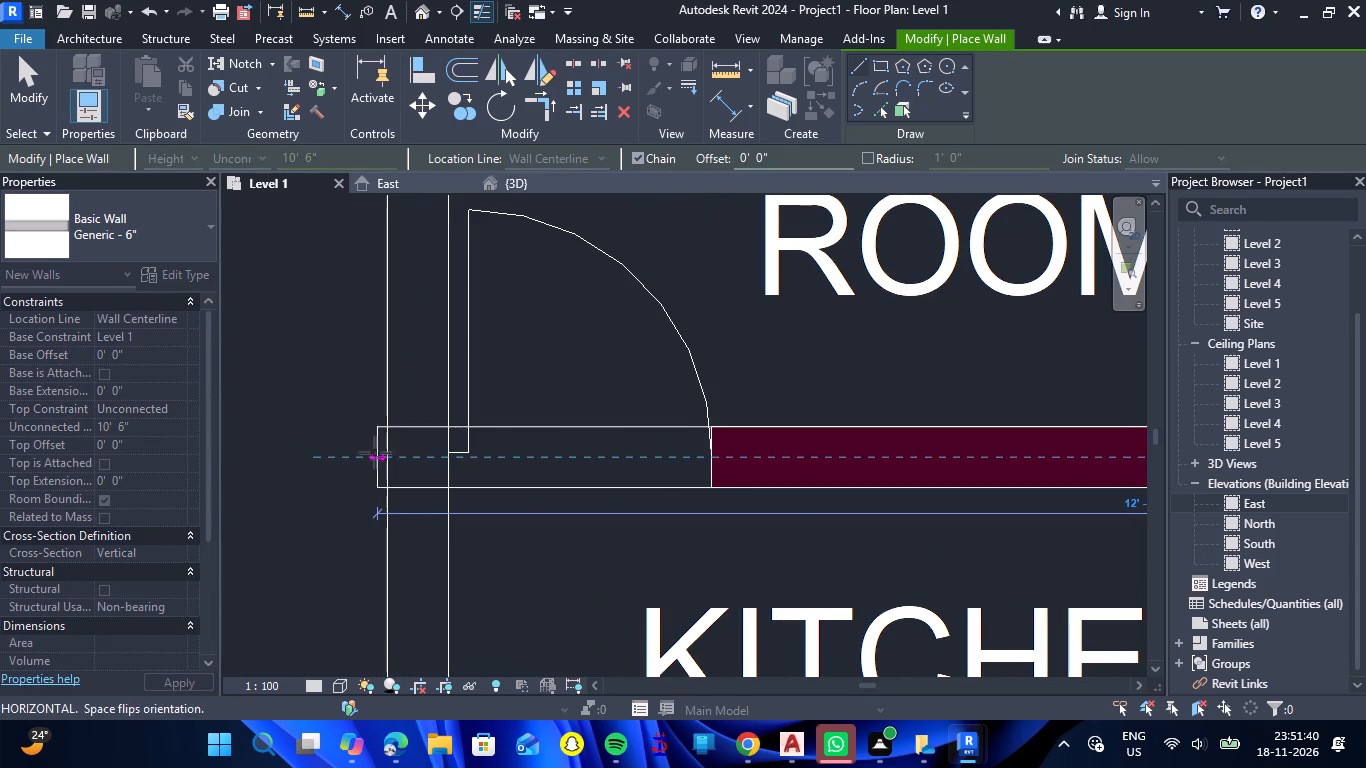
left_click(387, 453)
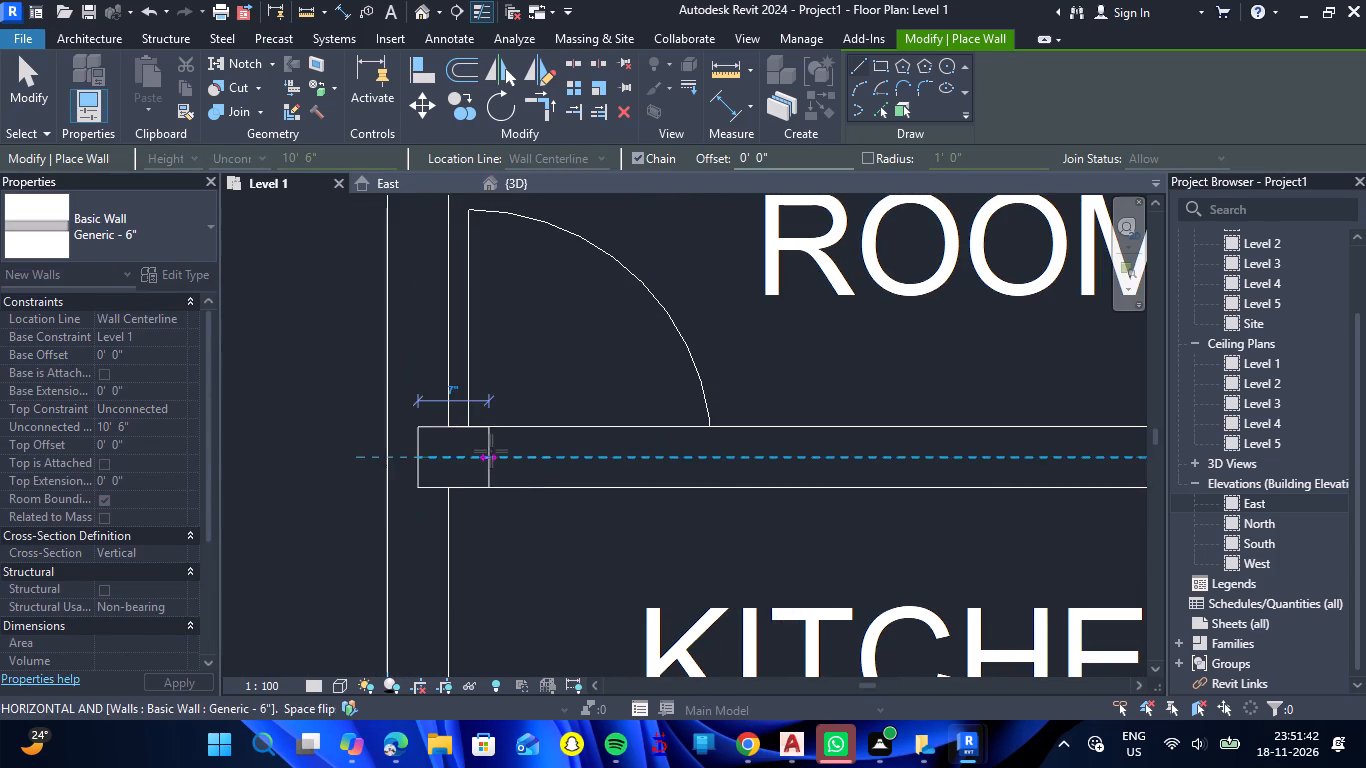
key("Escape")
Trace the 6" partition between the KITCHEN and lower BED ROOM, from the east exterior wall west to the LIVING/DINING wall.
scroll(491, 451, "down", 14)
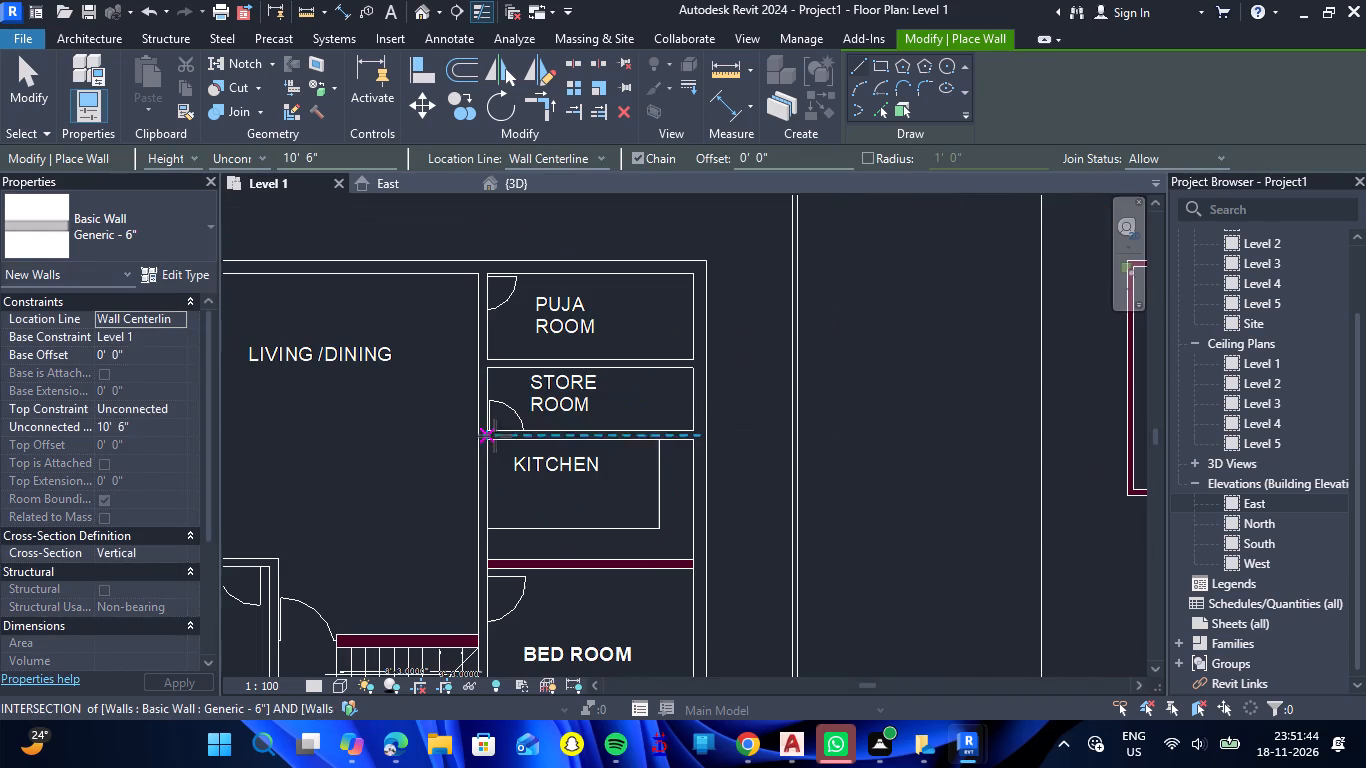
scroll(684, 575, "up", 10)
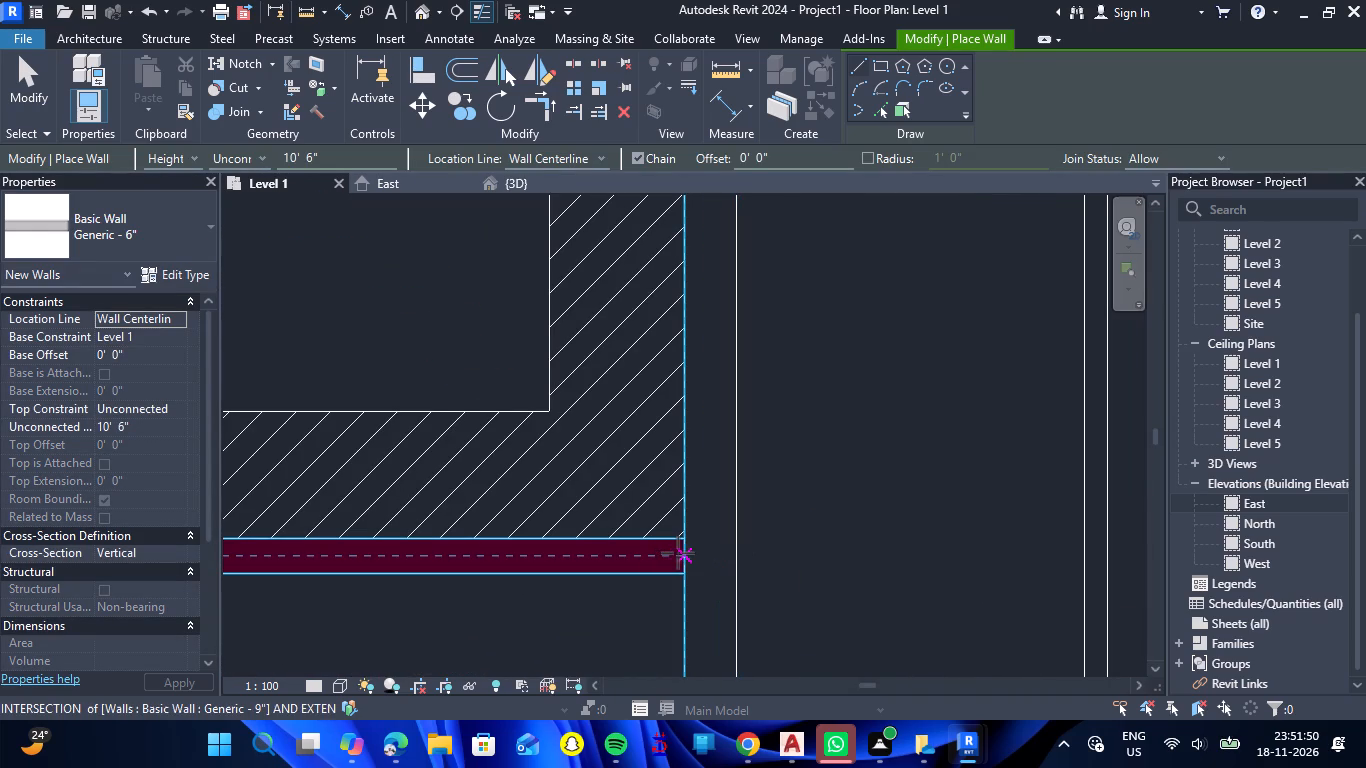
left_click(682, 553)
scroll(554, 551, "down", 4)
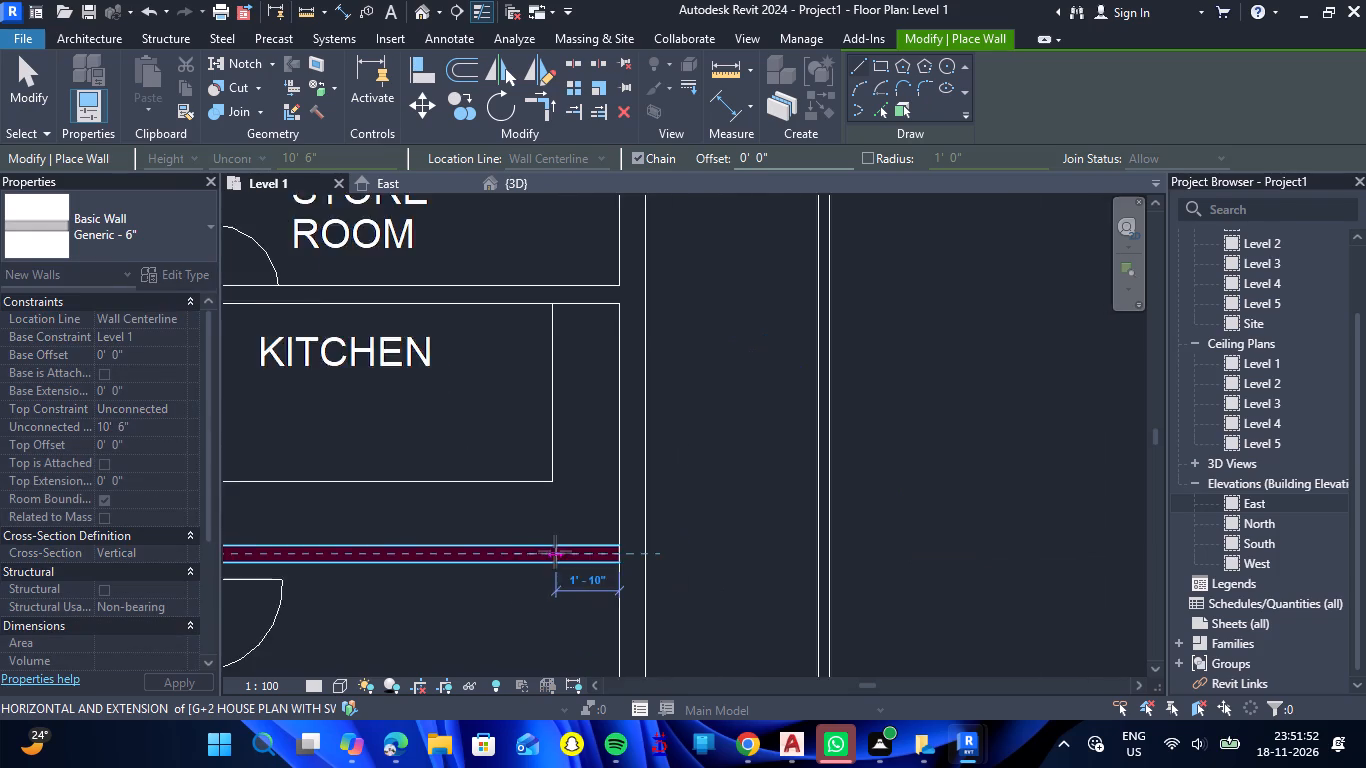
scroll(555, 552, "down", 6)
scroll(380, 545, "up", 15)
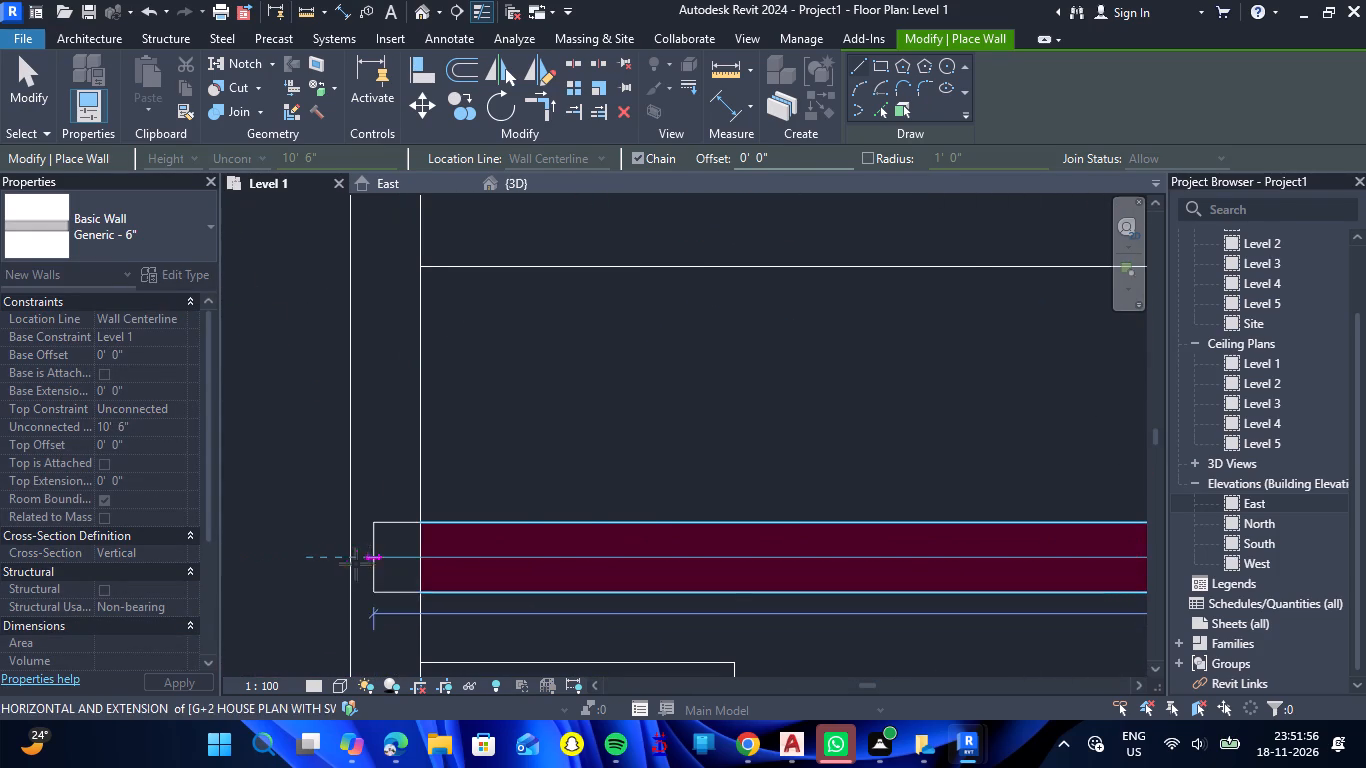
left_click(349, 556)
key("Escape")
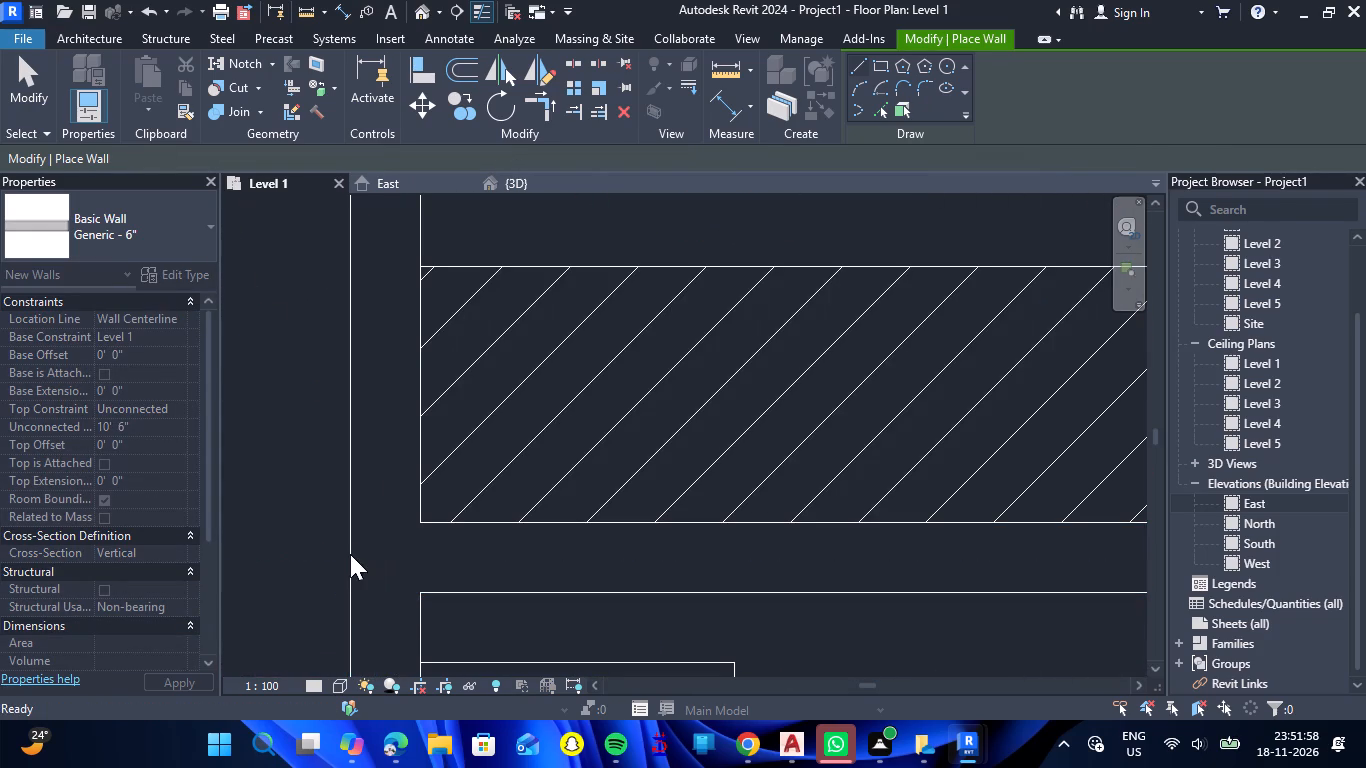
Trace the wall north of the staircase with Generic - 9", from the long 6" wall west across the door to the BED ROOM wall.
scroll(377, 525, "down", 17)
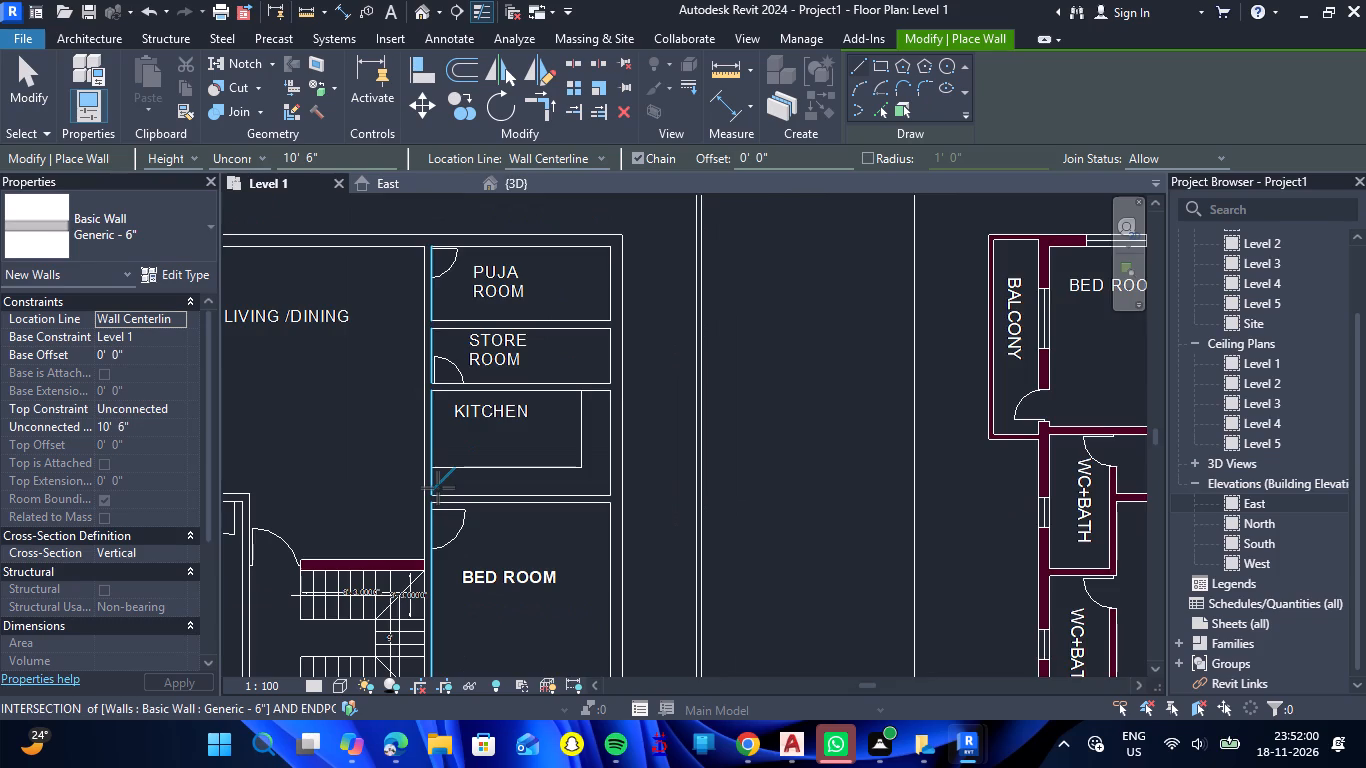
scroll(438, 488, "down", 4)
scroll(372, 539, "up", 11)
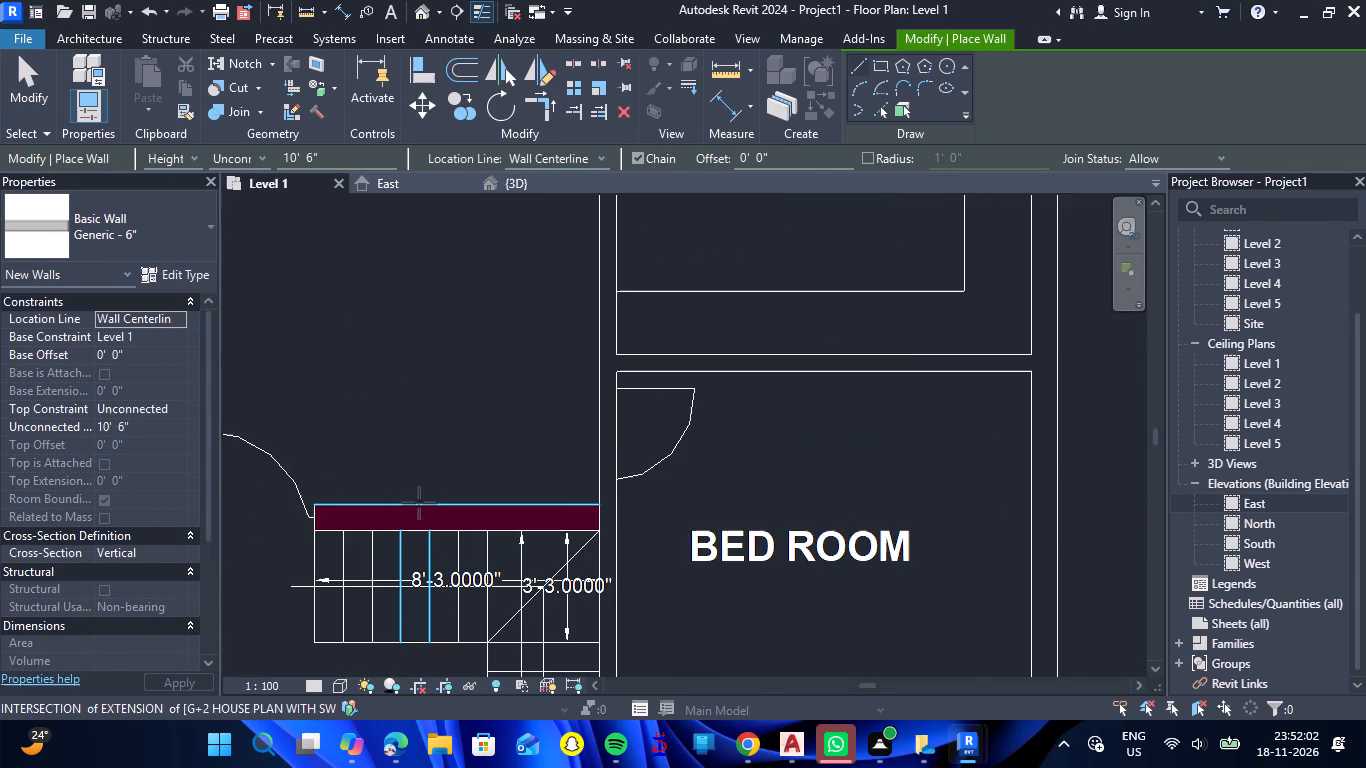
left_click(216, 230)
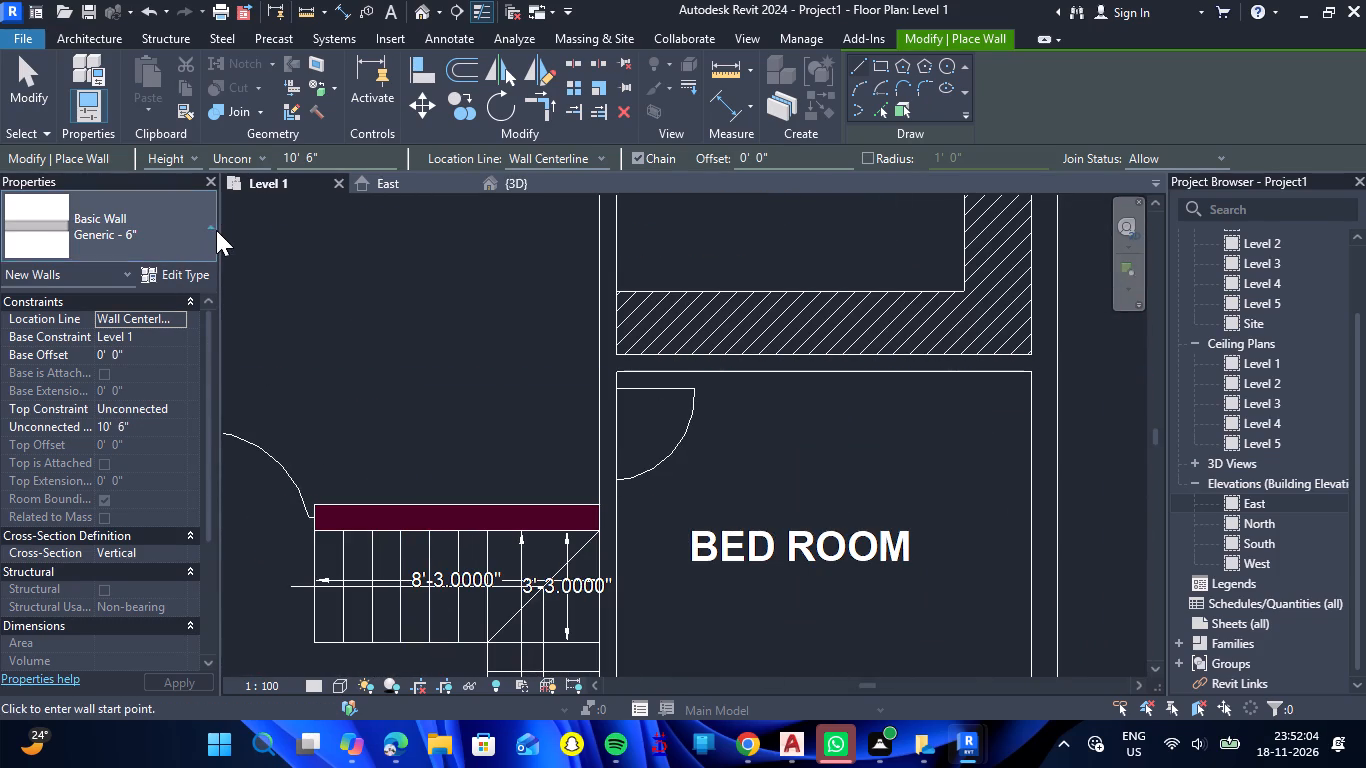
left_click(136, 351)
scroll(611, 533, "up", 4)
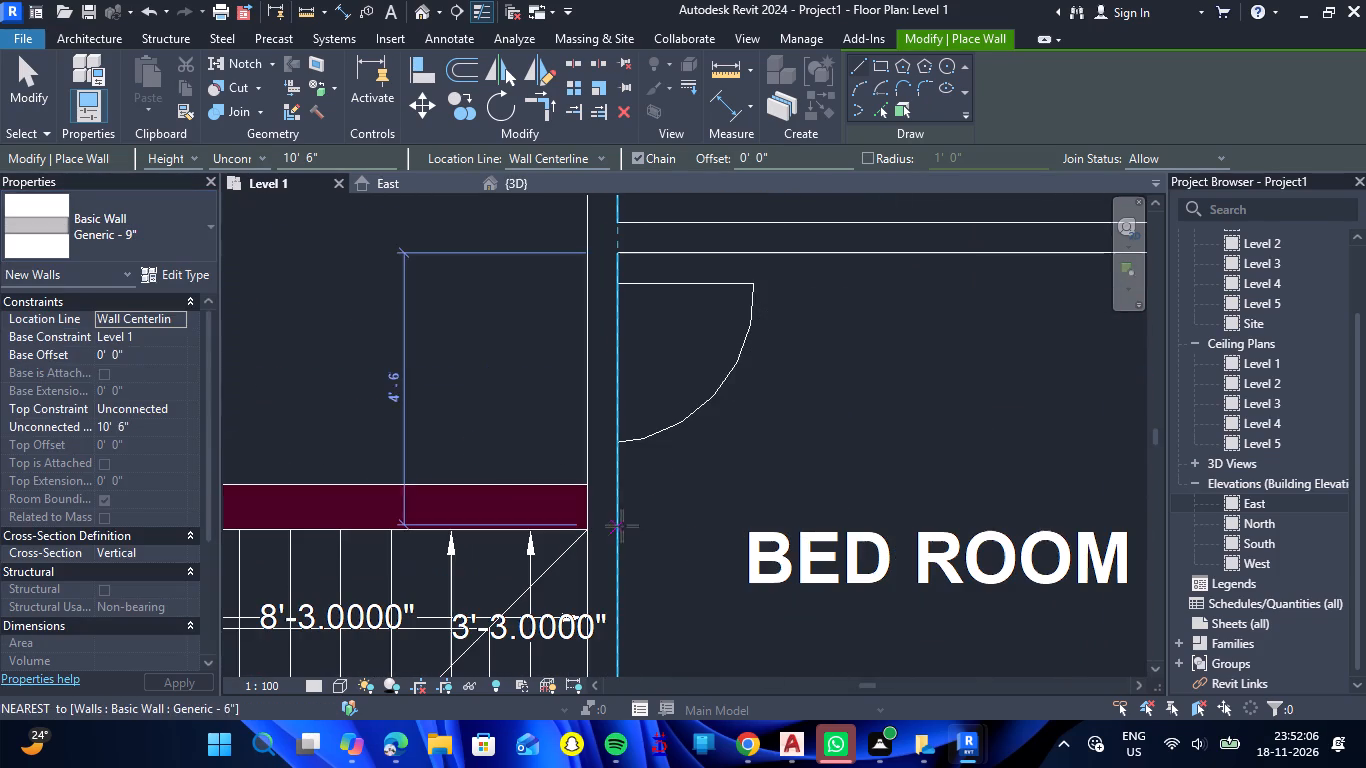
left_click(614, 507)
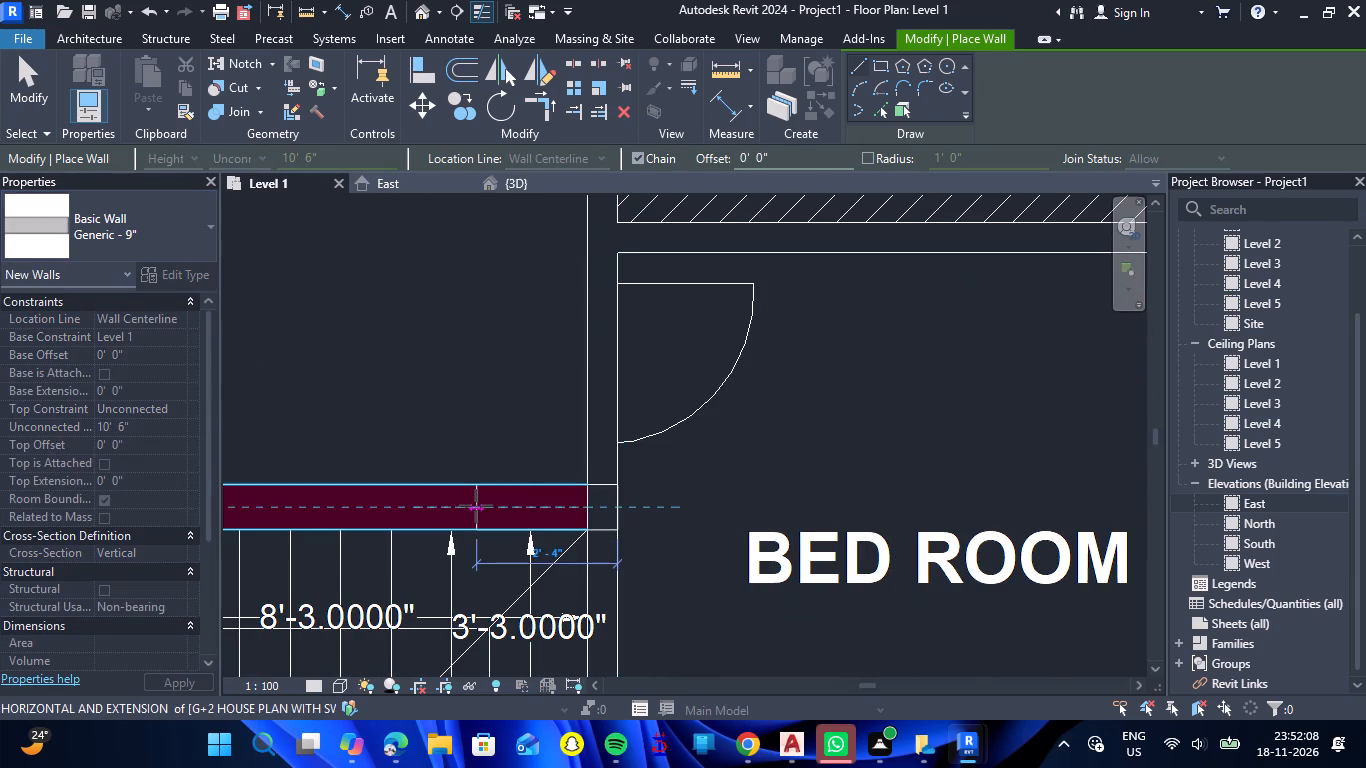
scroll(479, 505, "down", 10)
scroll(335, 495, "up", 14)
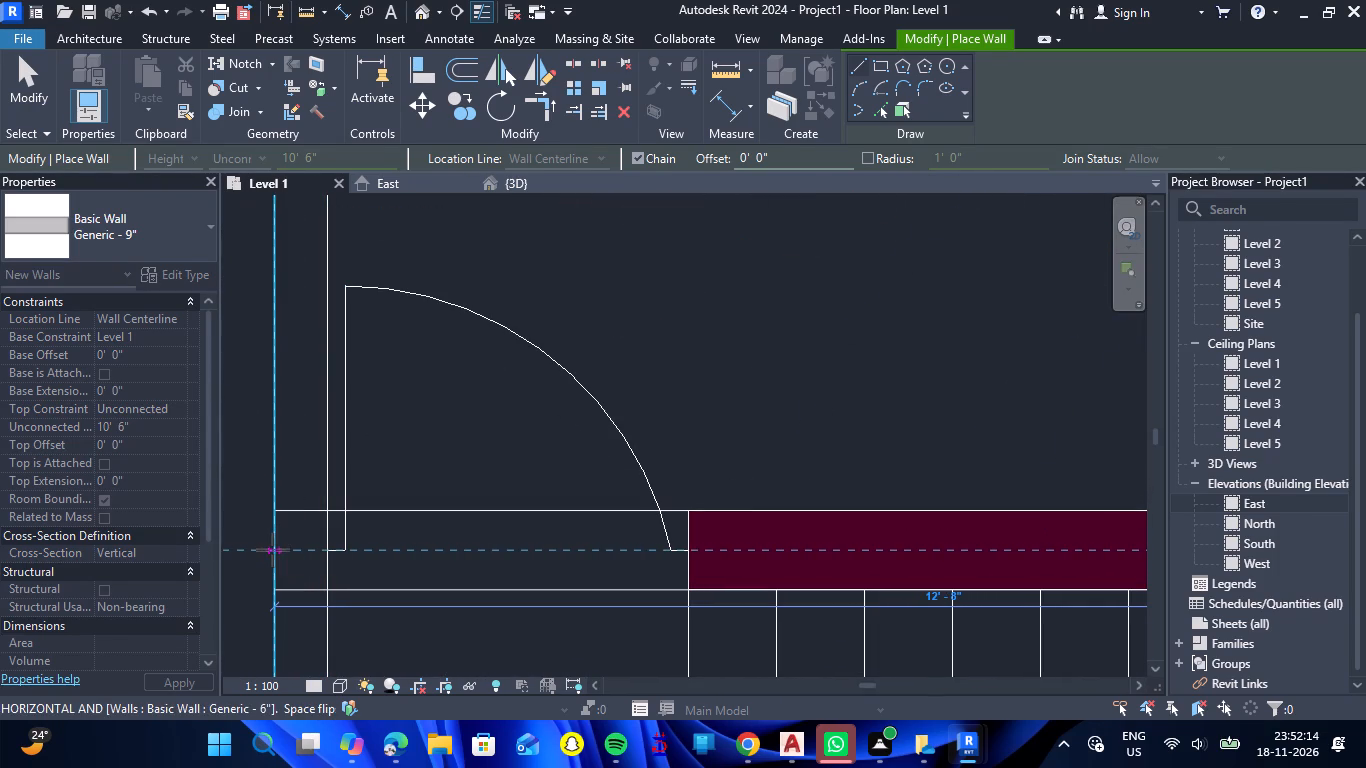
left_click(273, 550)
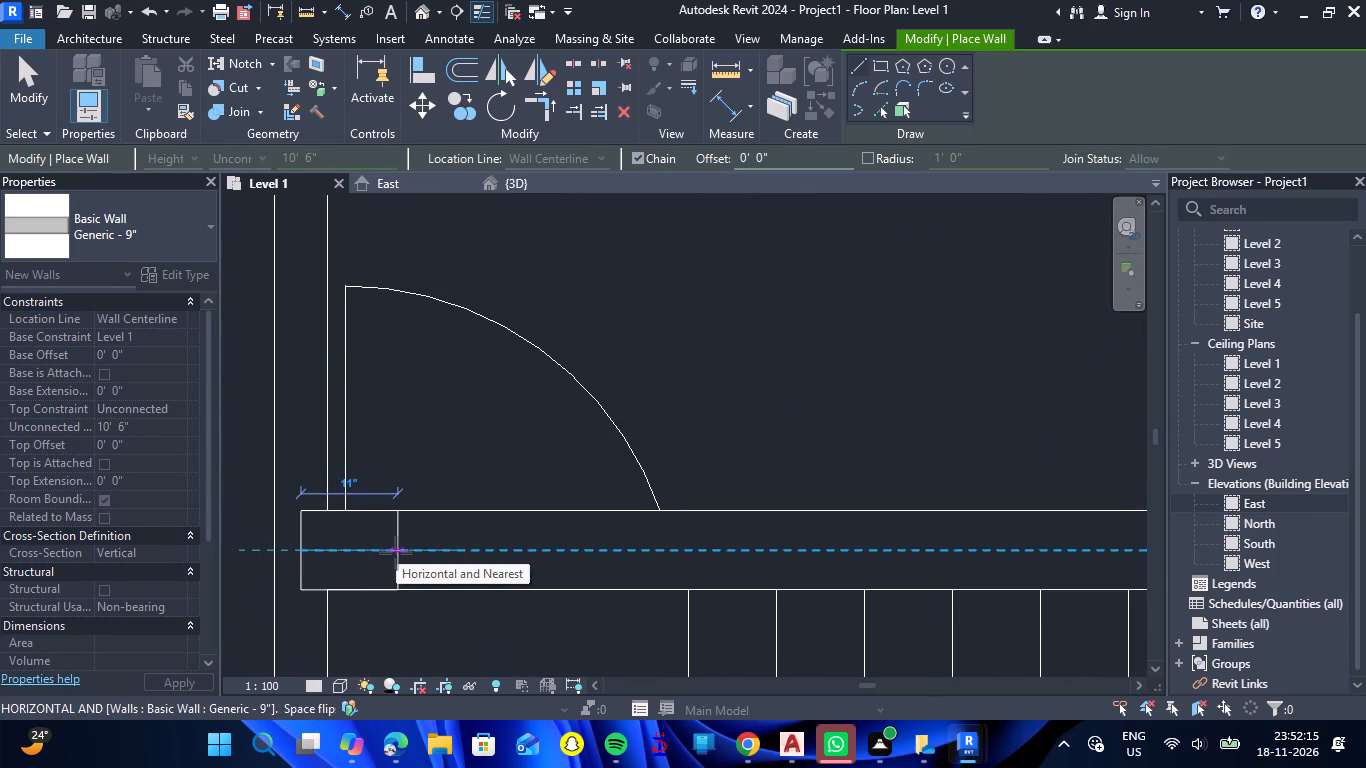
key("Escape")
scroll(397, 553, "down", 11)
key("Escape")
scroll(445, 540, "down", 5)
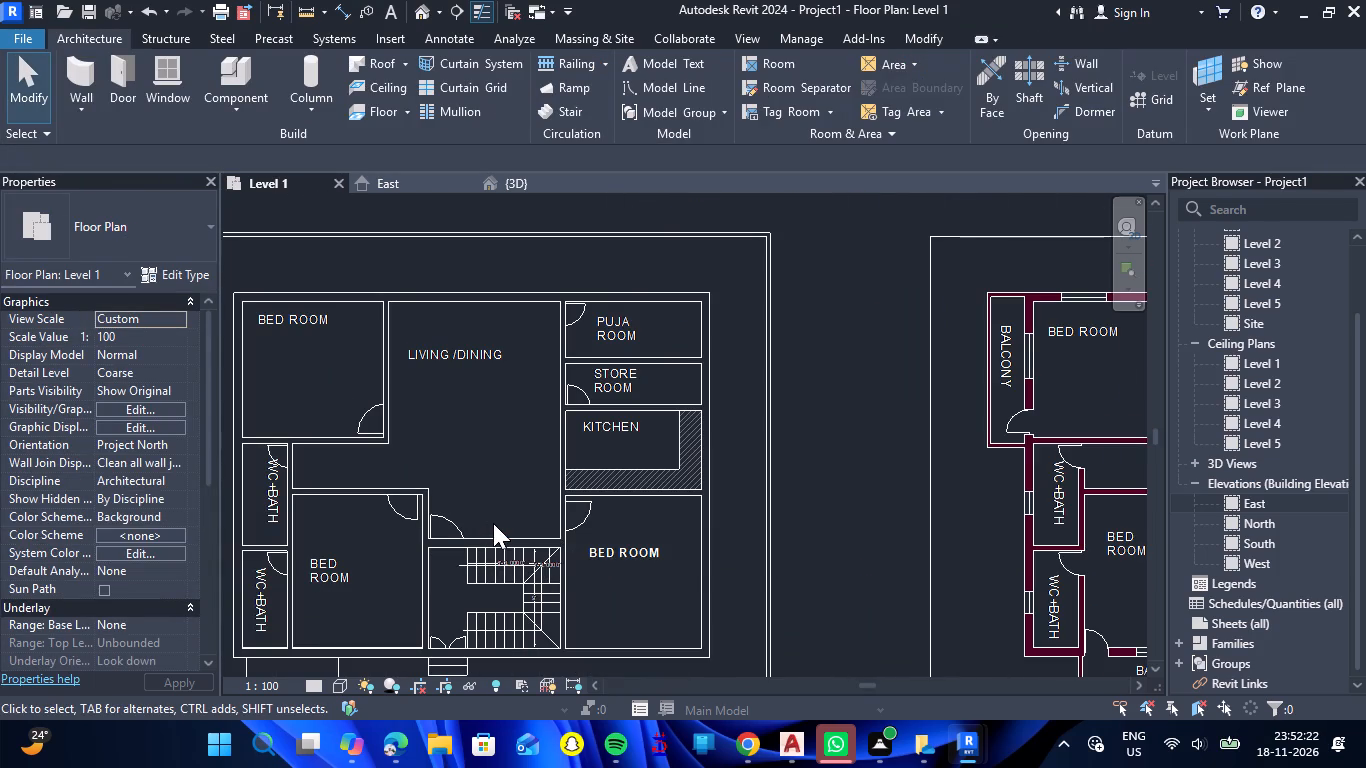
Set the Level 1 plan's visual style to Wireframe.
scroll(496, 523, "down", 1)
scroll(558, 475, "up", 2)
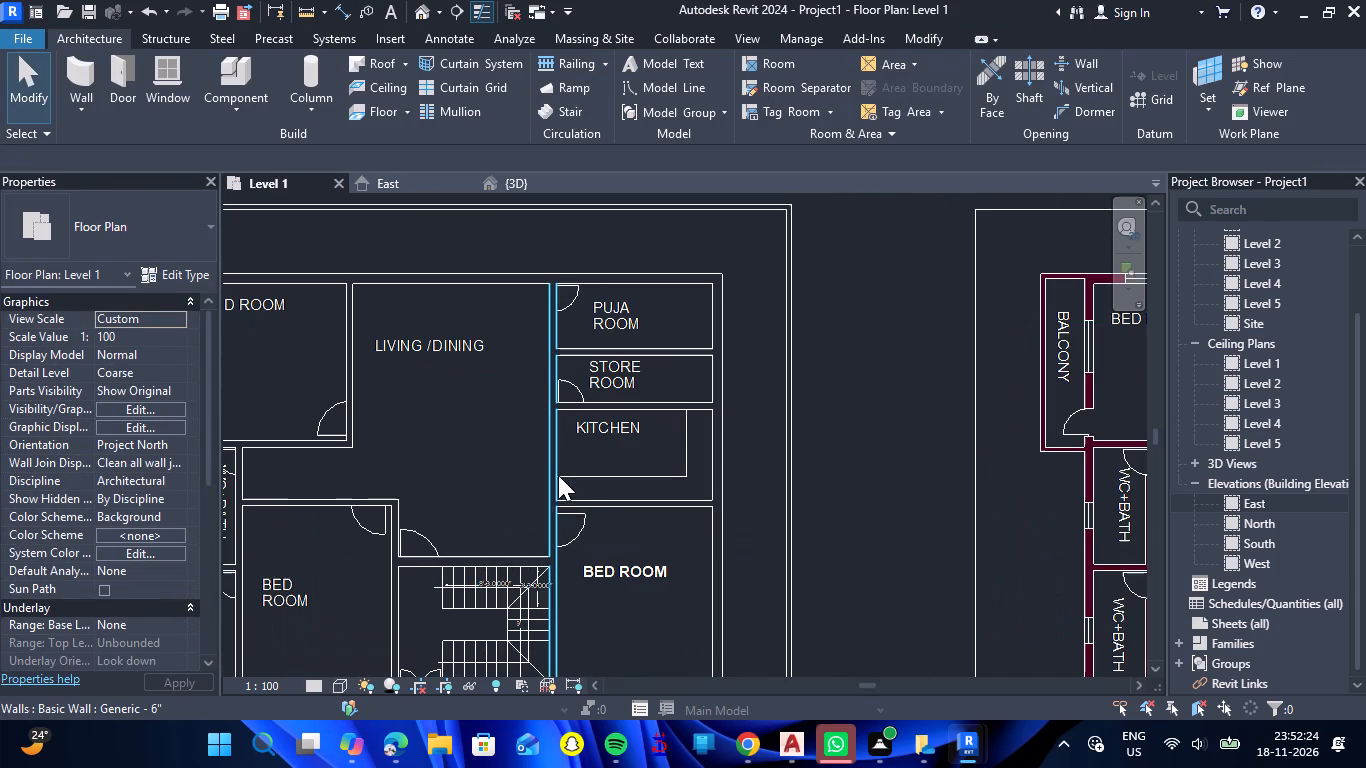
scroll(558, 475, "down", 3)
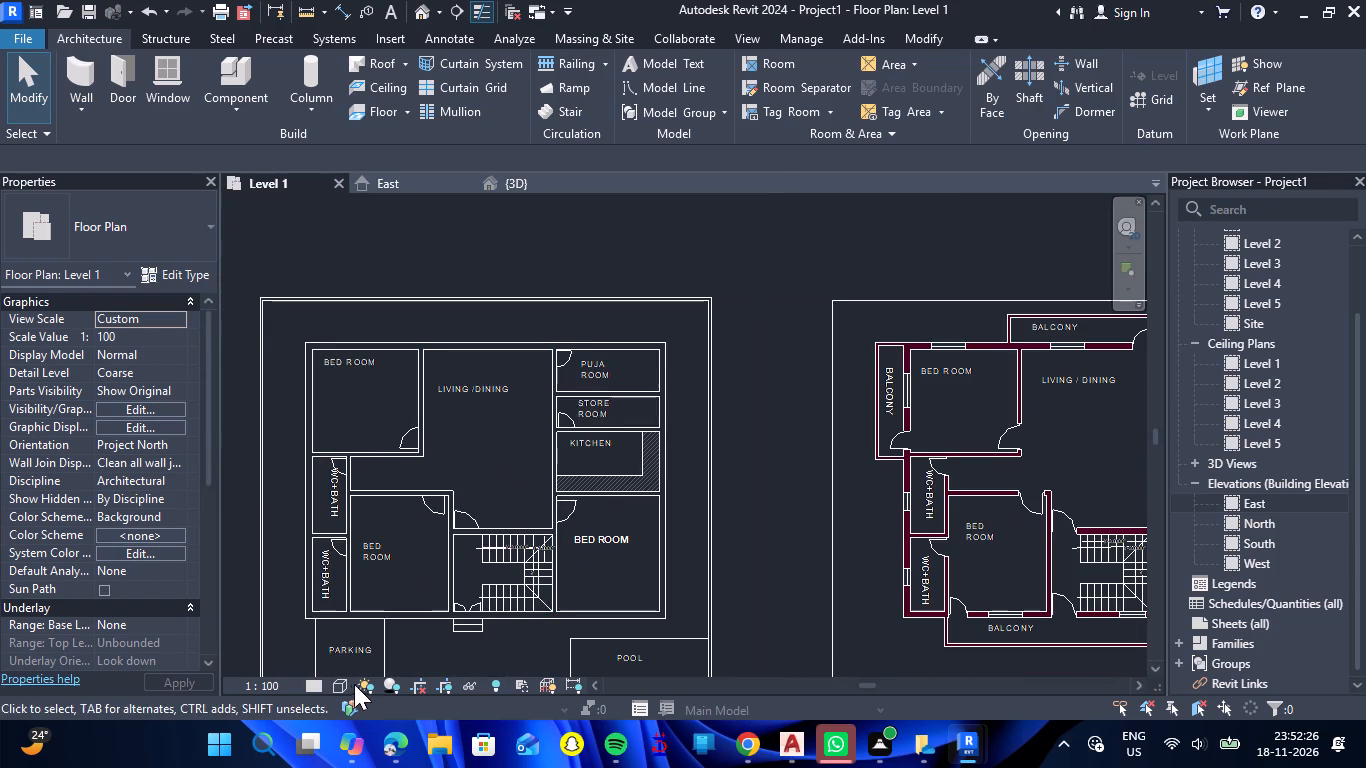
left_click(349, 685)
left_click(393, 572)
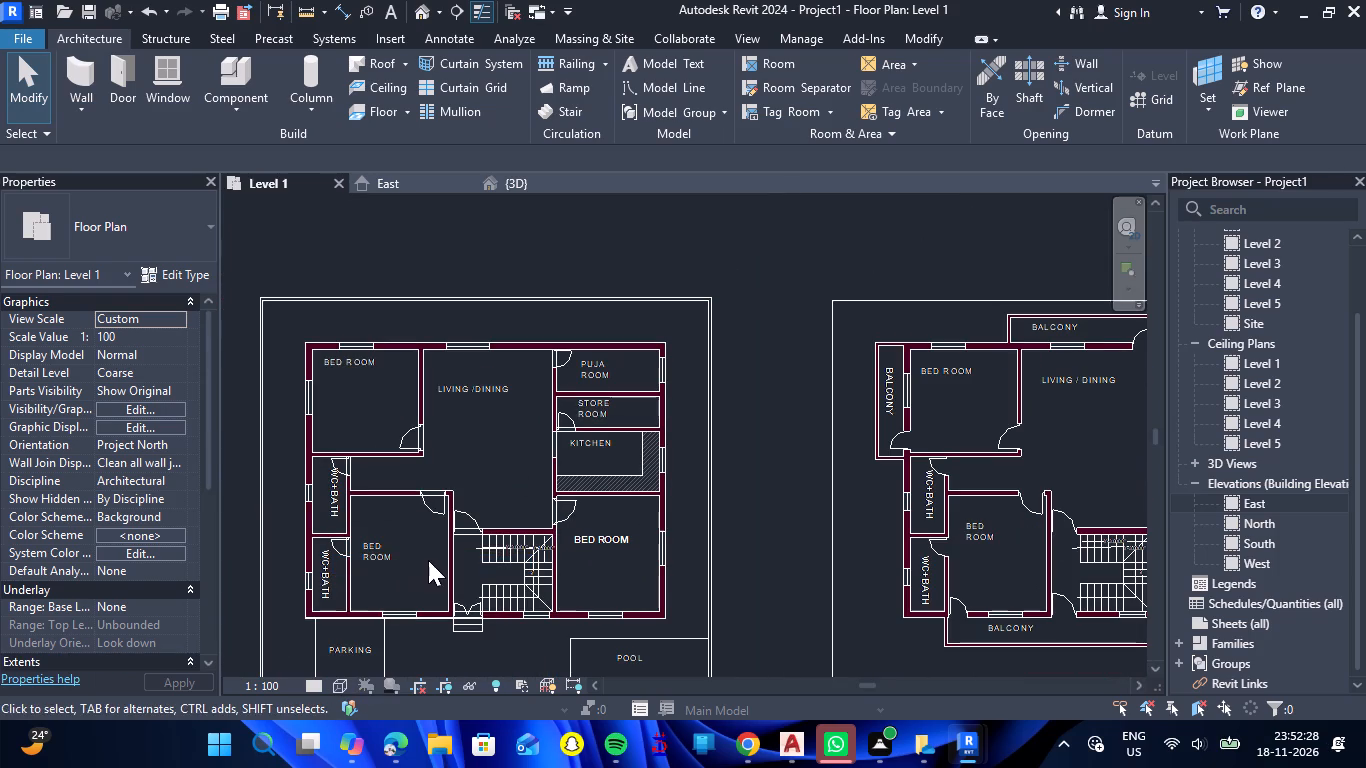
Cut a rectangular wall opening about 3' wide in the 6" wall between LIVING/DINING and KITCHEN, following the gap in the CAD plan.
scroll(568, 433, "up", 7)
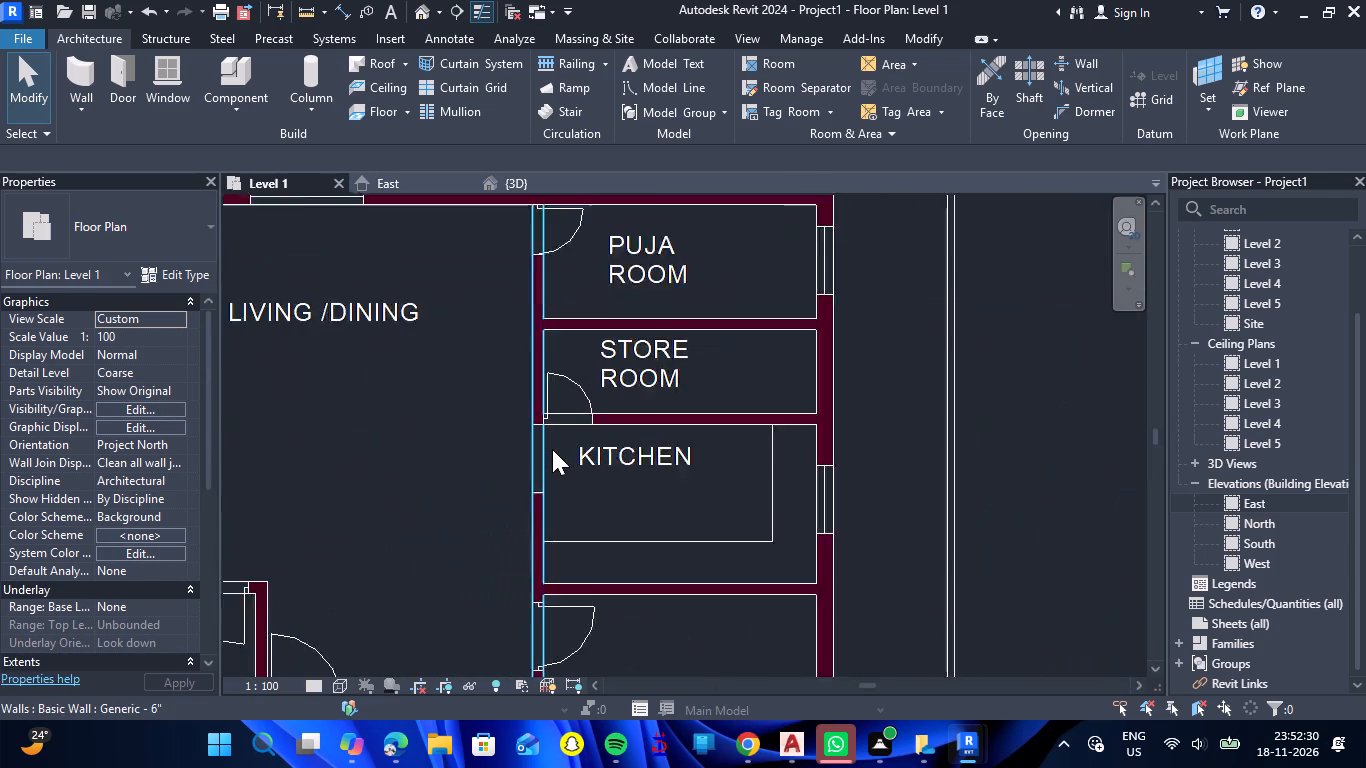
scroll(552, 449, "up", 3)
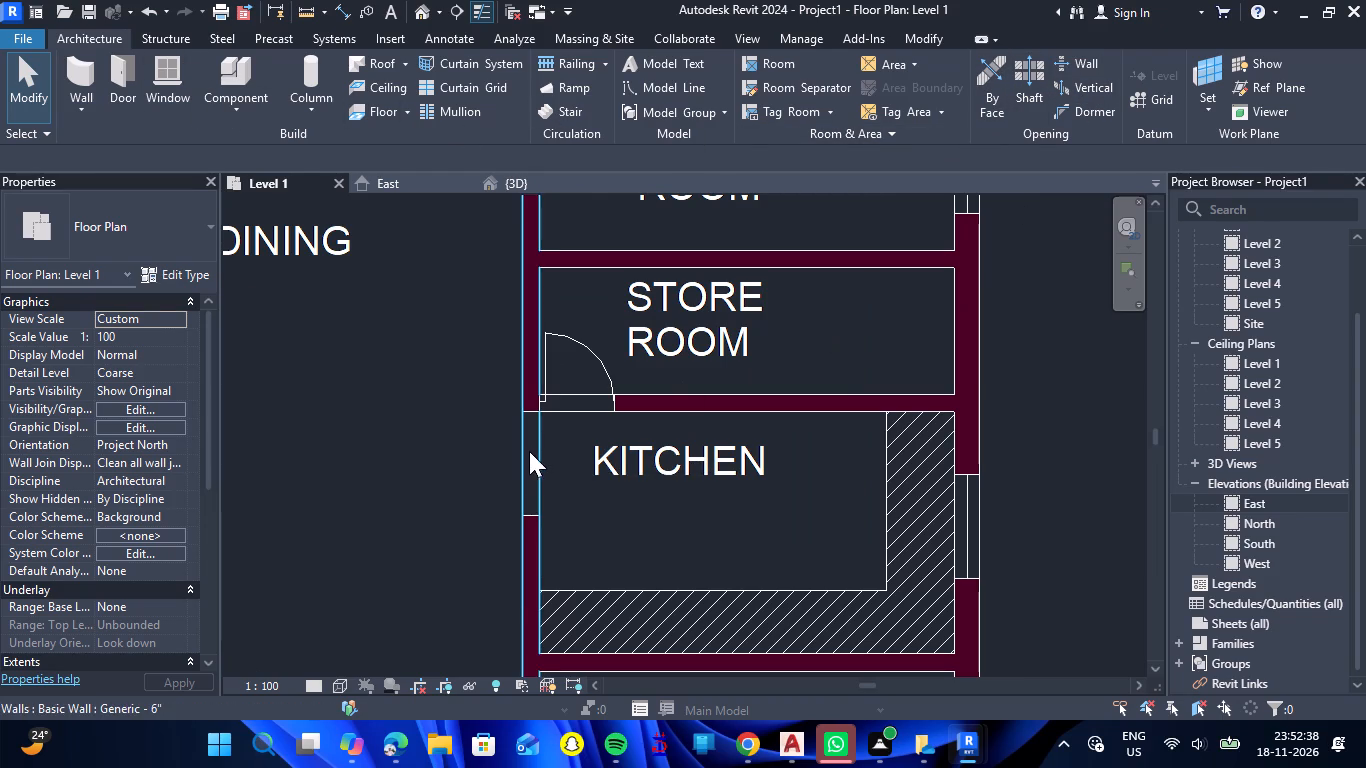
left_click(529, 451)
left_click(1012, 106)
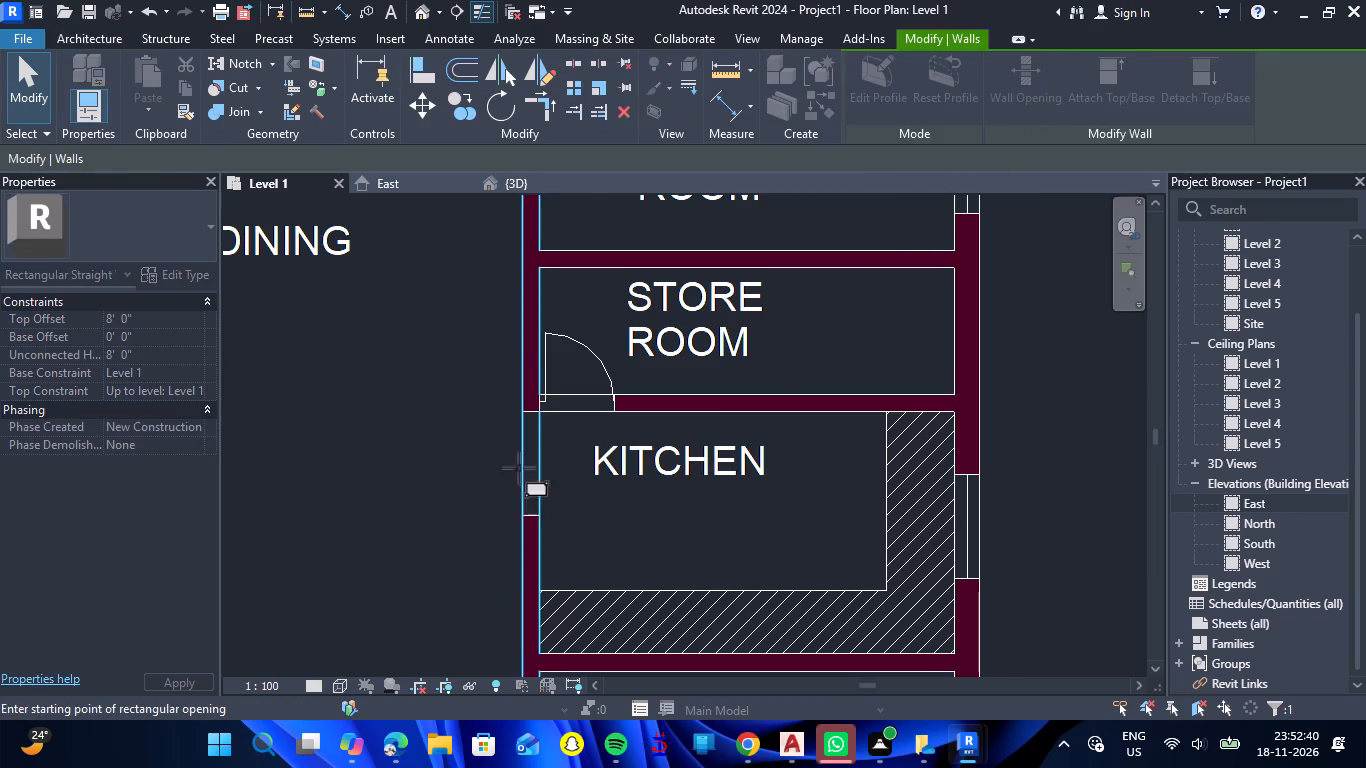
scroll(527, 515, "up", 11)
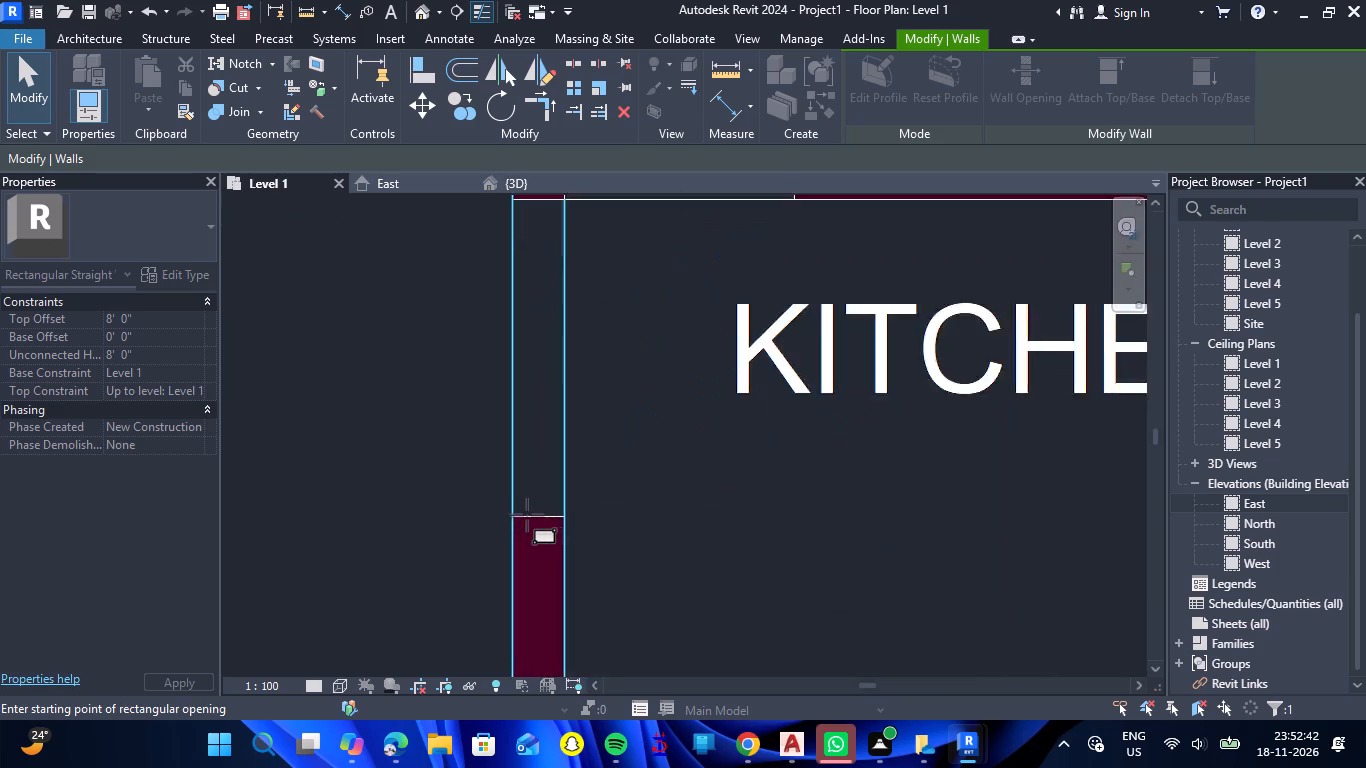
scroll(527, 515, "up", 3)
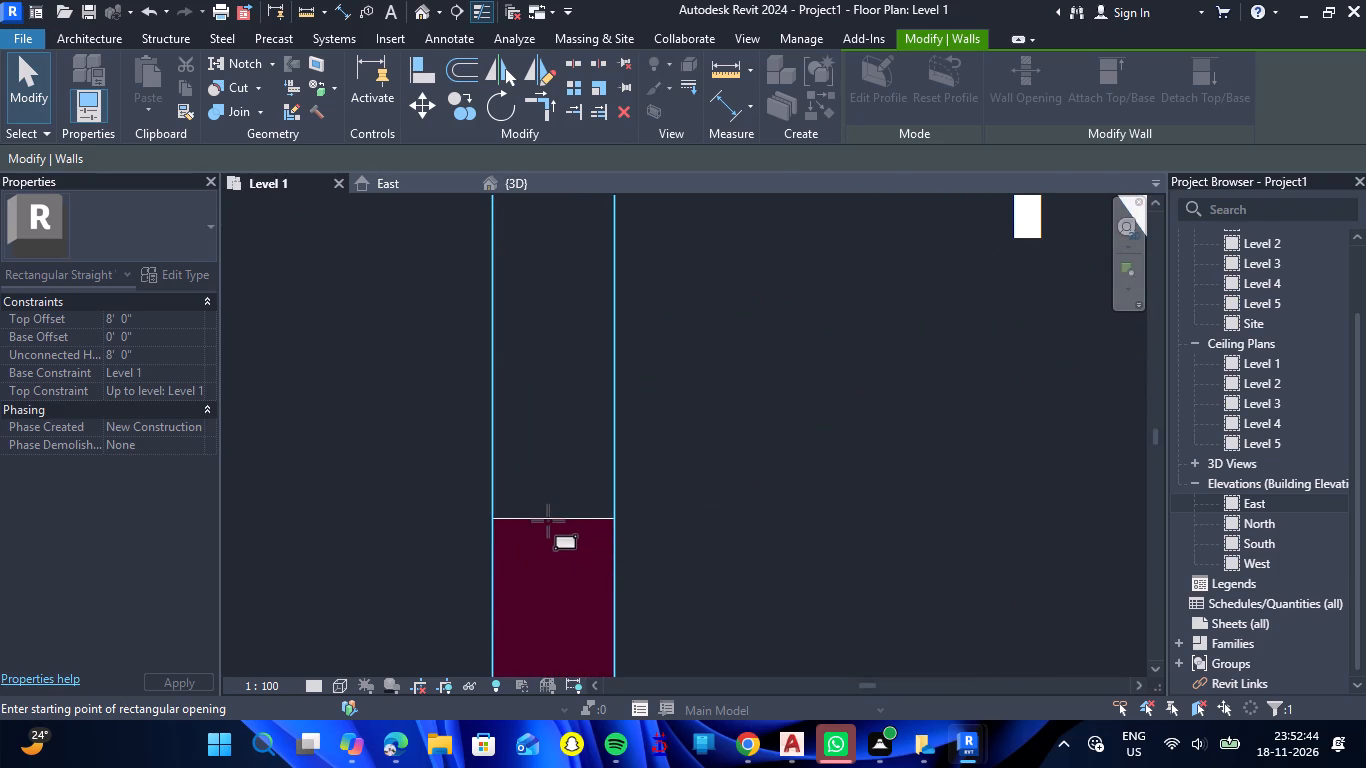
left_click(548, 519)
scroll(550, 436, "down", 7)
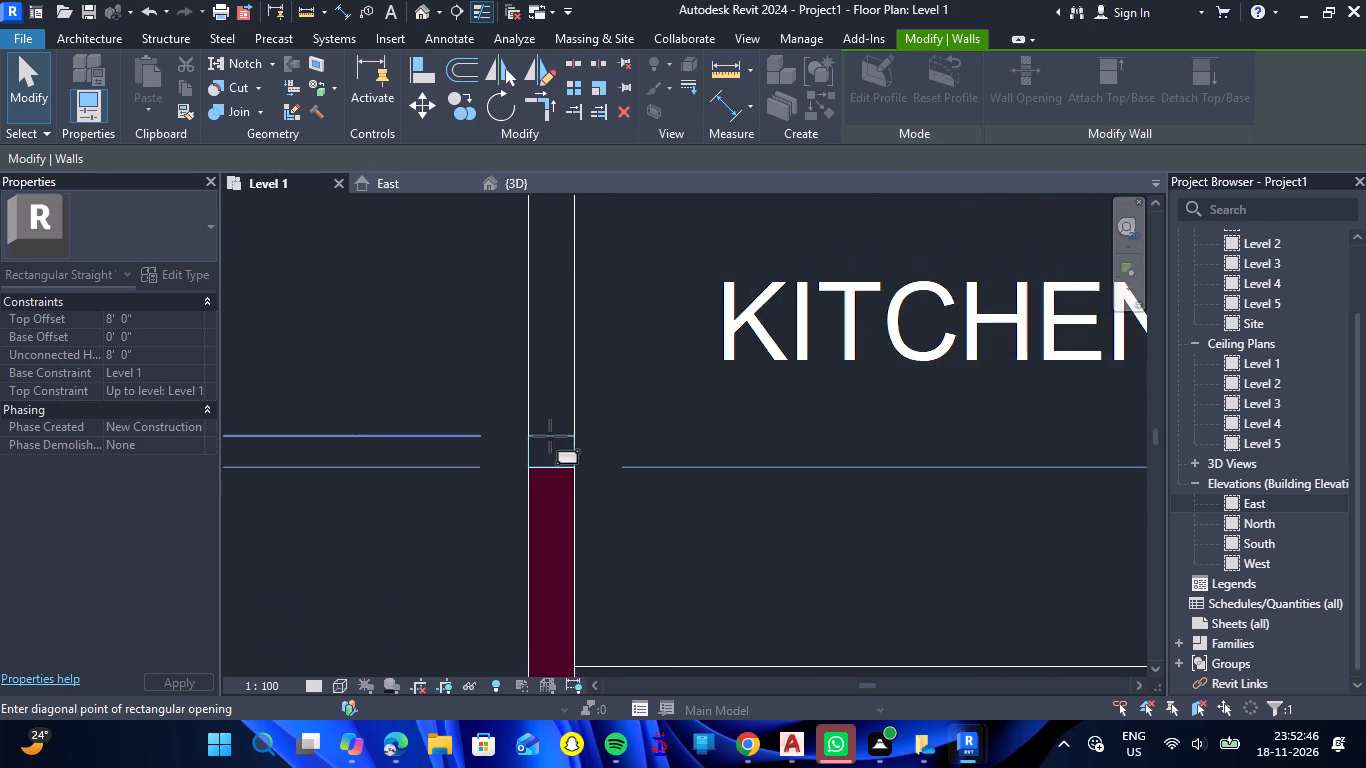
scroll(550, 436, "down", 6)
scroll(553, 327, "up", 9)
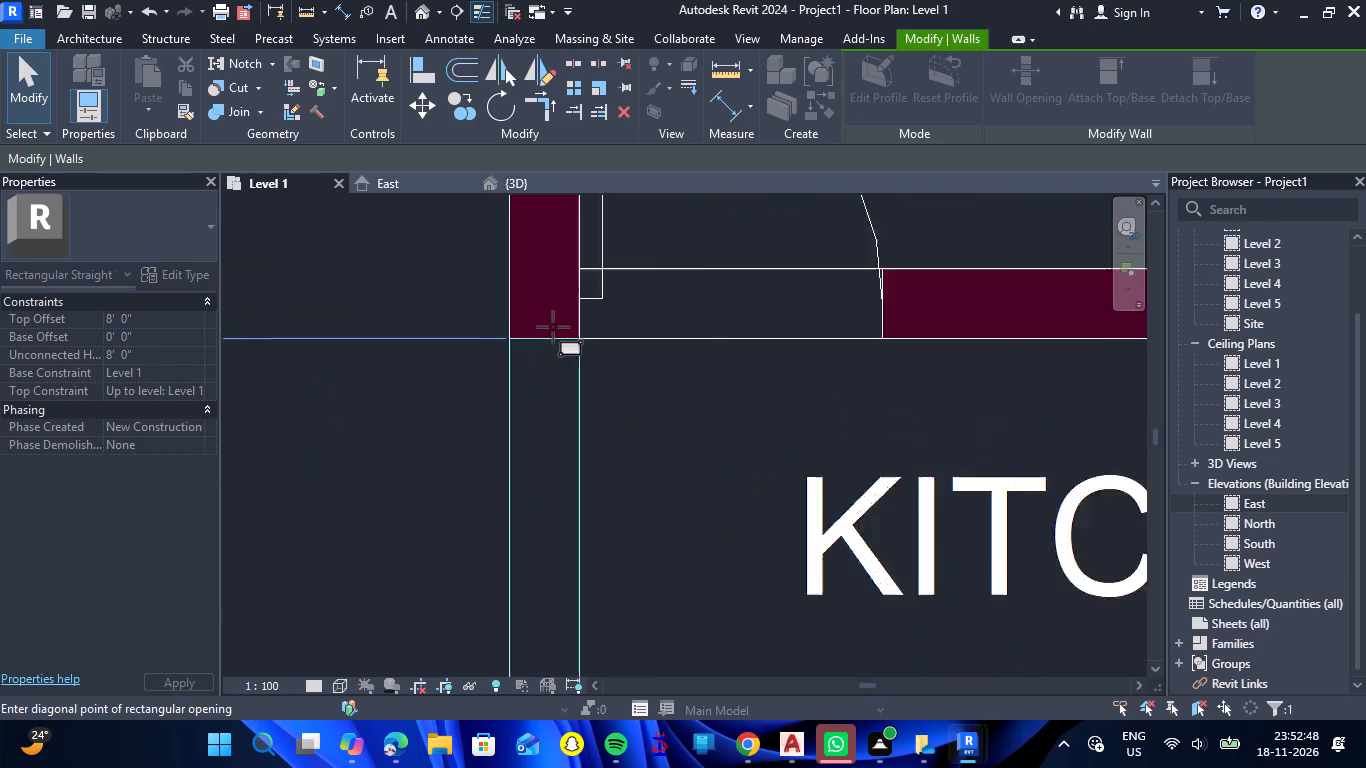
scroll(553, 327, "up", 8)
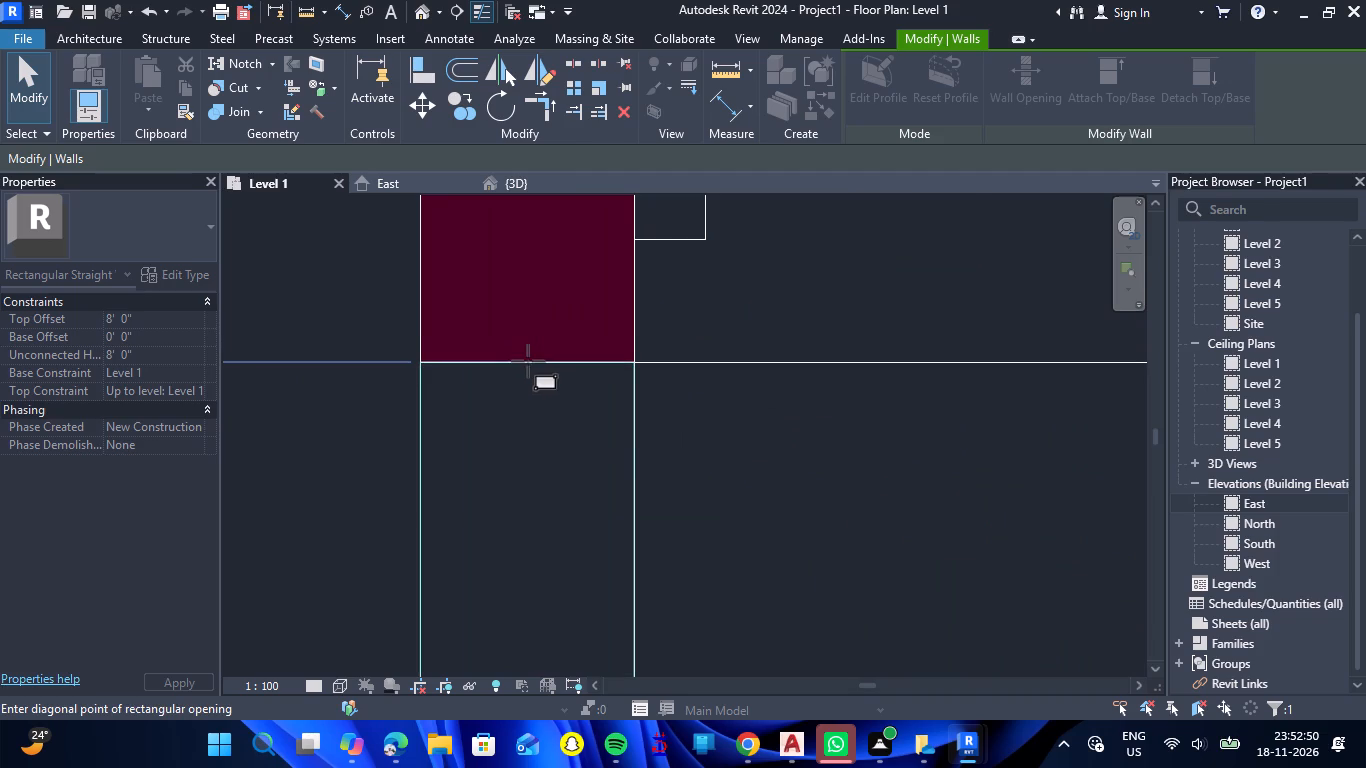
left_click(528, 360)
scroll(536, 360, "down", 7)
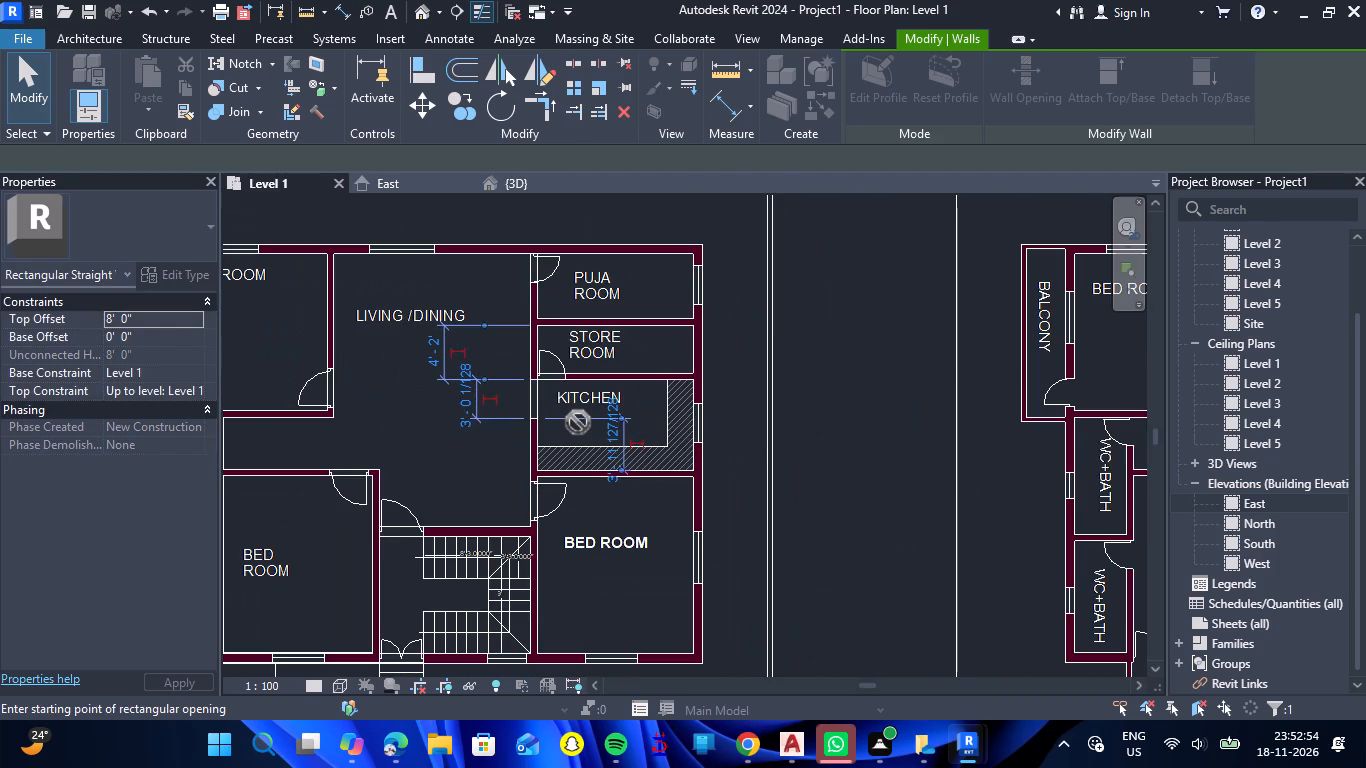
key("Escape")
scroll(578, 422, "down", 4)
key("Escape")
Switch to the 3D view, set its visual style to Realistic, and inspect the walls and the kitchen opening.
scroll(578, 422, "down", 2)
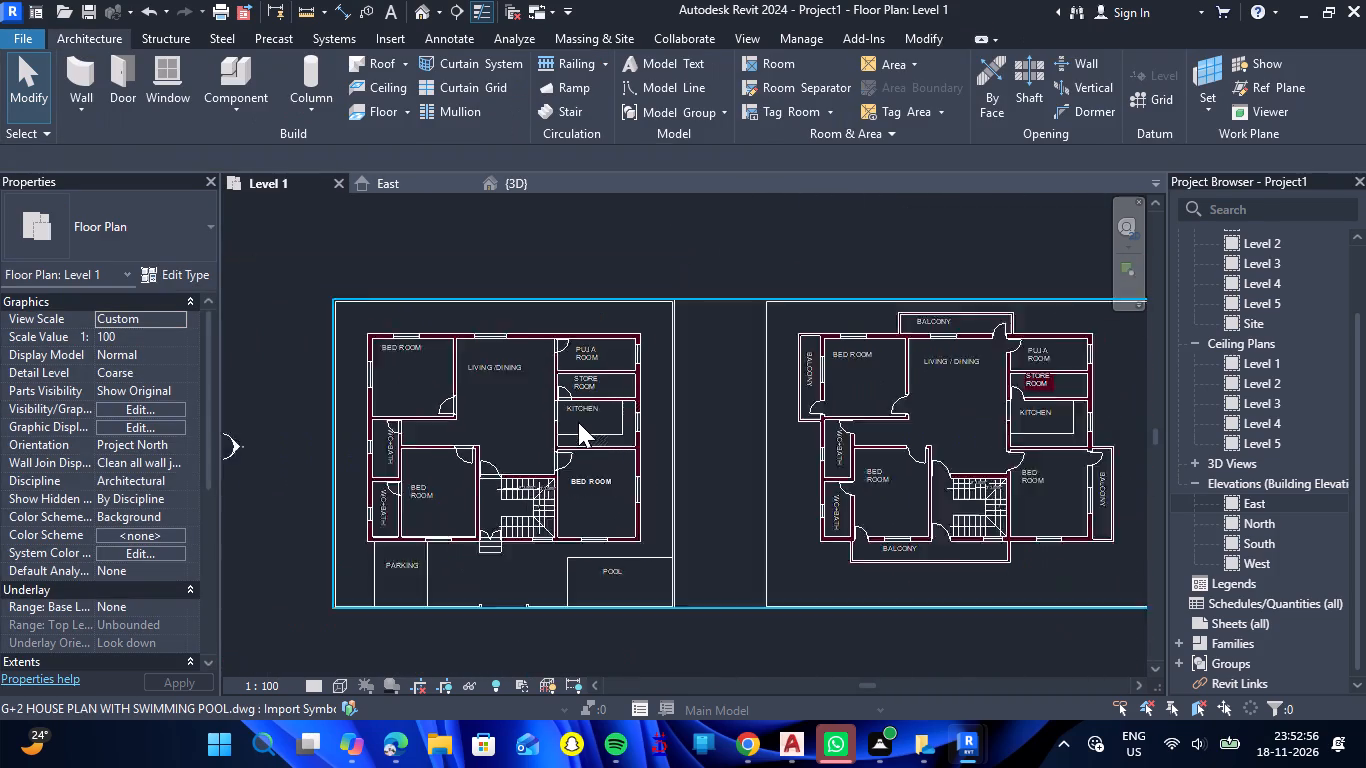
scroll(578, 422, "down", 2)
scroll(531, 468, "up", 5)
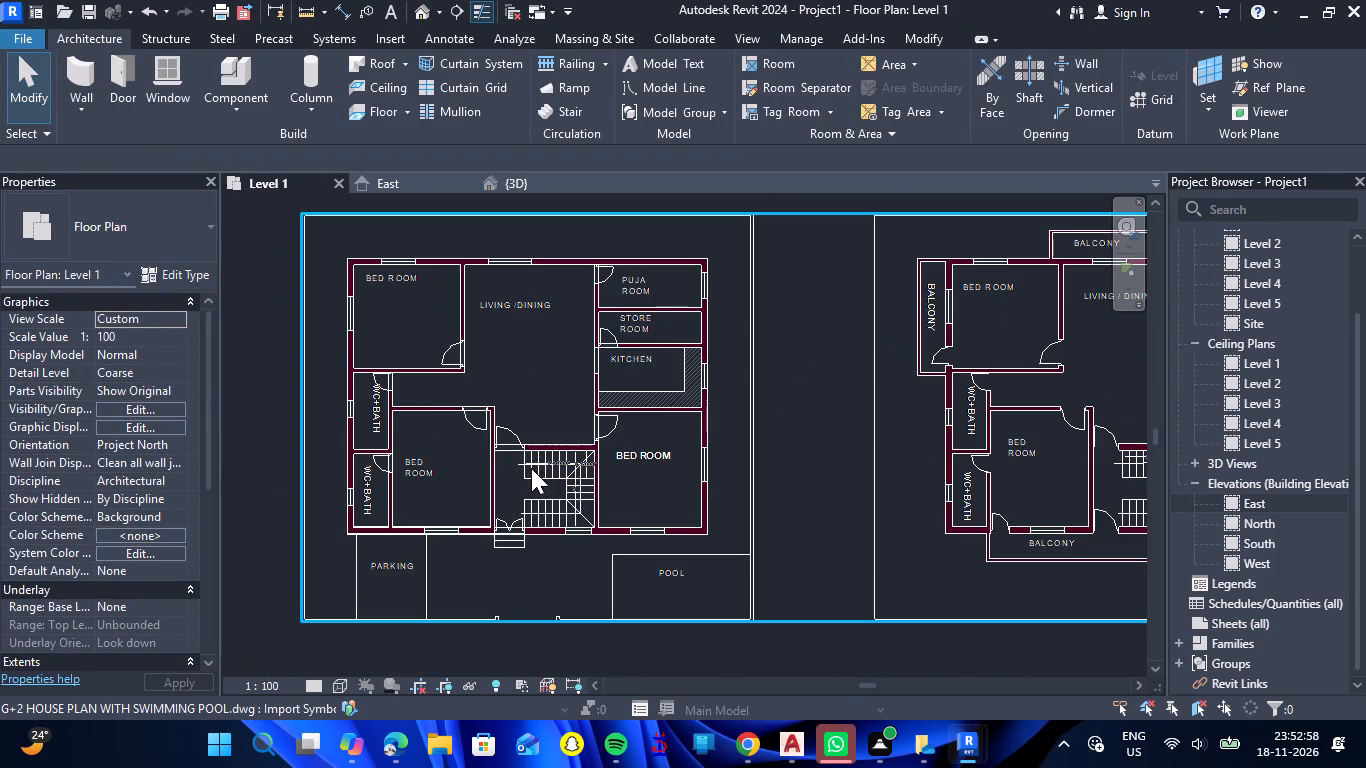
scroll(531, 469, "up", 2)
scroll(519, 466, "down", 4)
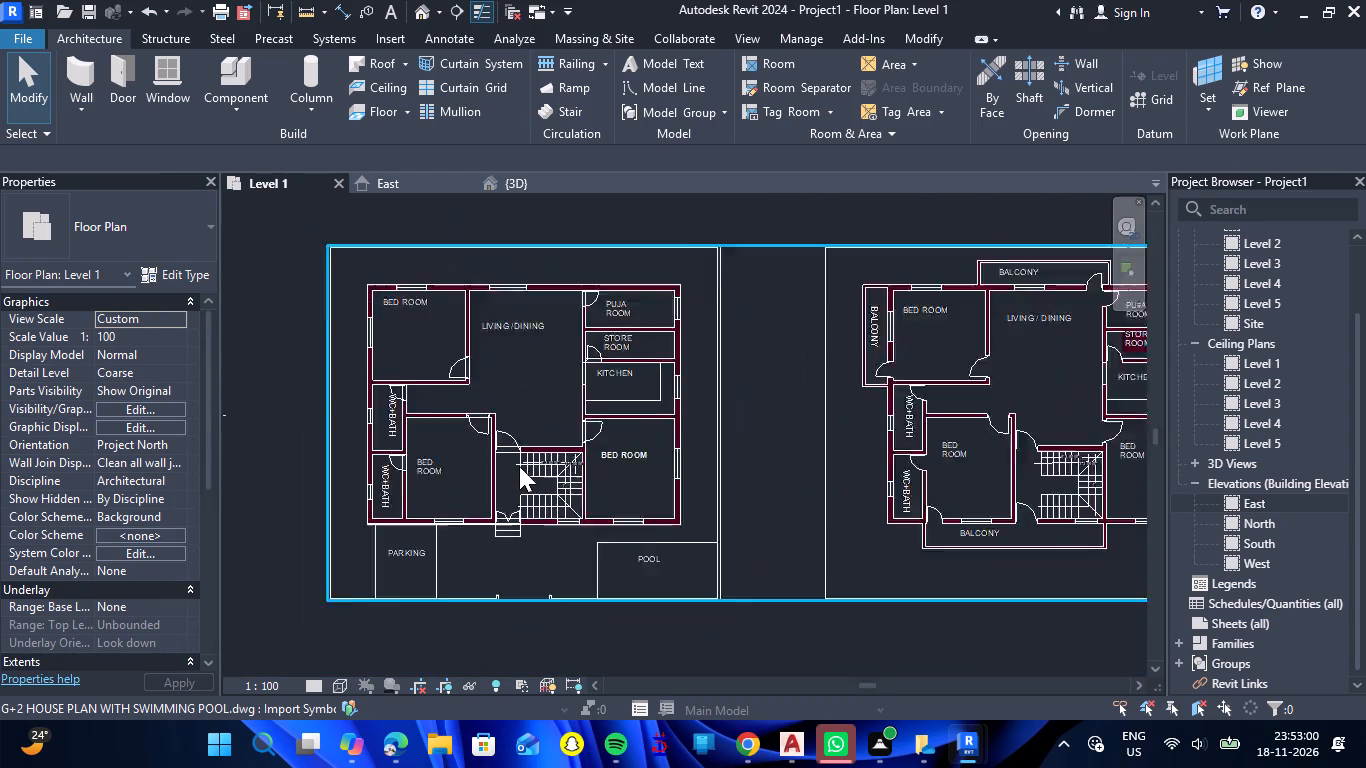
scroll(519, 466, "down", 1)
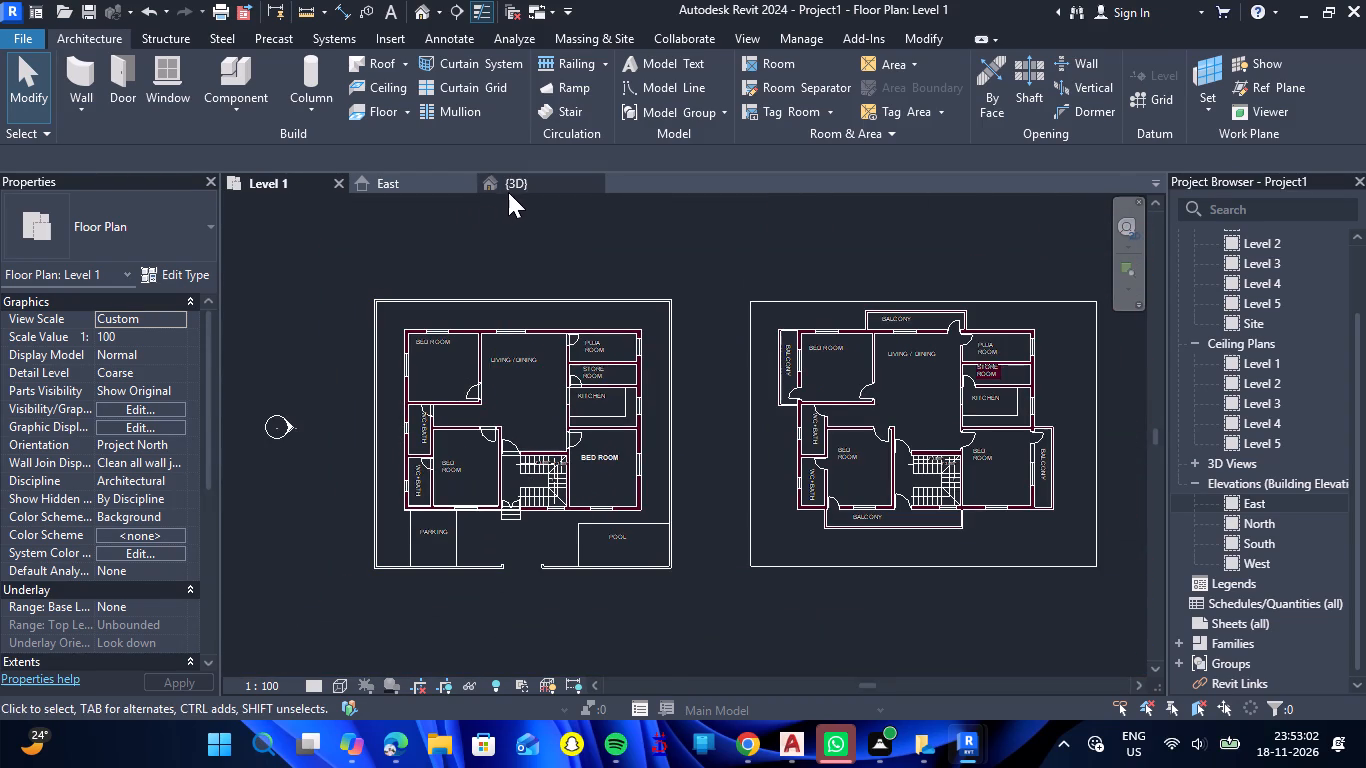
left_click(508, 191)
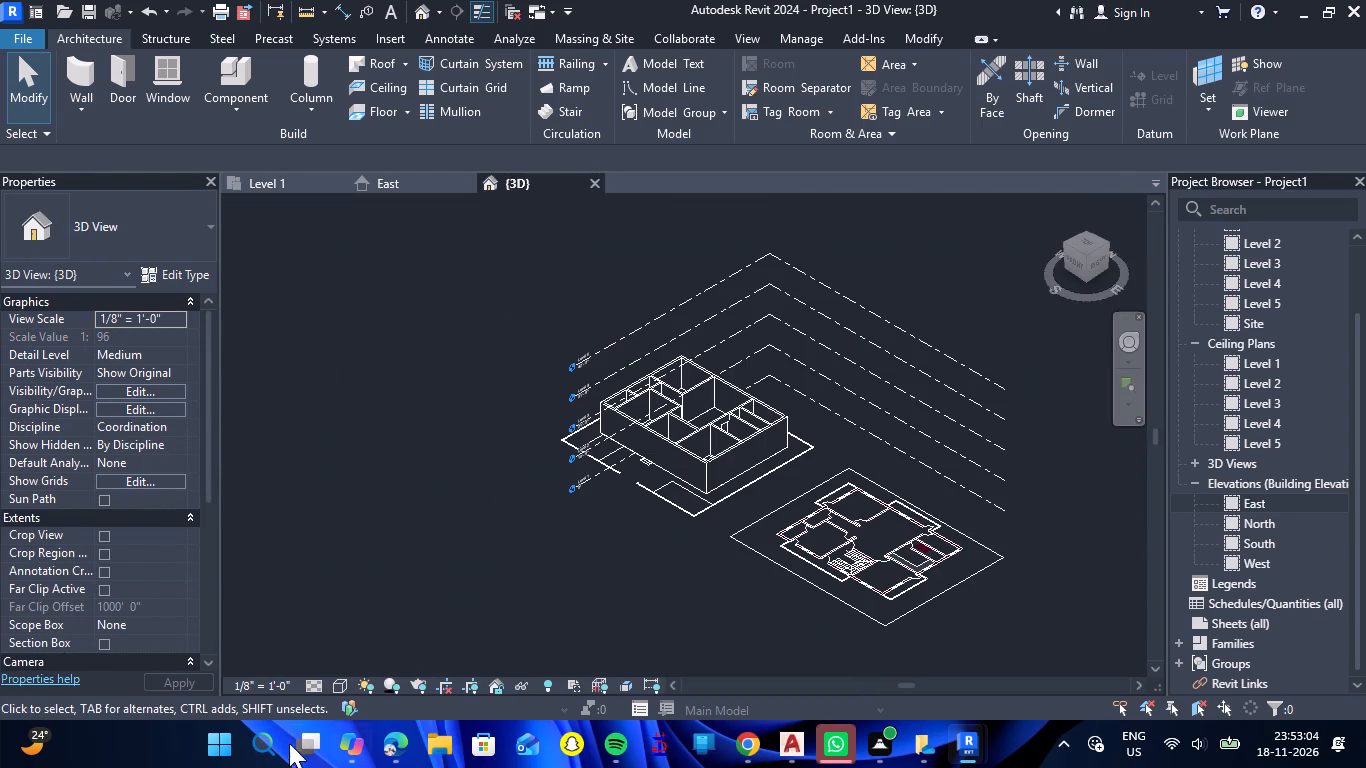
left_click(342, 681)
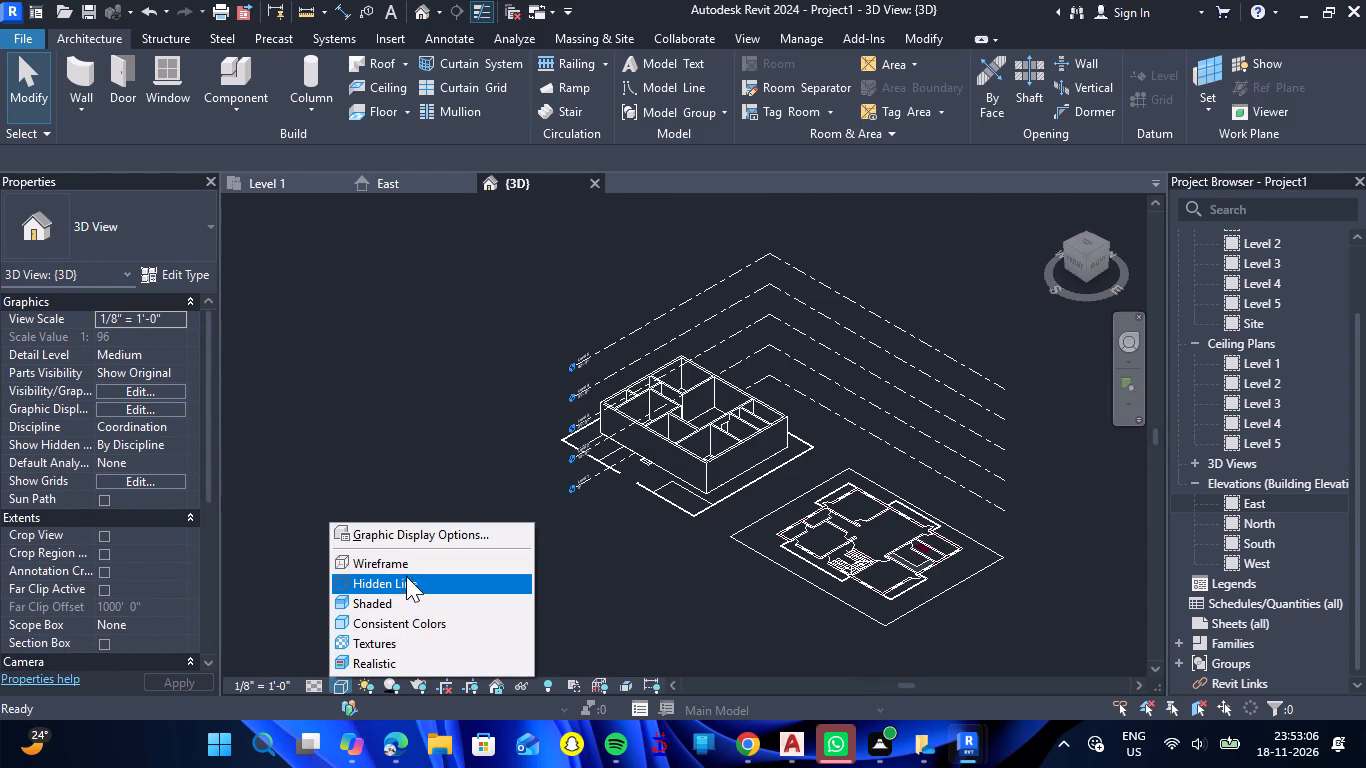
left_click(399, 663)
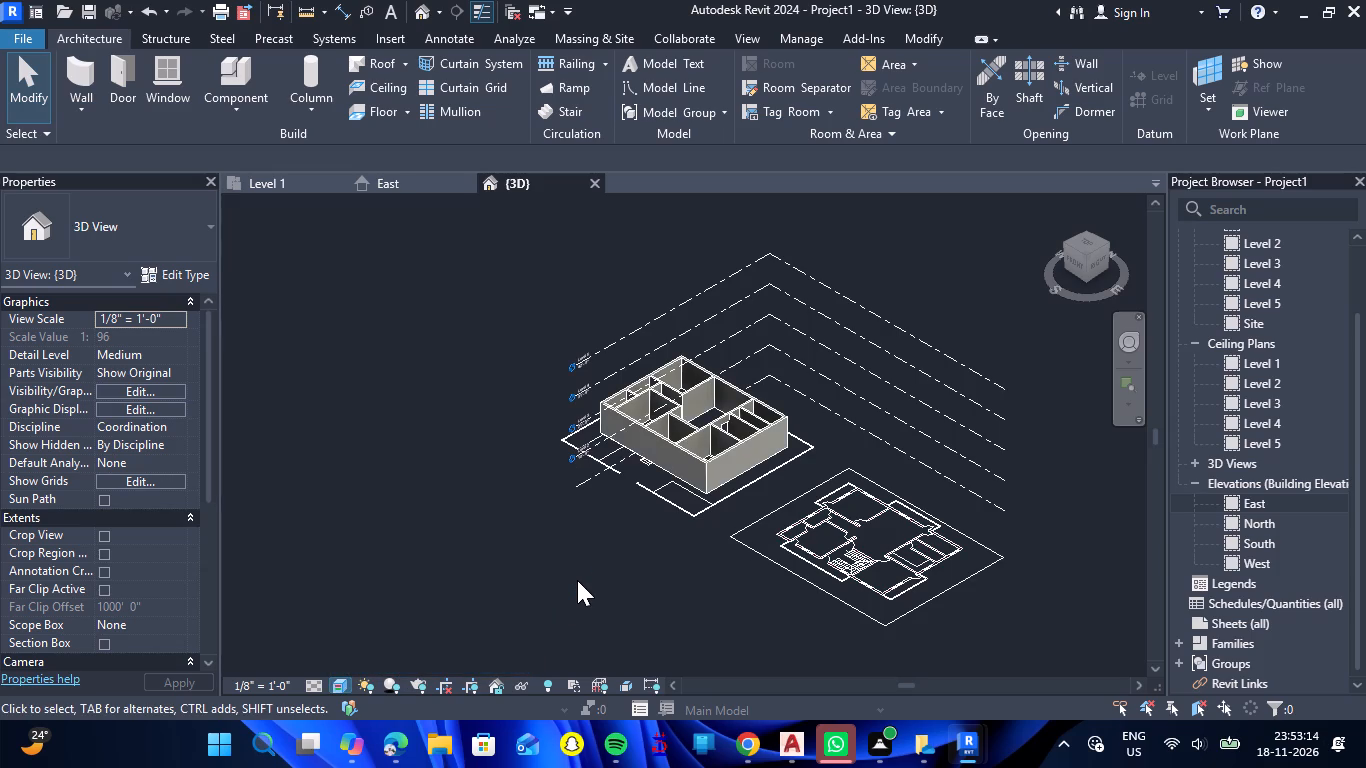
scroll(672, 449, "up", 6)
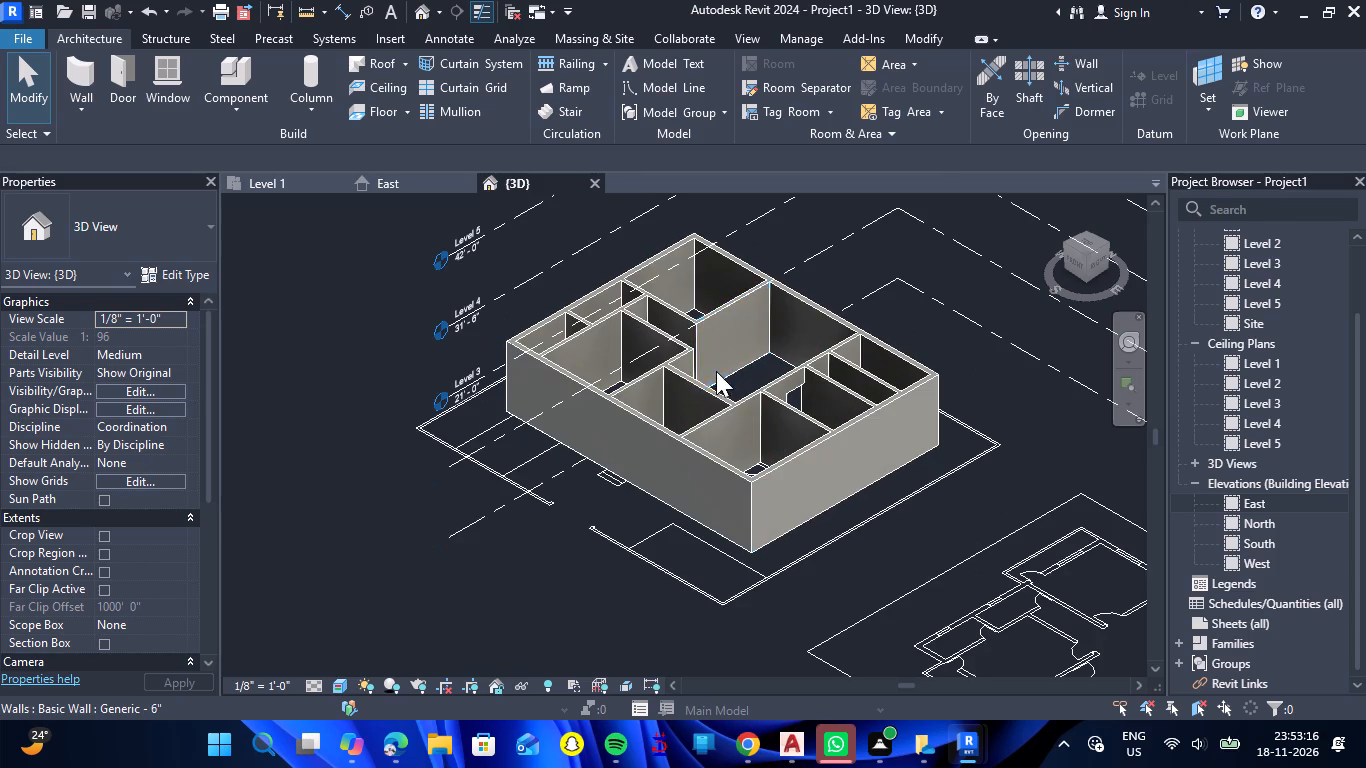
scroll(704, 306, "up", 6)
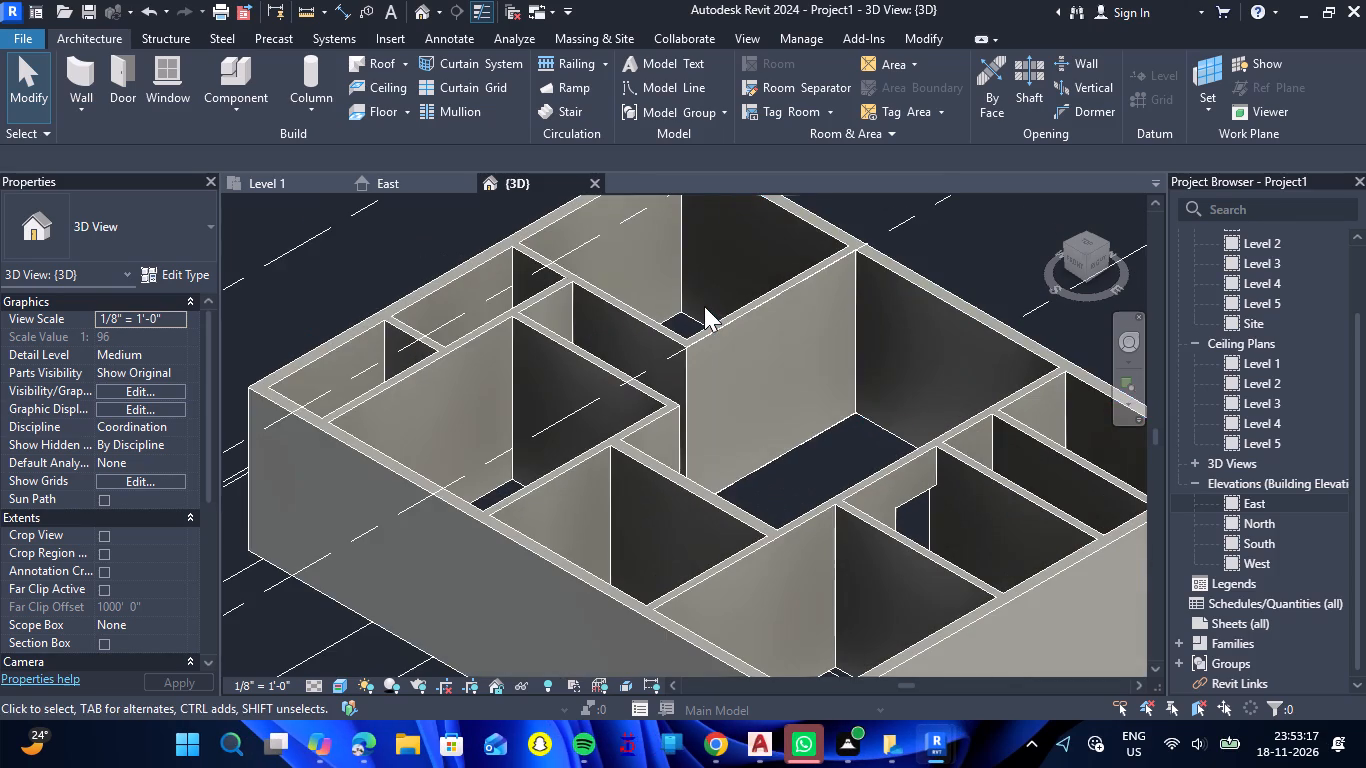
scroll(704, 306, "down", 5)
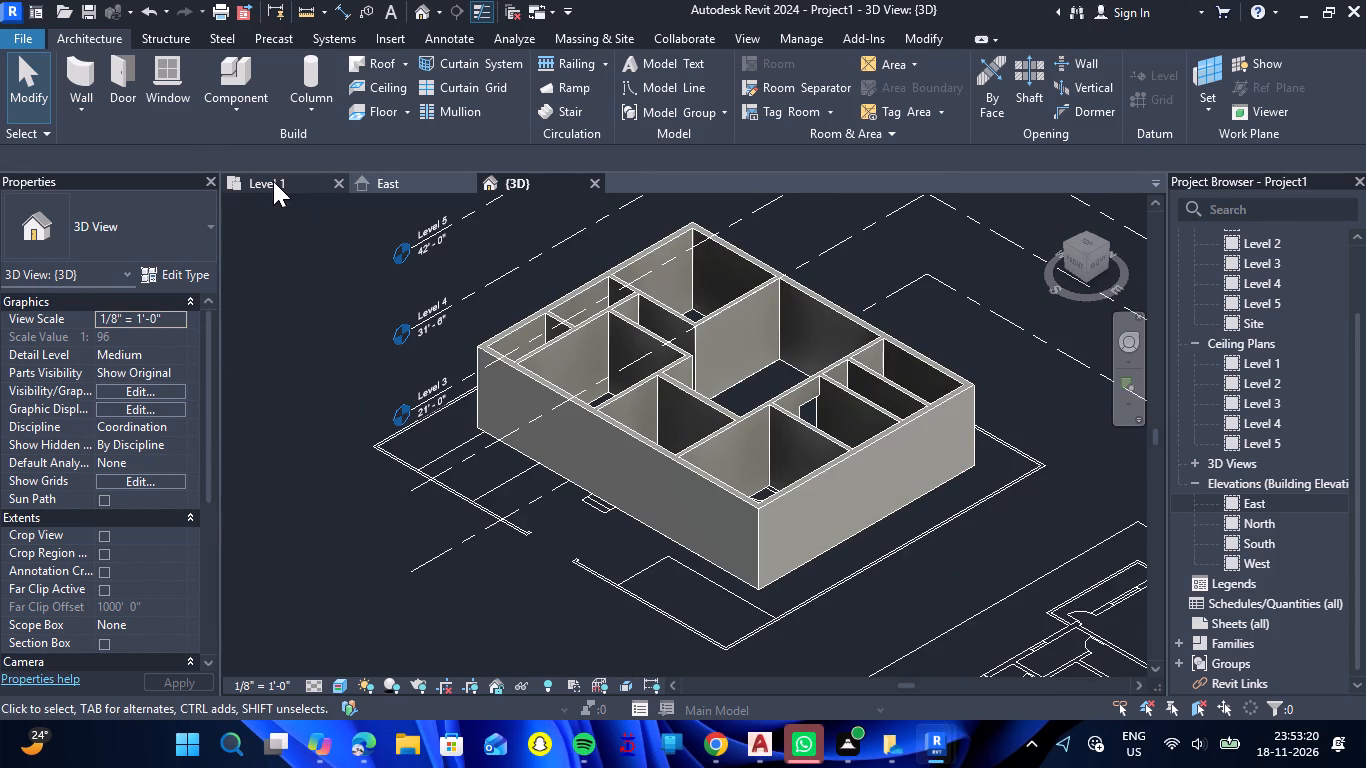
Return to the Level 1 floor plan and examine the ground-floor rooms, outer walls and the CAD layout around them.
left_click(273, 181)
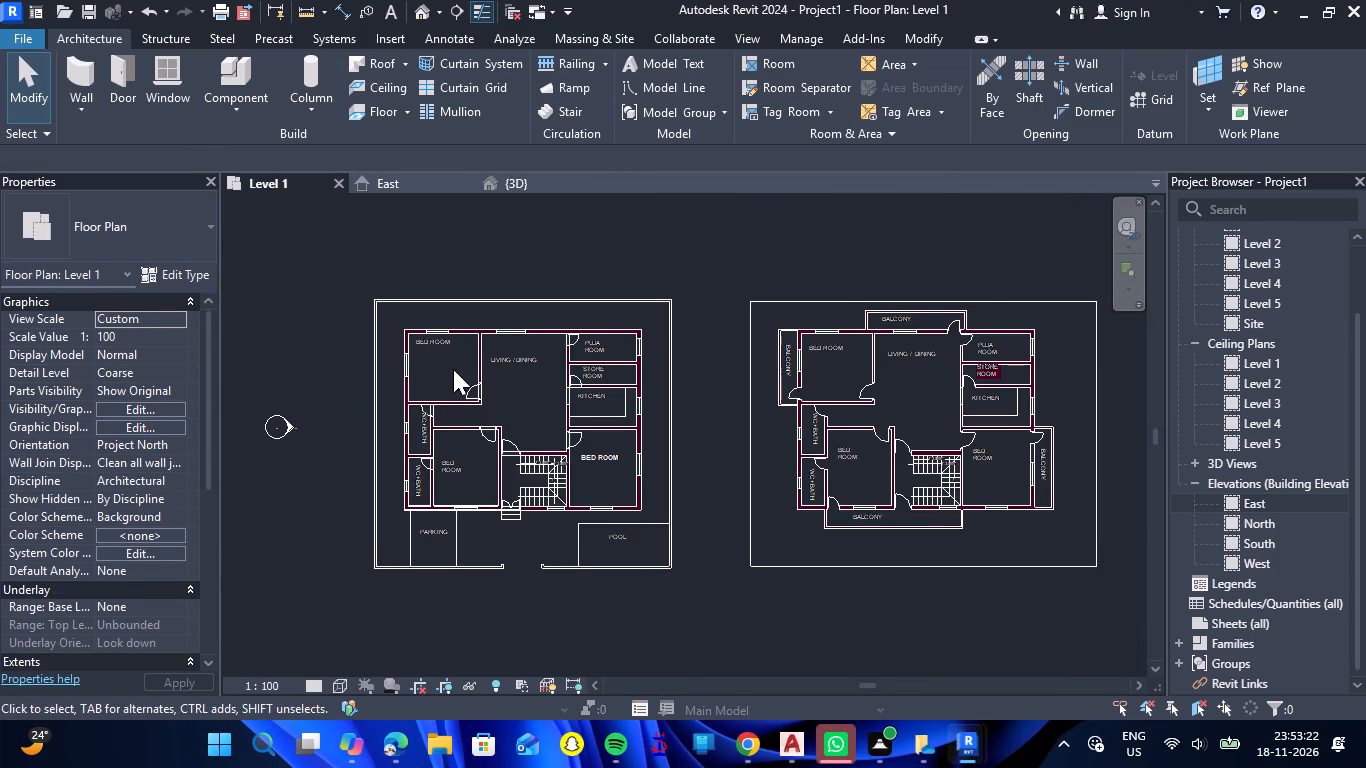
scroll(525, 501, "up", 2)
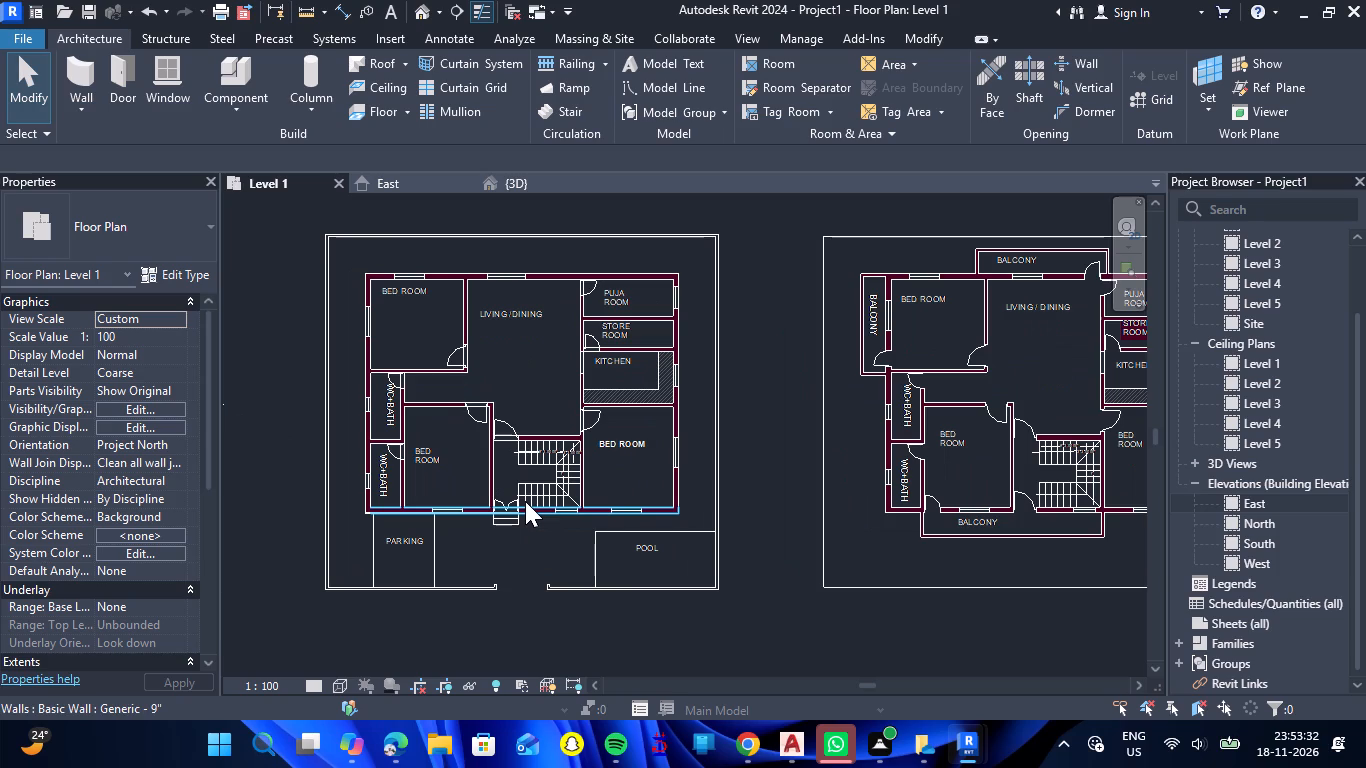
scroll(752, 562, "down", 4)
scroll(764, 594, "up", 4)
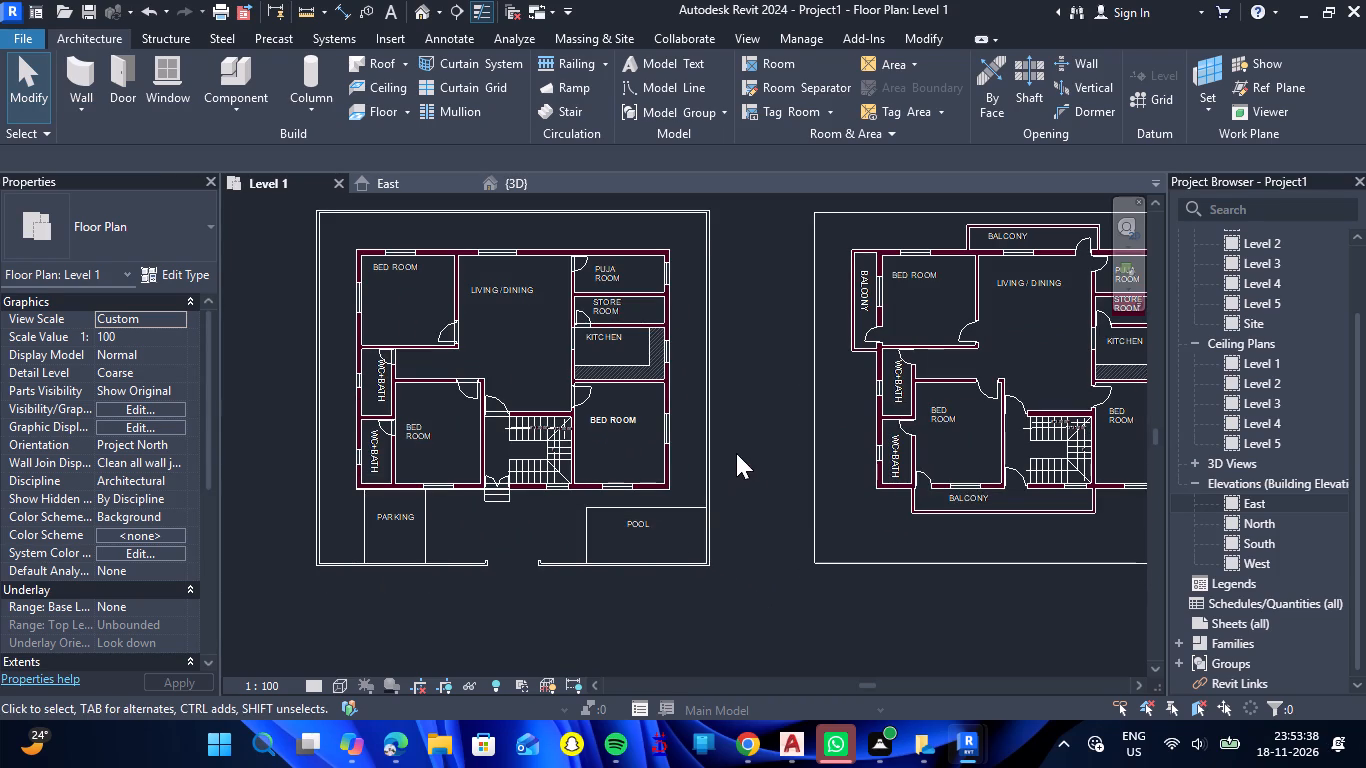
scroll(746, 452, "down", 3)
scroll(758, 294, "up", 3)
scroll(746, 338, "down", 2)
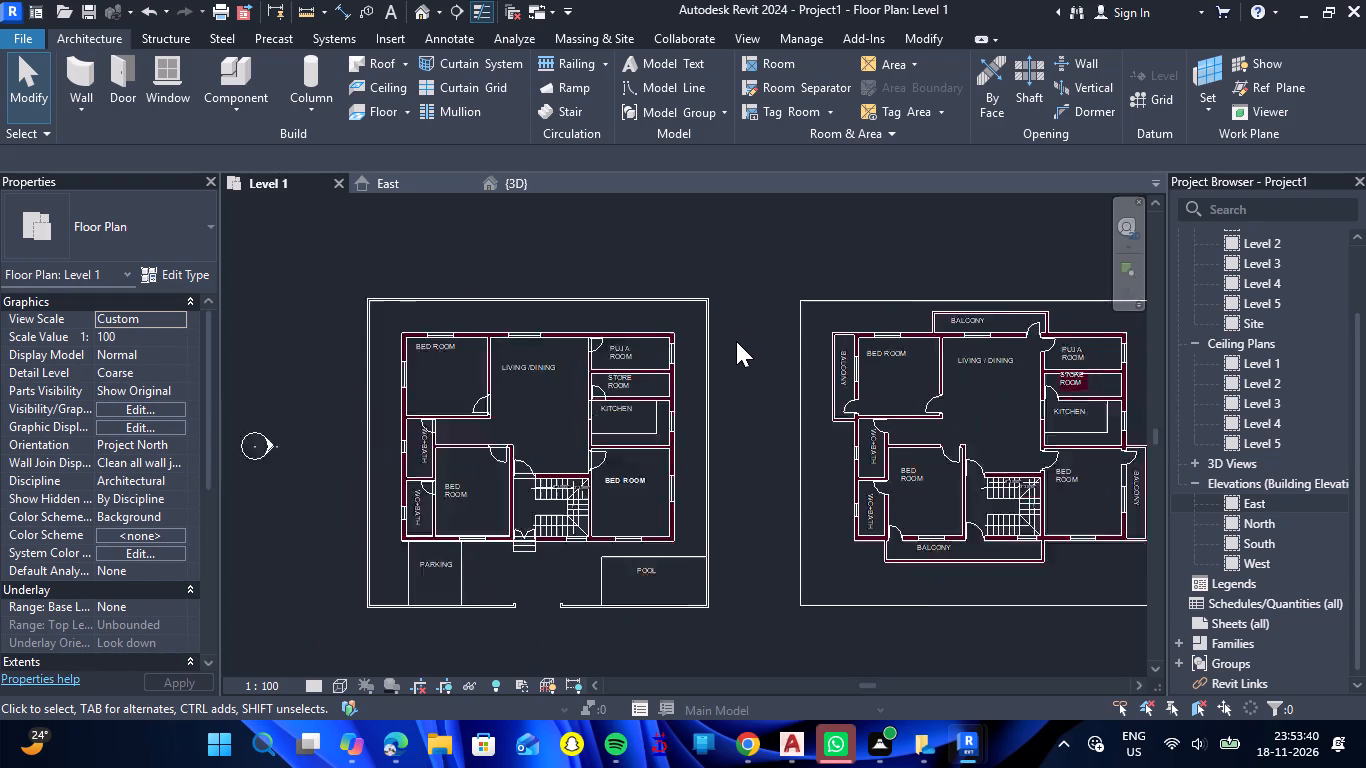
scroll(725, 617, "up", 2)
scroll(720, 605, "down", 1)
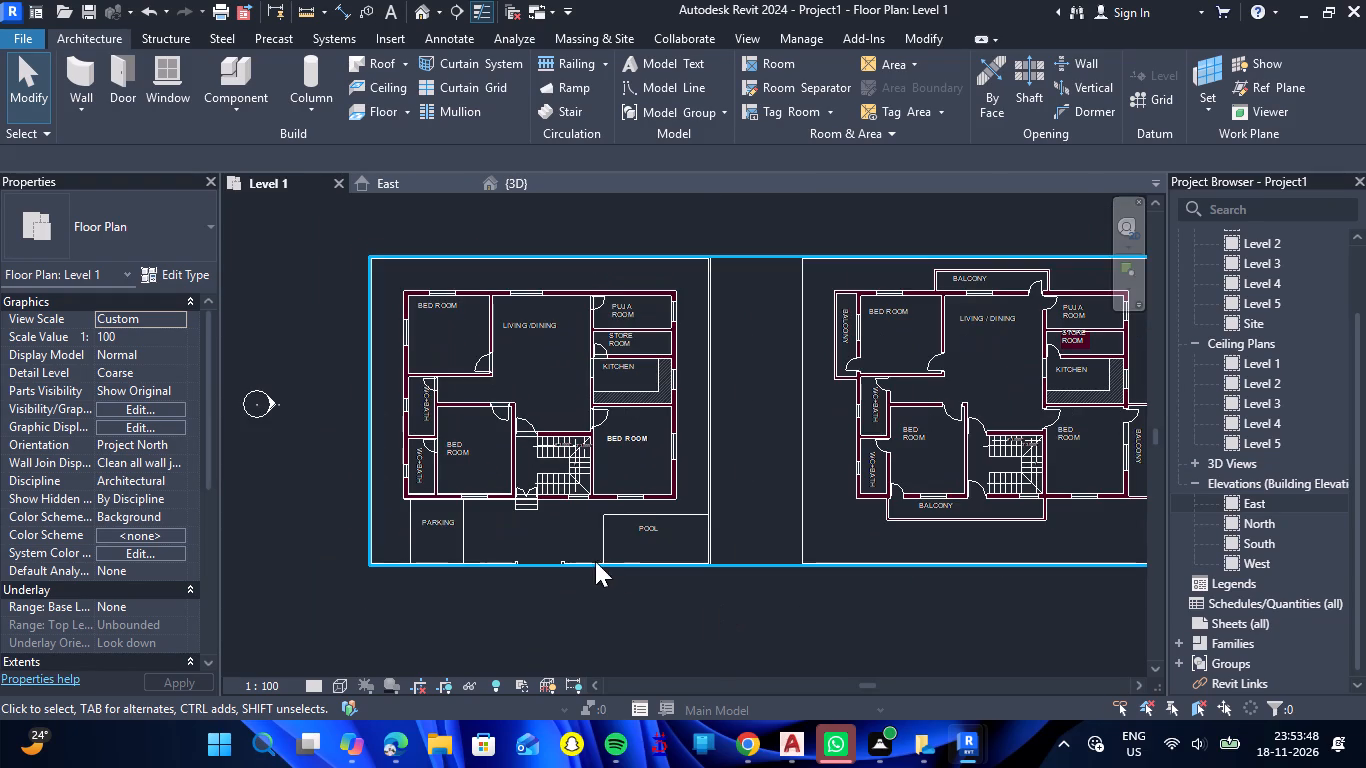
scroll(532, 577, "up", 3)
scroll(532, 577, "down", 2)
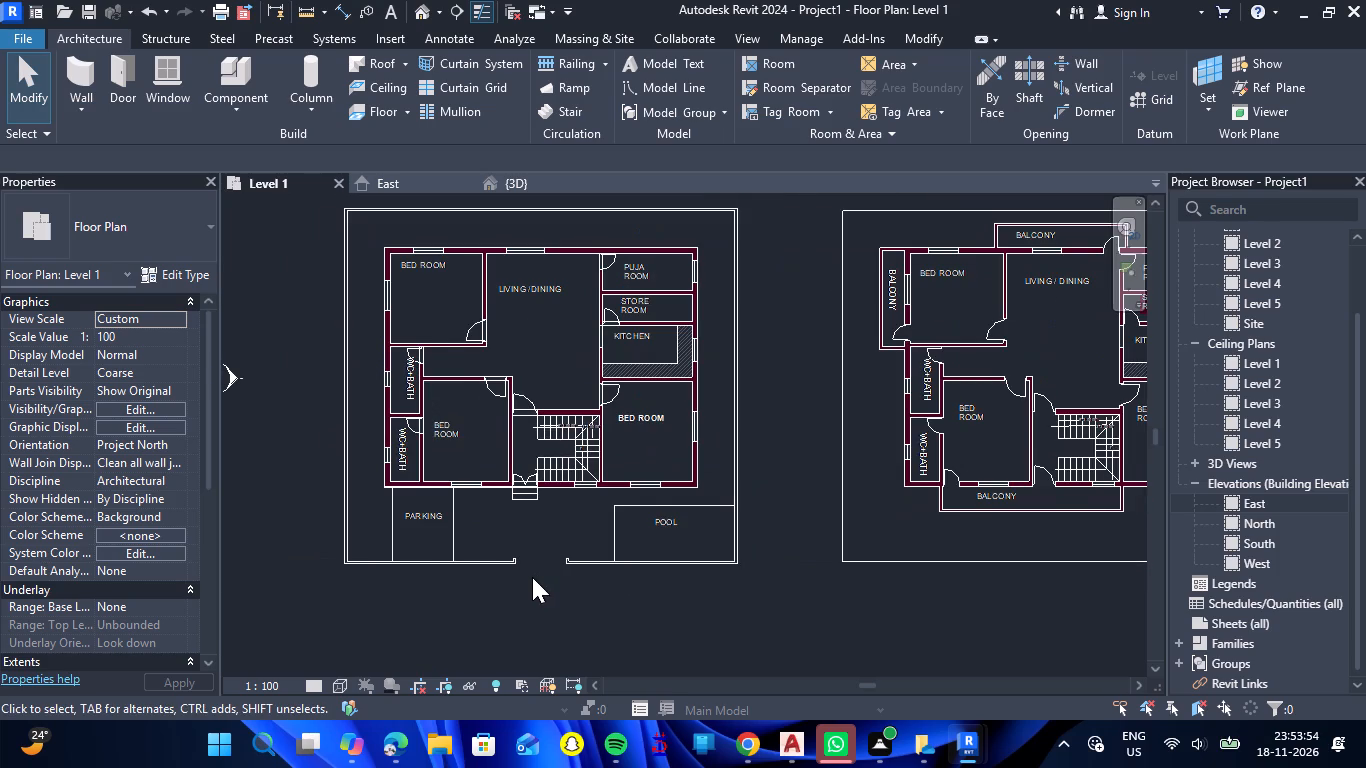
scroll(532, 577, "down", 2)
scroll(487, 388, "up", 4)
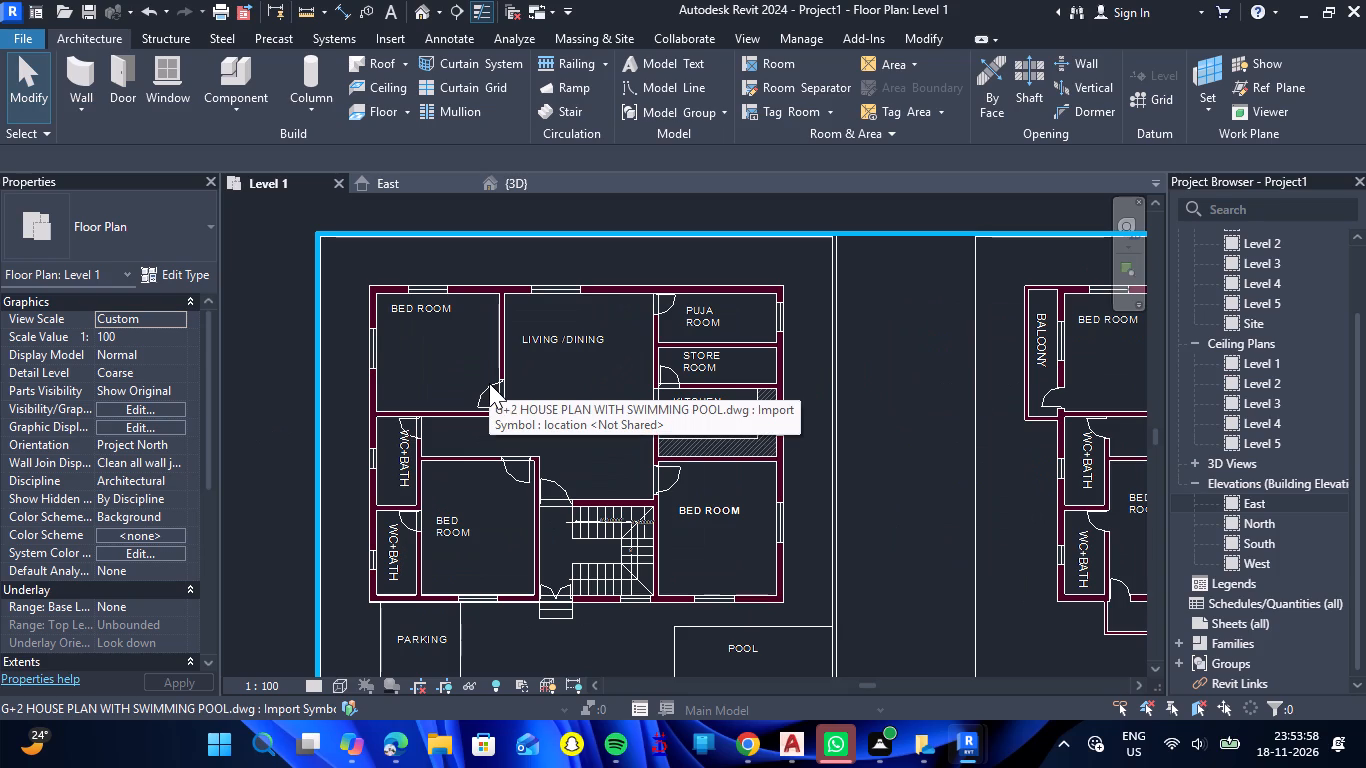
scroll(472, 353, "down", 2)
scroll(450, 343, "up", 4)
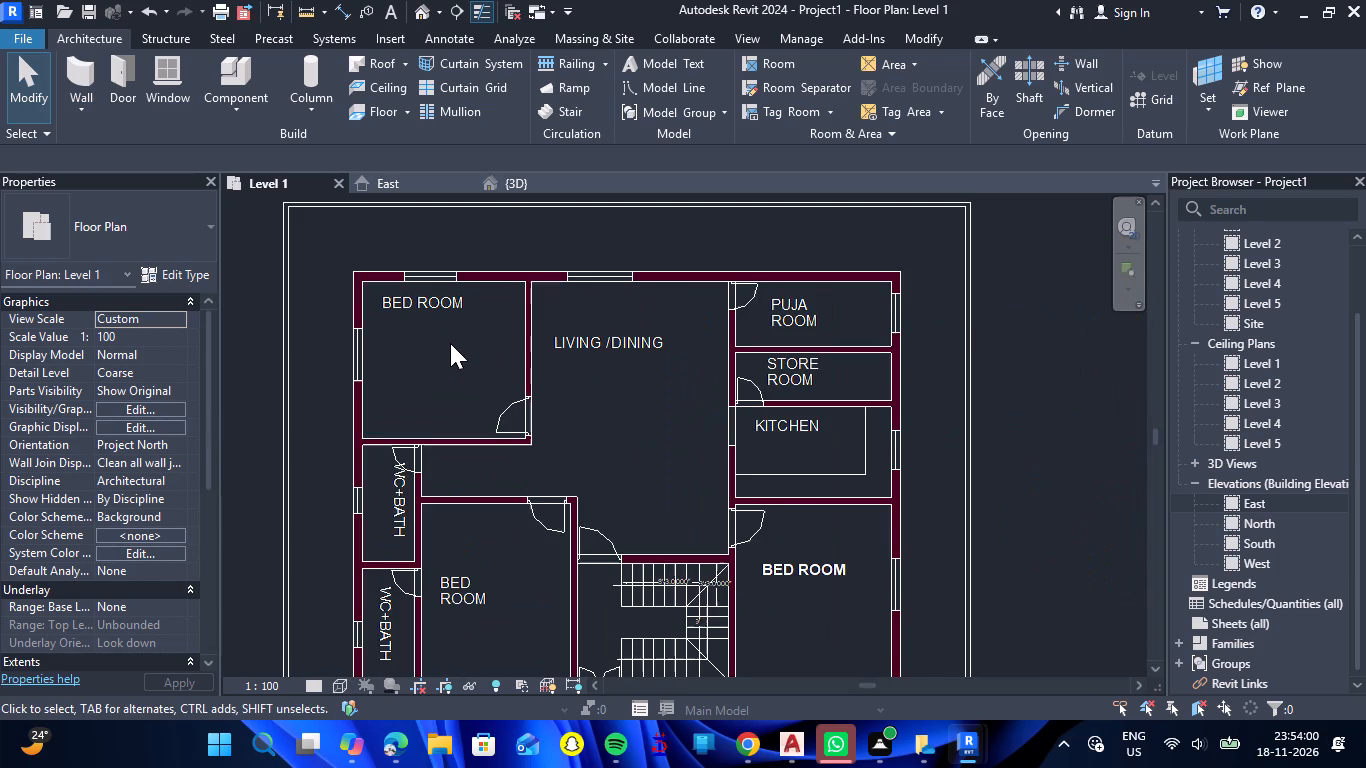
scroll(435, 328, "down", 4)
scroll(550, 518, "up", 2)
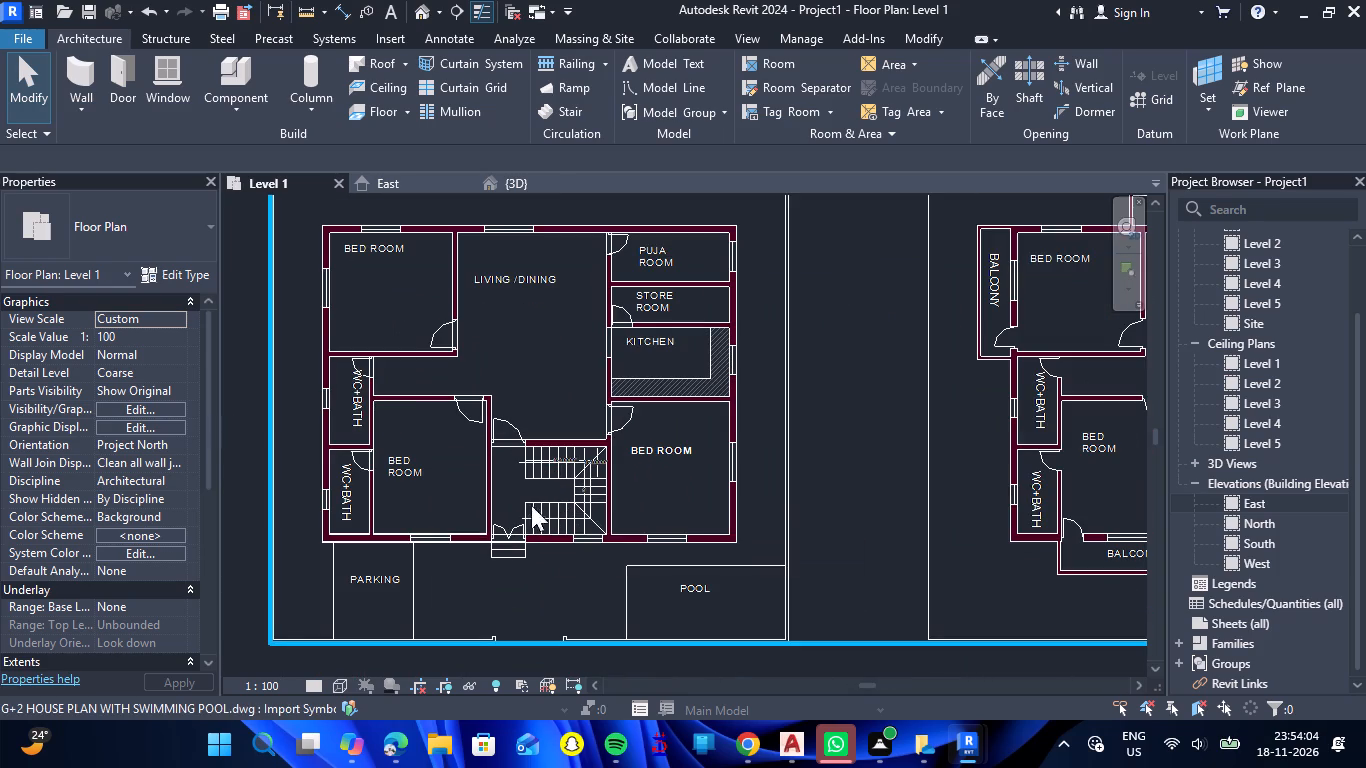
scroll(336, 359, "down", 3)
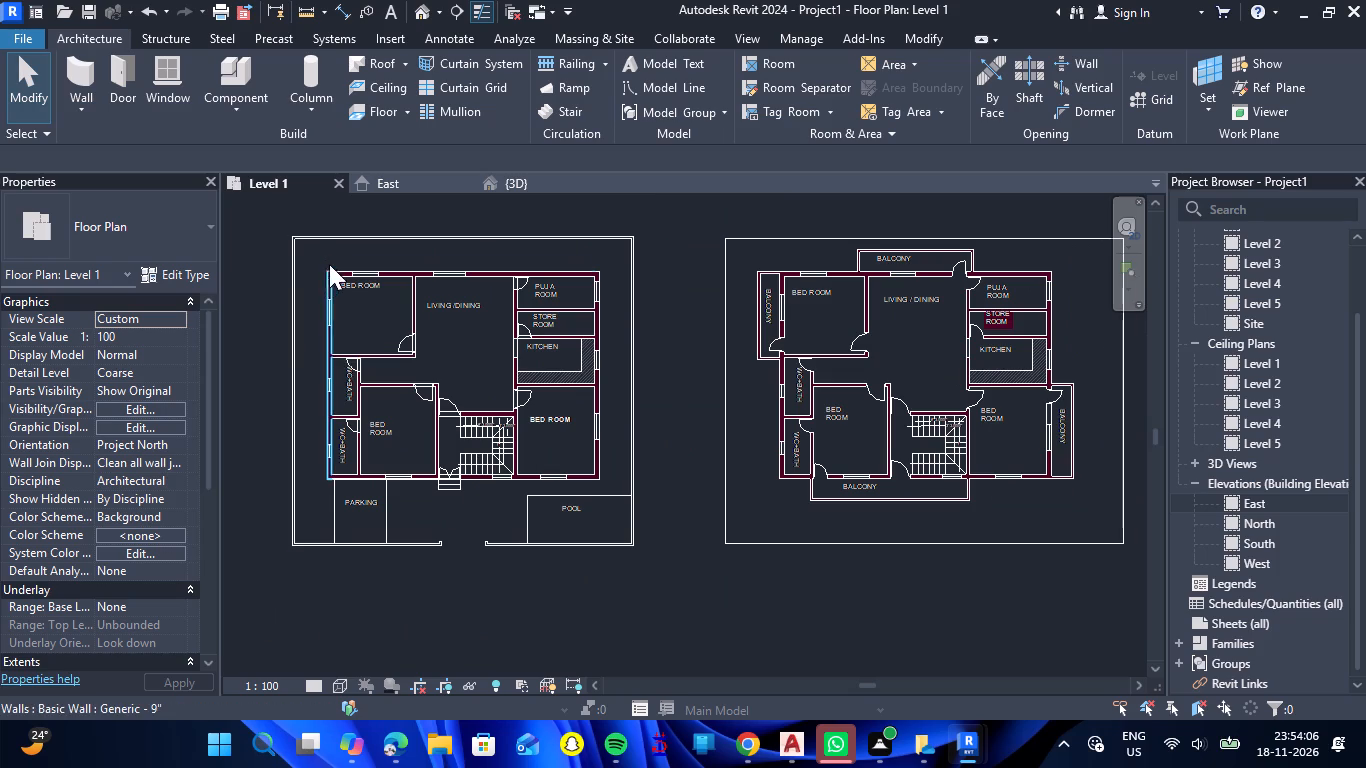
Create a Generic 150mm floor on Level 1, picking the outer faces of the four exterior walls as its boundary.
scroll(329, 256, "up", 2)
left_click(363, 114)
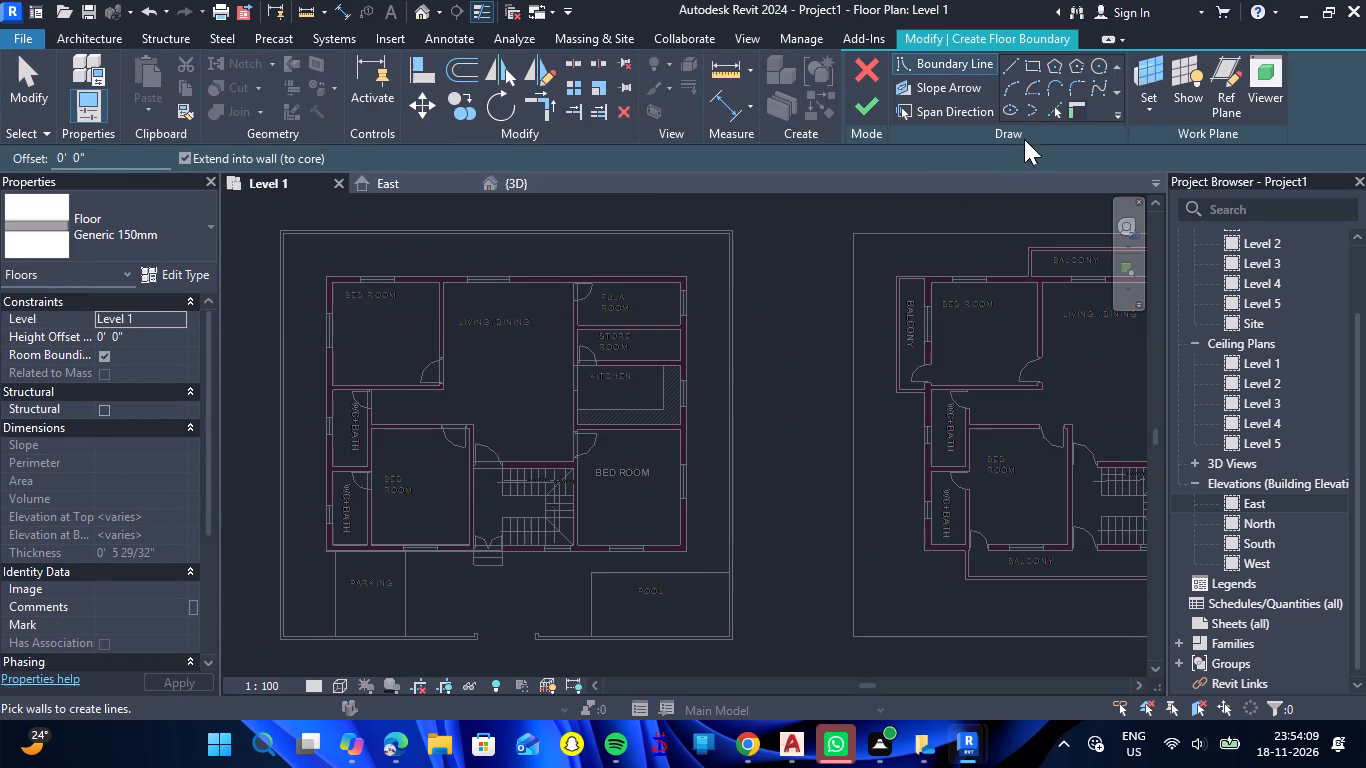
left_click(1046, 107)
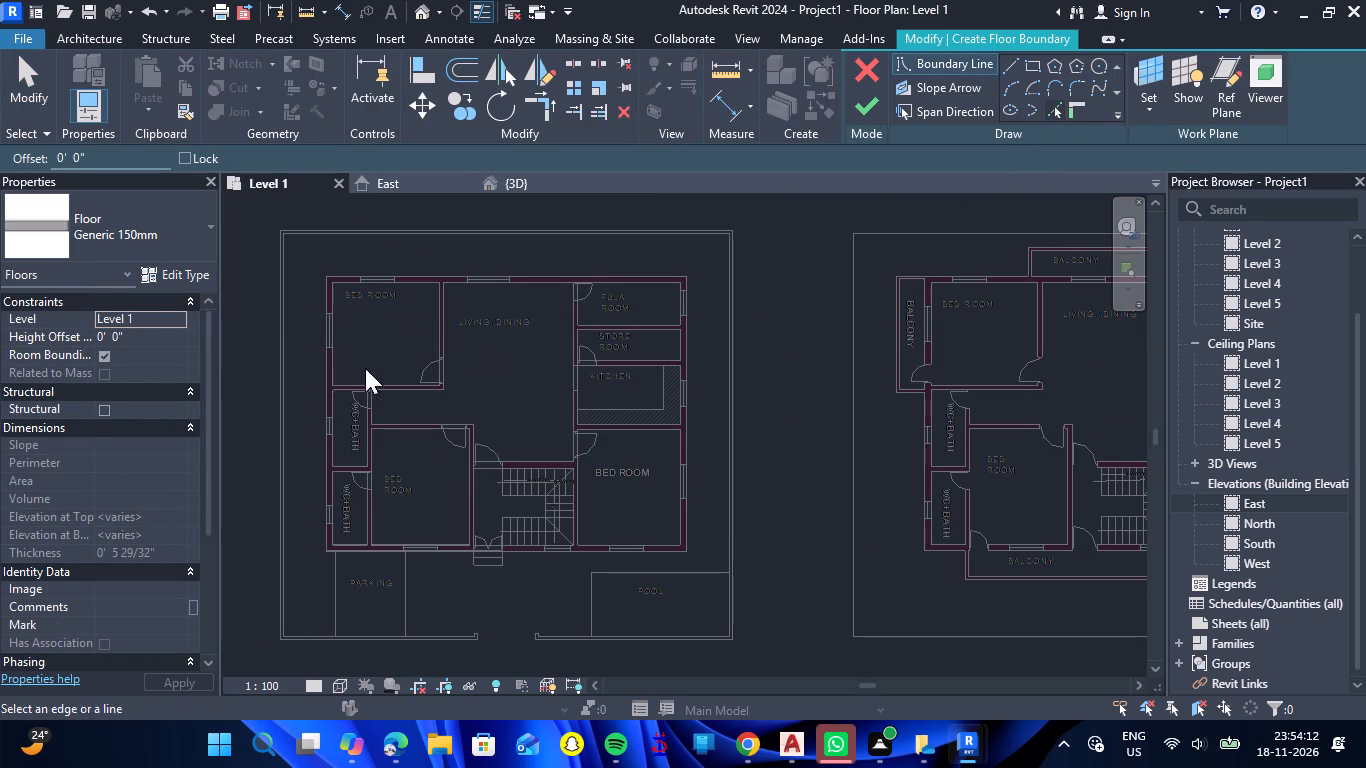
left_click(320, 384)
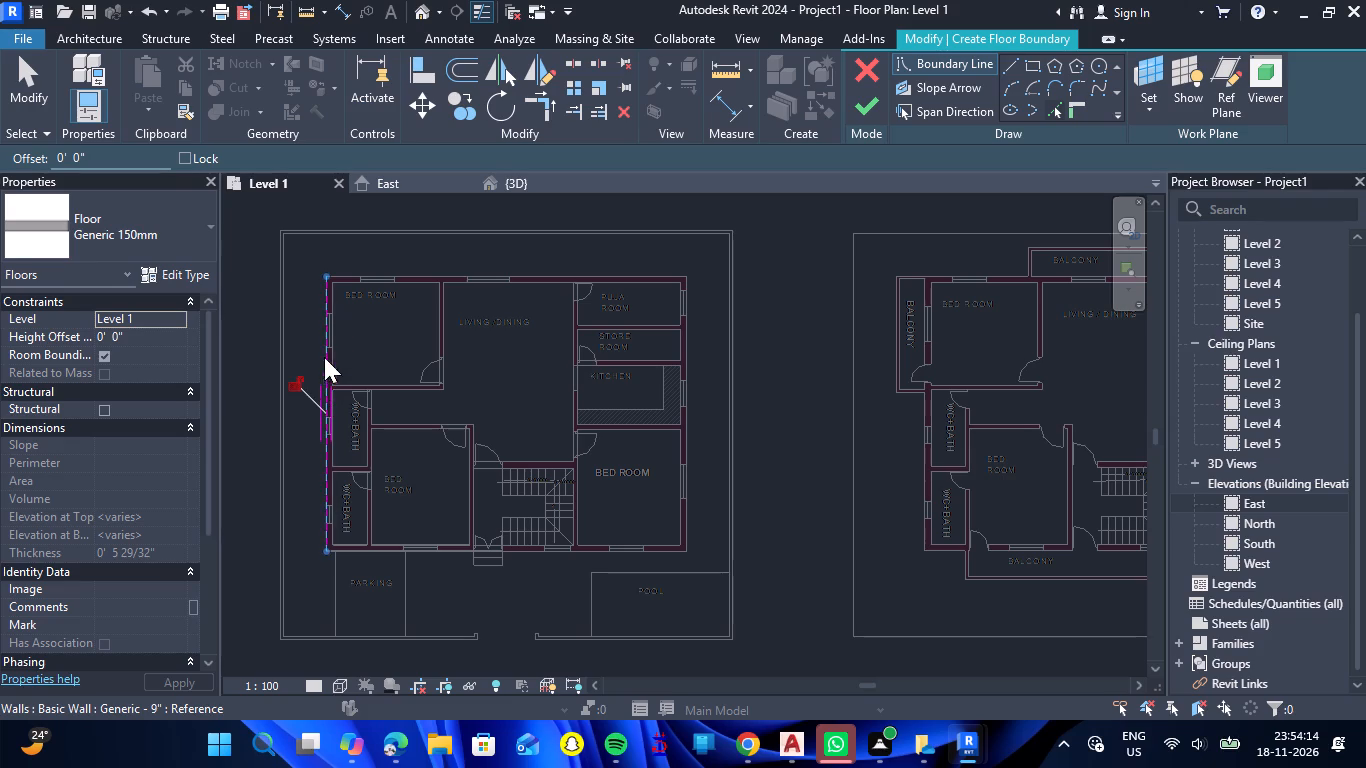
left_click(353, 272)
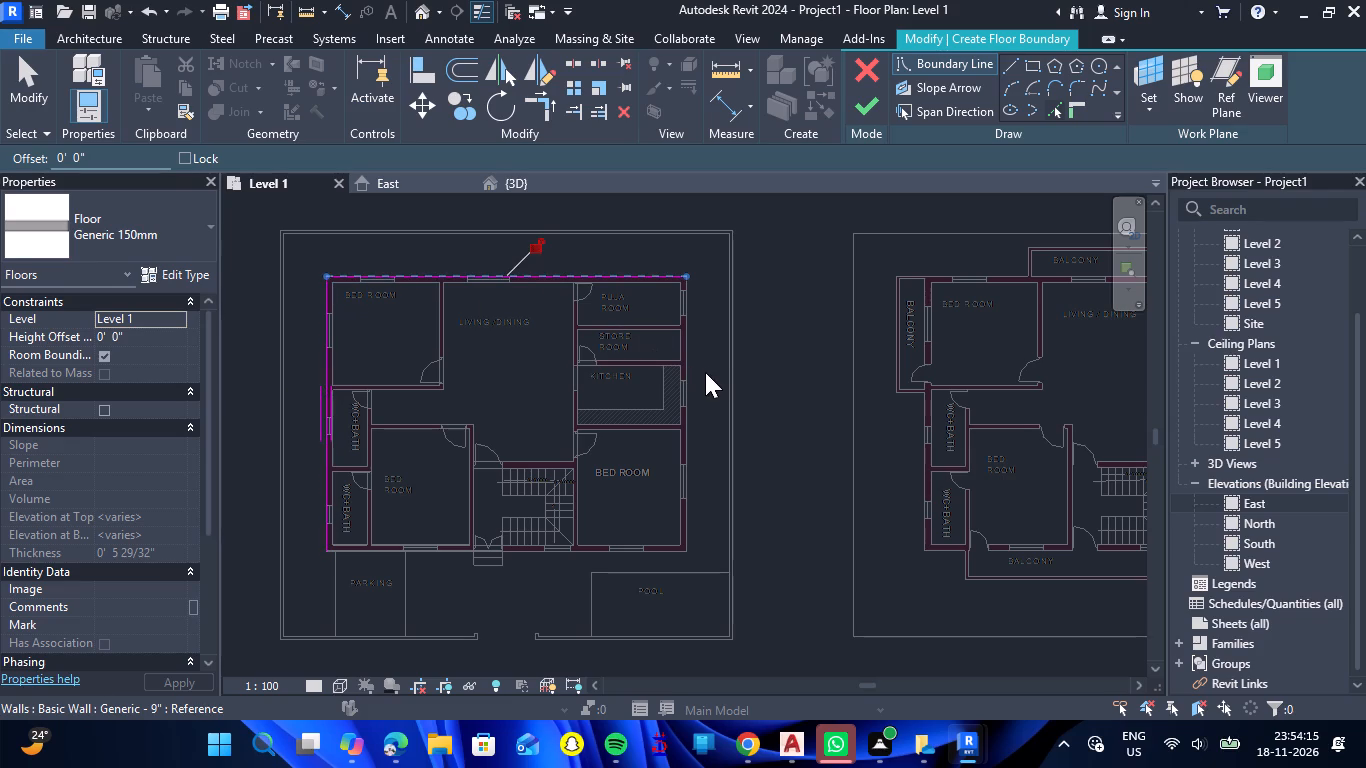
left_click(695, 379)
left_click(595, 557)
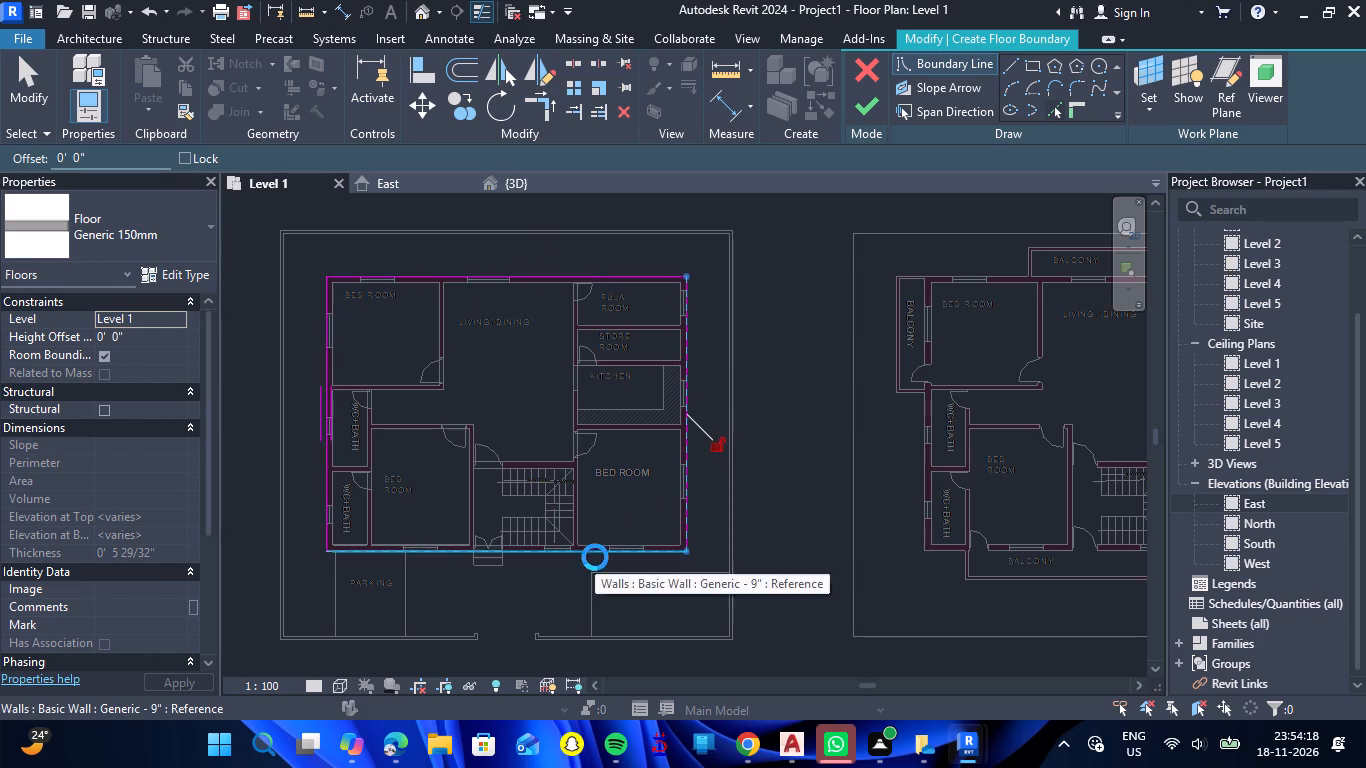
left_click(861, 118)
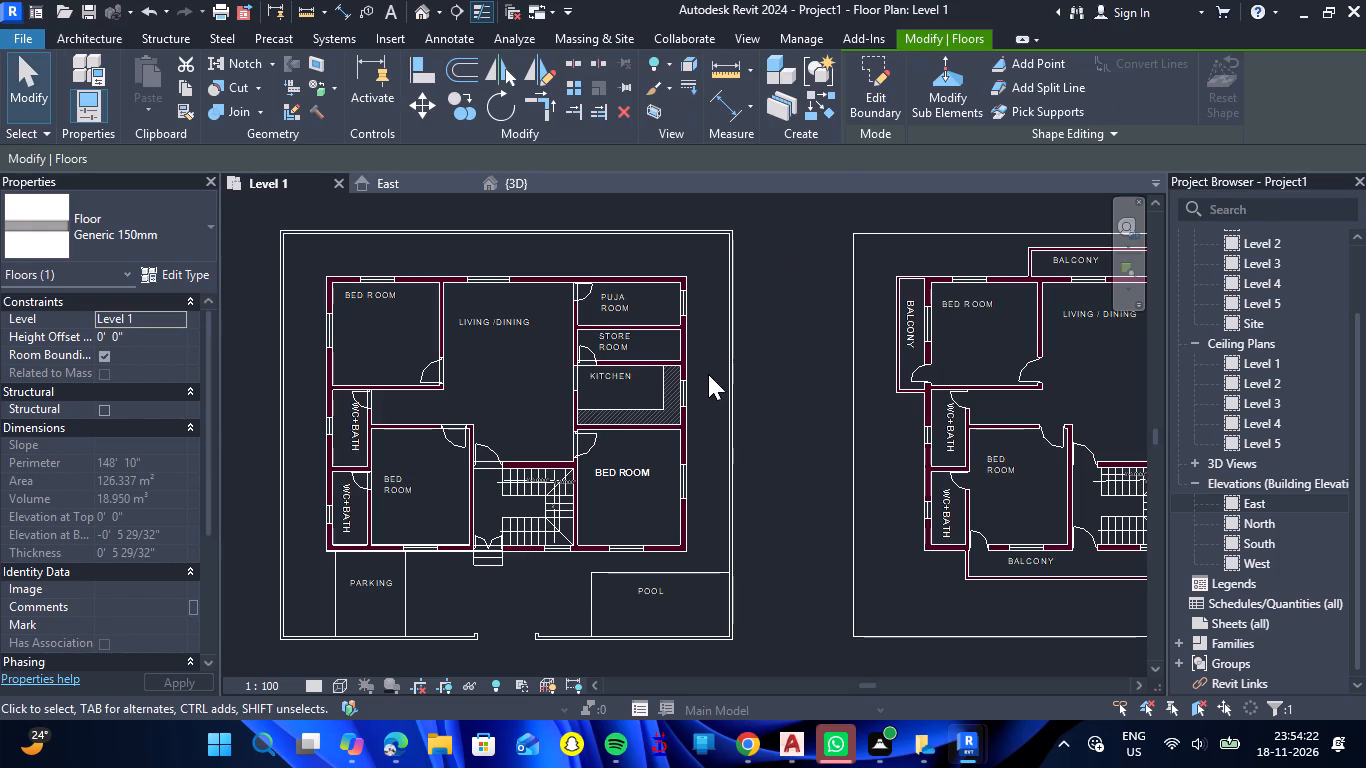
Switch to the 3D view and examine the new floor inside the rooms and along the base of the exterior walls.
scroll(715, 368, "down", 4)
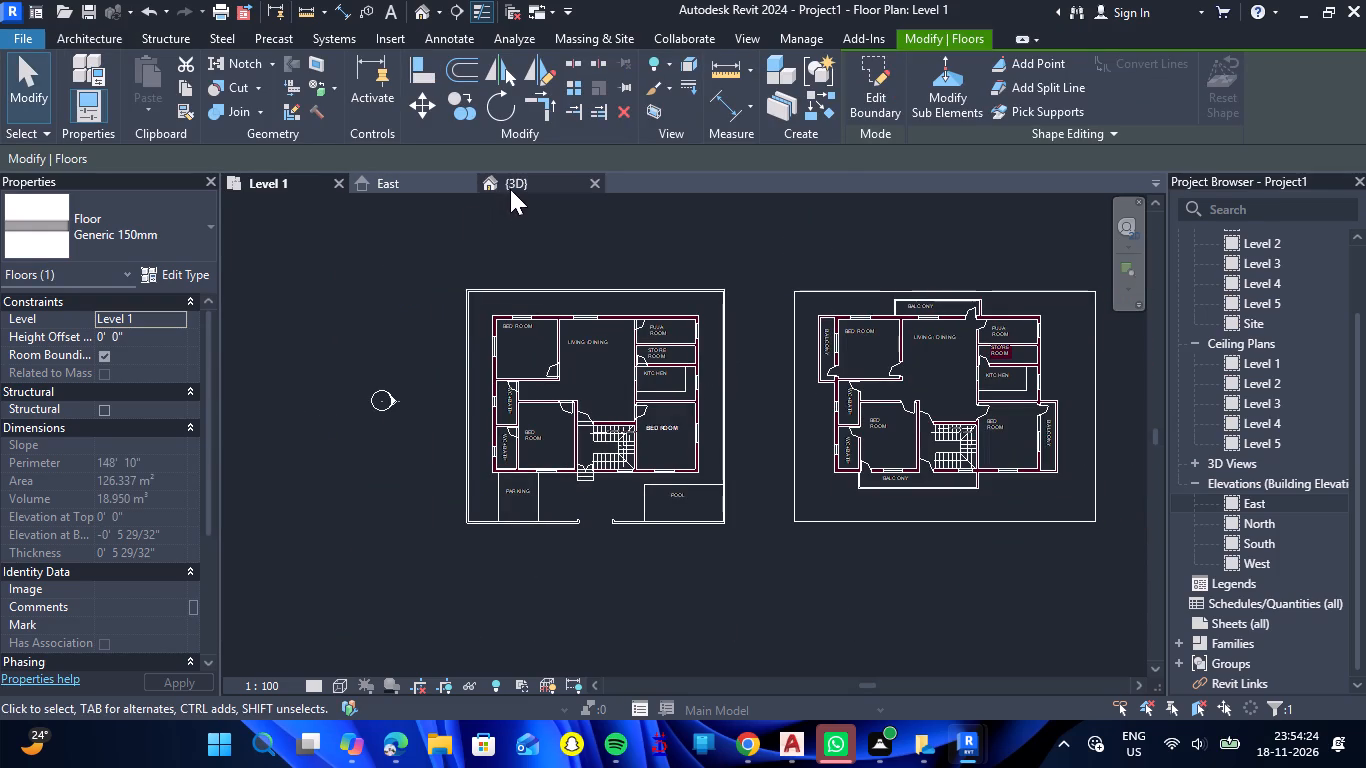
left_click(510, 187)
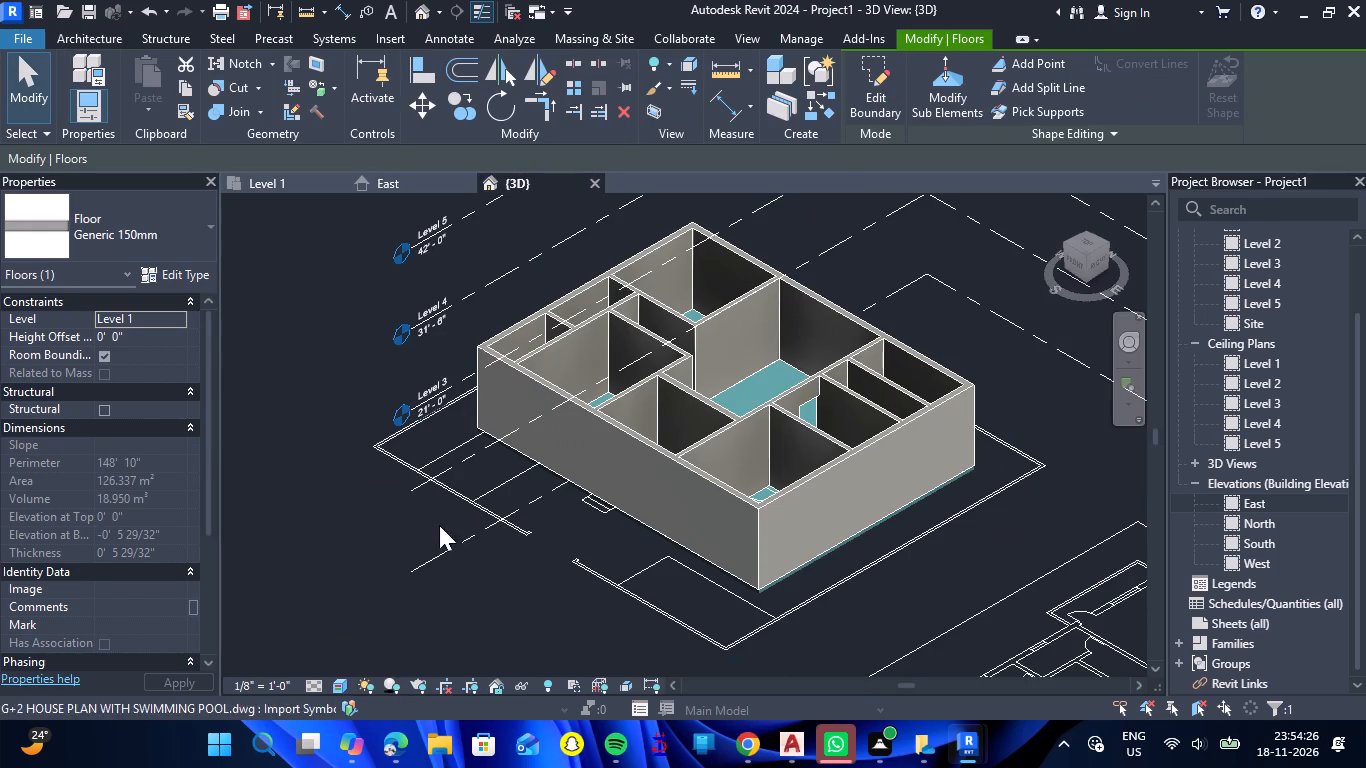
left_click(279, 542)
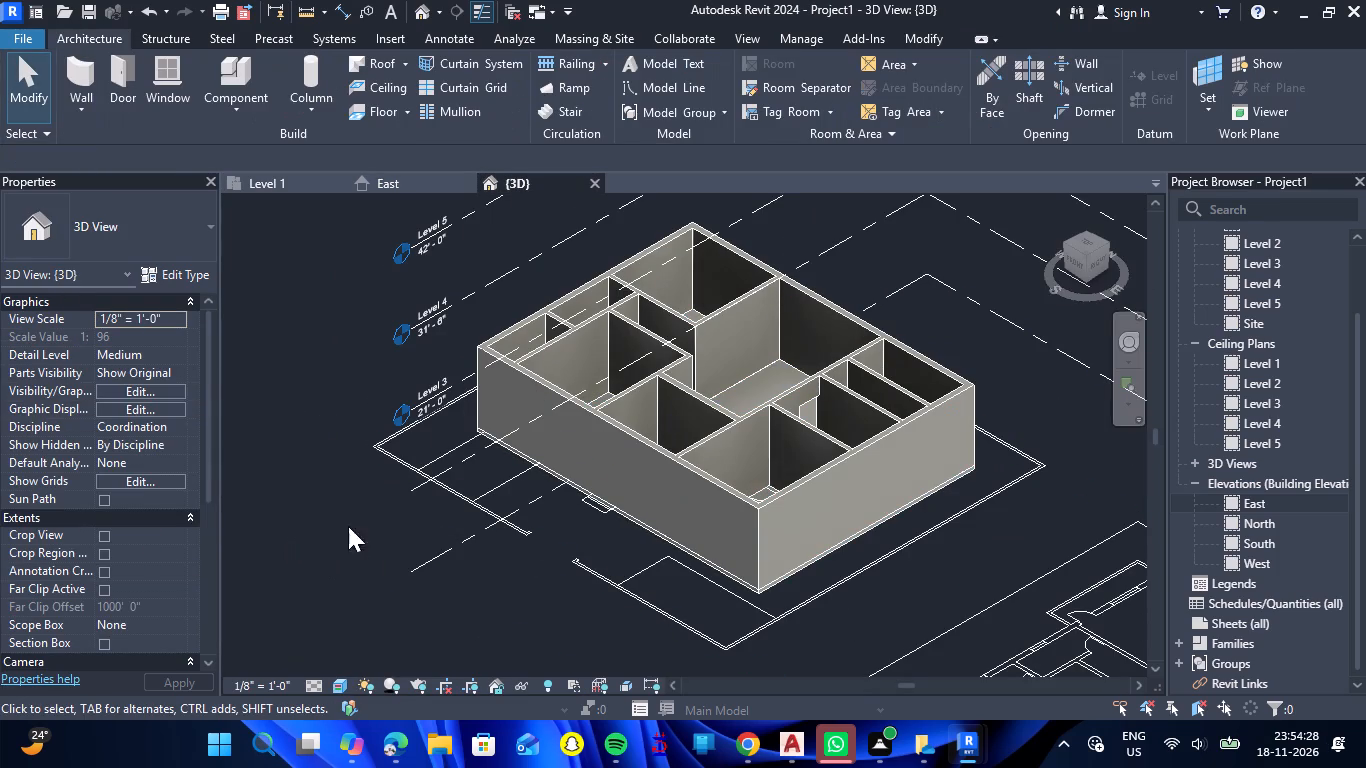
scroll(727, 567, "up", 6)
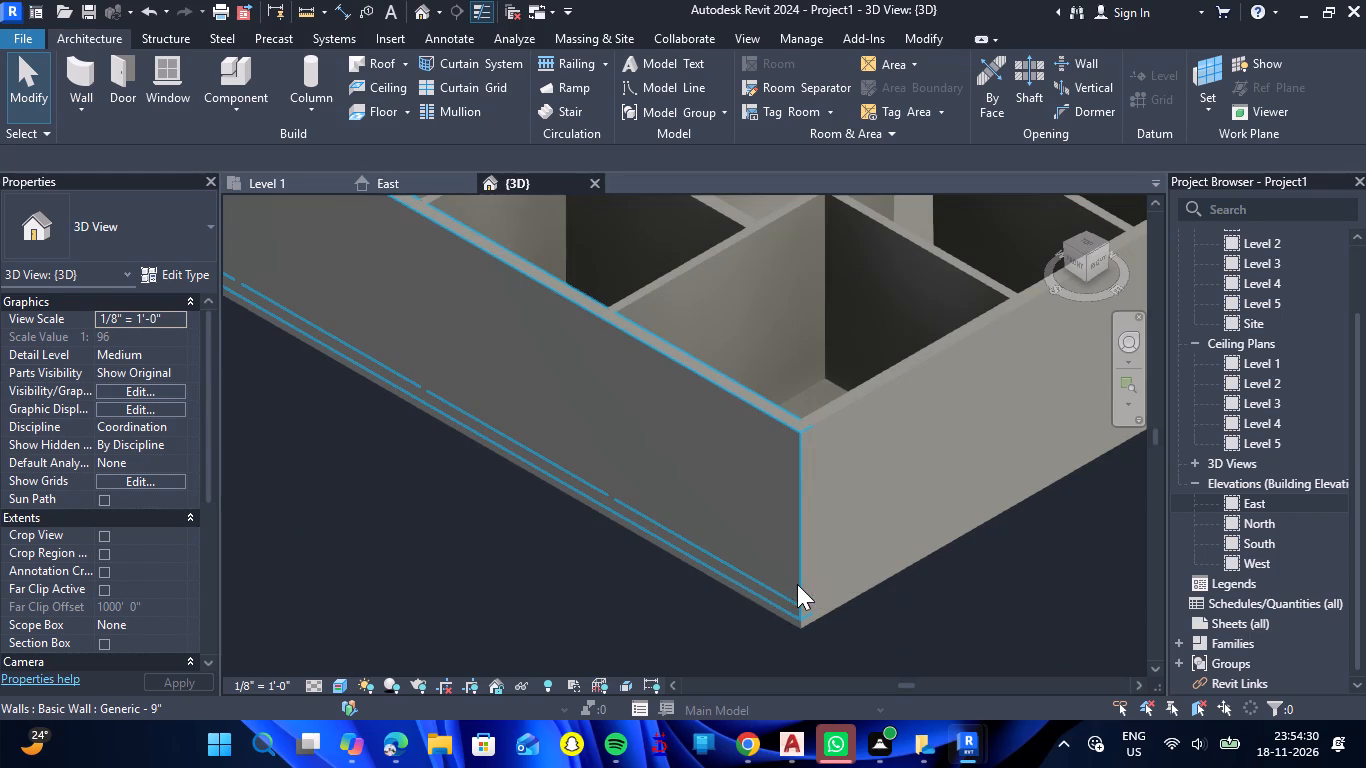
left_click(800, 579)
scroll(786, 555, "down", 5)
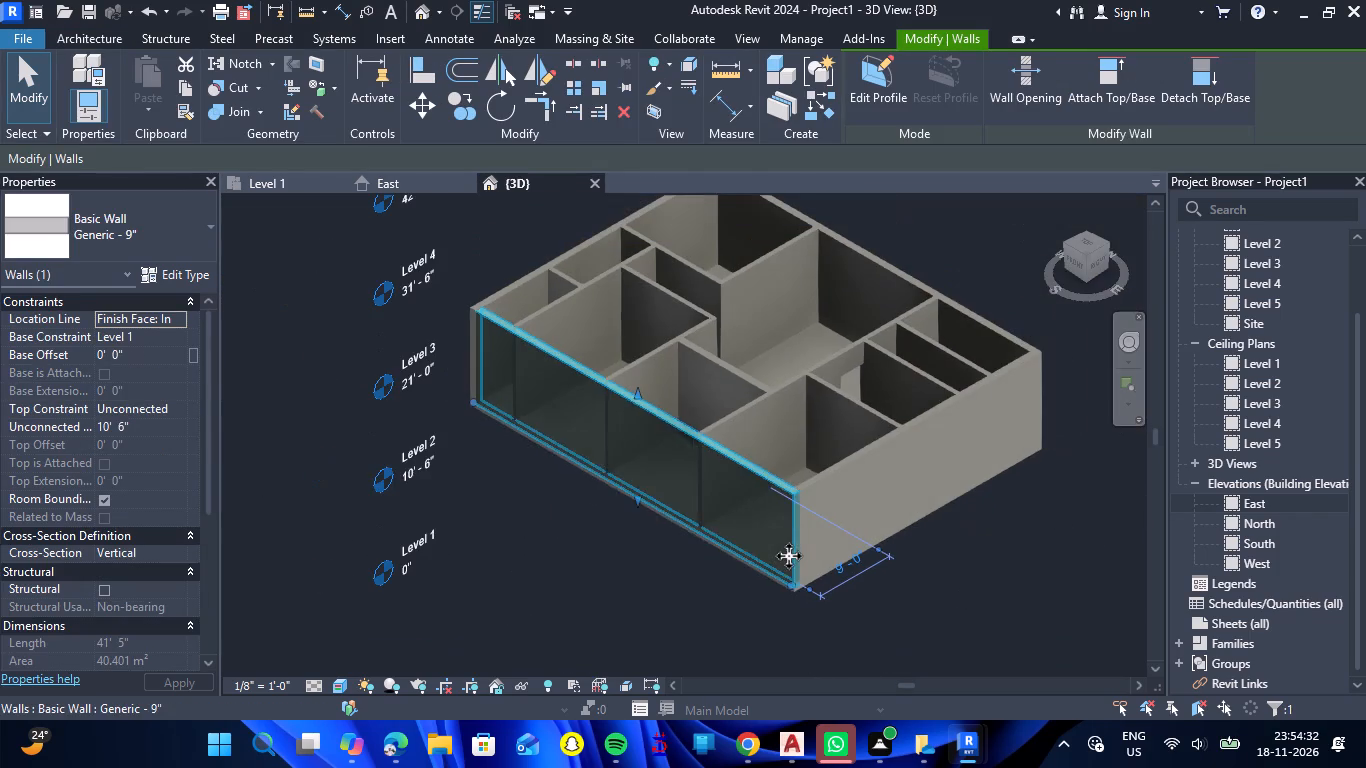
key("Escape")
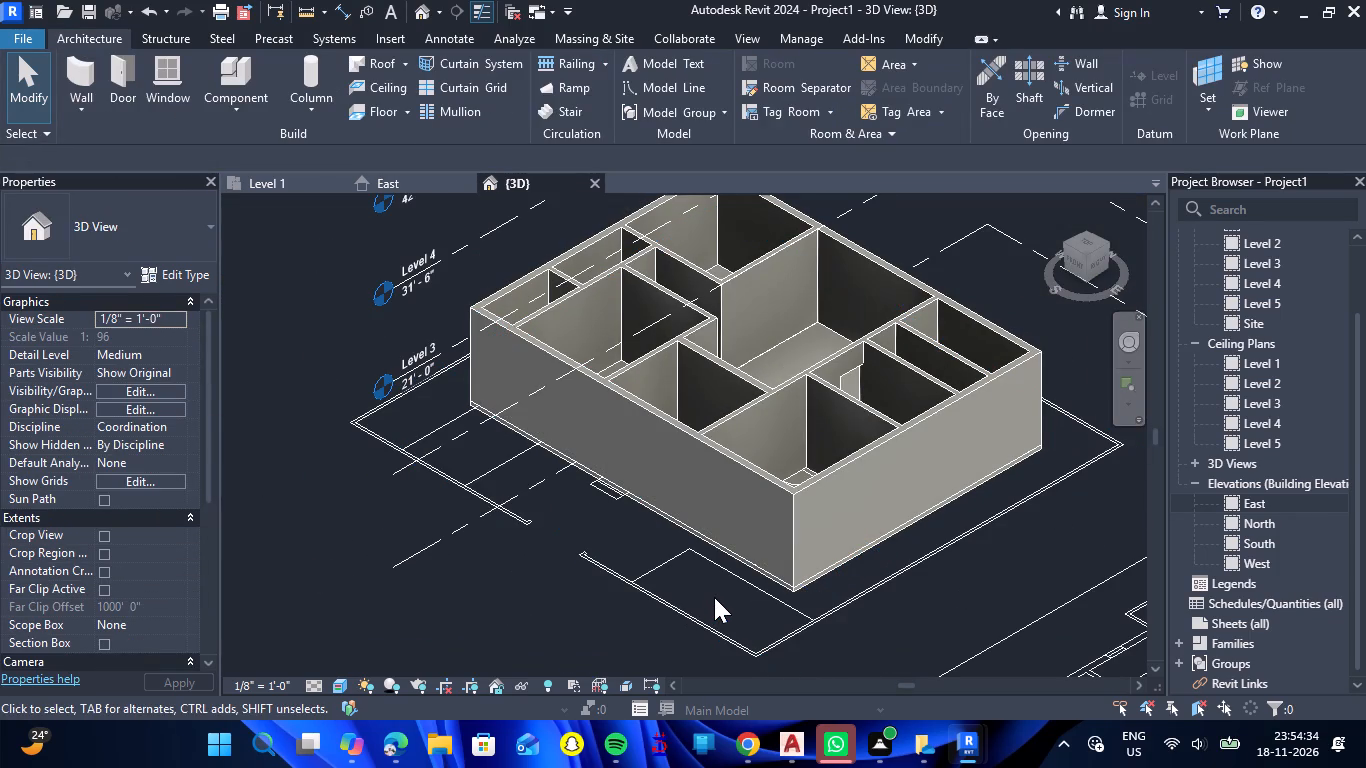
Examine the floor slab and walls in 3D from below, from the front and from above.
left_click_drag(714, 597, 719, 568)
right_click_drag(714, 597, 719, 568)
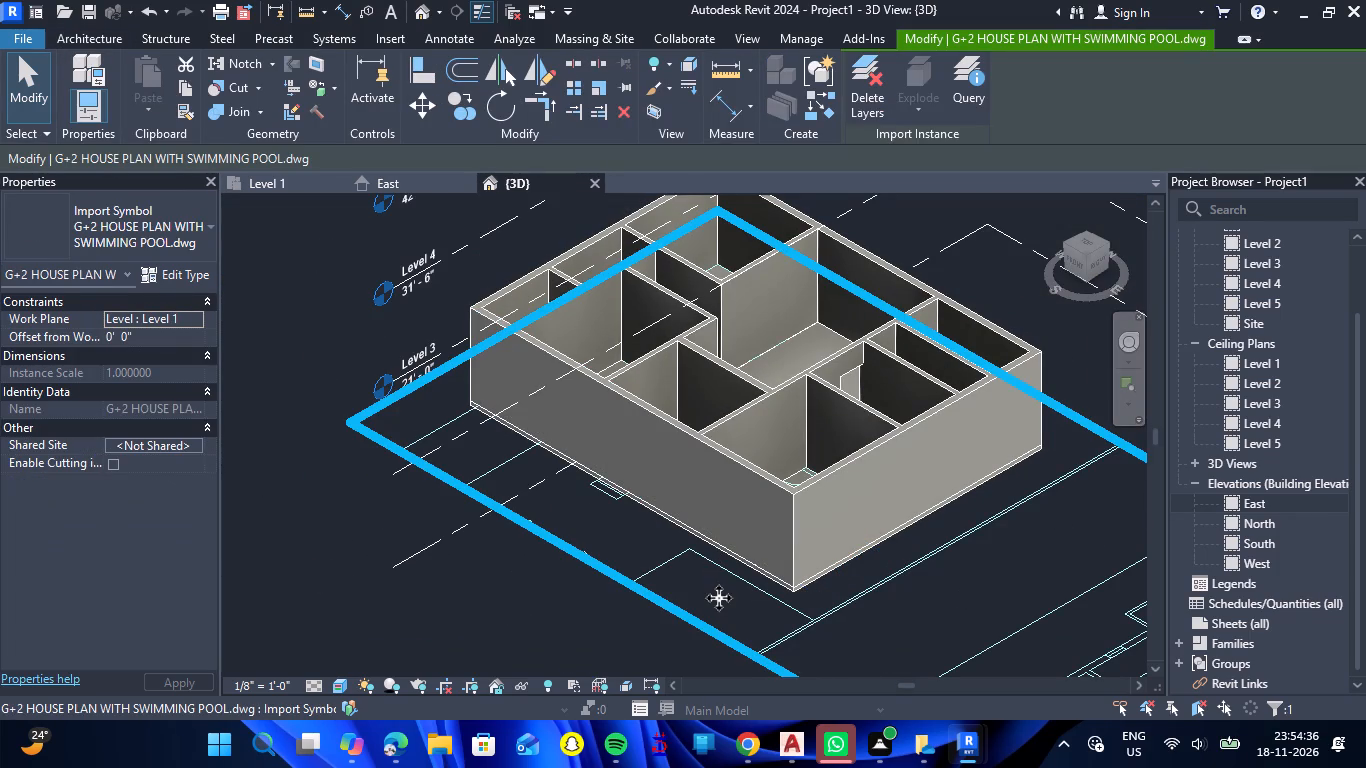
left_click_drag(719, 598, 758, 454, "shift")
right_click_drag(719, 598, 758, 454, "shift")
scroll(751, 458, "down", 4)
left_click_drag(729, 598, 764, 399, "shift")
right_click_drag(729, 598, 764, 399, "shift")
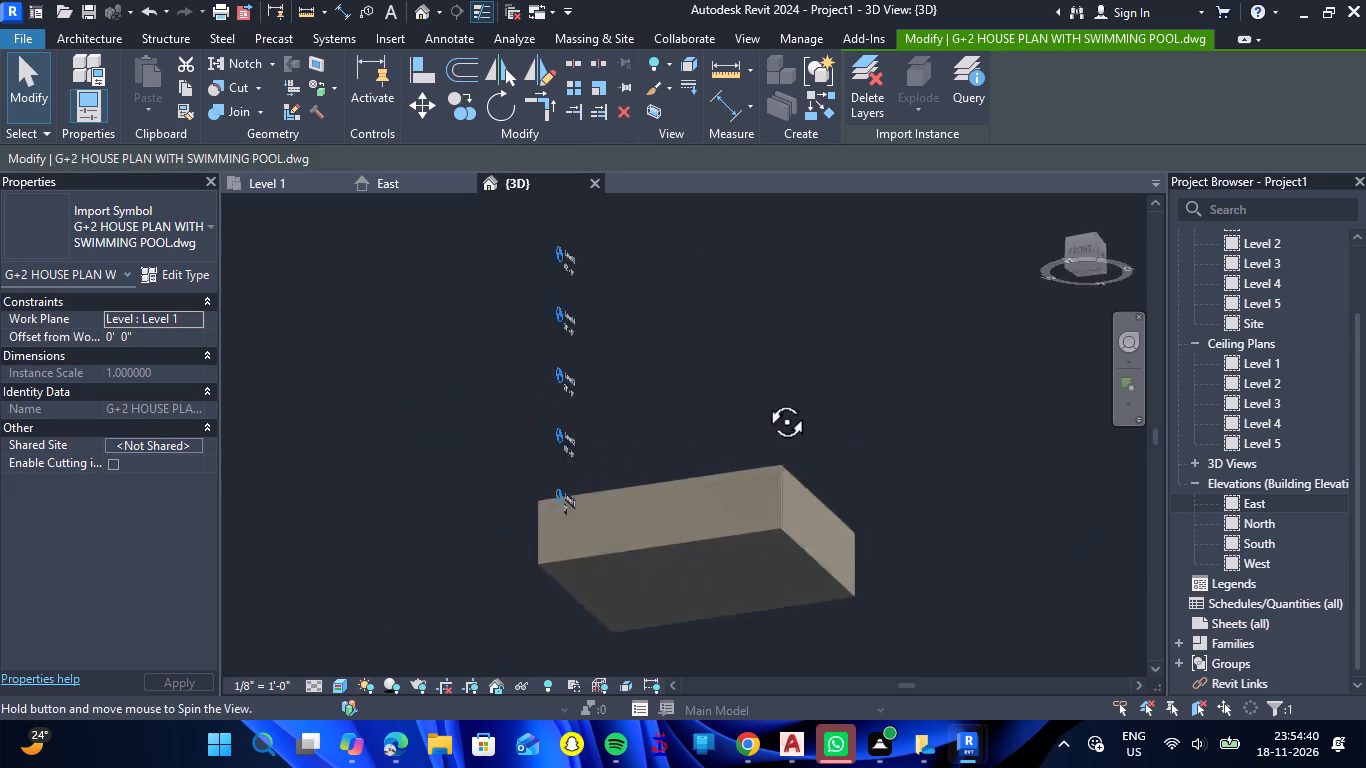
left_click_drag(764, 399, 680, 626, "shift")
right_click_drag(764, 399, 680, 626, "shift")
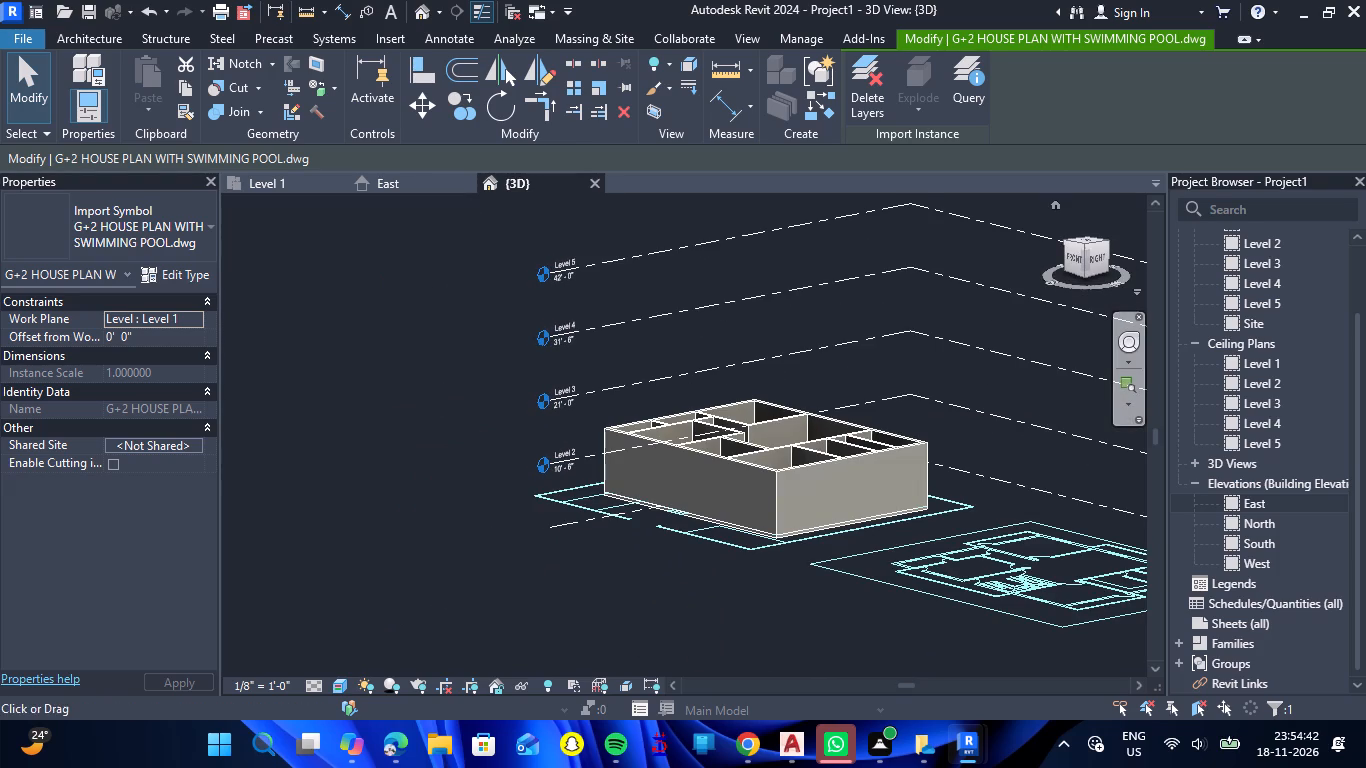
left_click(1078, 242)
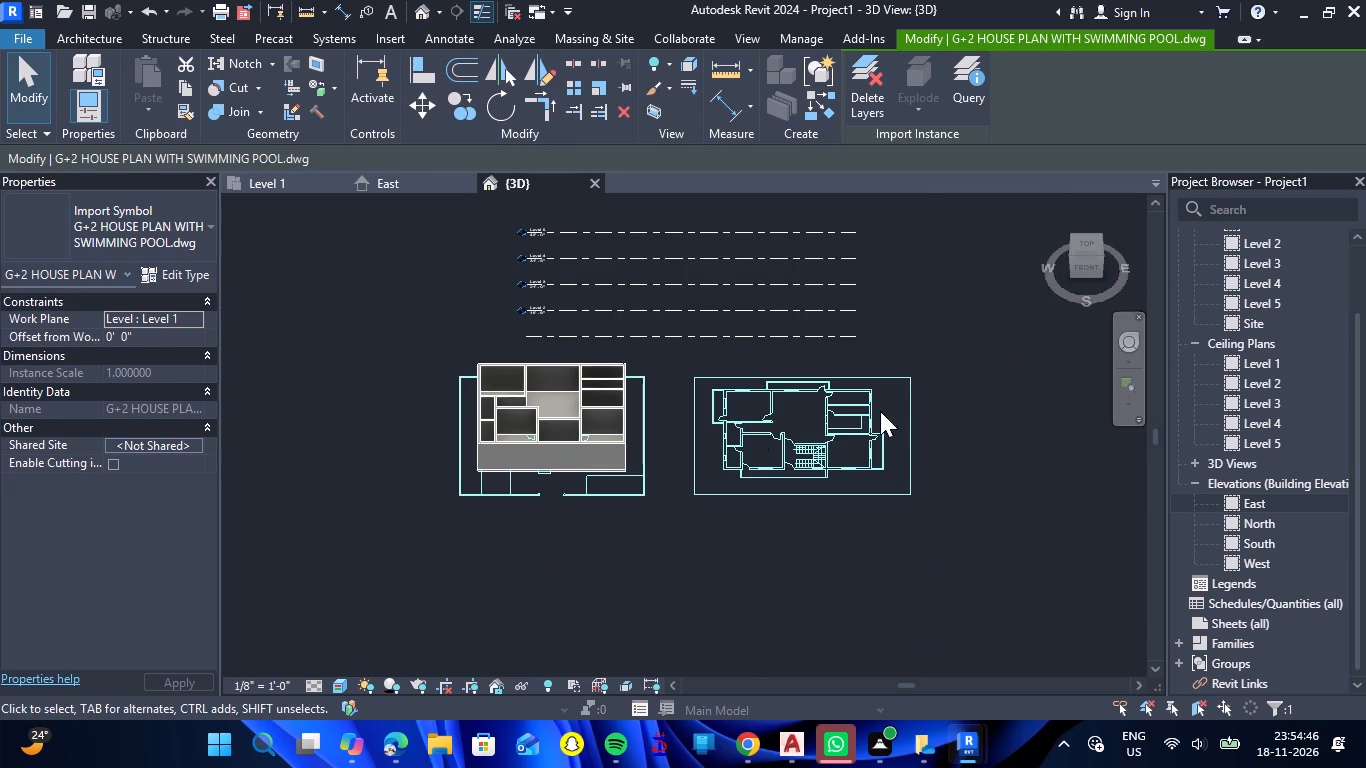
right_click_drag(922, 539, 845, 588)
left_click_drag(922, 539, 845, 588)
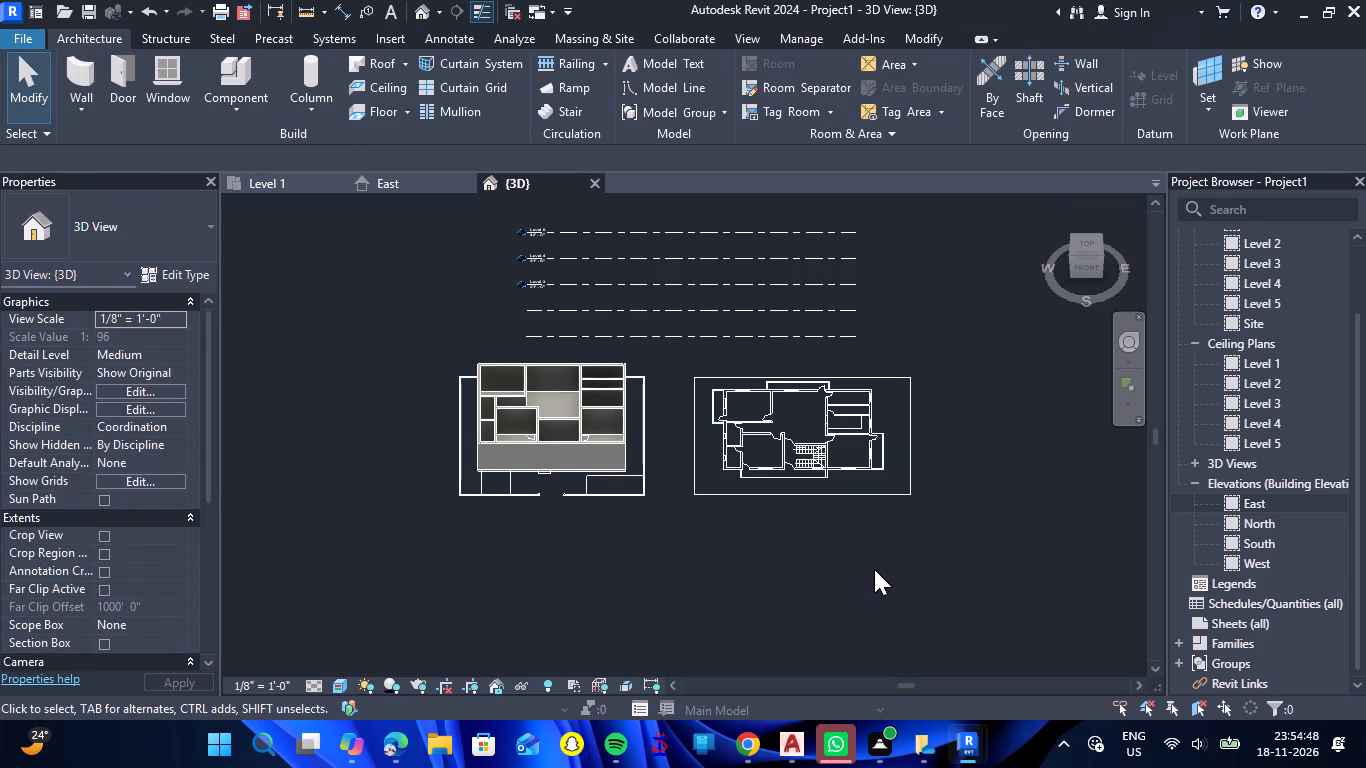
left_click_drag(875, 569, 787, 582, "shift")
right_click_drag(875, 569, 787, 582, "shift")
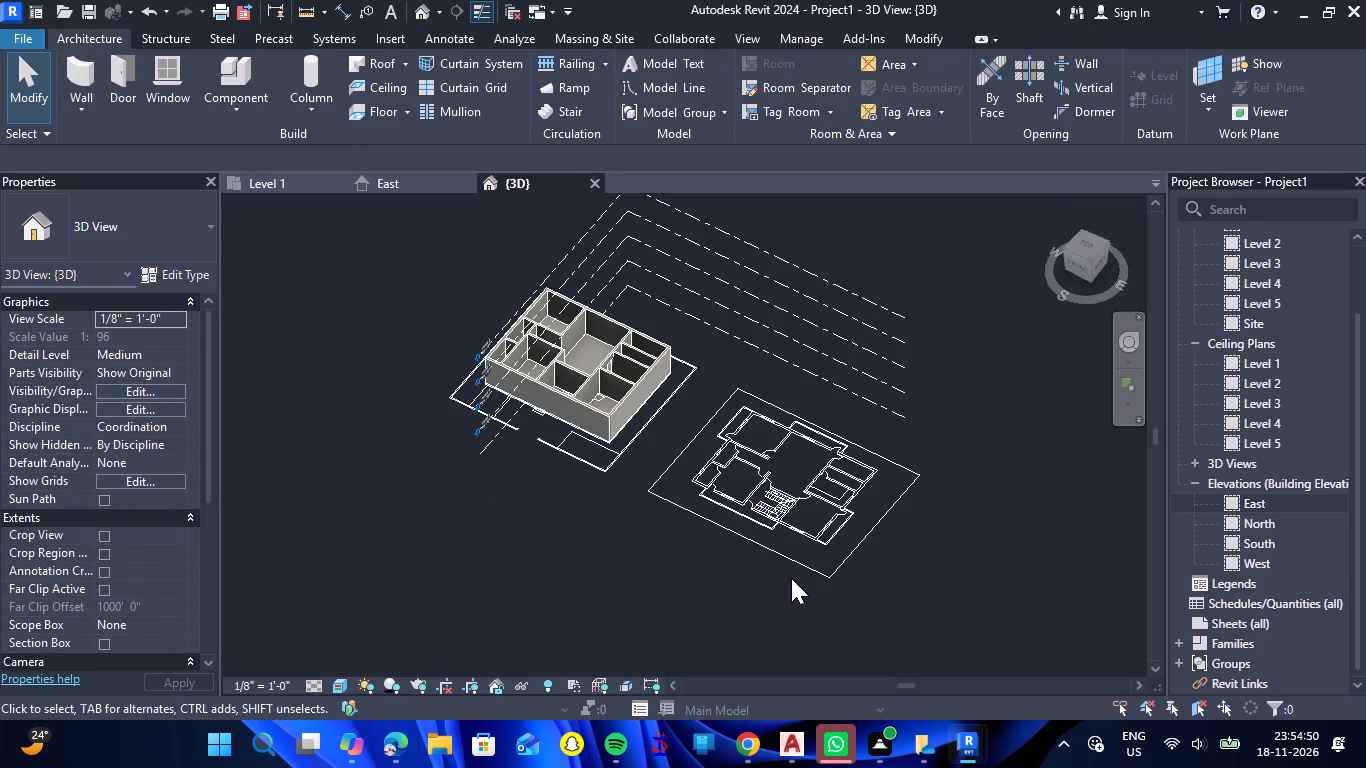
key("Escape")
scroll(590, 354, "up", 5)
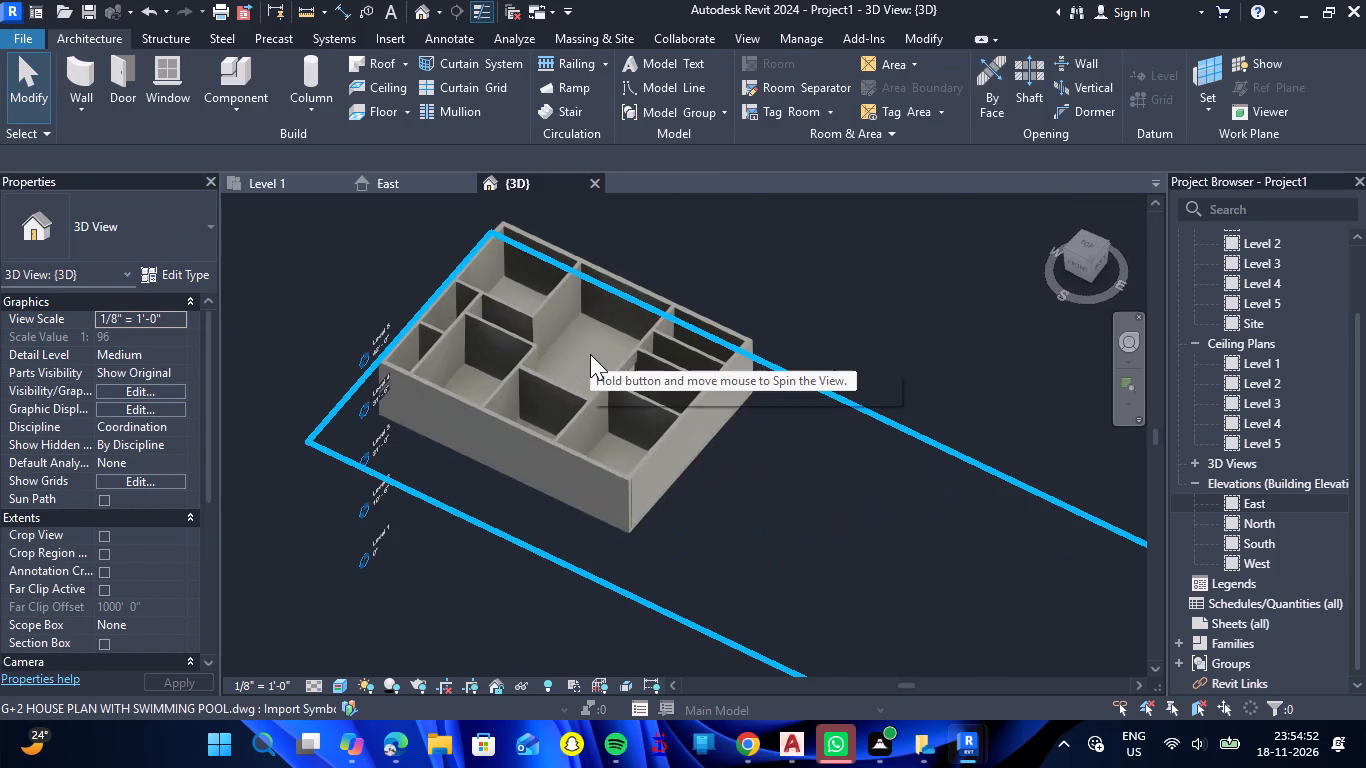
scroll(590, 354, "up", 4)
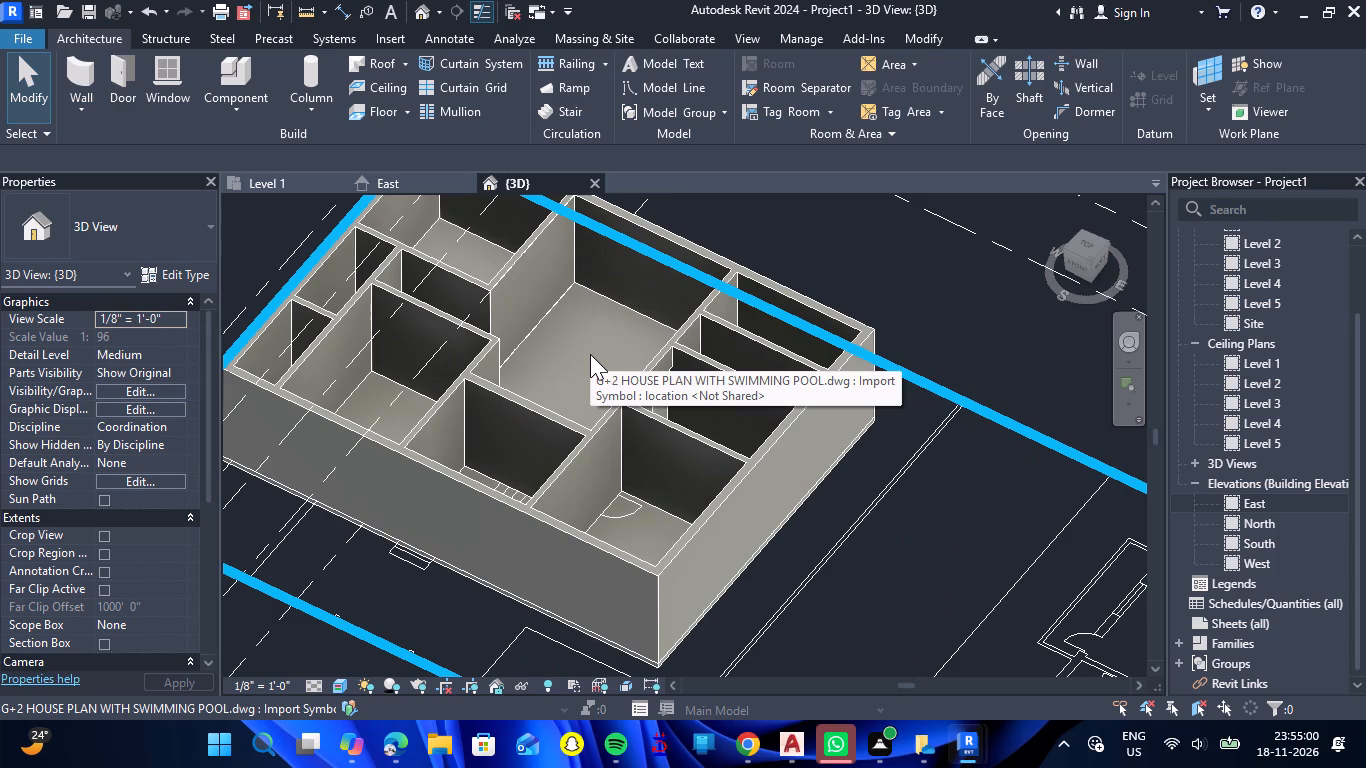
scroll(590, 354, "down", 2)
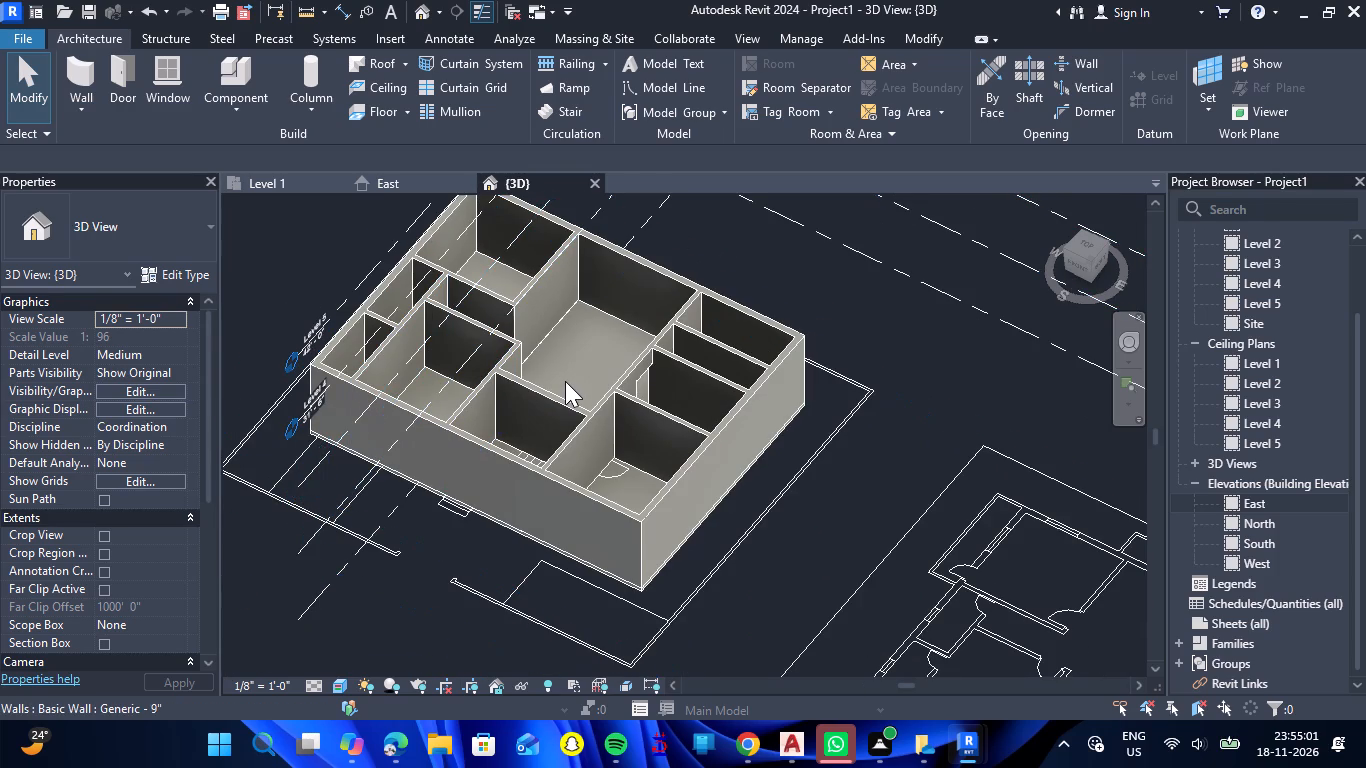
On the Level 1 plan, load the door family Aluprof_MB-86ST-AD07_PanelDoor_Sgl_Out-Open_EN_R-00310_P01 from the India library's Doors > Residential folder.
left_click(275, 179)
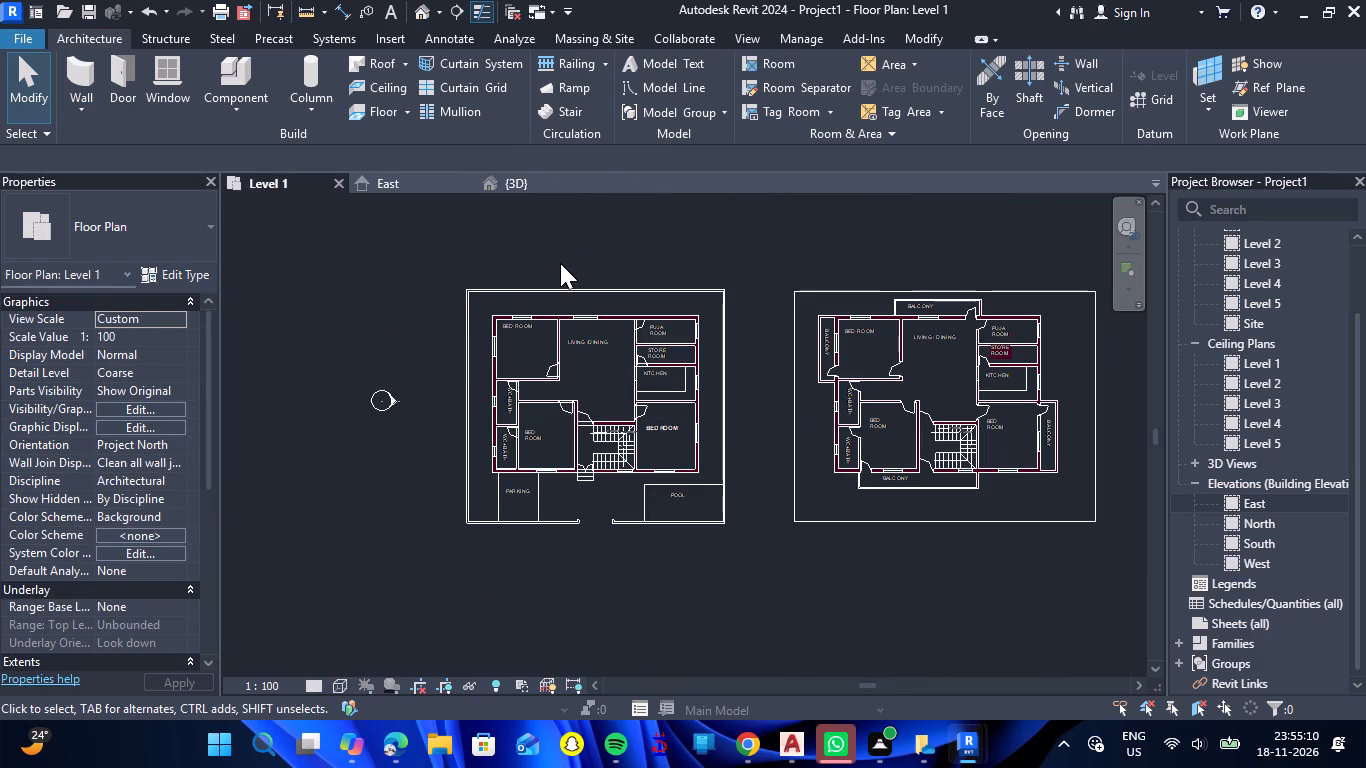
scroll(572, 371, "up", 4)
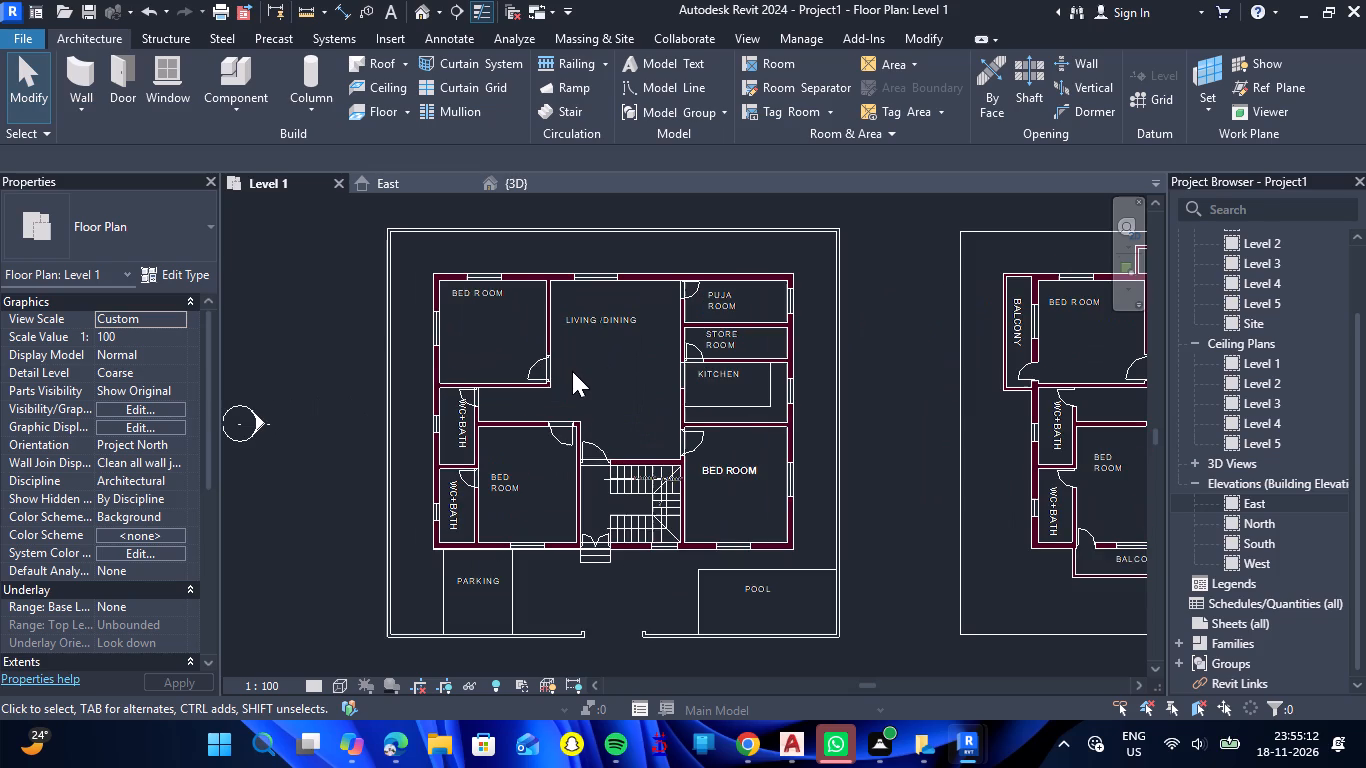
left_click(137, 101)
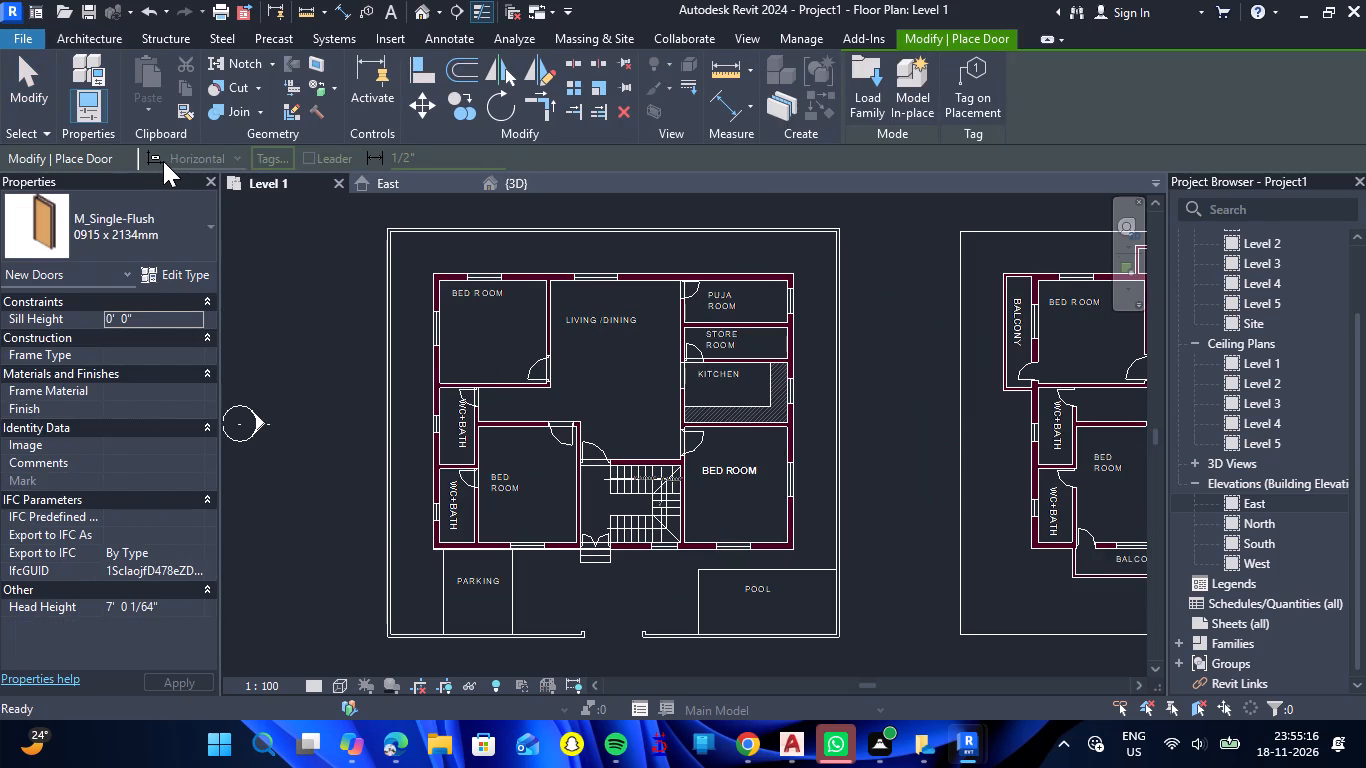
left_click(877, 103)
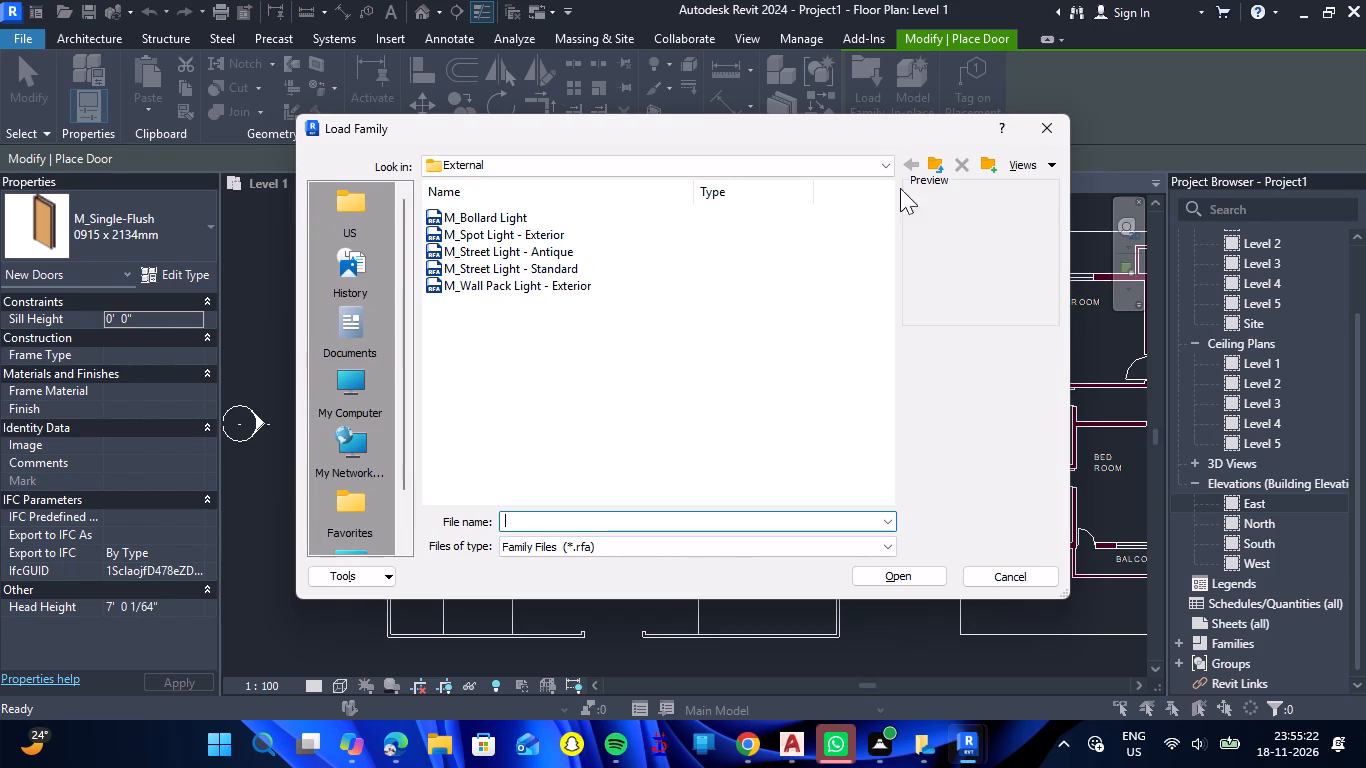
left_click(928, 169)
left_click(928, 169)
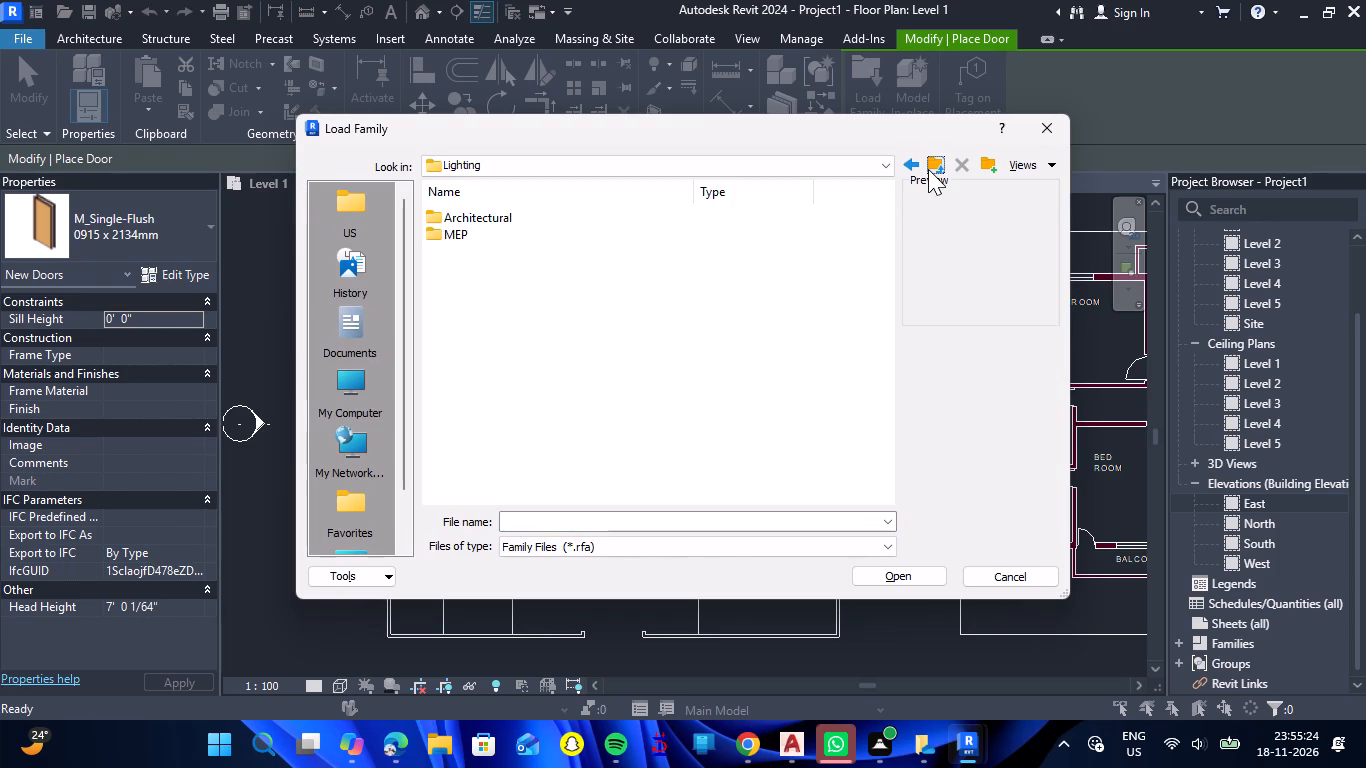
left_click(928, 169)
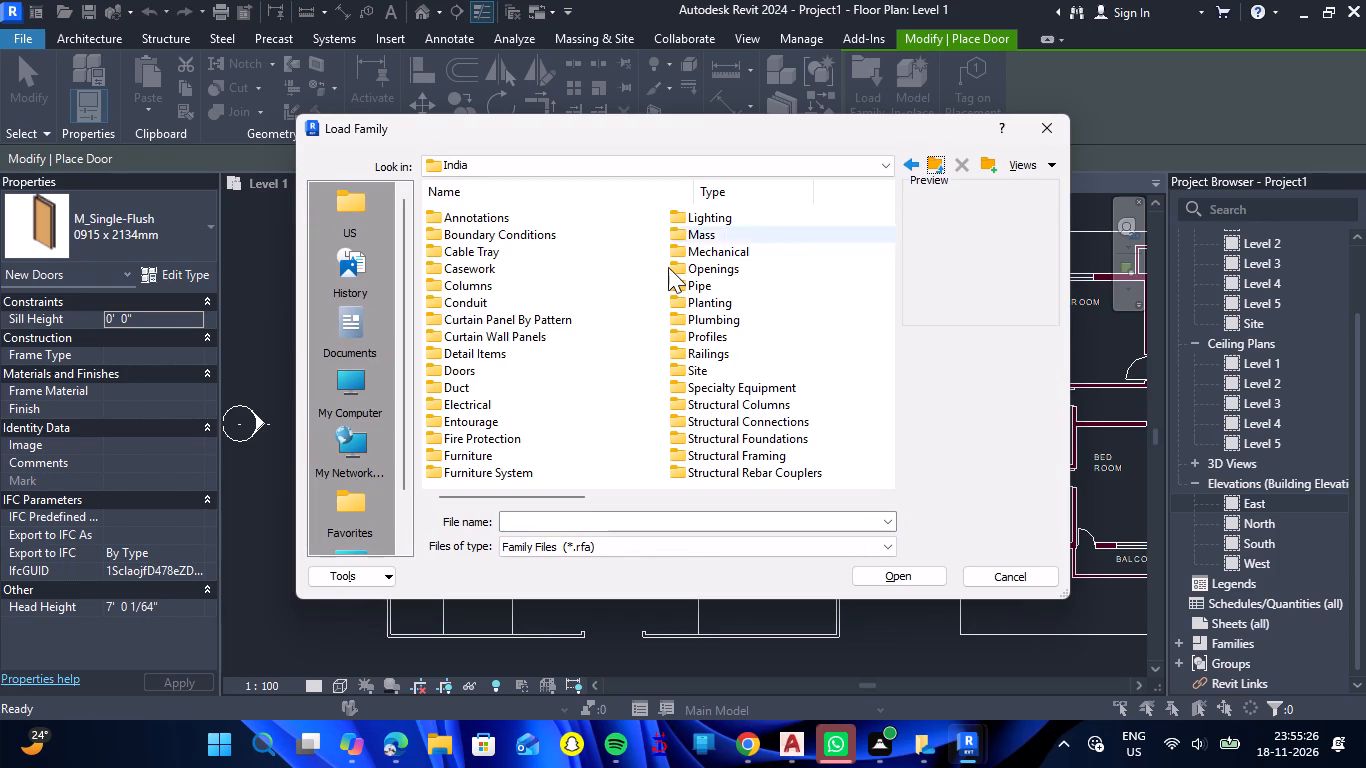
left_click(489, 375)
left_click(489, 375)
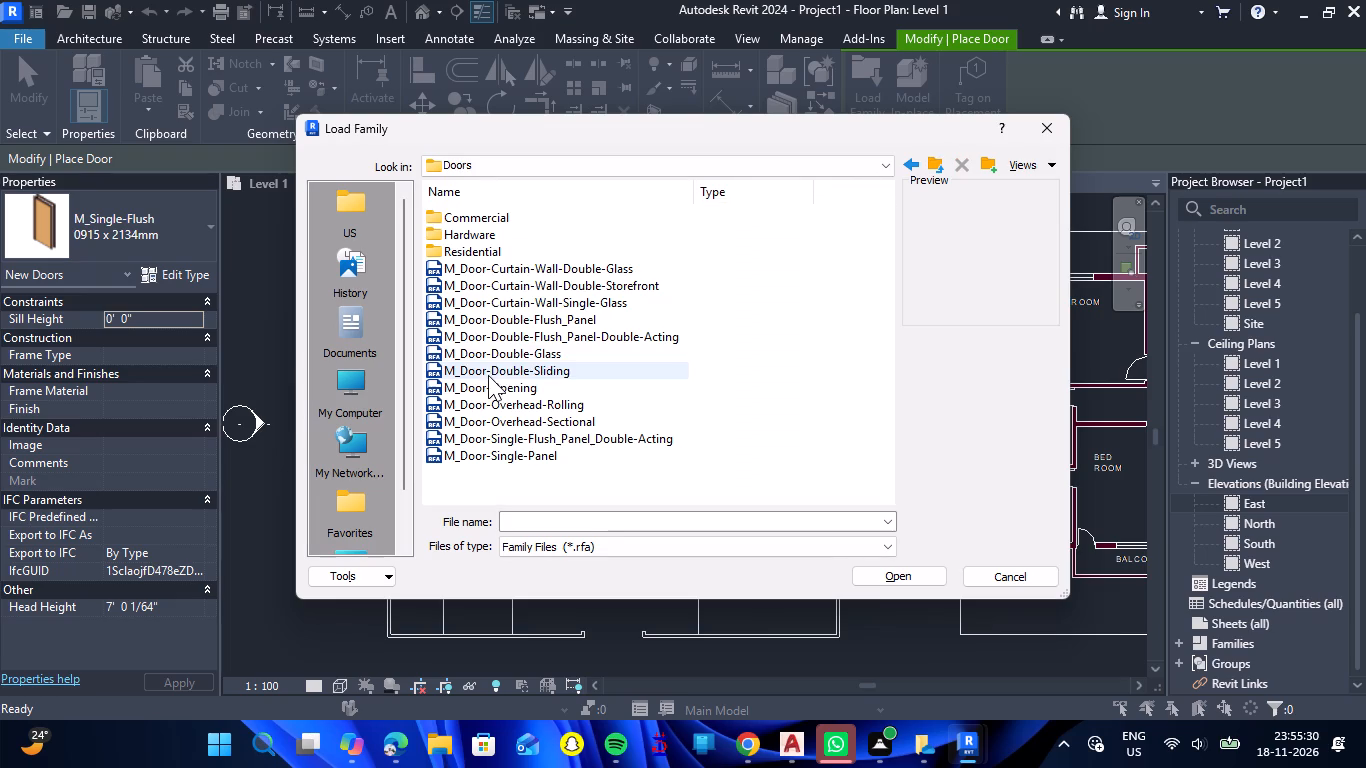
double_click(473, 252)
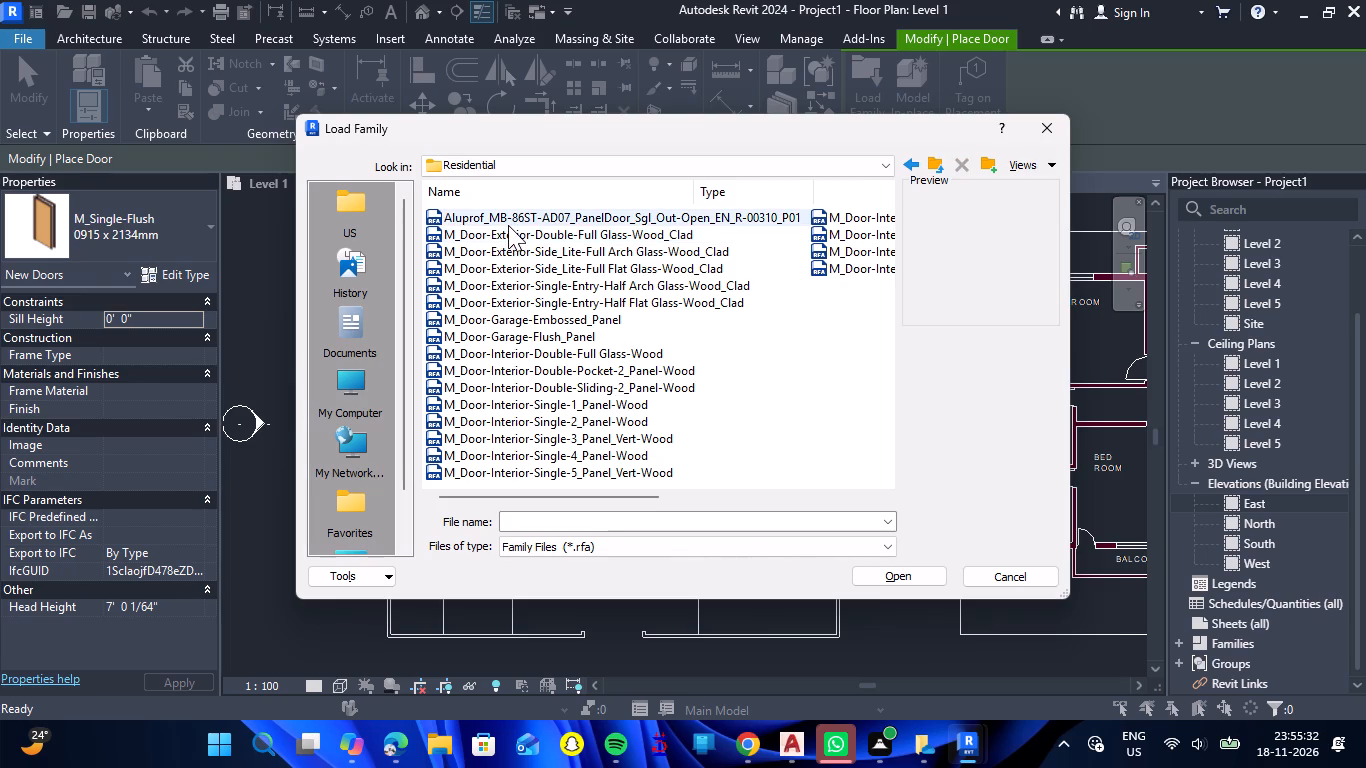
left_click(508, 225)
double_click(518, 221)
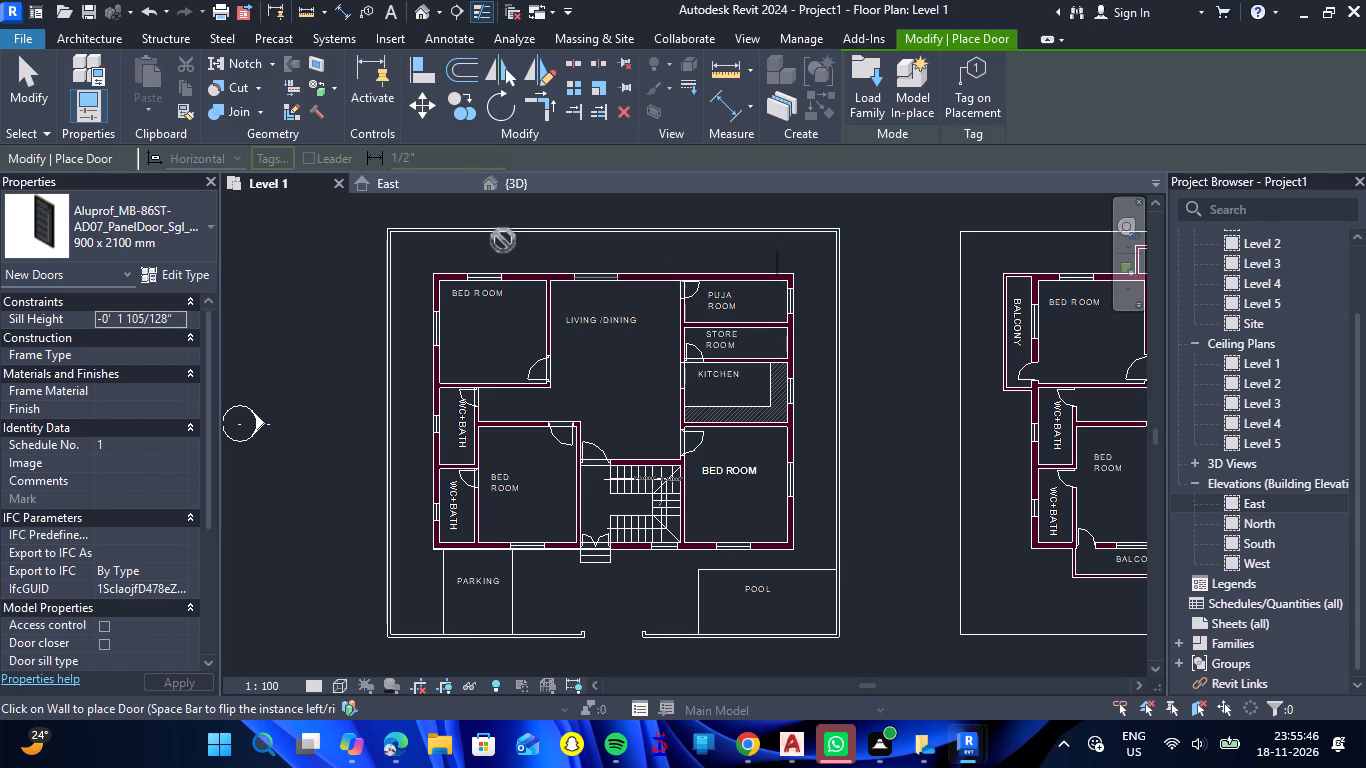
Duplicate the loaded Aluprof door's 900 x 2100 mm type under the name 3'.
left_click(185, 282)
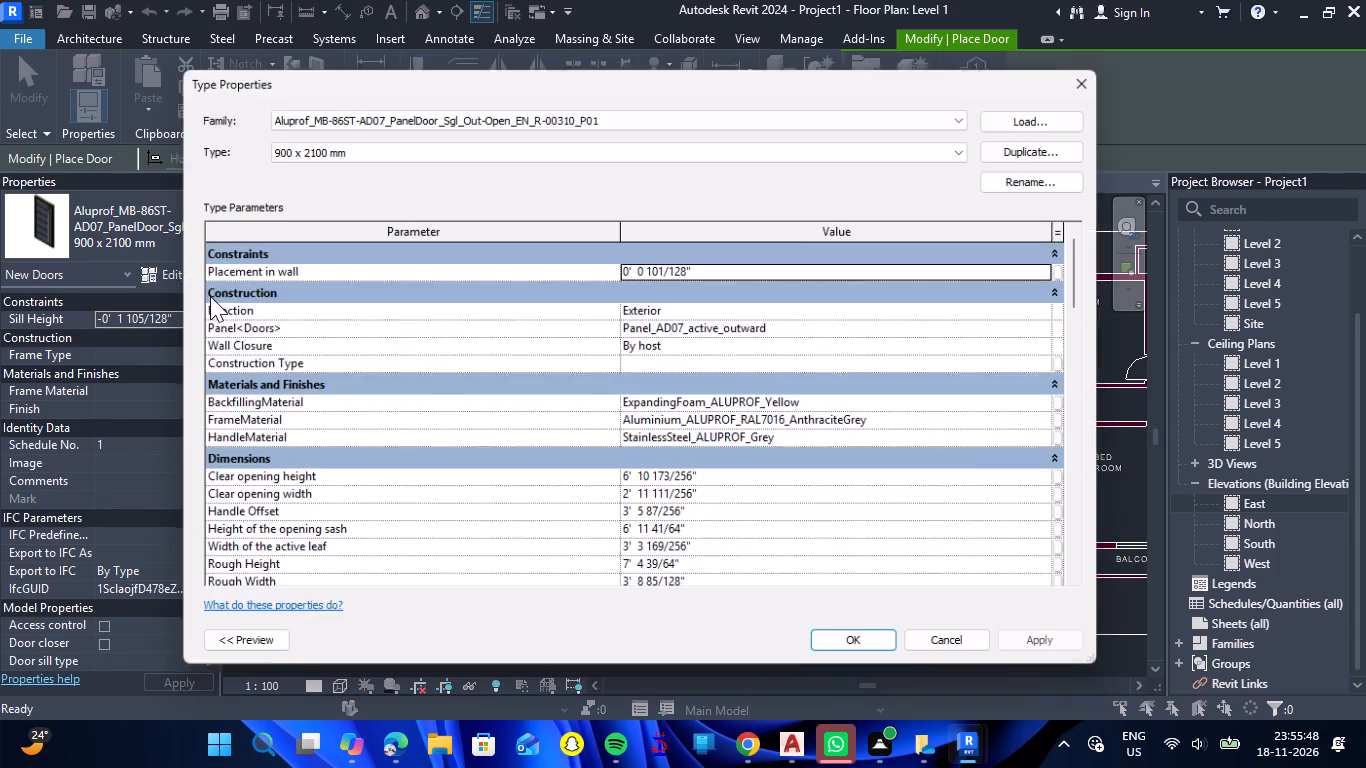
left_click(1005, 146)
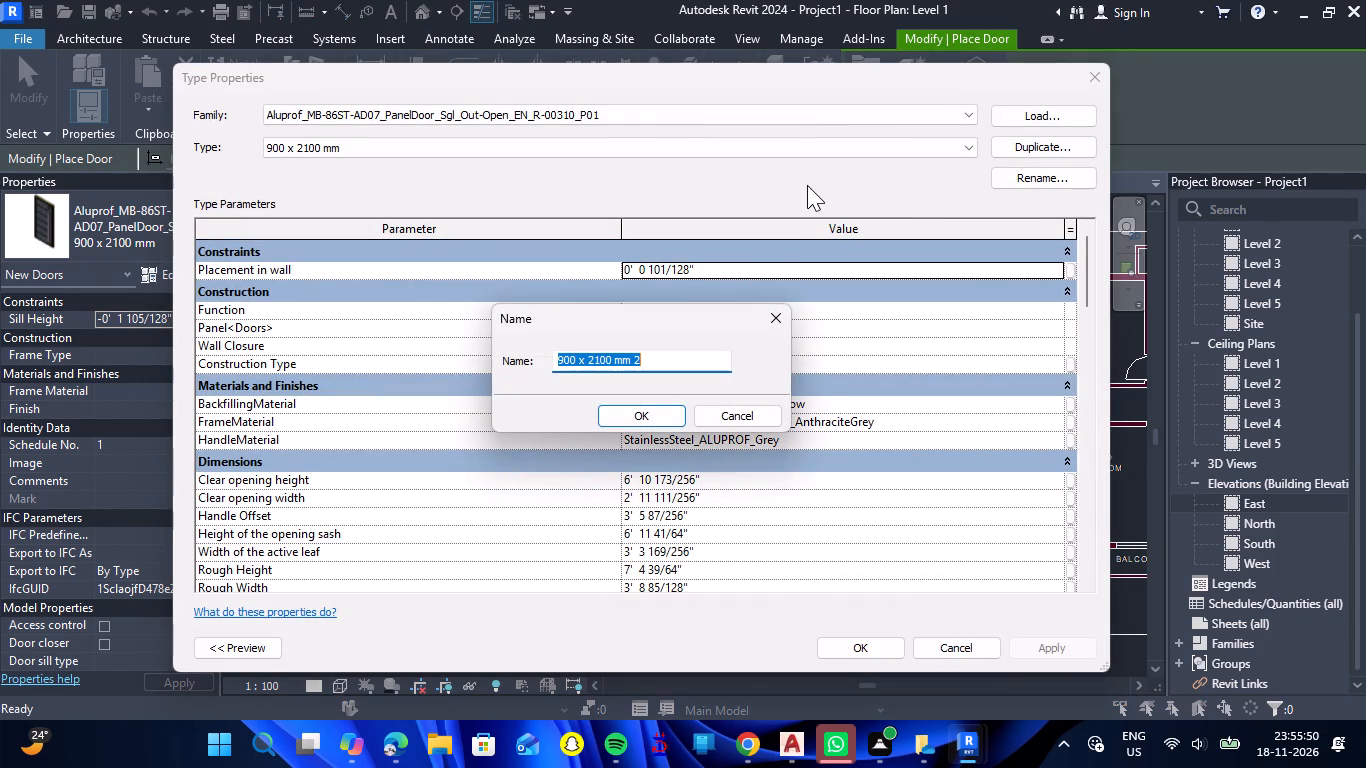
key("3")
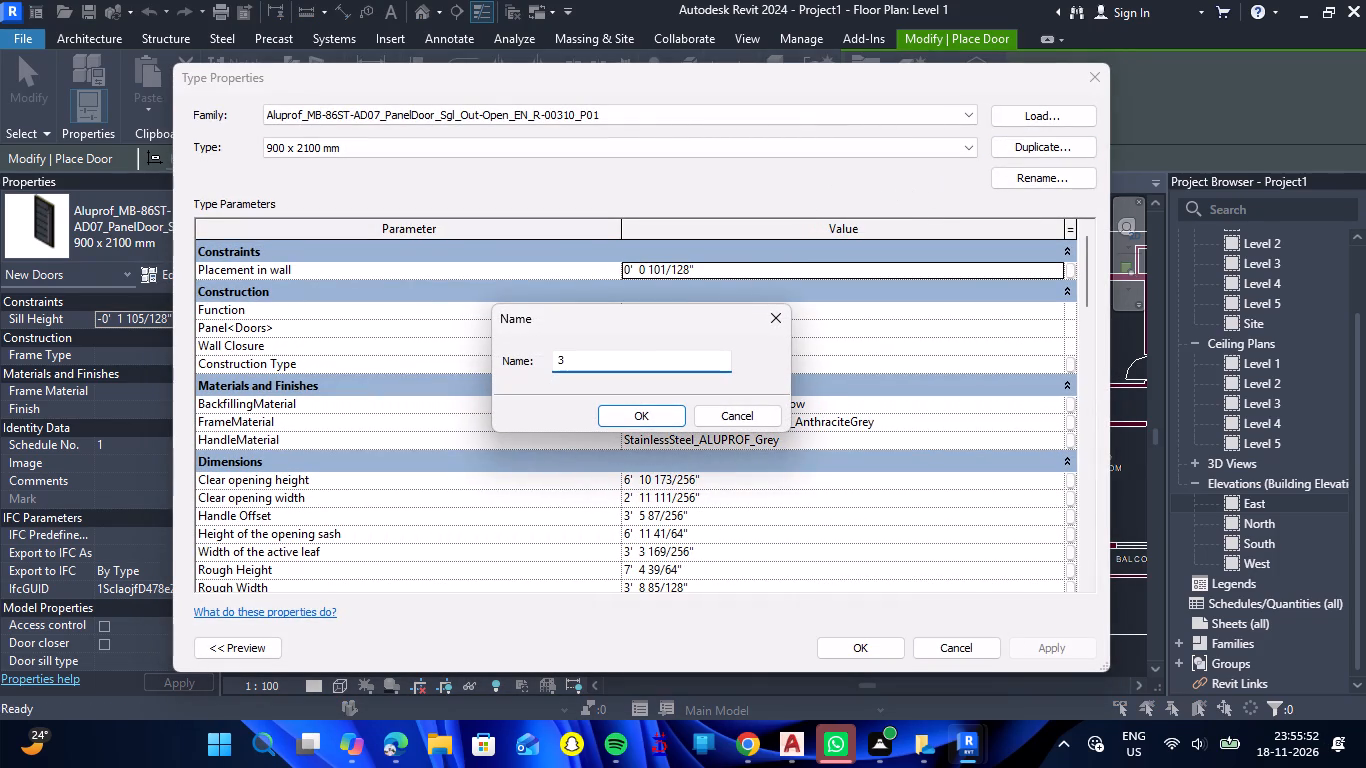
key("apostrophe")
key("Return")
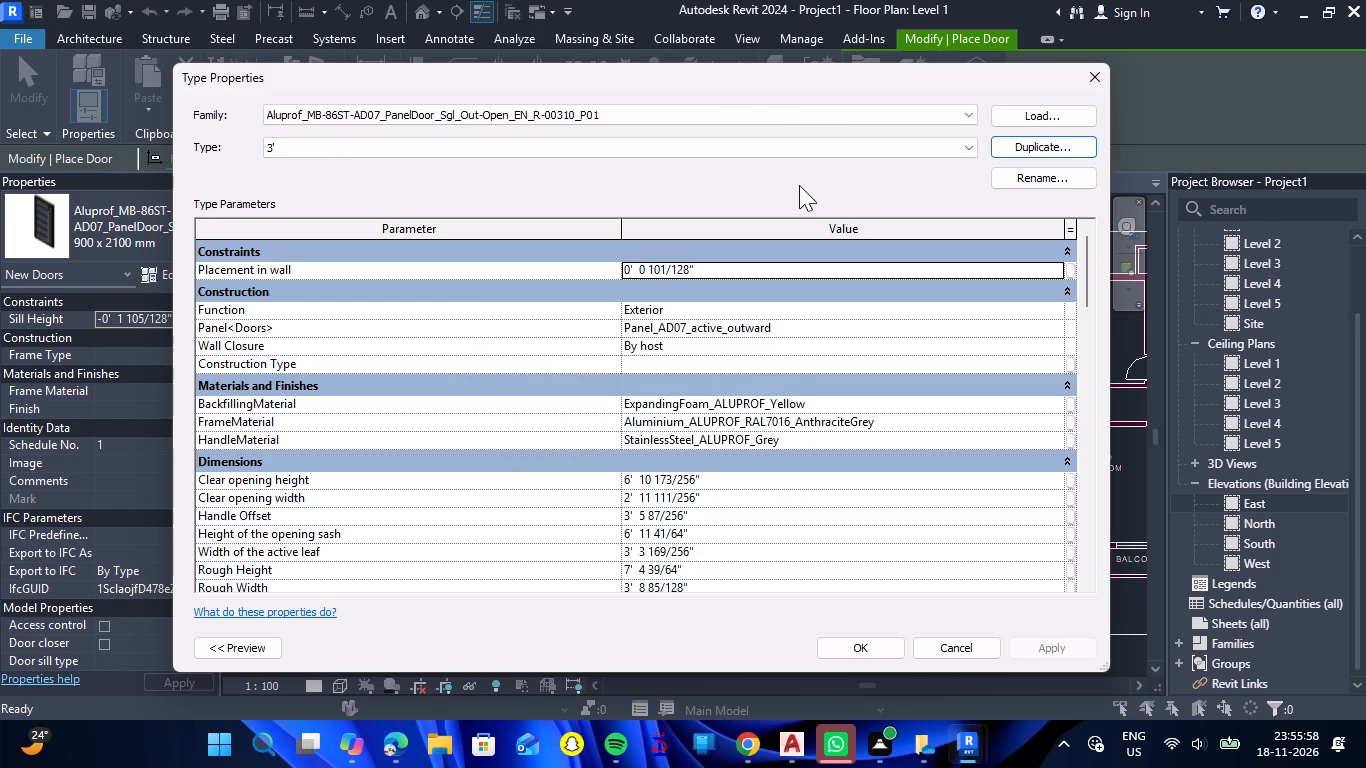
Set the 3' door type's width to 3' and its height to 6'.
scroll(757, 368, "down", 2)
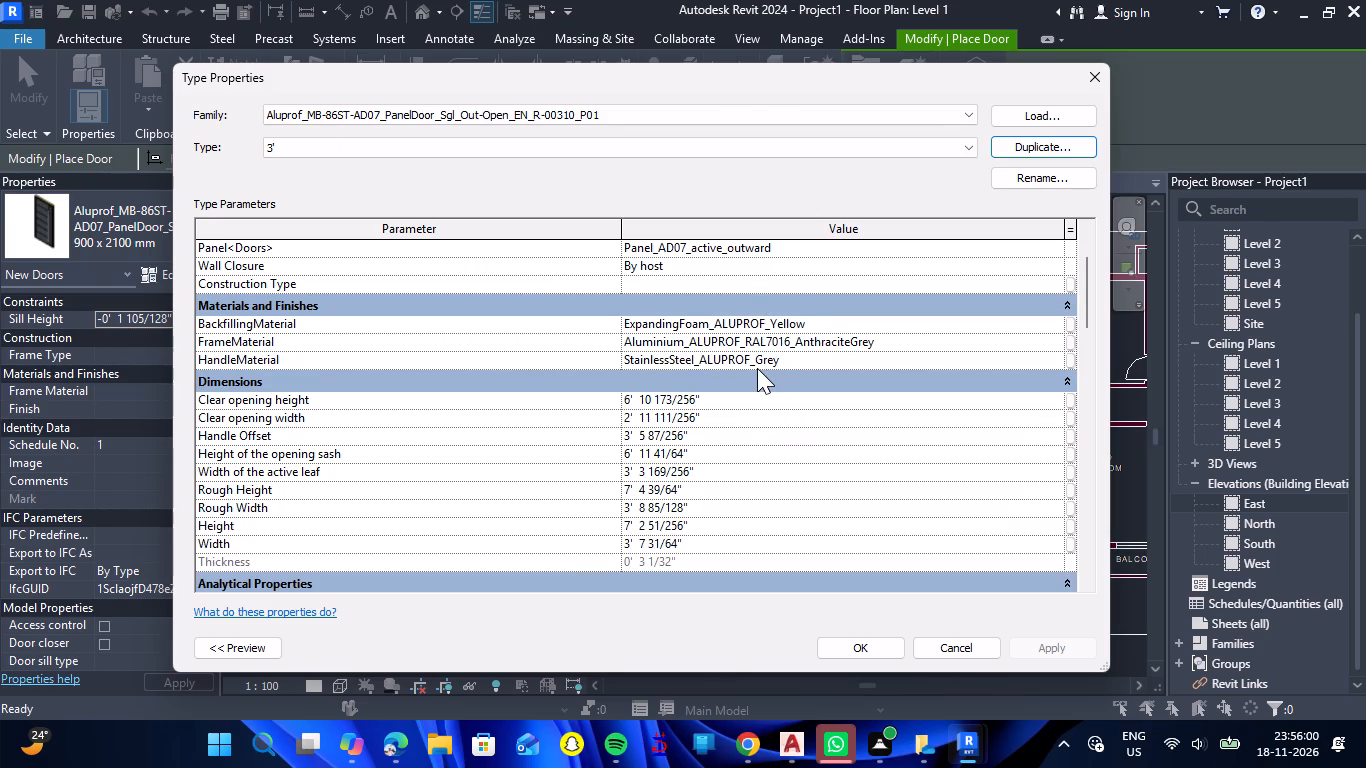
scroll(742, 402, "down", 2)
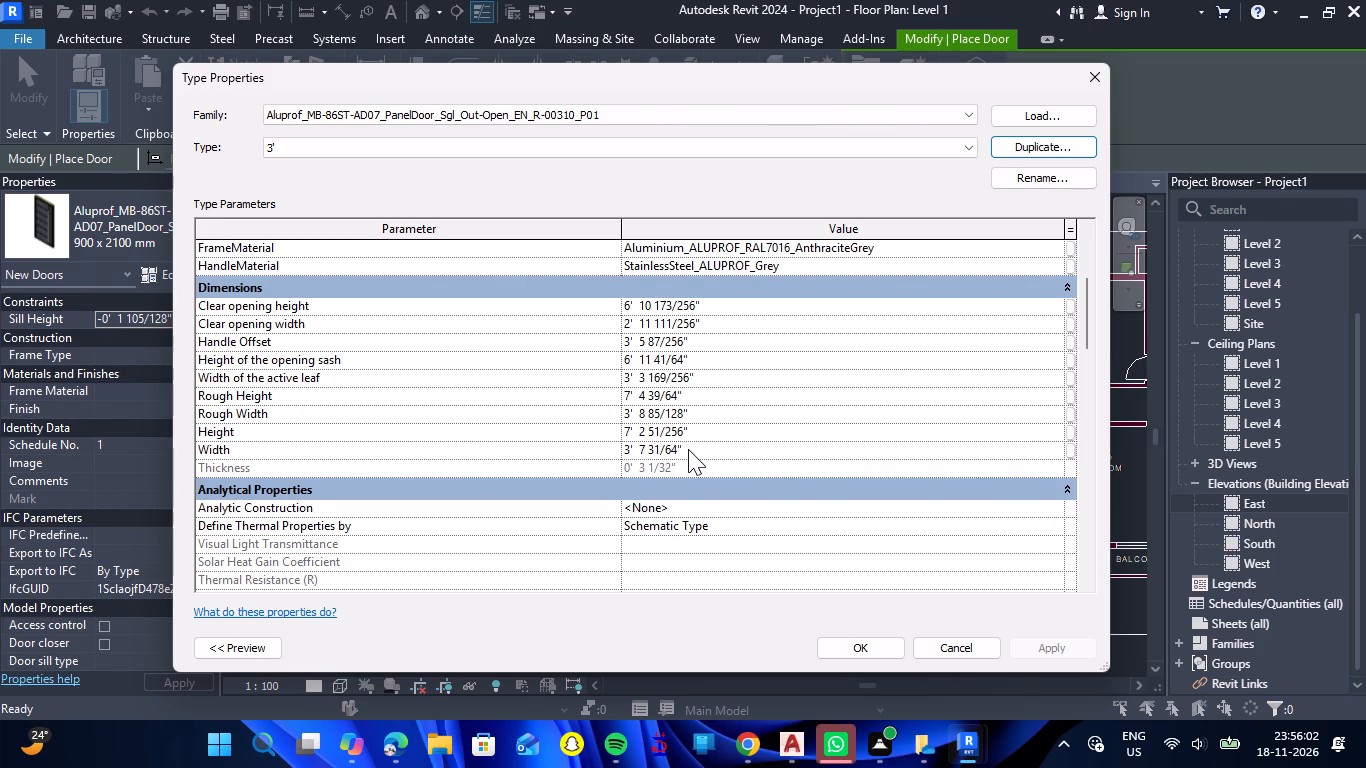
left_click(688, 450)
left_click_drag(688, 450, 555, 455)
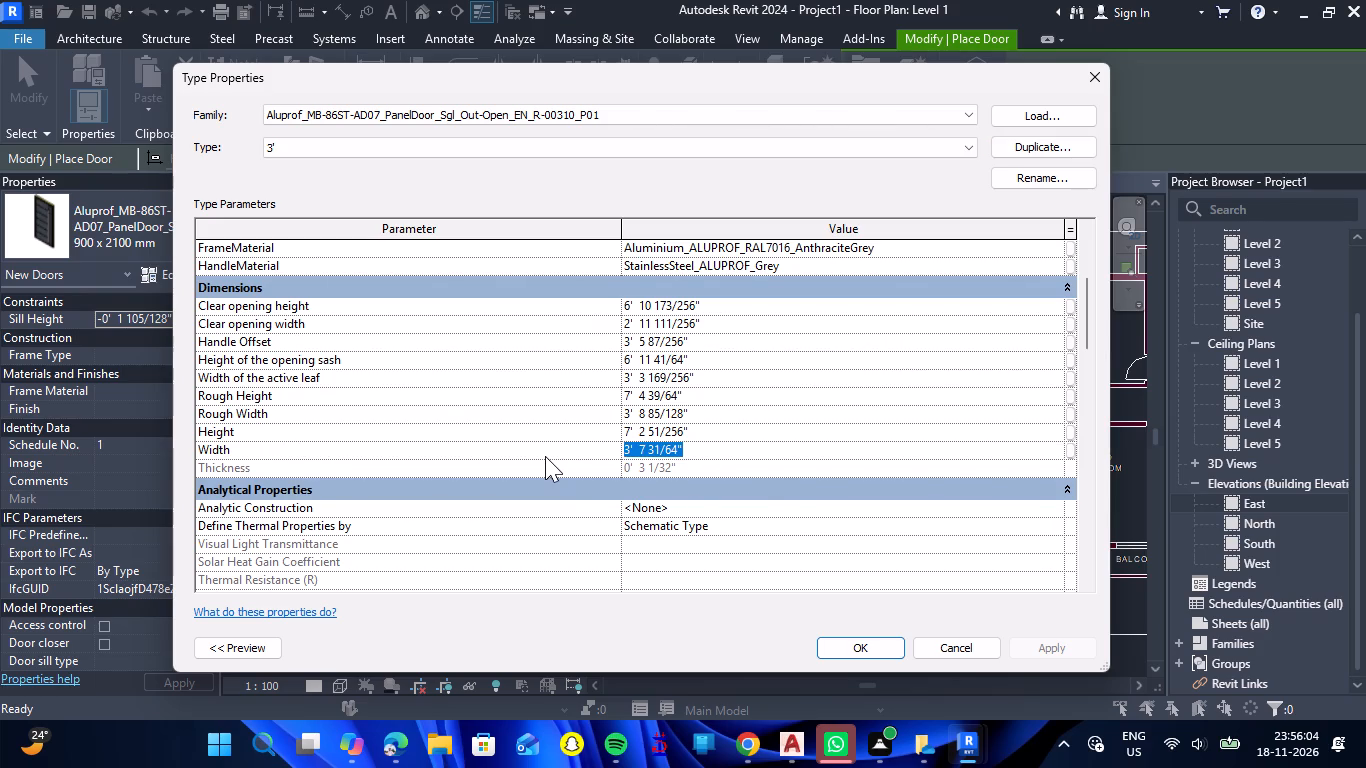
key("3")
key("apostrophe")
key("Return")
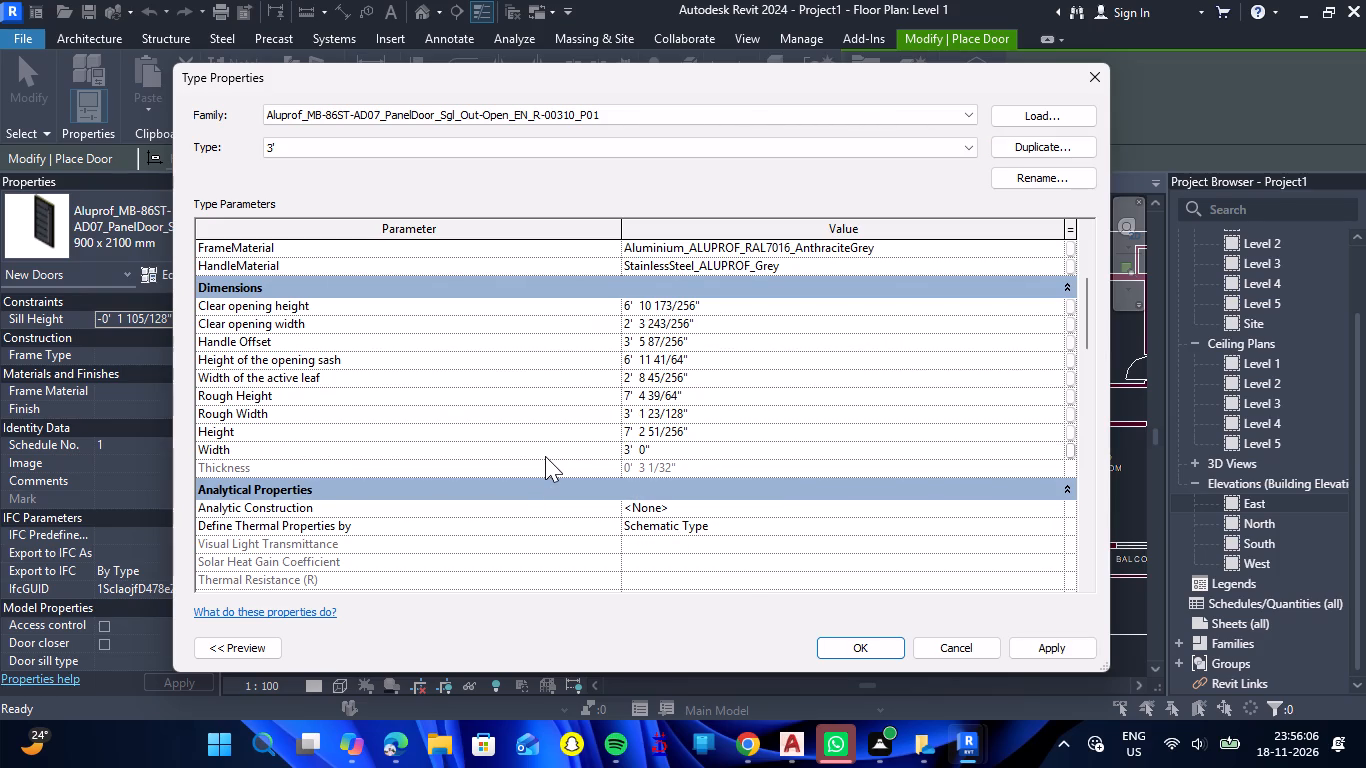
scroll(600, 452, "down", 2)
scroll(609, 439, "up", 5)
scroll(609, 439, "down", 2)
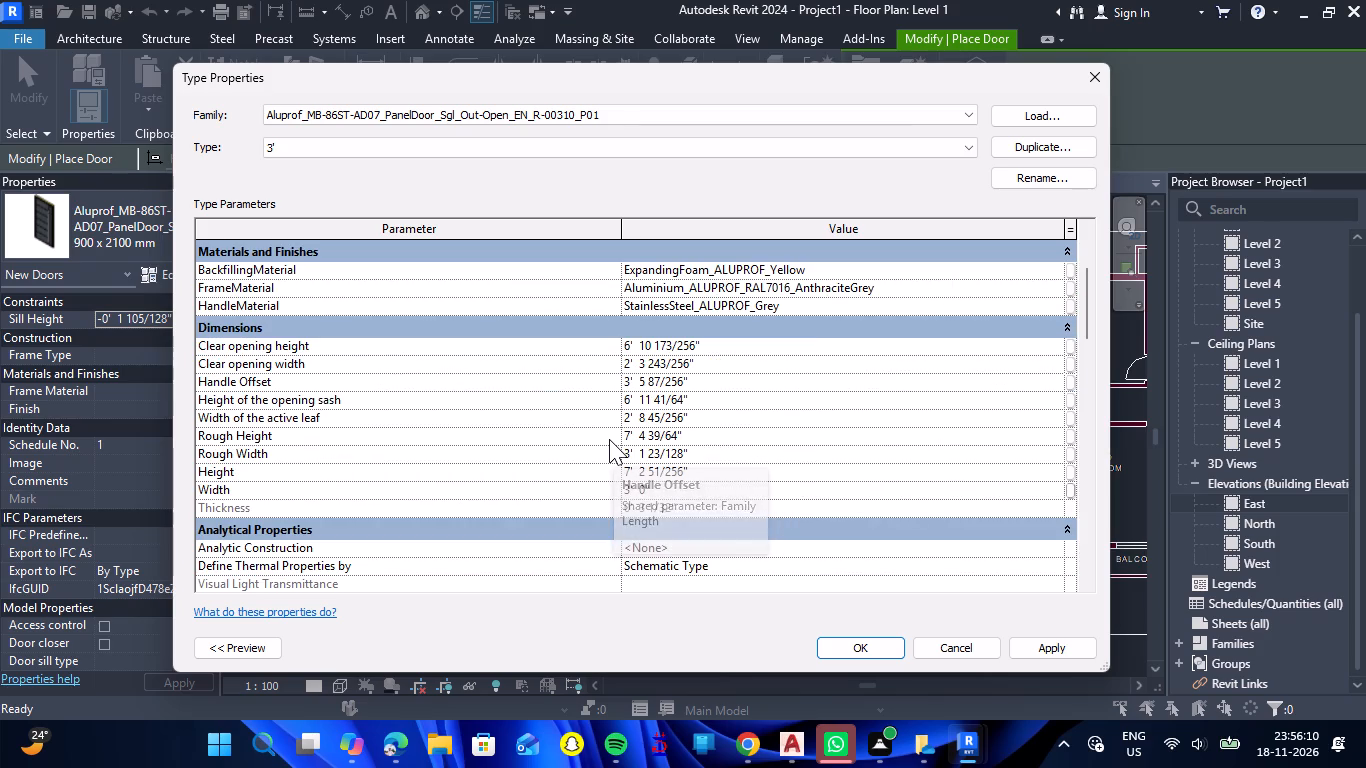
left_click(719, 472)
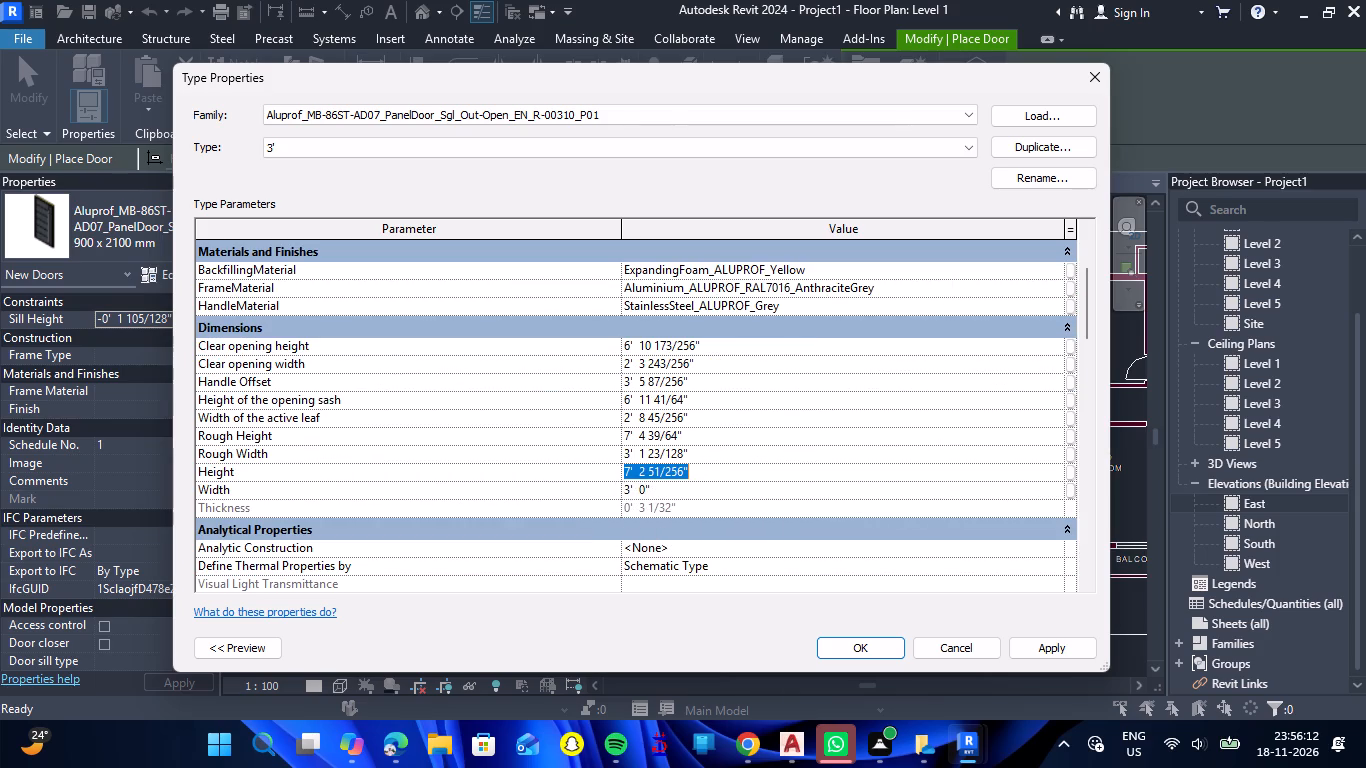
type("6'")
key("Return")
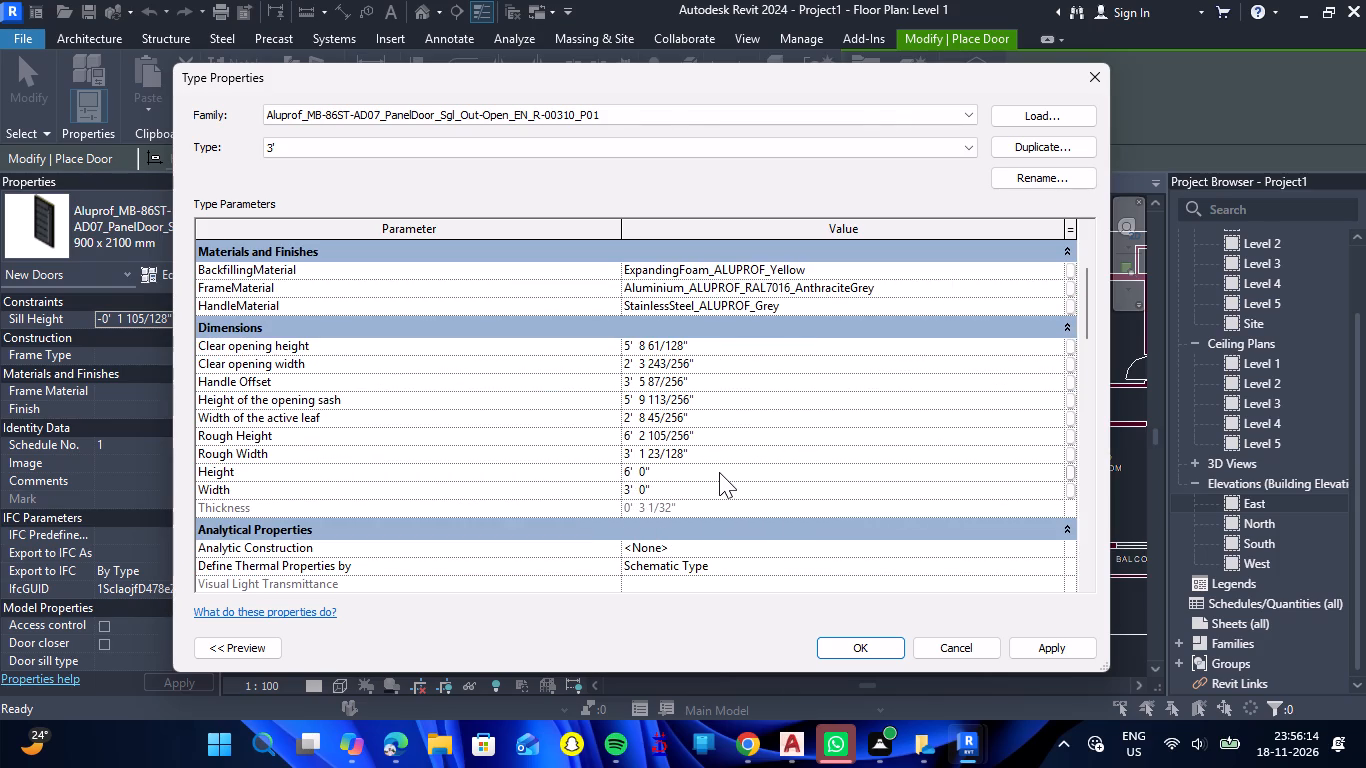
left_click(876, 651)
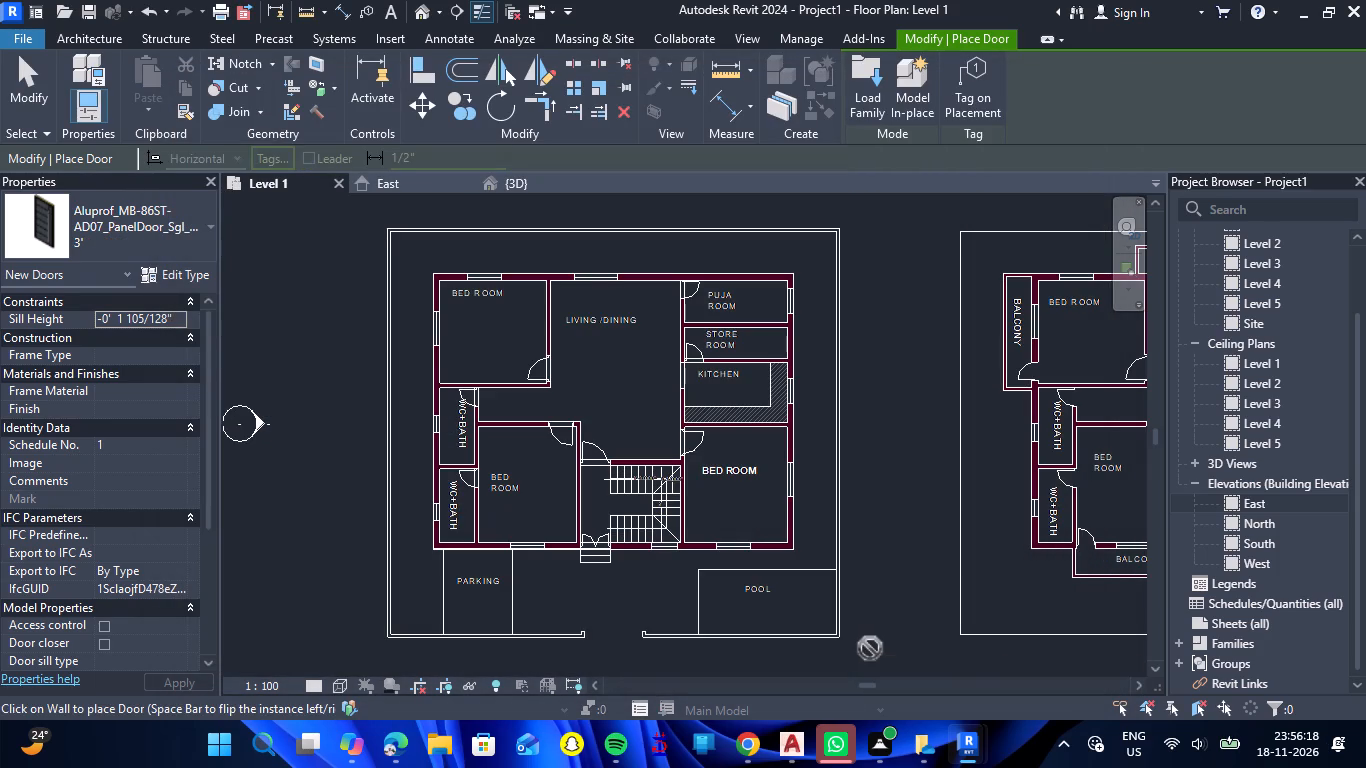
Place 3' doors at the CAD openings of the two bedrooms beside the WC+Baths and between the living/dining area and the staircase.
scroll(539, 372, "up", 4)
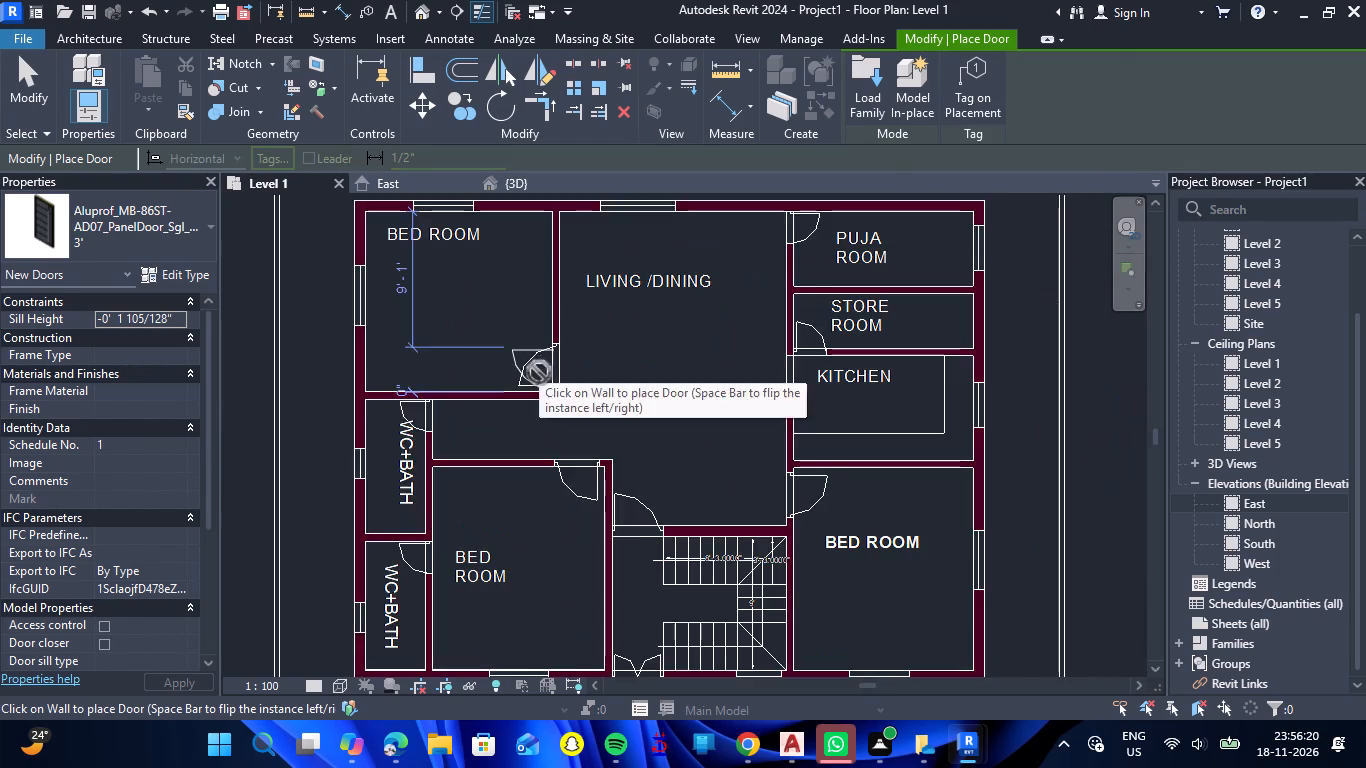
scroll(539, 372, "up", 8)
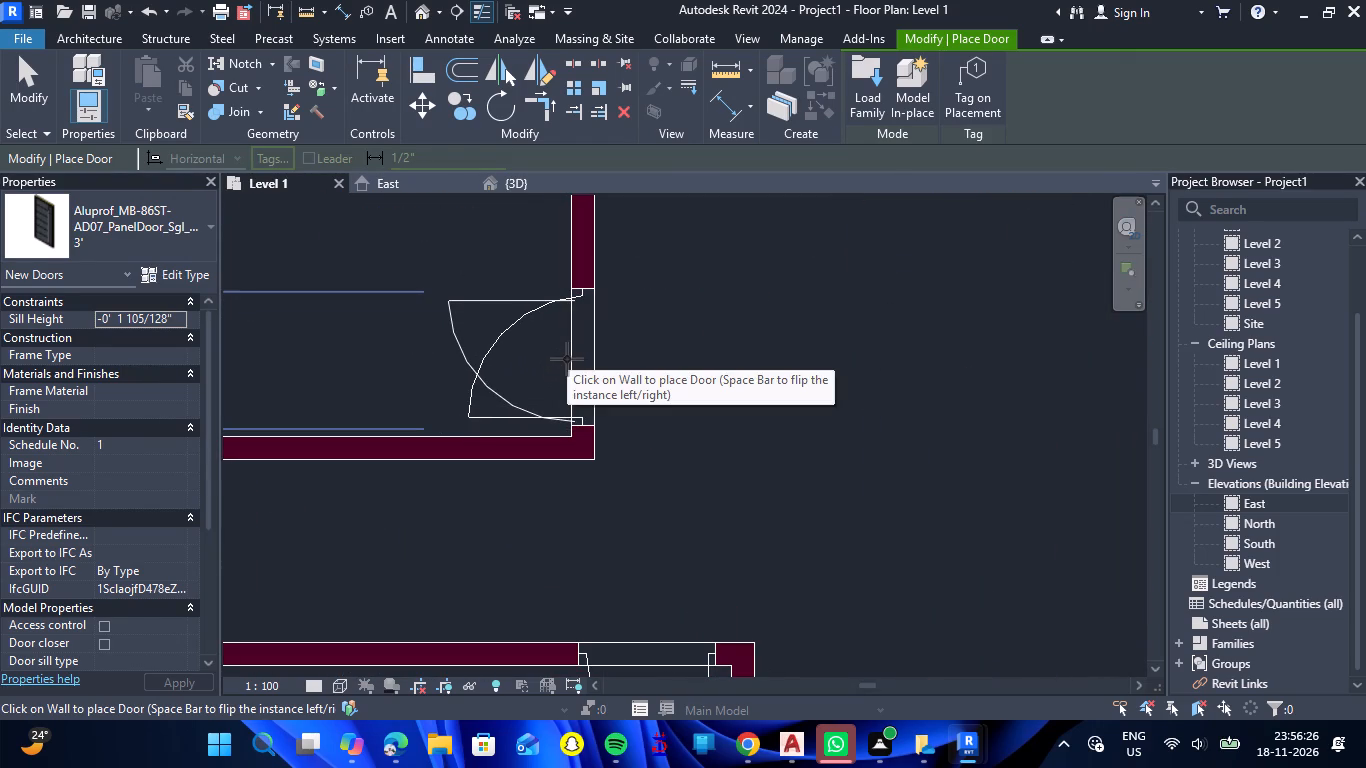
left_click(567, 359)
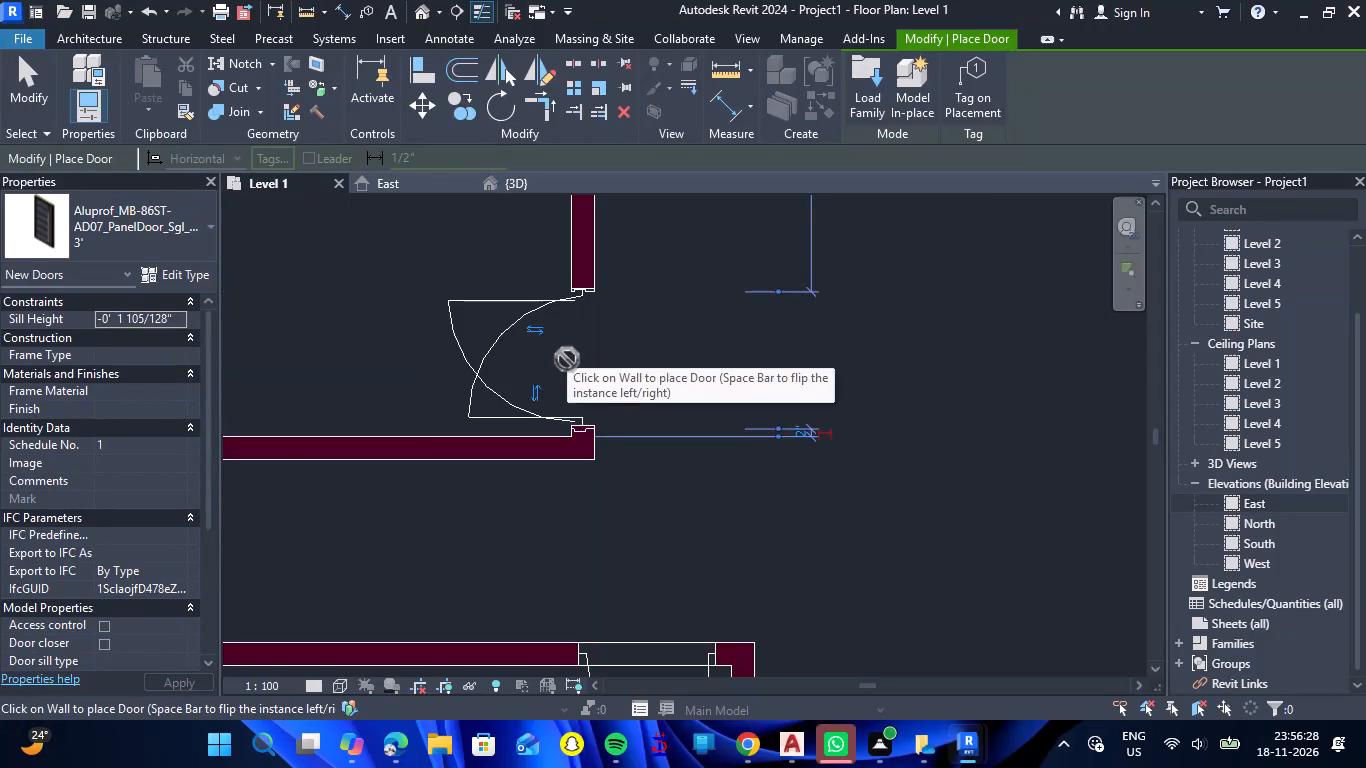
scroll(567, 359, "down", 5)
scroll(610, 514, "up", 1)
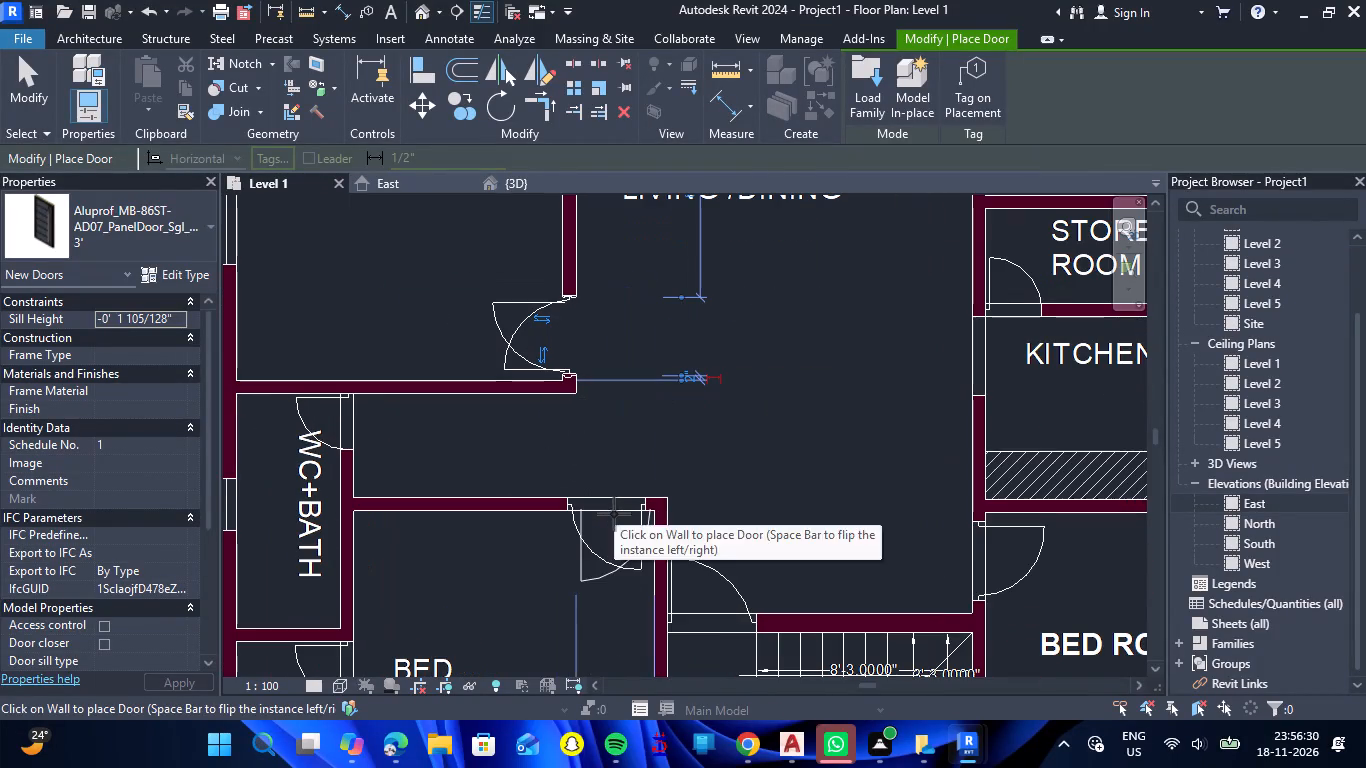
left_click(606, 516)
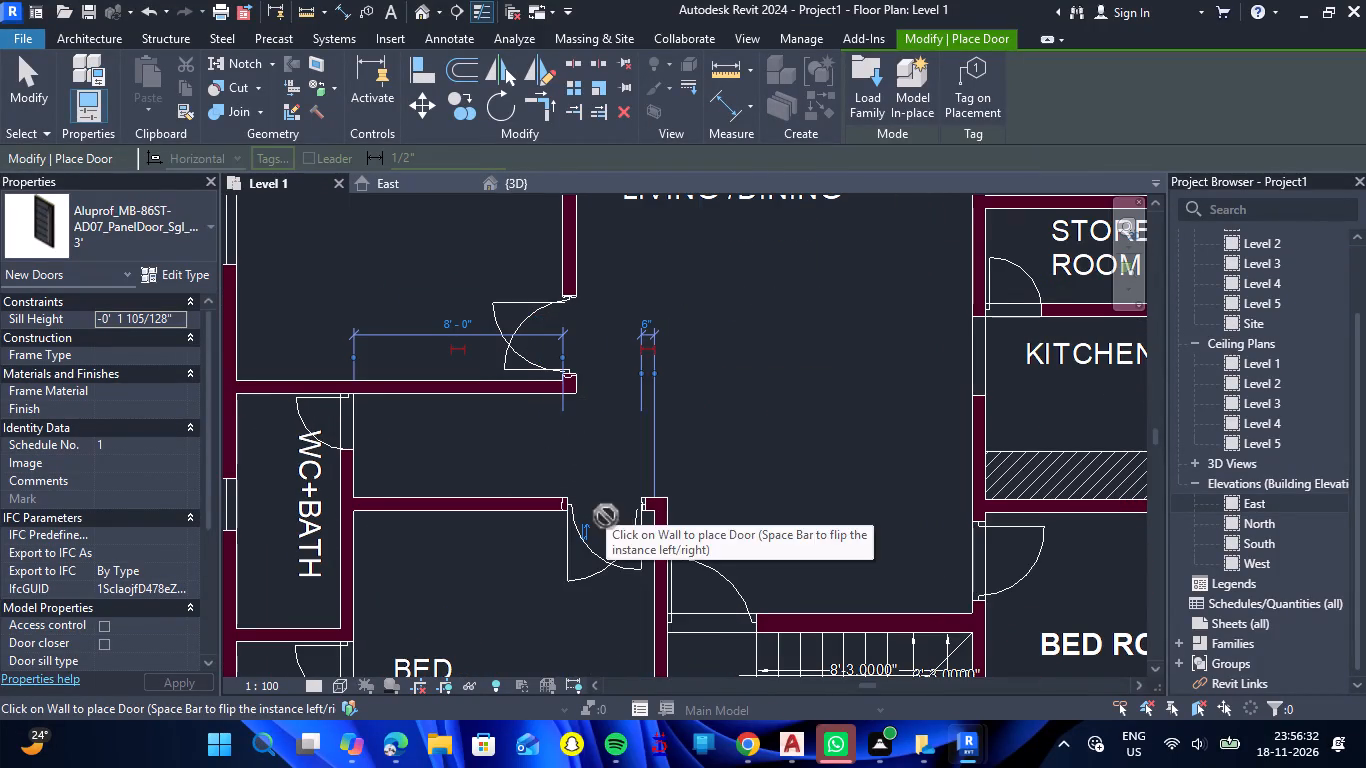
scroll(615, 511, "down", 3)
scroll(687, 585, "up", 3)
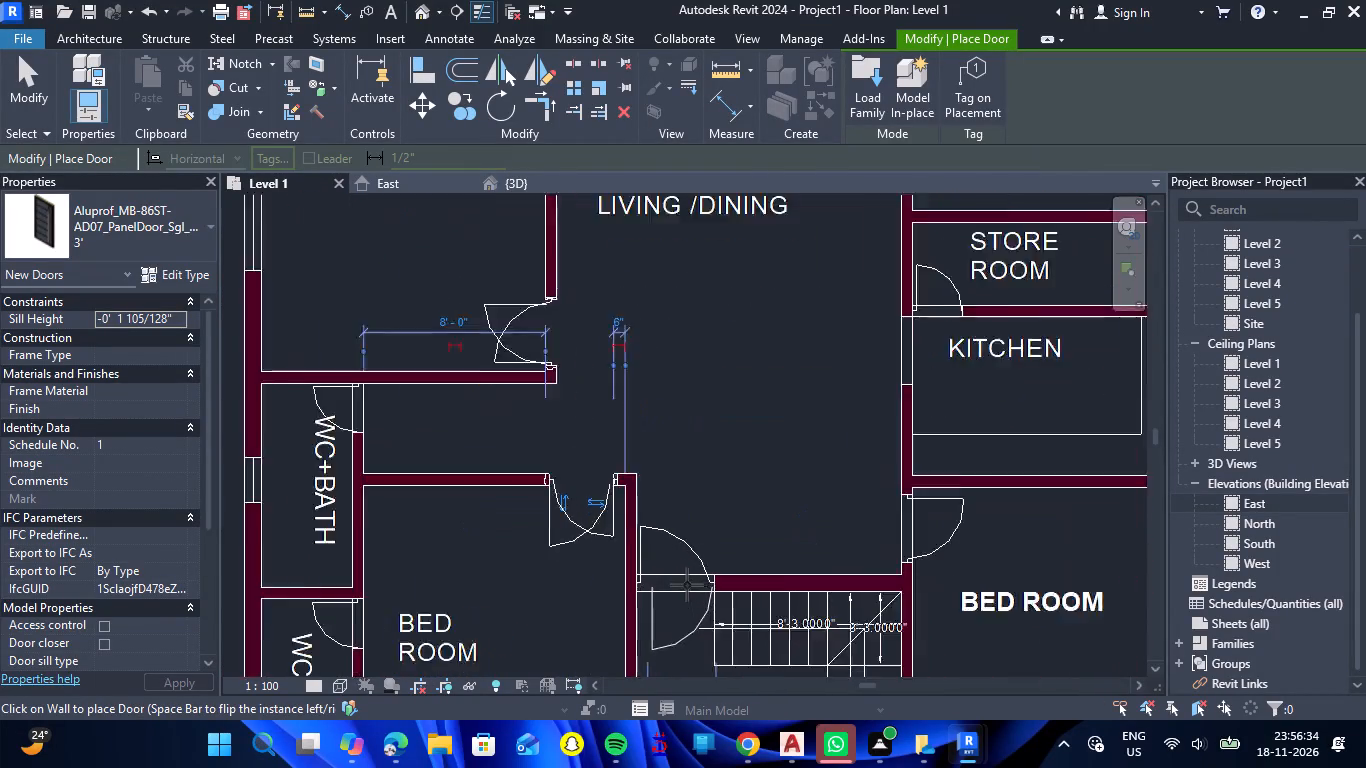
scroll(687, 585, "up", 6)
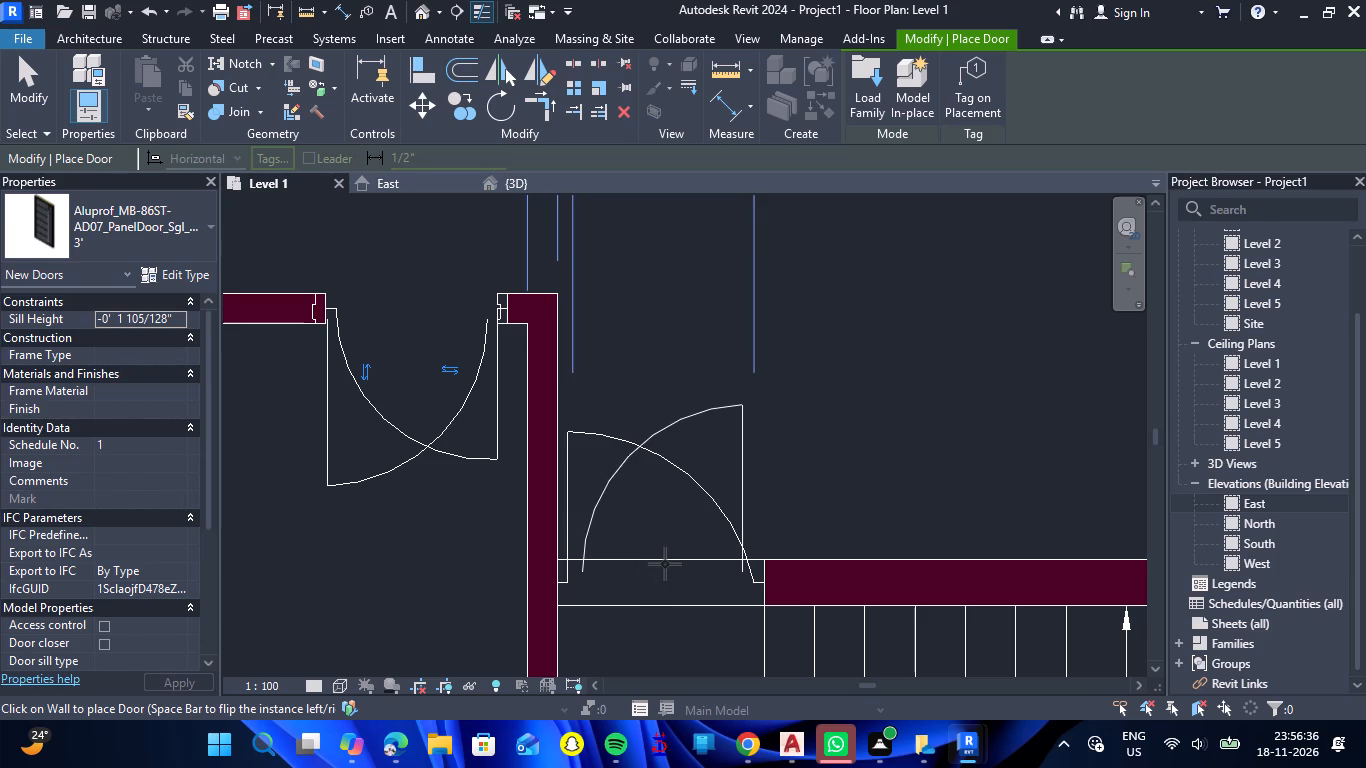
left_click(649, 567)
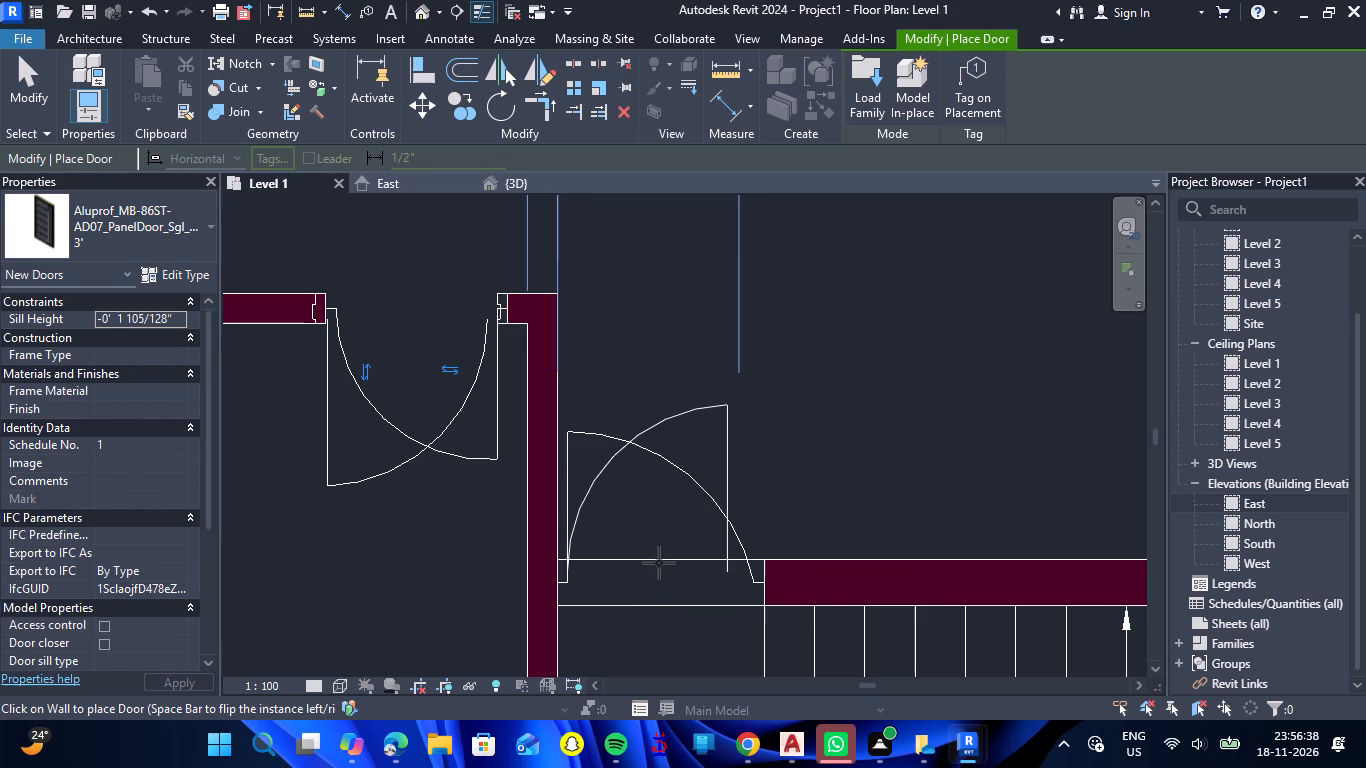
Place a 3' door at the CAD opening of the bedroom next to the kitchen, and finish placing doors.
scroll(672, 549, "down", 6)
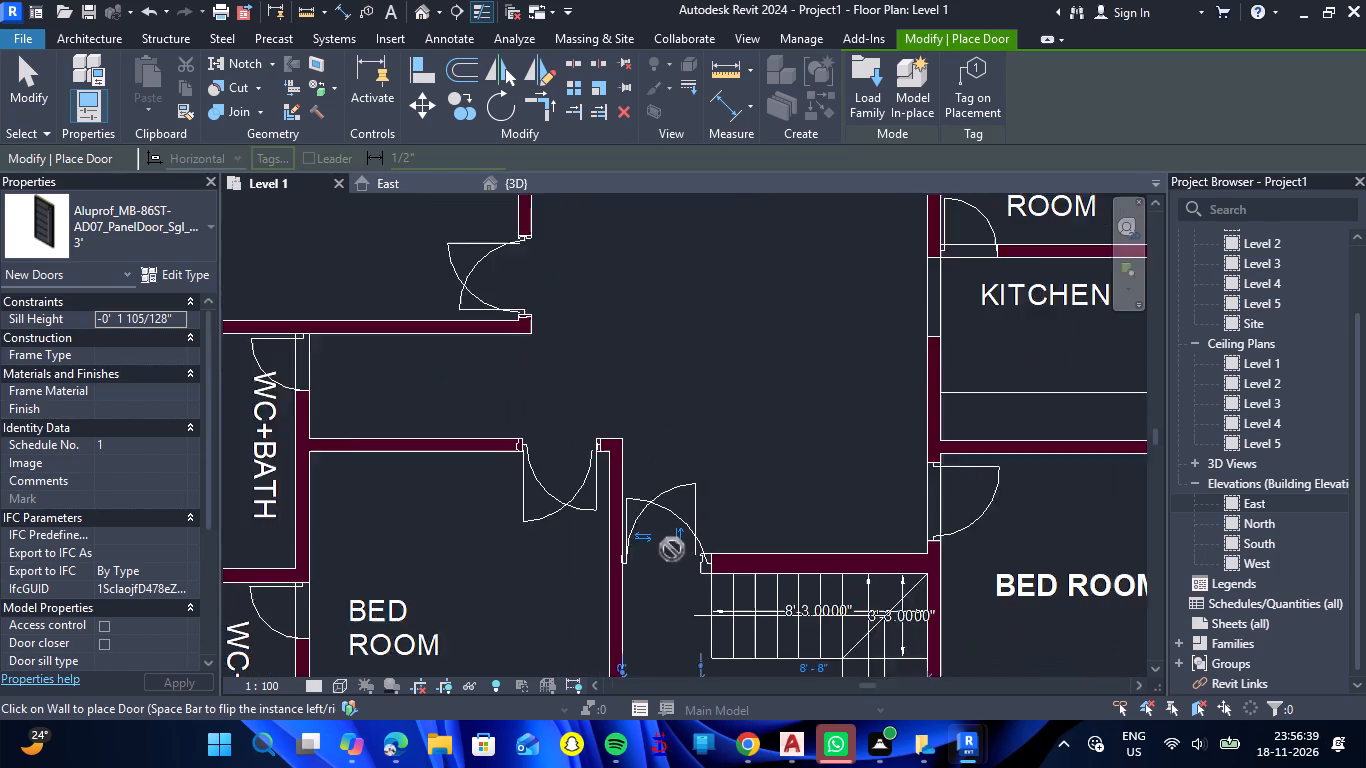
scroll(672, 549, "down", 3)
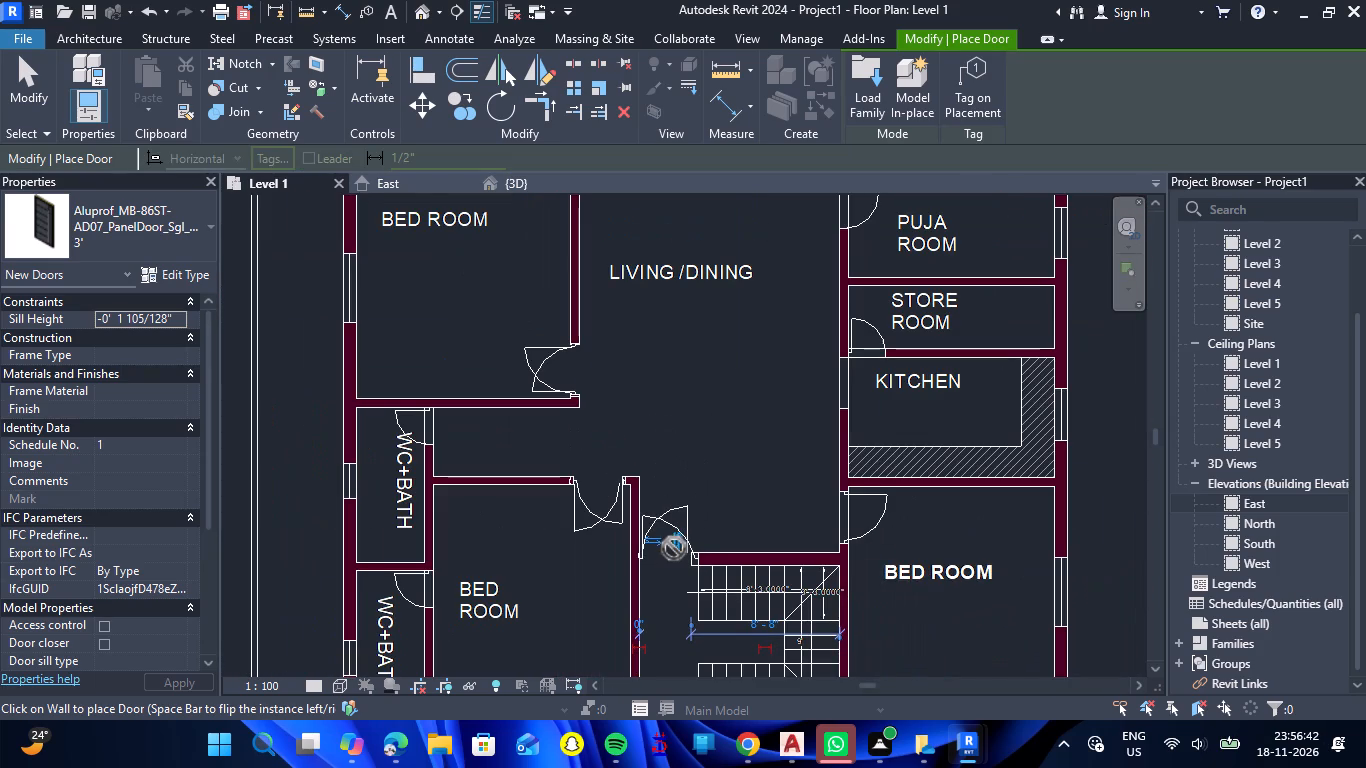
scroll(691, 541, "down", 2)
scroll(826, 525, "up", 9)
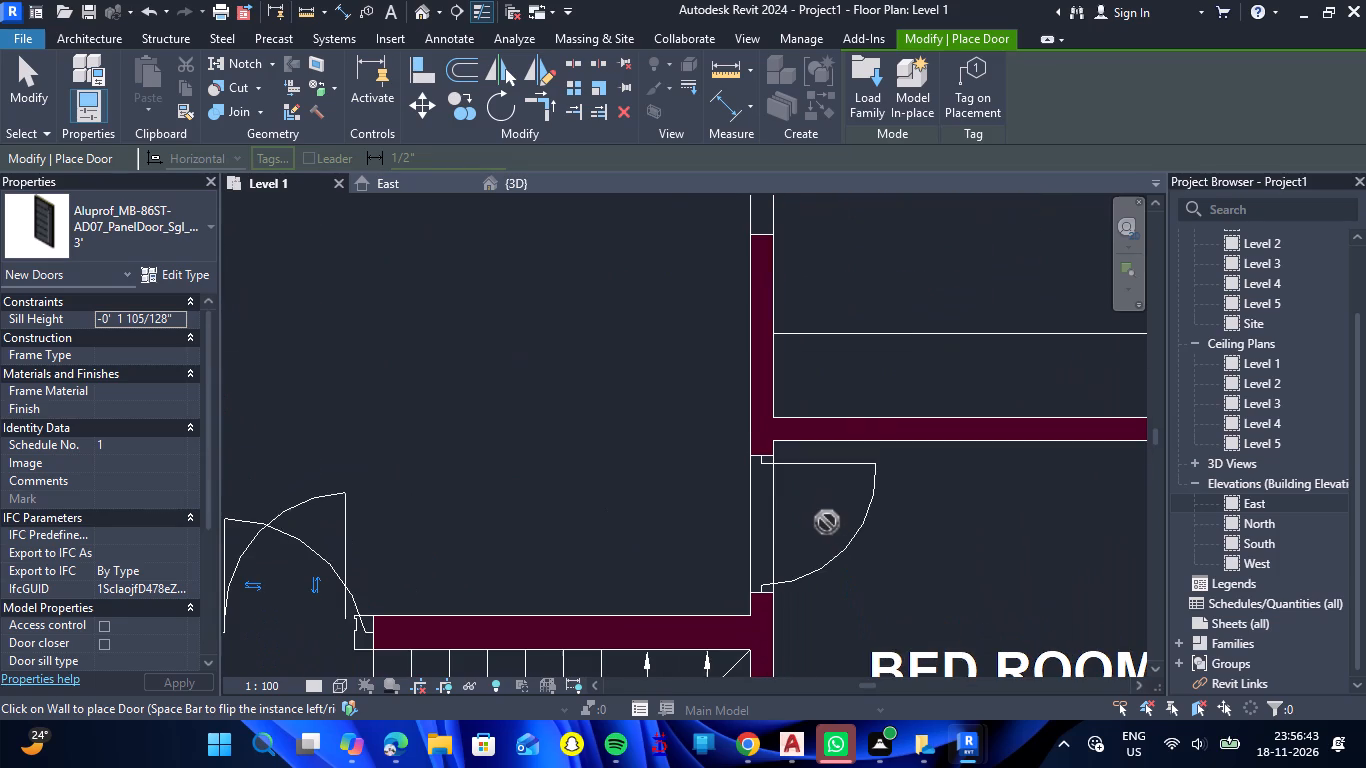
left_click(776, 525)
scroll(650, 477, "down", 11)
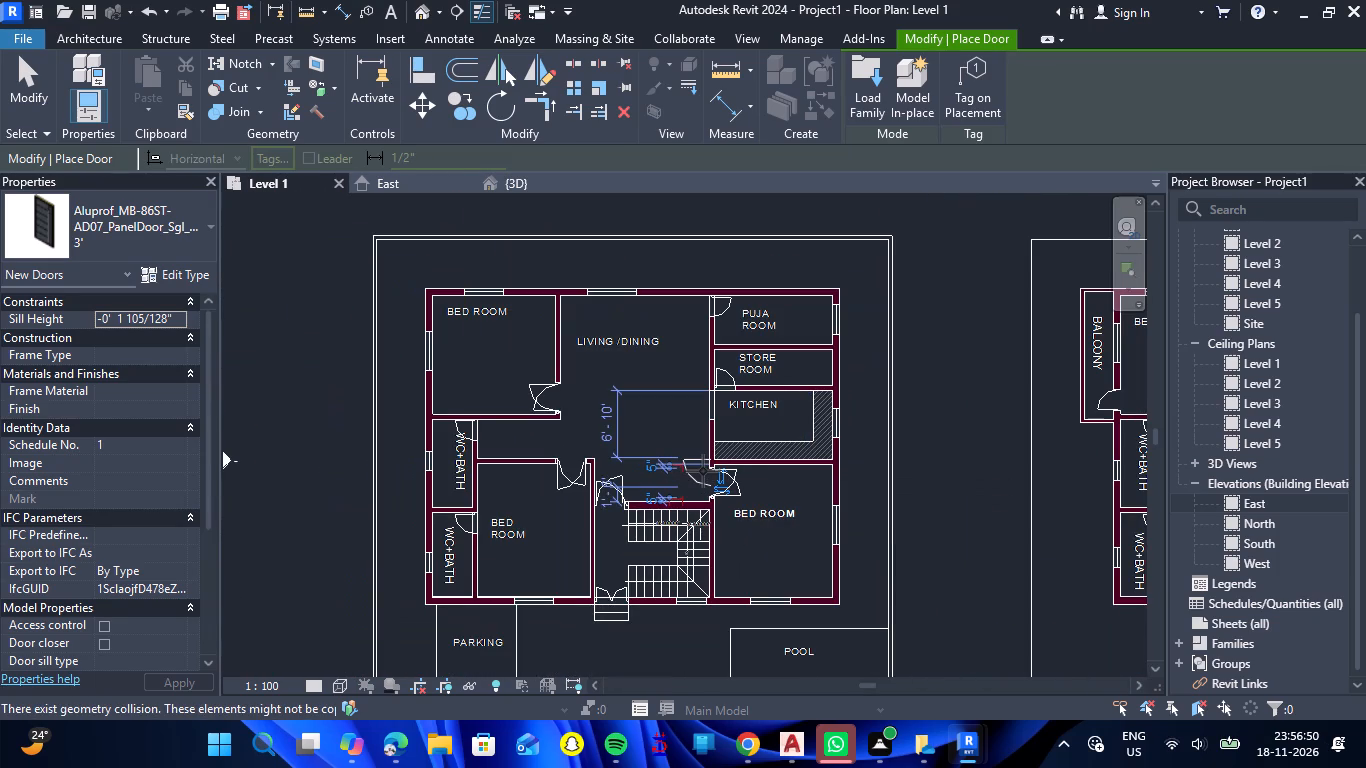
key("Escape")
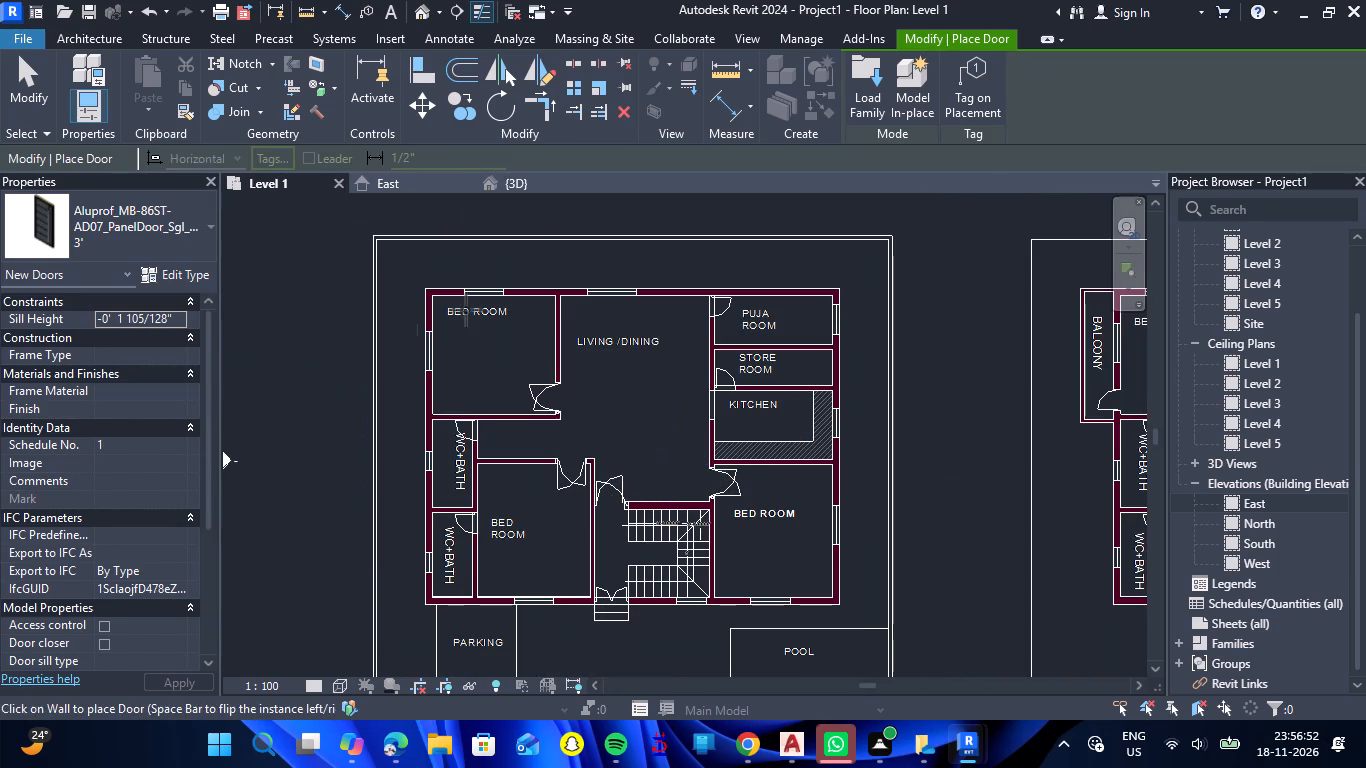
key("Escape")
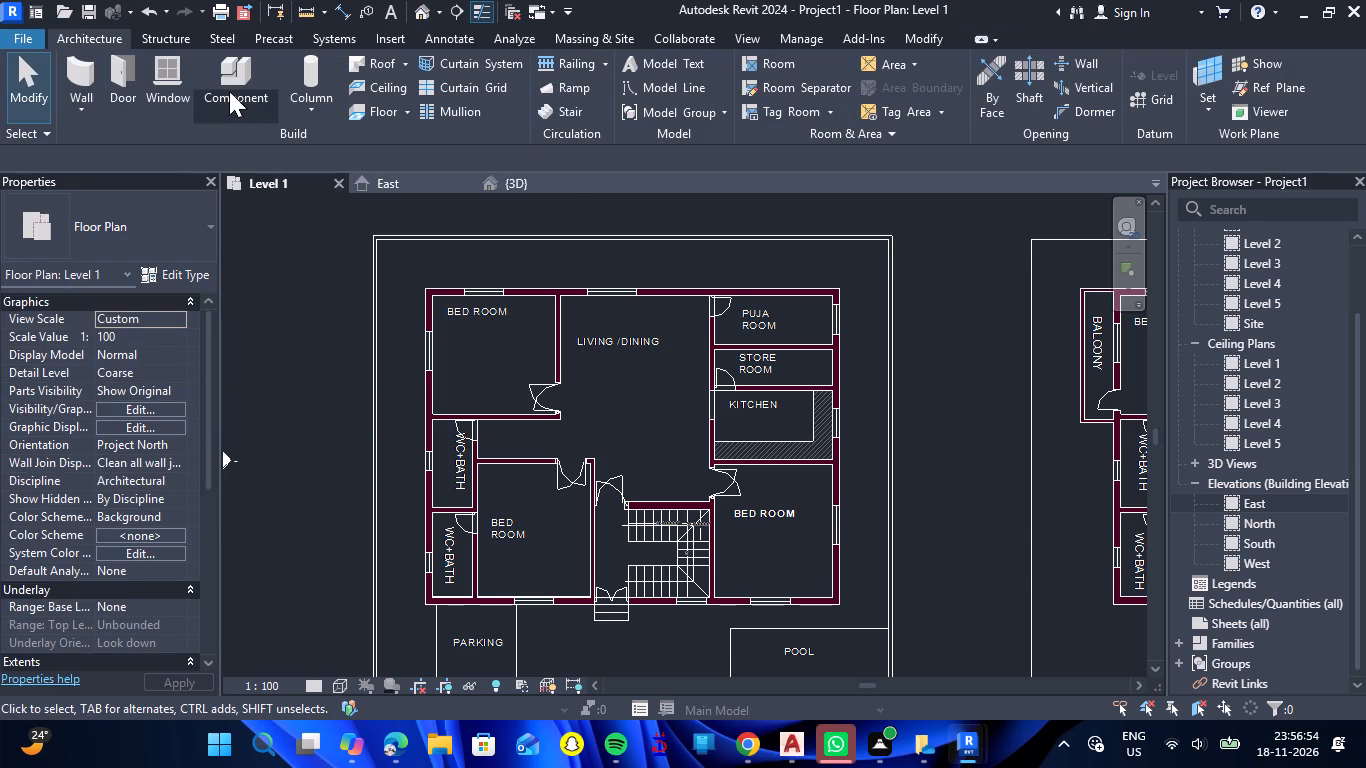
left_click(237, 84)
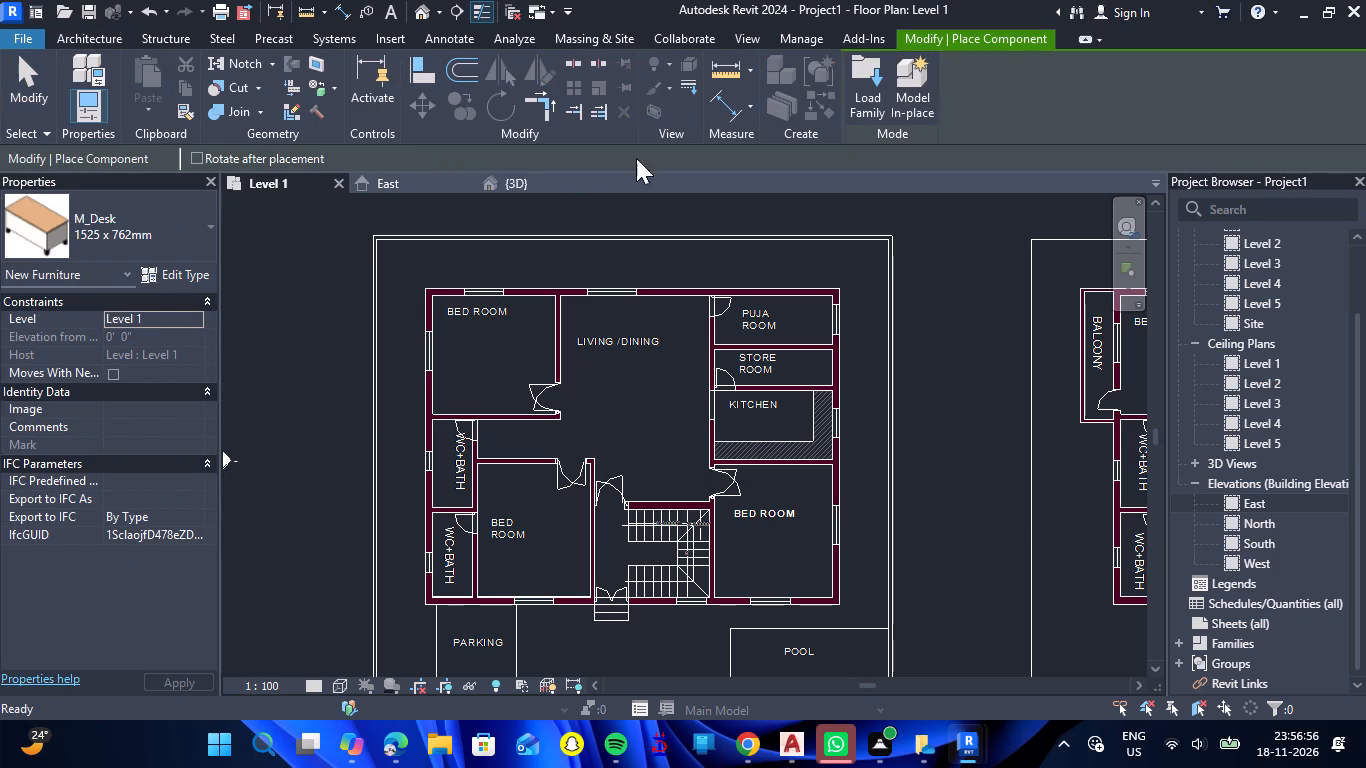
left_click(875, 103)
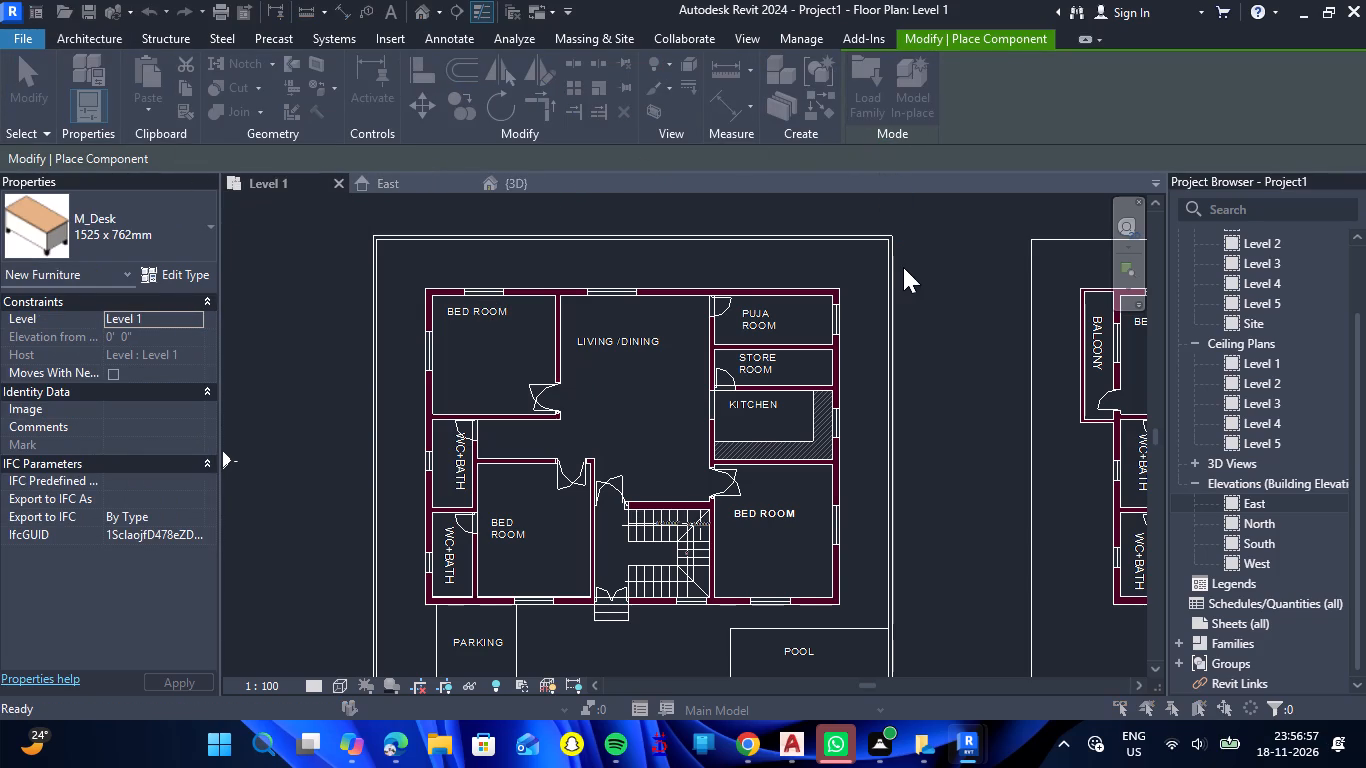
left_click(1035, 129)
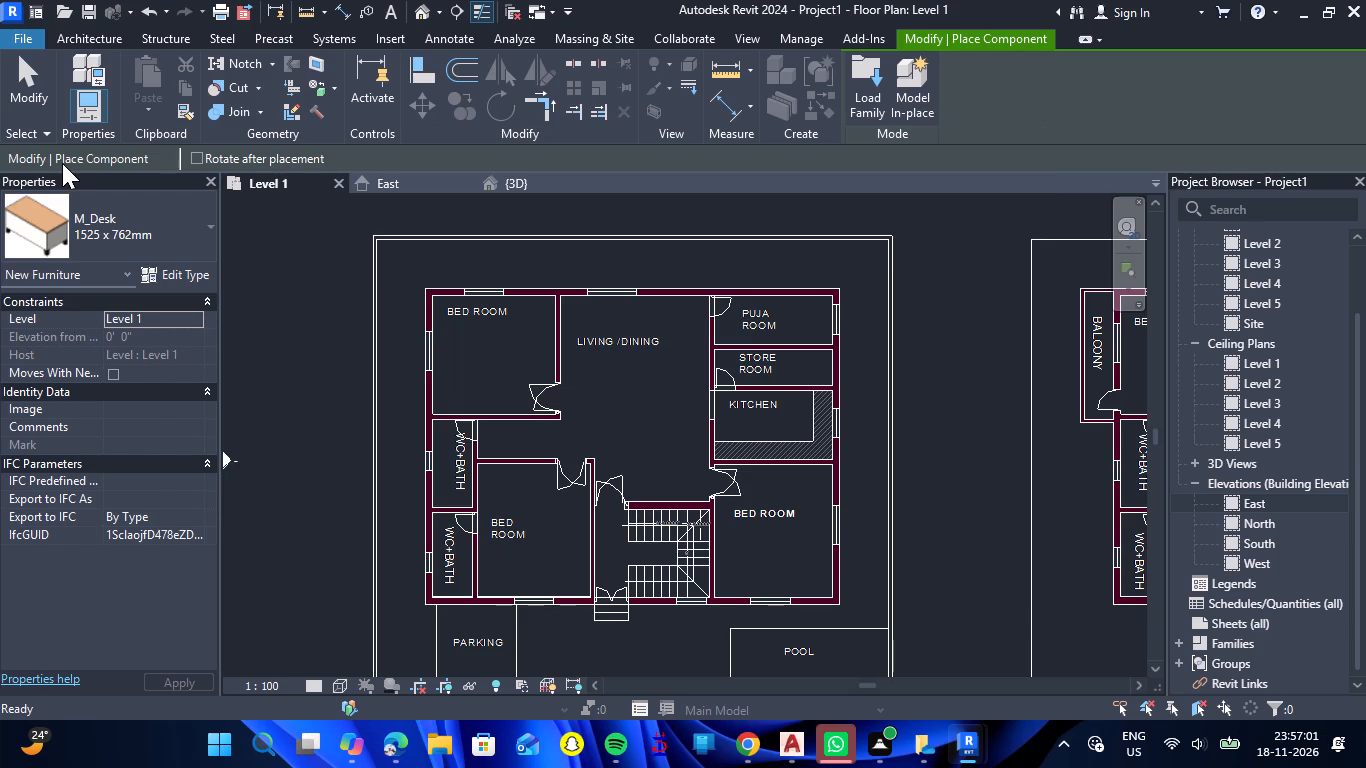
Start loading another door family and preview the exterior double, side-lite and single-entry wood-clad models in the Residential folder.
double_click(98, 40)
left_click(141, 77)
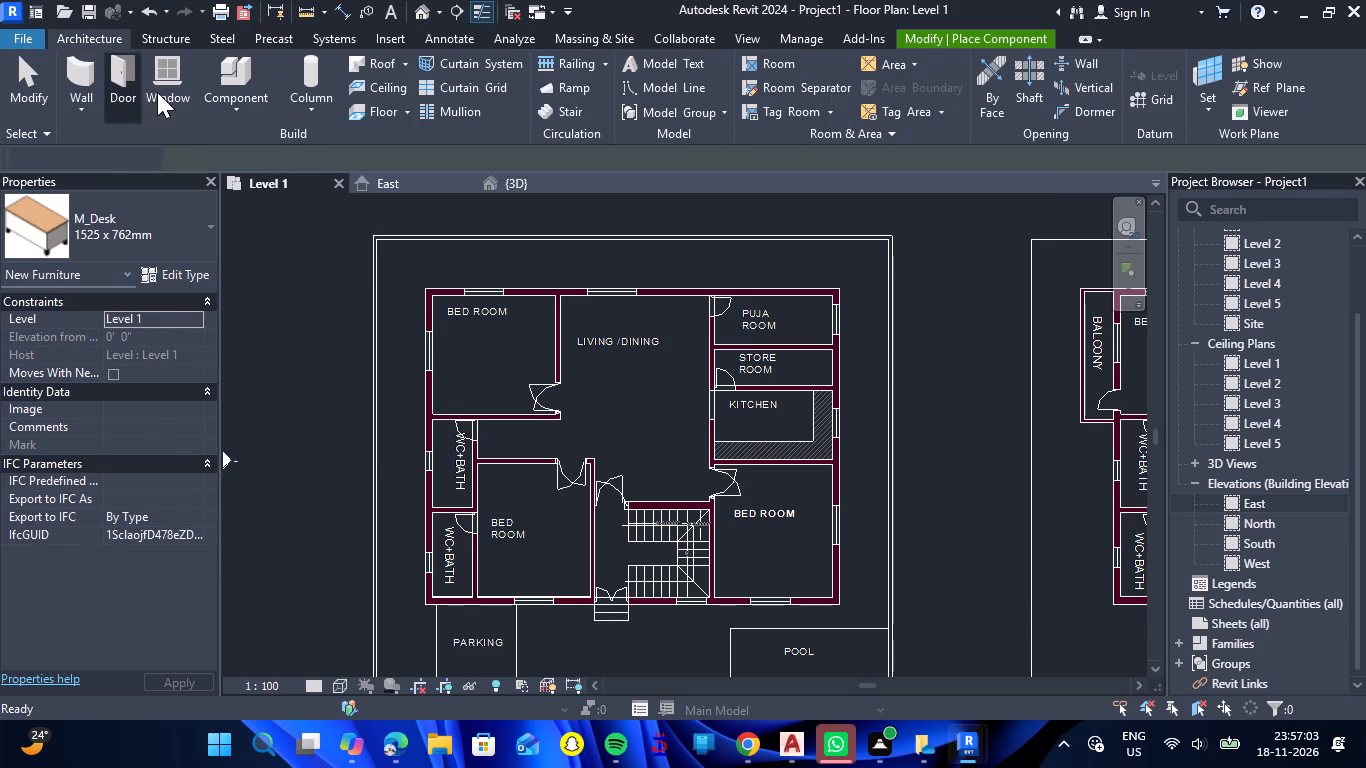
left_click(879, 111)
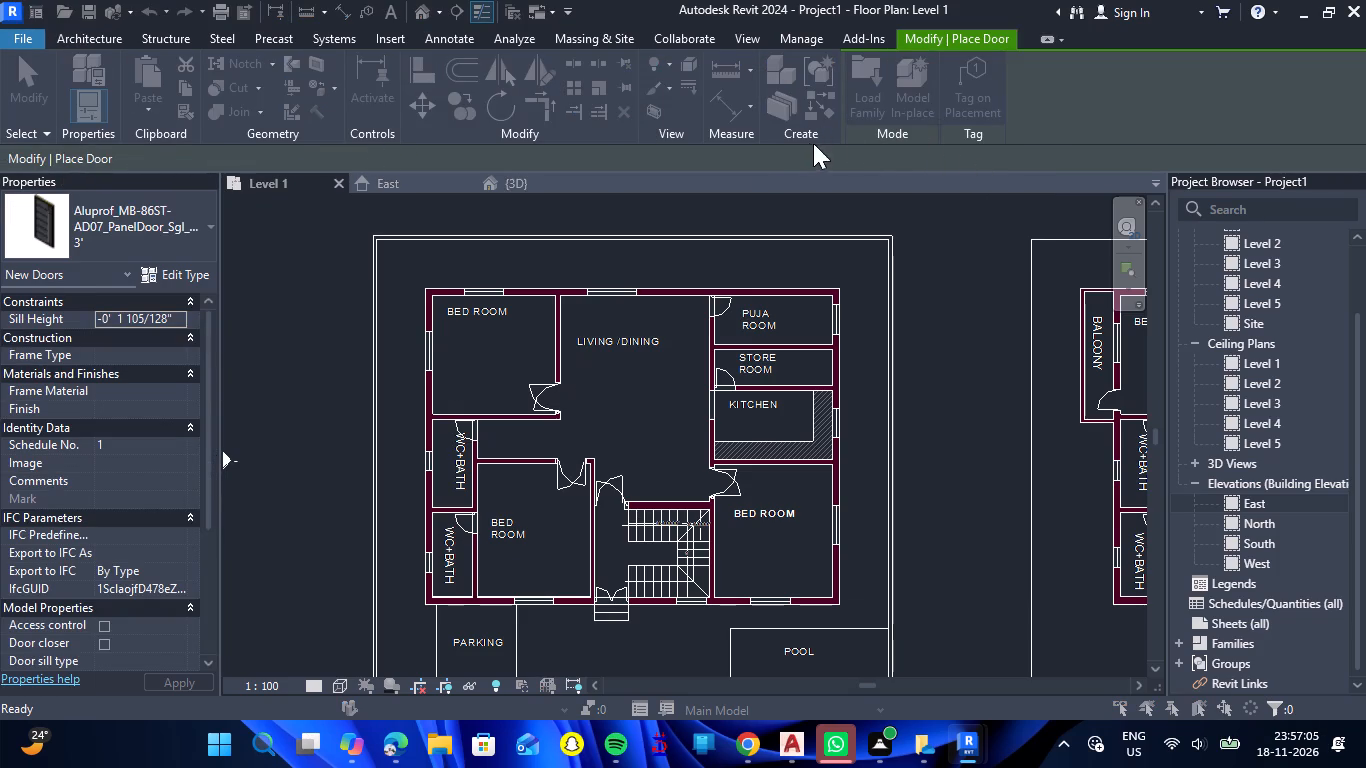
left_click(535, 236)
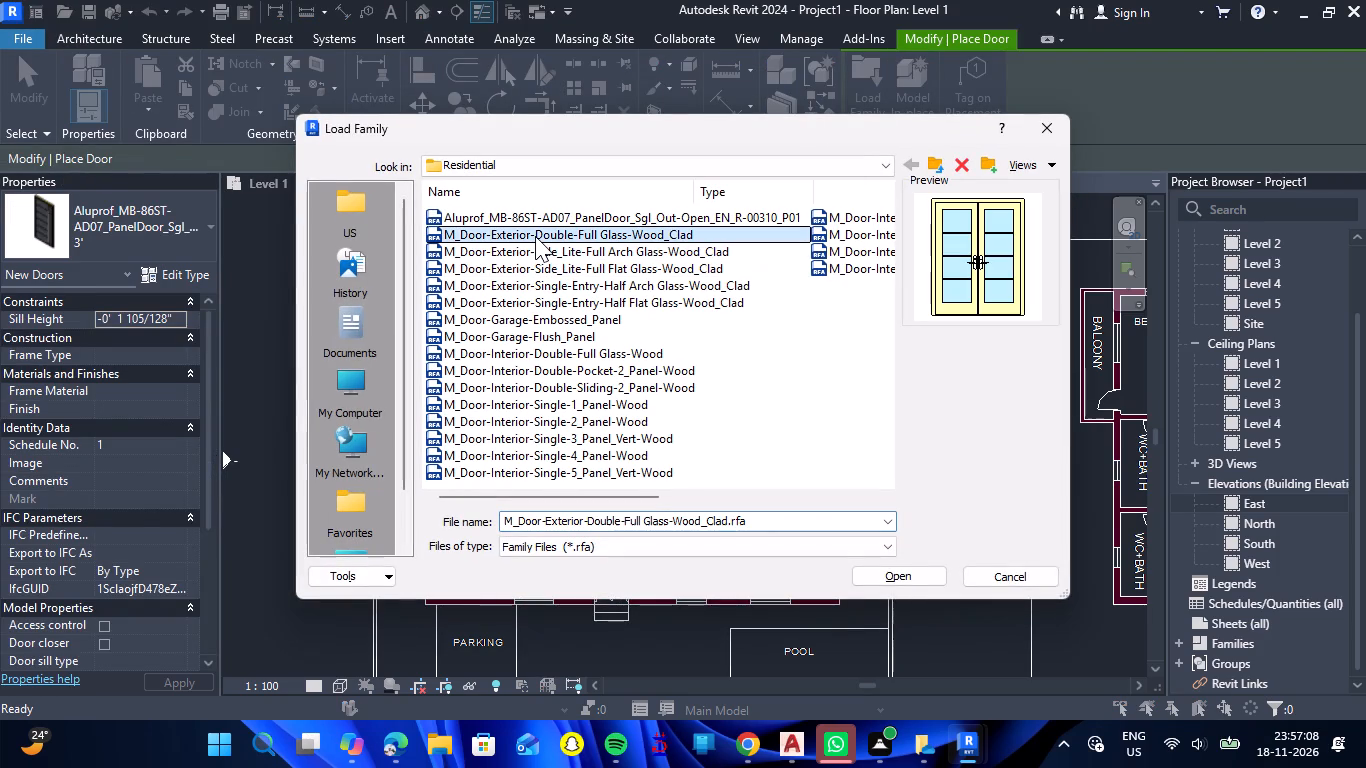
key("Down")
key("Down")
key("Down")
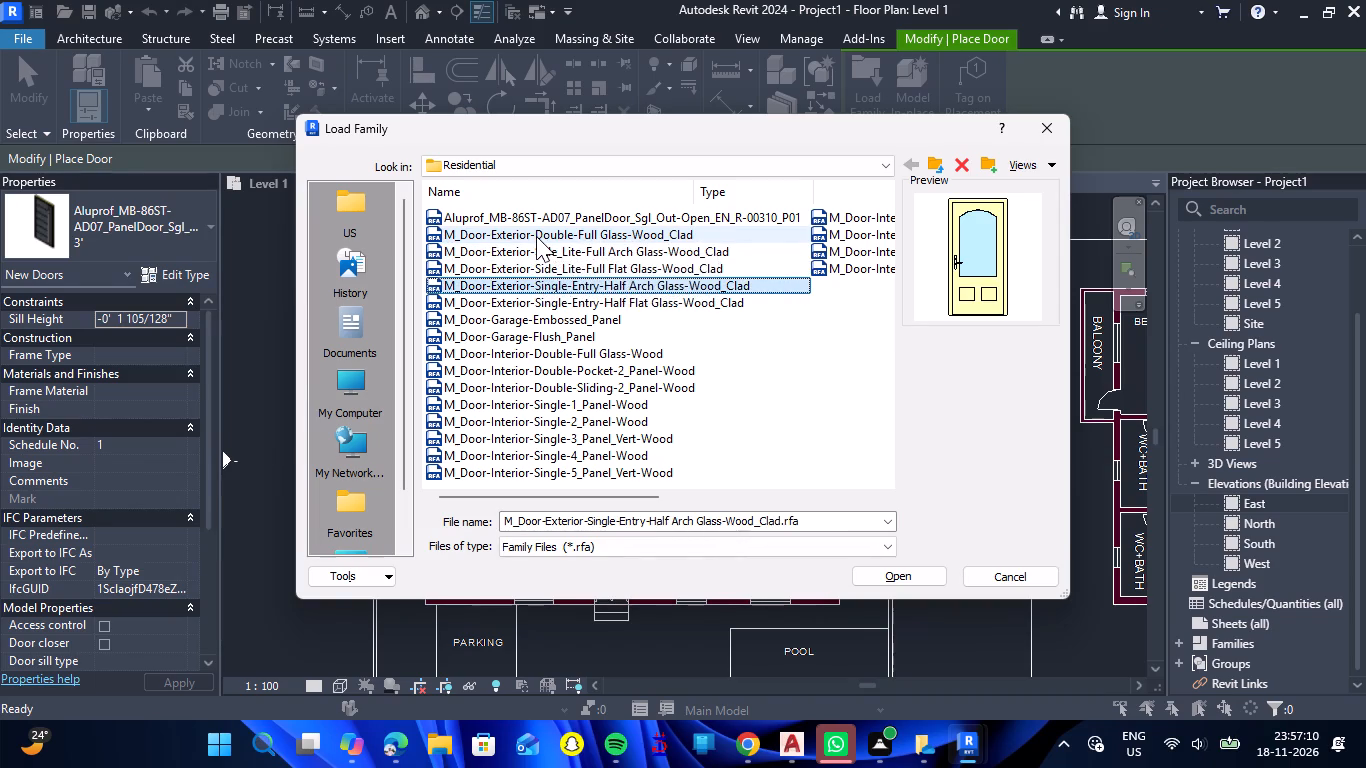
key("Up")
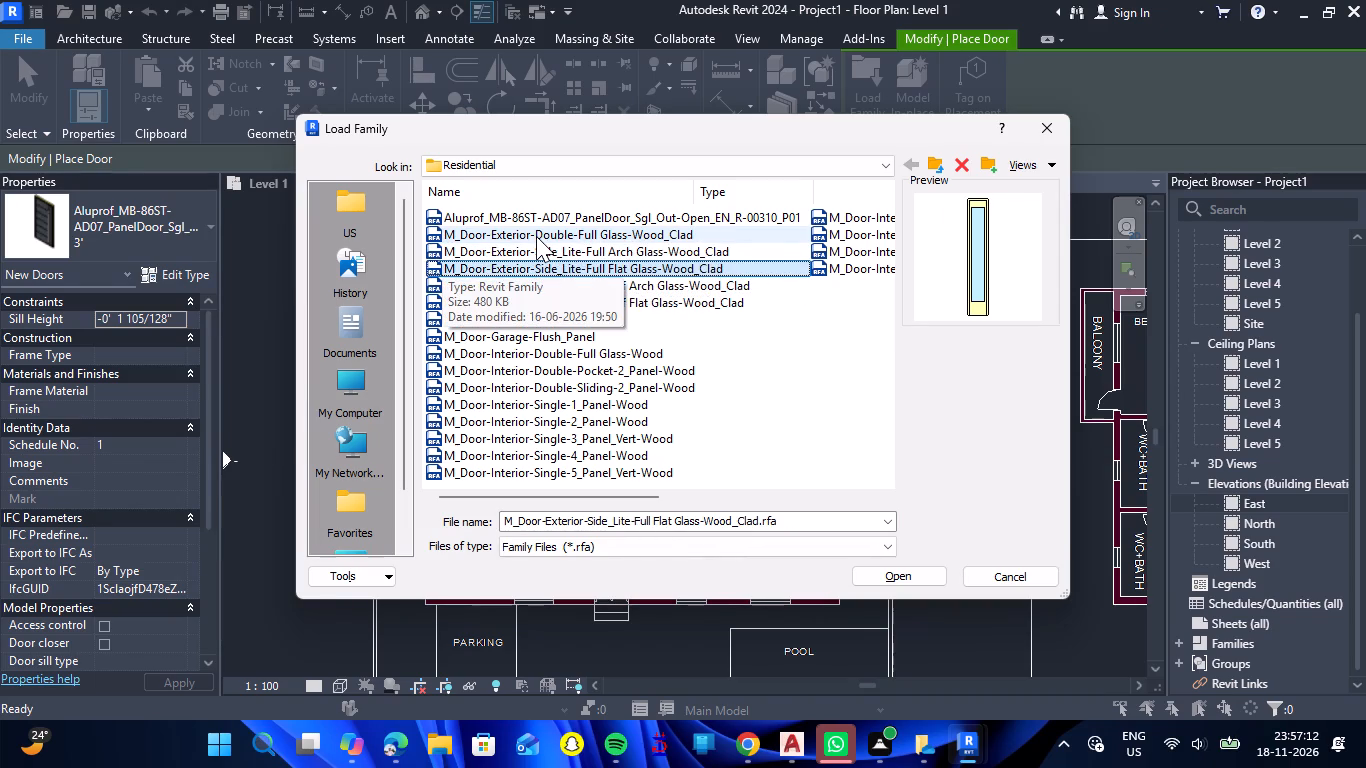
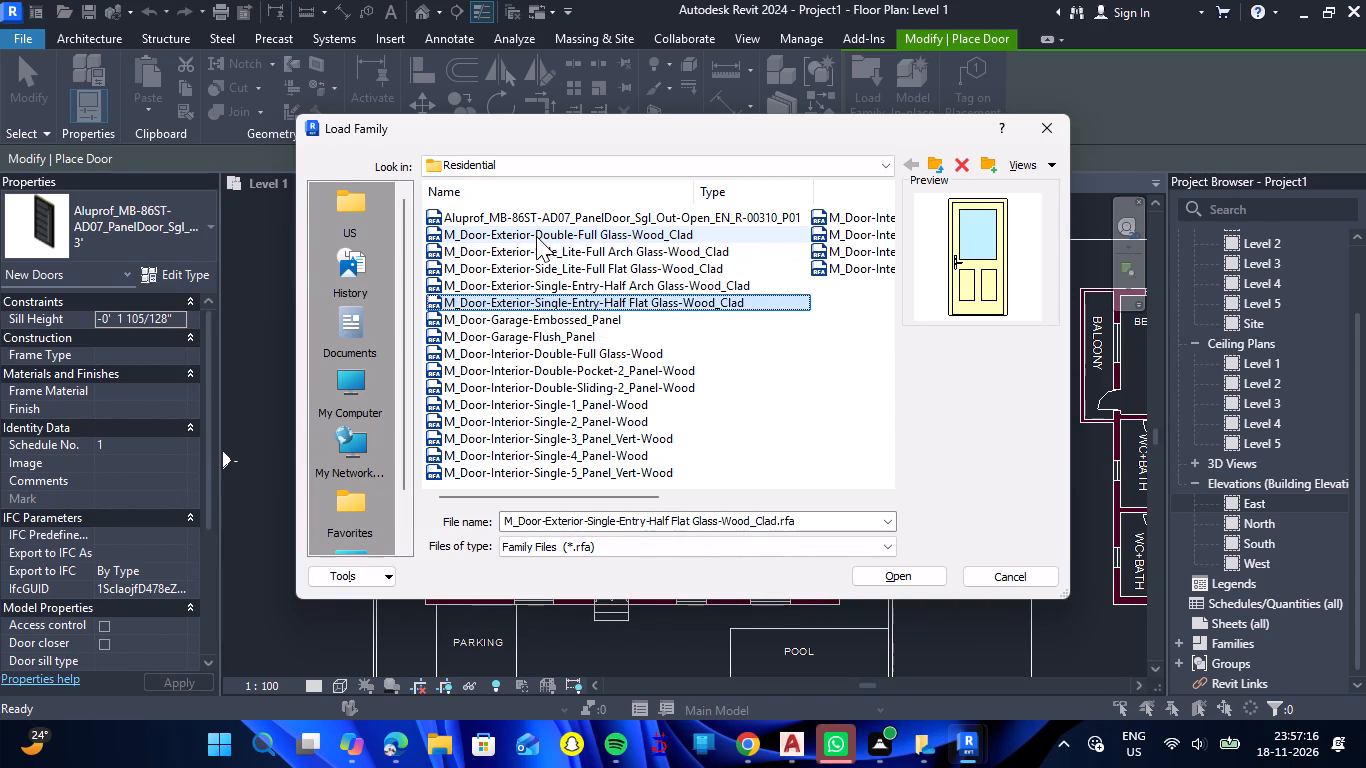
Preview the interior double-glass, pocket, sliding and single-panel wood door families in the Residential folder.
key("Down")
key("Down")
key("Down")
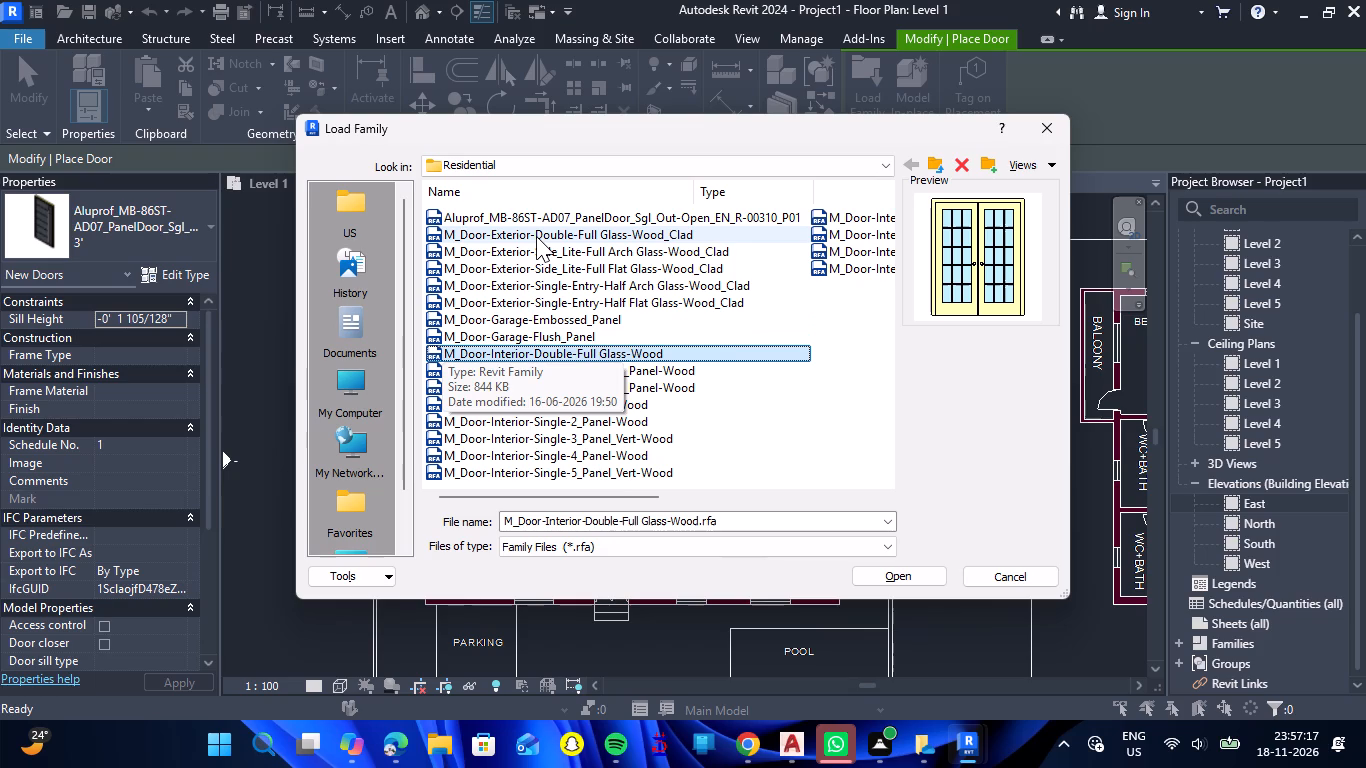
key("Up")
key("Down")
key("Down")
key("Down")
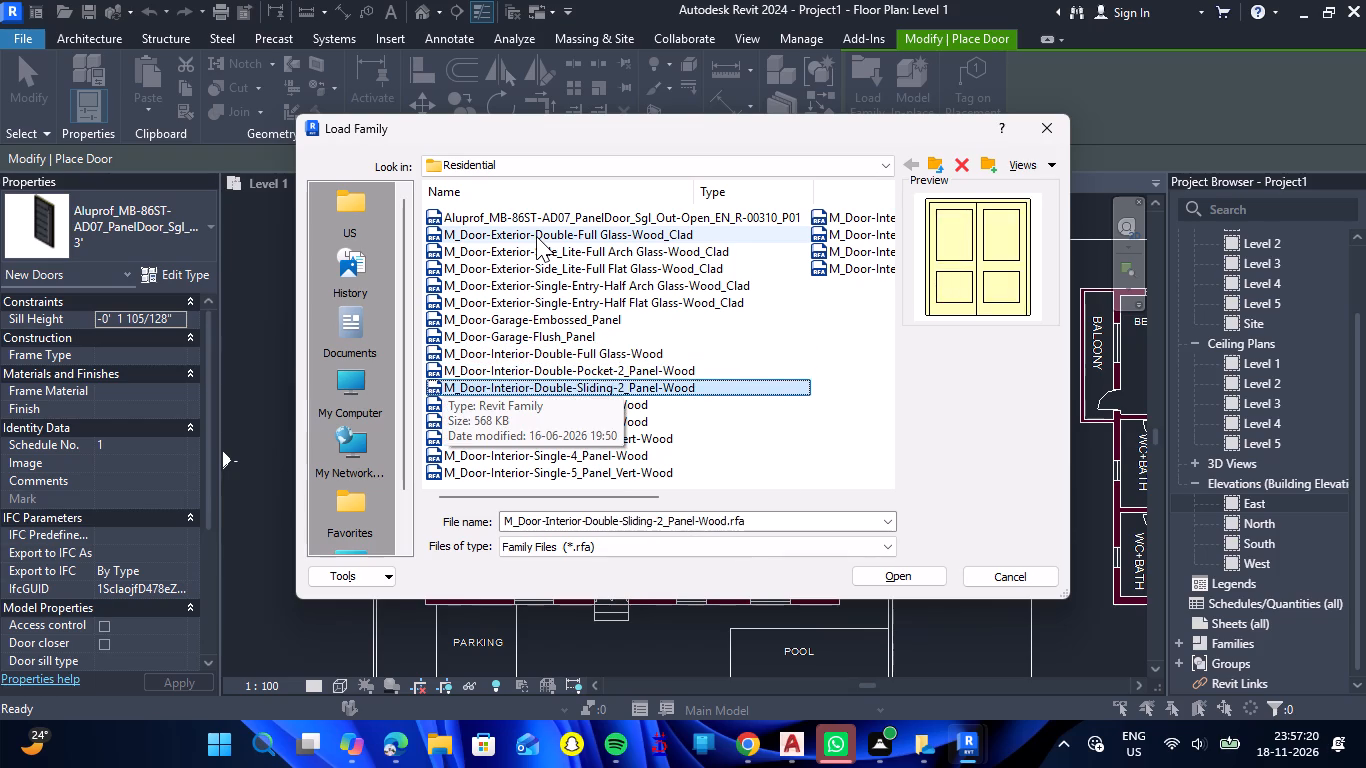
key("Down")
key("Down")
key("Down")
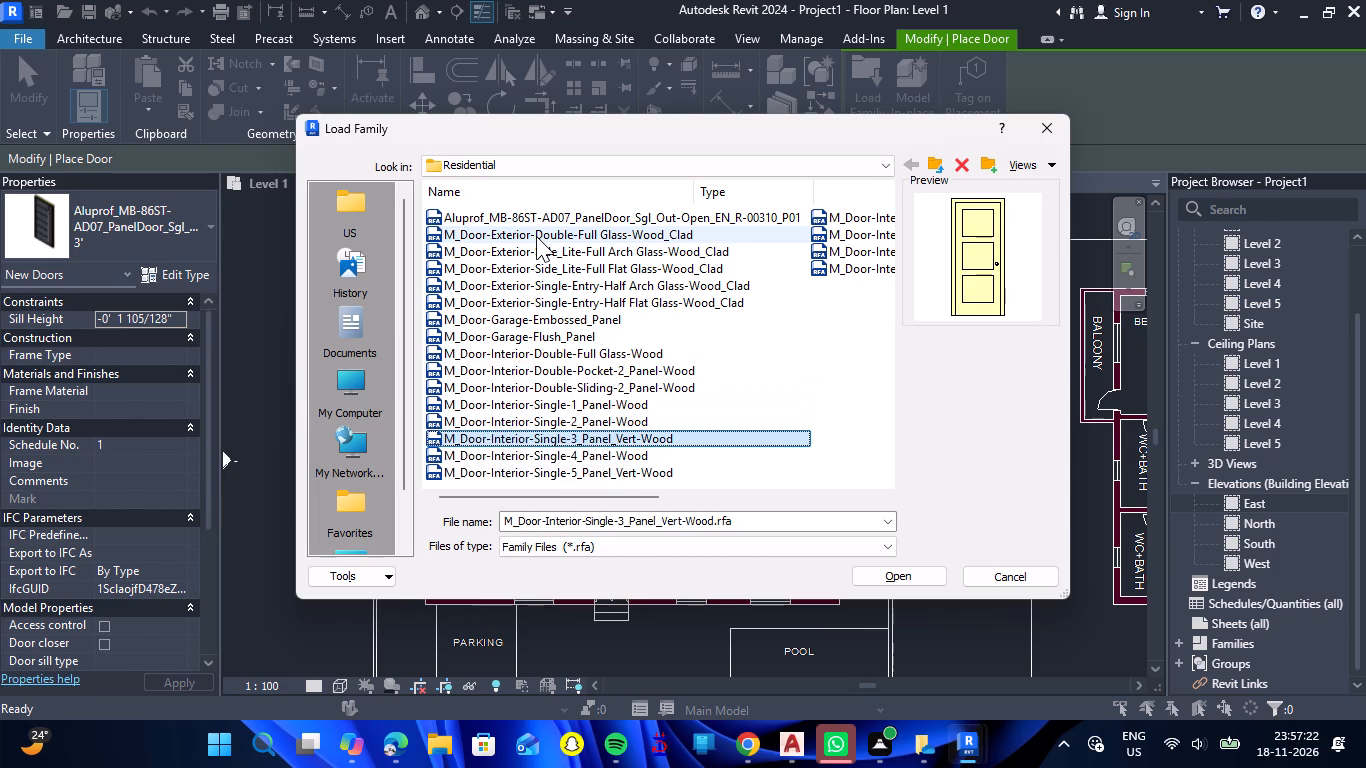
Load the M_Door-Interior-Single-4_Panel-Wood family with its 650 x 2000mm type.
left_click(562, 465)
left_click(566, 458)
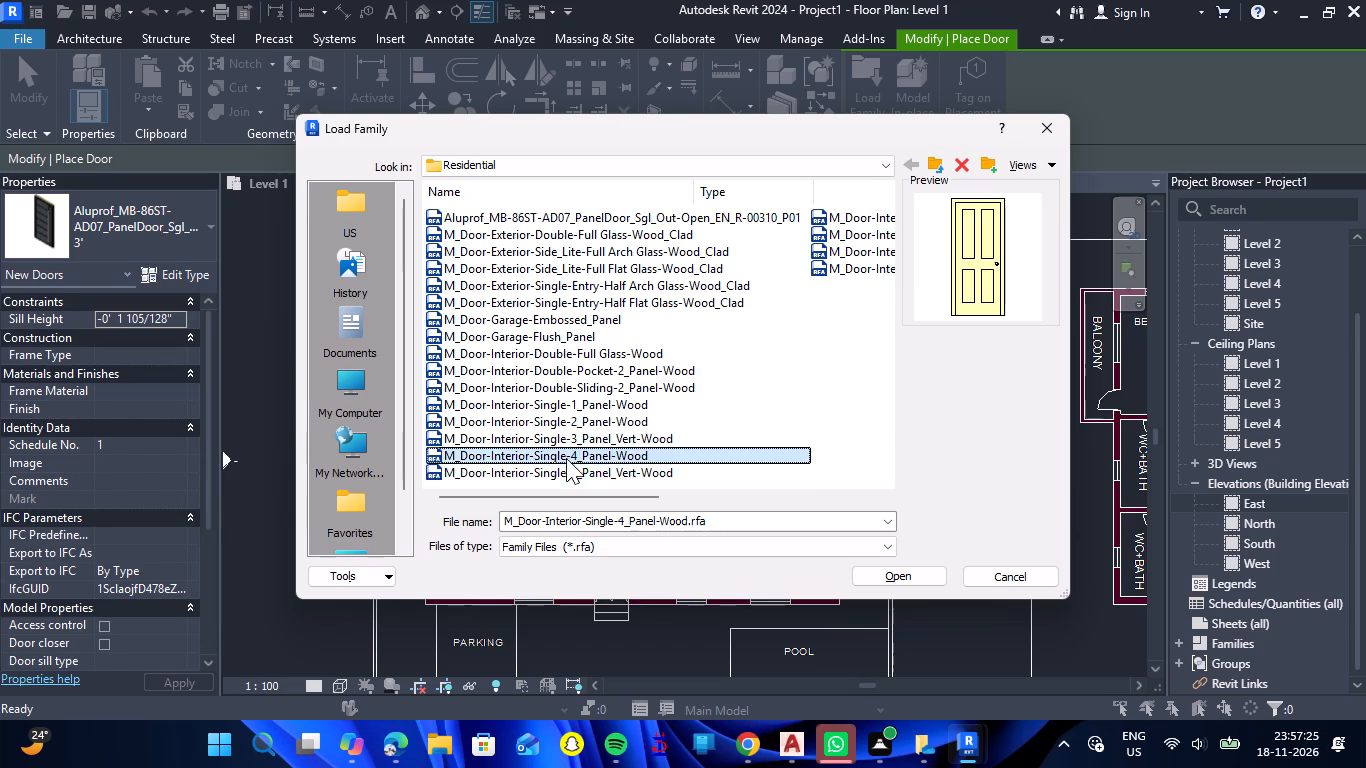
double_click(580, 458)
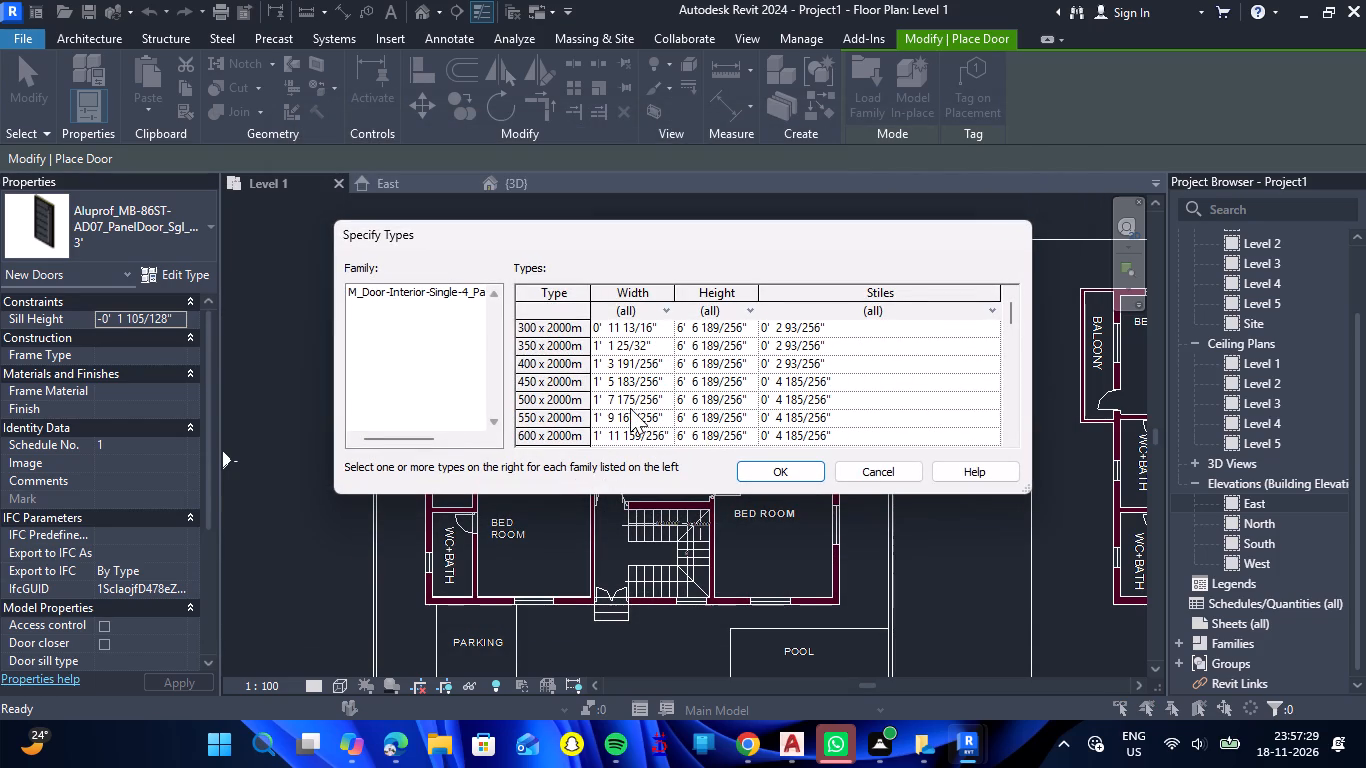
scroll(630, 408, "down", 2)
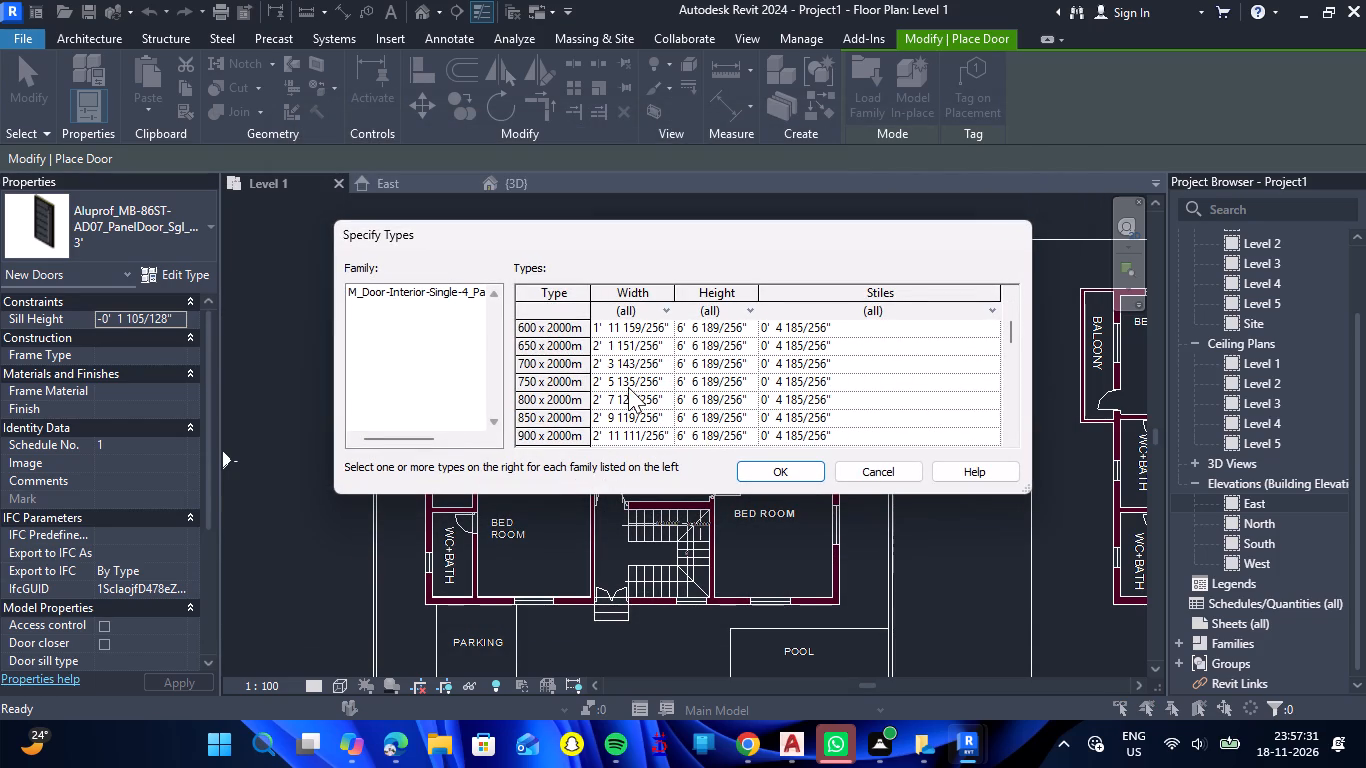
left_click(622, 346)
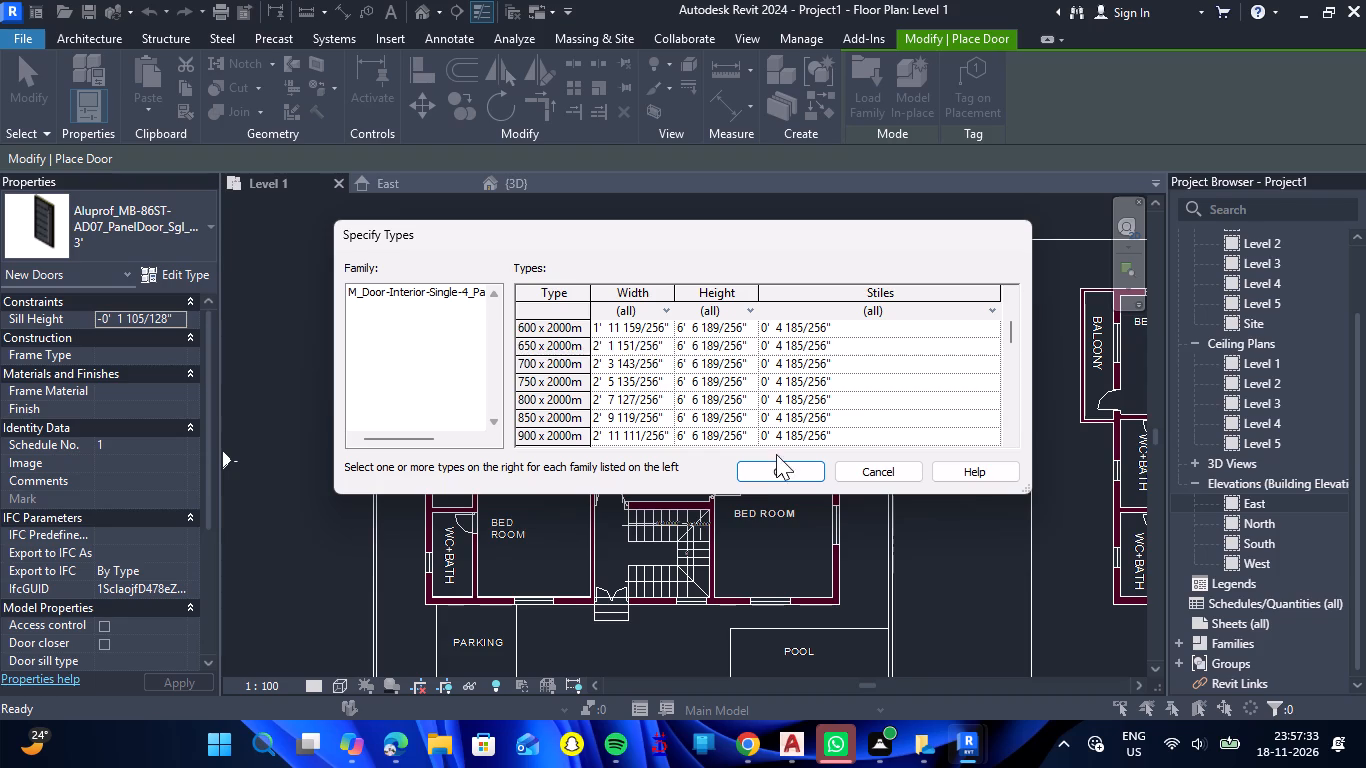
left_click(774, 473)
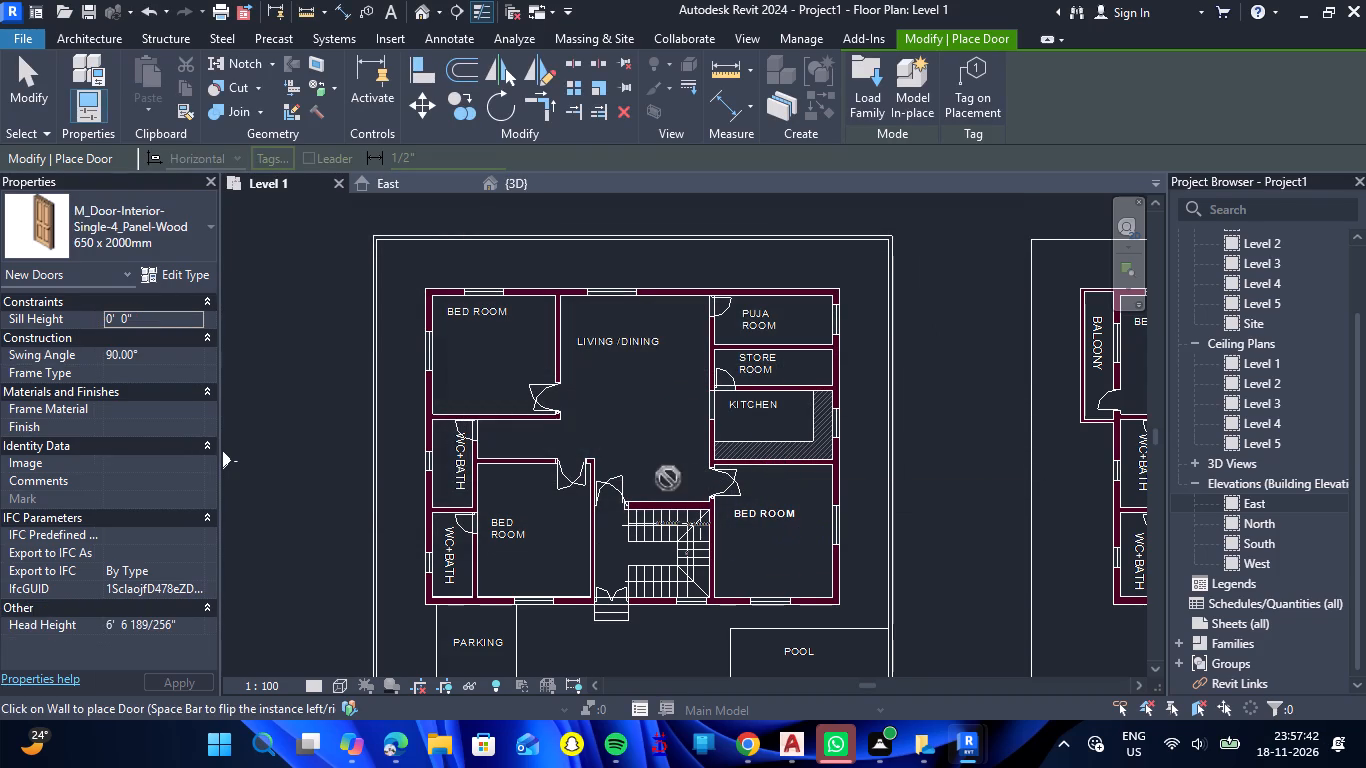
Duplicate the 650 x 2000mm door type under the name 2'2".
left_click(185, 279)
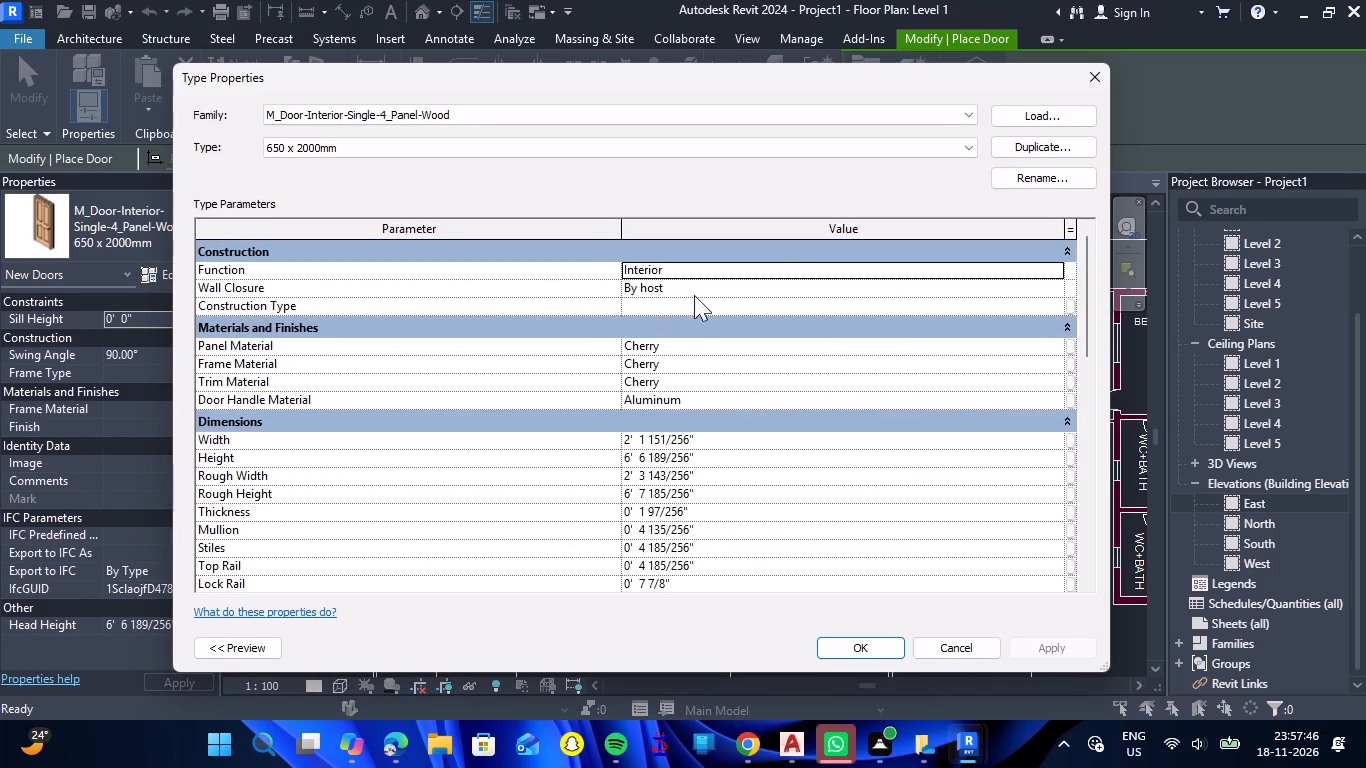
left_click(1027, 142)
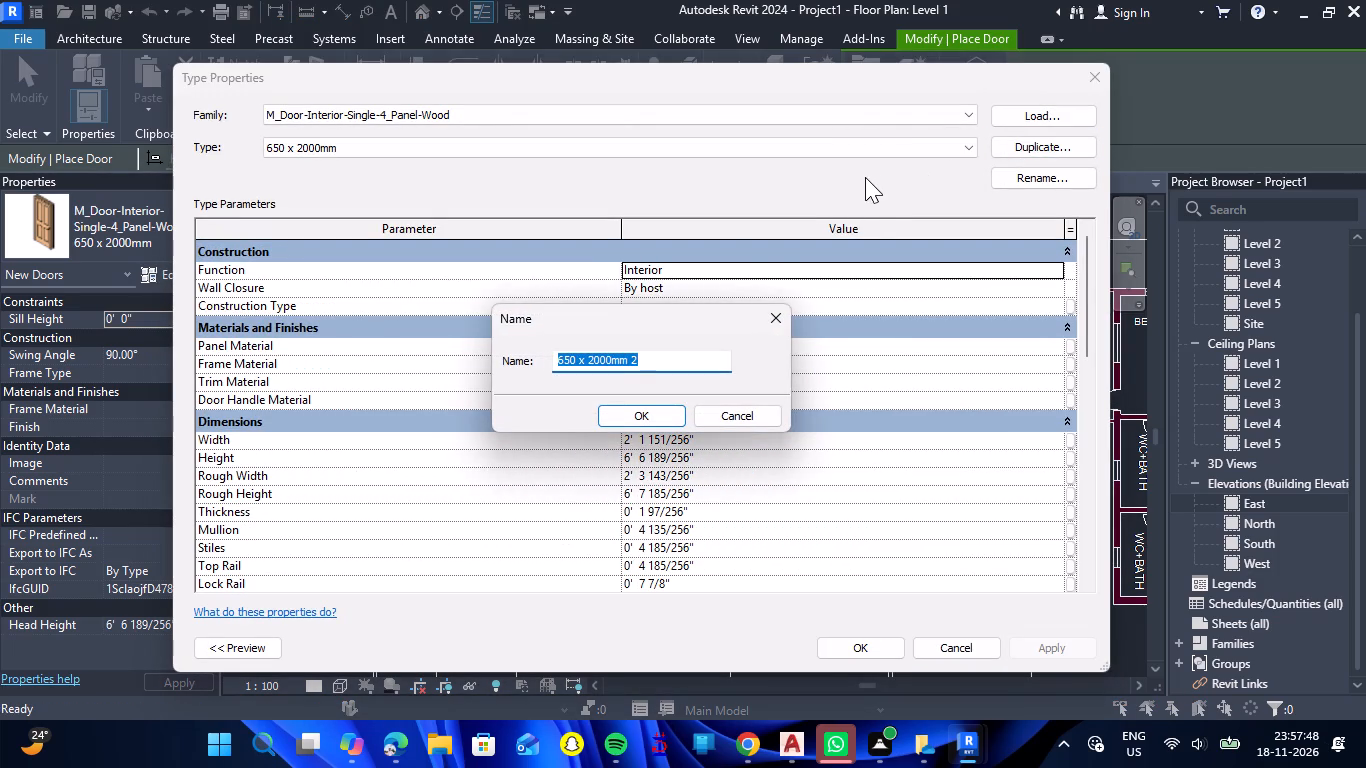
type("2'2")
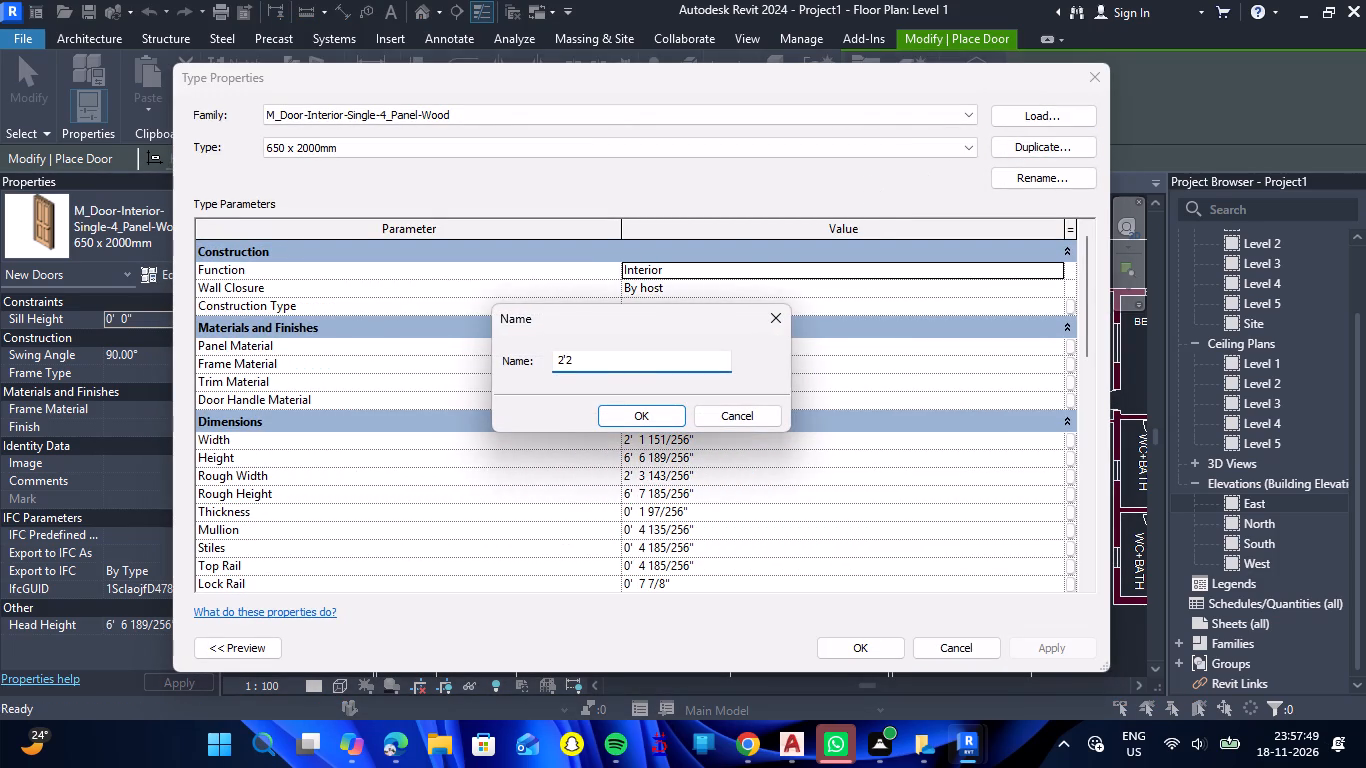
key("shift+quotedbl")
key("Return")
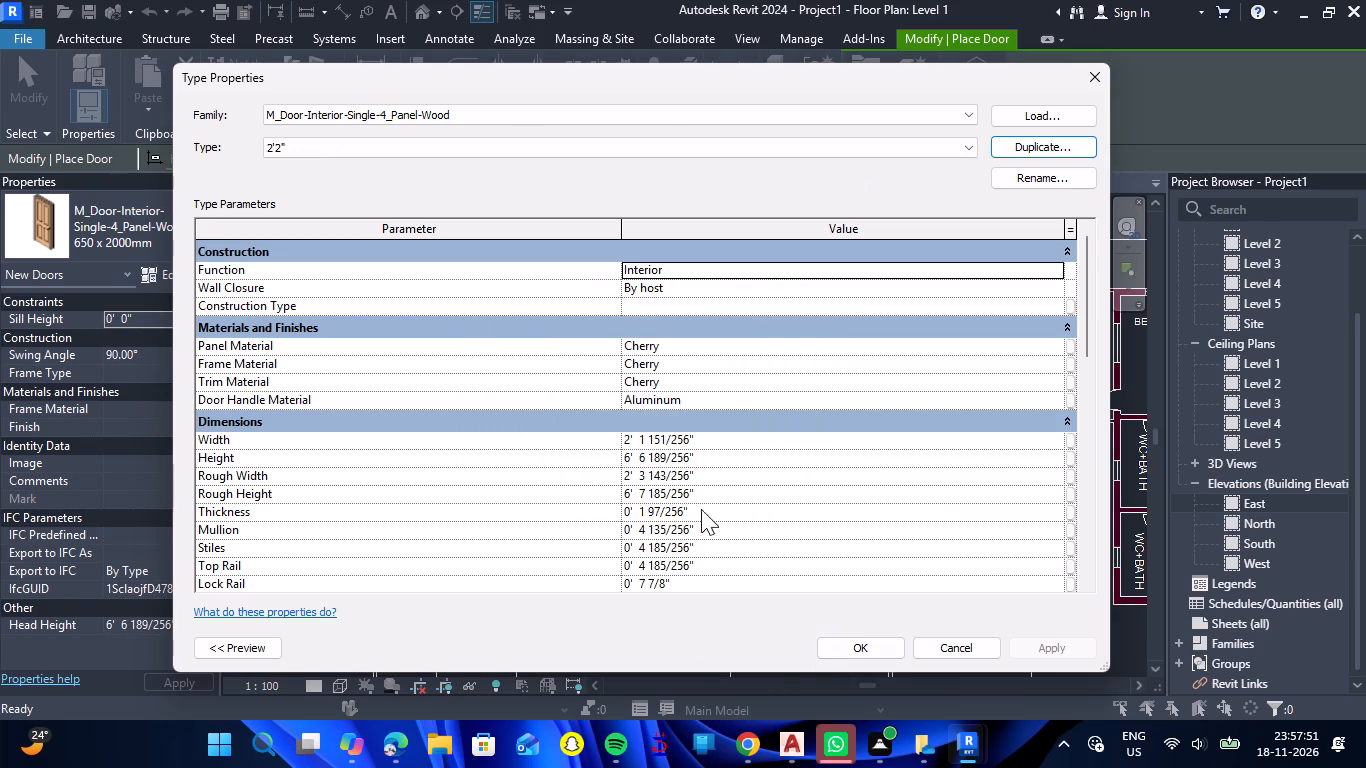
Set the 2'2" door type's width to 2'2" and its height to 6'.
left_click(707, 436)
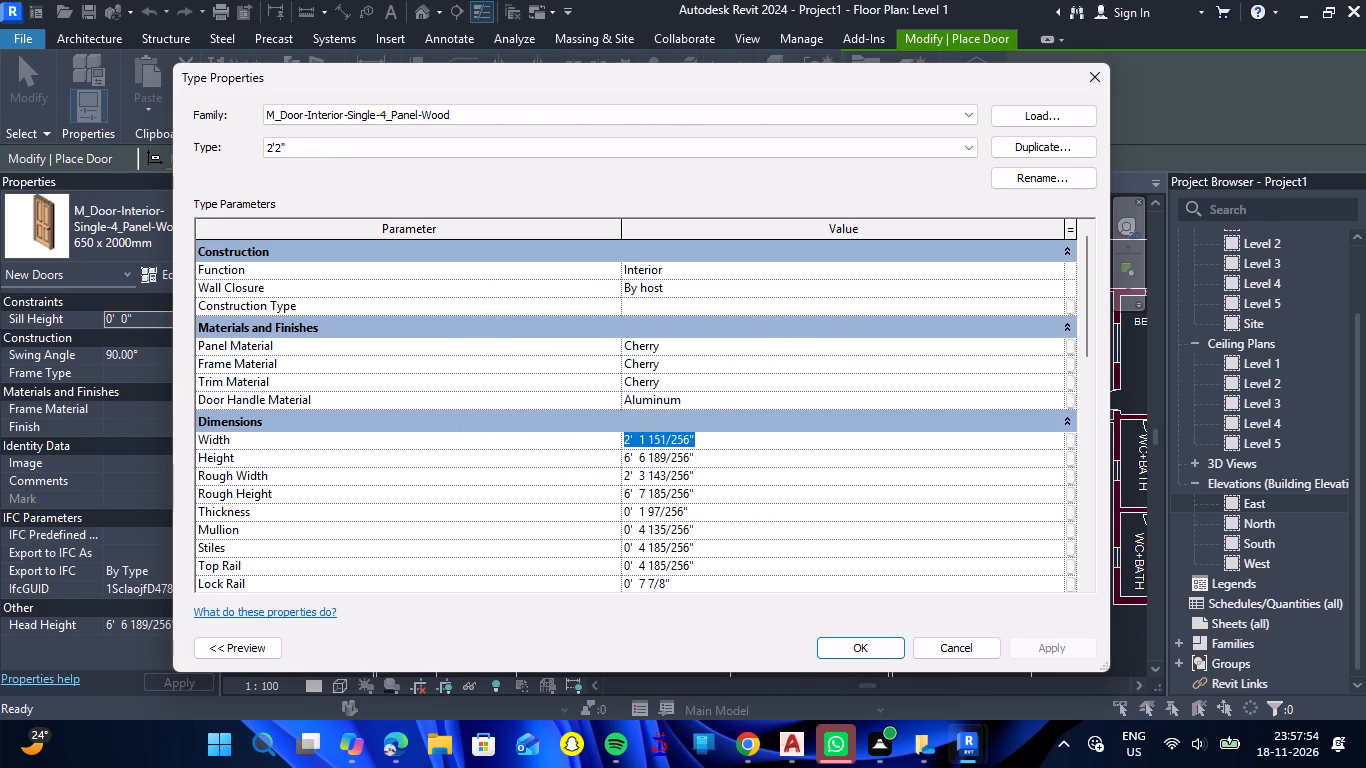
type("2'2\"")
key("Return")
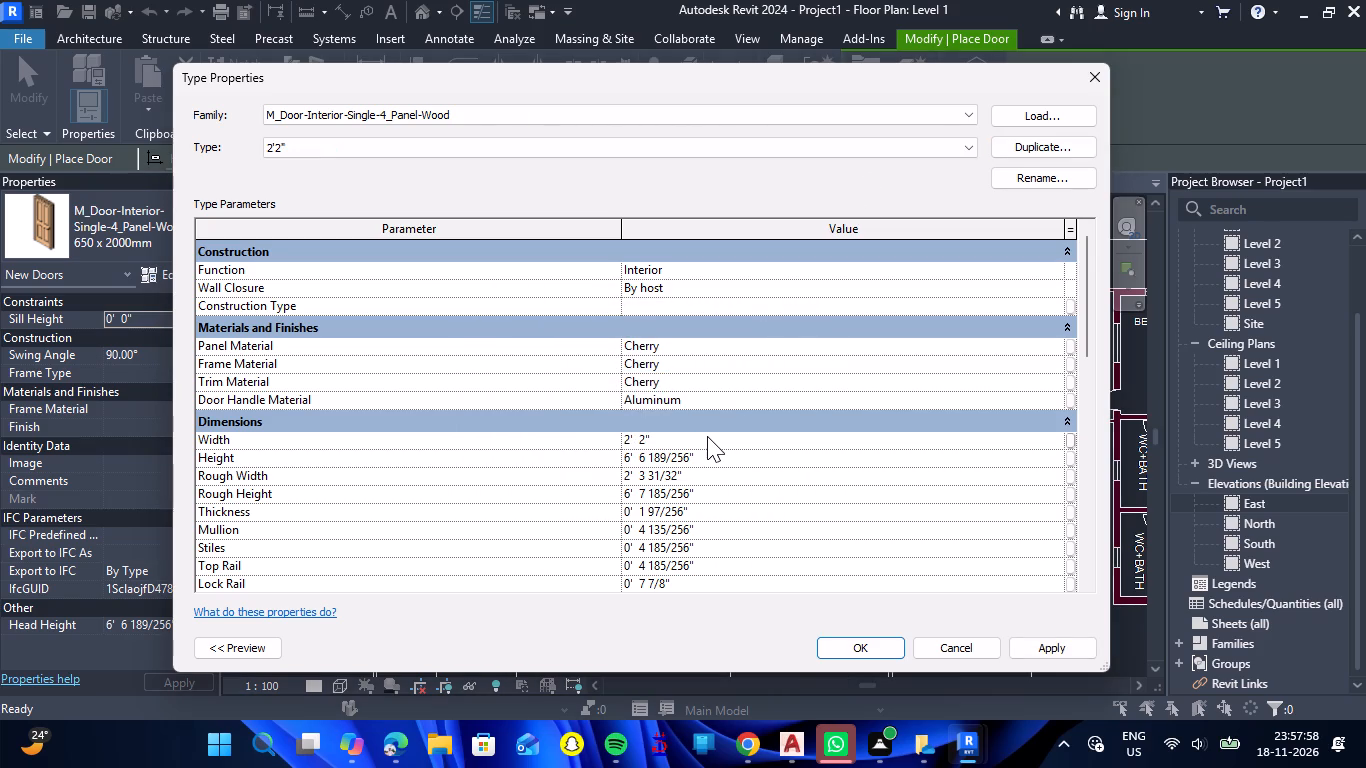
left_click(709, 458)
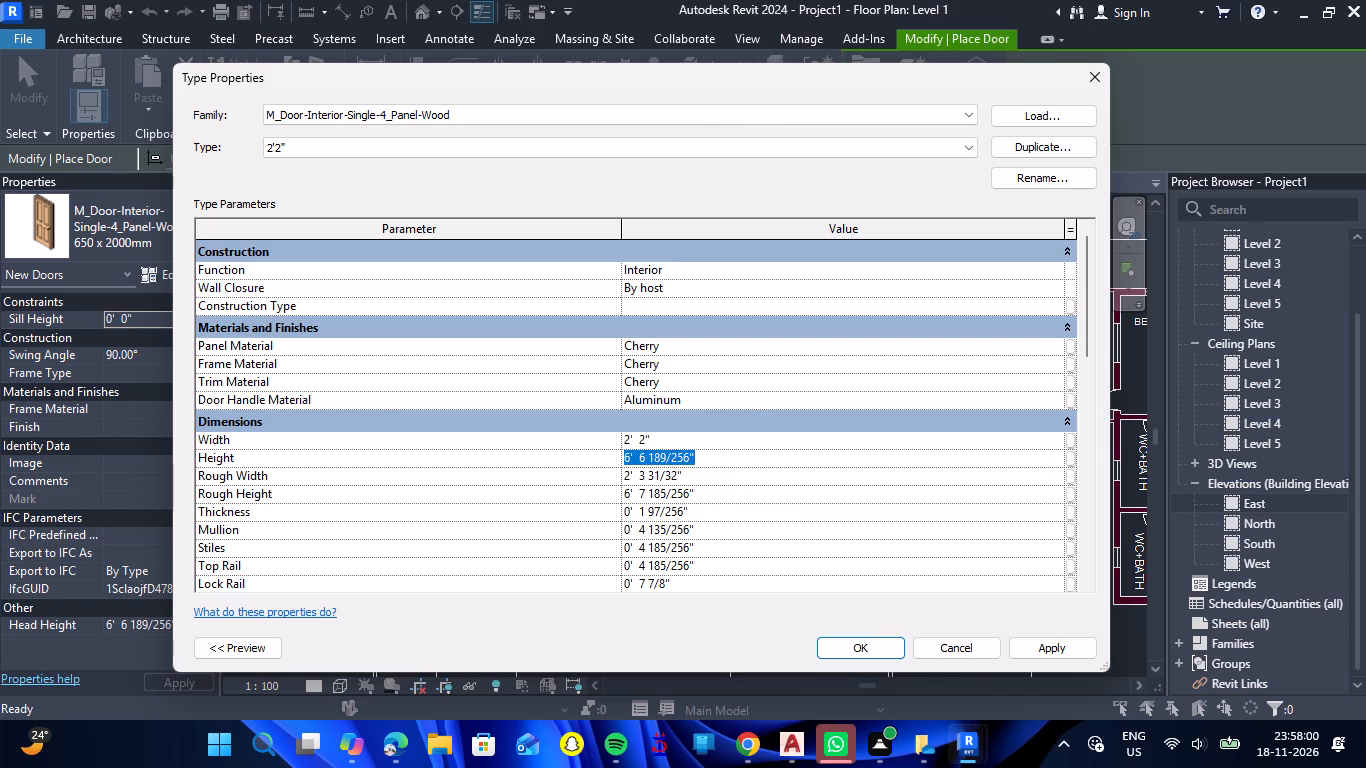
type("6'")
key("Return")
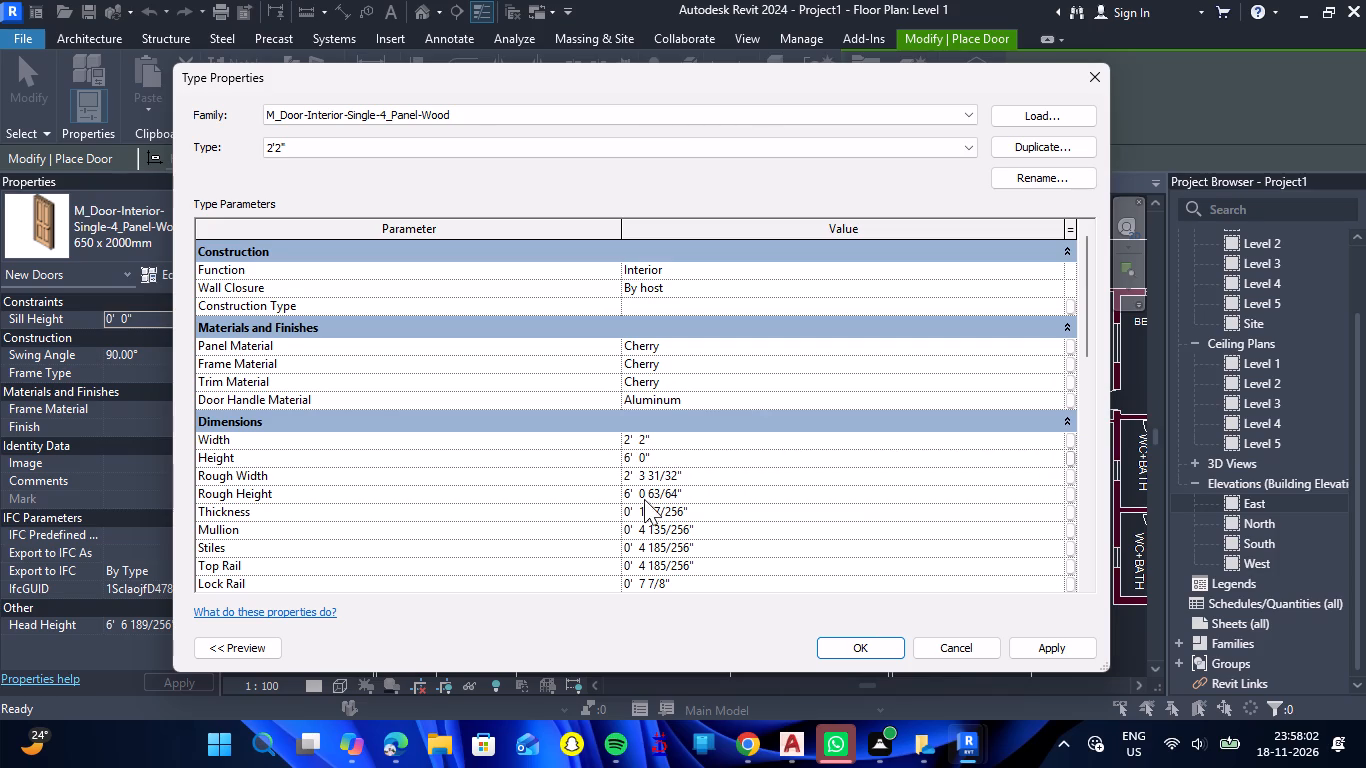
scroll(634, 504, "down", 4)
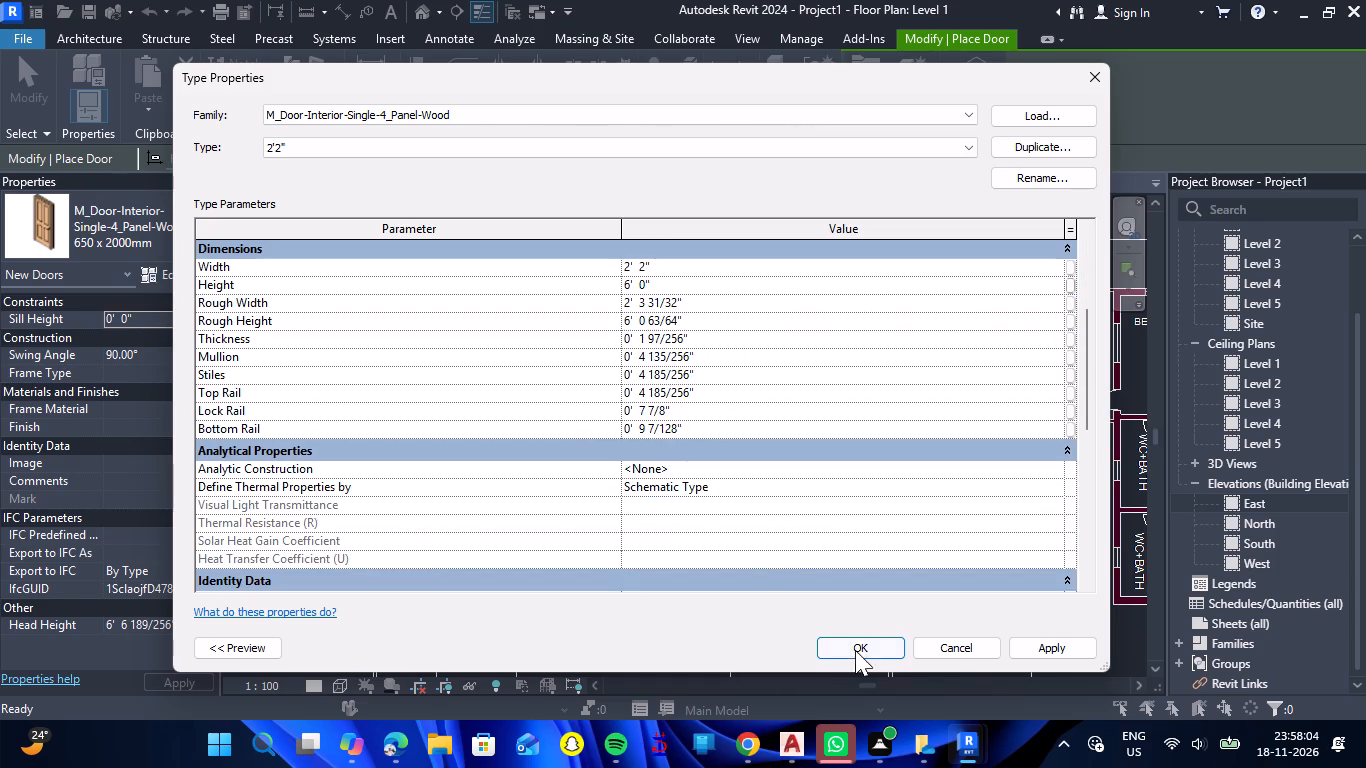
left_click(864, 649)
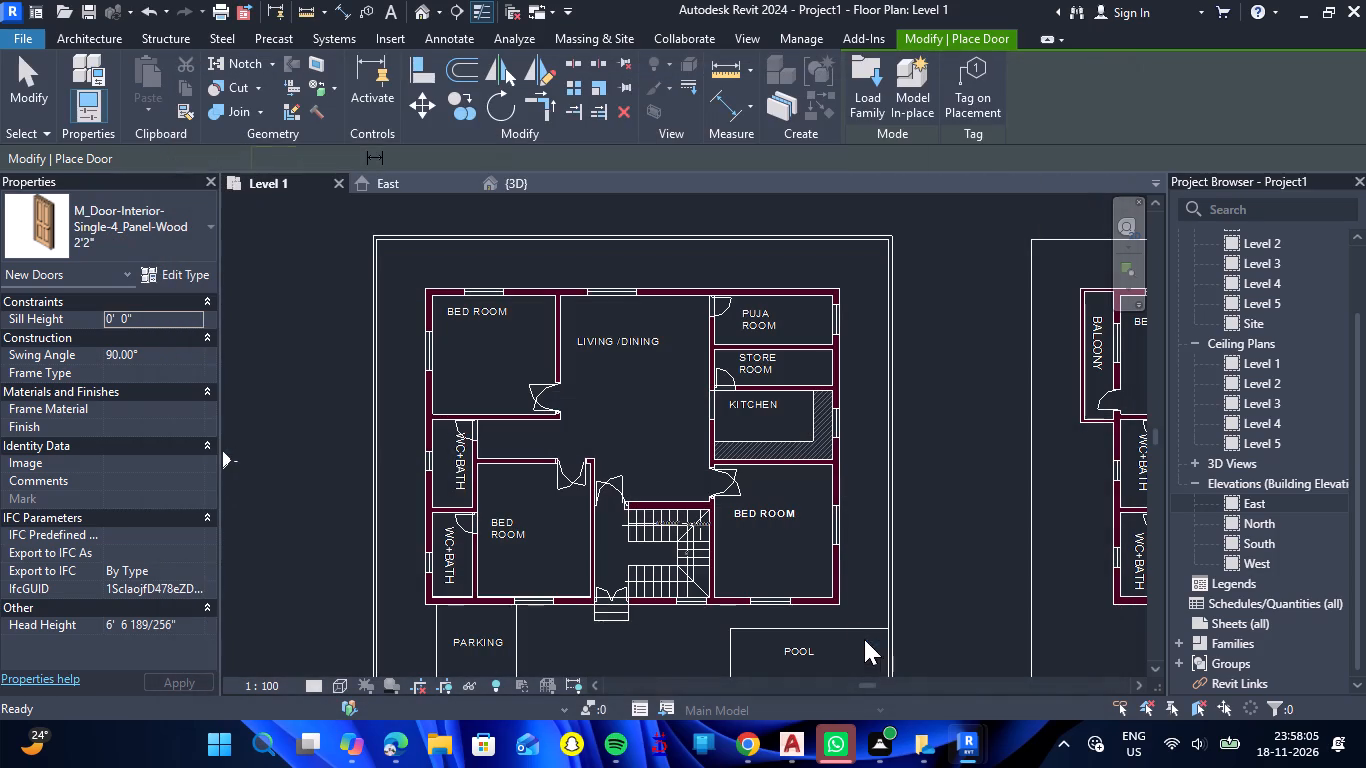
Place 2'2" doors at the CAD openings of the two WC+Baths.
scroll(468, 428, "up", 9)
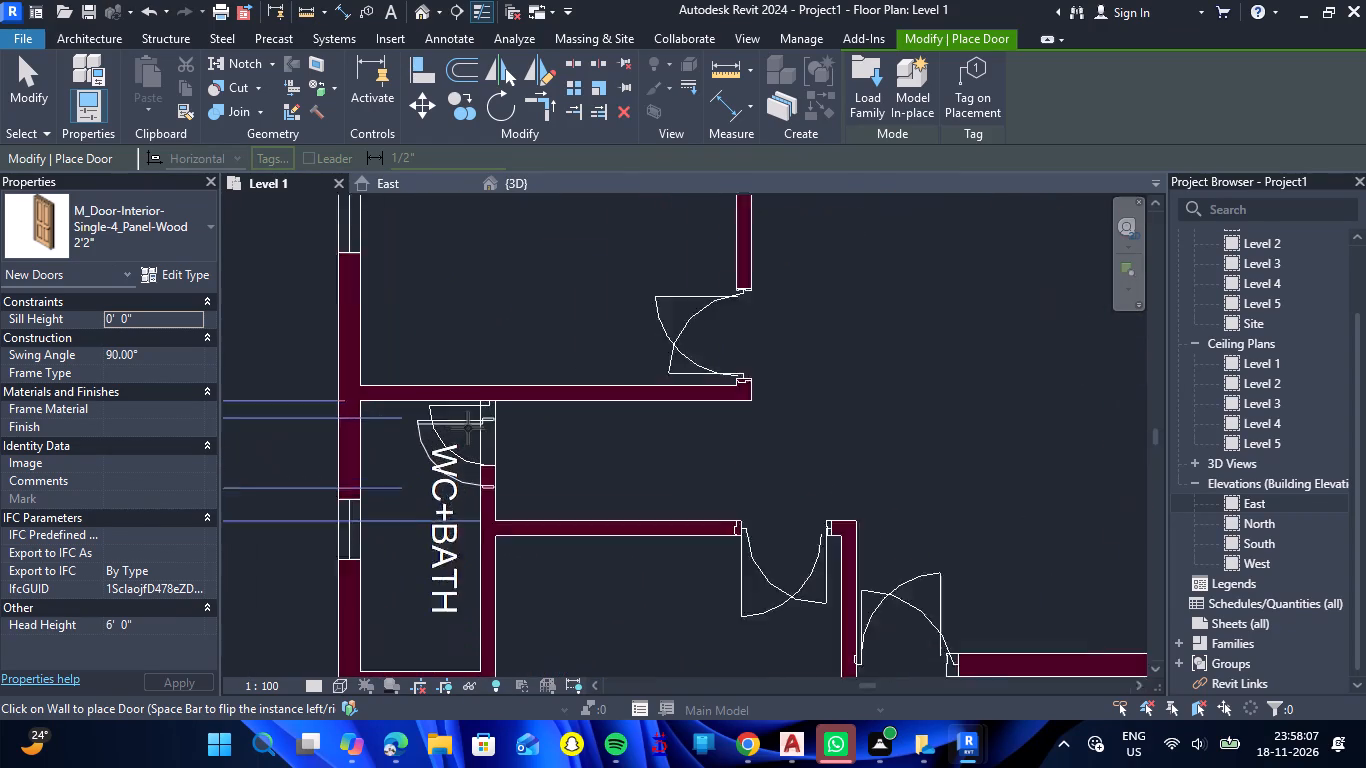
scroll(468, 428, "up", 5)
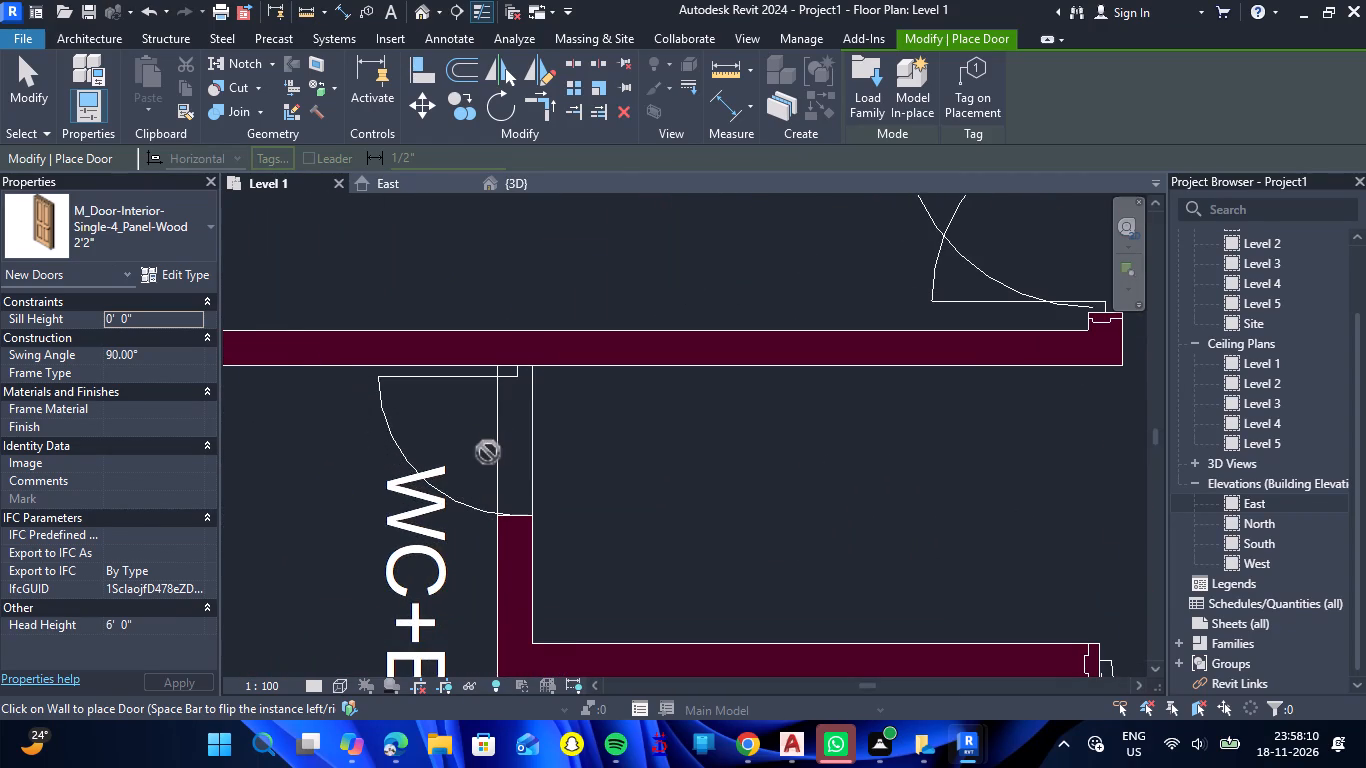
left_click(491, 445)
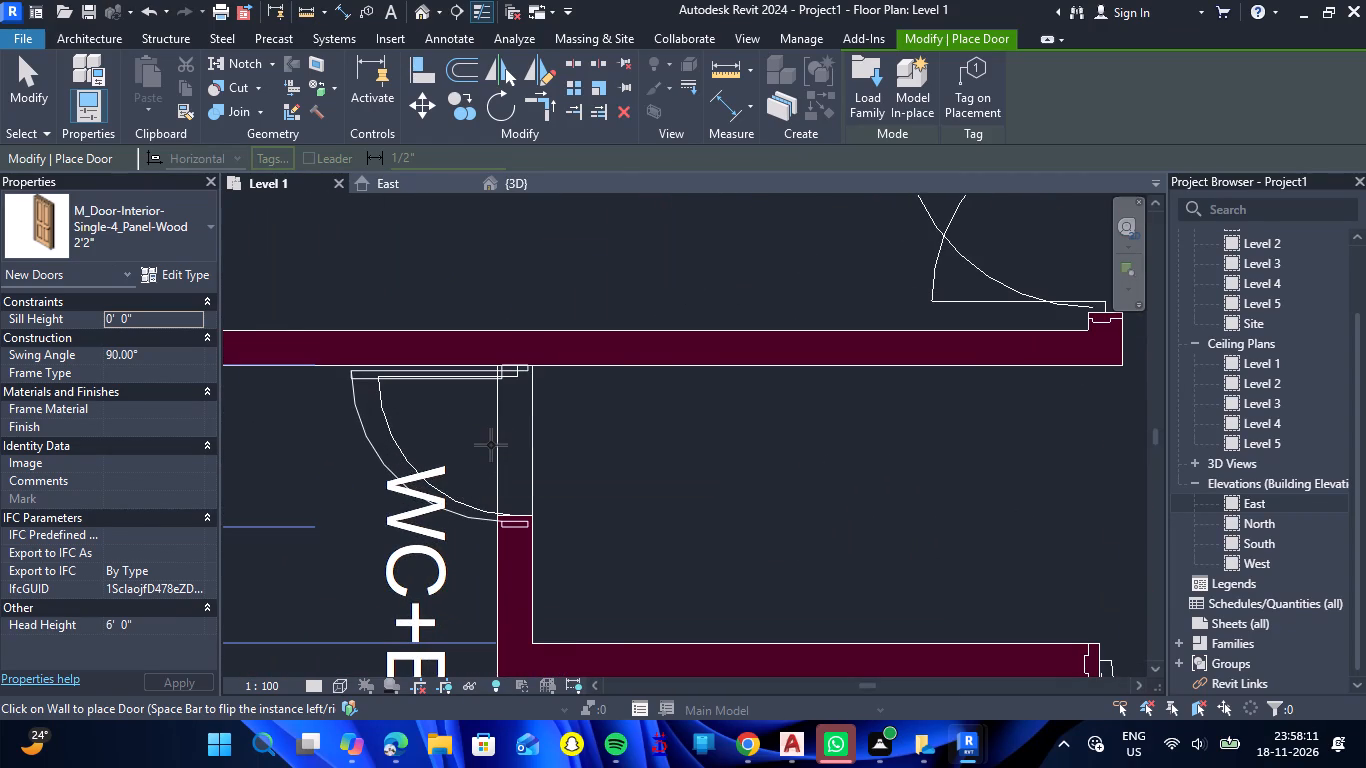
scroll(500, 440, "down", 8)
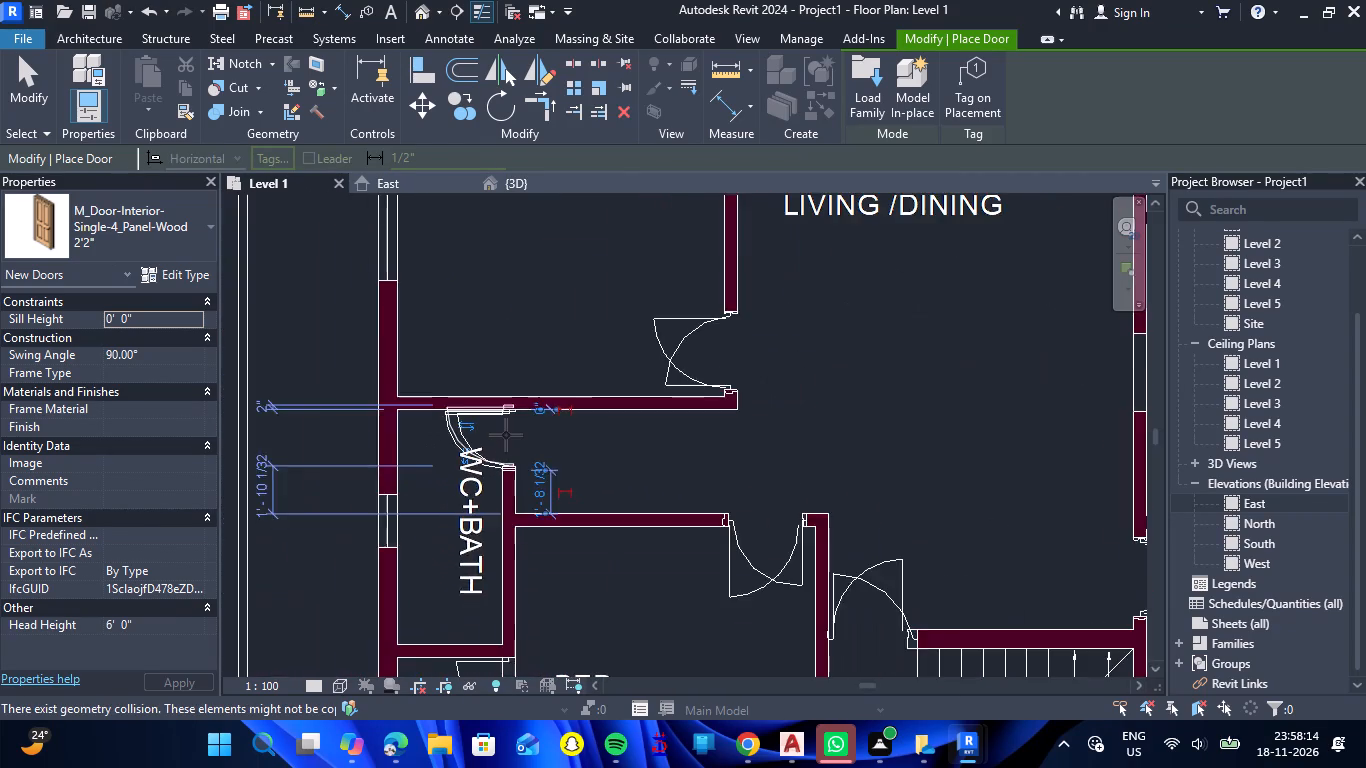
scroll(511, 434, "down", 4)
scroll(502, 575, "up", 13)
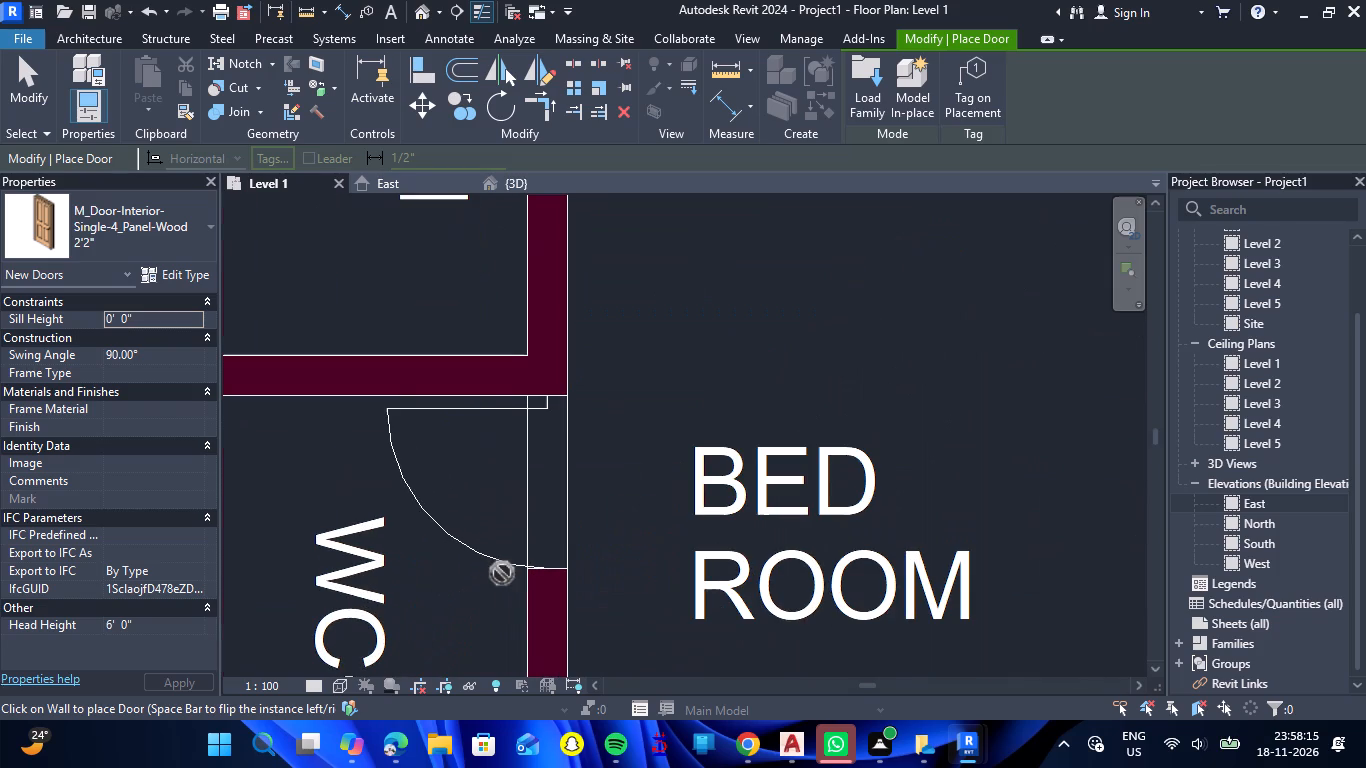
left_click(527, 491)
scroll(677, 488, "down", 12)
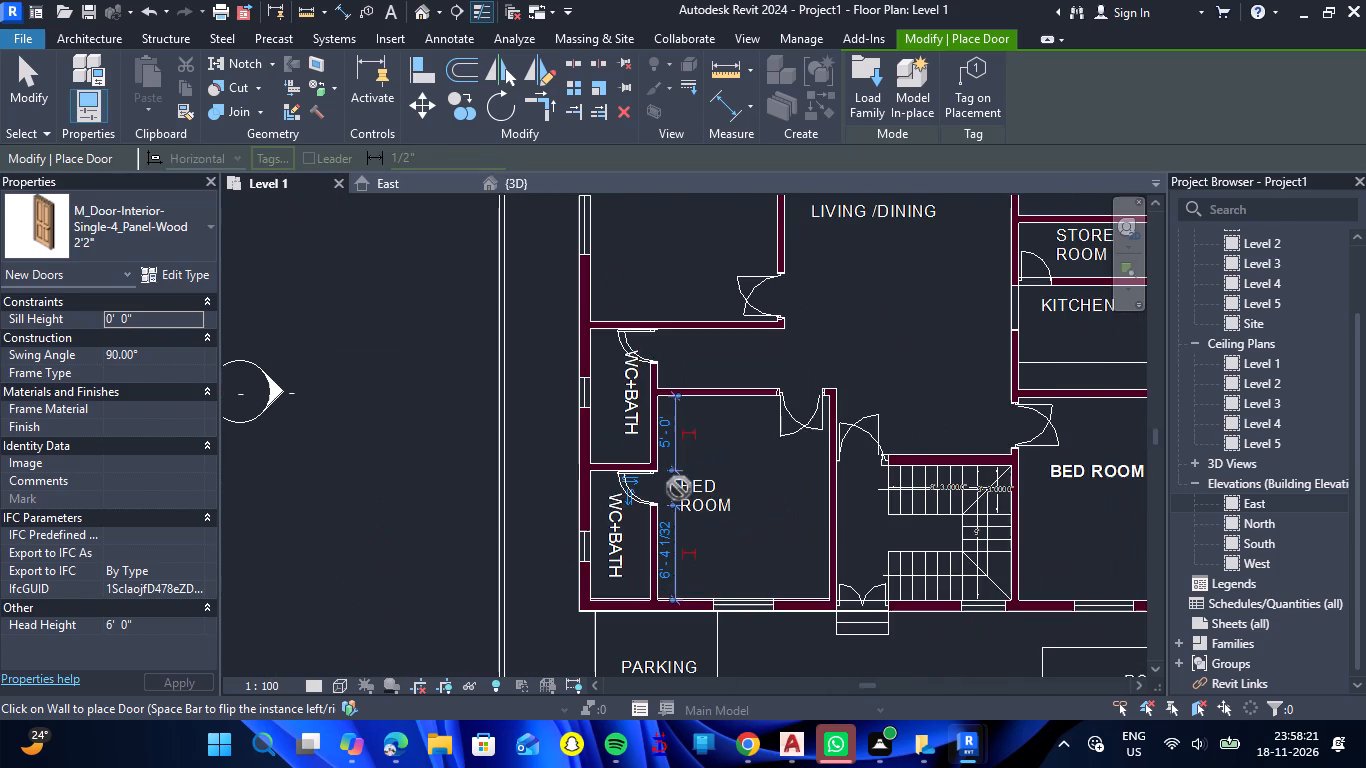
Place 2'2" doors at the CAD openings between store room and kitchen and between puja room and living/dining, and finish placing doors.
scroll(679, 488, "down", 3)
scroll(924, 315, "up", 6)
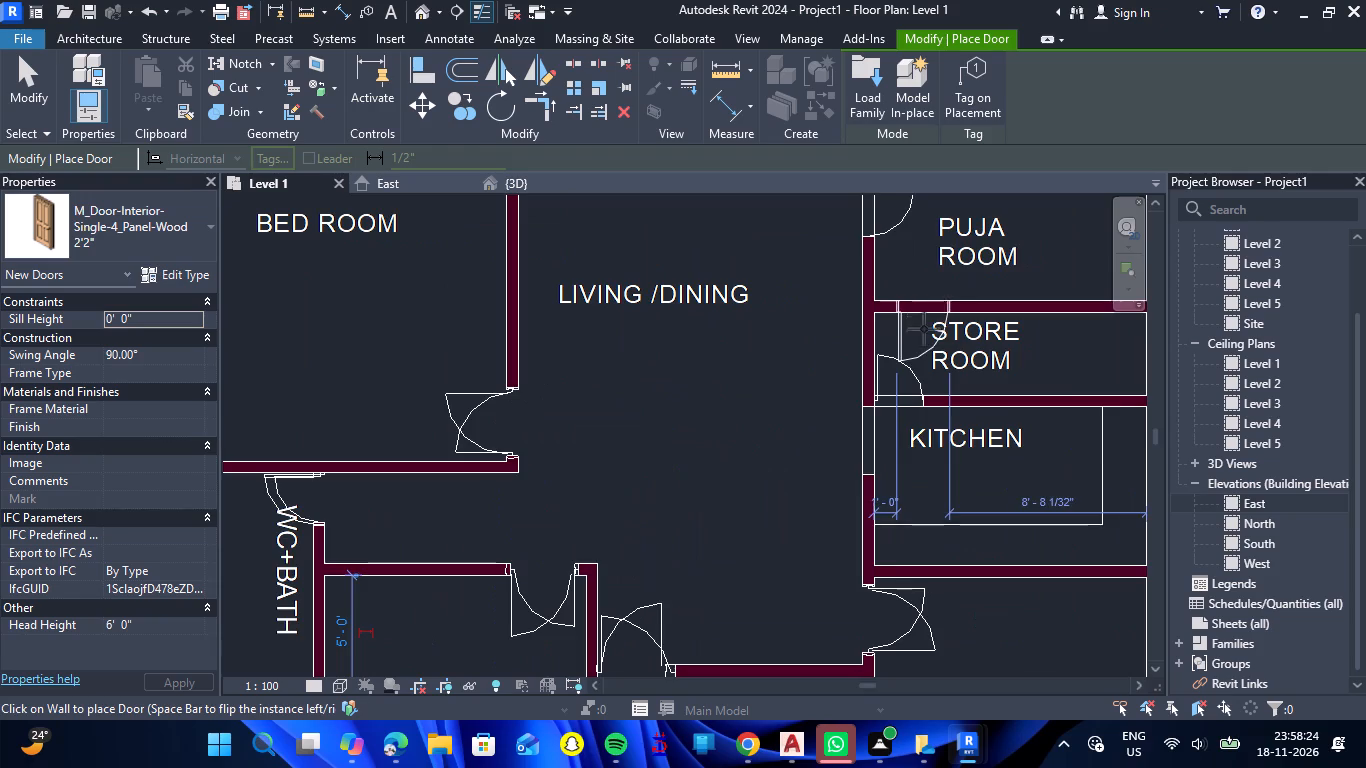
scroll(920, 330, "up", 7)
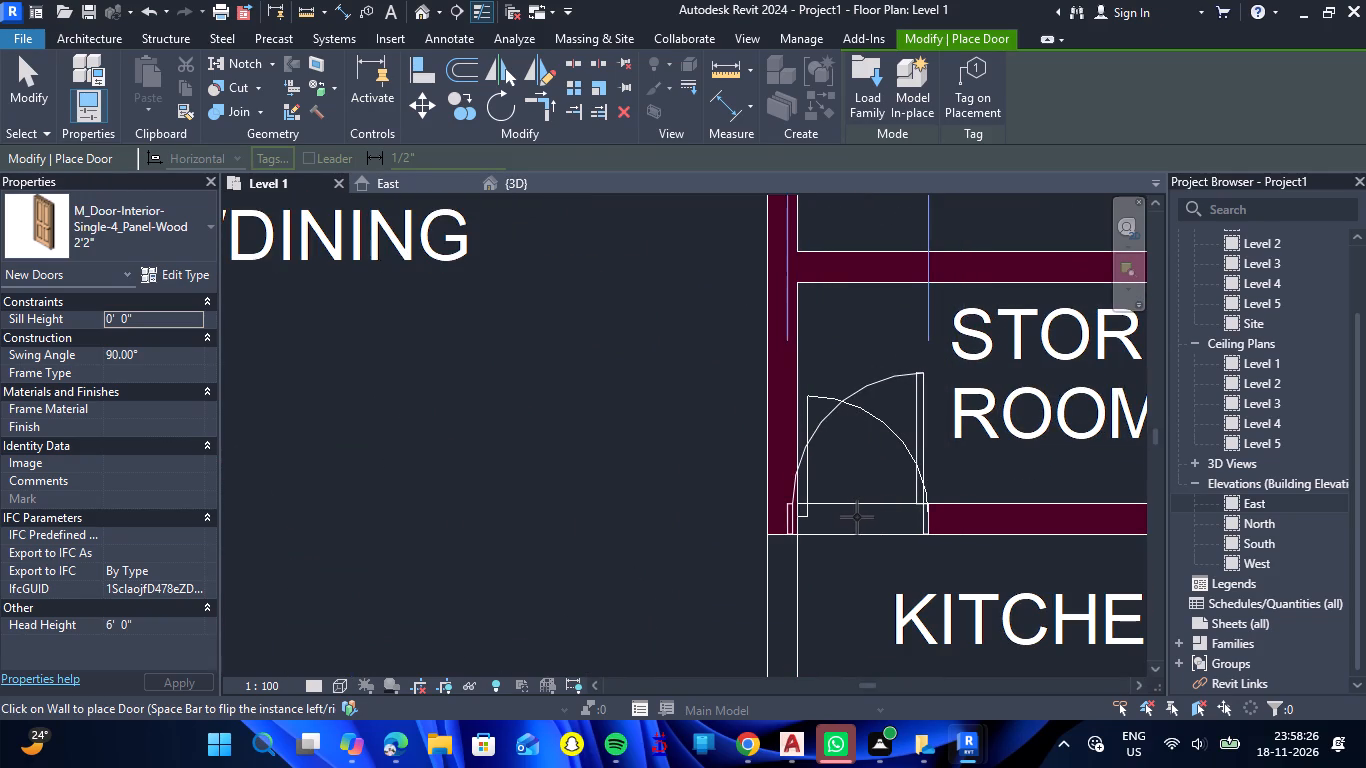
left_click(864, 515)
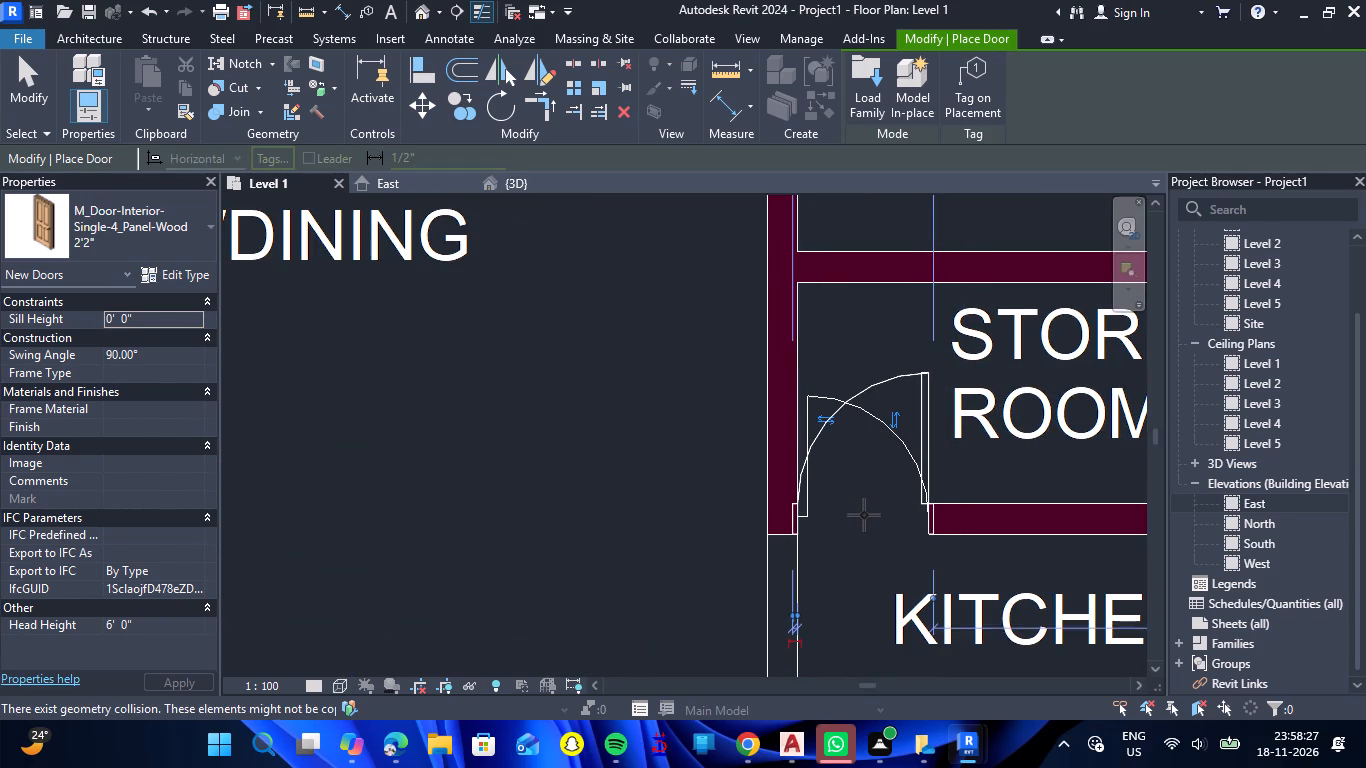
scroll(864, 515, "down", 7)
scroll(823, 292, "up", 6)
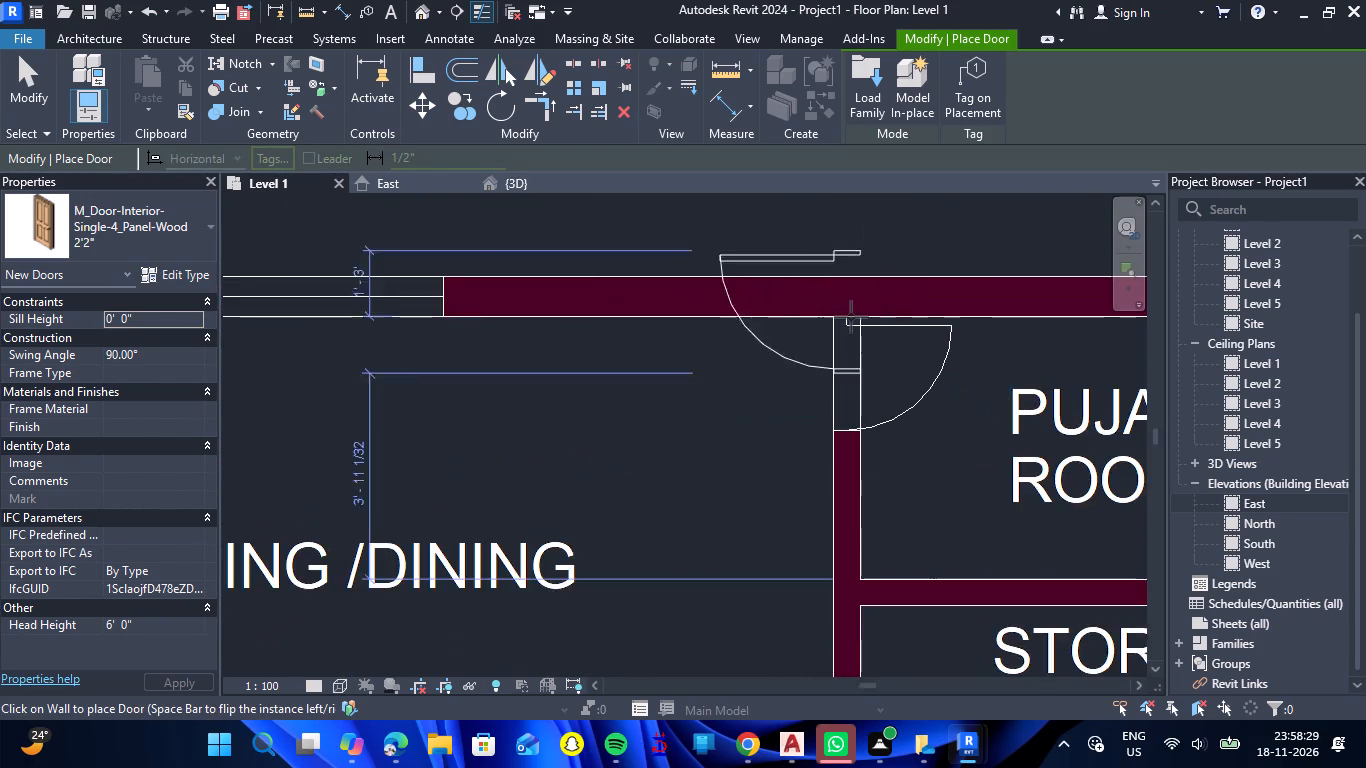
scroll(851, 317, "up", 6)
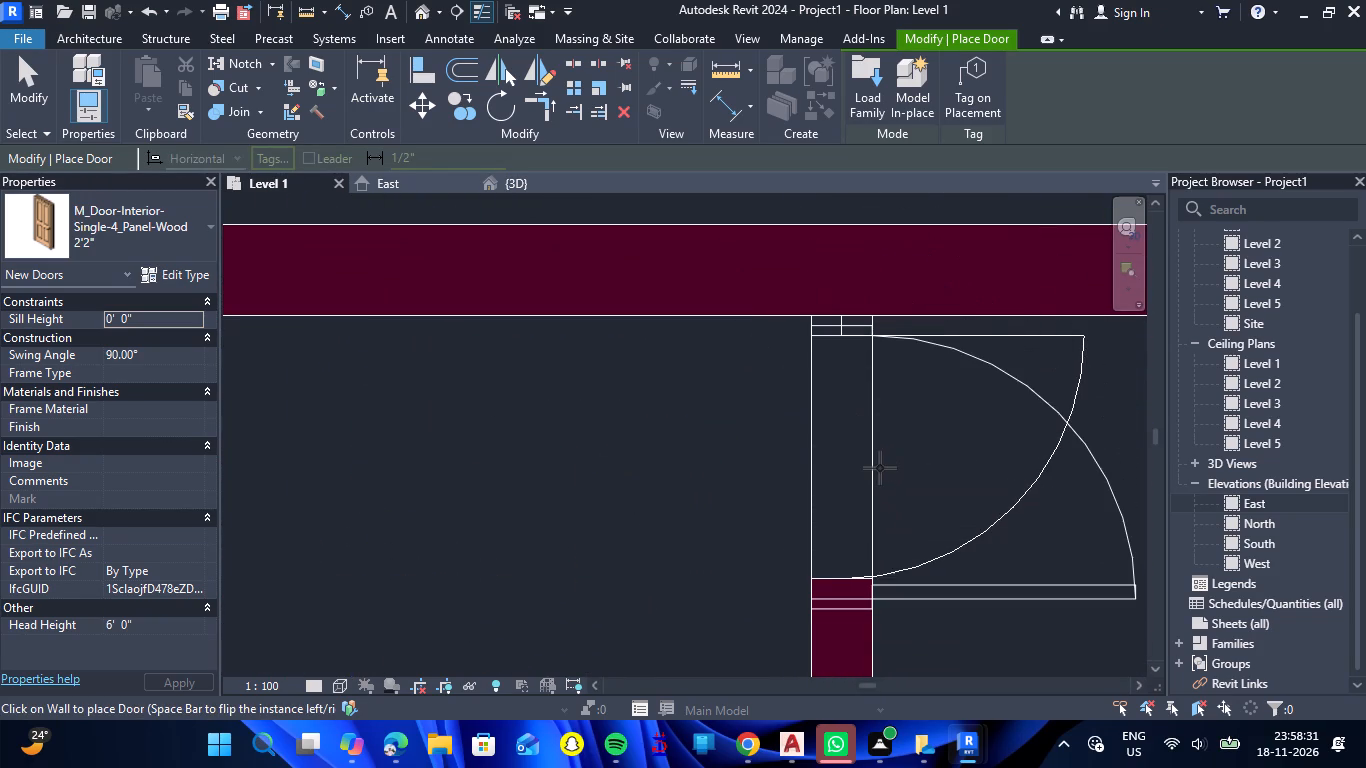
left_click(879, 460)
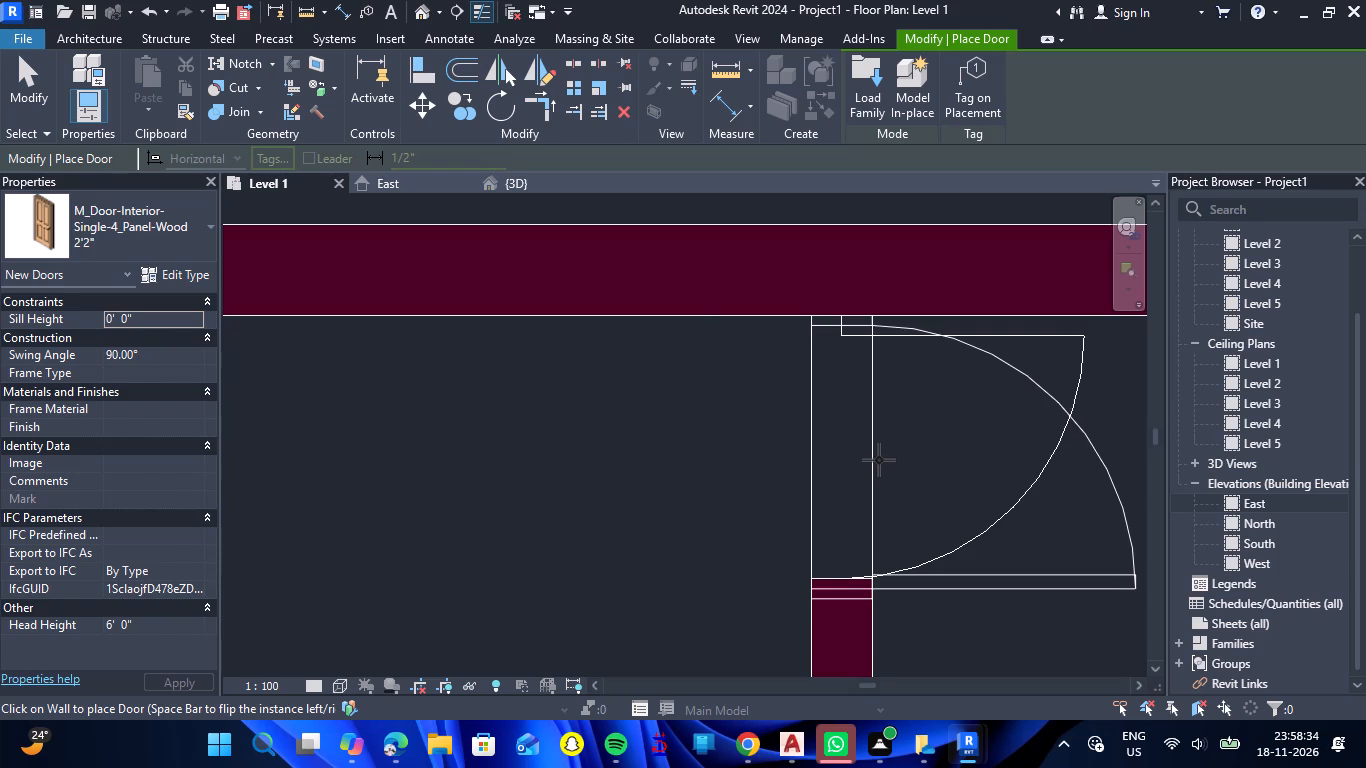
scroll(764, 448, "down", 8)
scroll(633, 416, "down", 12)
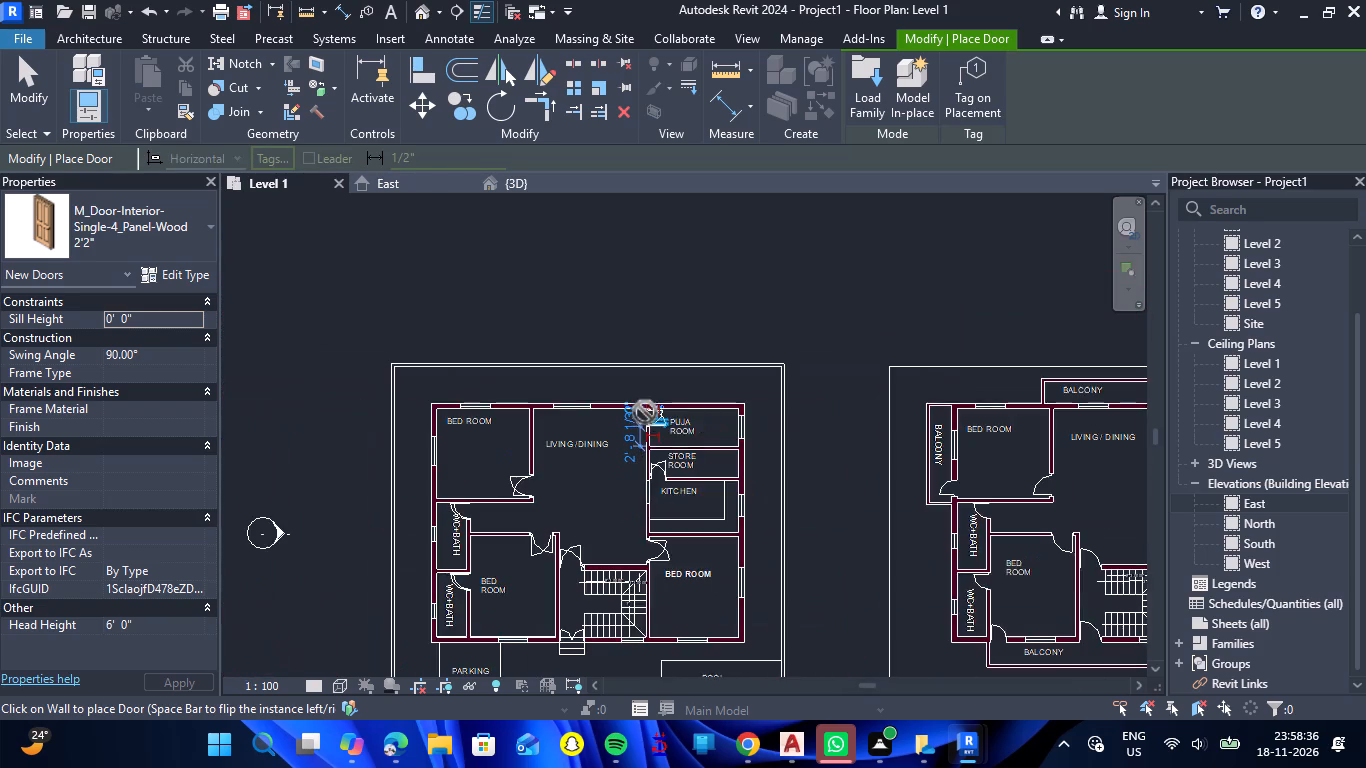
scroll(643, 425, "down", 2)
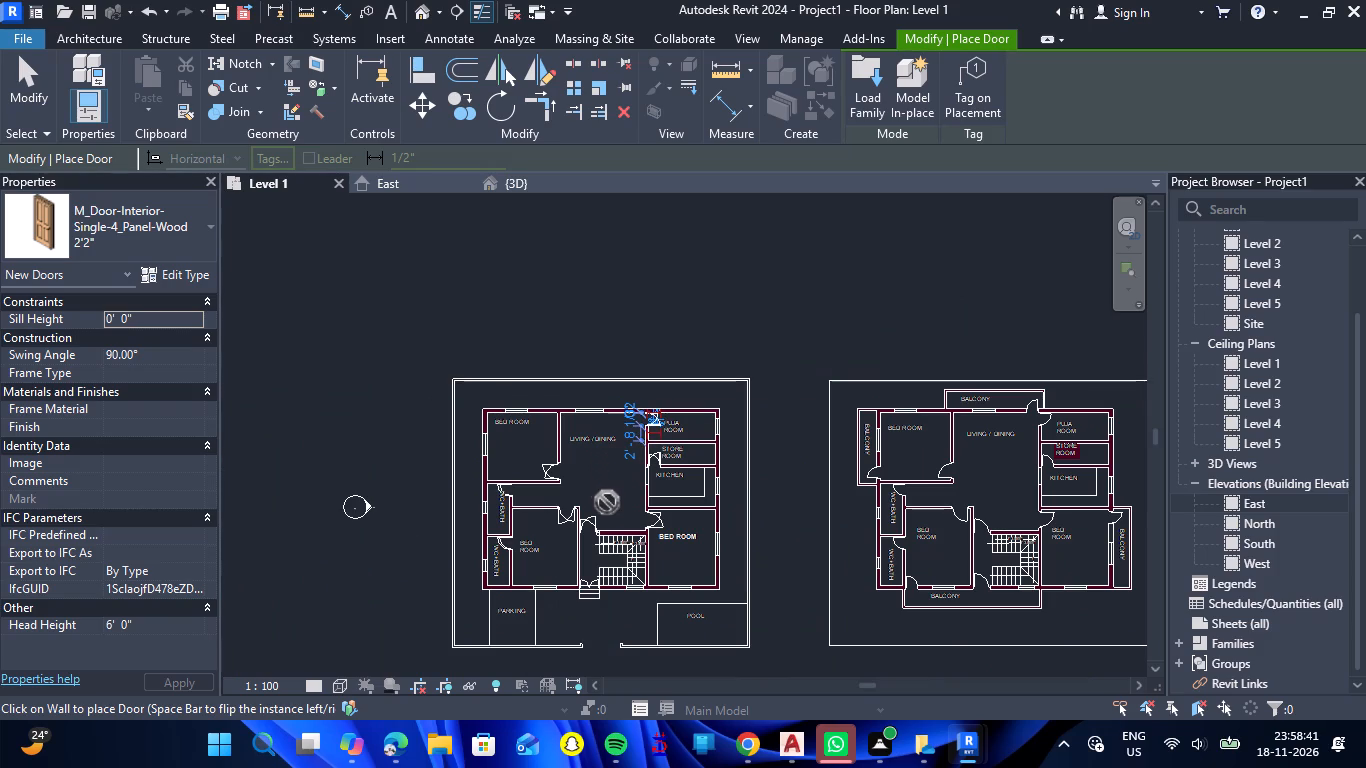
scroll(607, 502, "up", 6)
key("Escape")
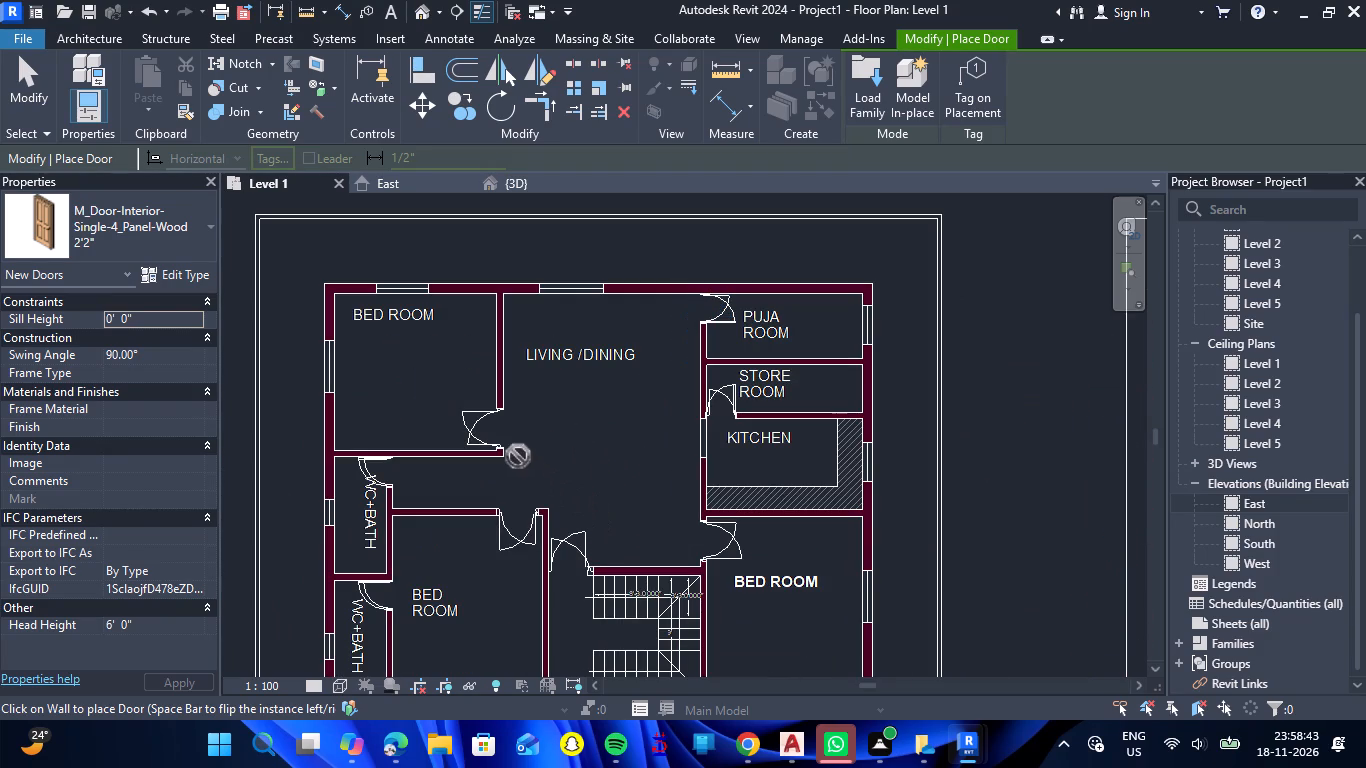
key("Escape")
Flip the 3' door between the living/dining area and its adjoining bedroom to match the CAD hinge side.
scroll(493, 424, "up", 3)
left_click(499, 429)
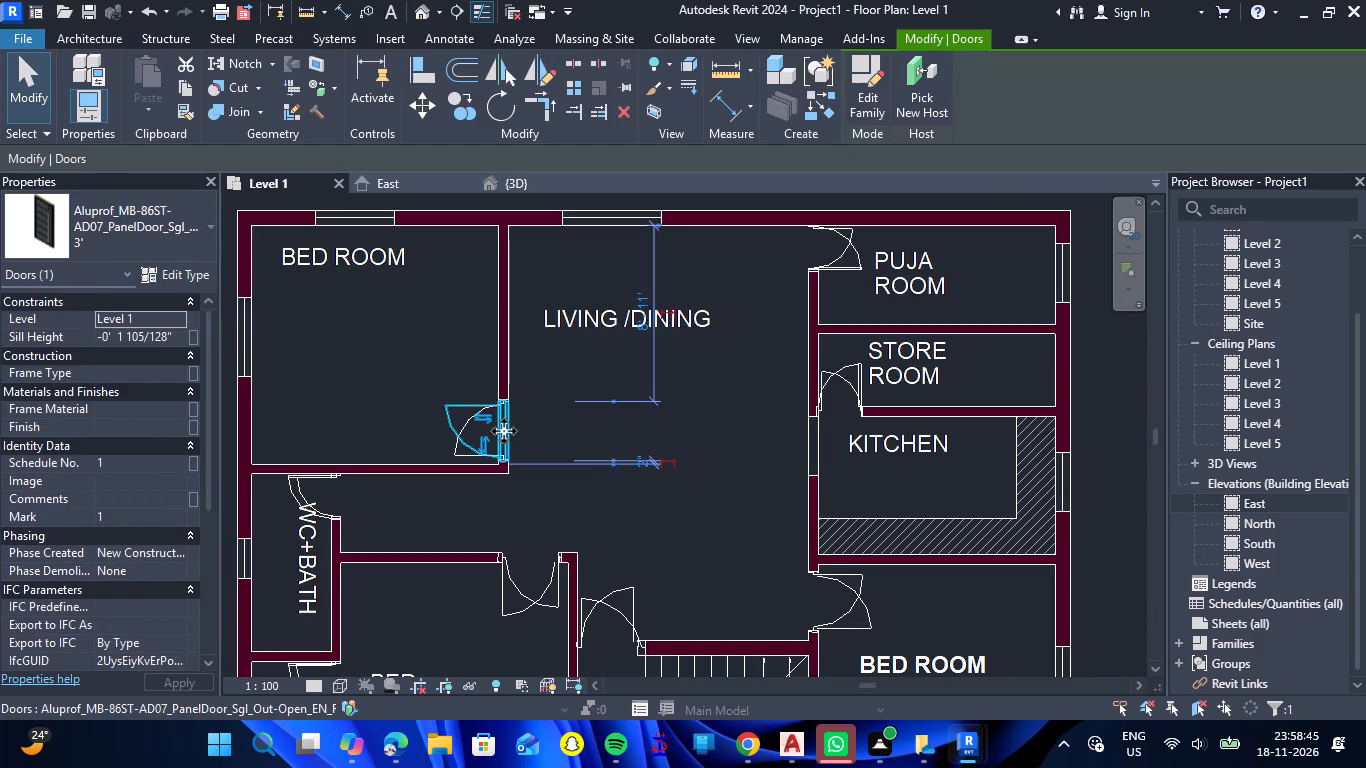
key("space")
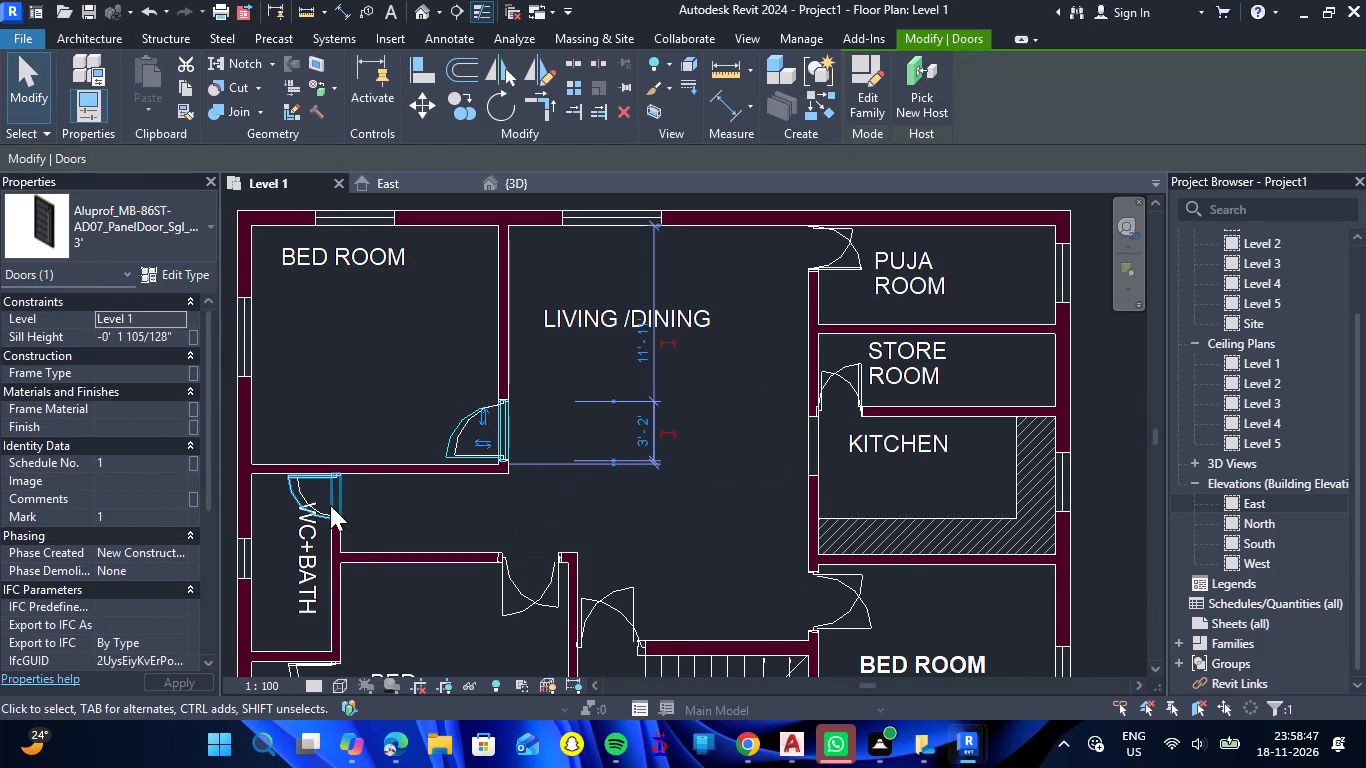
Flip the 3' door of the bedroom beside the WC+Baths to match the CAD swing.
scroll(569, 480, "down", 1)
left_click(533, 590)
key("space")
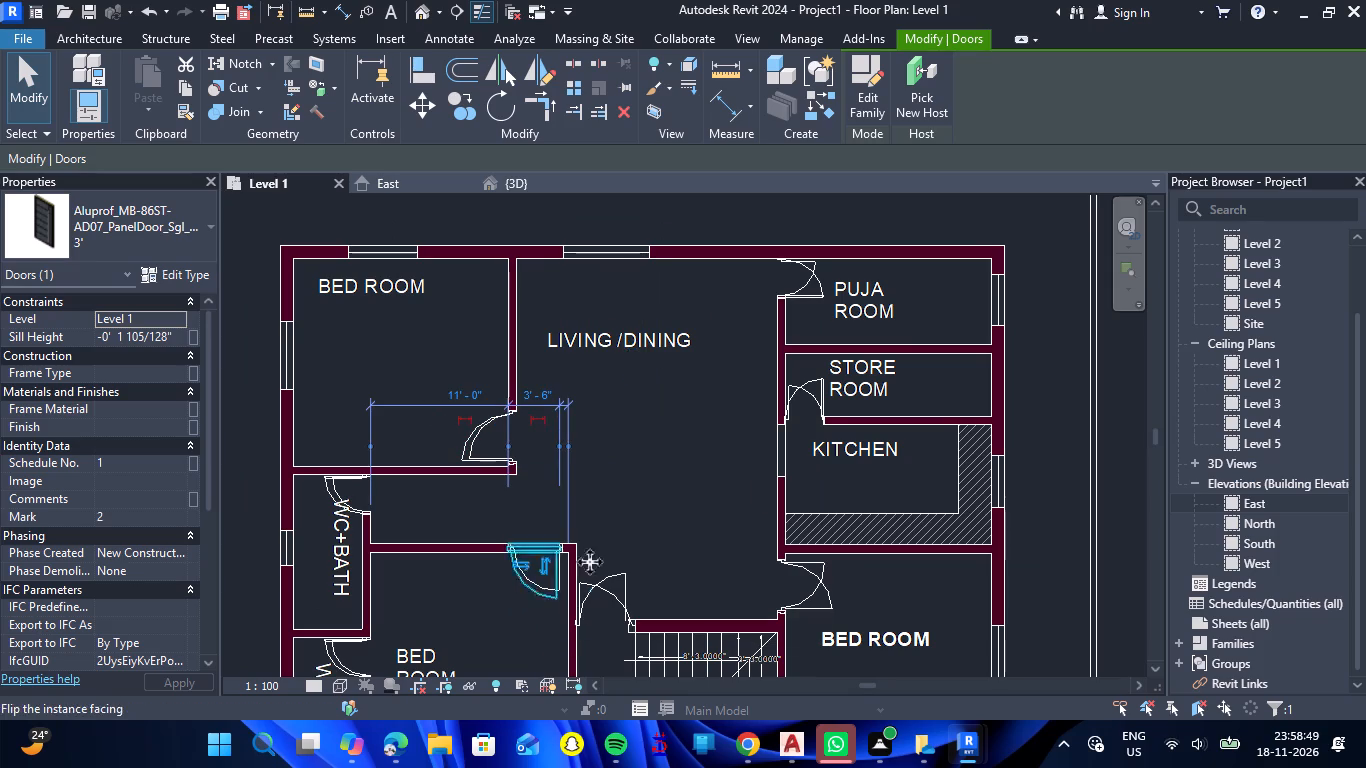
Flip the 2'2" doors between store room and kitchen and at the puja room to match their CAD swings.
left_click(817, 416)
key("space")
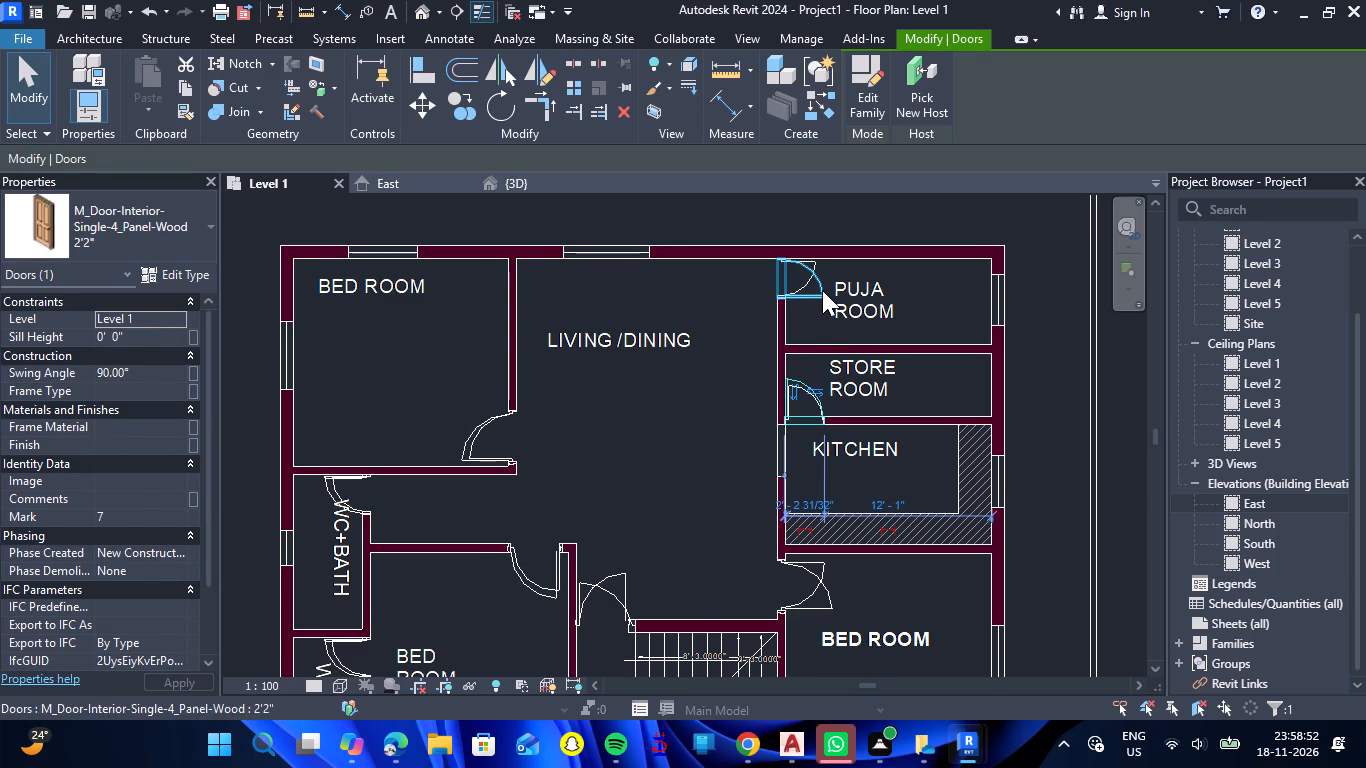
left_click(822, 290)
key("space")
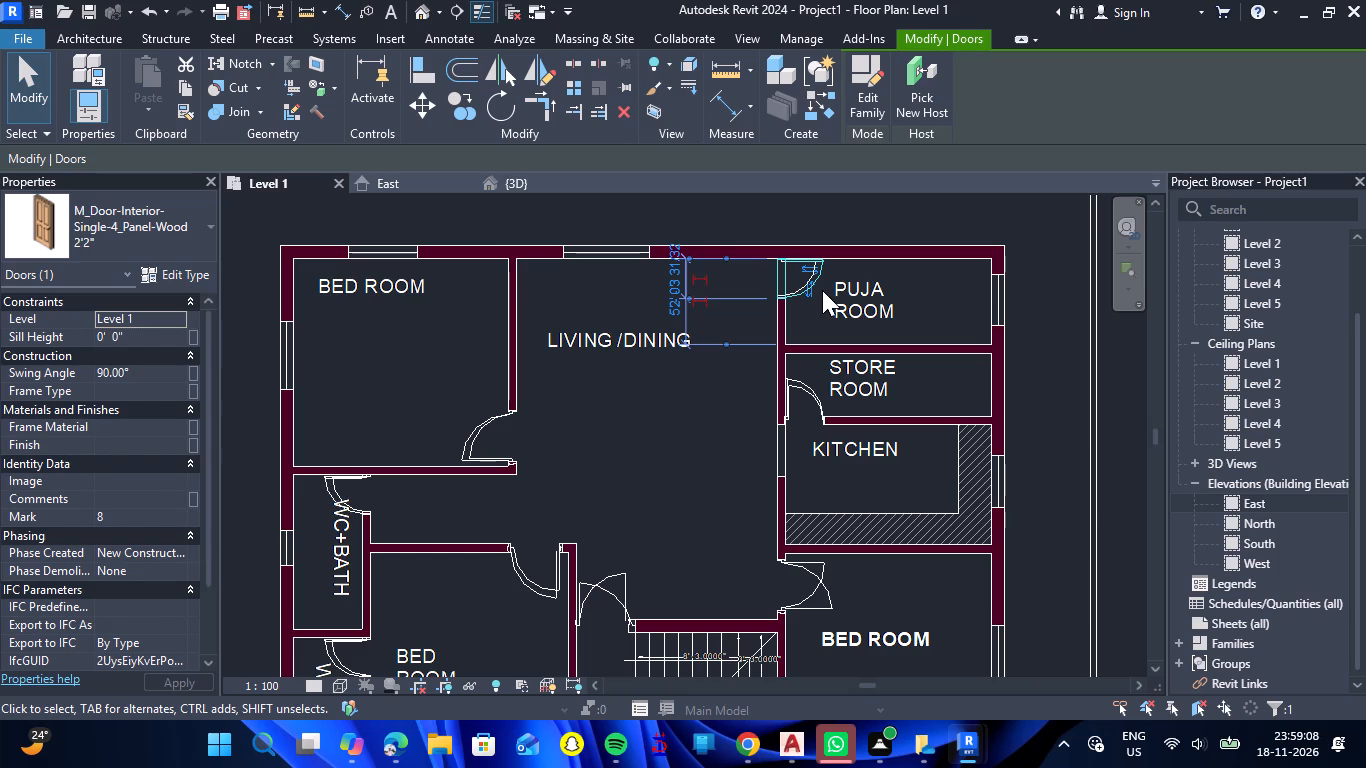
Flip the 3' doors of the bedroom below the kitchen and beside the staircase to match their CAD swings, and clear the selection.
scroll(717, 386, "down", 3)
scroll(787, 543, "up", 4)
left_click(802, 518)
key("space")
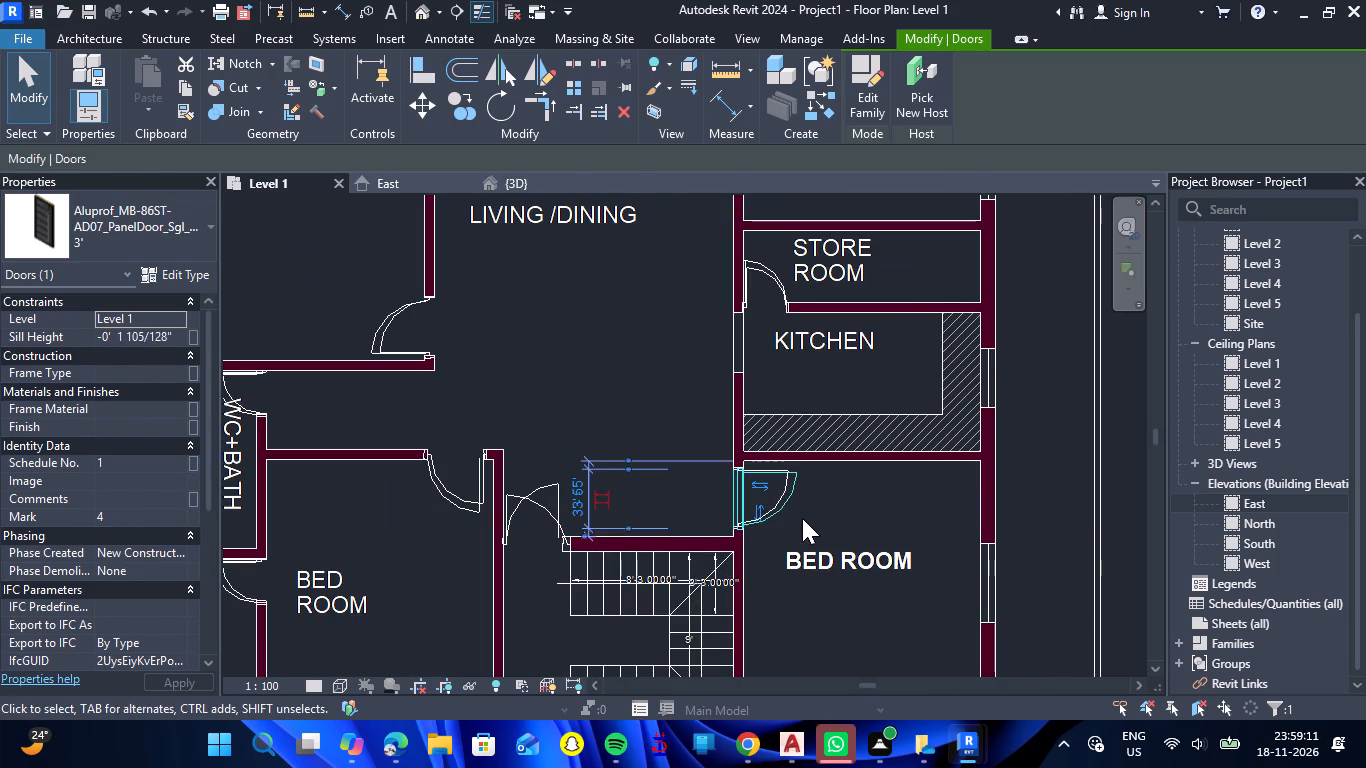
left_click(545, 479)
key("space")
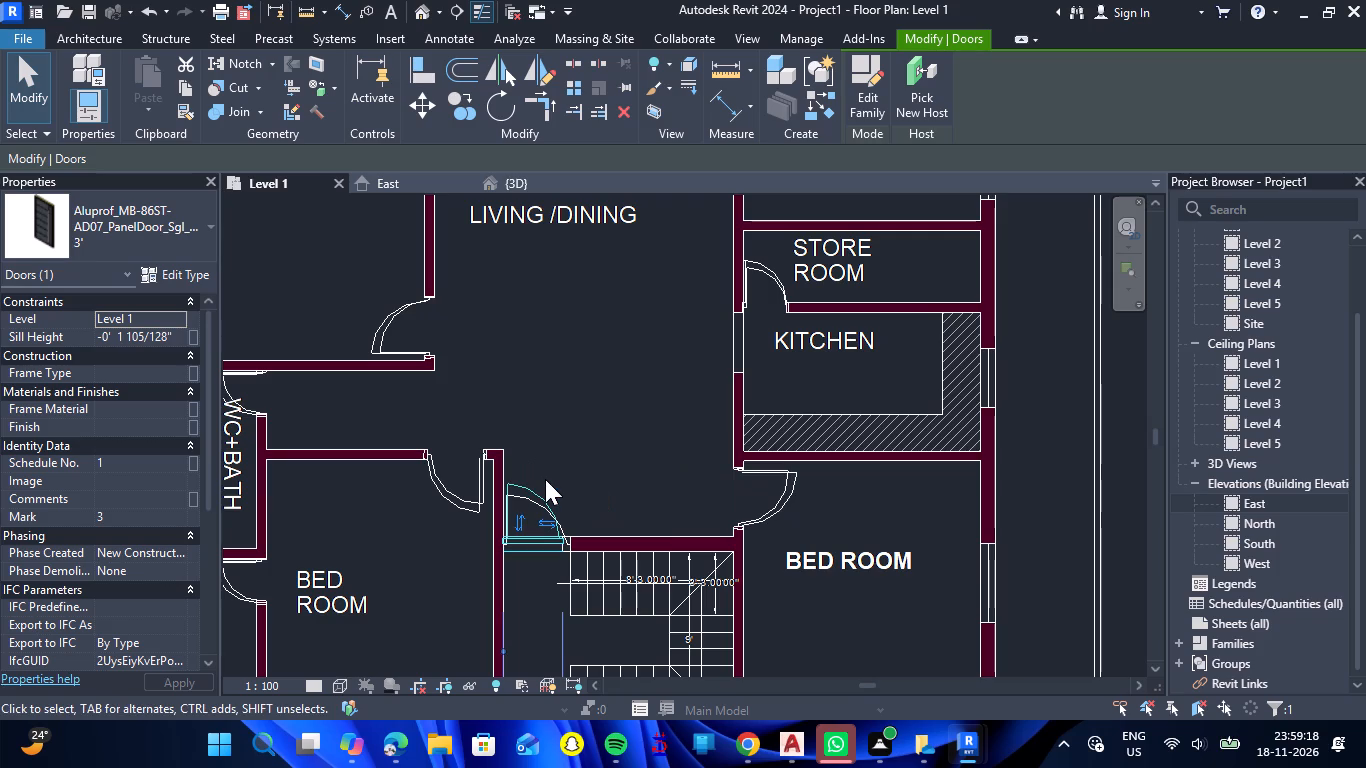
scroll(562, 473, "down", 4)
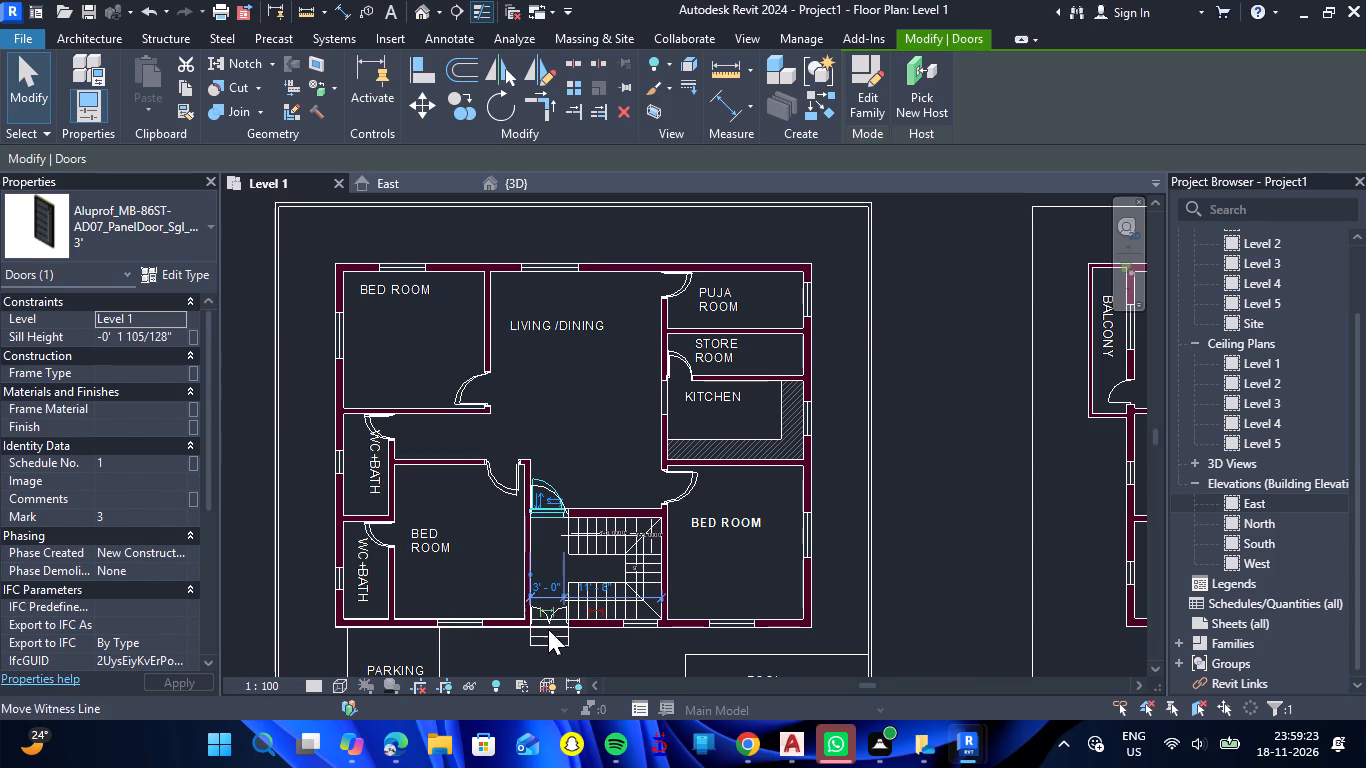
scroll(560, 638, "up", 6)
key("Escape")
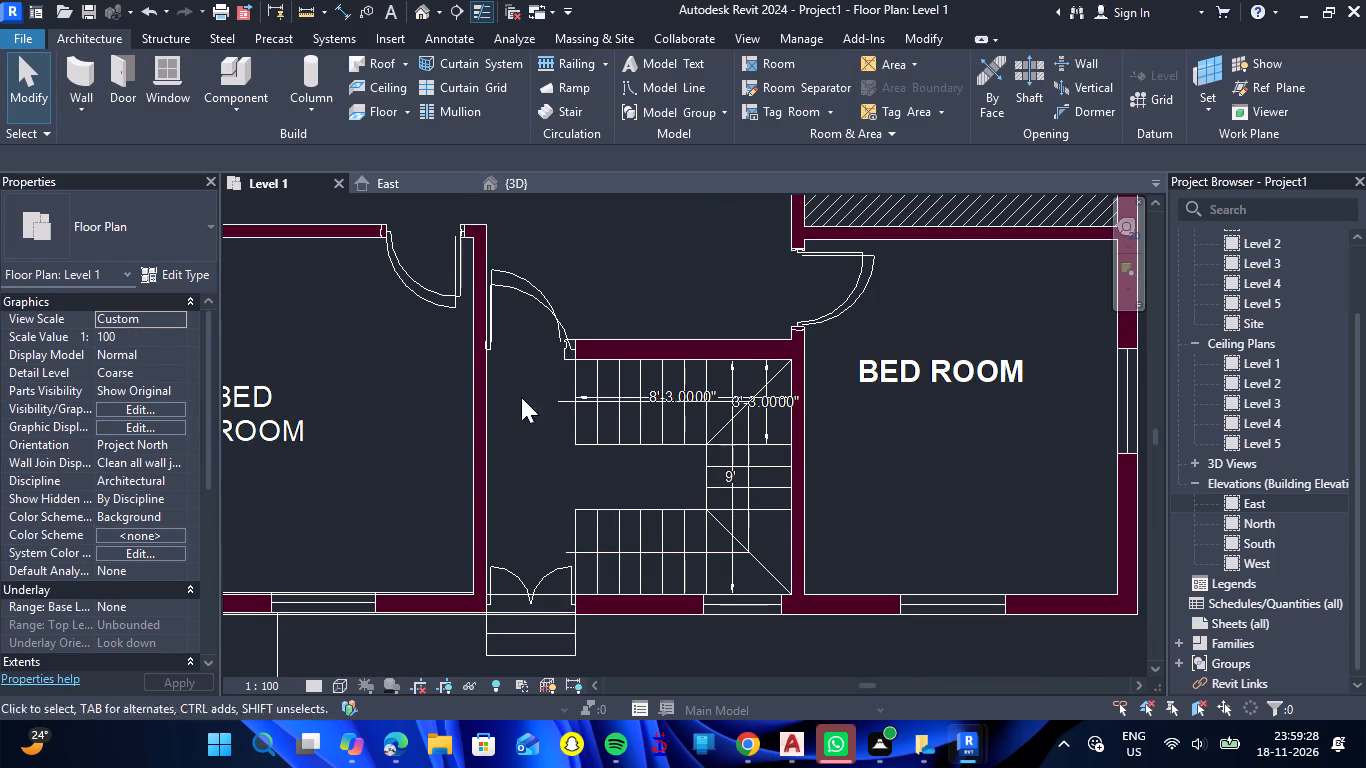
Inspect the placed doors in the 3D view and return to the Level 1 plan.
left_click(525, 191)
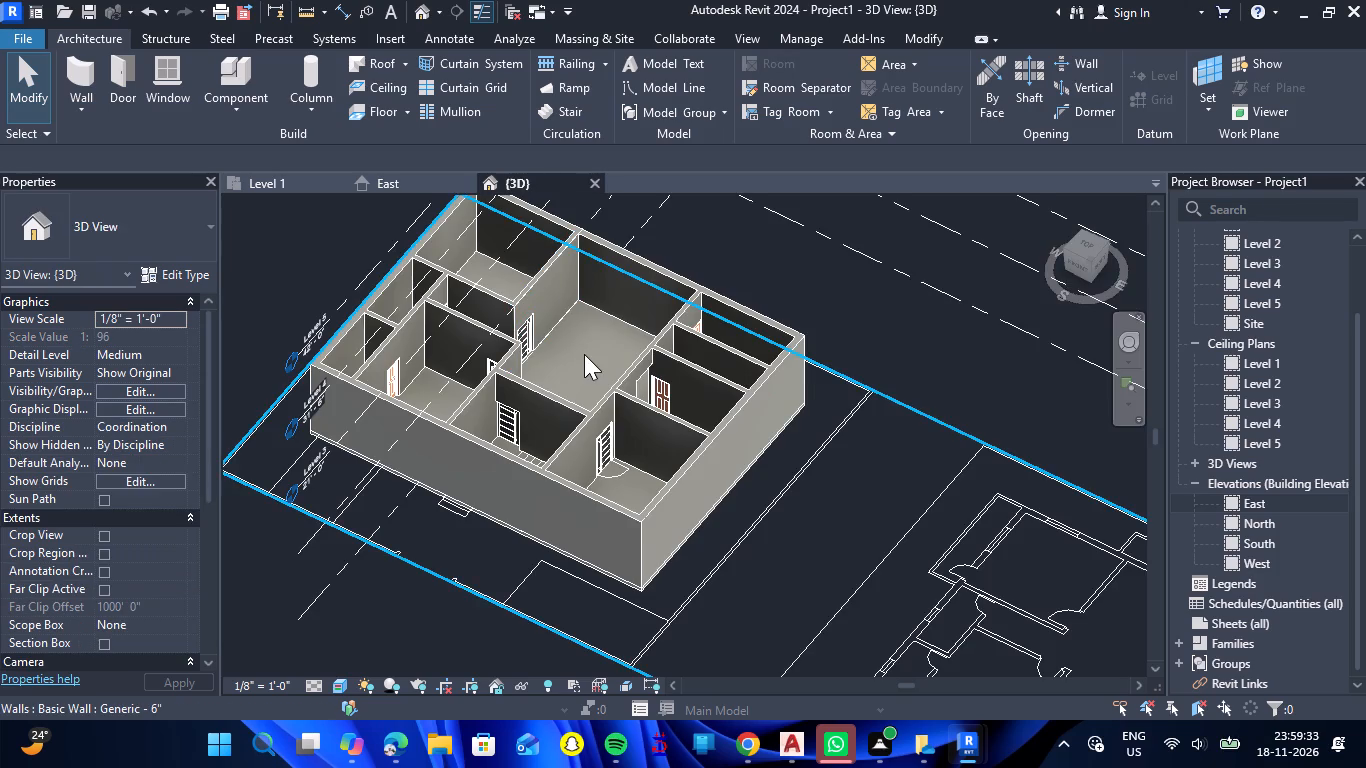
scroll(586, 355, "down", 2)
scroll(521, 414, "up", 6)
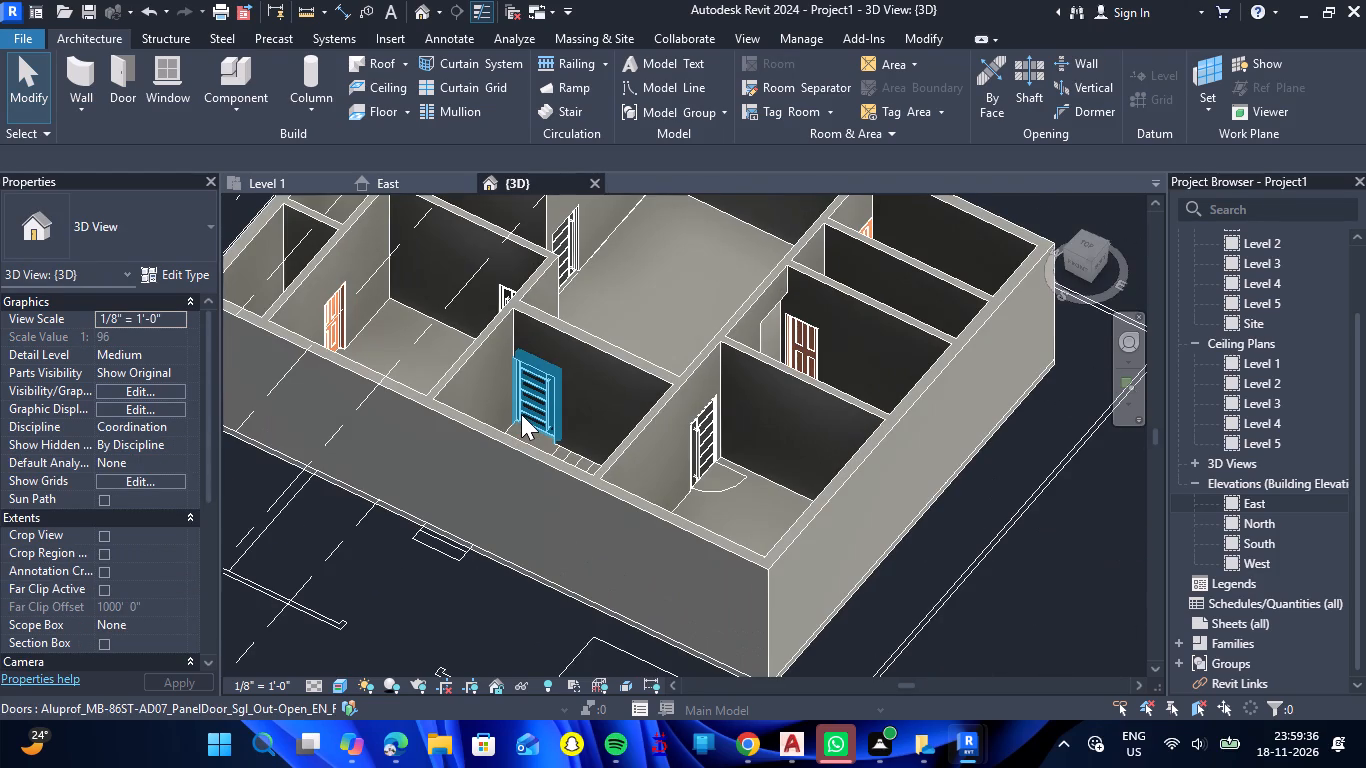
scroll(521, 414, "down", 3)
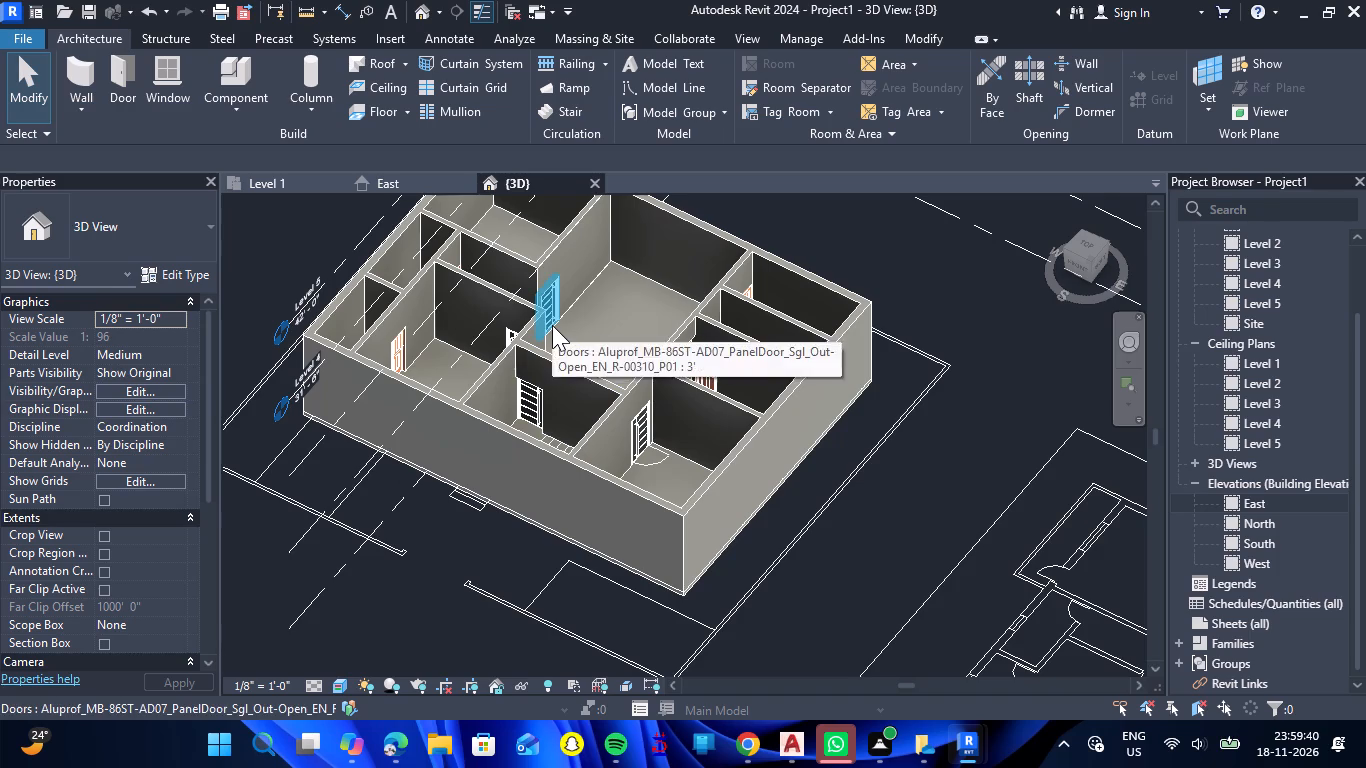
left_click(285, 188)
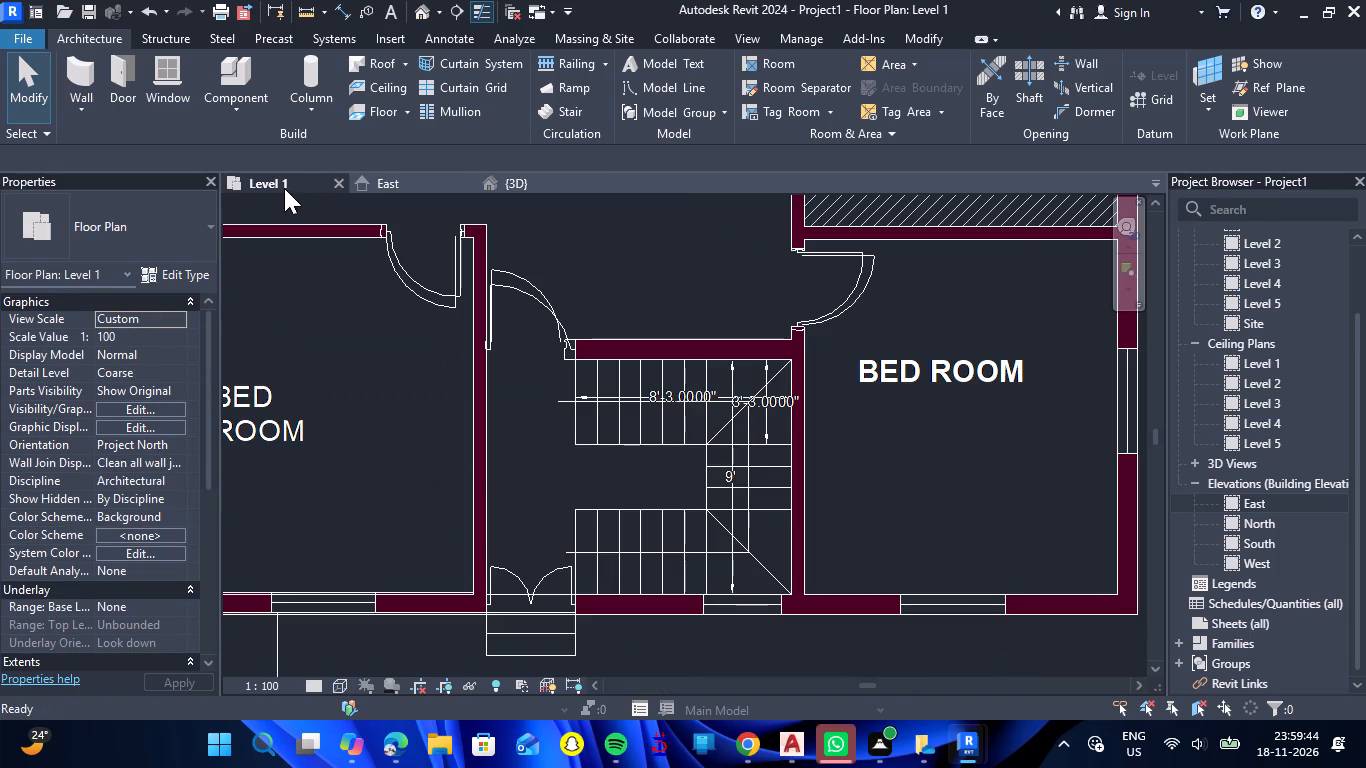
Start placing the main entrance door by browsing the desktop's Revit 2024 folder for a double-door family, previewing ExtDbl (7) through ExtDbl (9).
scroll(362, 247, "down", 3)
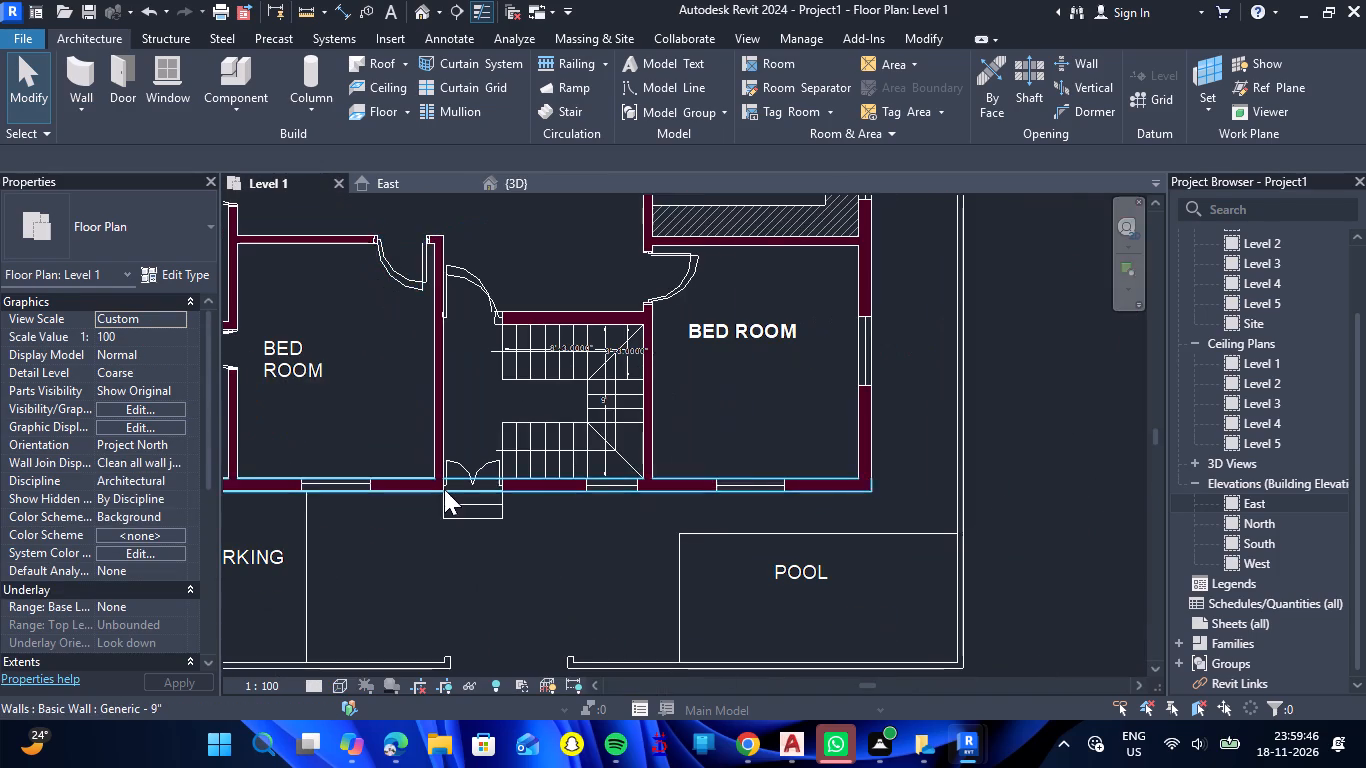
scroll(444, 489, "up", 6)
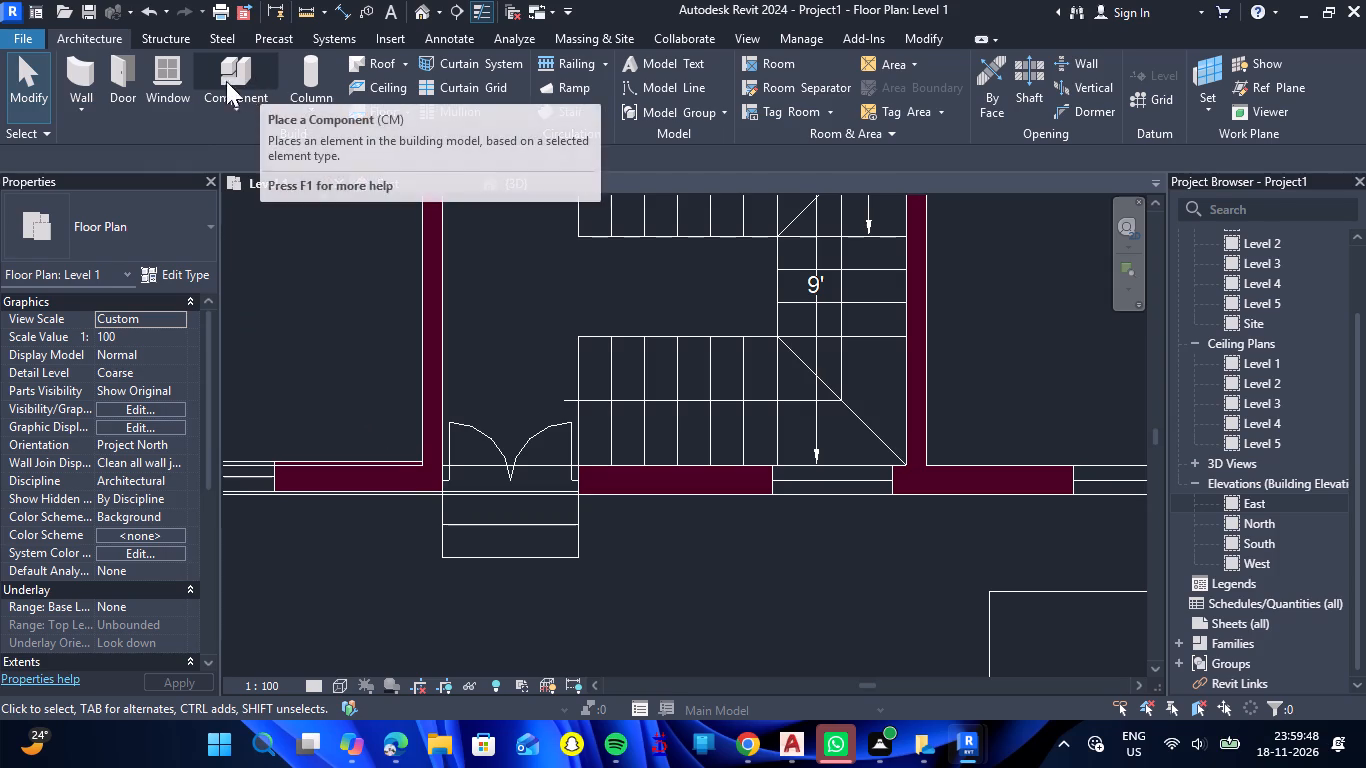
left_click(140, 81)
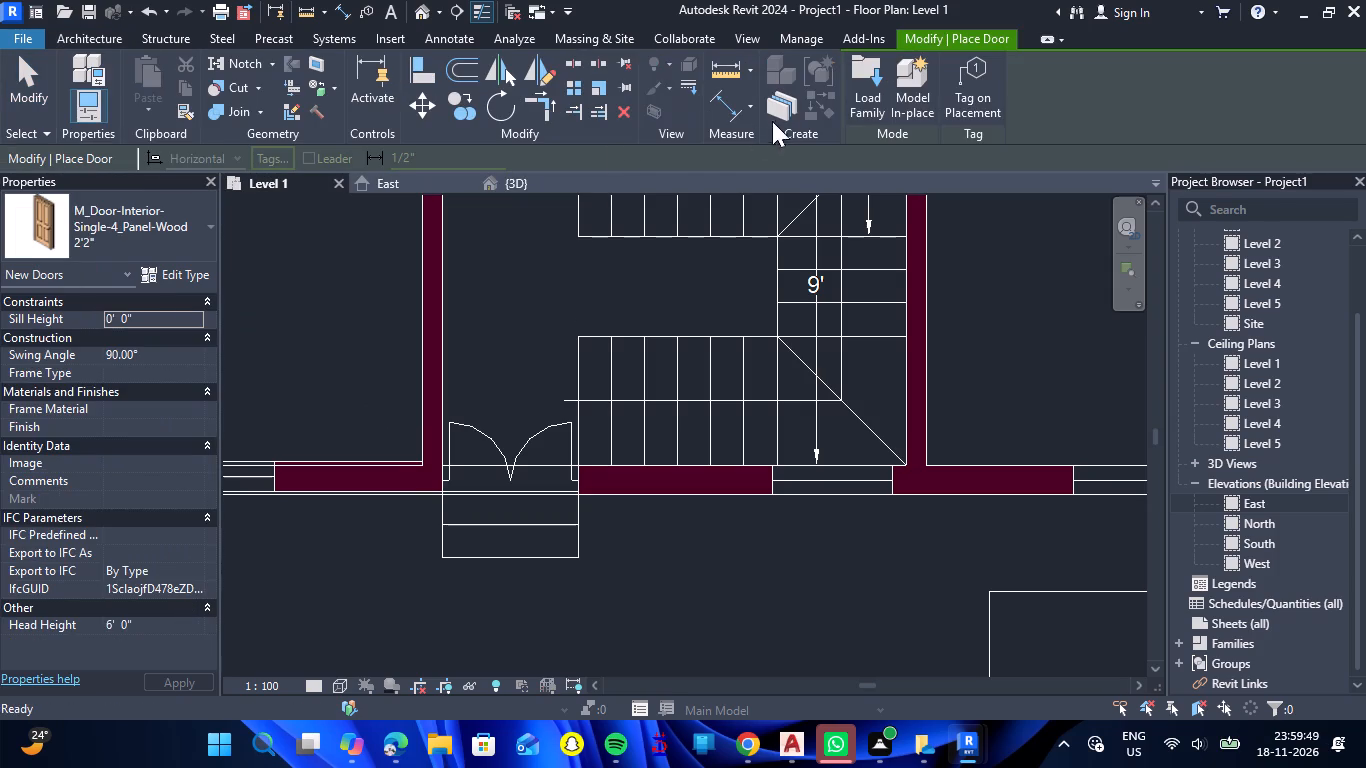
left_click(859, 99)
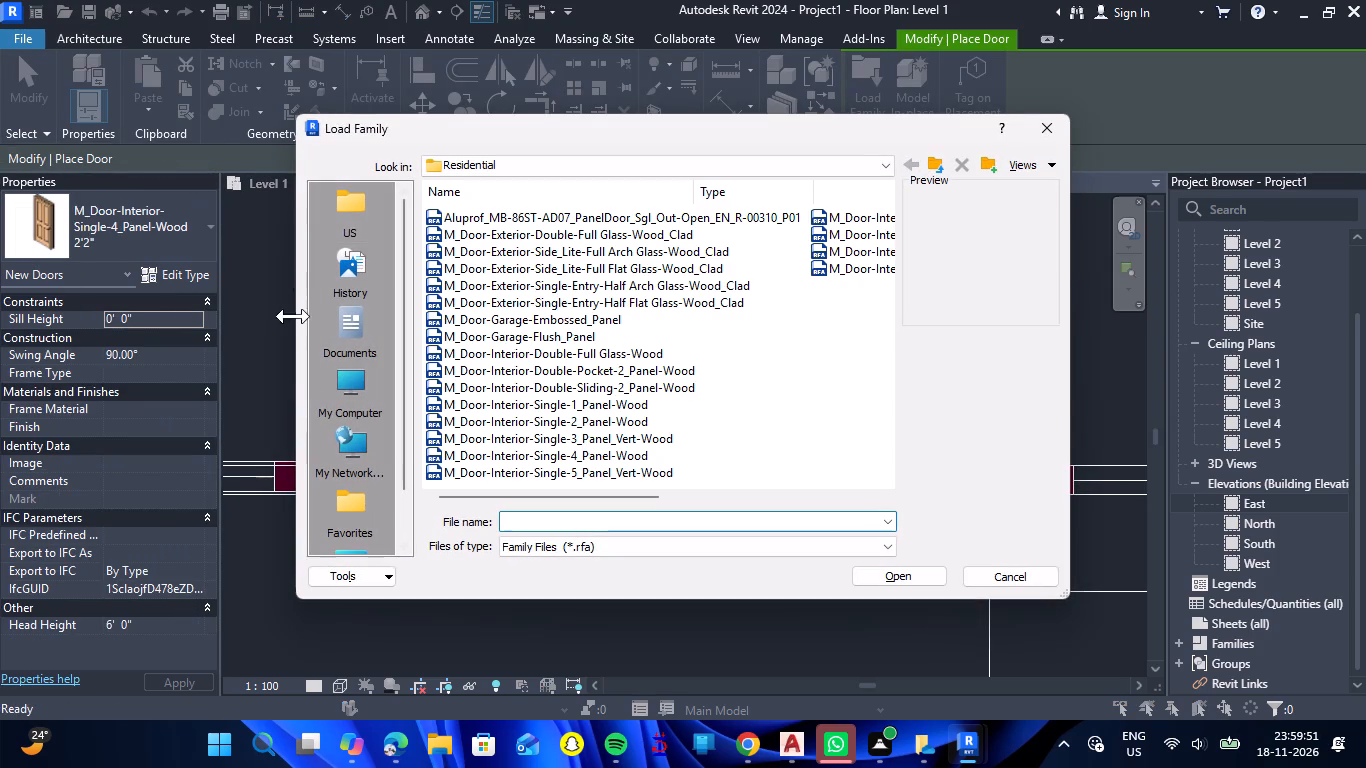
scroll(351, 365, "down", 3)
left_click(342, 496)
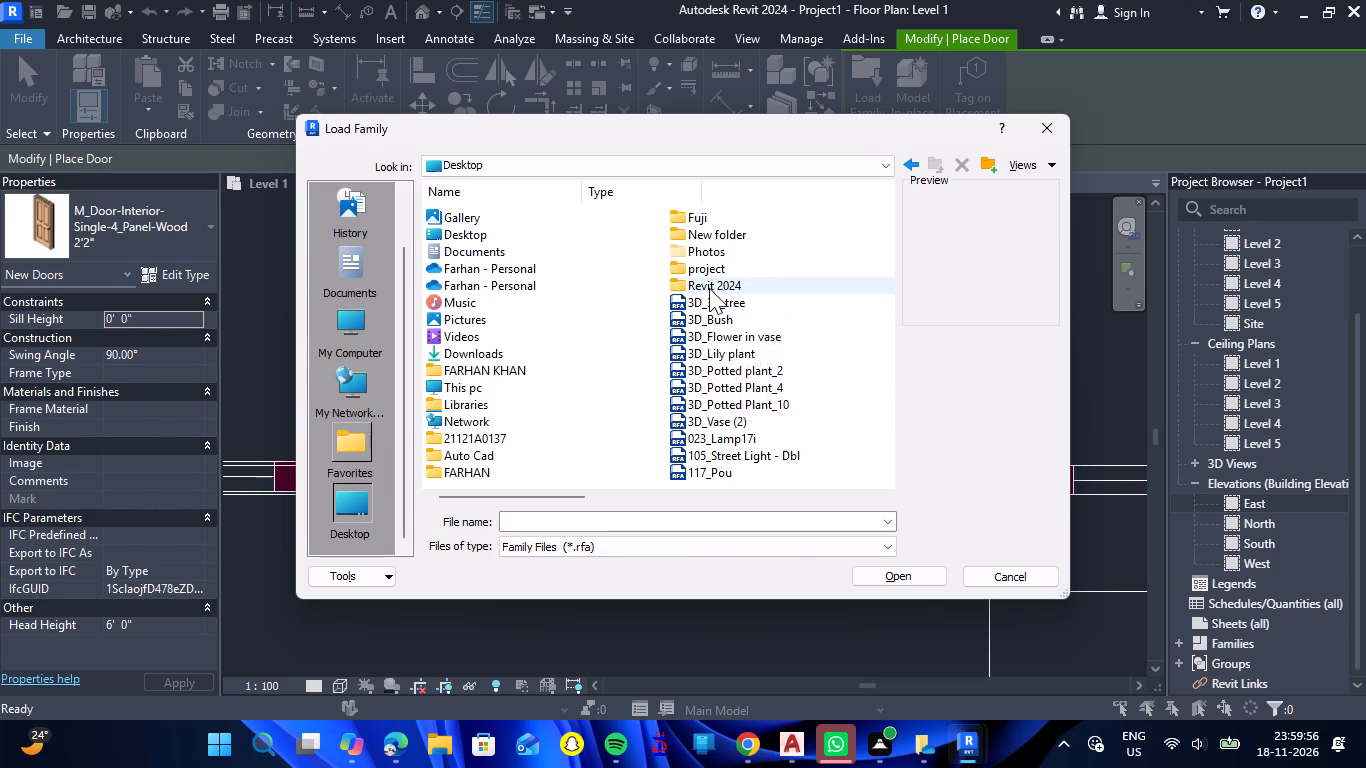
double_click(709, 288)
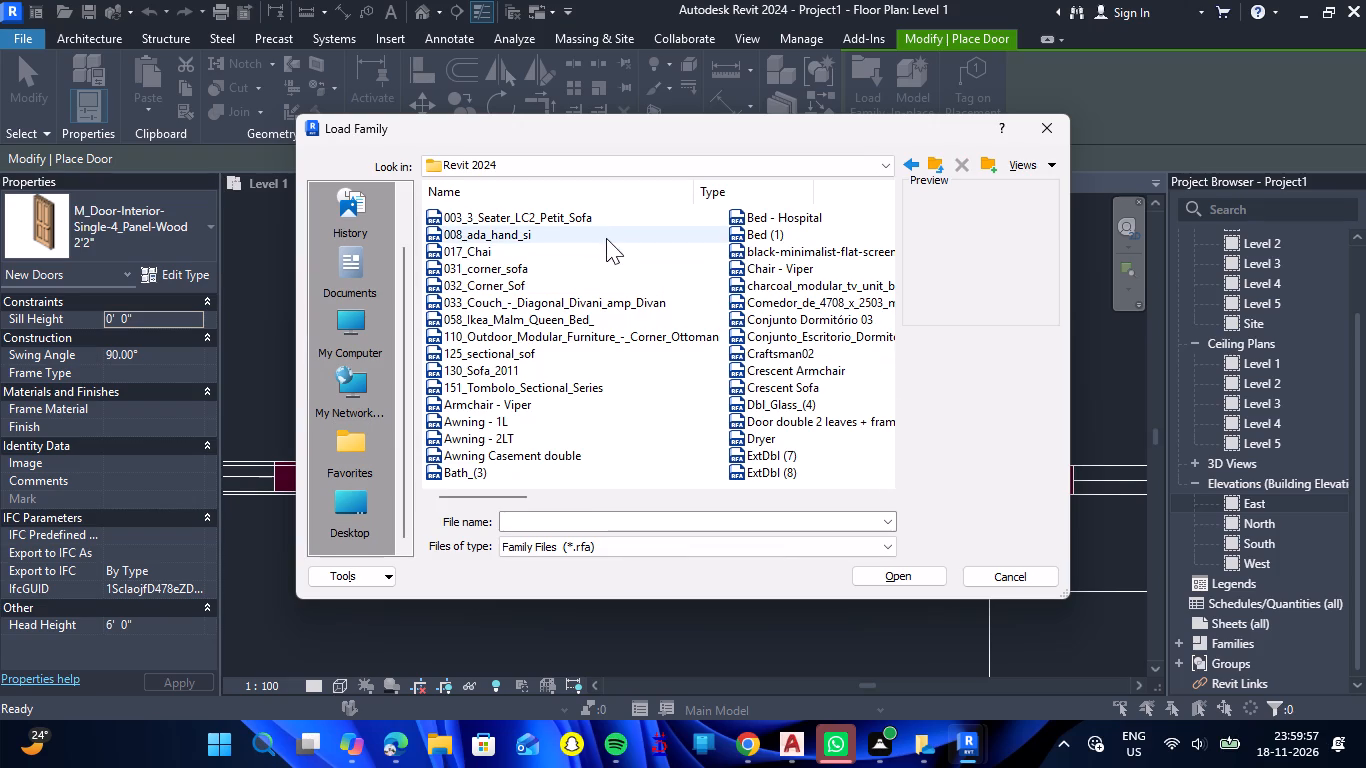
left_click(768, 461)
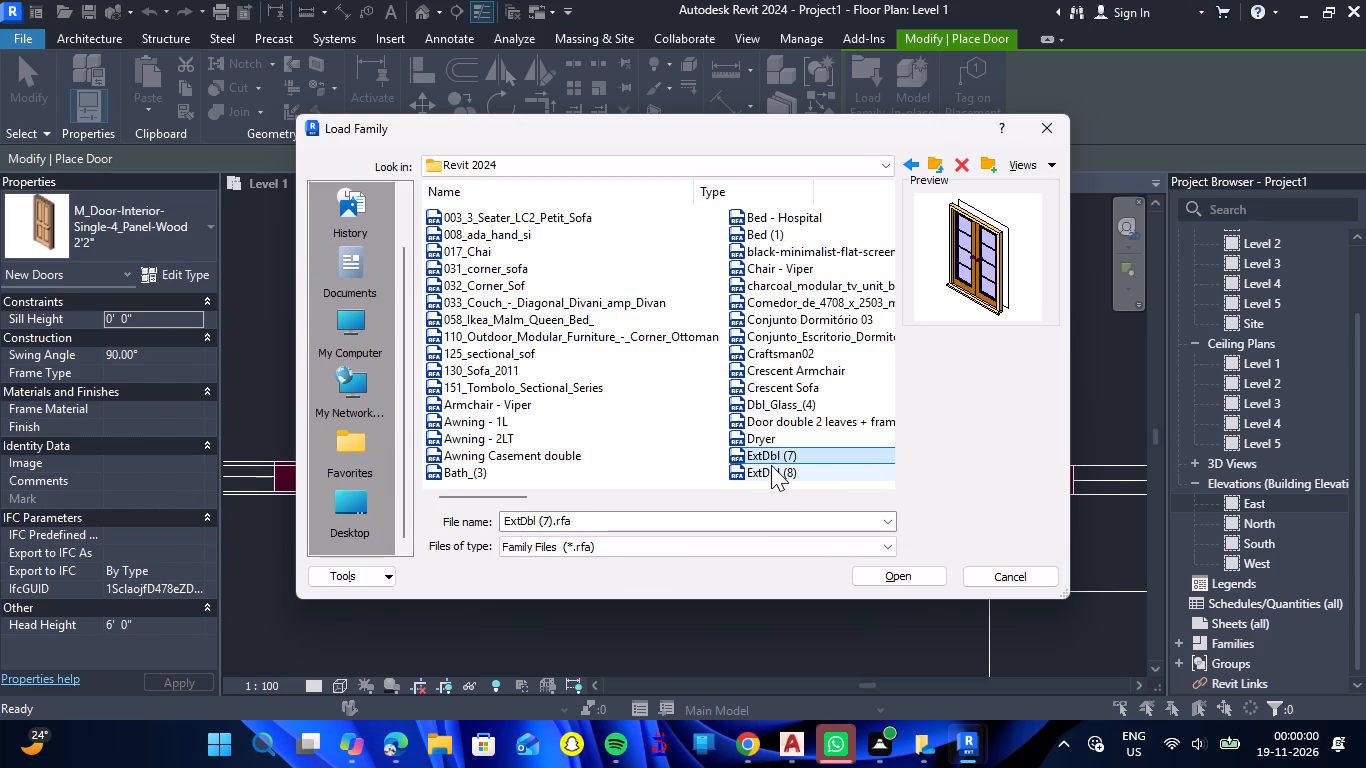
key("Down")
key("Down")
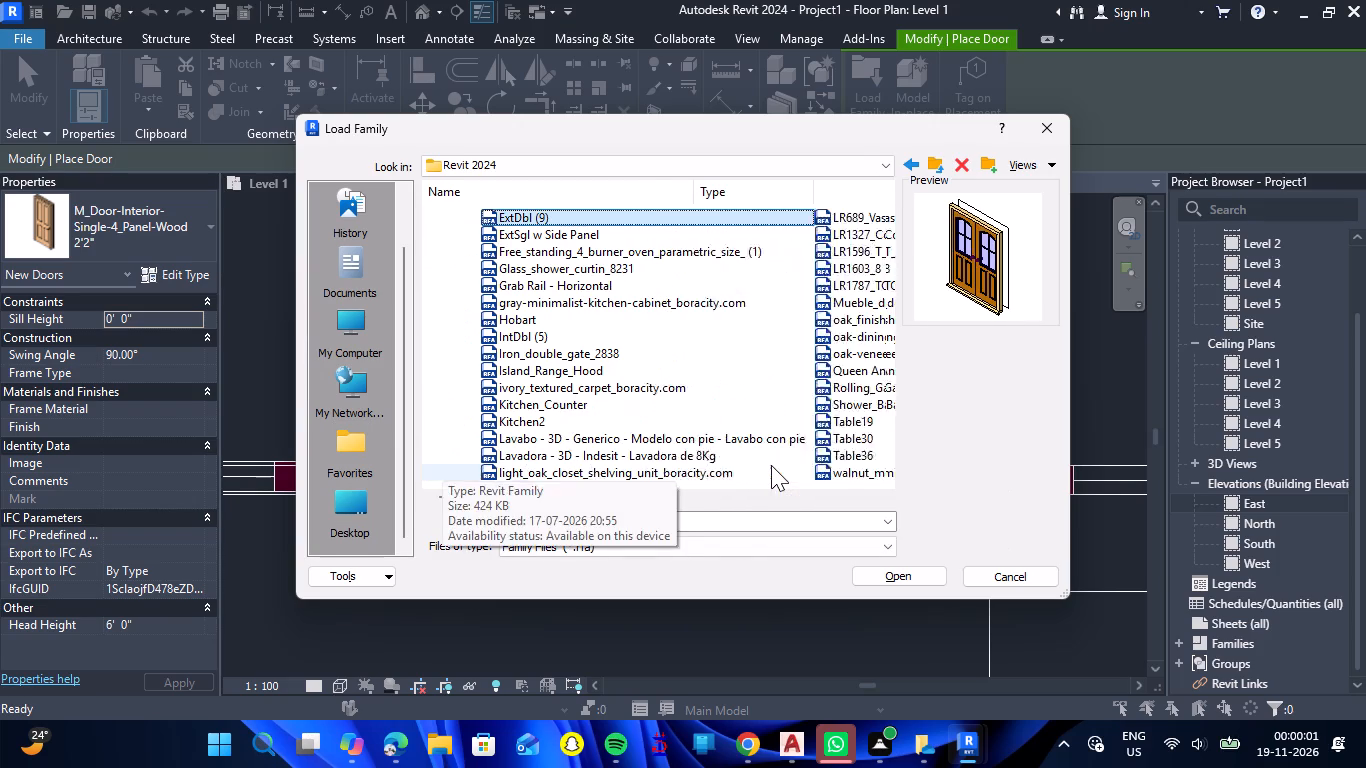
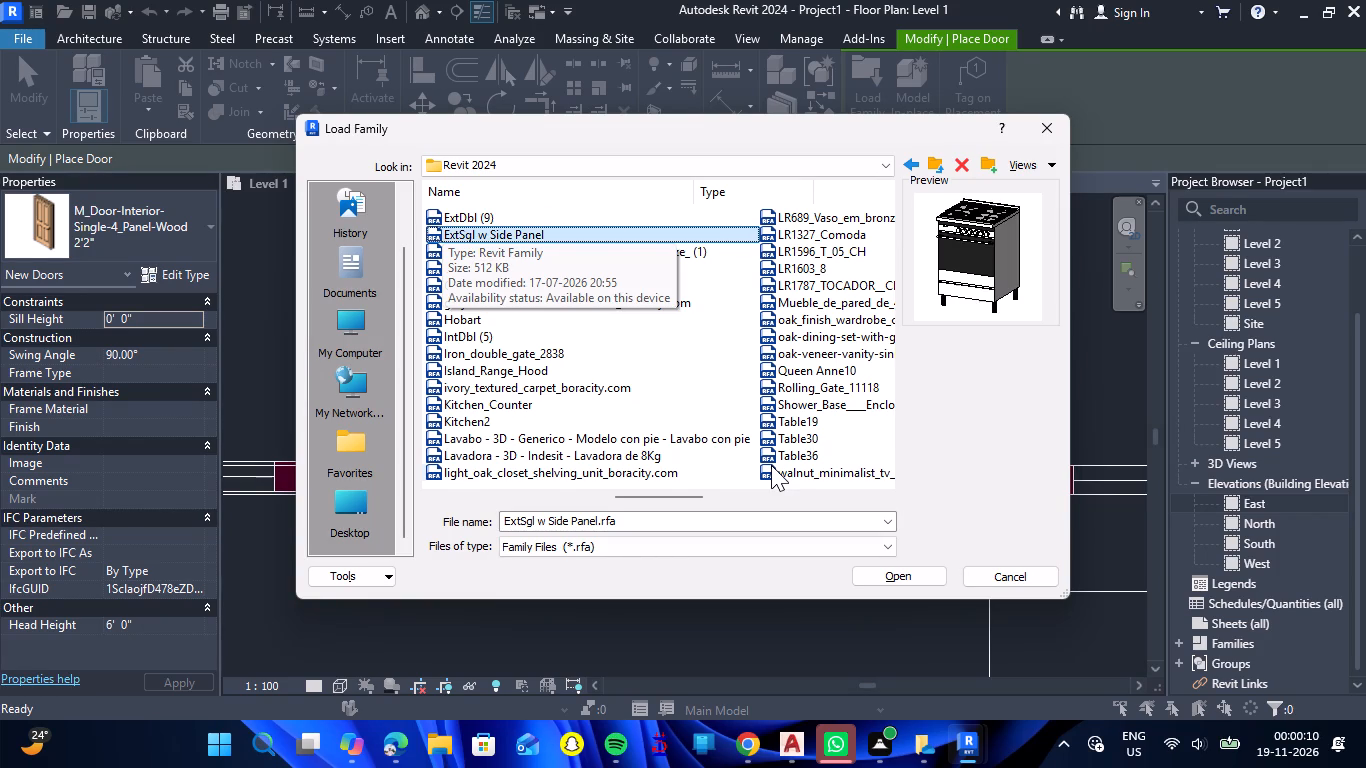
Load the ExtDbl (8) double-door family for the main entrance.
key("Up")
key("Up")
key("Up")
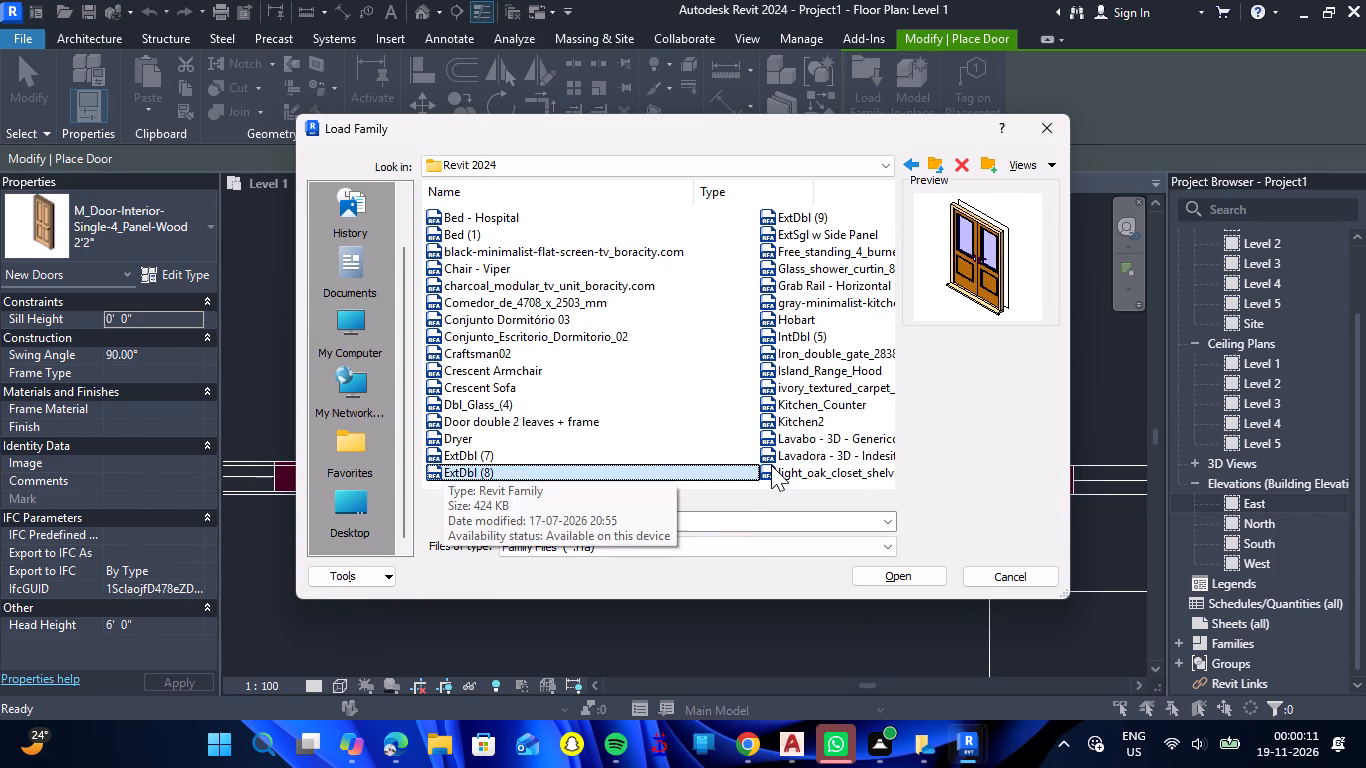
key("Up")
key("Down")
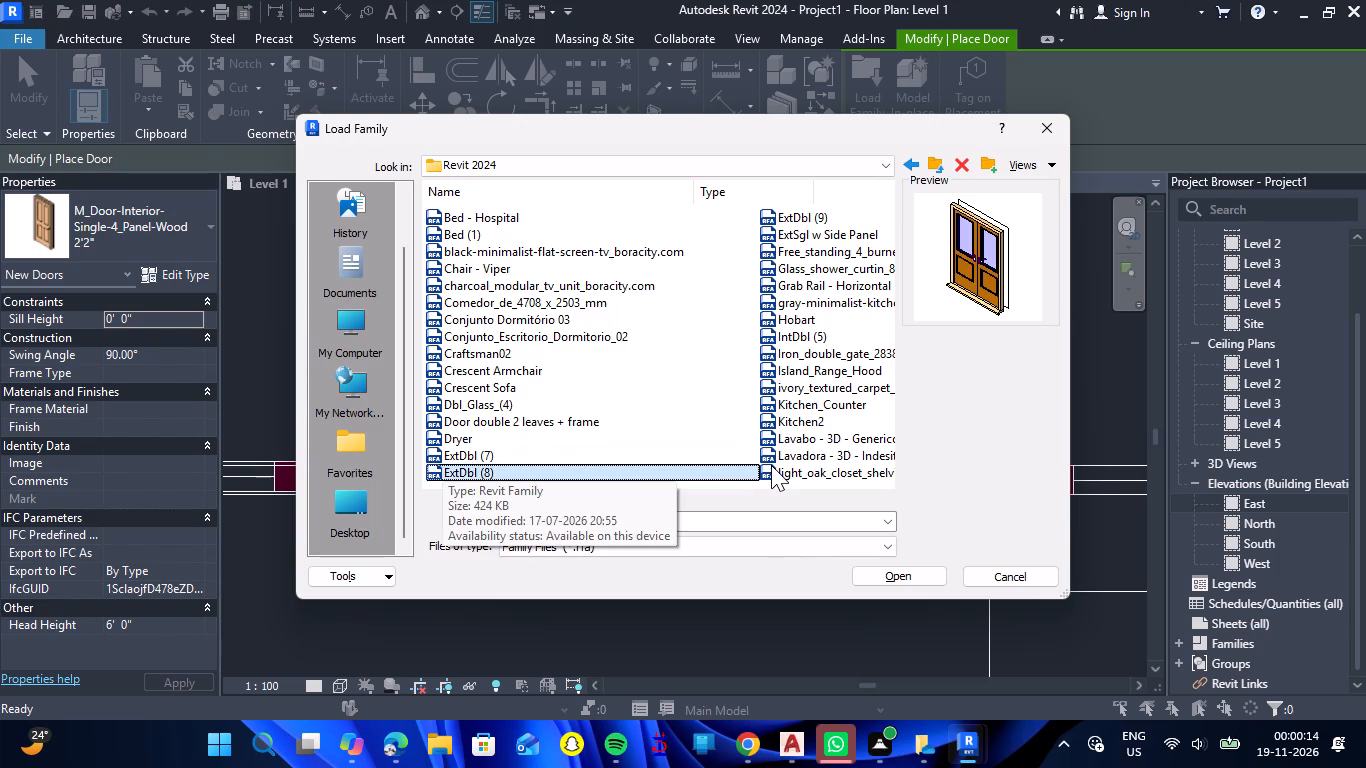
double_click(521, 476)
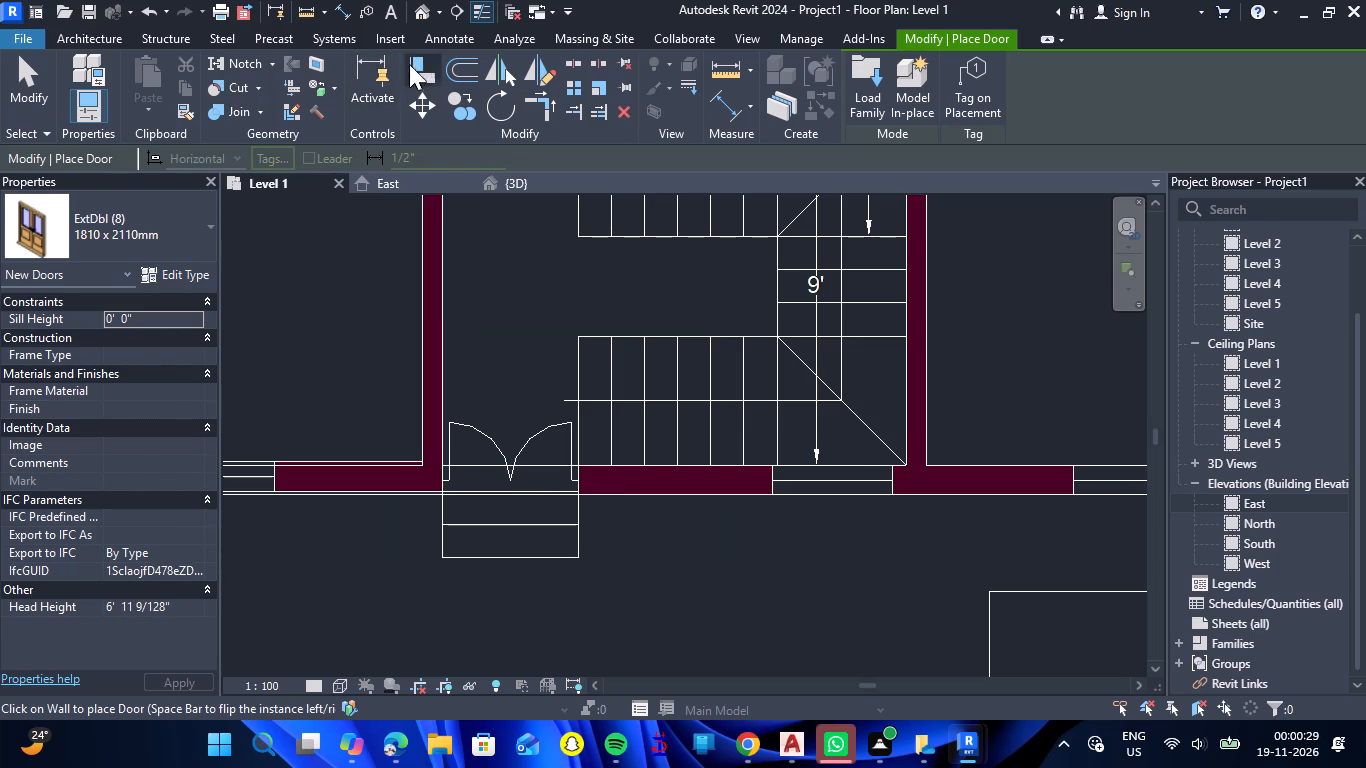
Measure the width of the main entrance opening between its wall ends.
left_click(298, 13)
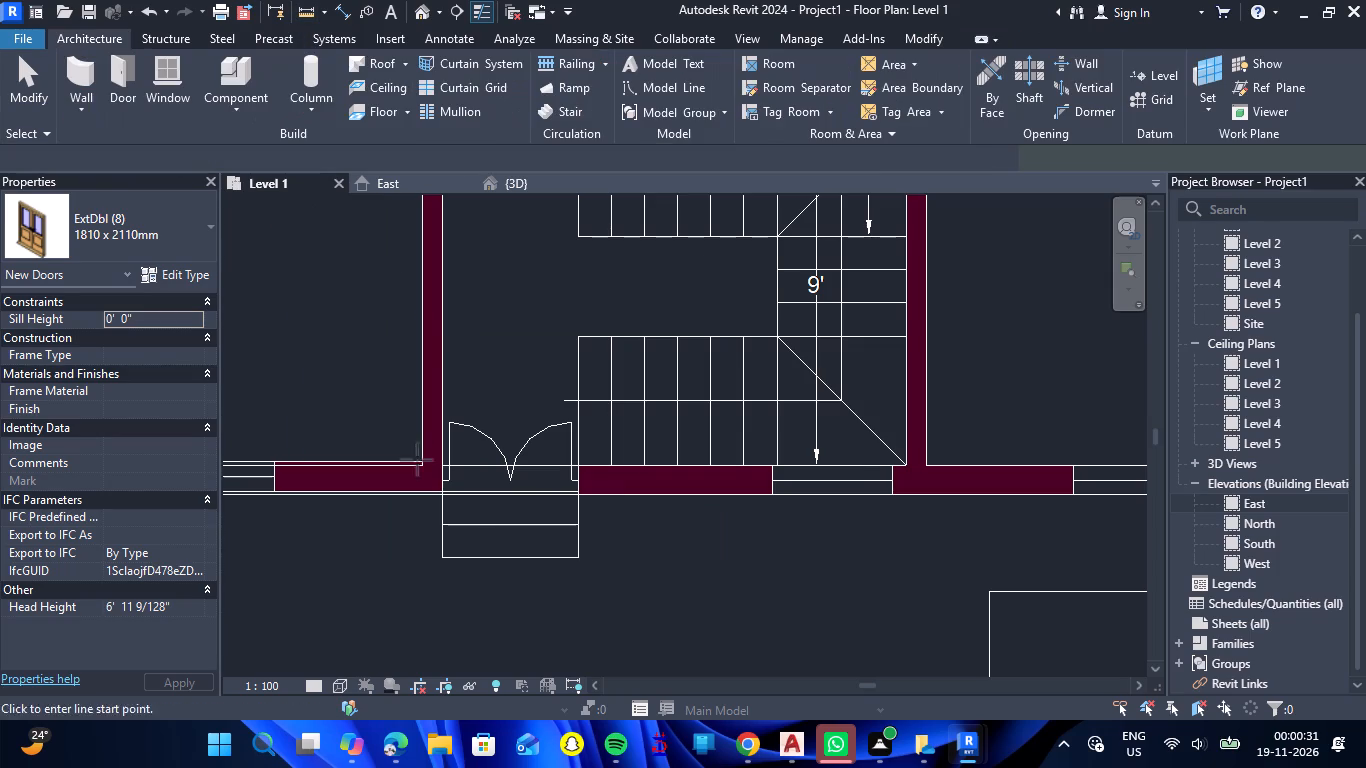
scroll(466, 500, "up", 11)
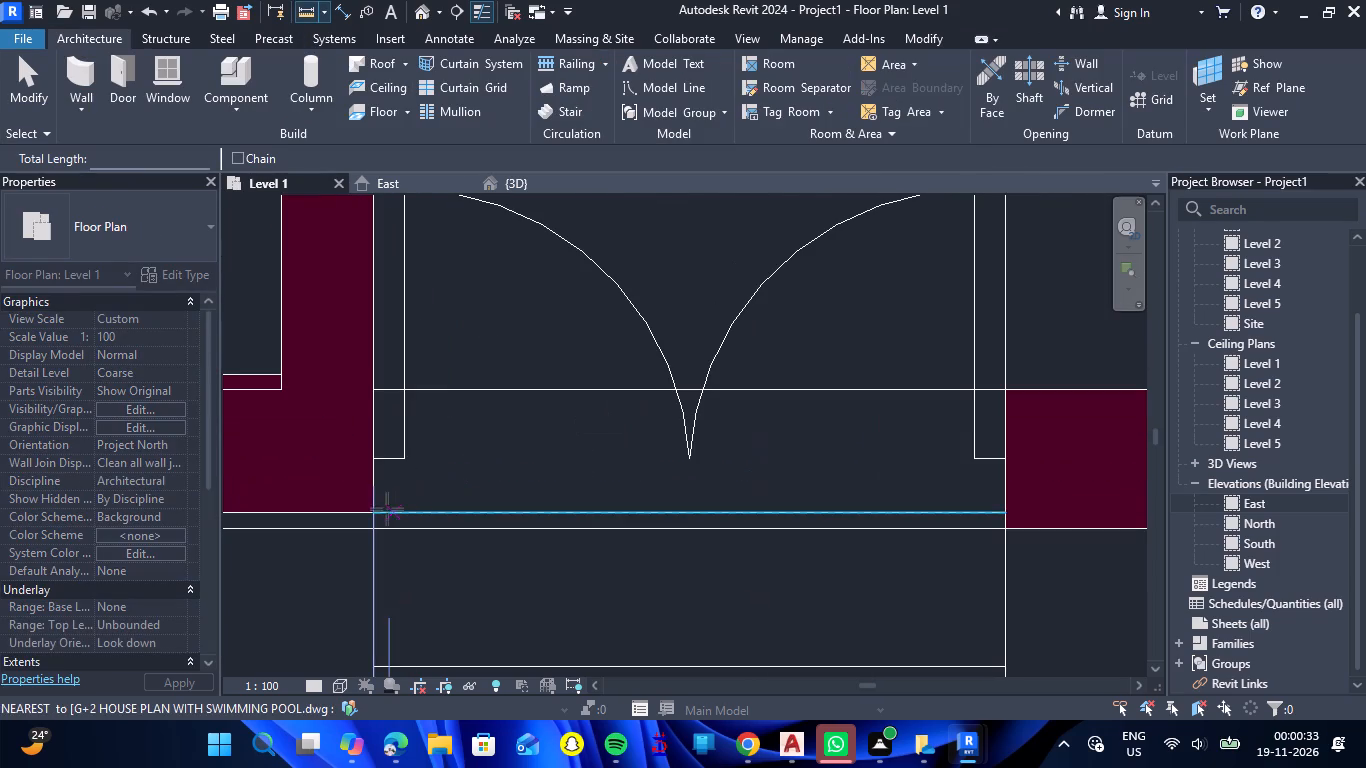
left_click(378, 511)
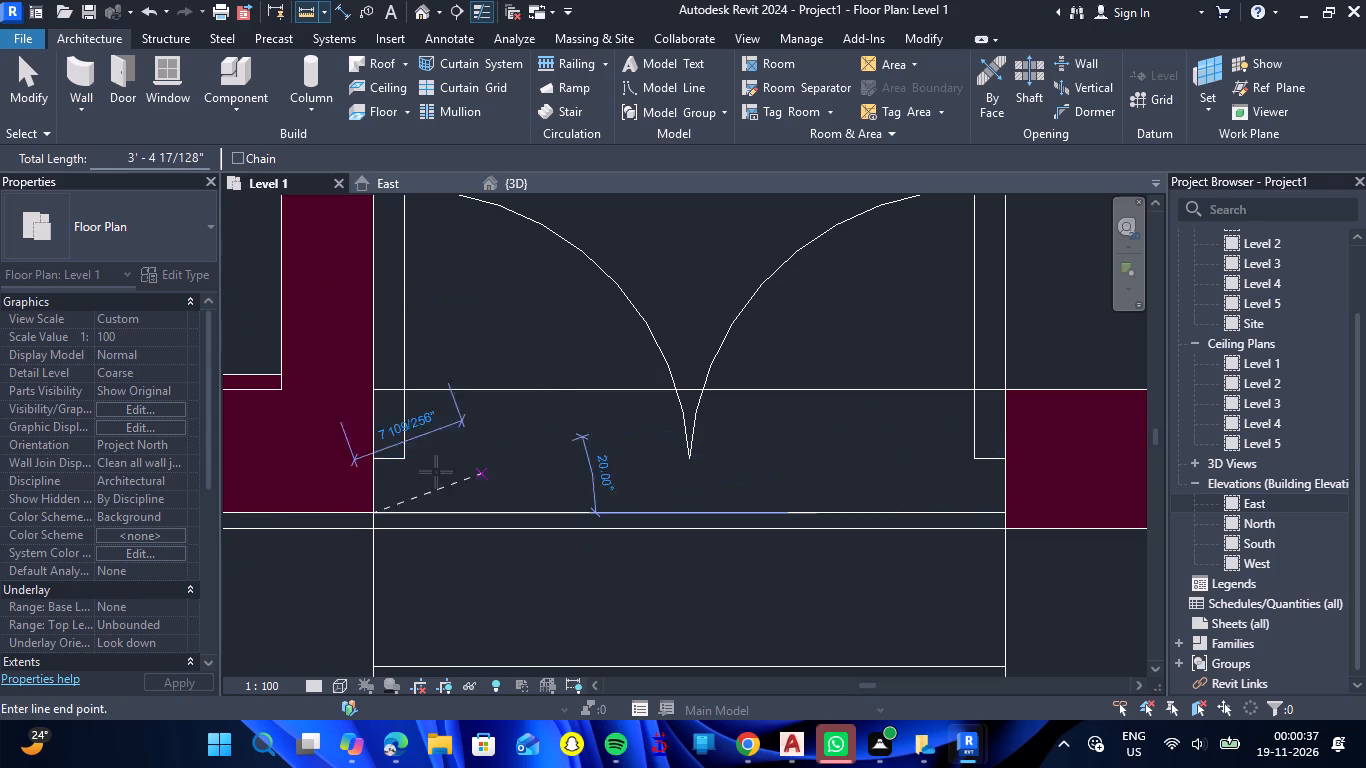
key("Escape")
Restart door placement and duplicate the ExtDbl (8) type 1810 x 2110mm under the name 3'5".
left_click(126, 91)
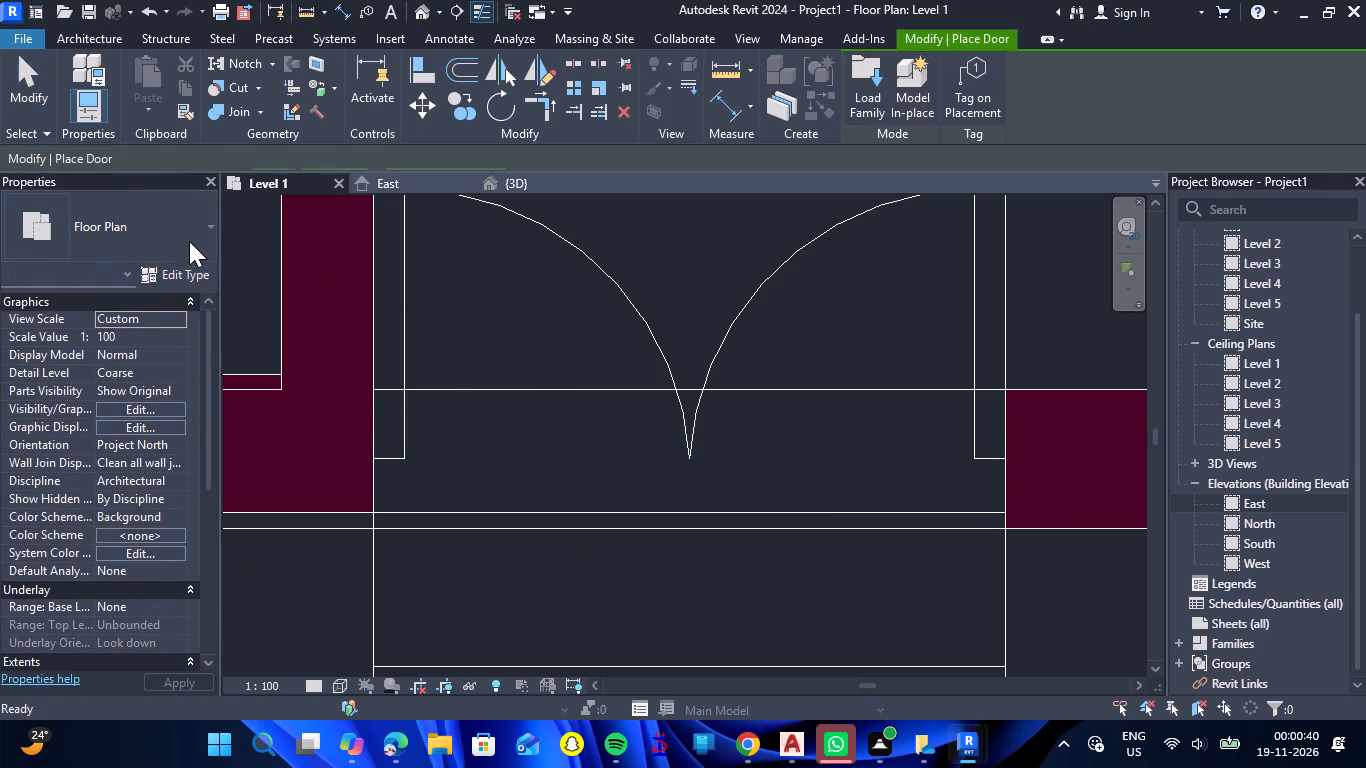
left_click(184, 272)
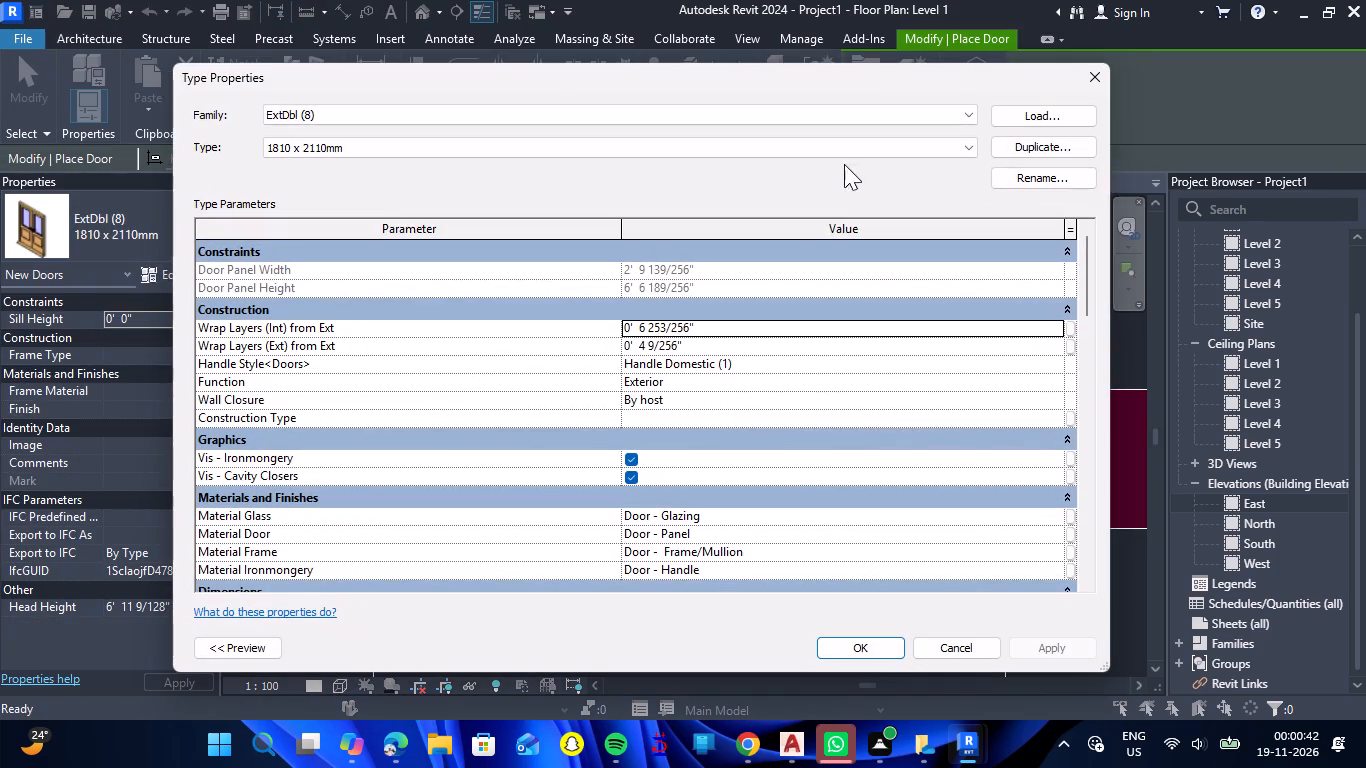
left_click(1004, 151)
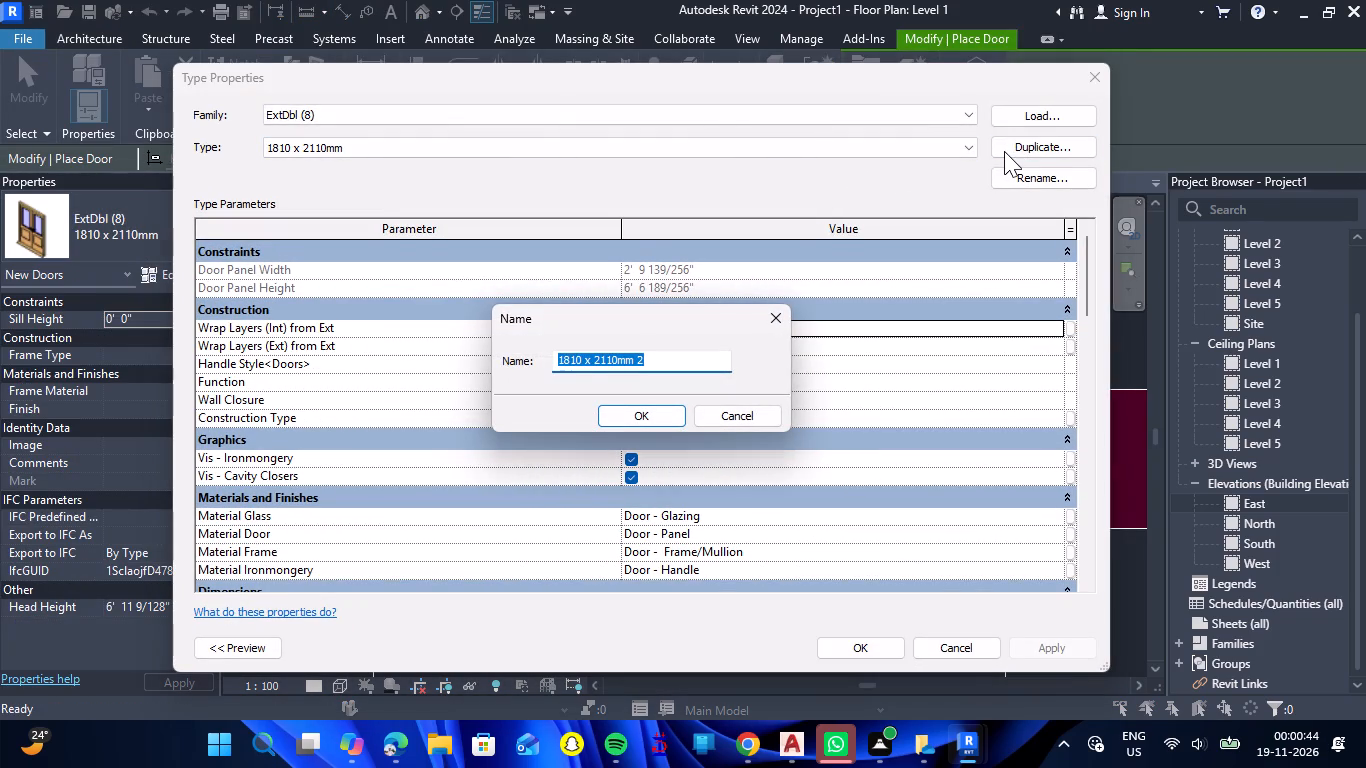
type("3'5\"")
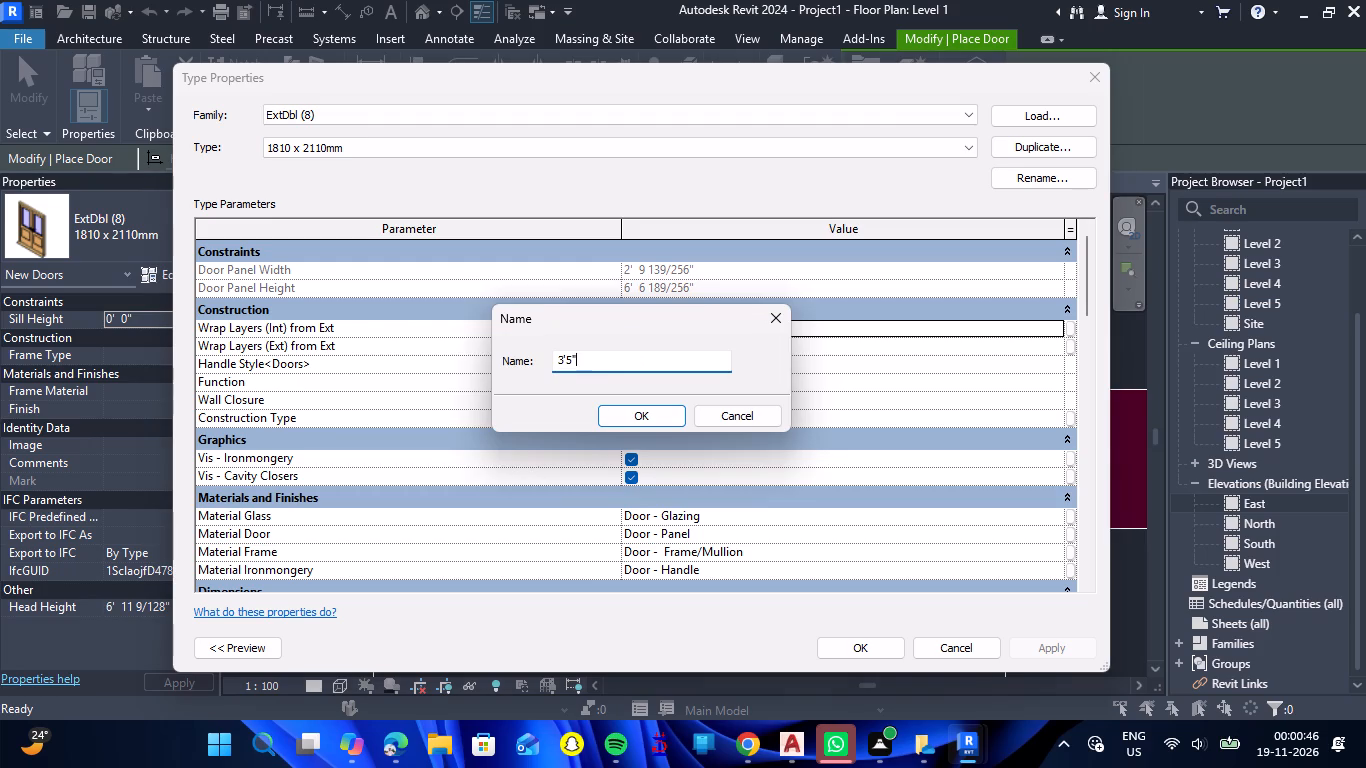
key("Return")
Set the new double-door type's width to 3'5" and height to 6', and apply the type properties.
scroll(749, 374, "down", 4)
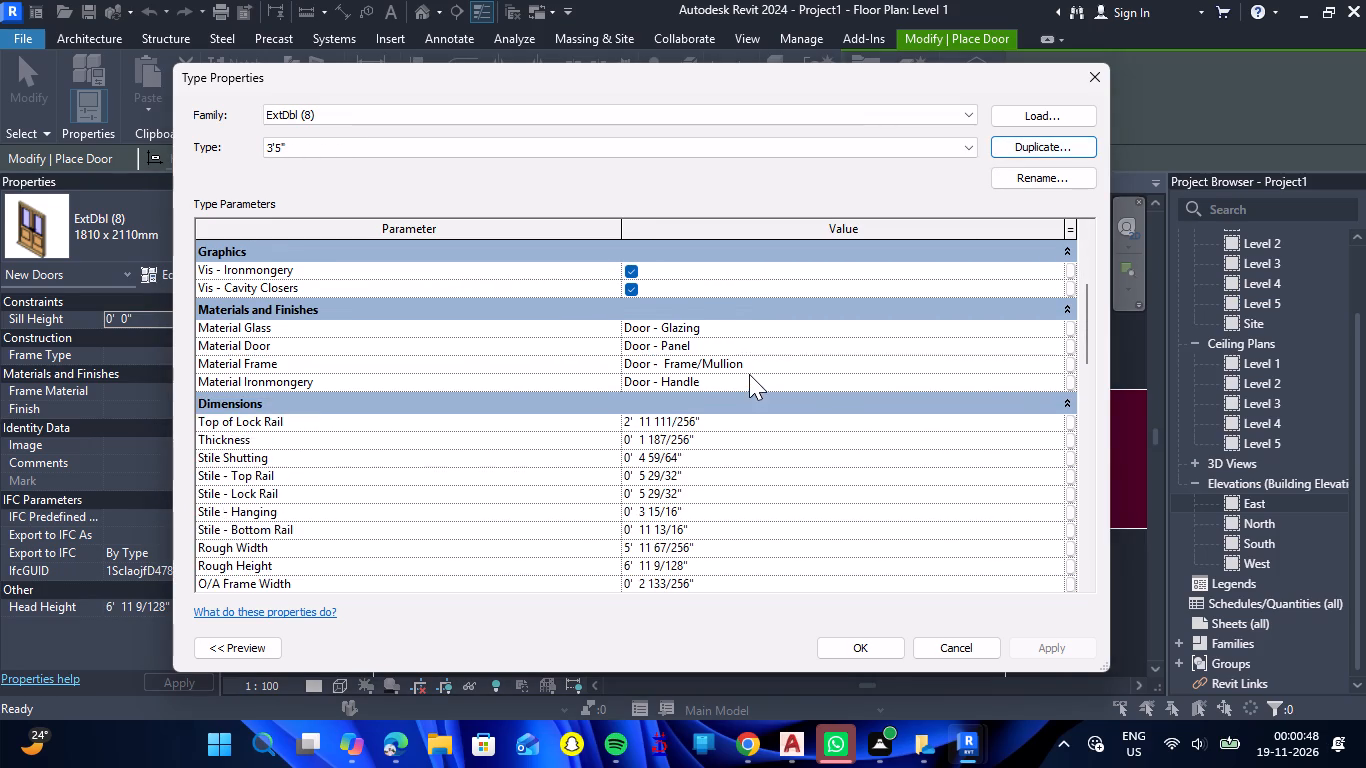
scroll(746, 376, "down", 7)
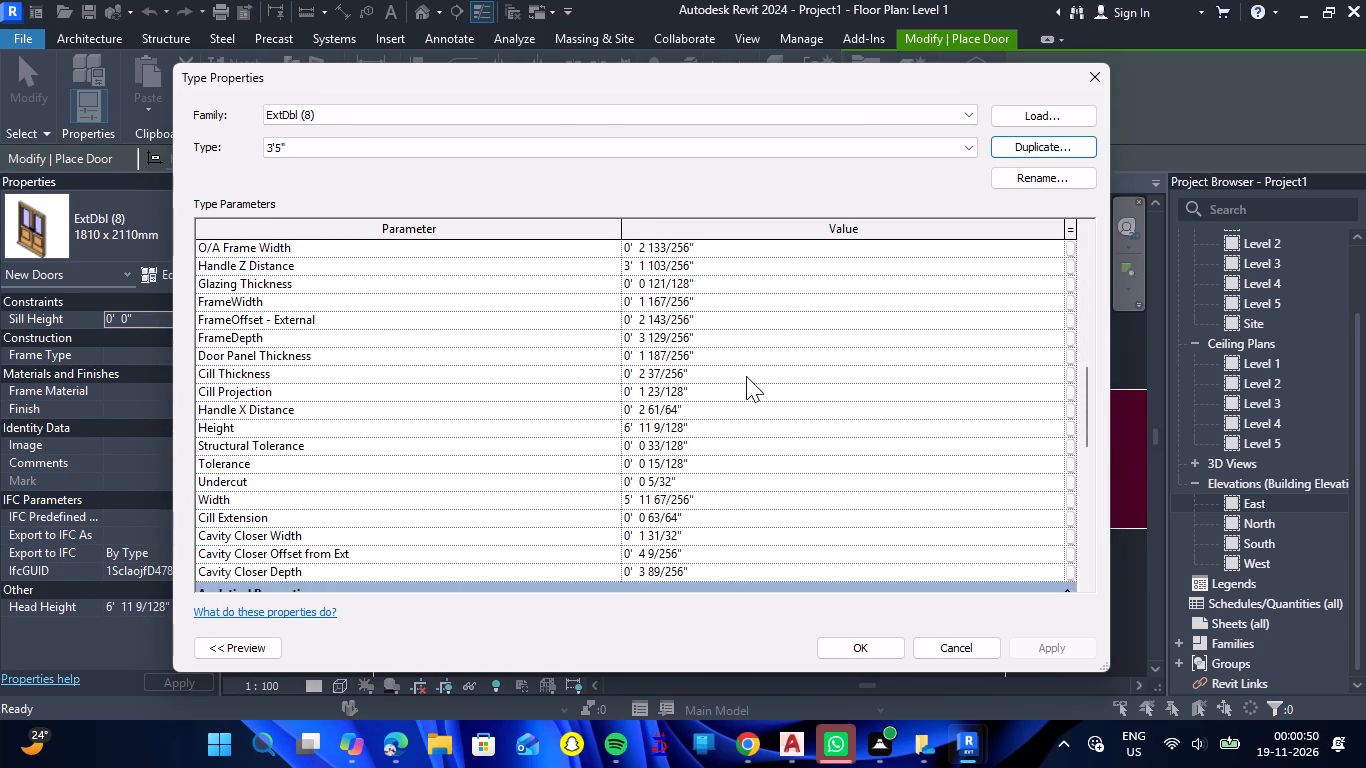
left_click(720, 505)
type("3'5\"")
key("Return")
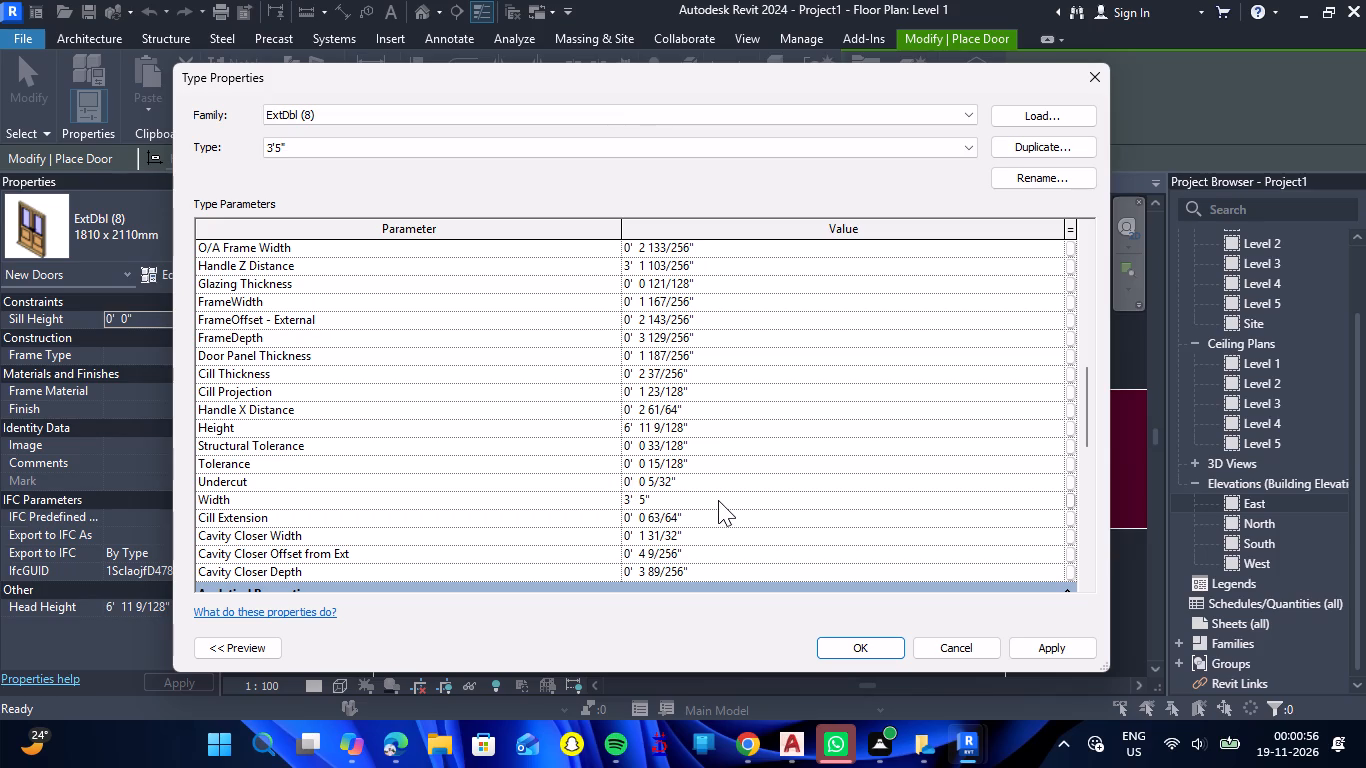
scroll(711, 495, "up", 2)
scroll(710, 495, "down", 2)
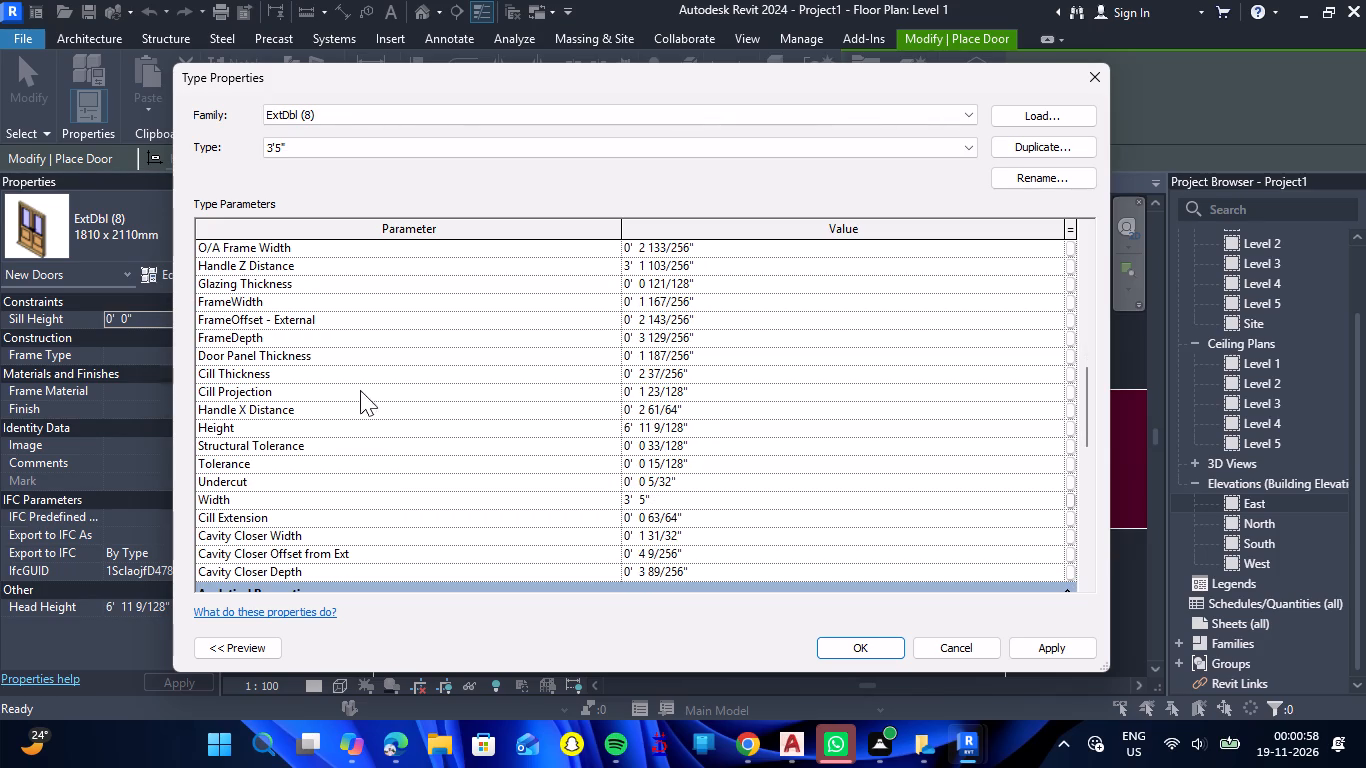
left_click(705, 426)
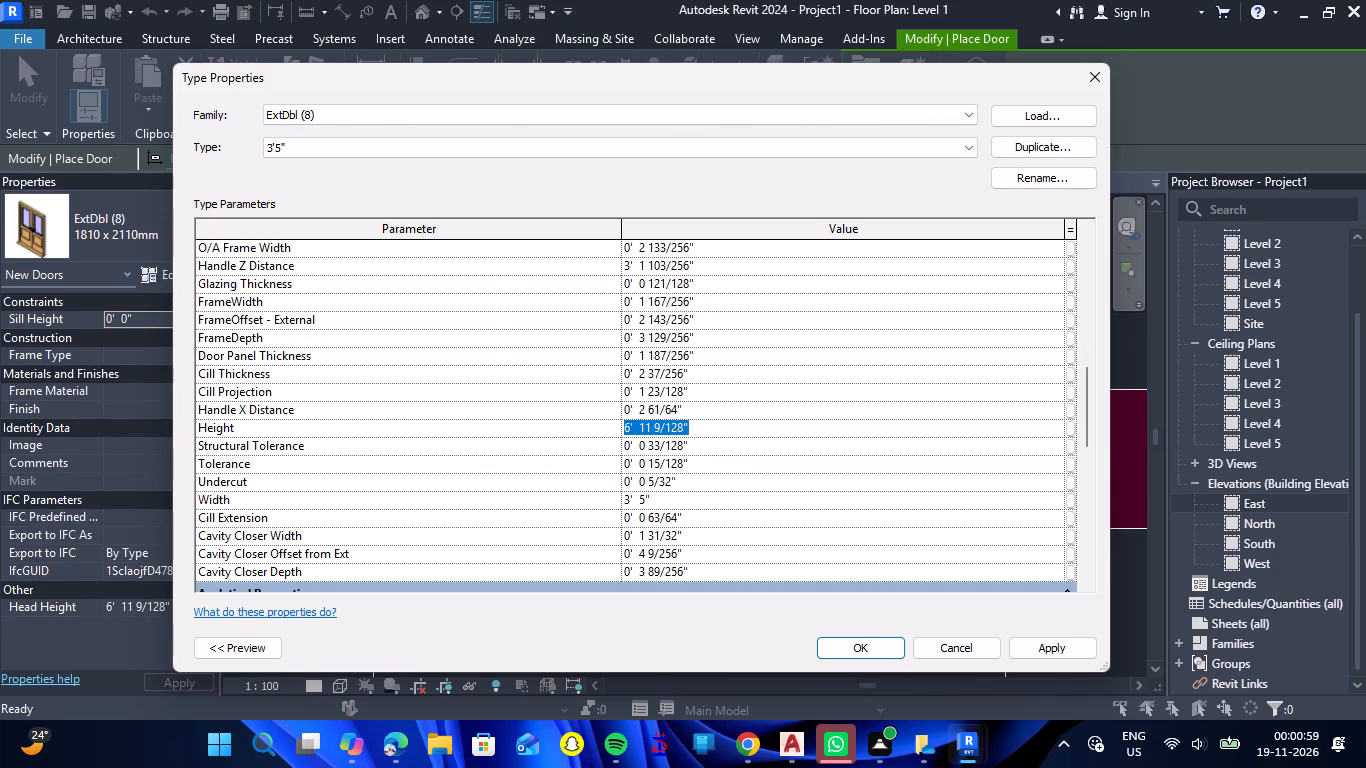
type("6'")
key("Return")
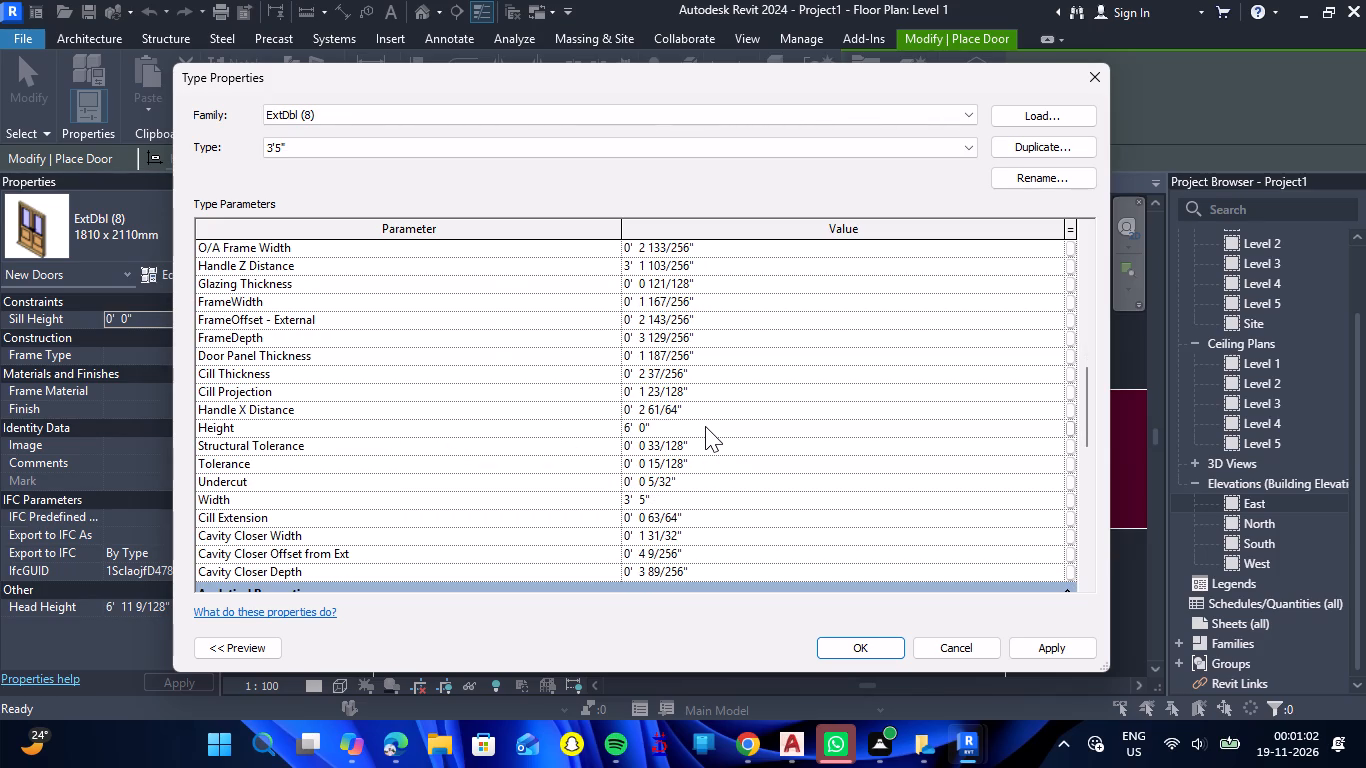
left_click(874, 657)
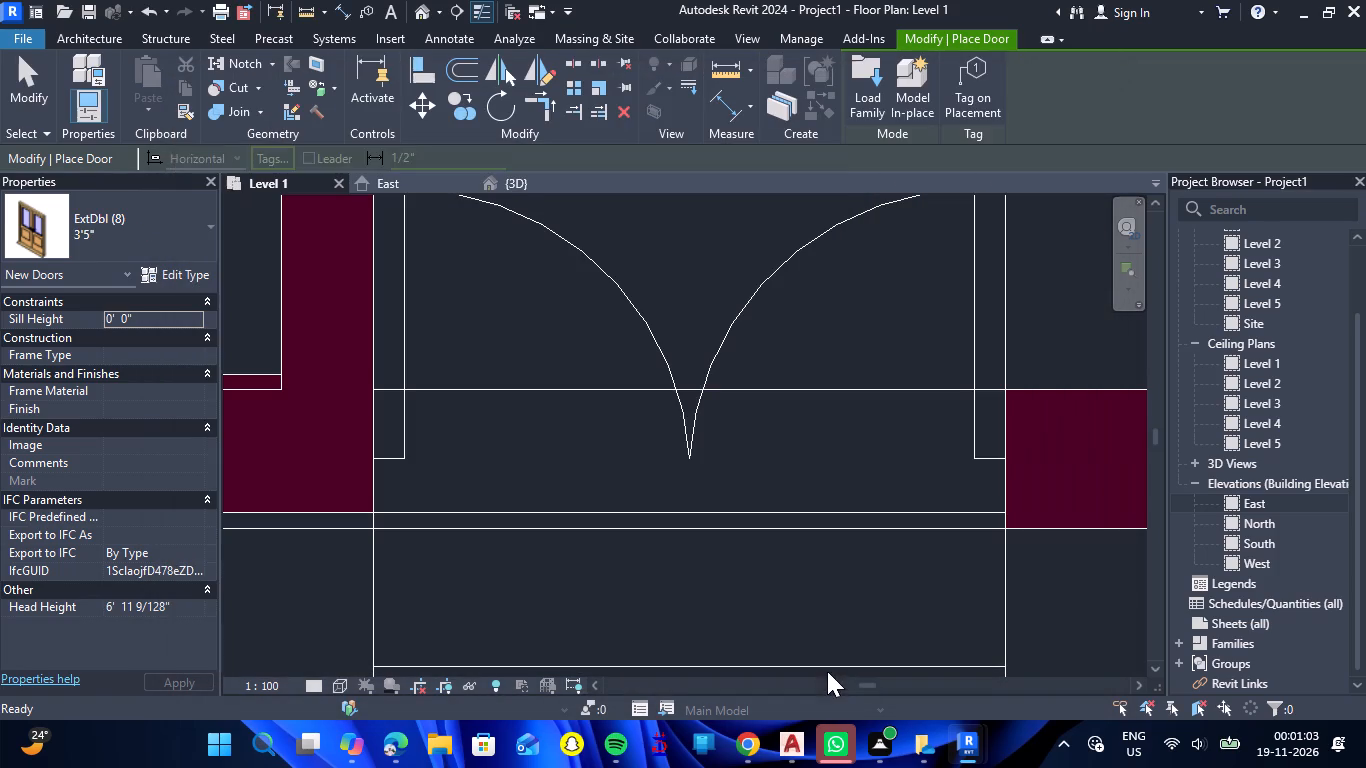
Place the 3'5" double door in the main entrance wall, aligned with the CAD door opening at the front steps.
left_click(696, 521)
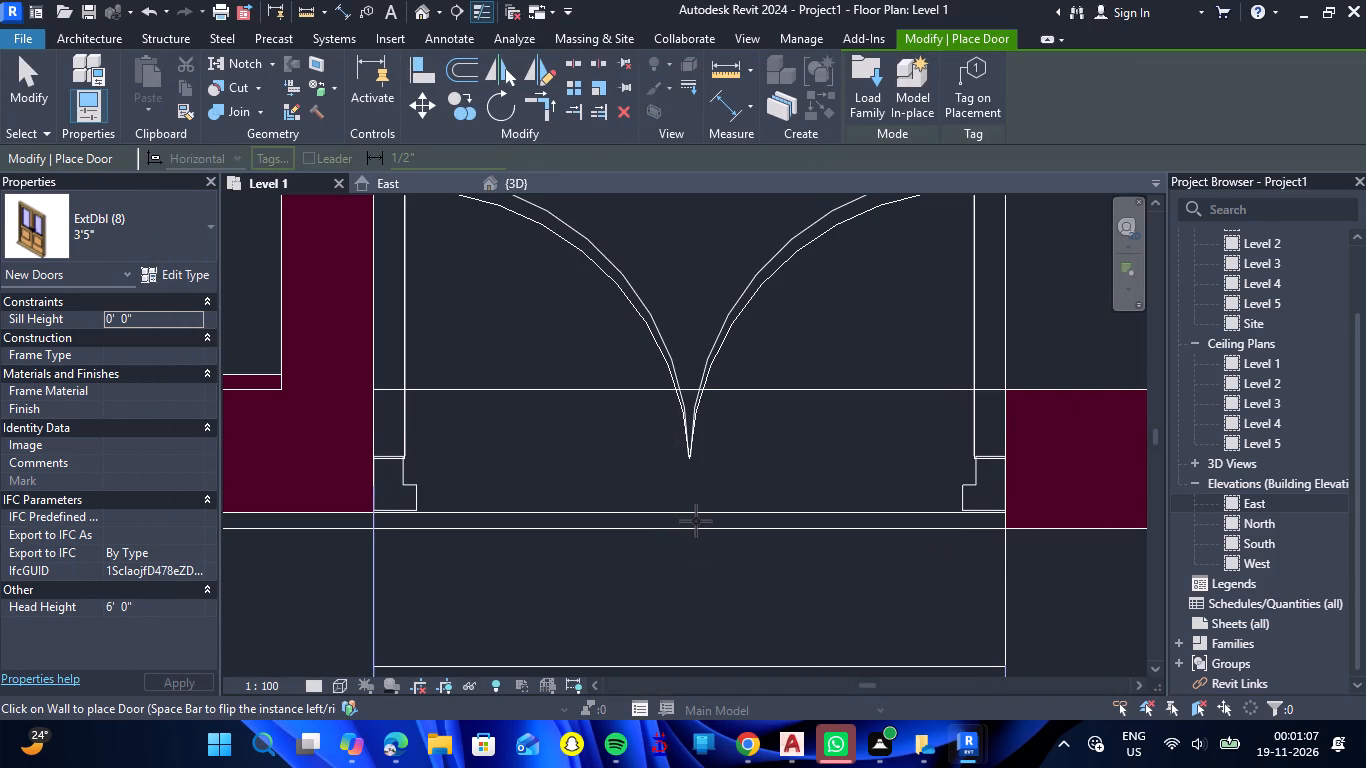
scroll(695, 547, "down", 11)
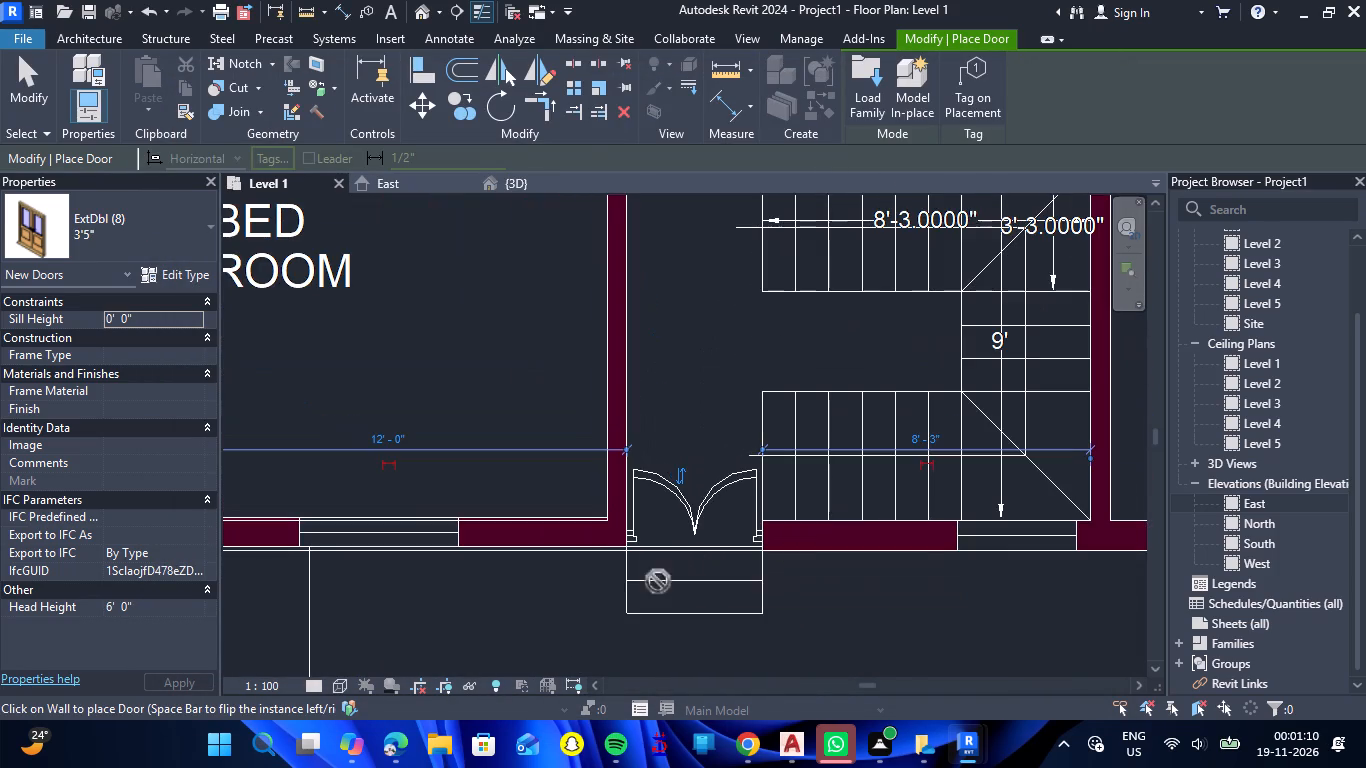
scroll(562, 580, "down", 5)
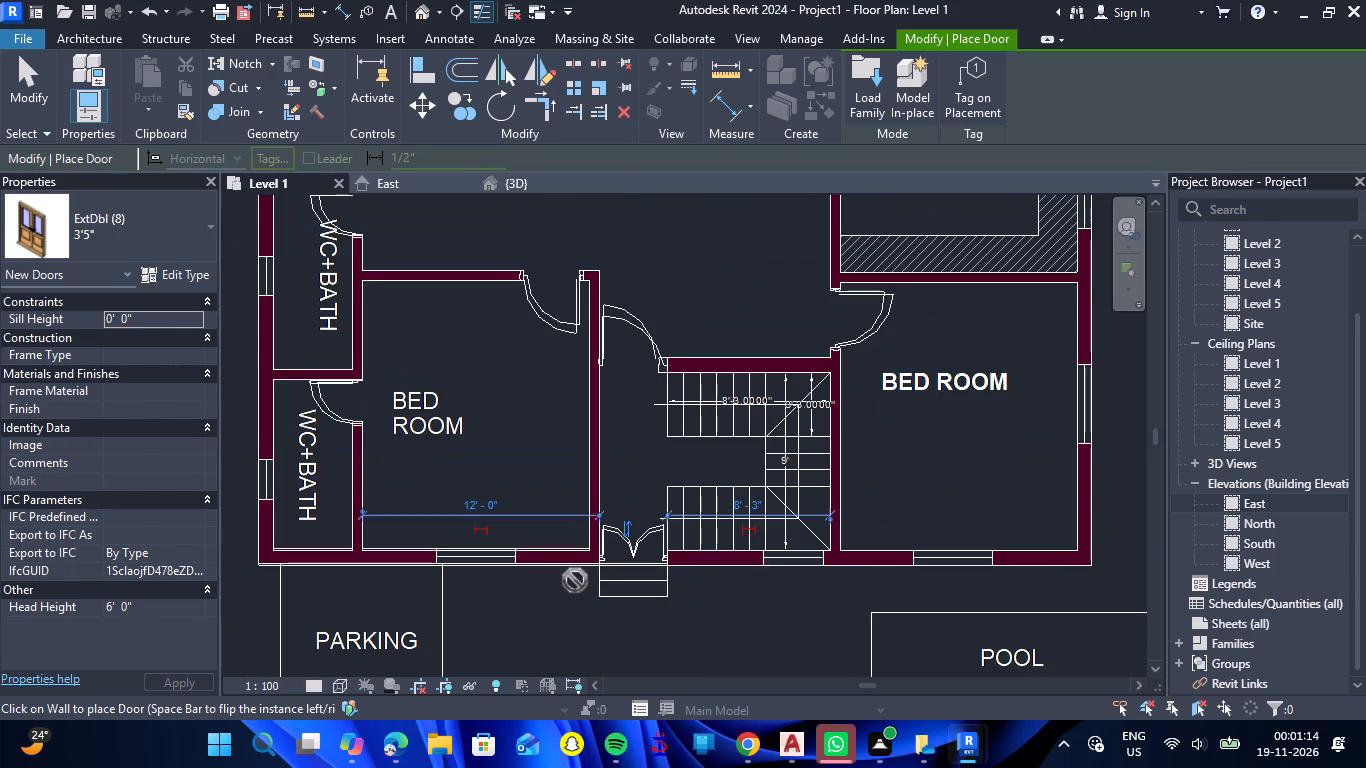
scroll(575, 580, "down", 2)
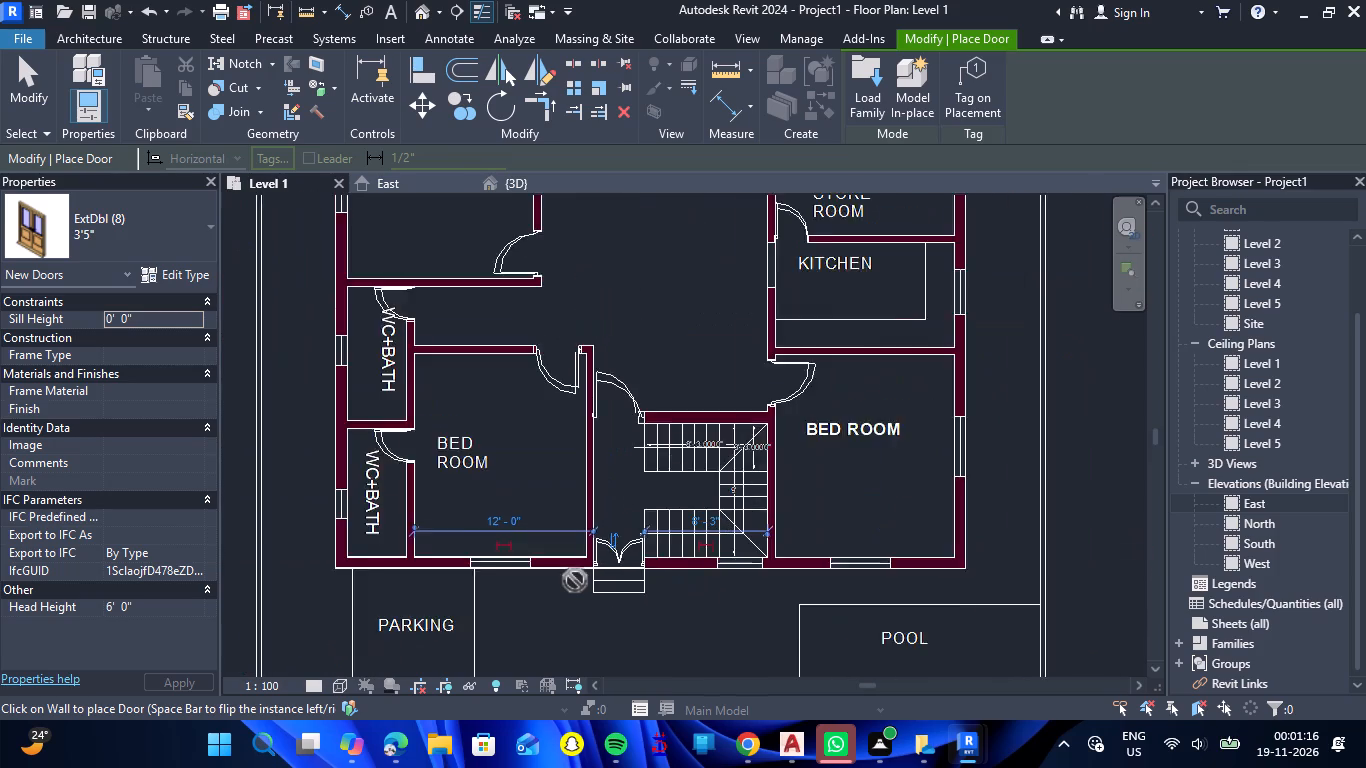
scroll(575, 580, "down", 2)
key("Escape")
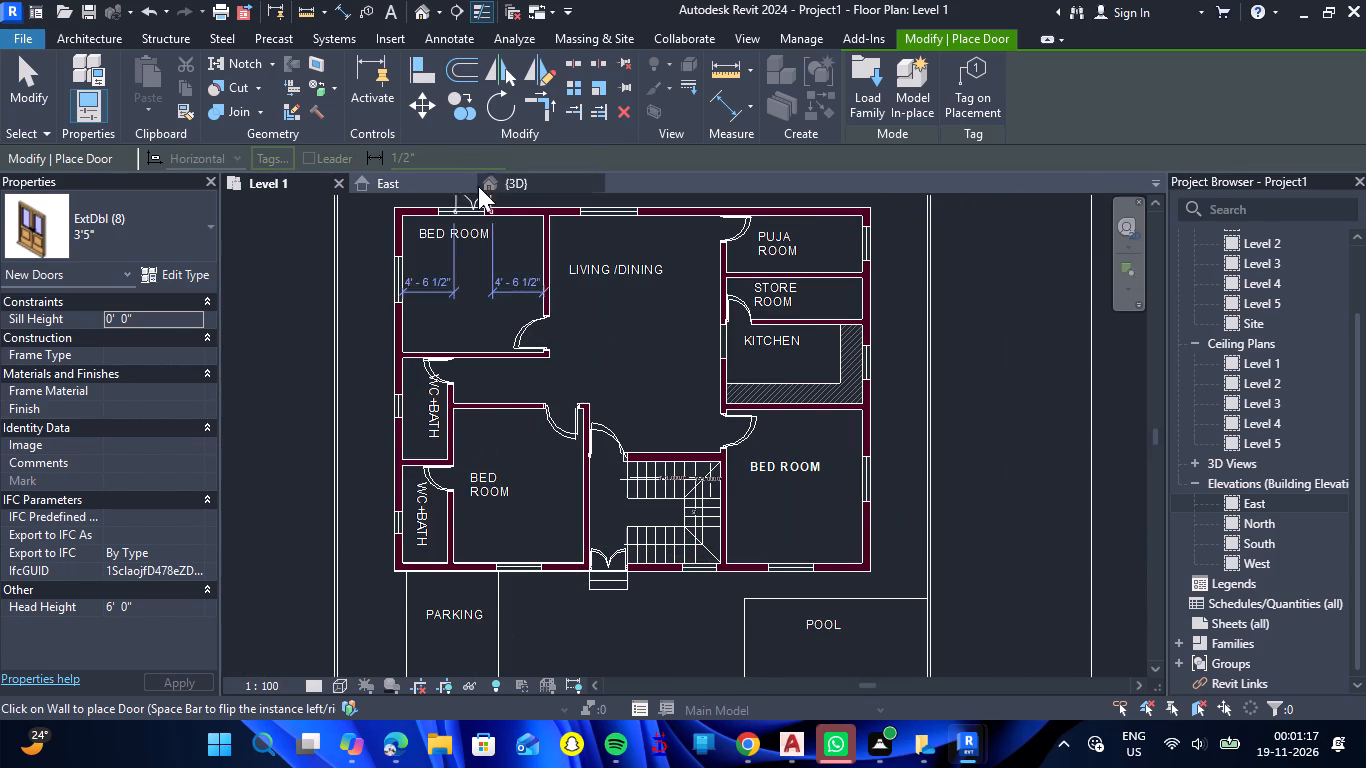
End door placement, inspect the main entrance double door in the 3D view, and return to the Level 1 plan.
left_click(522, 189)
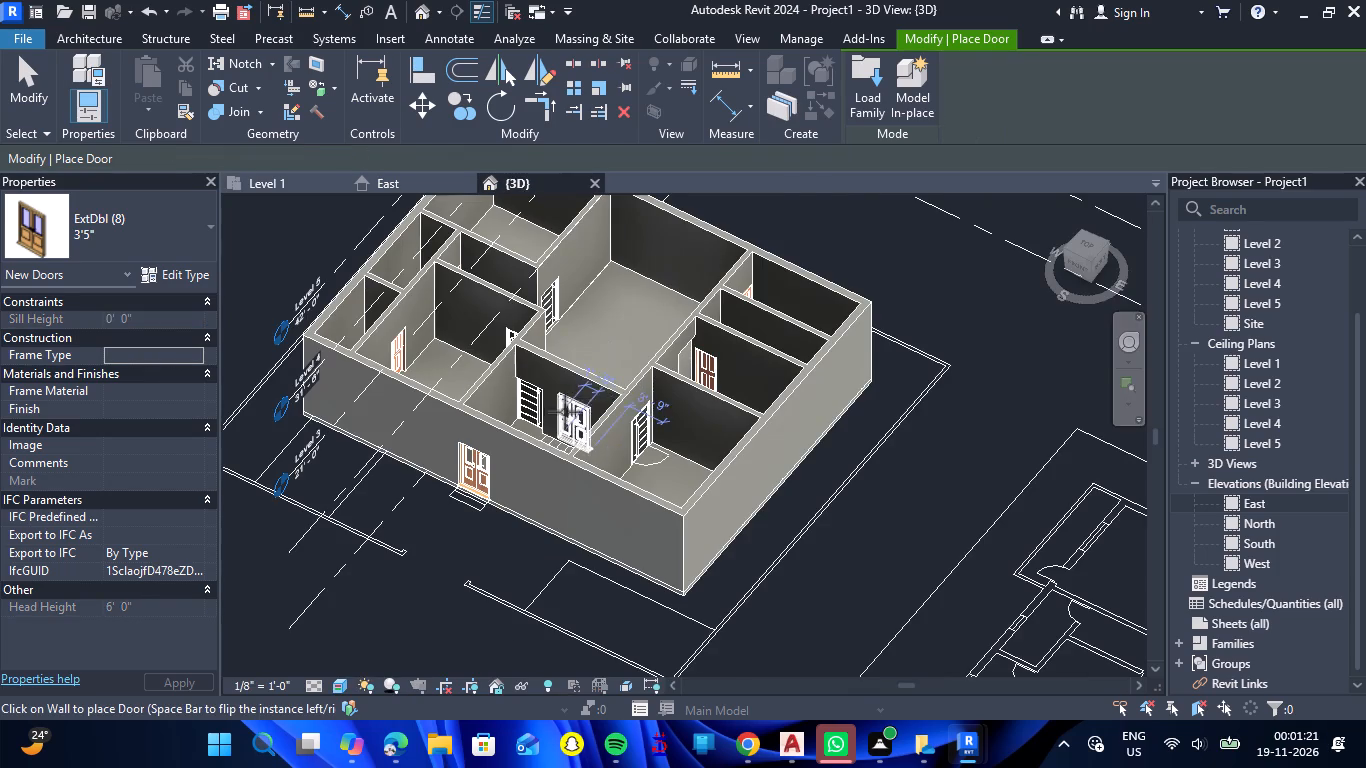
scroll(546, 428, "down", 3)
key("Escape")
scroll(482, 509, "up", 7)
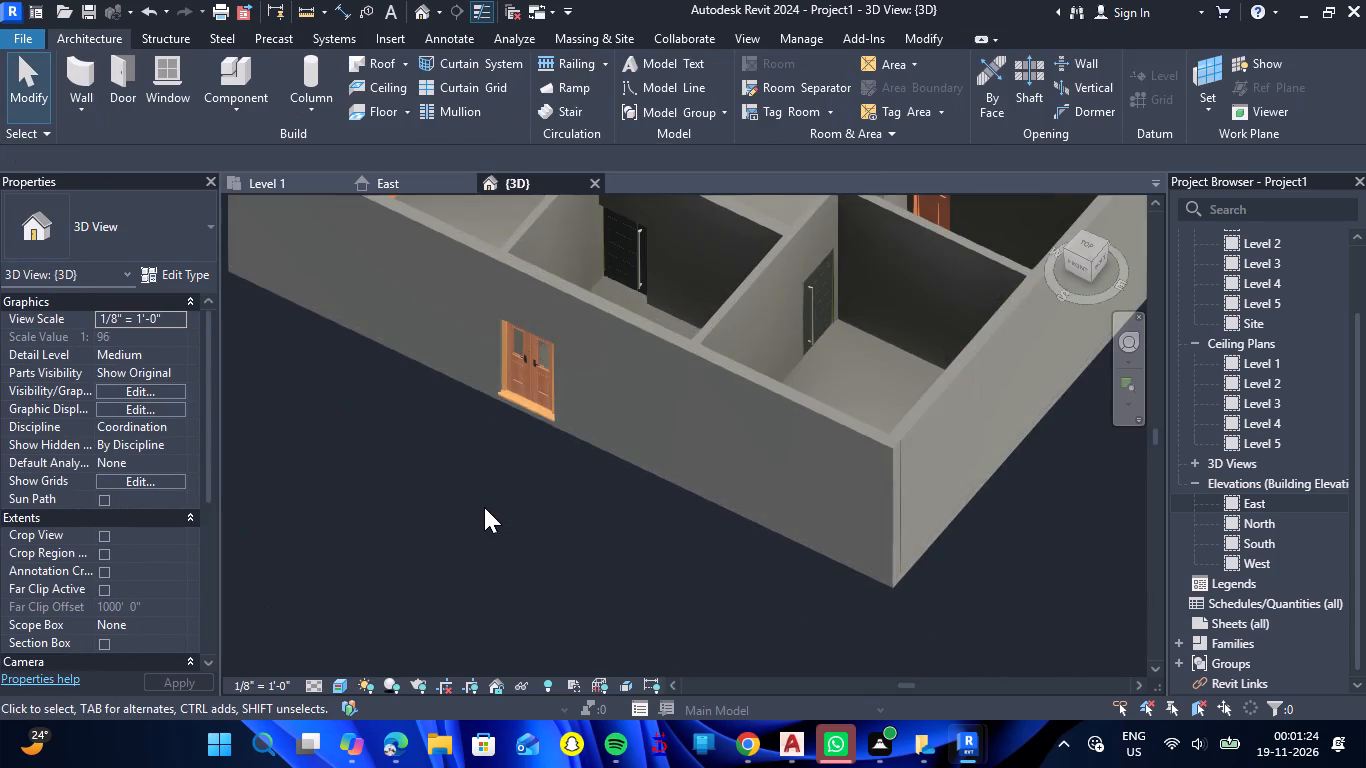
scroll(484, 507, "up", 6)
scroll(484, 507, "down", 2)
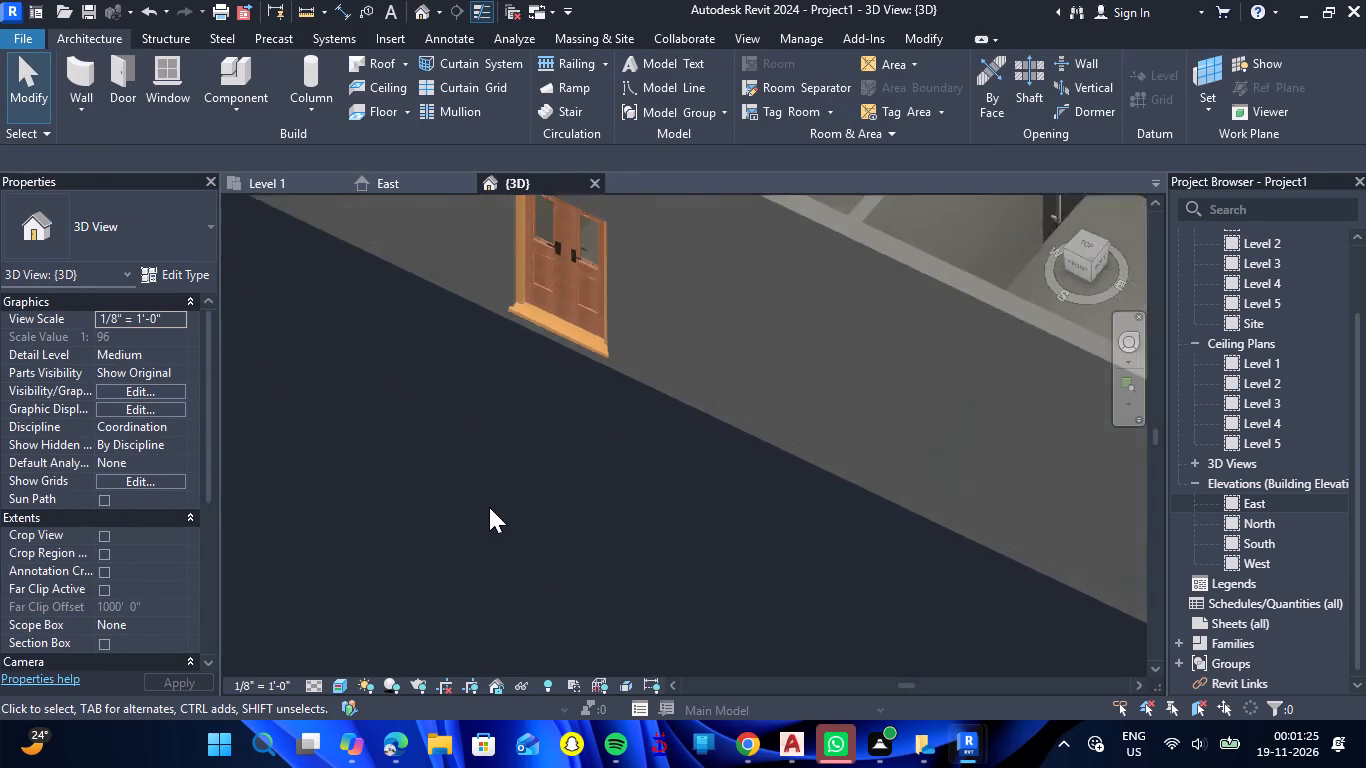
scroll(489, 507, "down", 7)
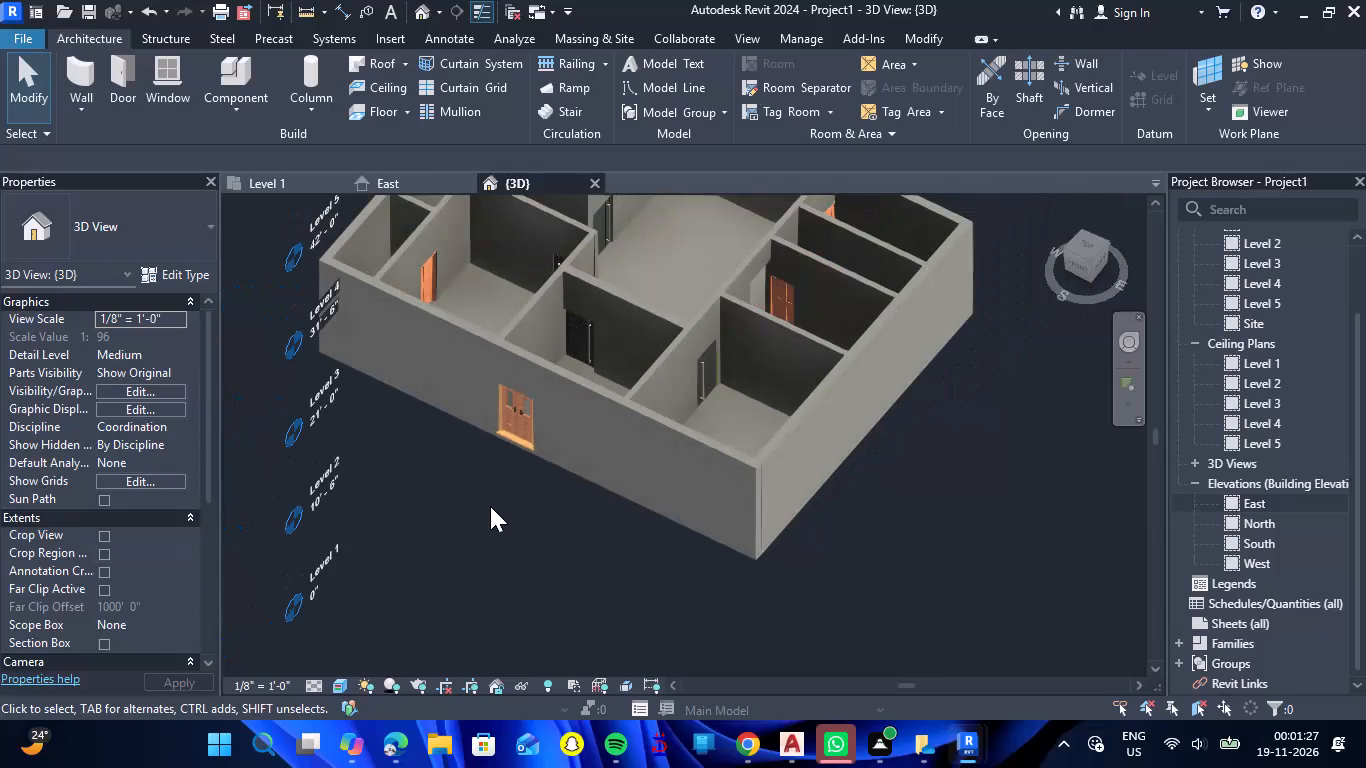
left_click(278, 188)
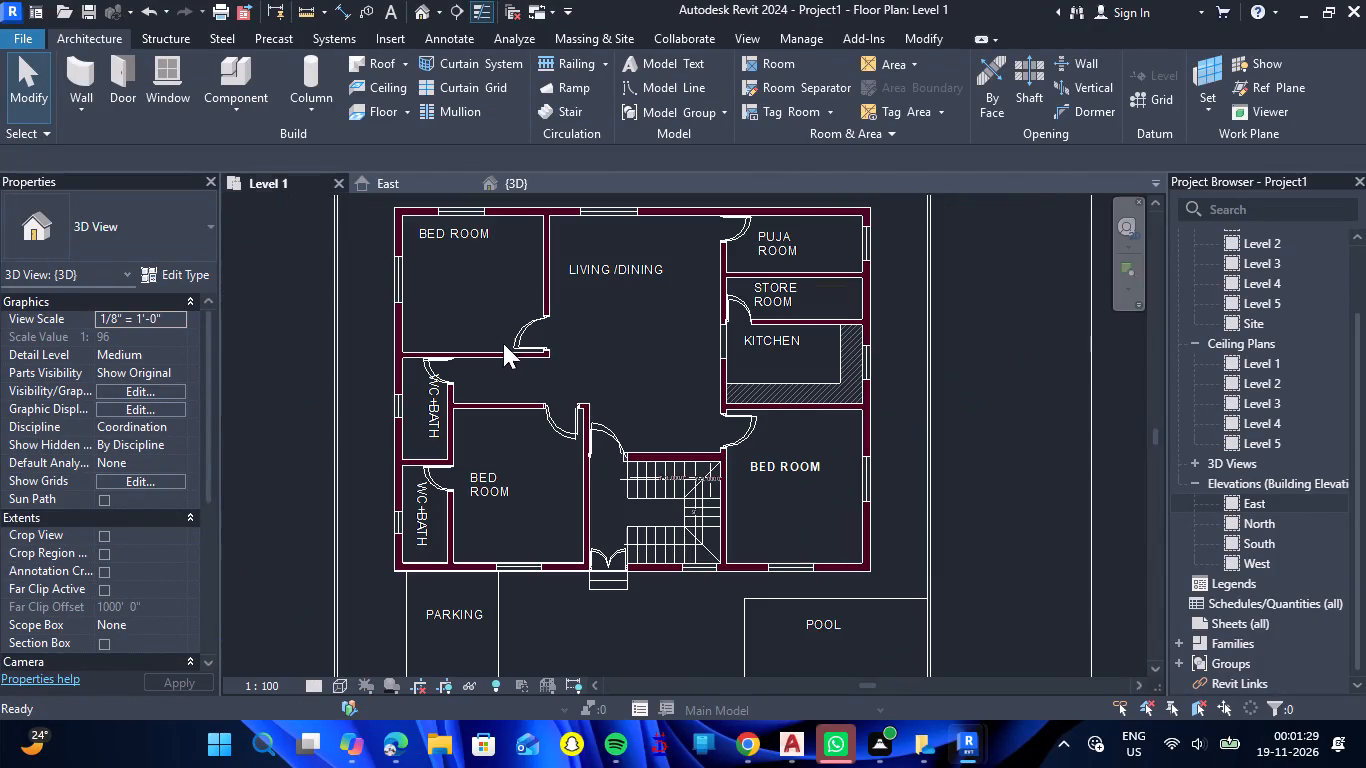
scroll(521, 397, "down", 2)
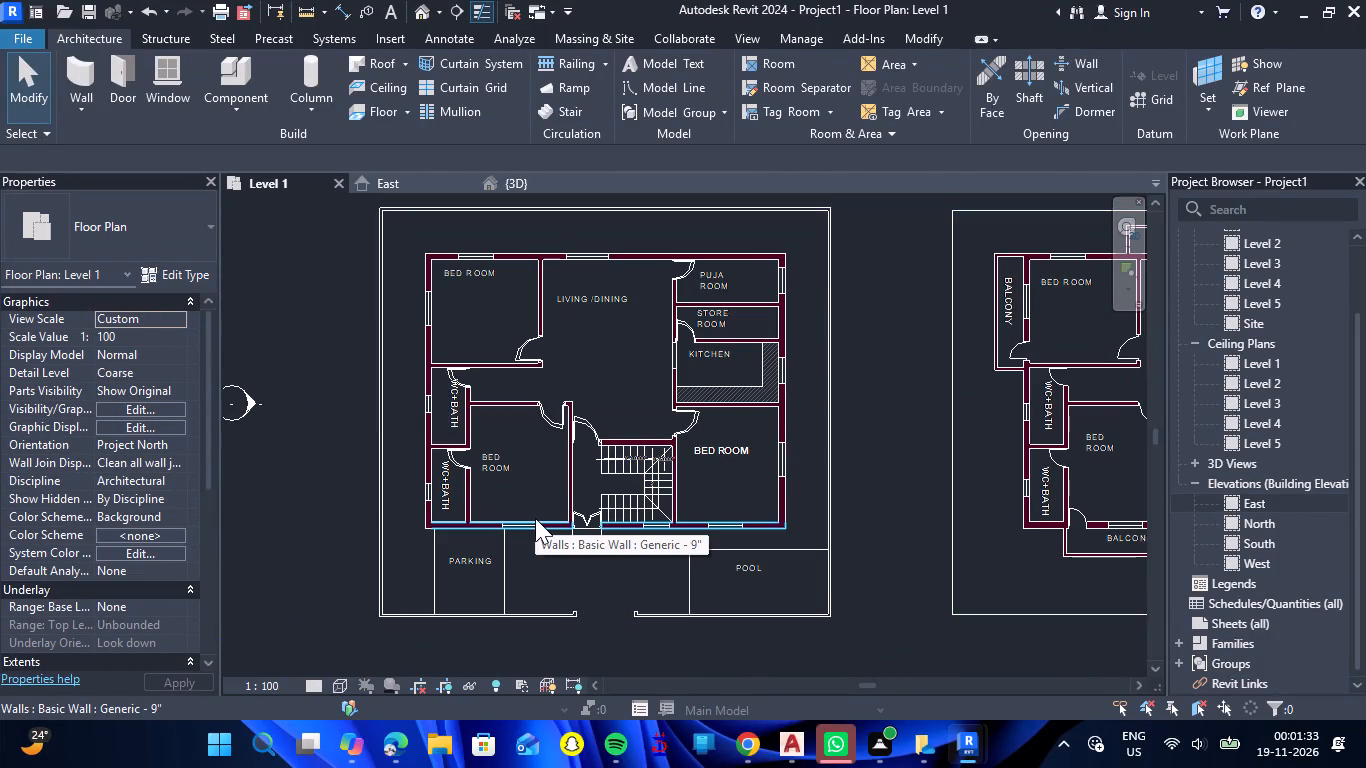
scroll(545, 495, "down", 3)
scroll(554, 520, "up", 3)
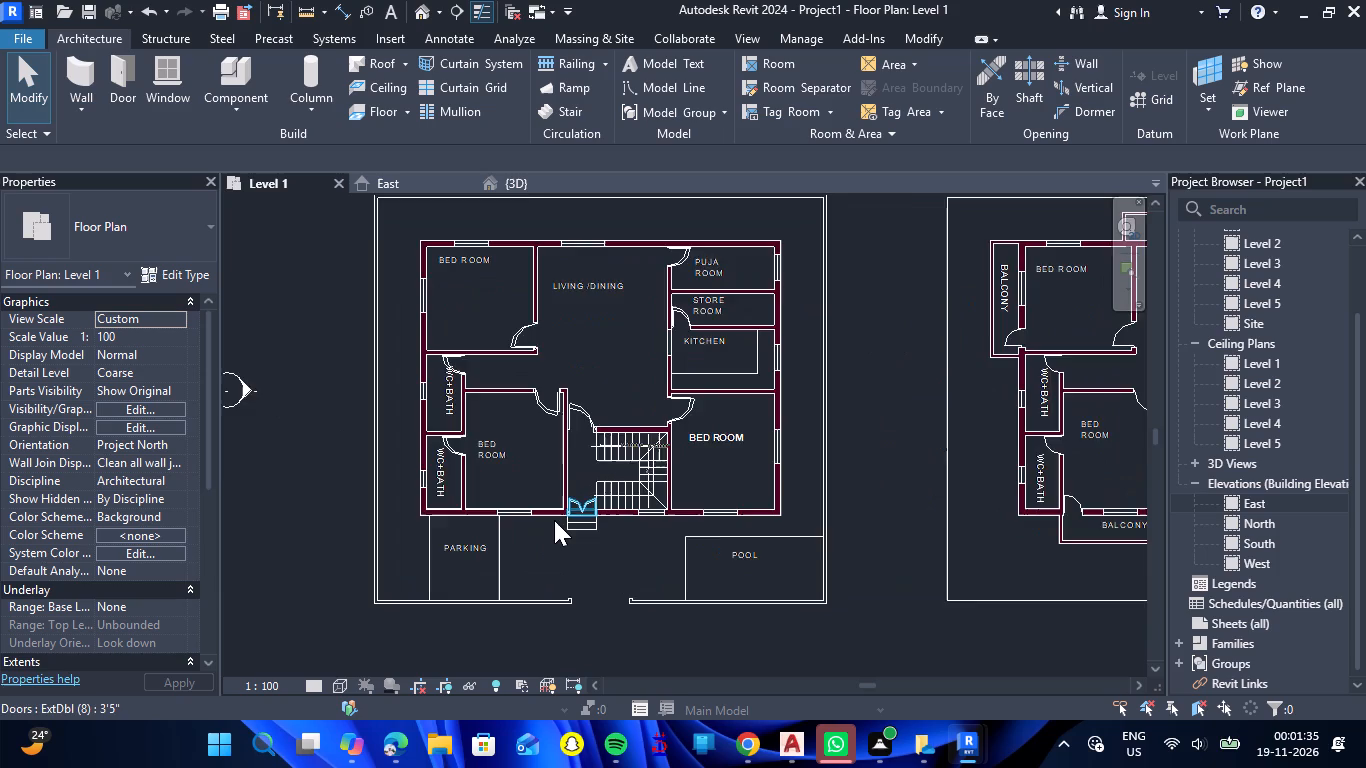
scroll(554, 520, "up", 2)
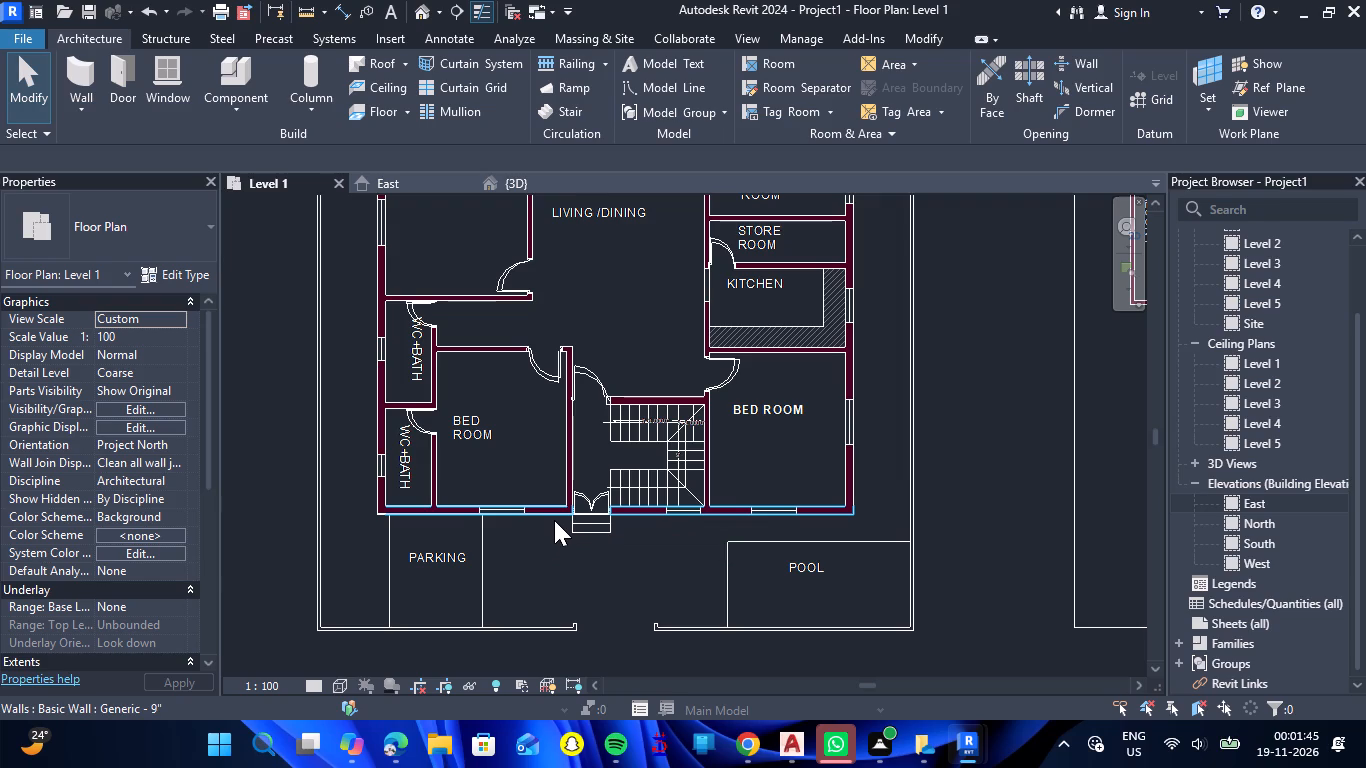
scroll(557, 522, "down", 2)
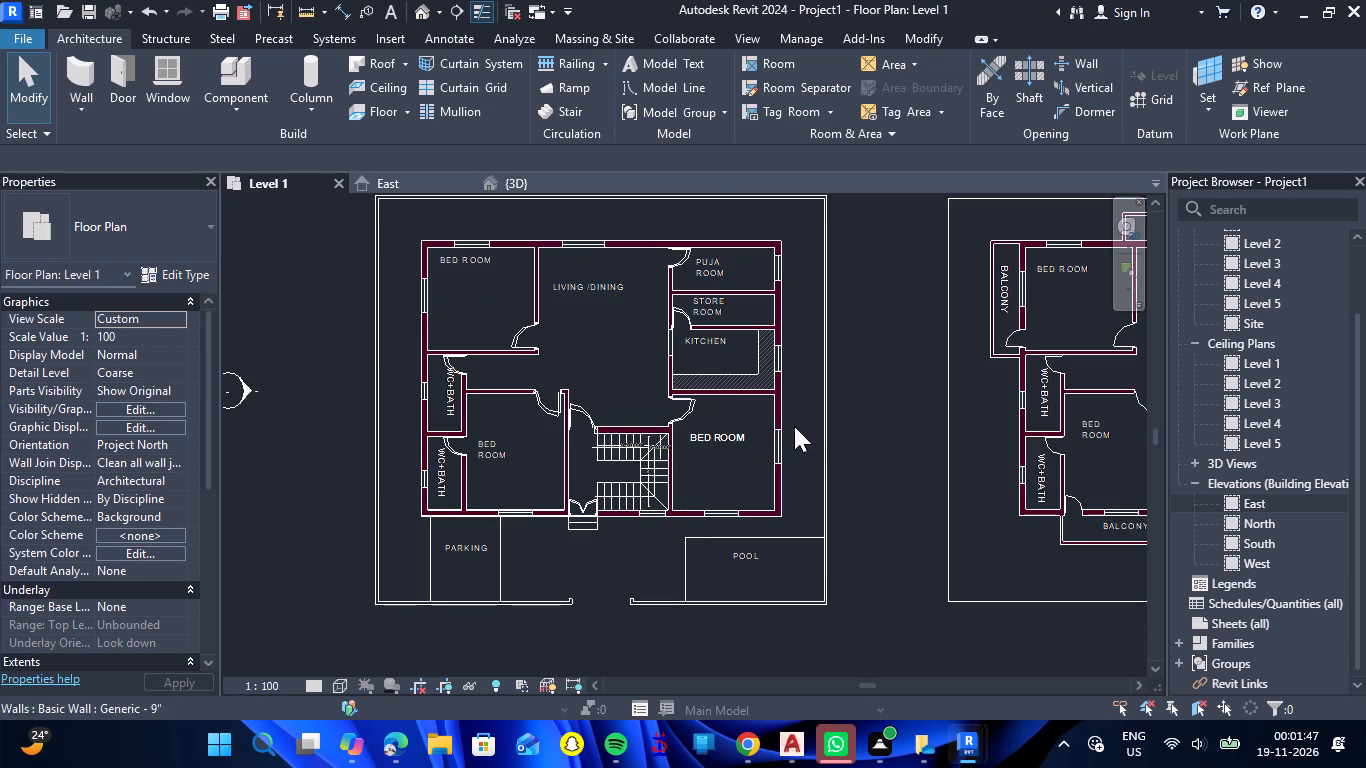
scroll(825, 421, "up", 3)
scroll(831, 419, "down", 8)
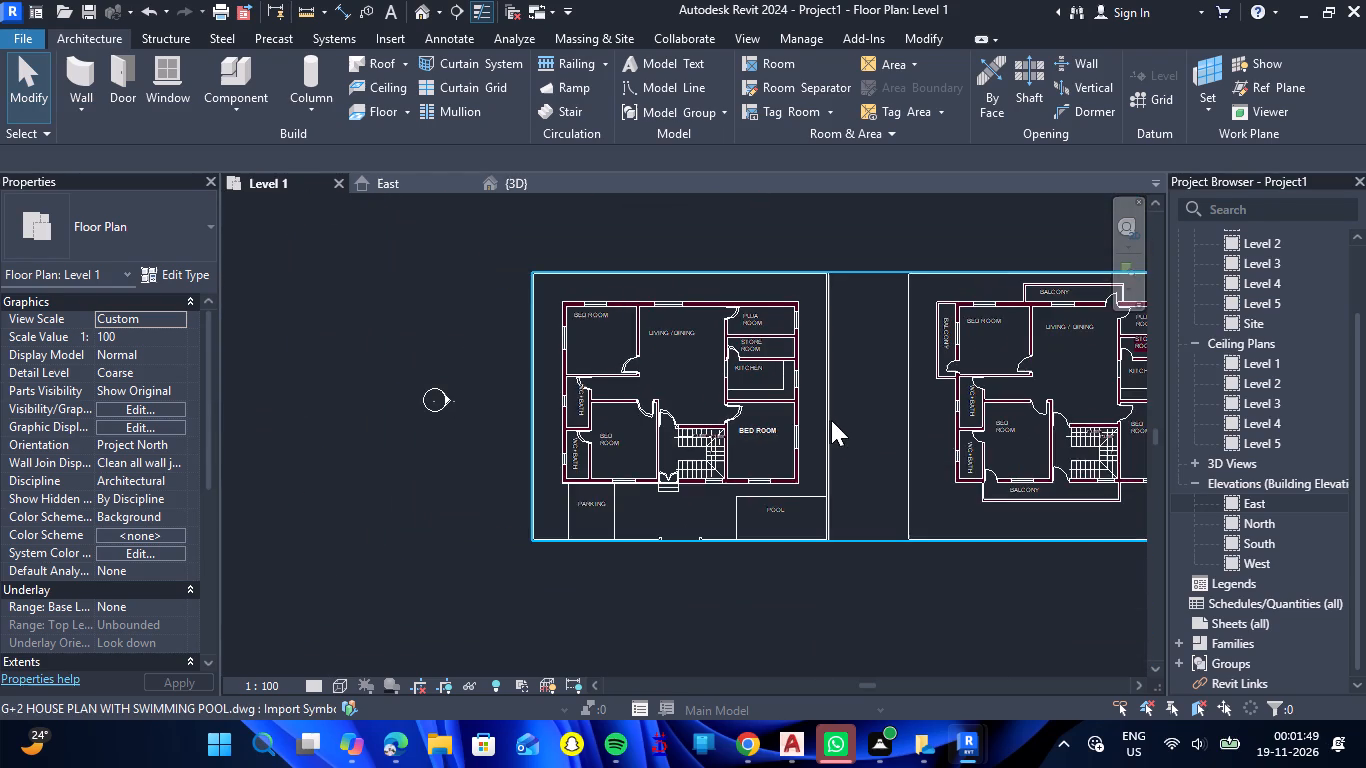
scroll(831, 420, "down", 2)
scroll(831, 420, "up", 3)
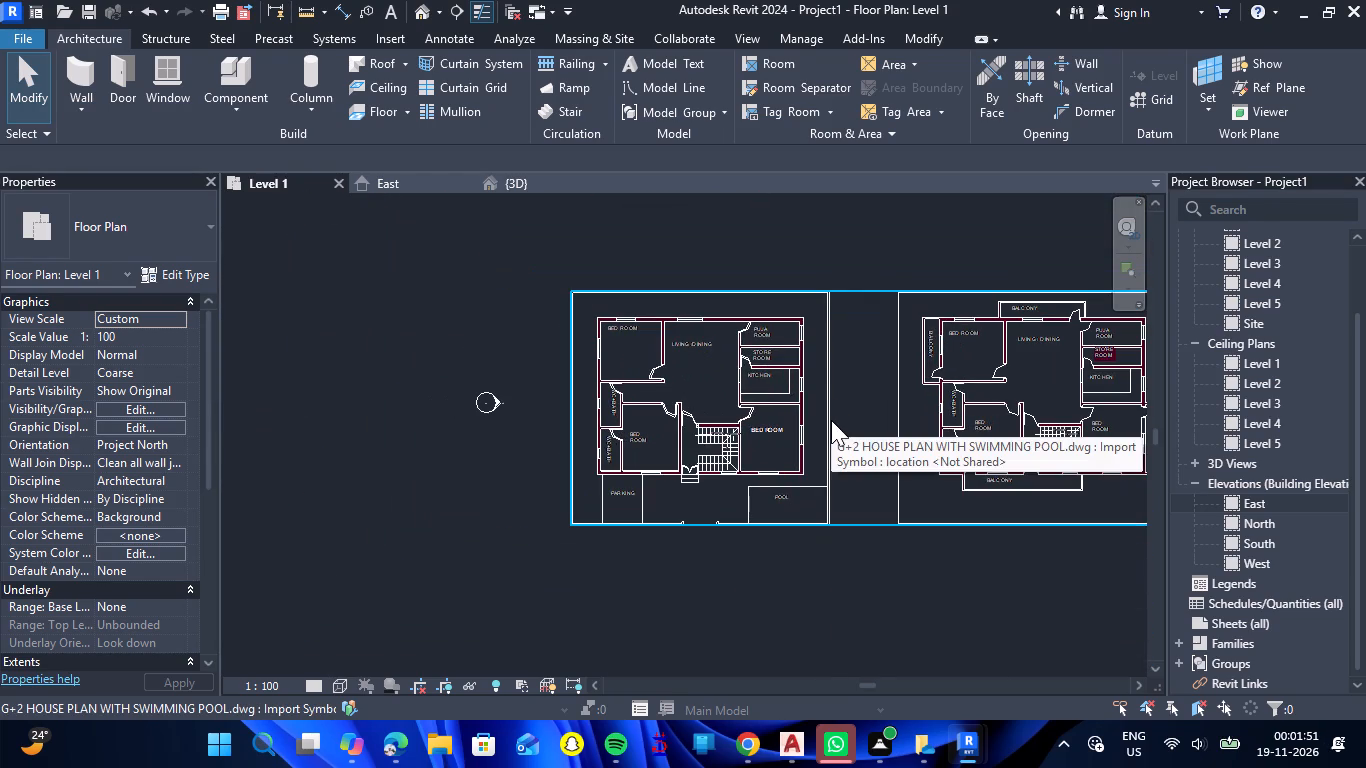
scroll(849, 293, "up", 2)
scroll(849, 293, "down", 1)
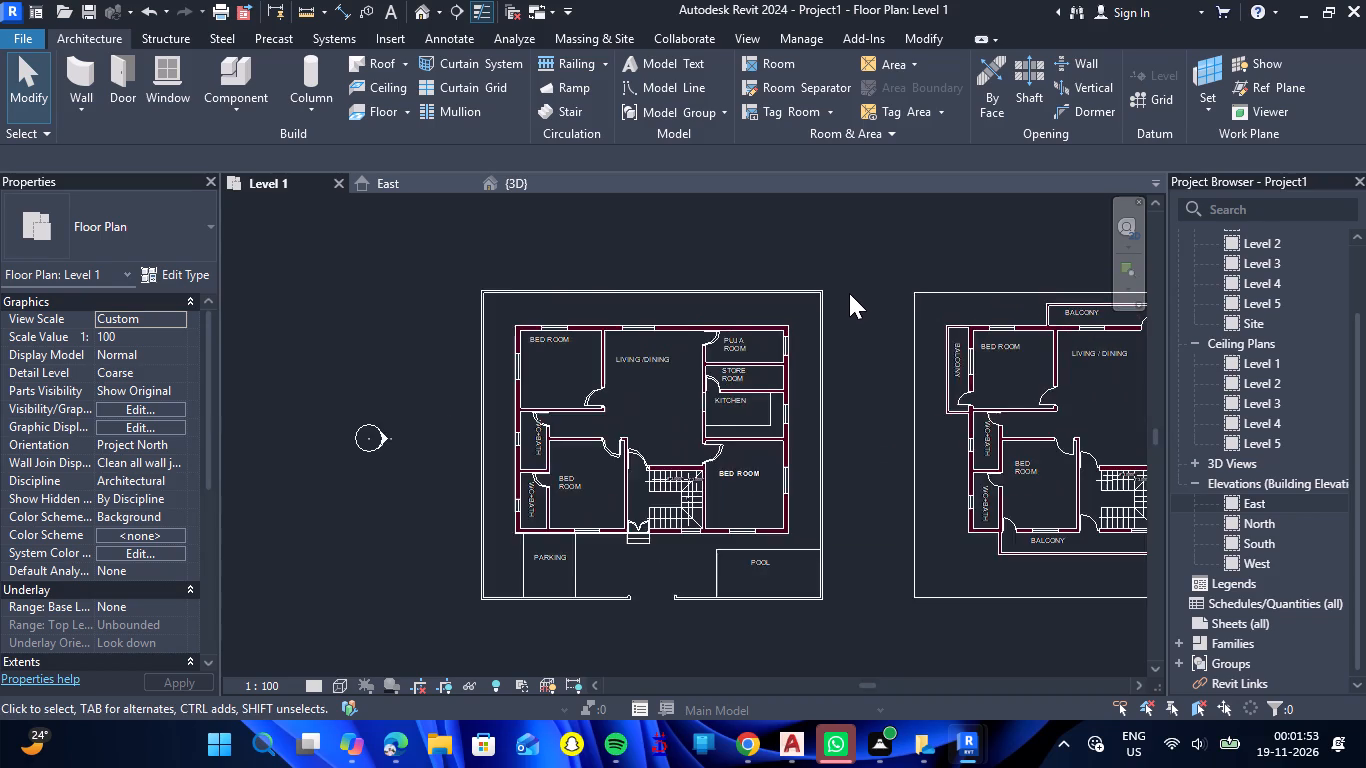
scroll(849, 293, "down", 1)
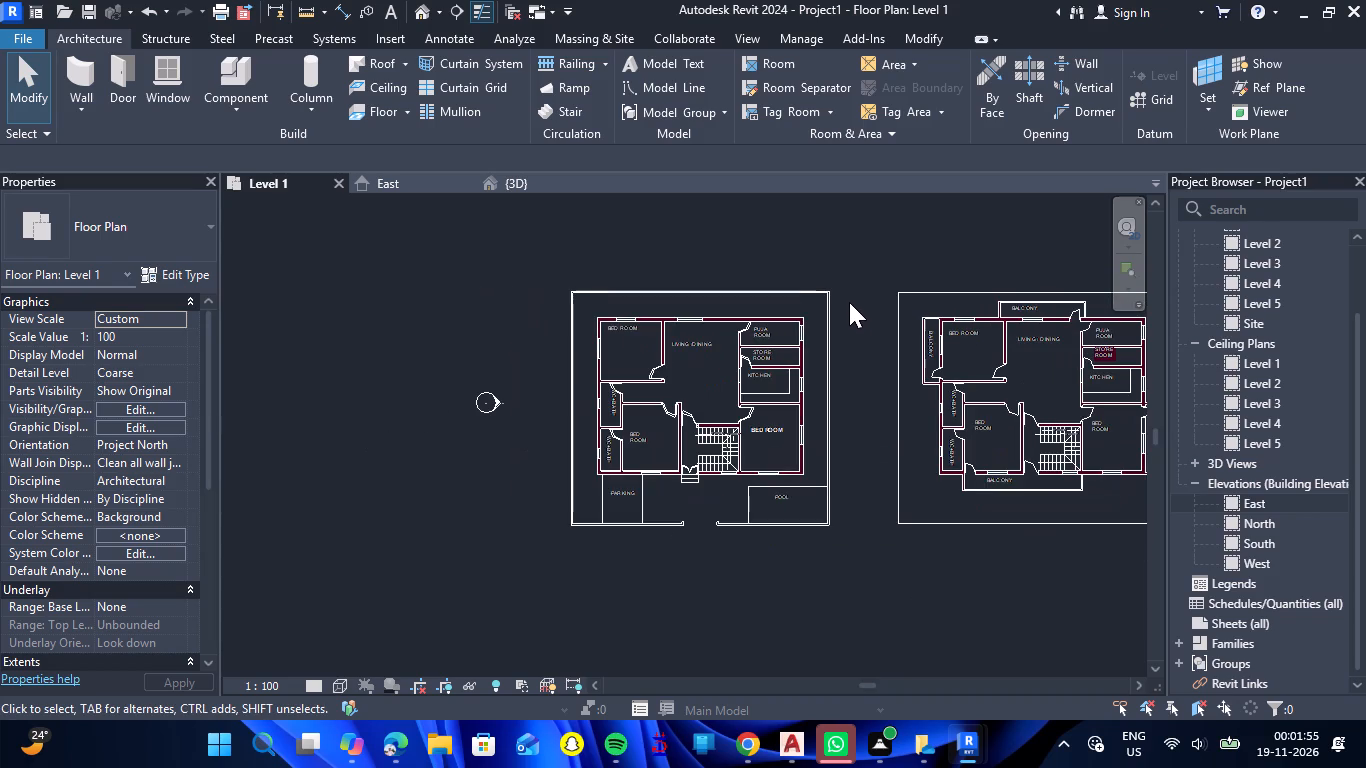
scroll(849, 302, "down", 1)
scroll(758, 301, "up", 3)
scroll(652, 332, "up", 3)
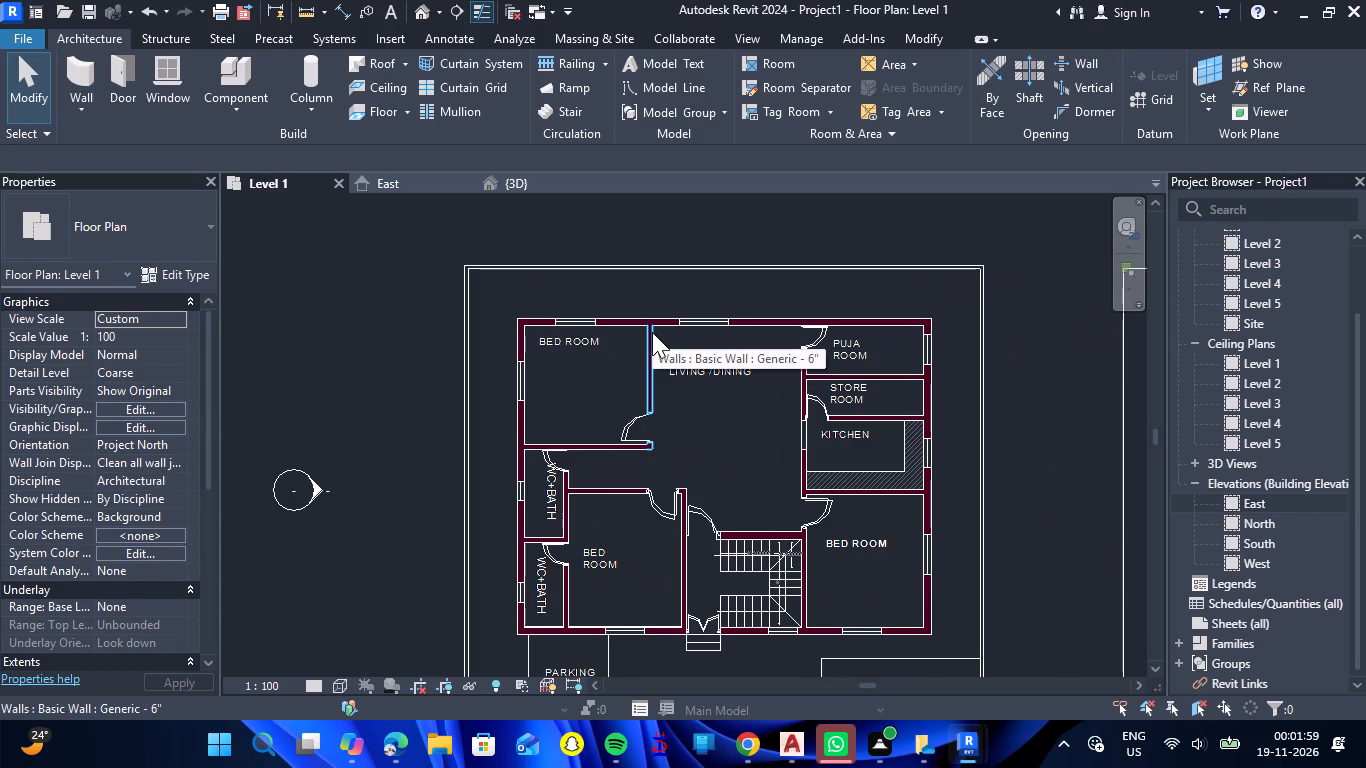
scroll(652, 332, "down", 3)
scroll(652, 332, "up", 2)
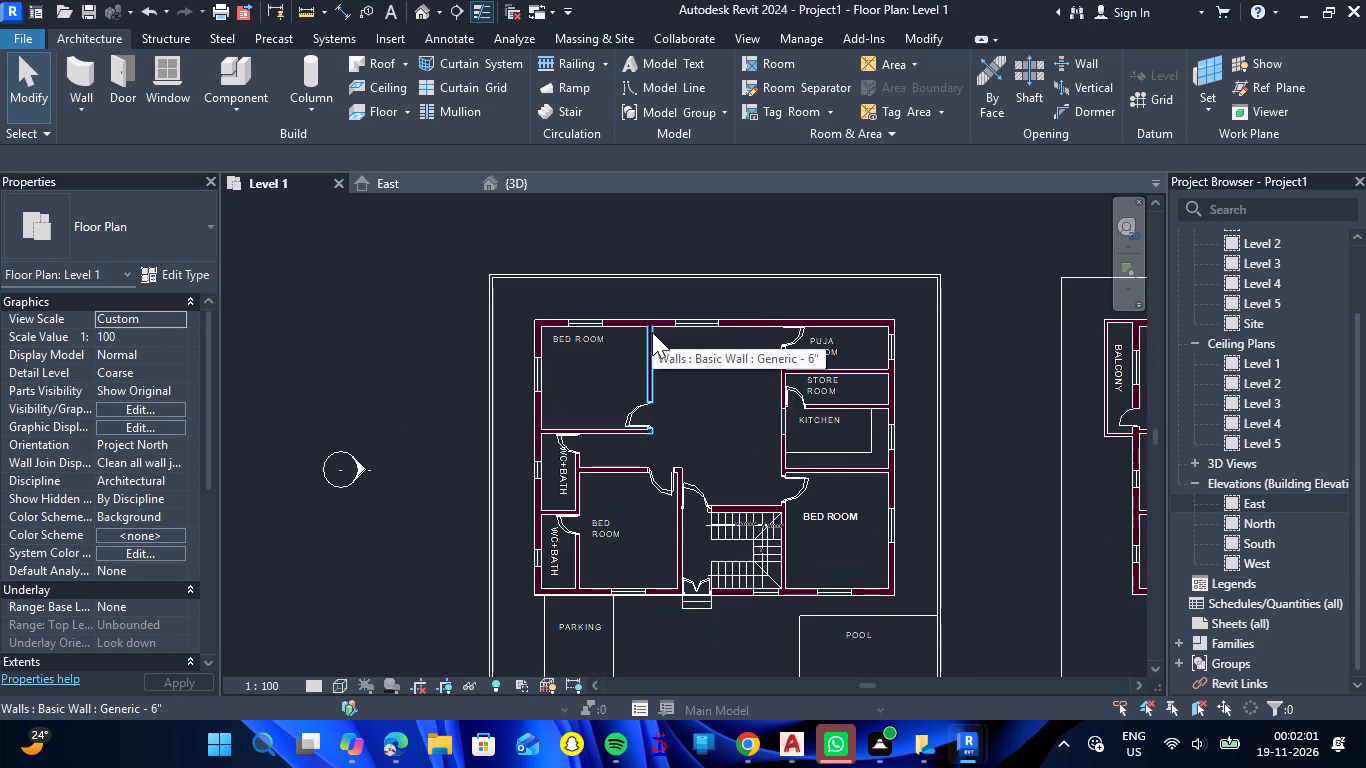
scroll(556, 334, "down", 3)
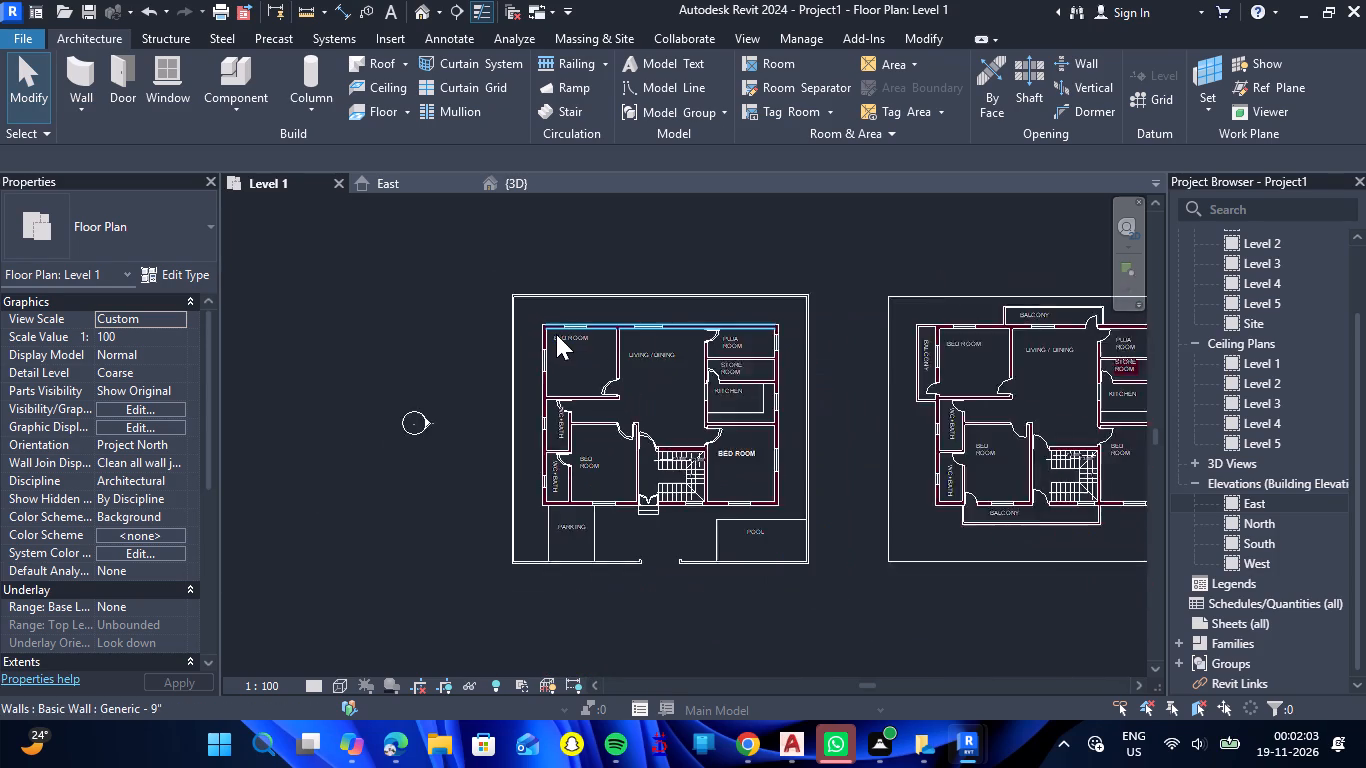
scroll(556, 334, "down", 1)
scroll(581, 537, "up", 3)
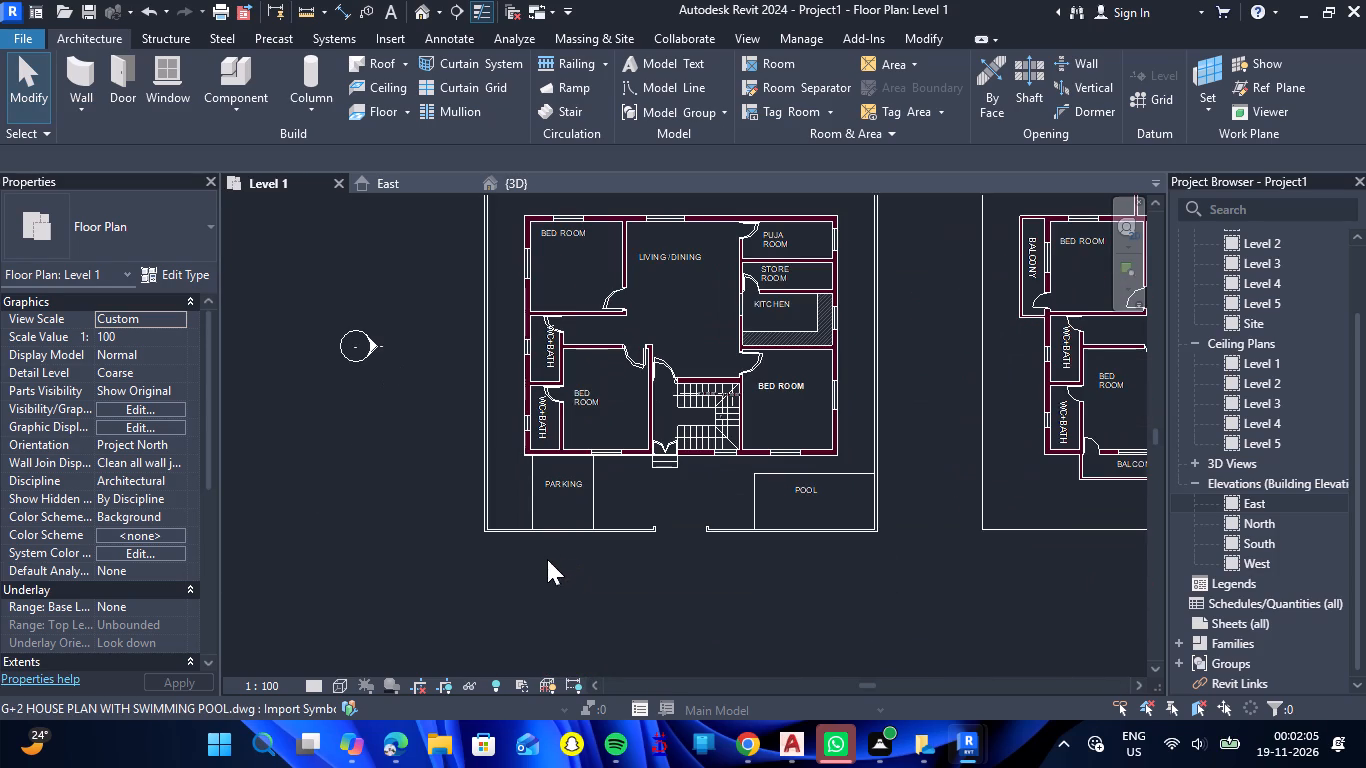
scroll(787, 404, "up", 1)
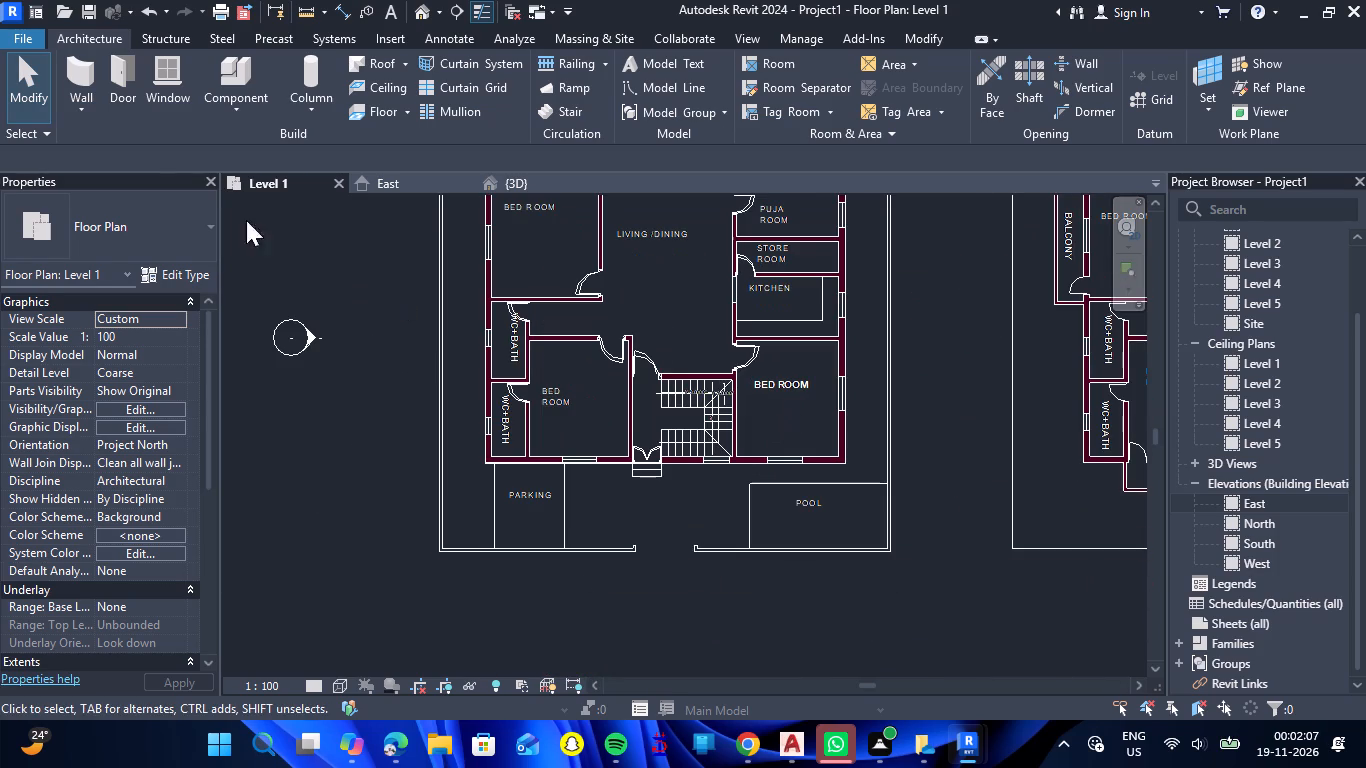
Start window placement on Level 1 and dismiss the save reminder.
left_click(174, 93)
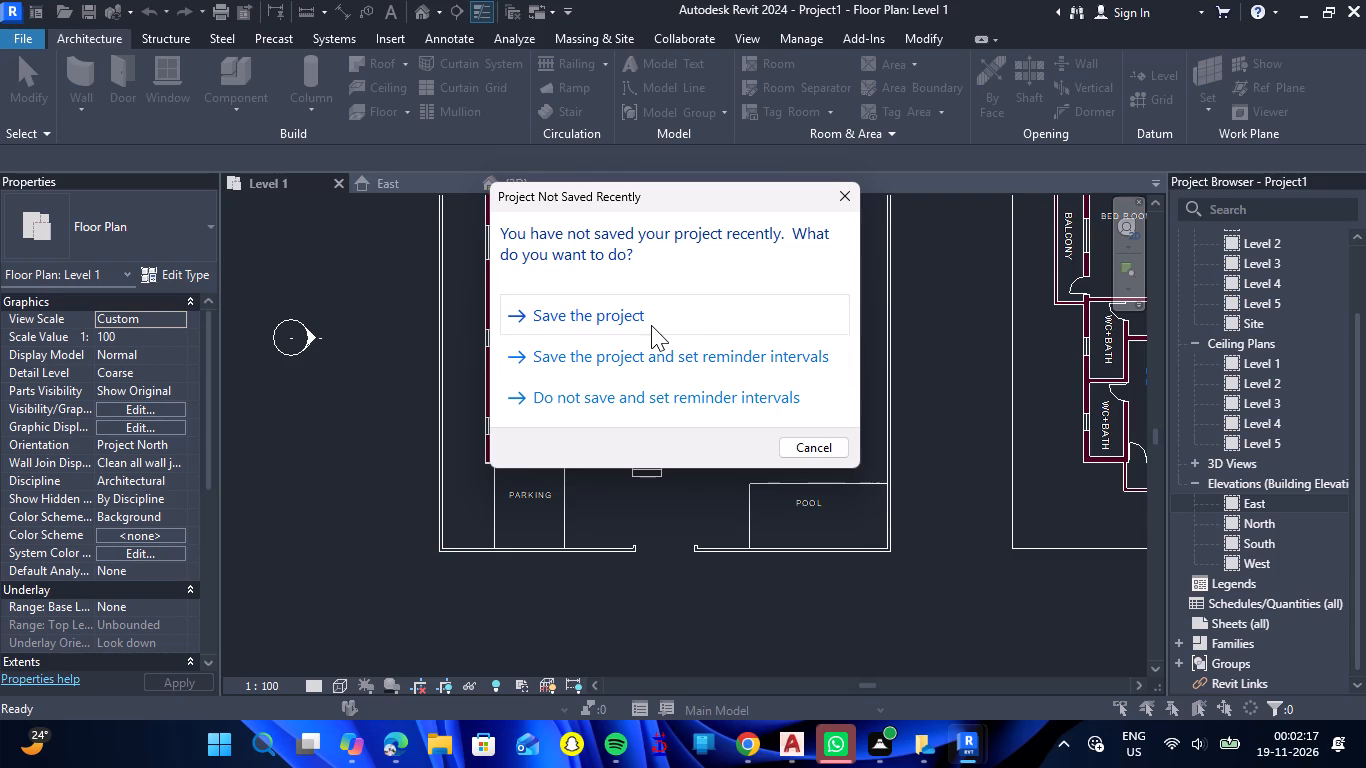
left_click(845, 201)
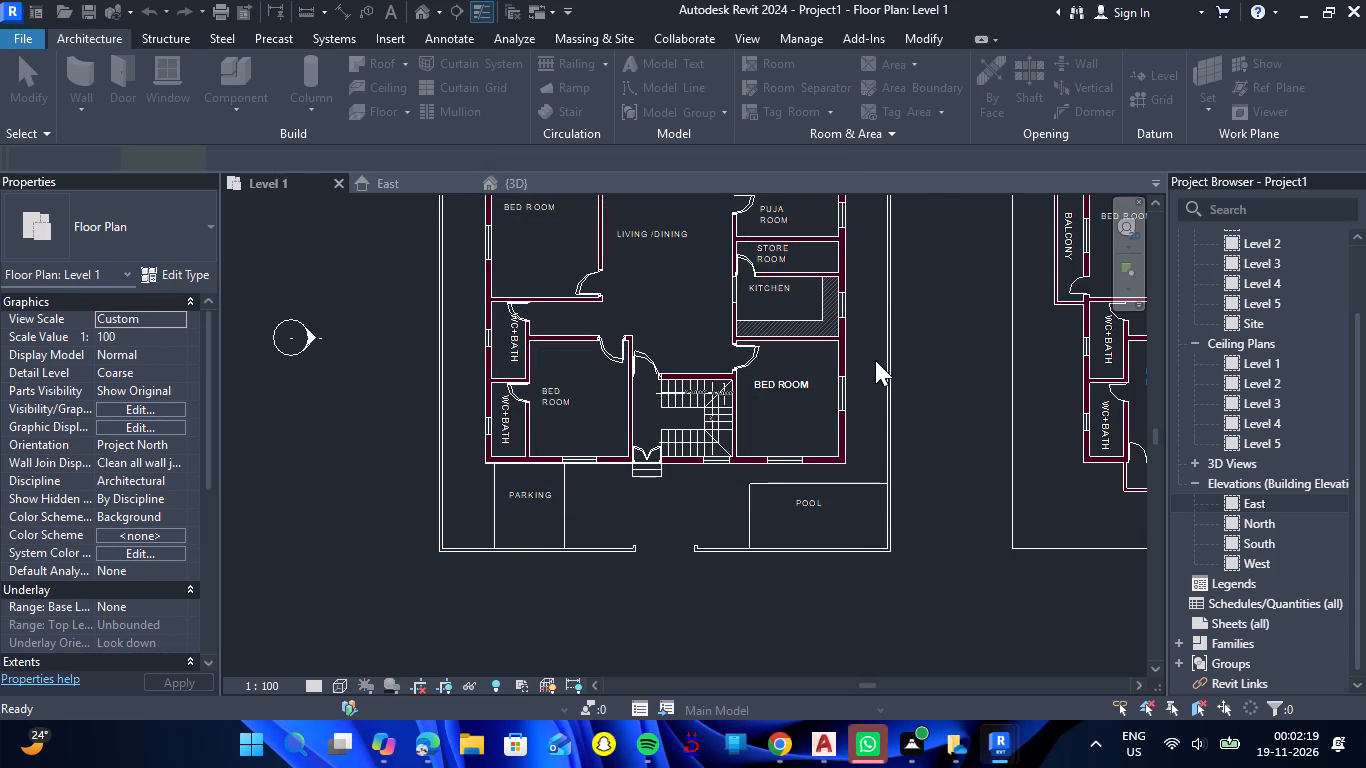
Start saving the project and enter the file name G+3 HOUSE PLAN WITH SWIMMING POOL.
key("ctrl+s")
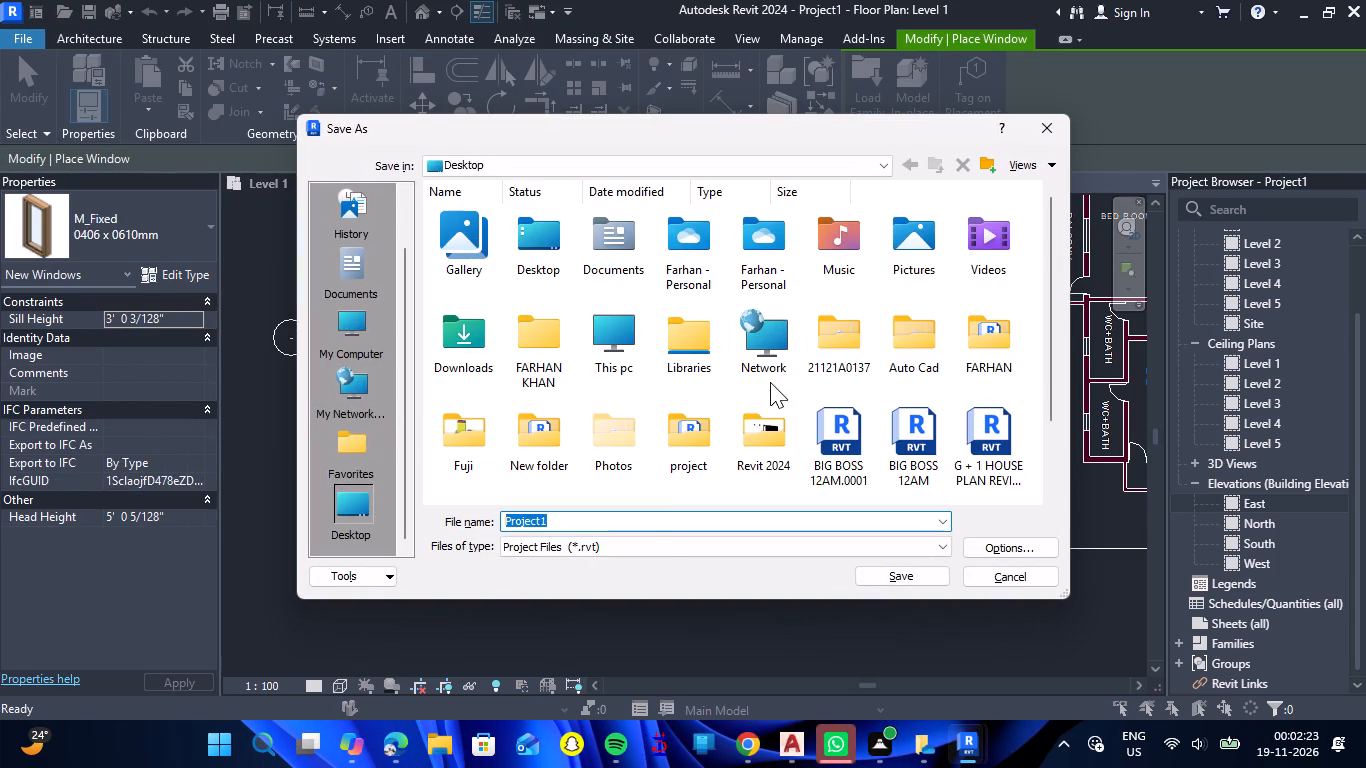
key("BackSpace")
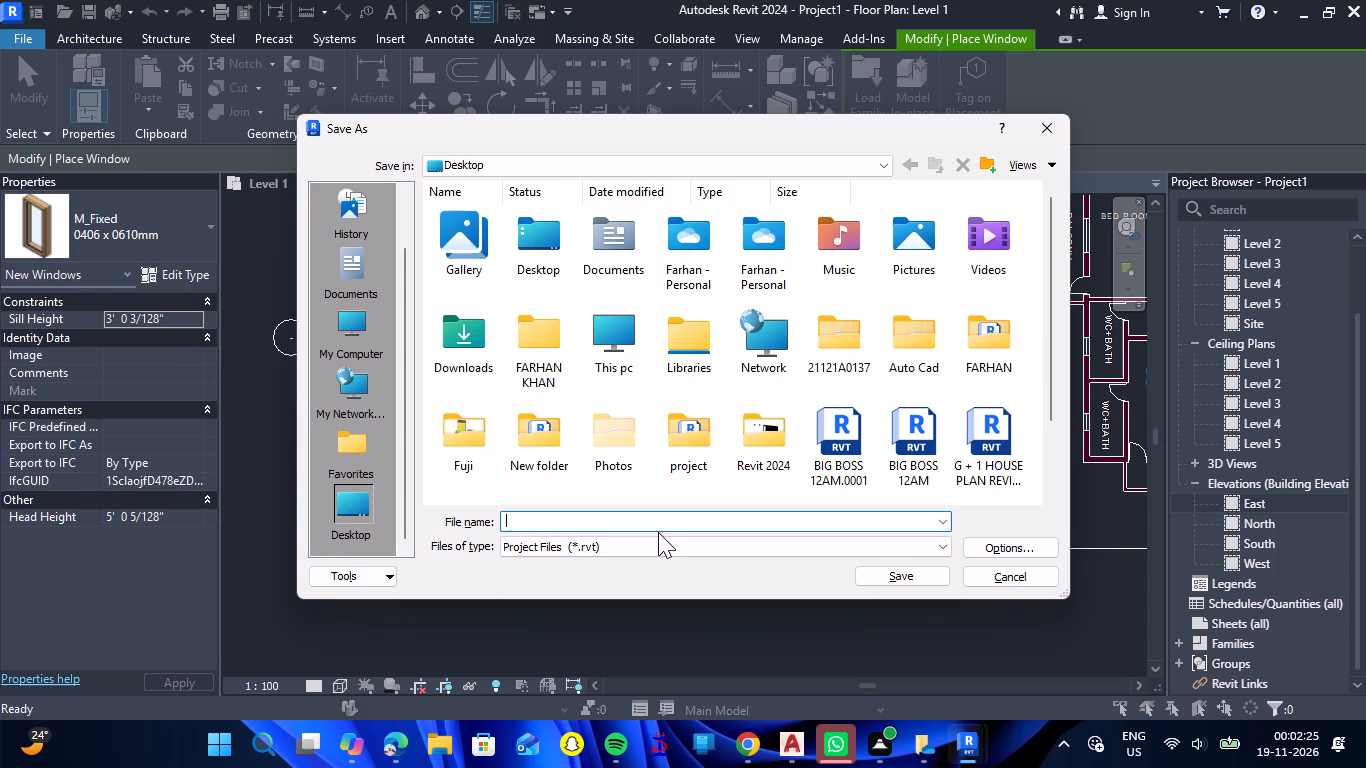
key("g")
key("shift+plus")
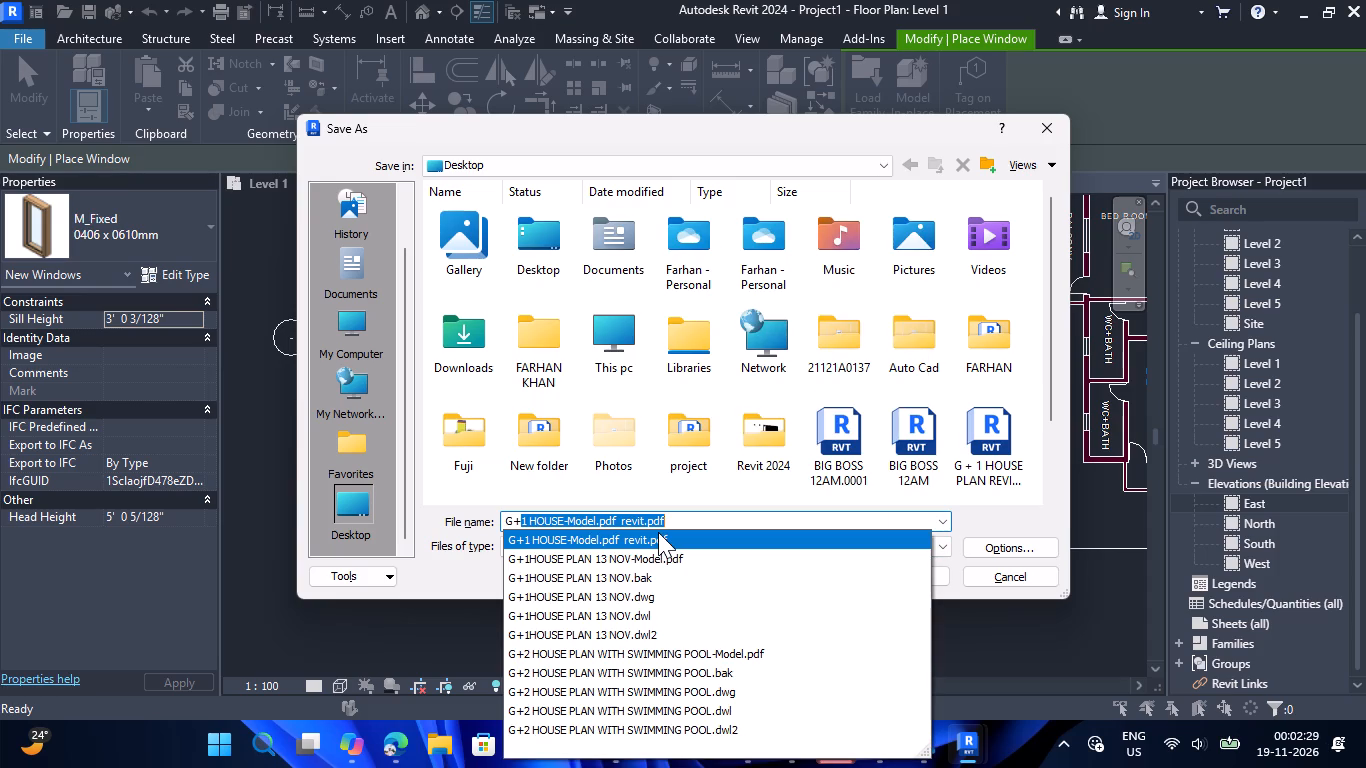
key("3")
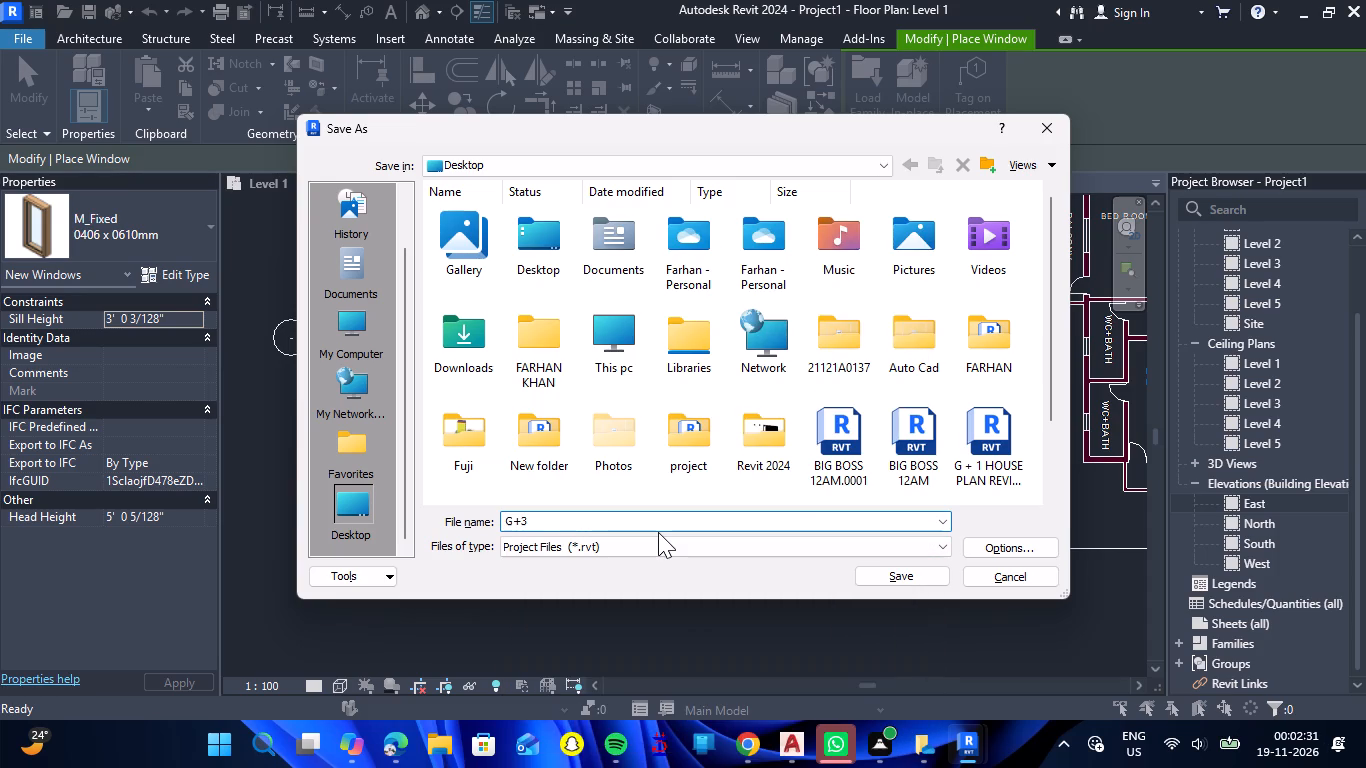
key("space")
type("HO")
type("USE")
key("space")
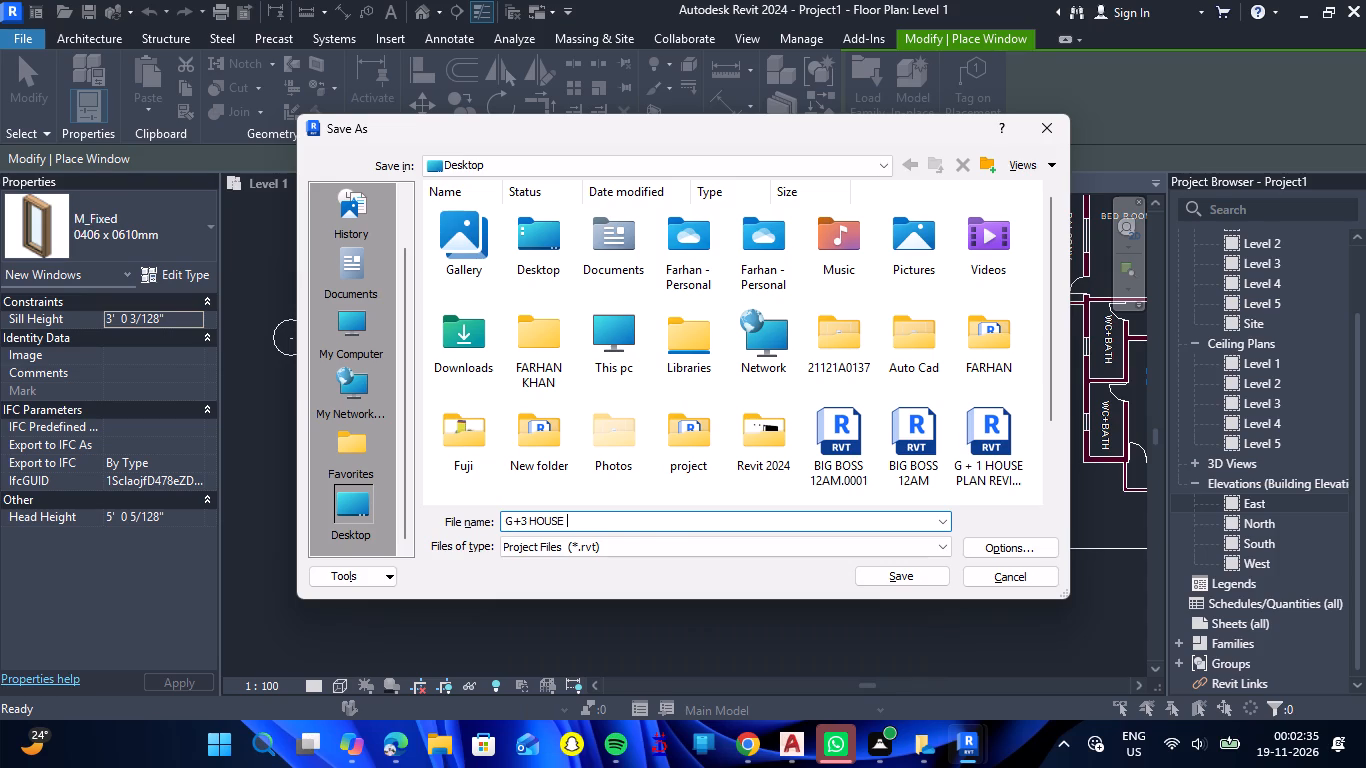
type("PLAN")
key("space")
type("WITH")
key("space")
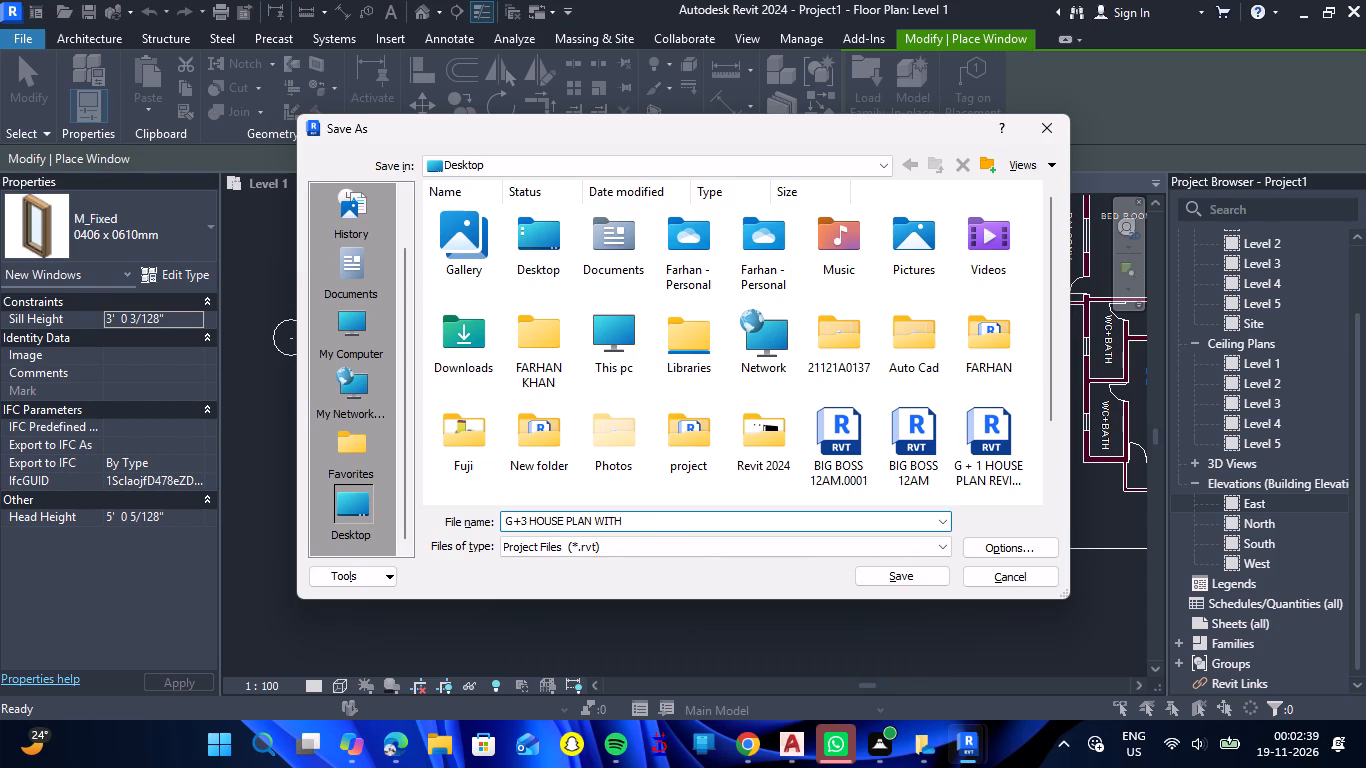
key("s")
type("WI")
type("MMING")
key("space")
key("o")
key("BackSpace")
type("POOL")
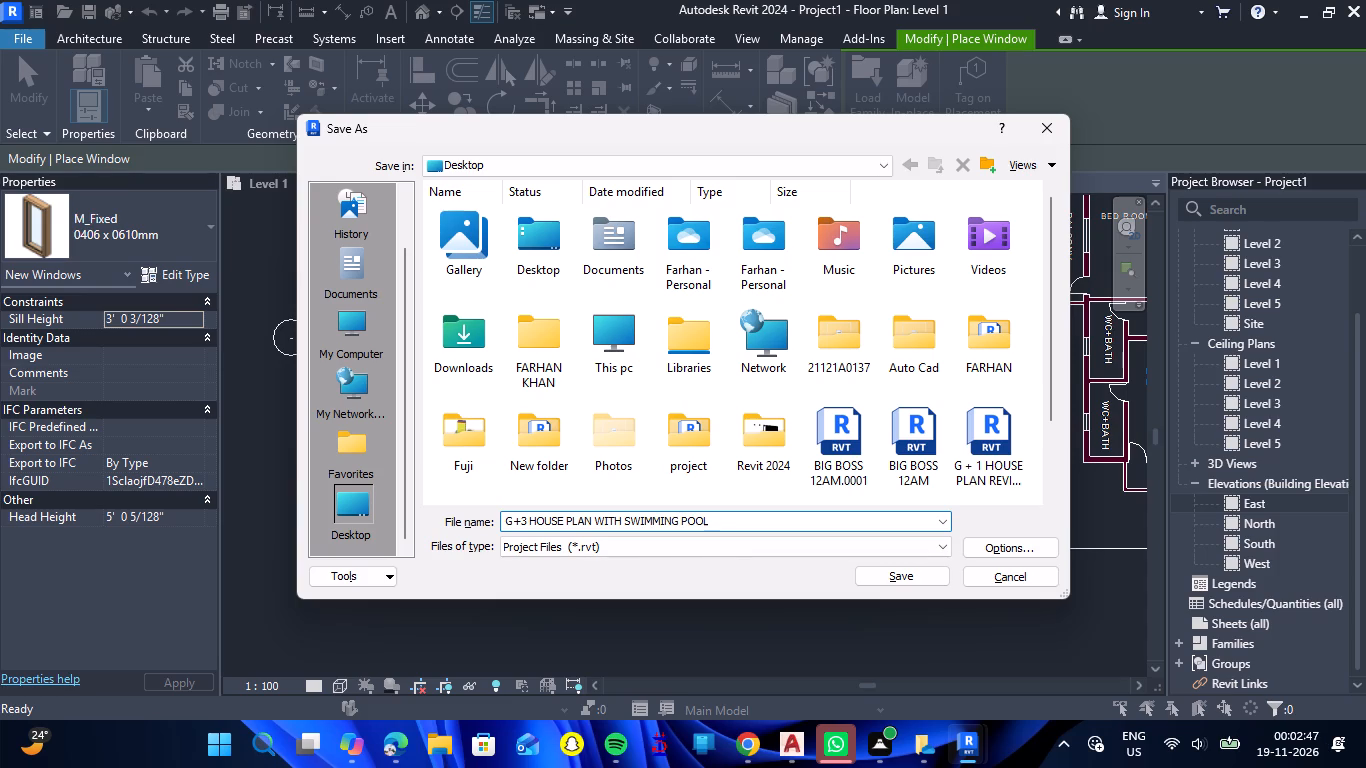
key("space")
Choose the Fuji folder on the desktop, append NOV 18 to the file name, and save the project.
left_click(477, 444)
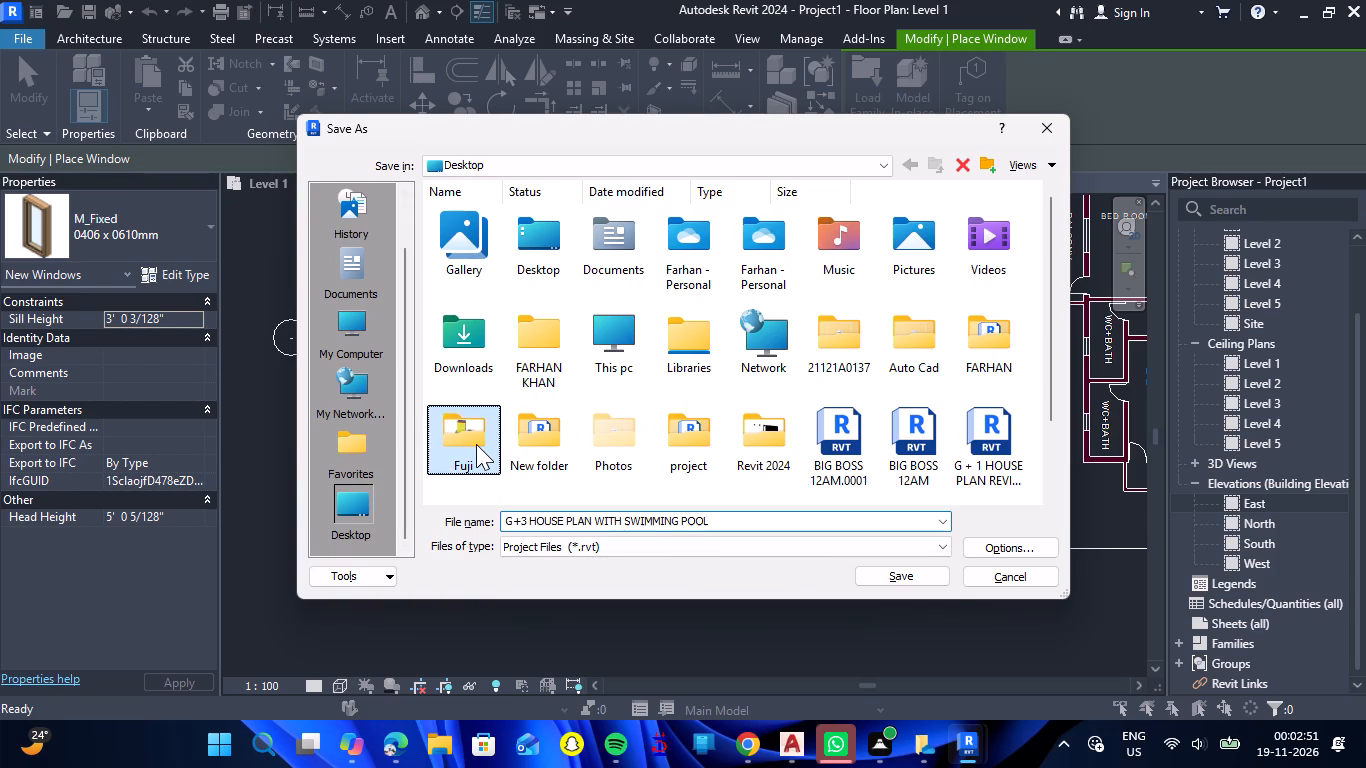
double_click(476, 444)
scroll(699, 373, "down", 4)
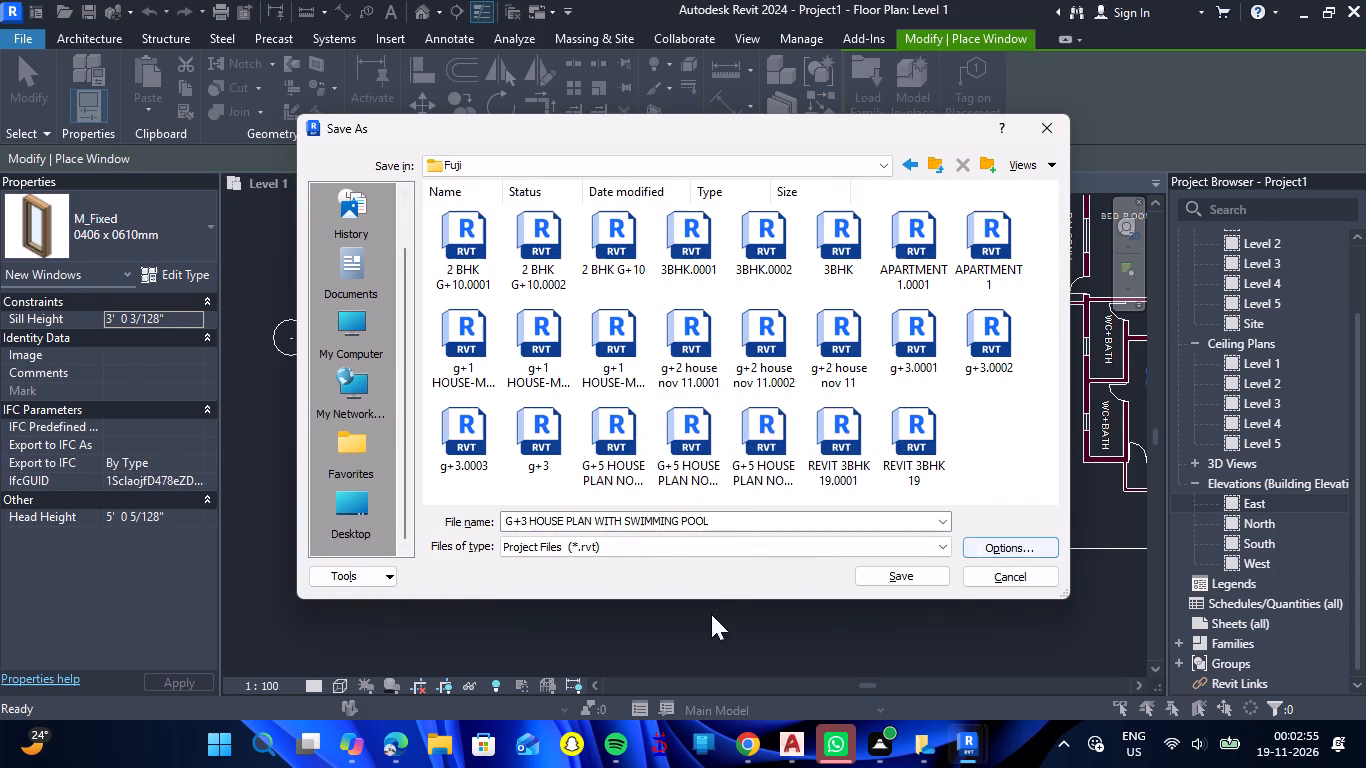
left_click(756, 526)
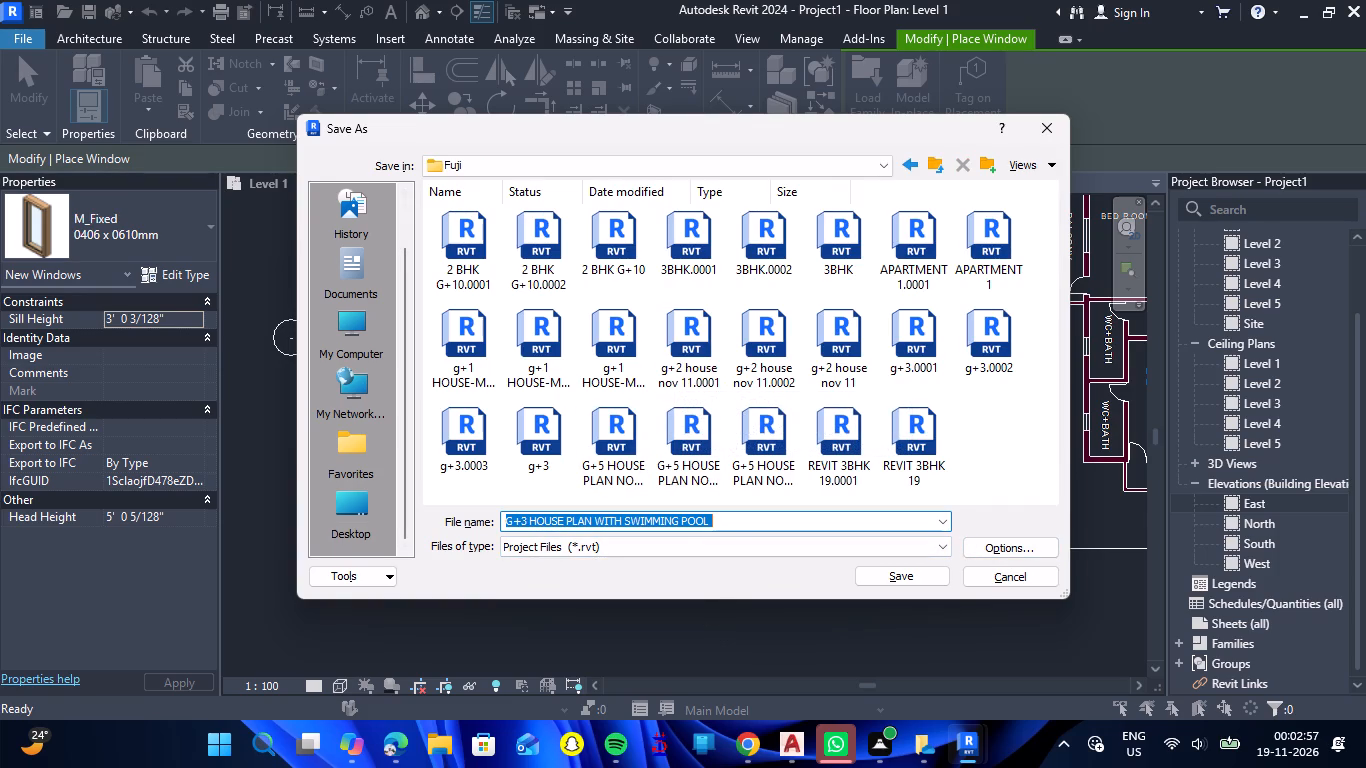
left_click(731, 528)
key("space")
type("N")
type("OV")
key("space")
key("1")
key("8")
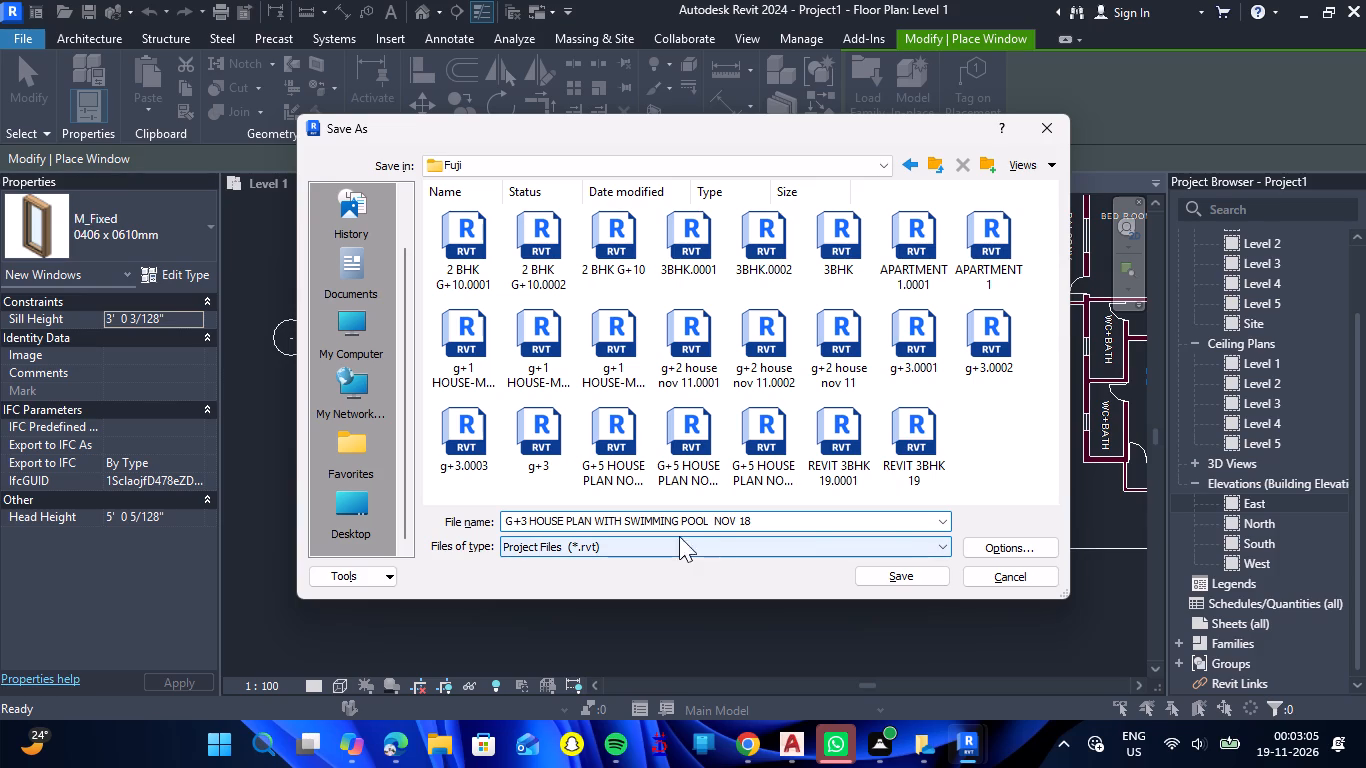
left_click(910, 577)
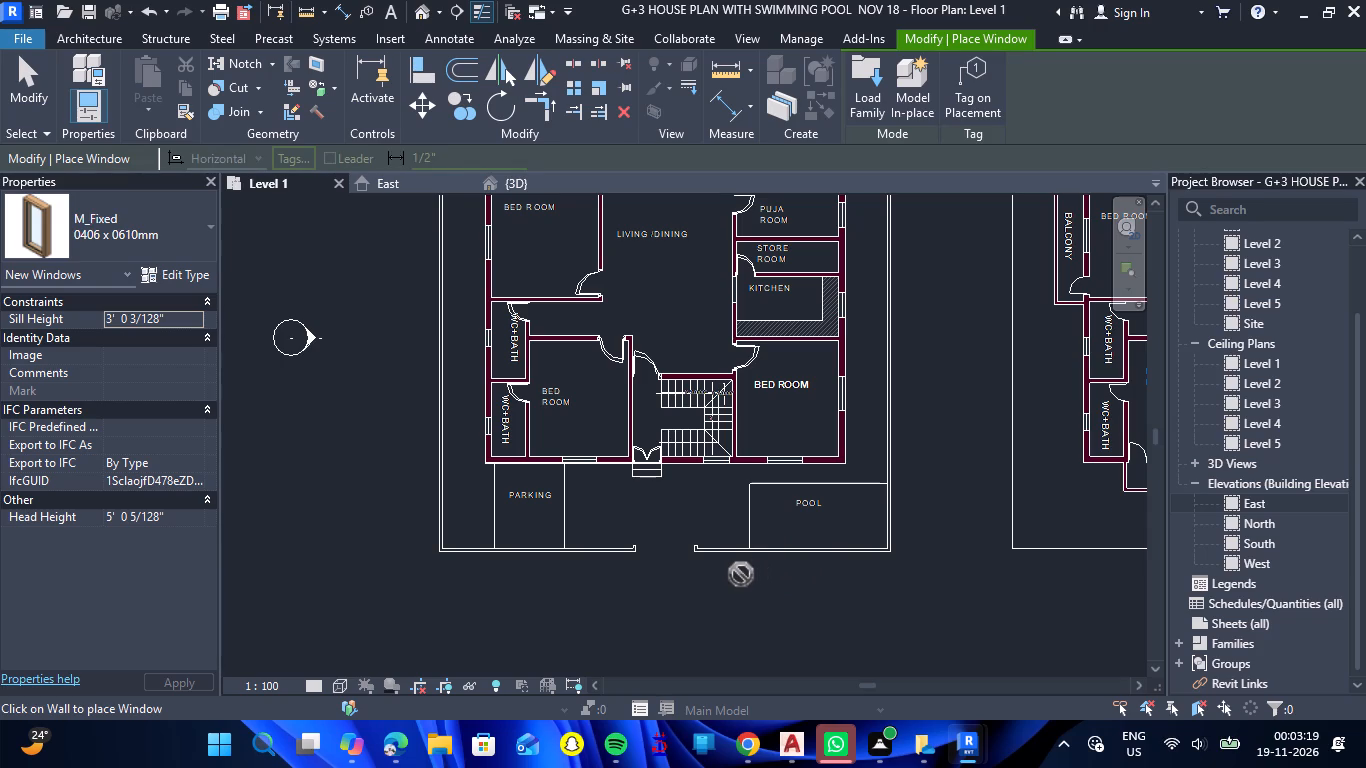
Start loading a window family and browse drive C to Autodesk's RVT 2024 > Family Templates > India > Windows folder.
scroll(723, 583, "down", 1)
scroll(685, 565, "up", 1)
scroll(597, 449, "up", 3)
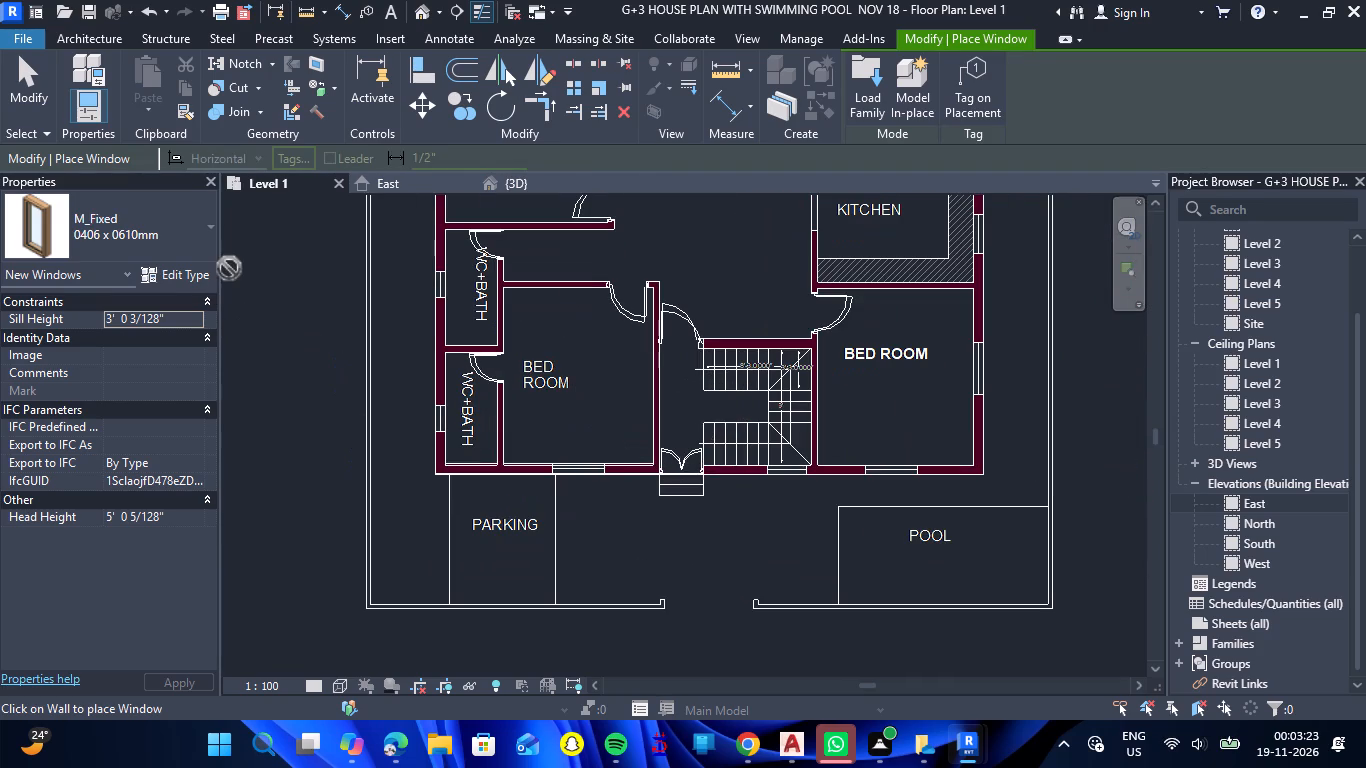
left_click(871, 95)
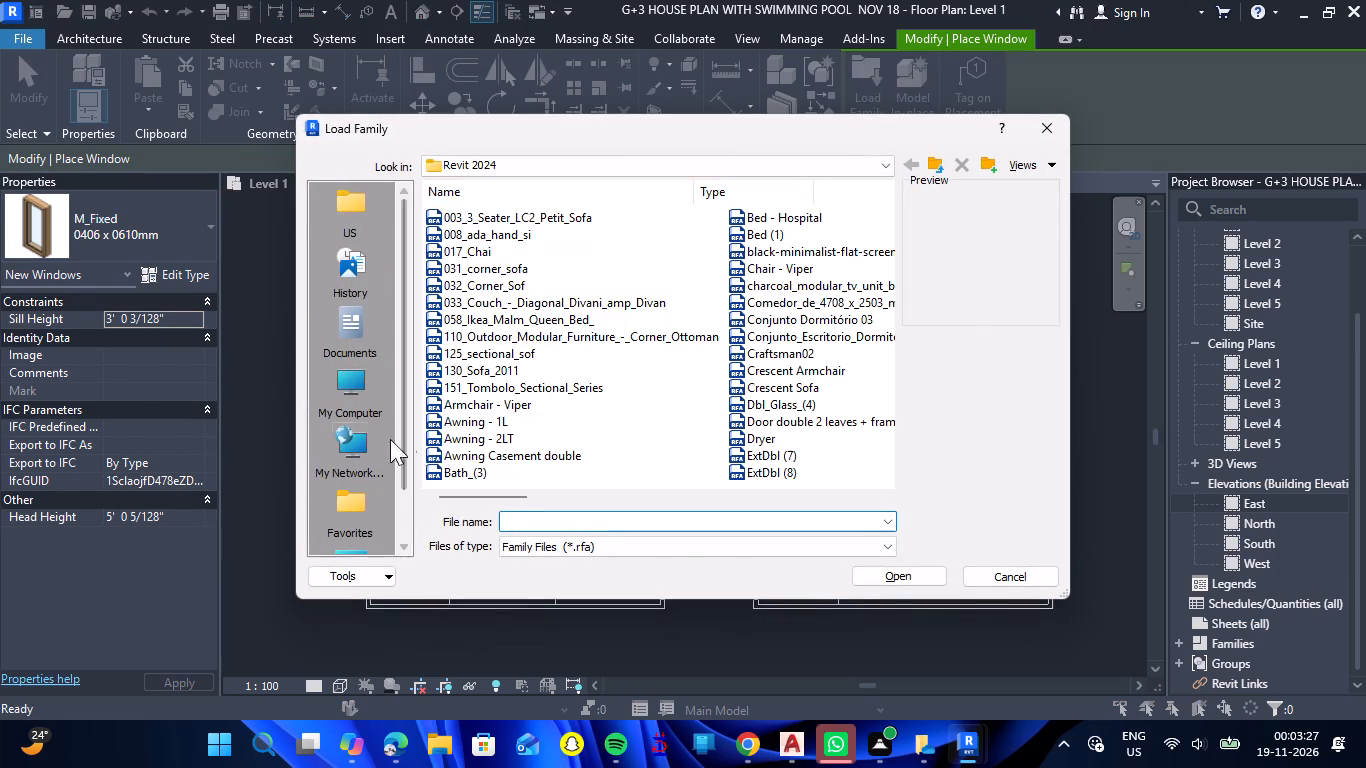
scroll(380, 444, "down", 4)
double_click(346, 334)
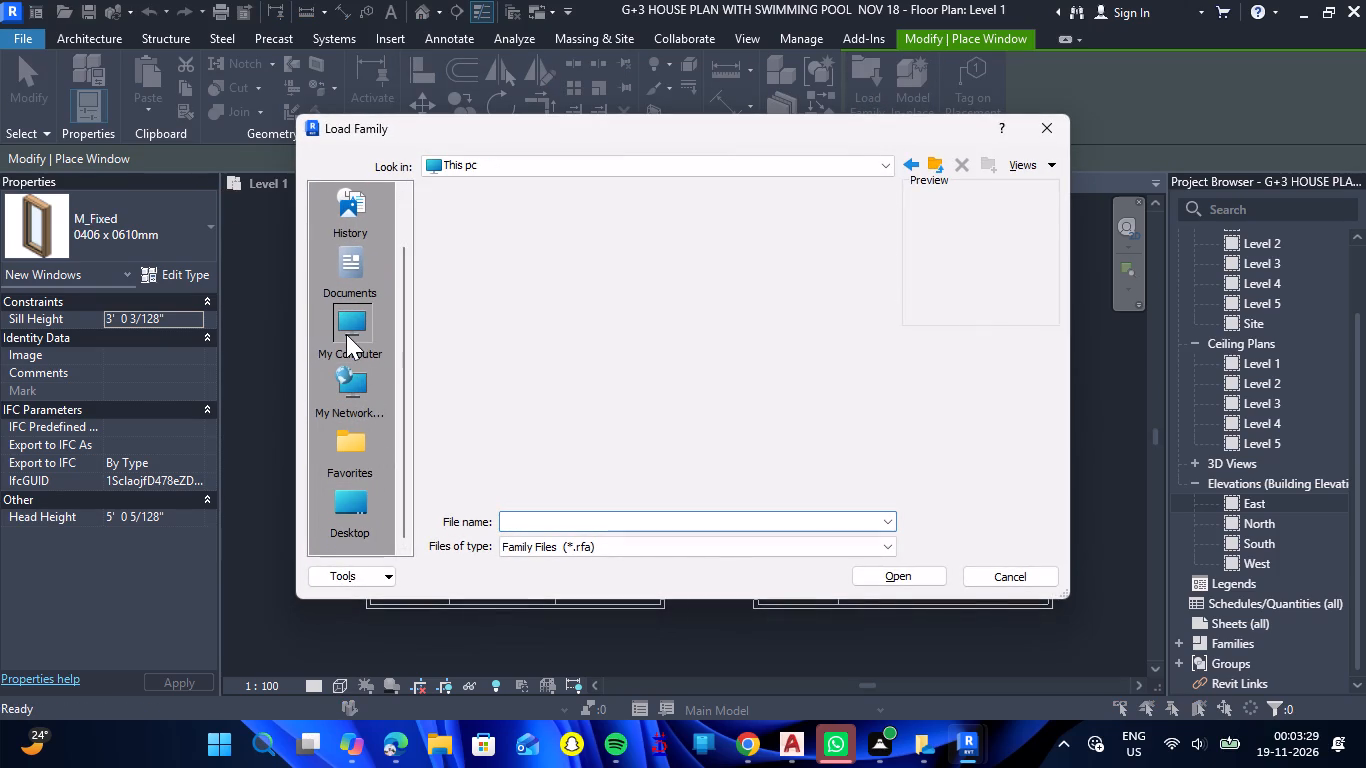
double_click(483, 222)
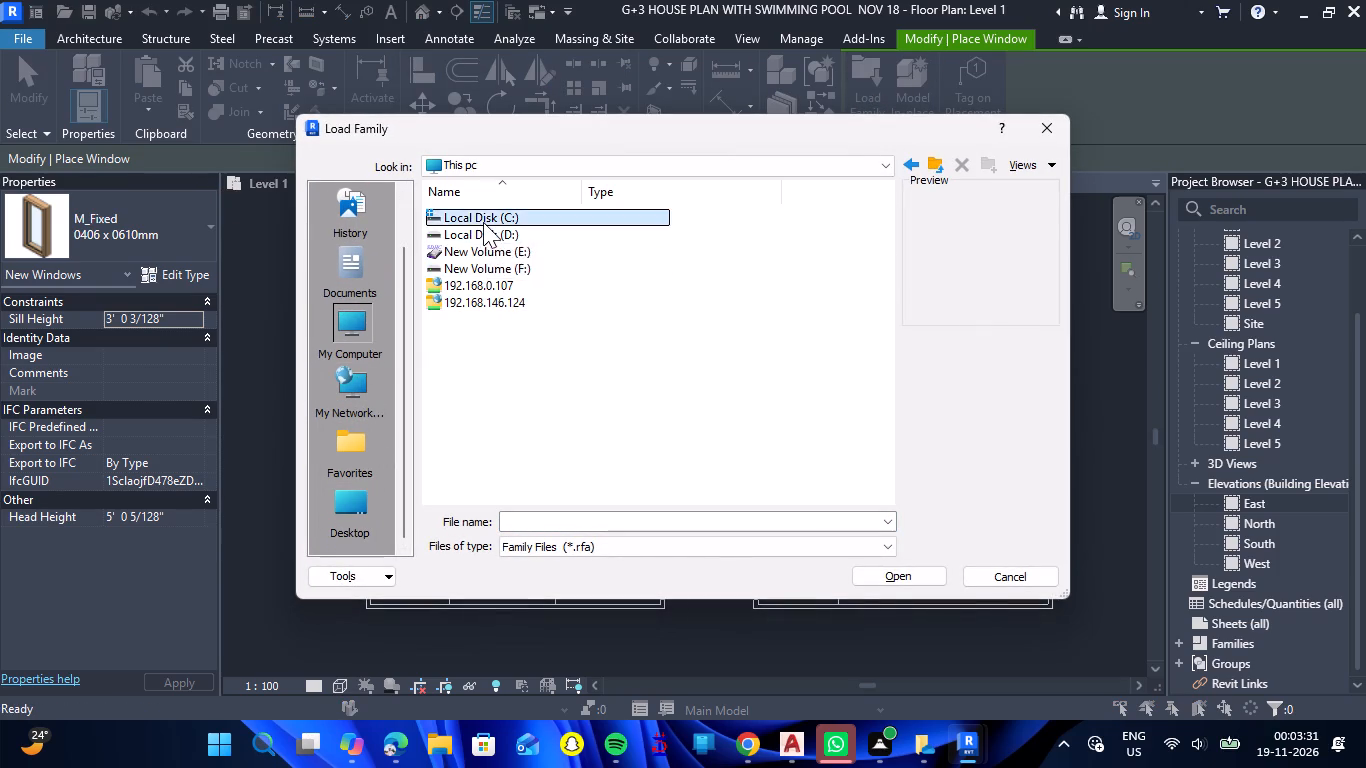
double_click(497, 373)
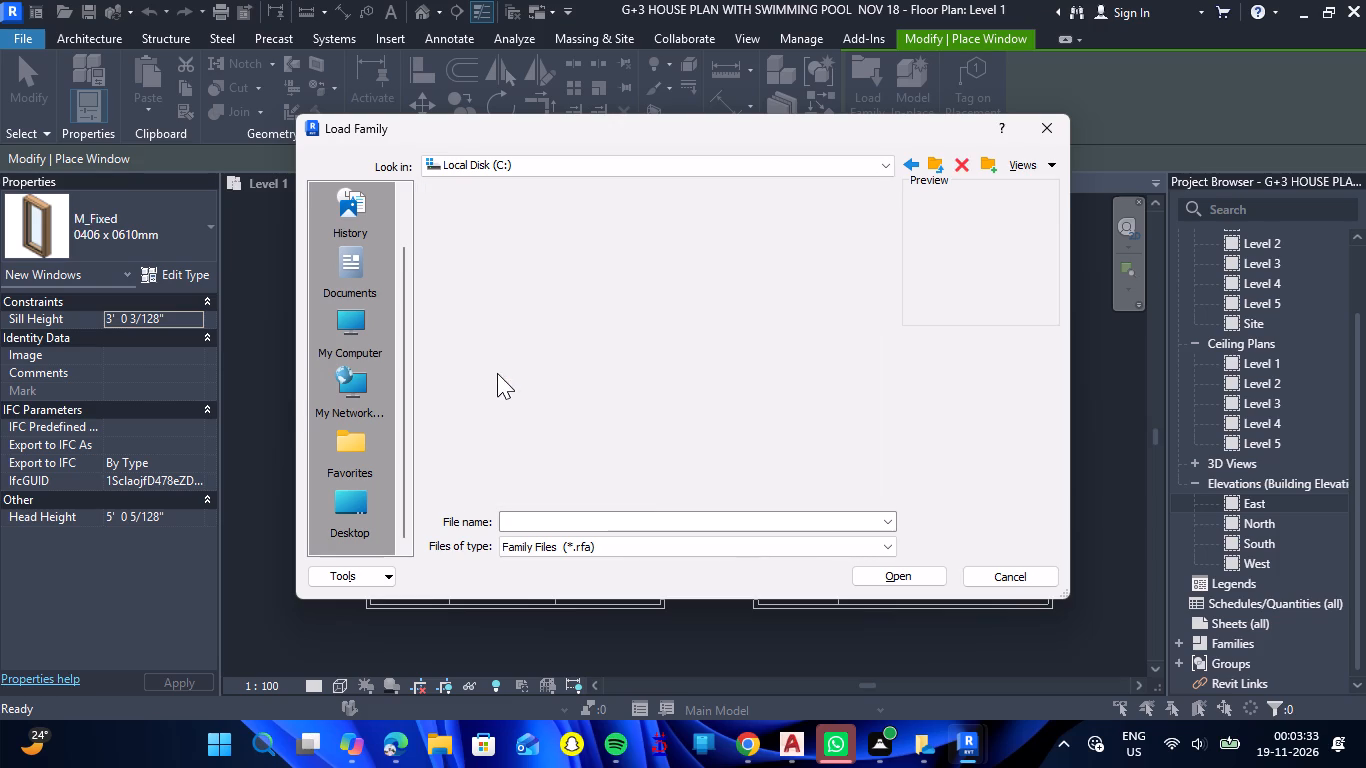
double_click(483, 239)
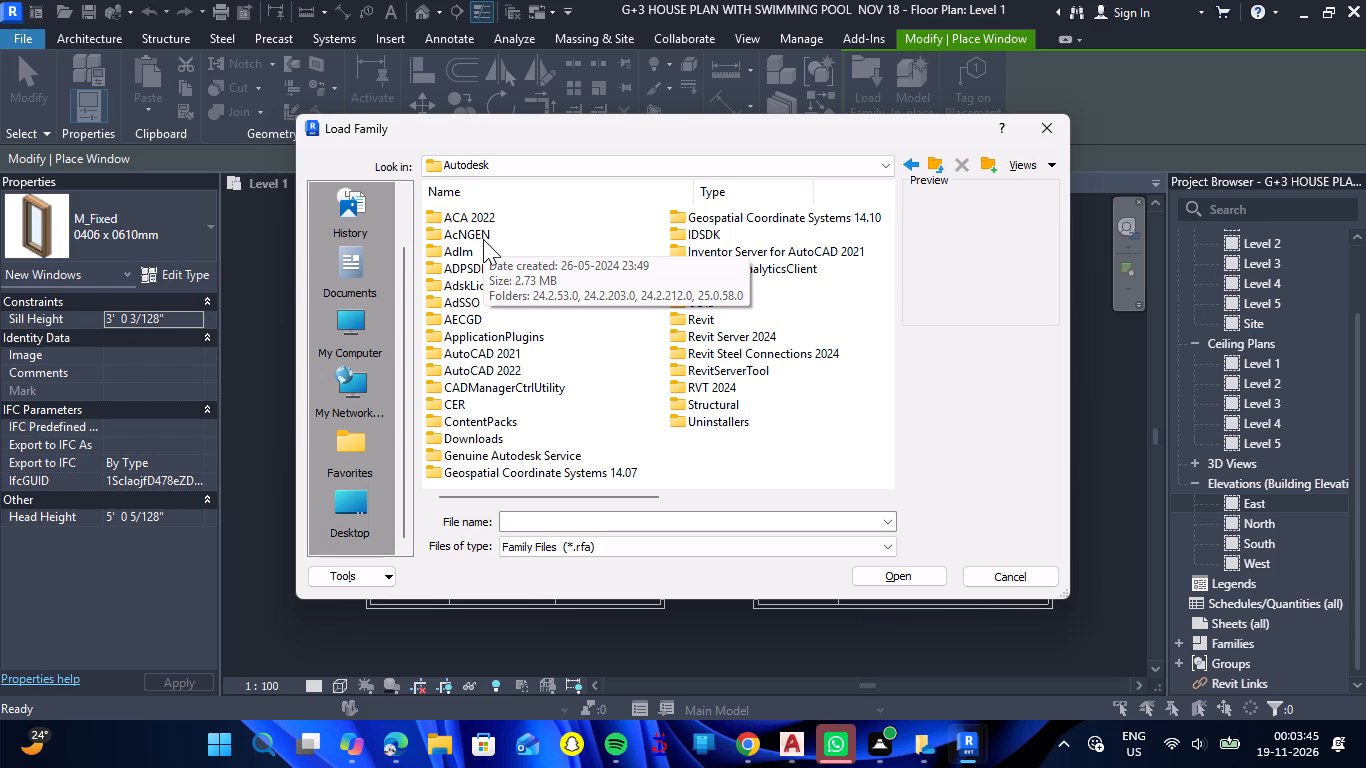
left_click(725, 390)
double_click(725, 390)
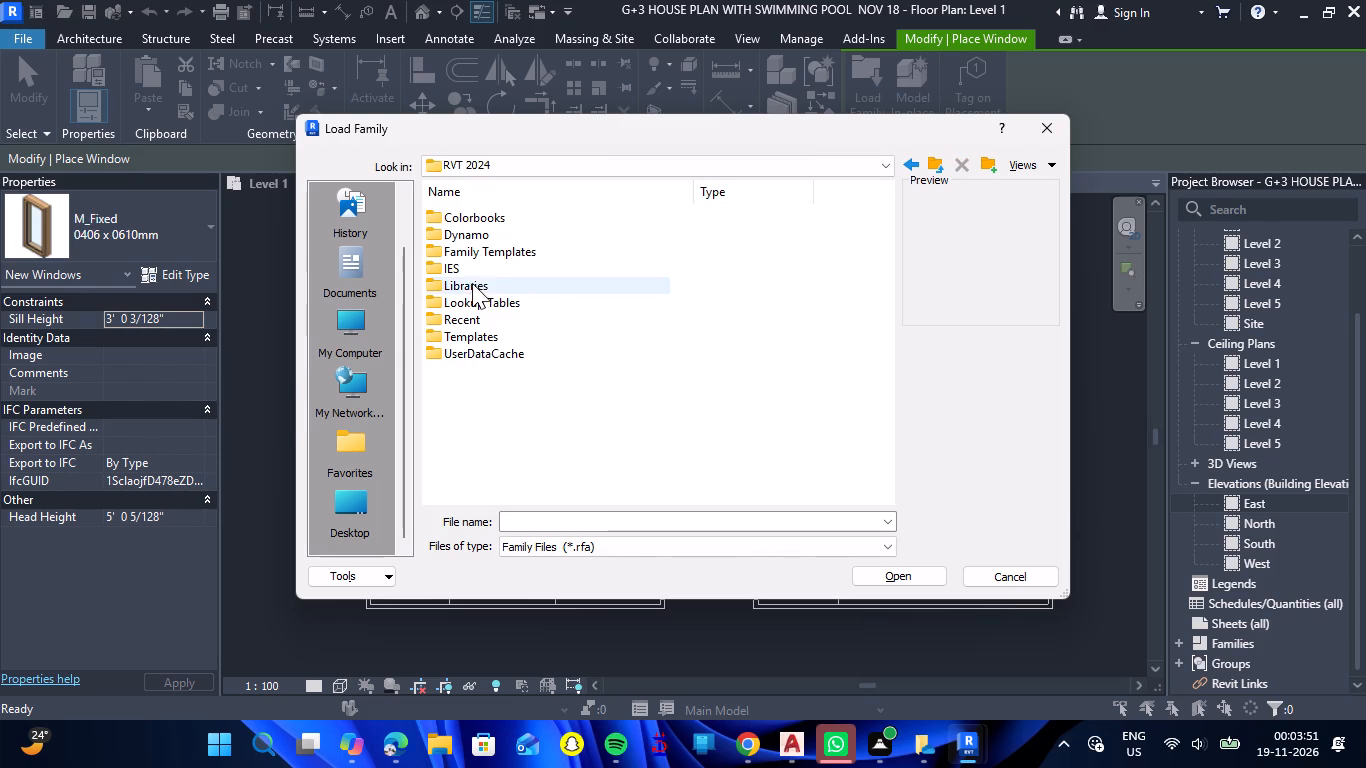
double_click(482, 258)
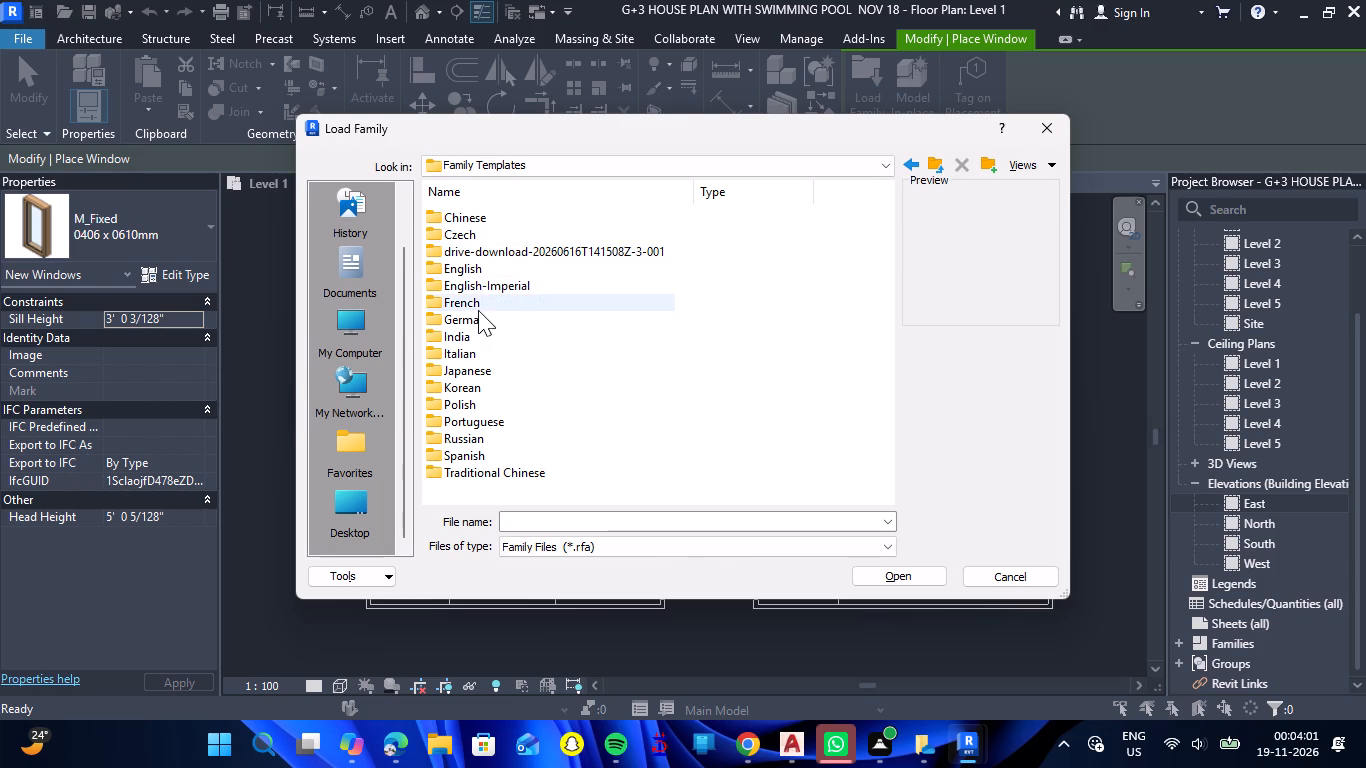
double_click(482, 336)
scroll(683, 343, "down", 8)
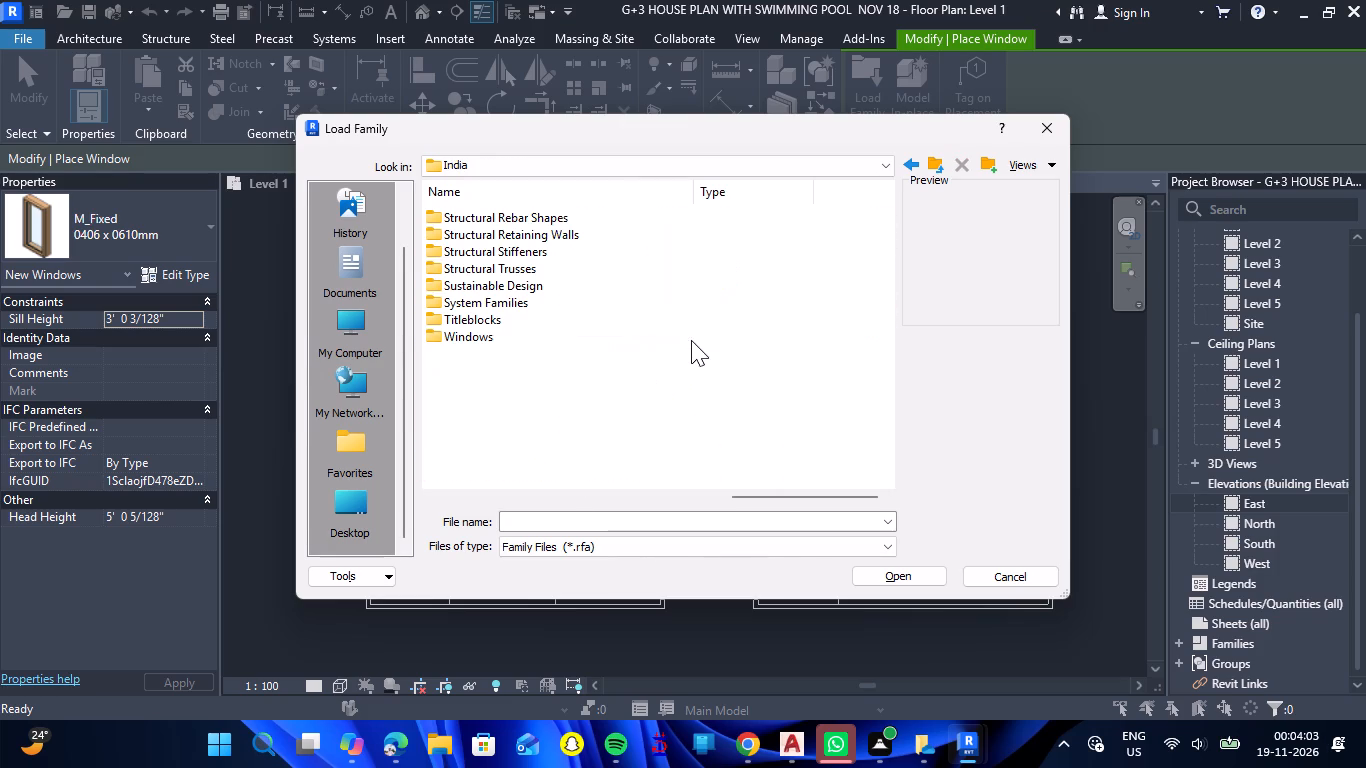
double_click(518, 333)
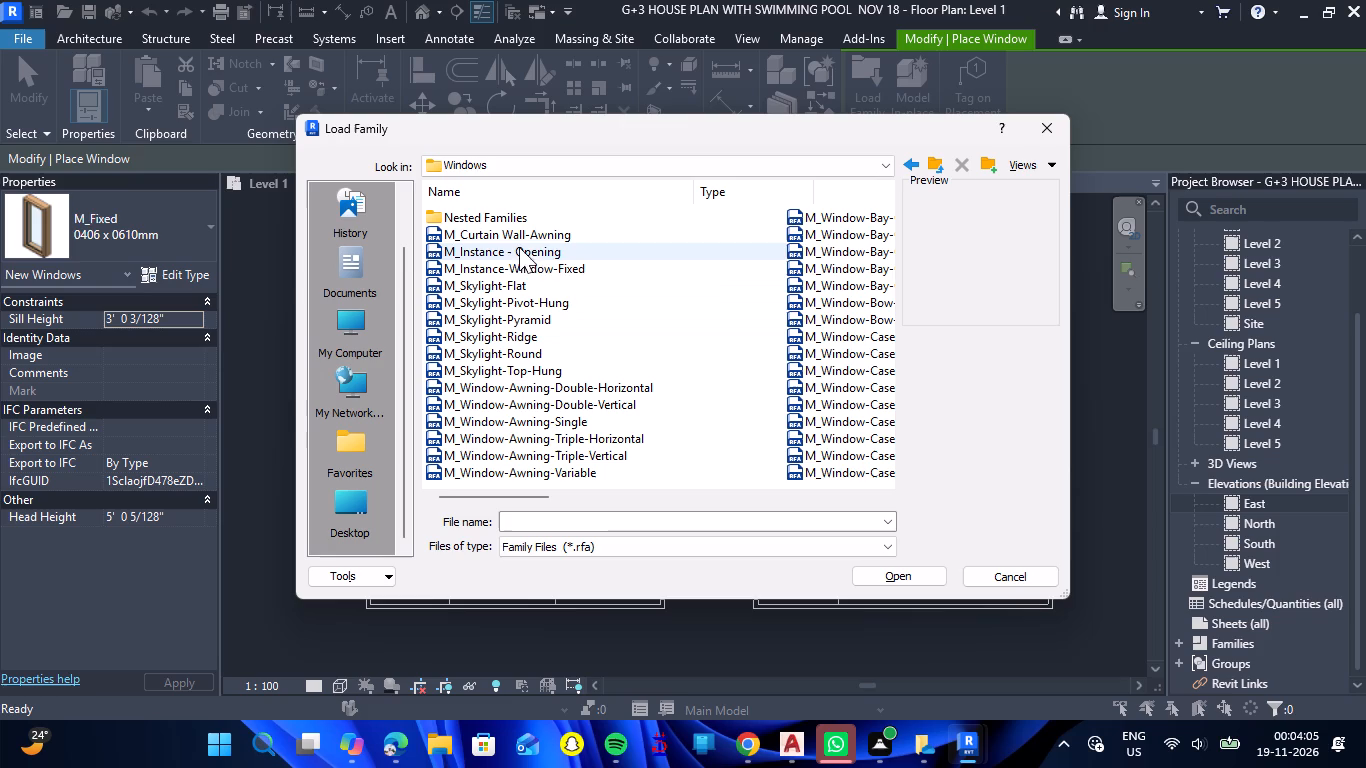
Preview the families in the Windows folder one after another, from M_Curtain Wall-Awning through the skylights, to find a suitable window.
left_click(533, 230)
key("Down")
key("Down")
key("Down")
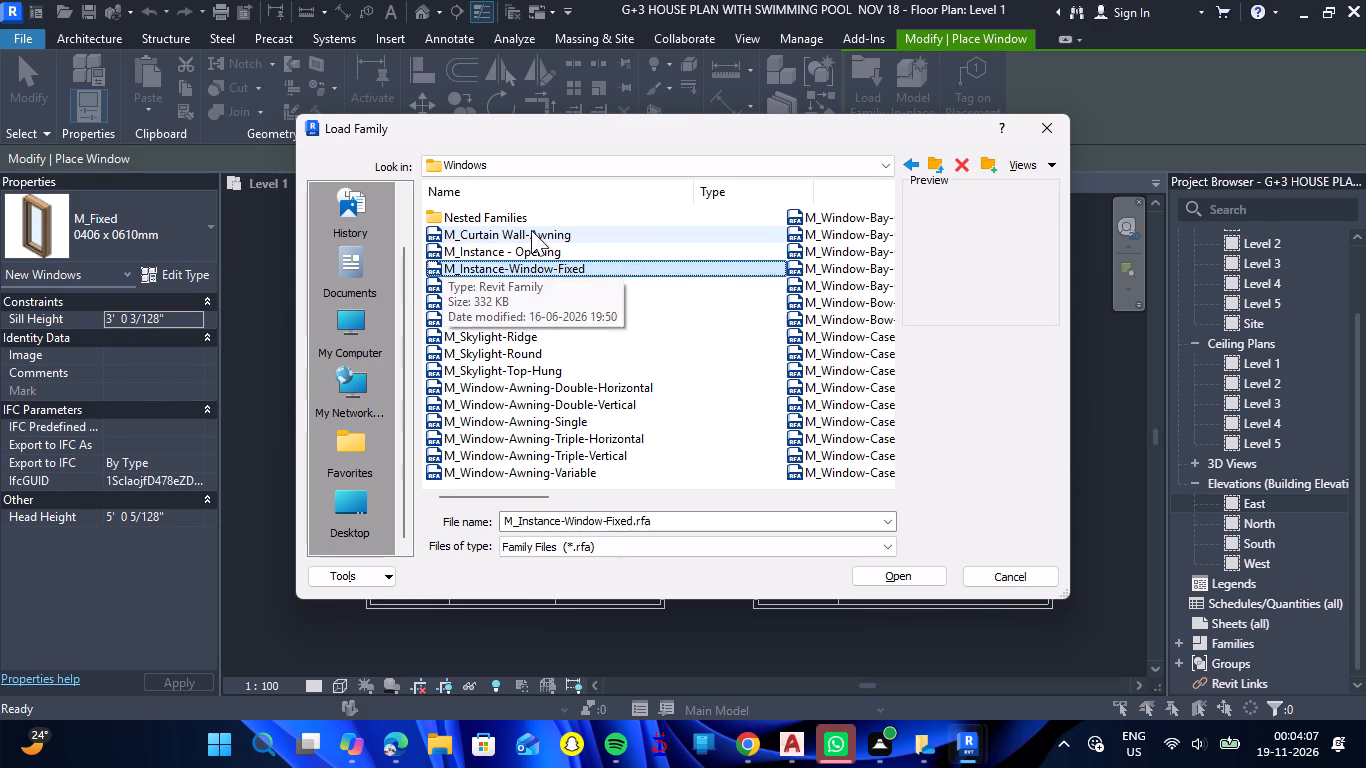
key("Down")
key("Down")
key("Down")
key("Down")
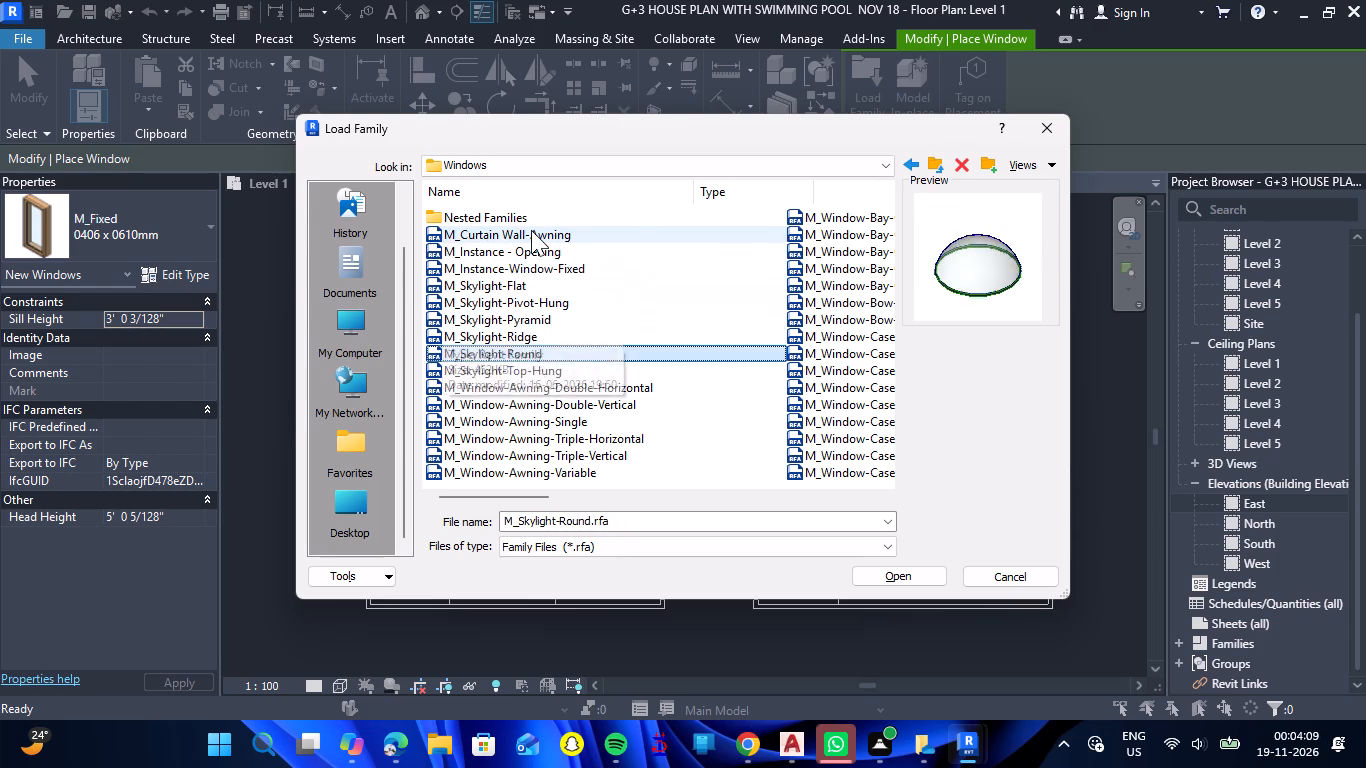
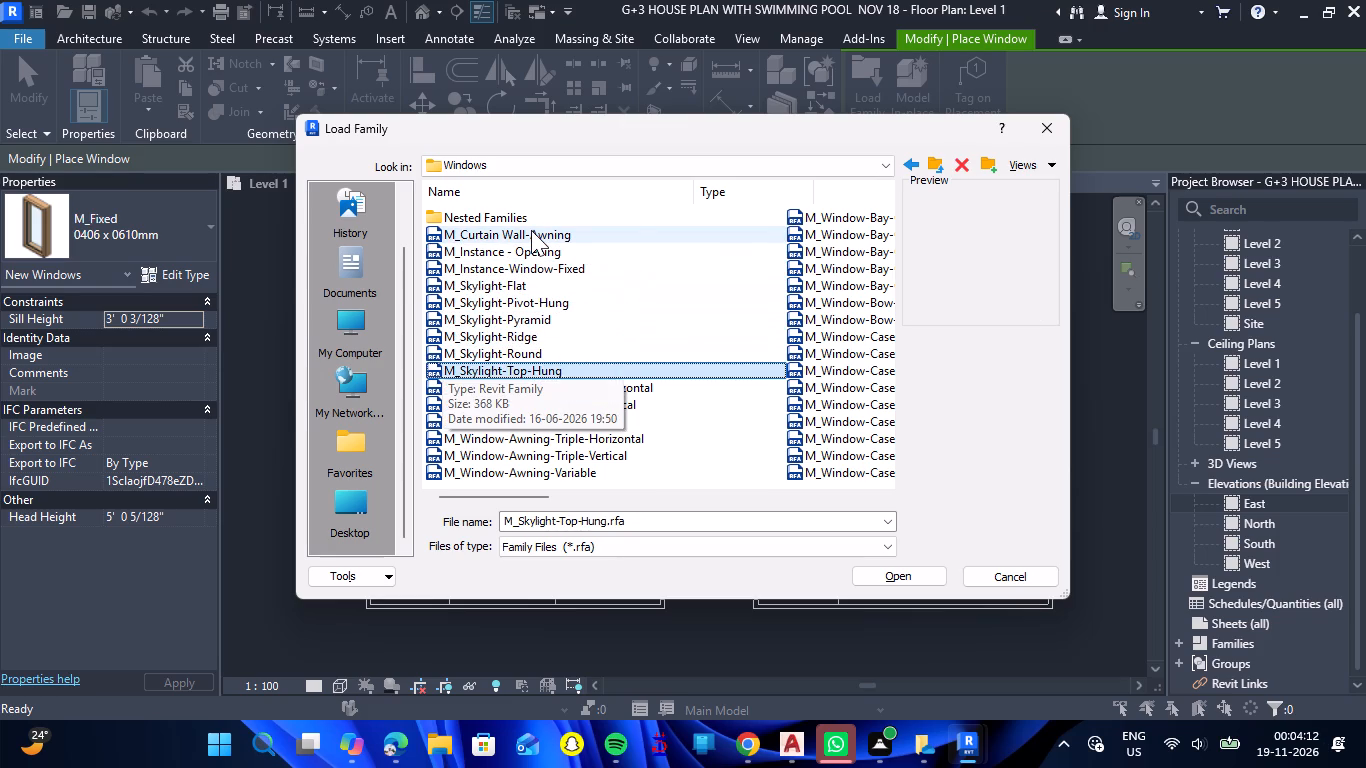
Review the awning window families and load M_Window-Awning-Double-Horizontal with its 1400 x 800mm type.
key("Down")
key("Up")
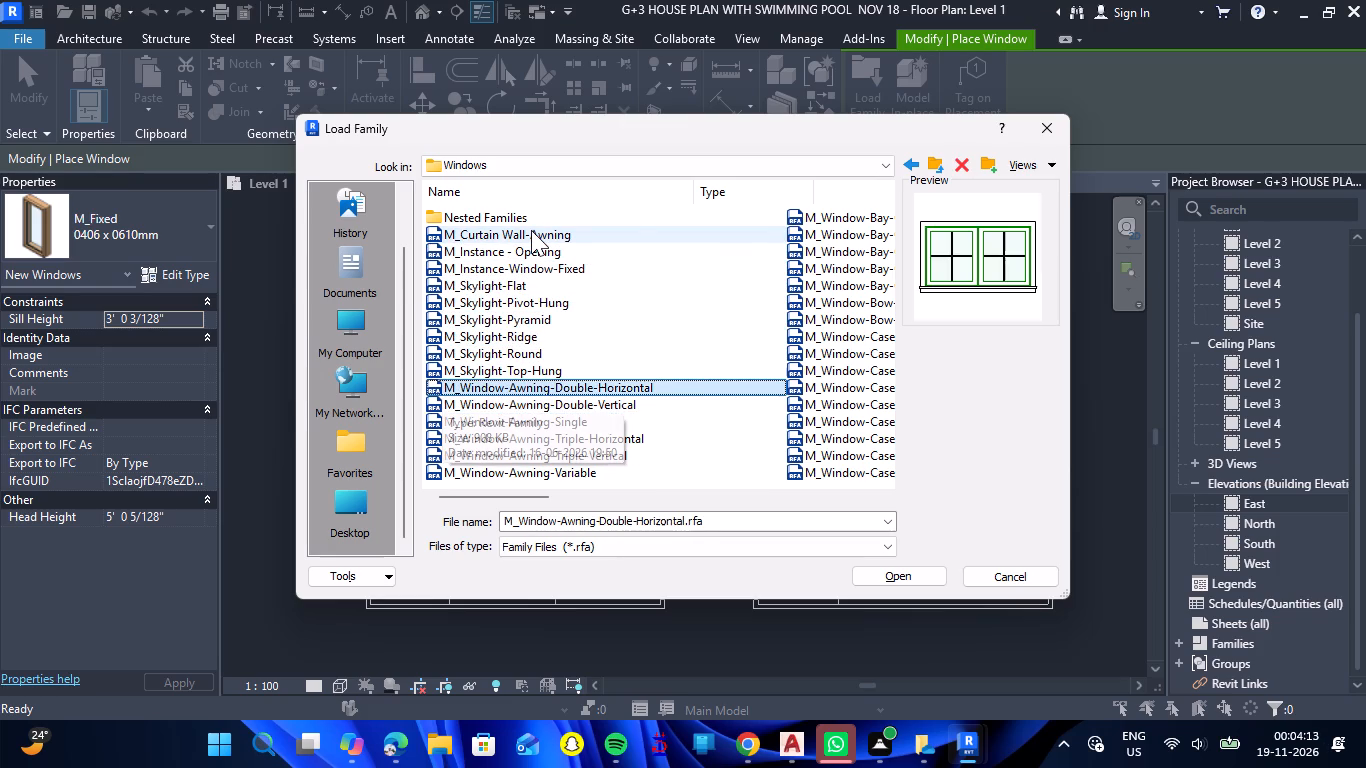
key("Down")
key("Down")
key("Down")
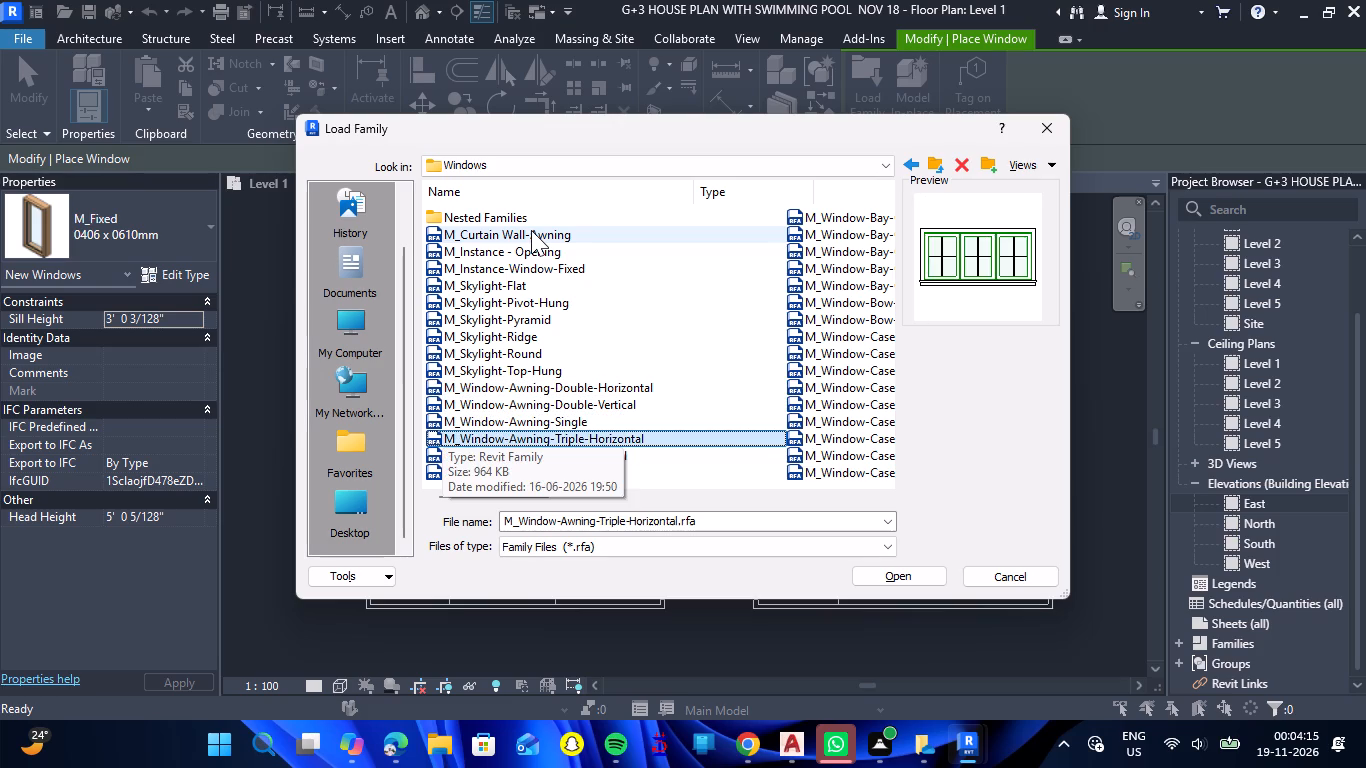
left_click(573, 395)
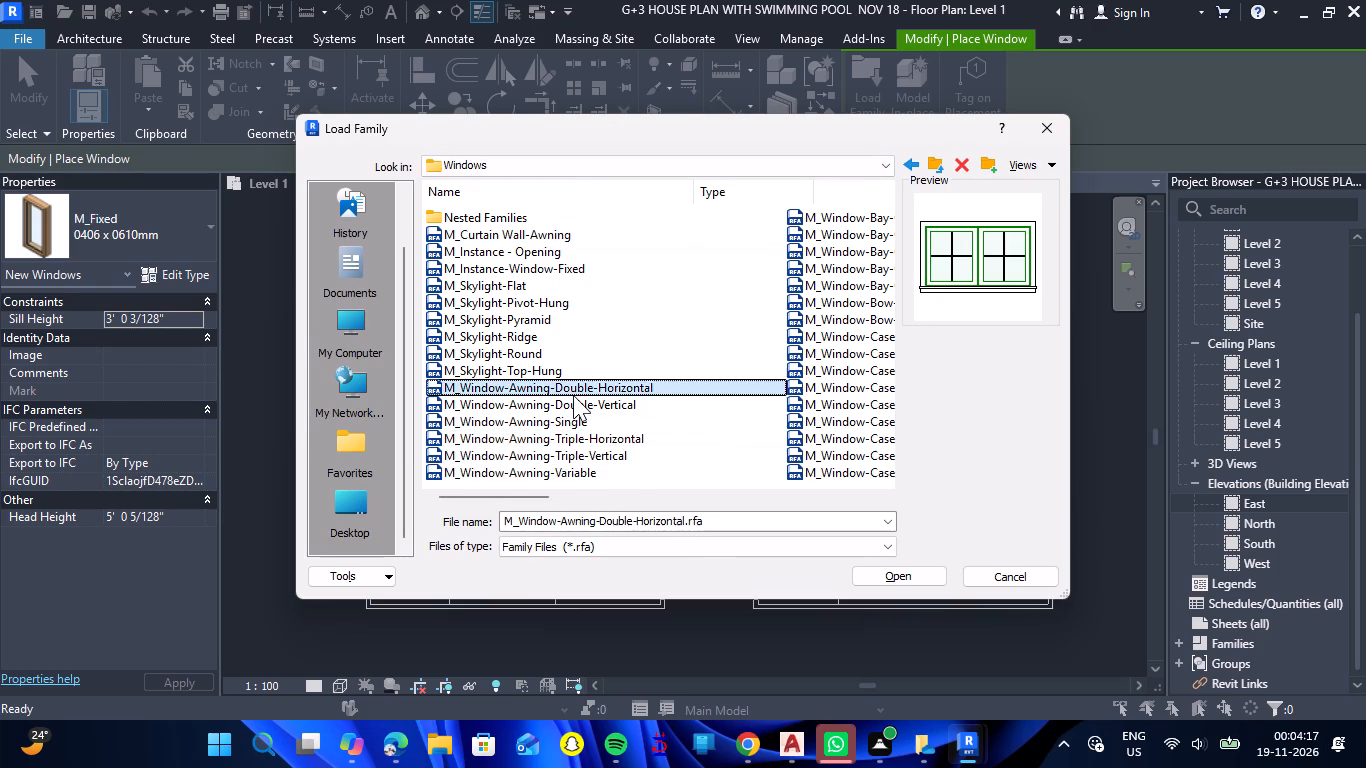
double_click(573, 395)
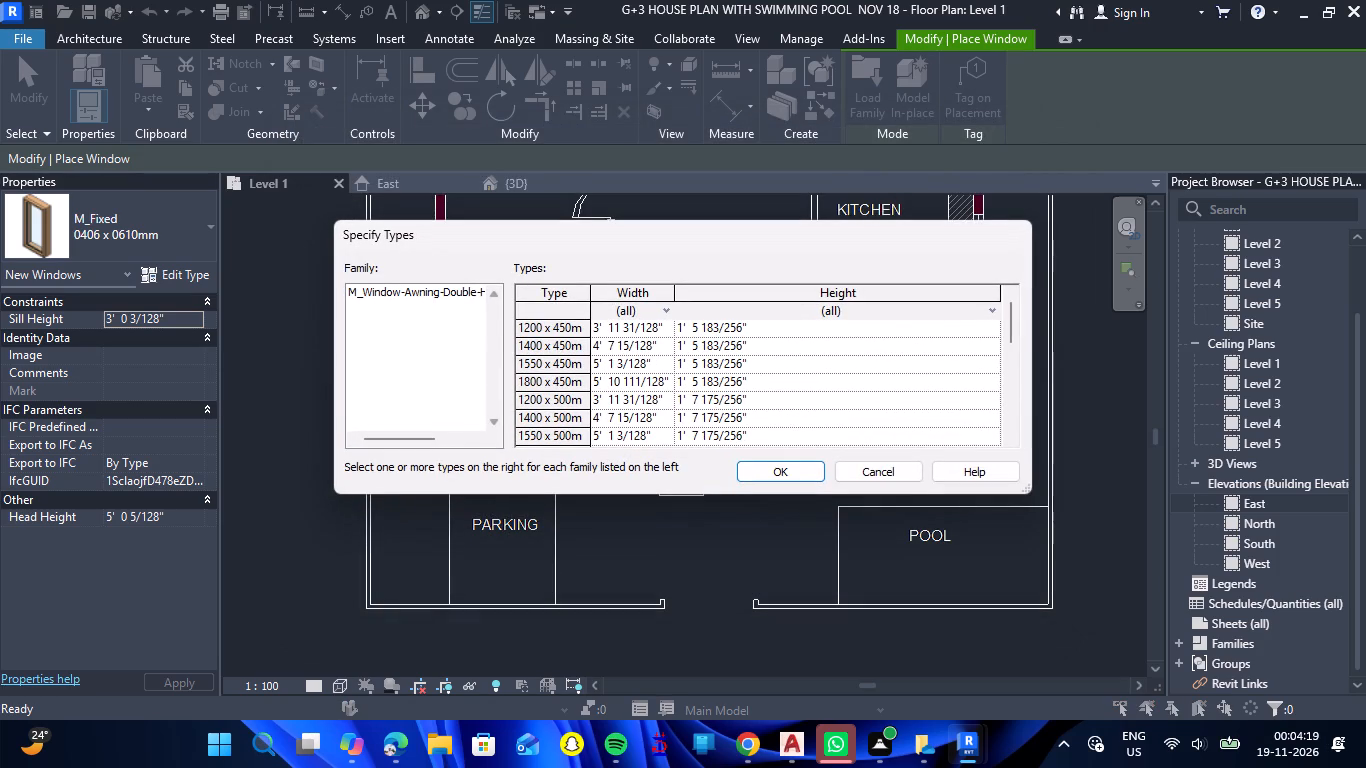
scroll(604, 361, "down", 3)
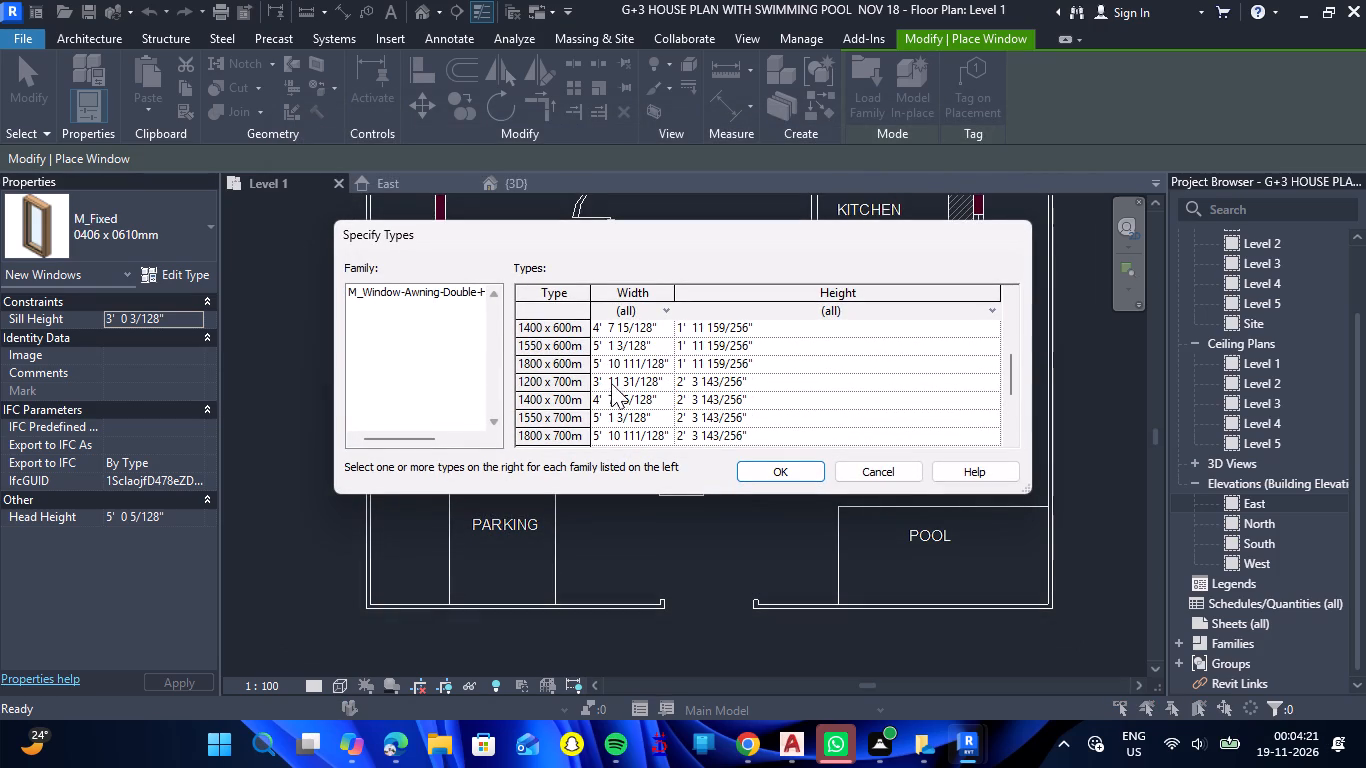
left_click(769, 471)
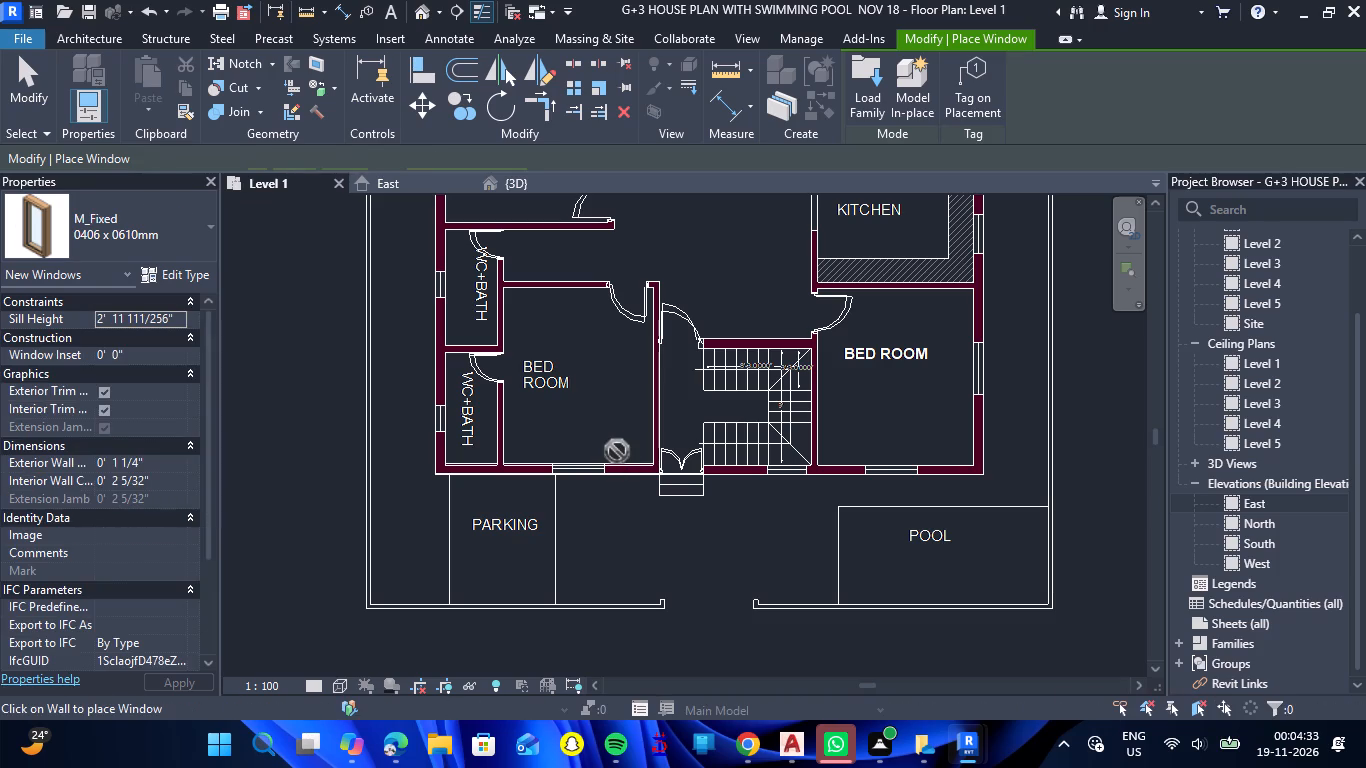
Duplicate the 1400 x 800mm window type as 4' and set its width to 4'.
left_click(185, 277)
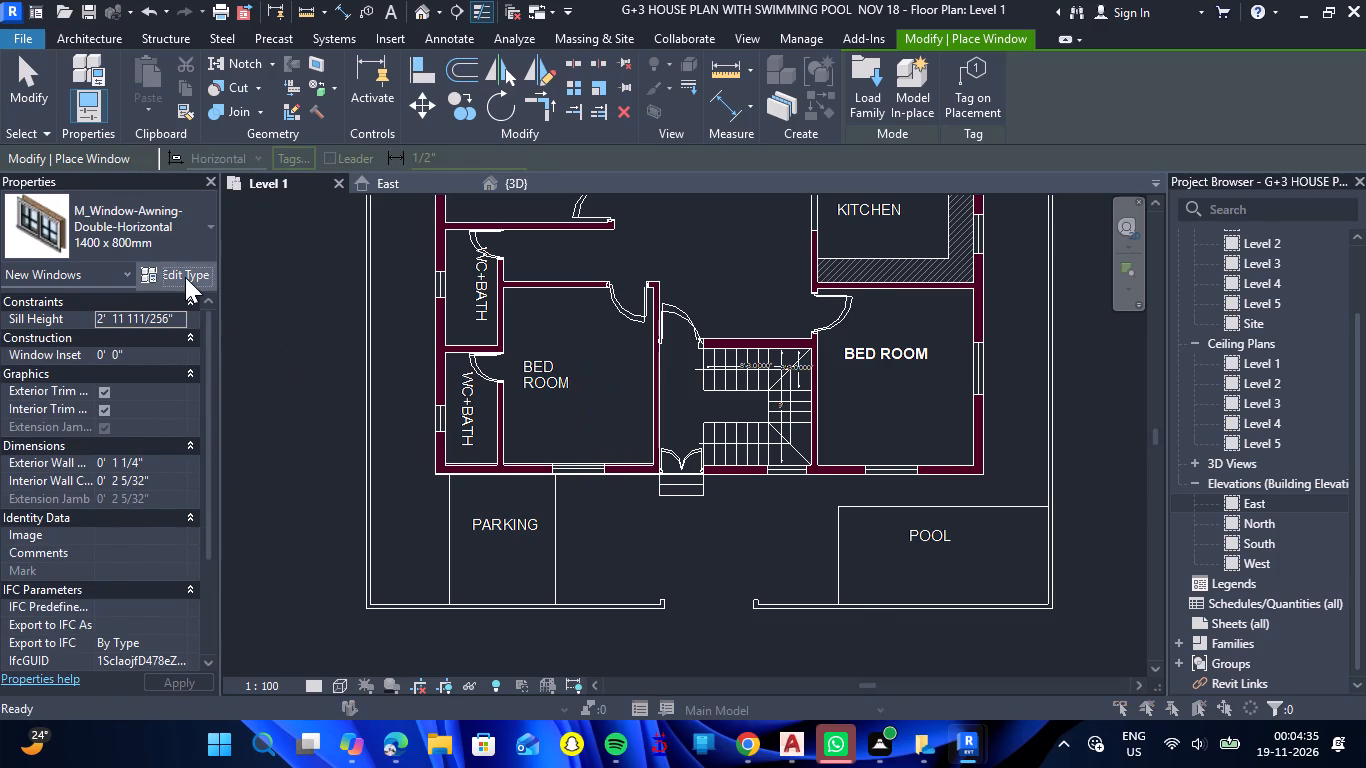
left_click(1073, 143)
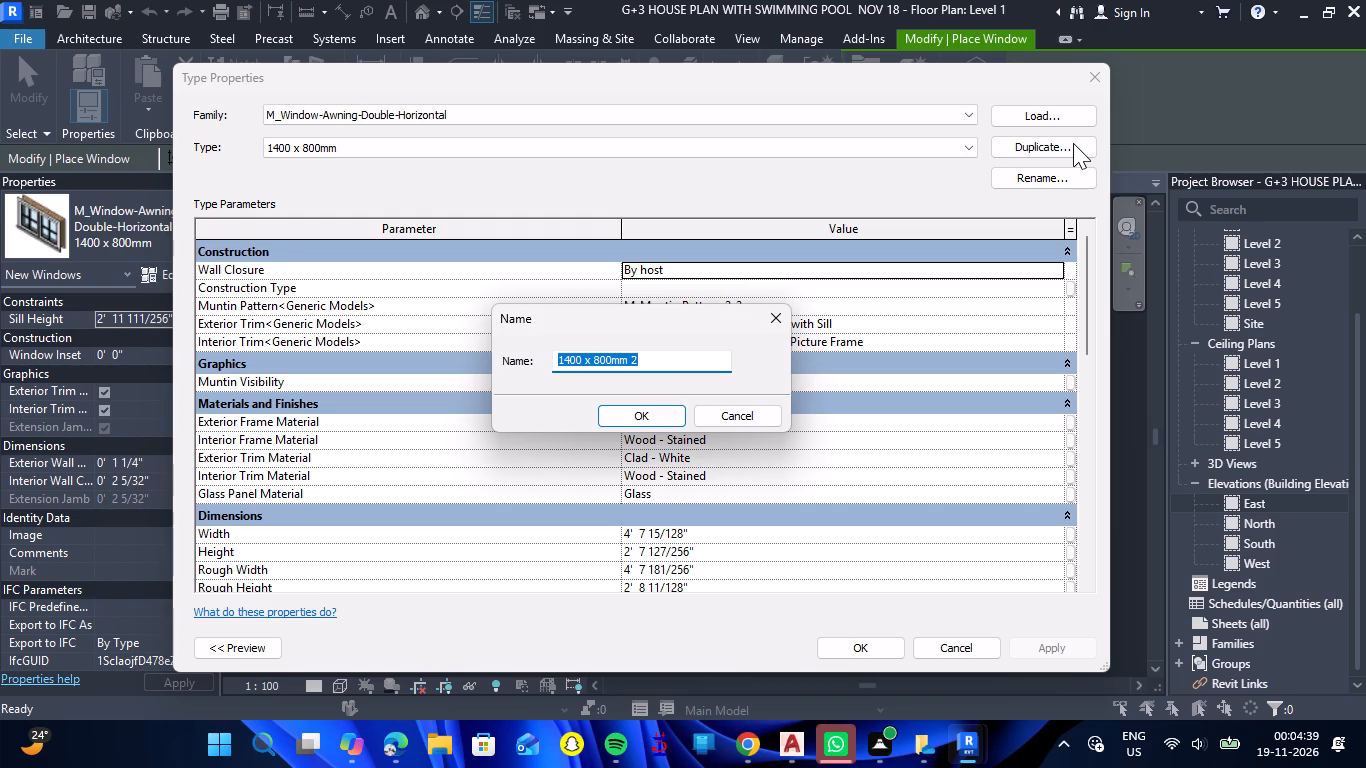
type("4'")
key("Return")
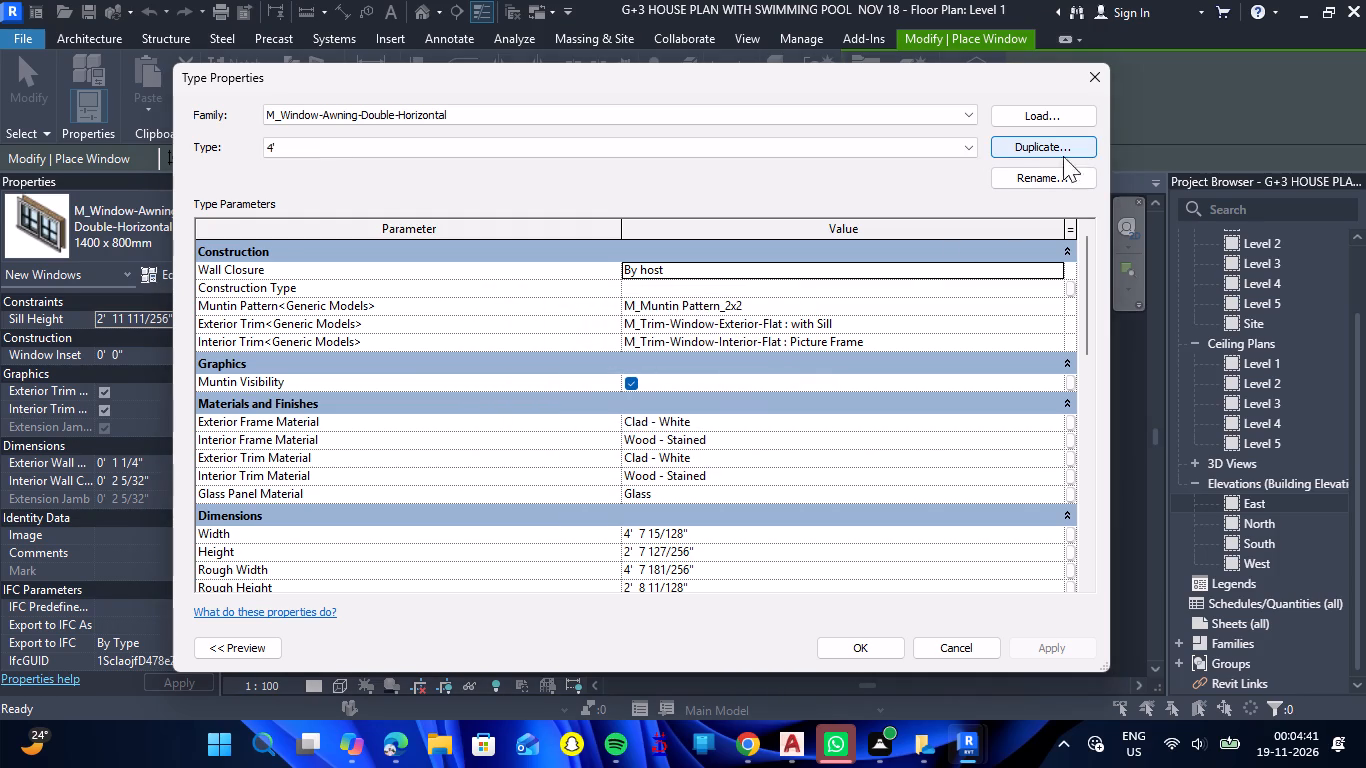
left_click(710, 535)
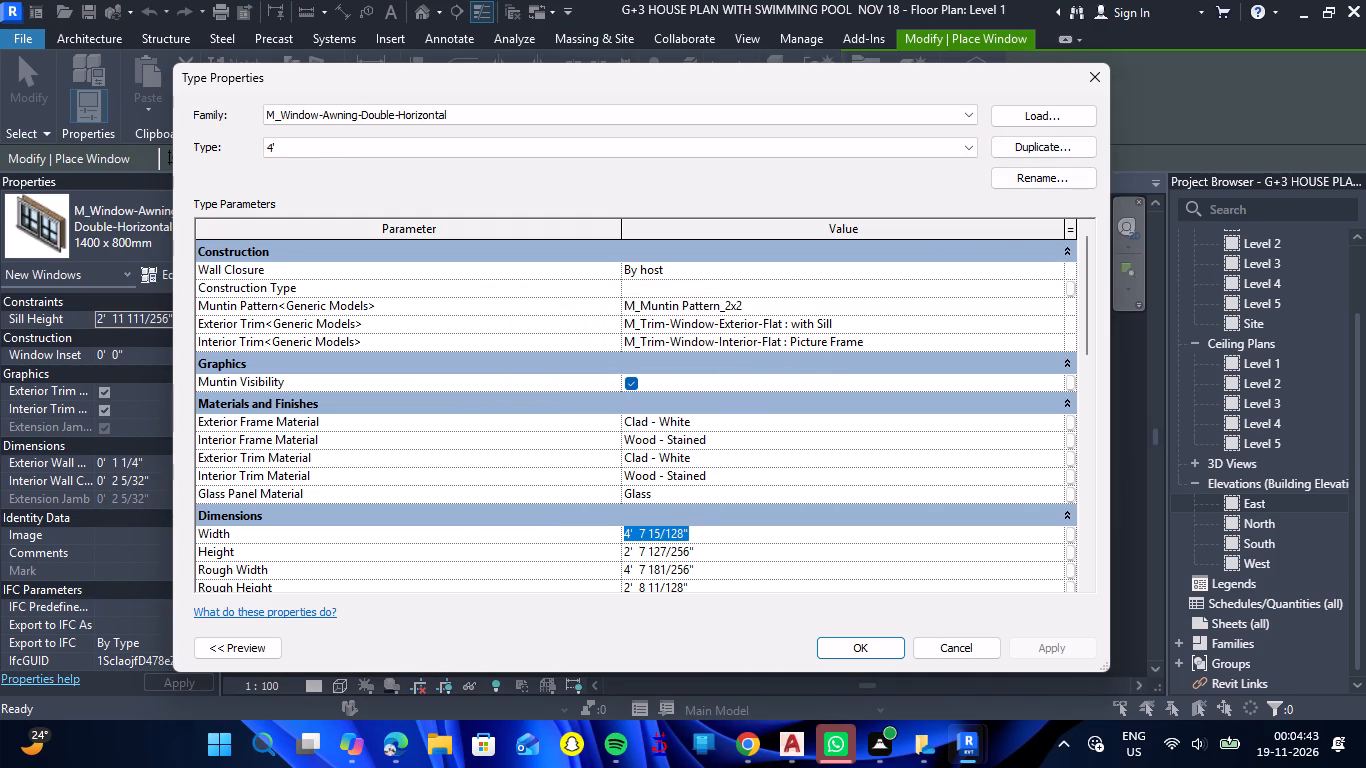
type("4'")
key("Return")
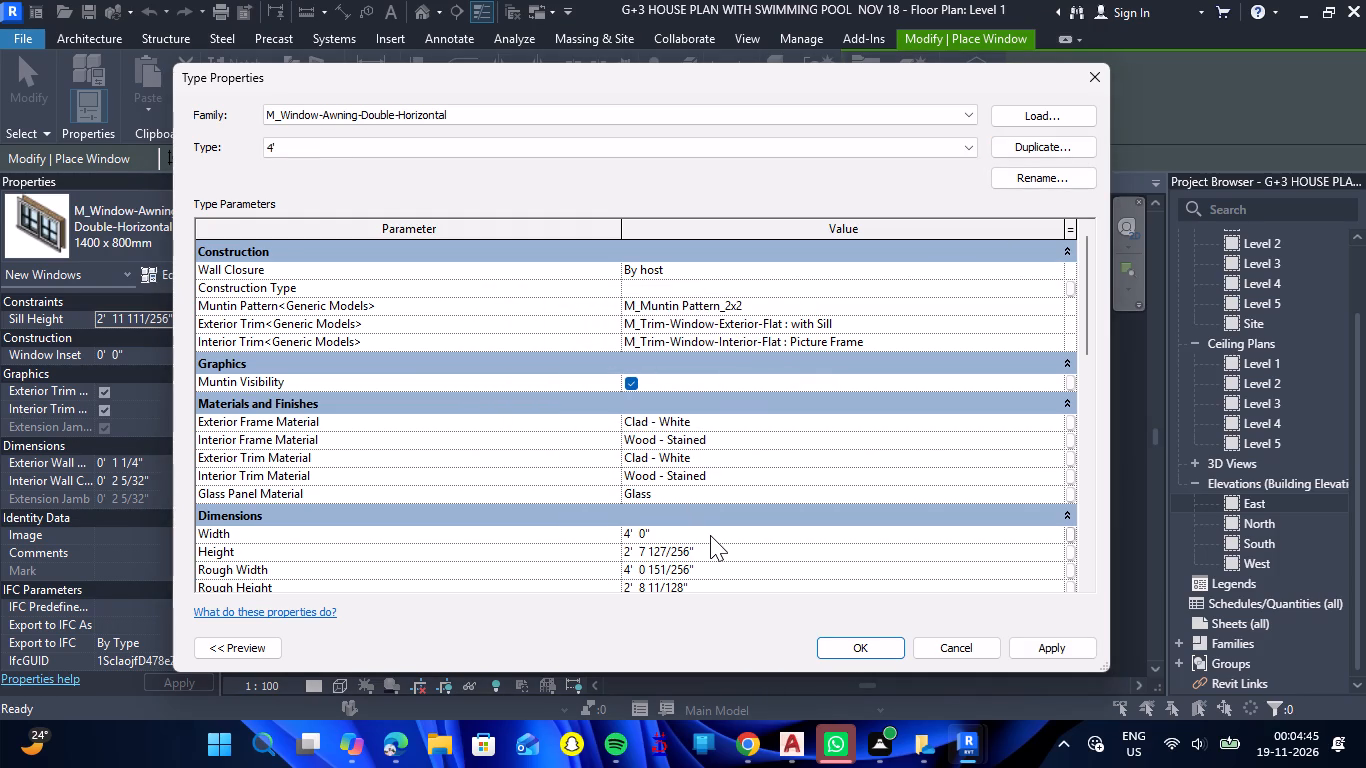
left_click(868, 653)
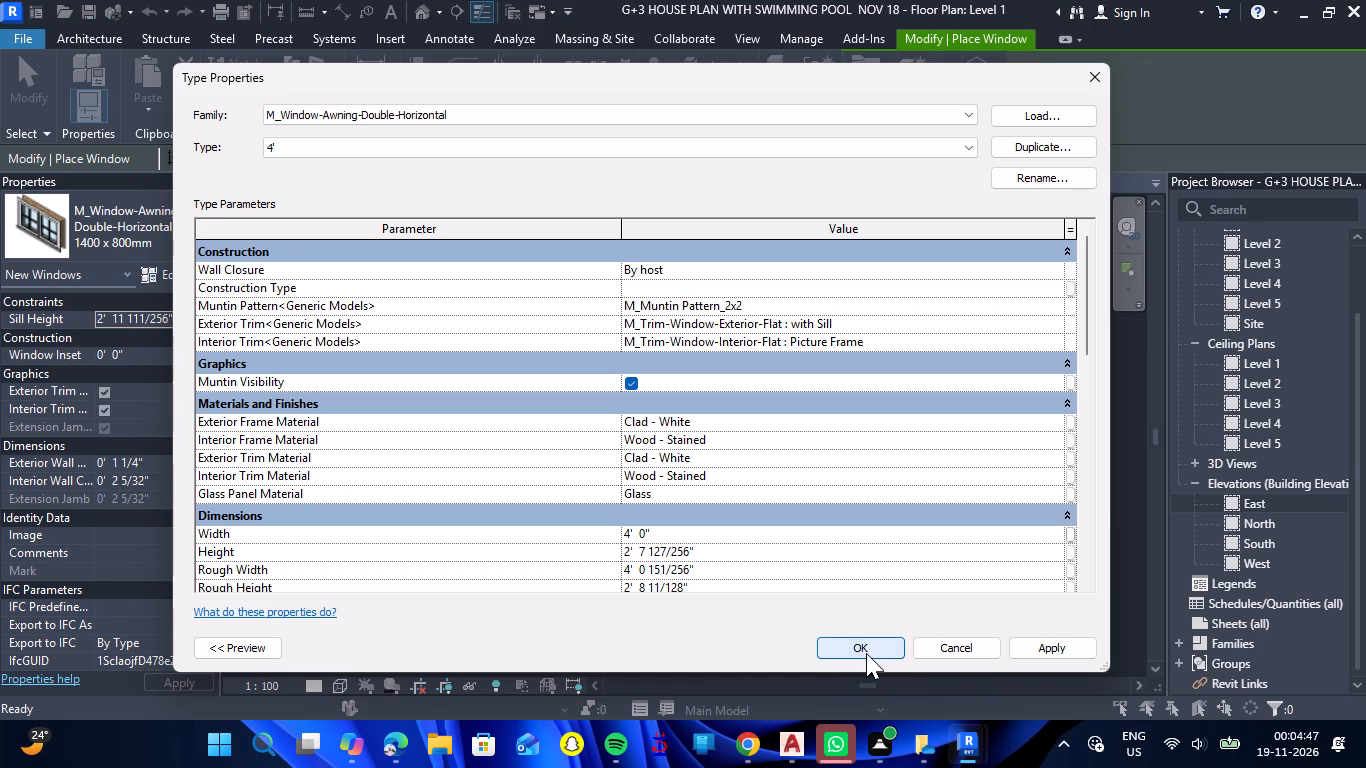
Place 4' windows at the CAD openings in the north and west outer walls of the northwest bedroom.
scroll(786, 600, "down", 4)
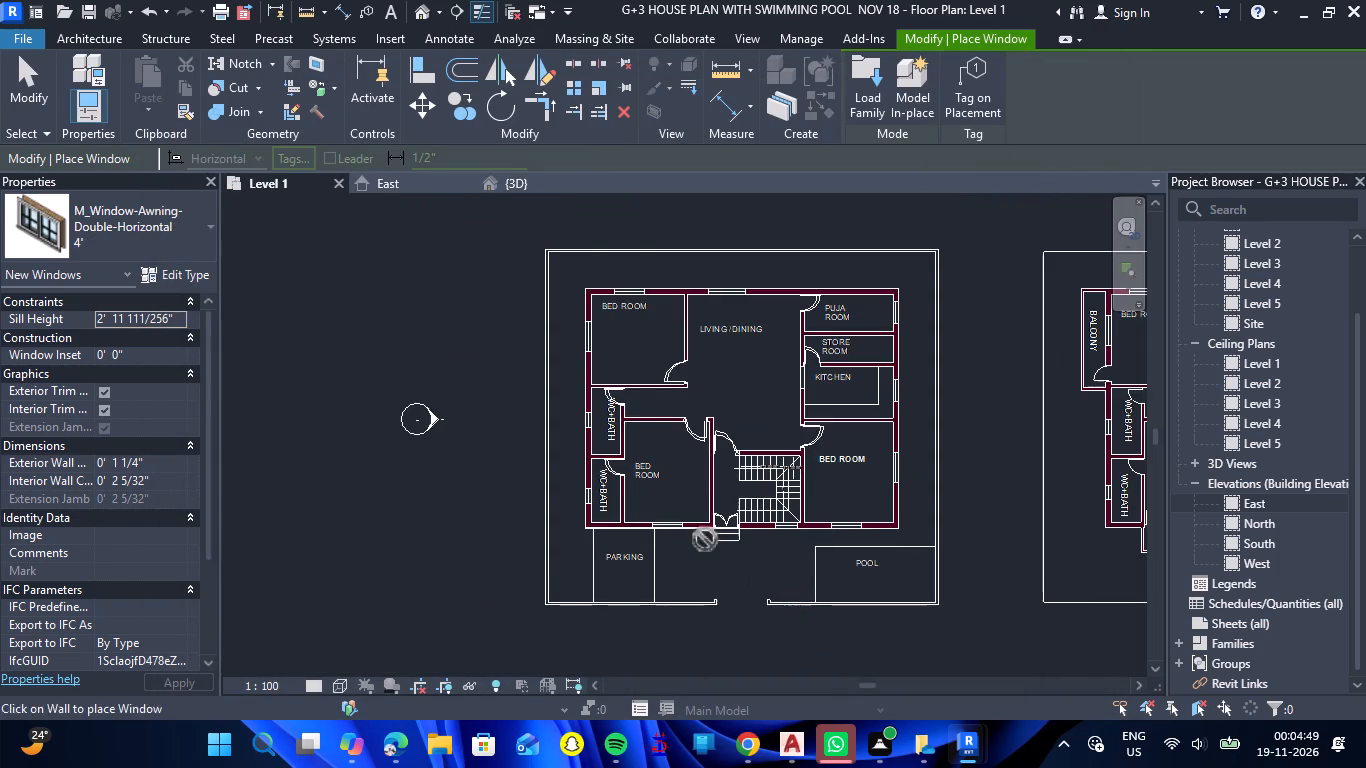
scroll(623, 281, "up", 14)
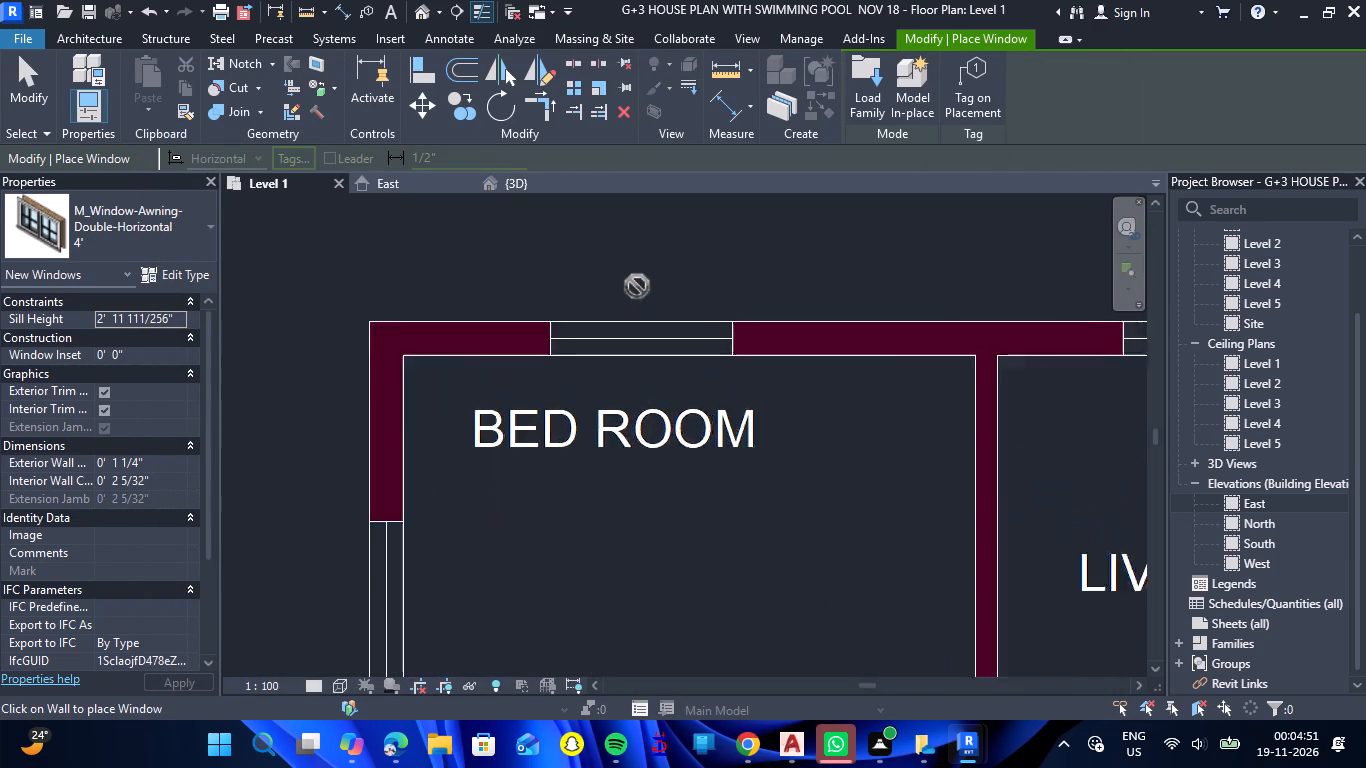
scroll(637, 286, "up", 3)
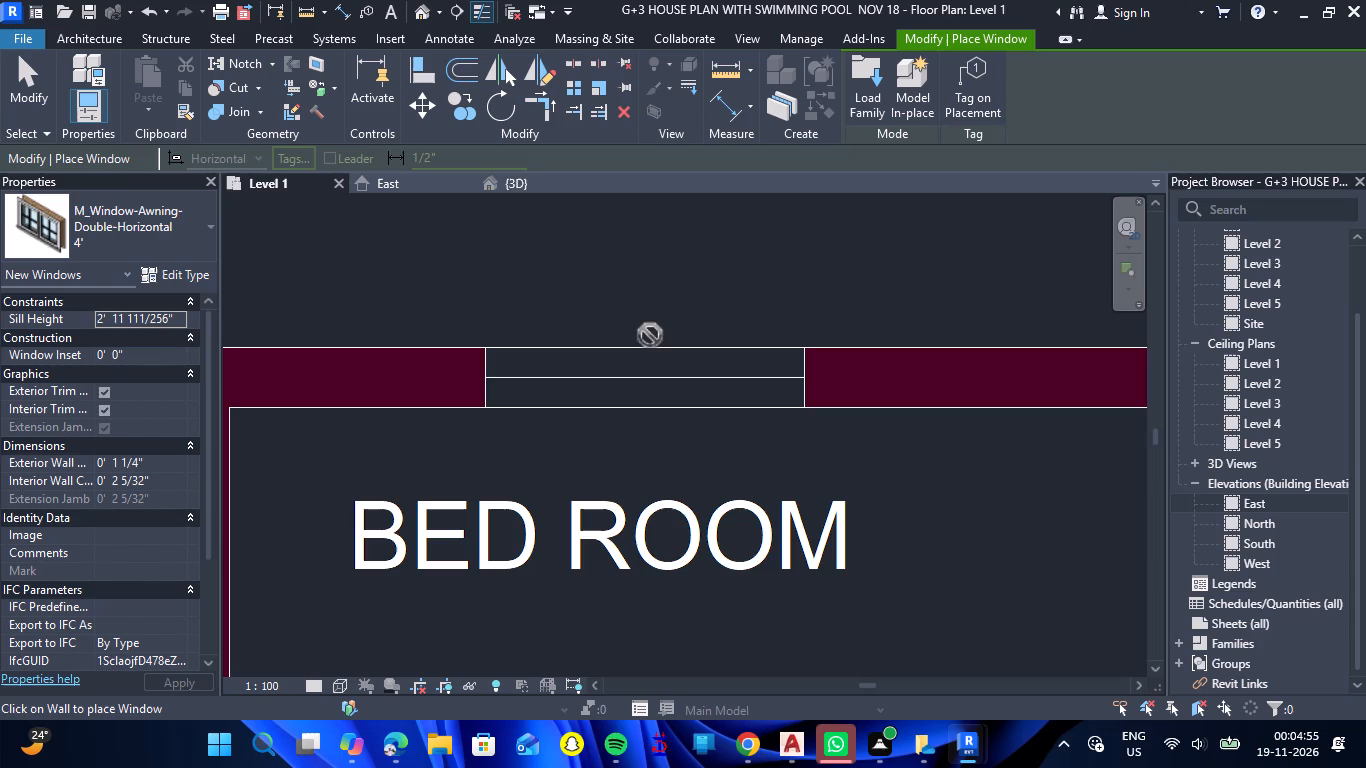
left_click(647, 405)
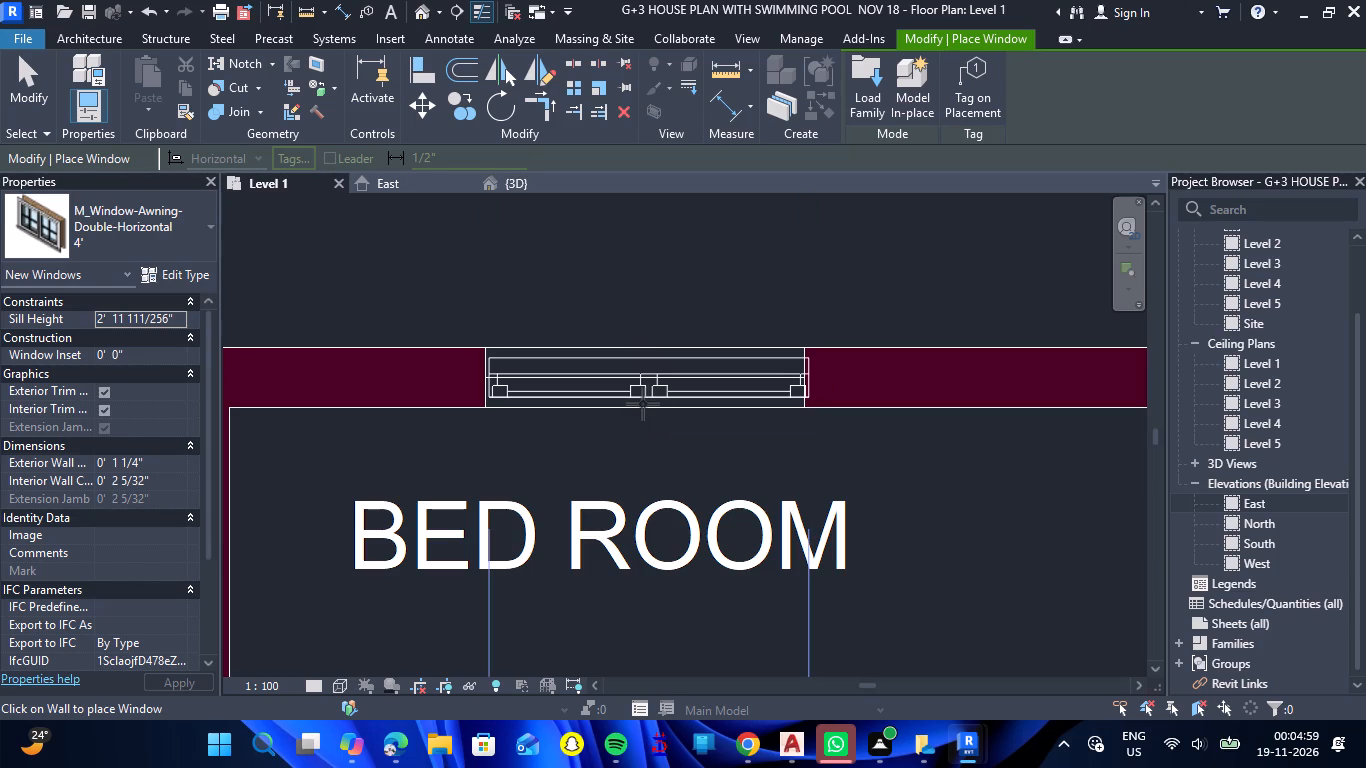
scroll(642, 404, "down", 7)
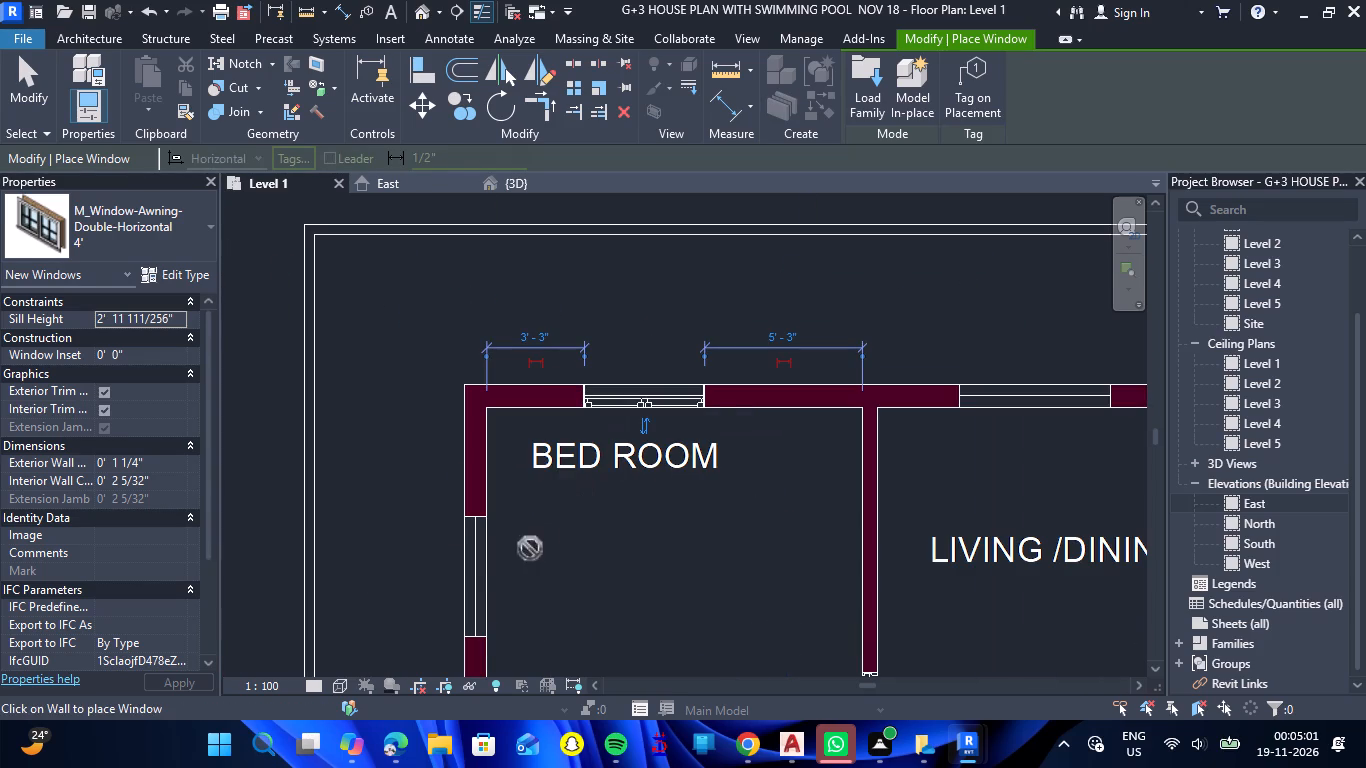
scroll(470, 589, "up", 7)
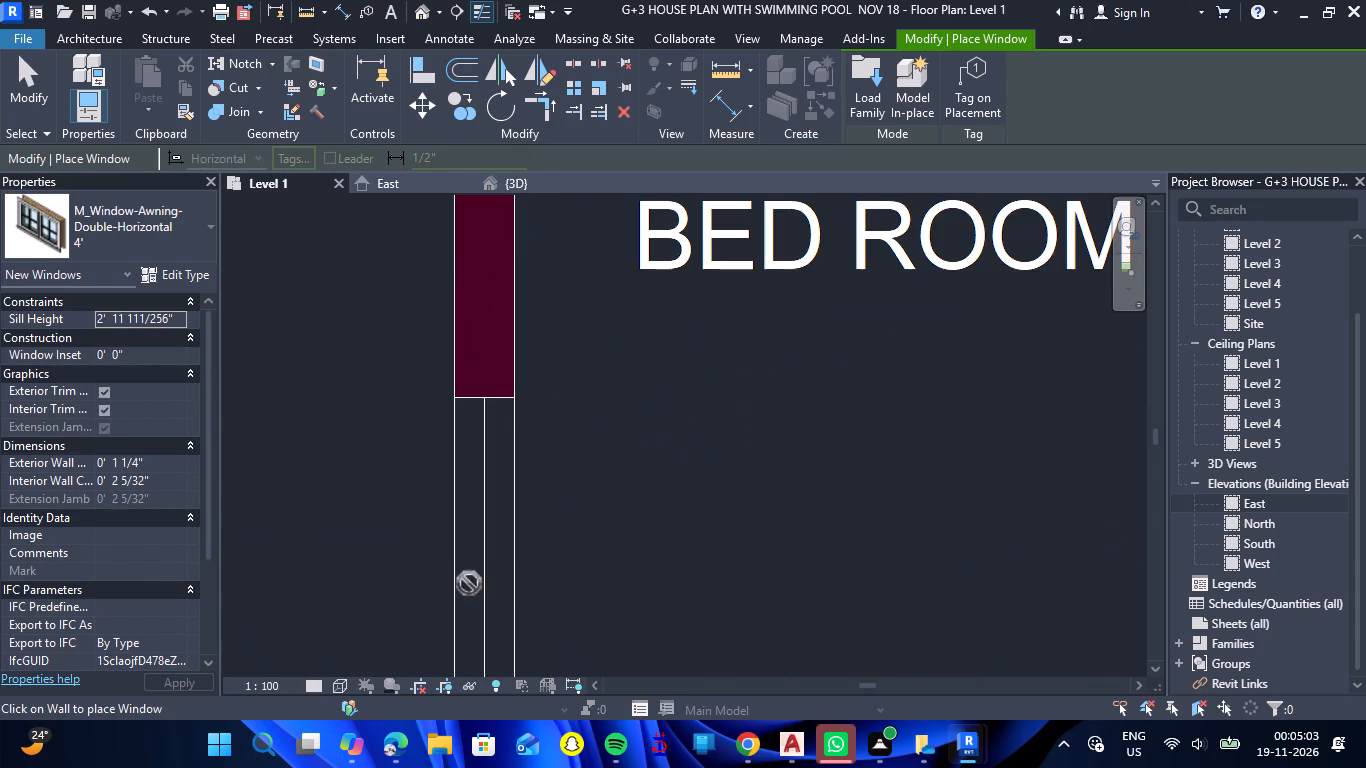
left_click(456, 561)
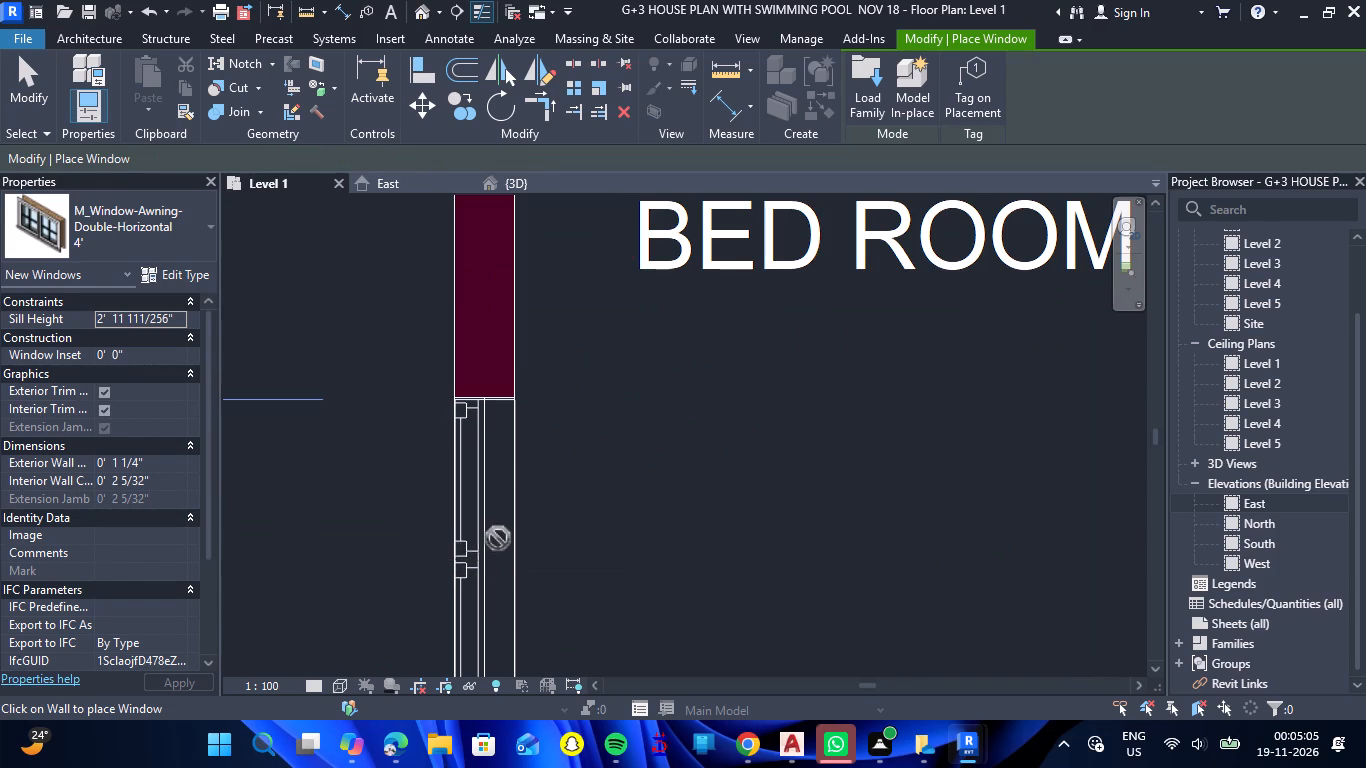
Place a 4' window at the CAD opening in the east outer wall of the bedroom below the kitchen.
scroll(501, 529, "down", 11)
scroll(838, 450, "up", 7)
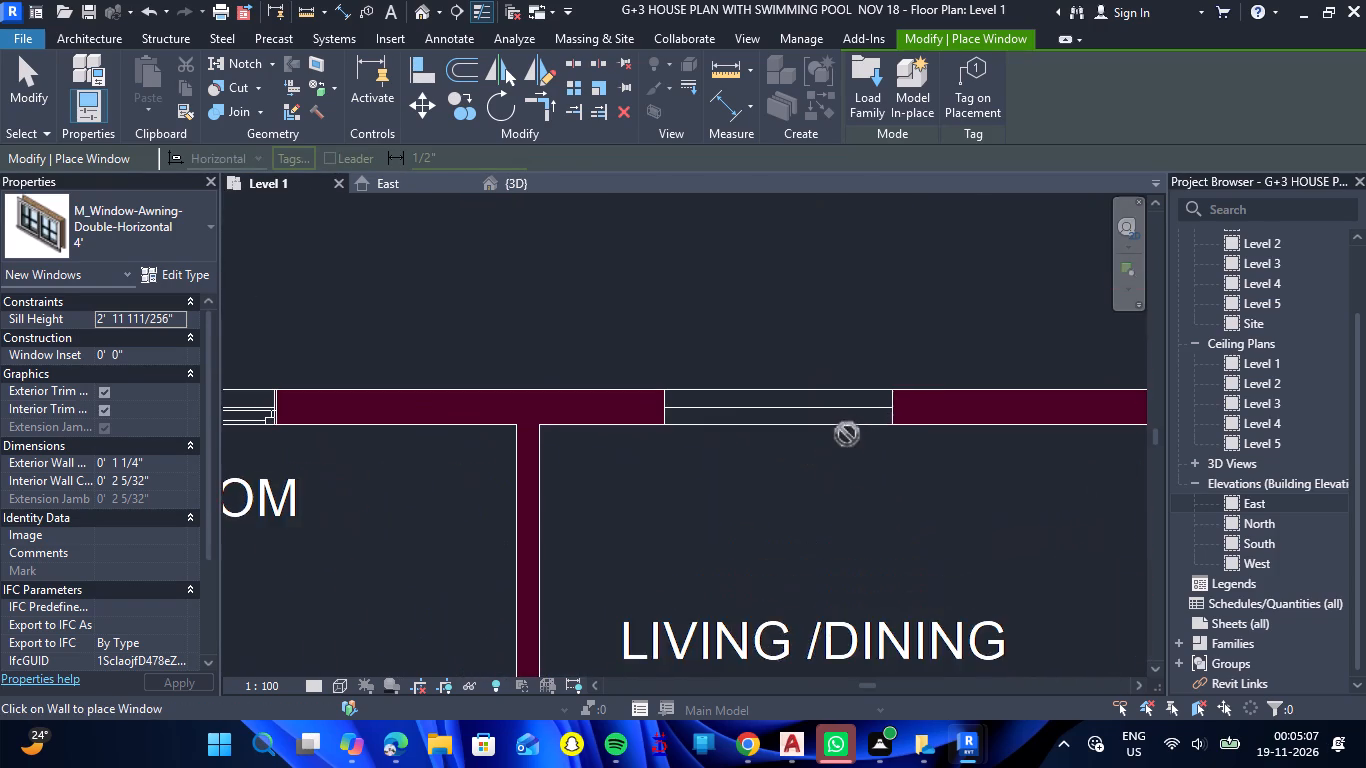
scroll(842, 414, "up", 7)
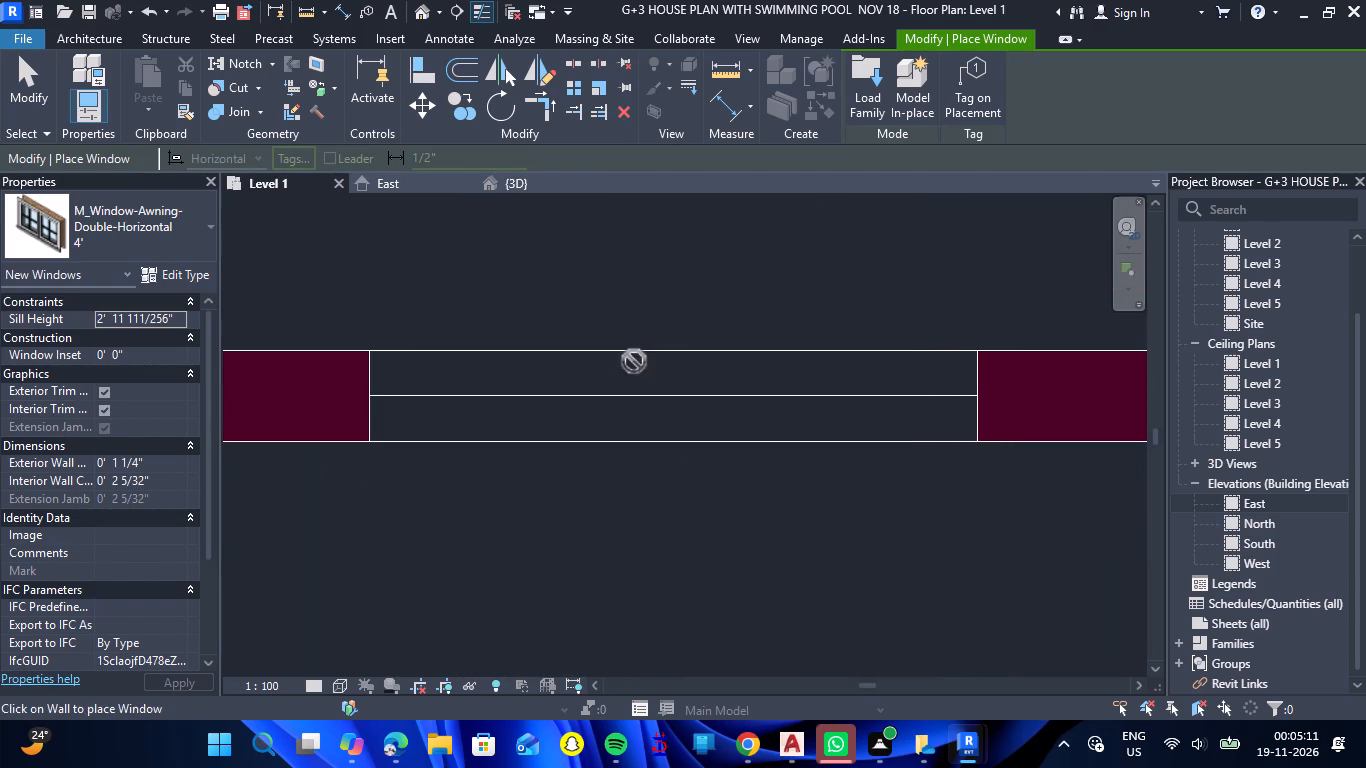
scroll(675, 367, "down", 8)
scroll(610, 429, "down", 10)
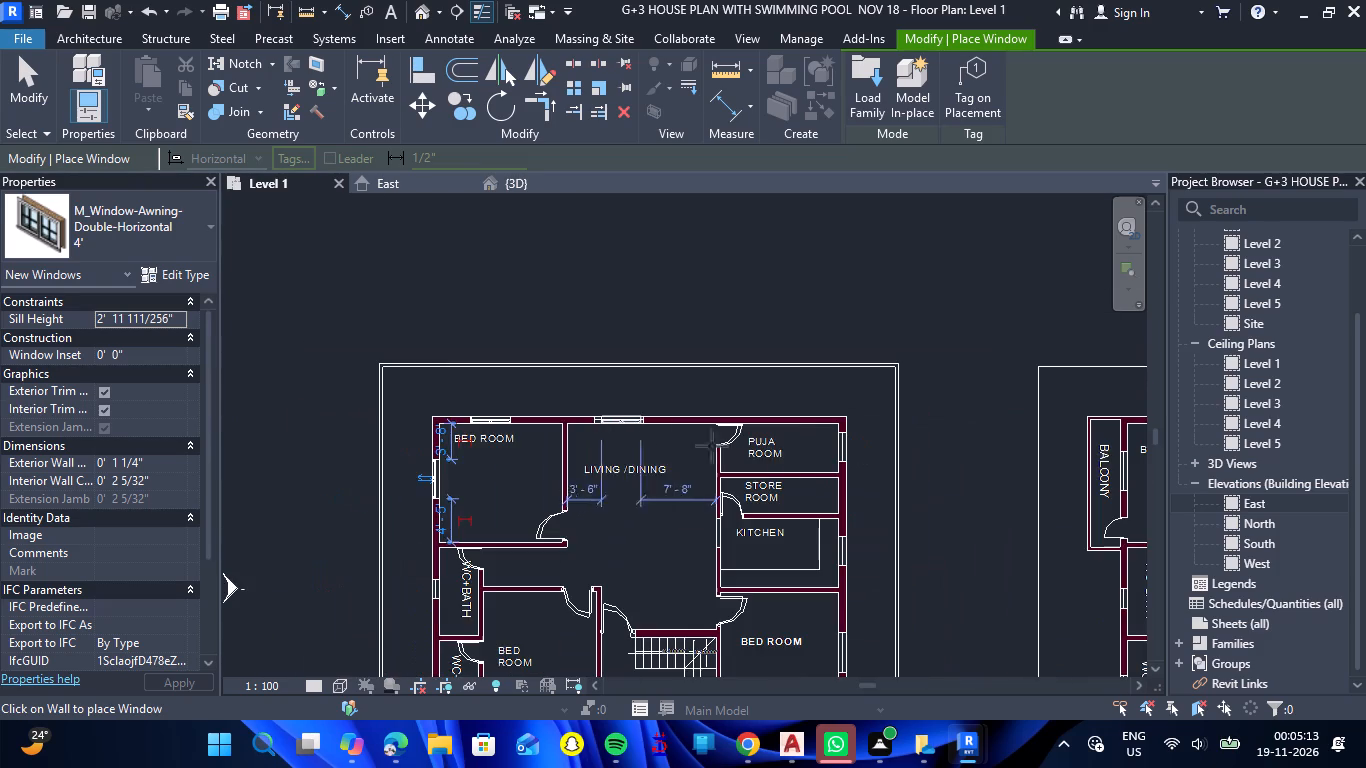
scroll(801, 472, "down", 3)
scroll(834, 594, "up", 9)
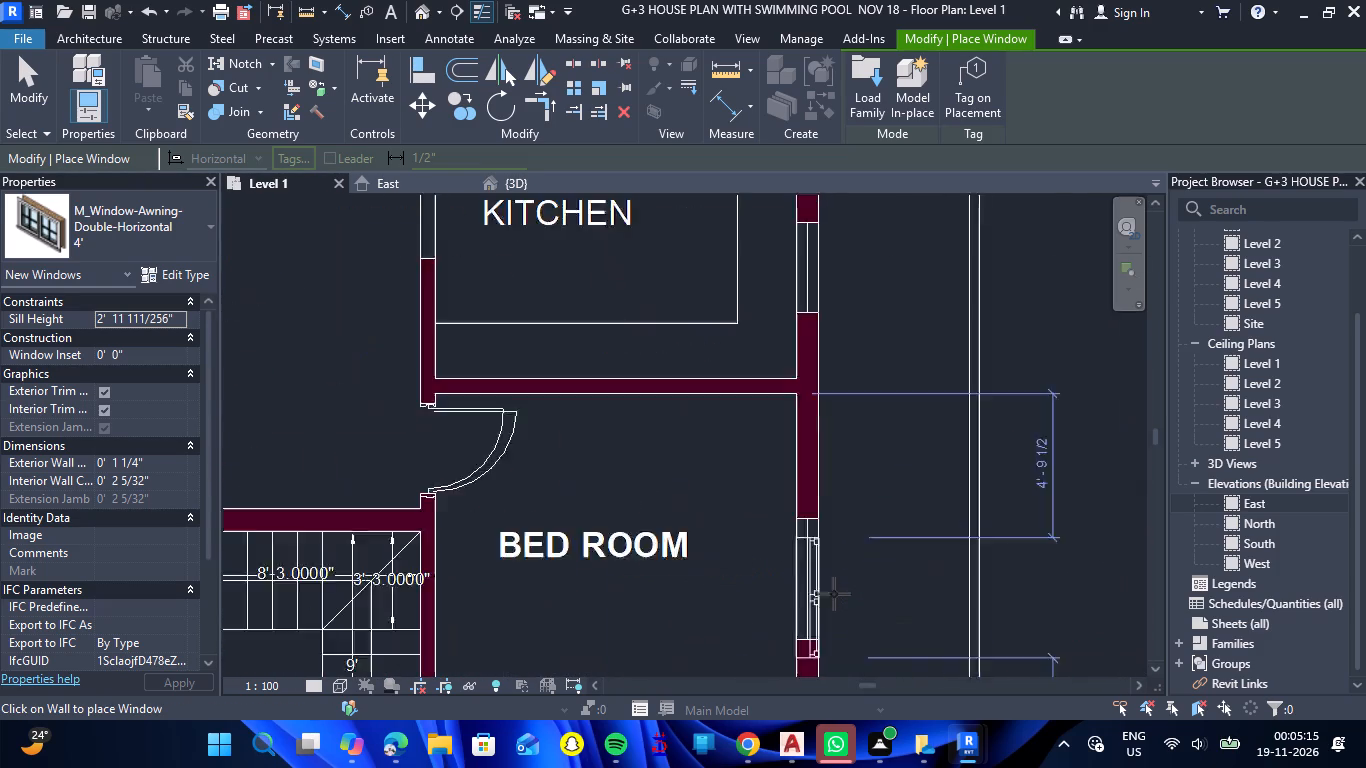
scroll(834, 594, "up", 8)
scroll(839, 586, "down", 8)
scroll(820, 548, "up", 3)
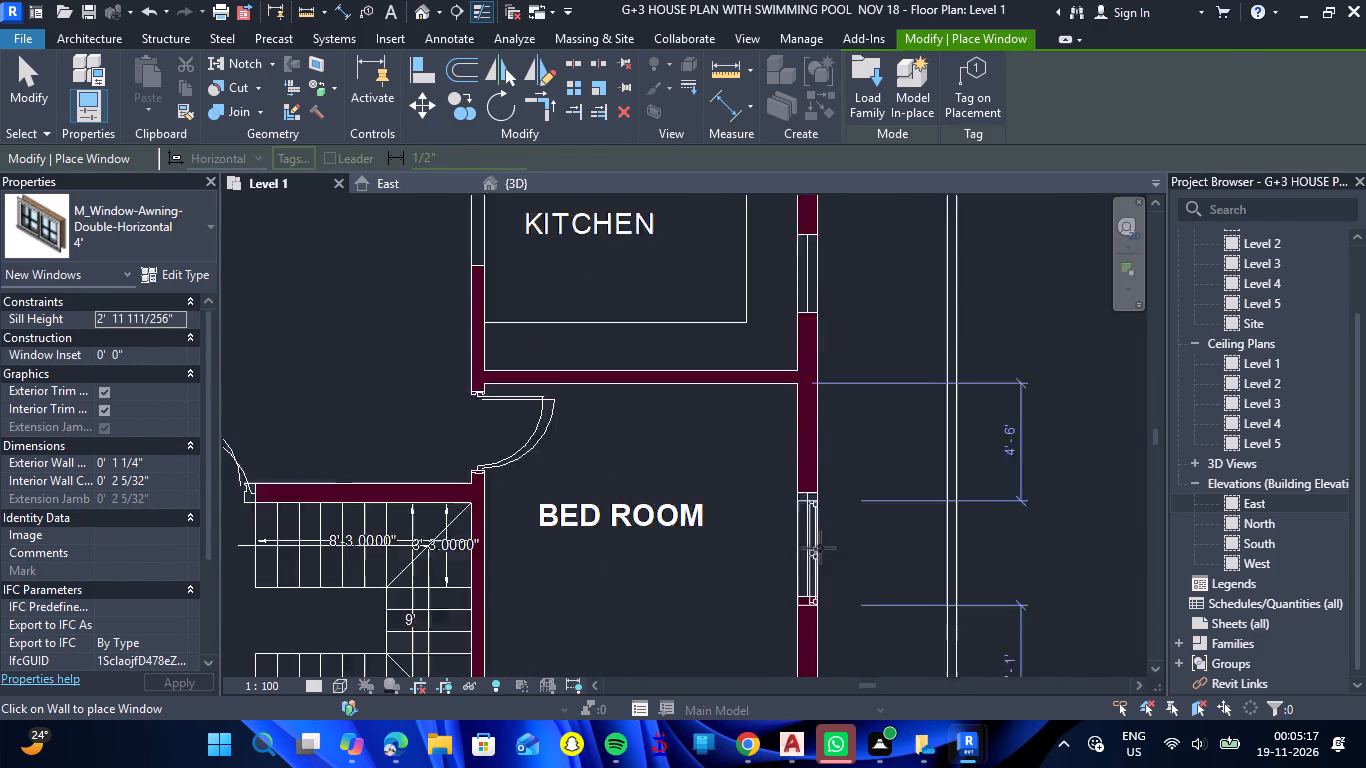
scroll(820, 548, "up", 5)
left_click(820, 538)
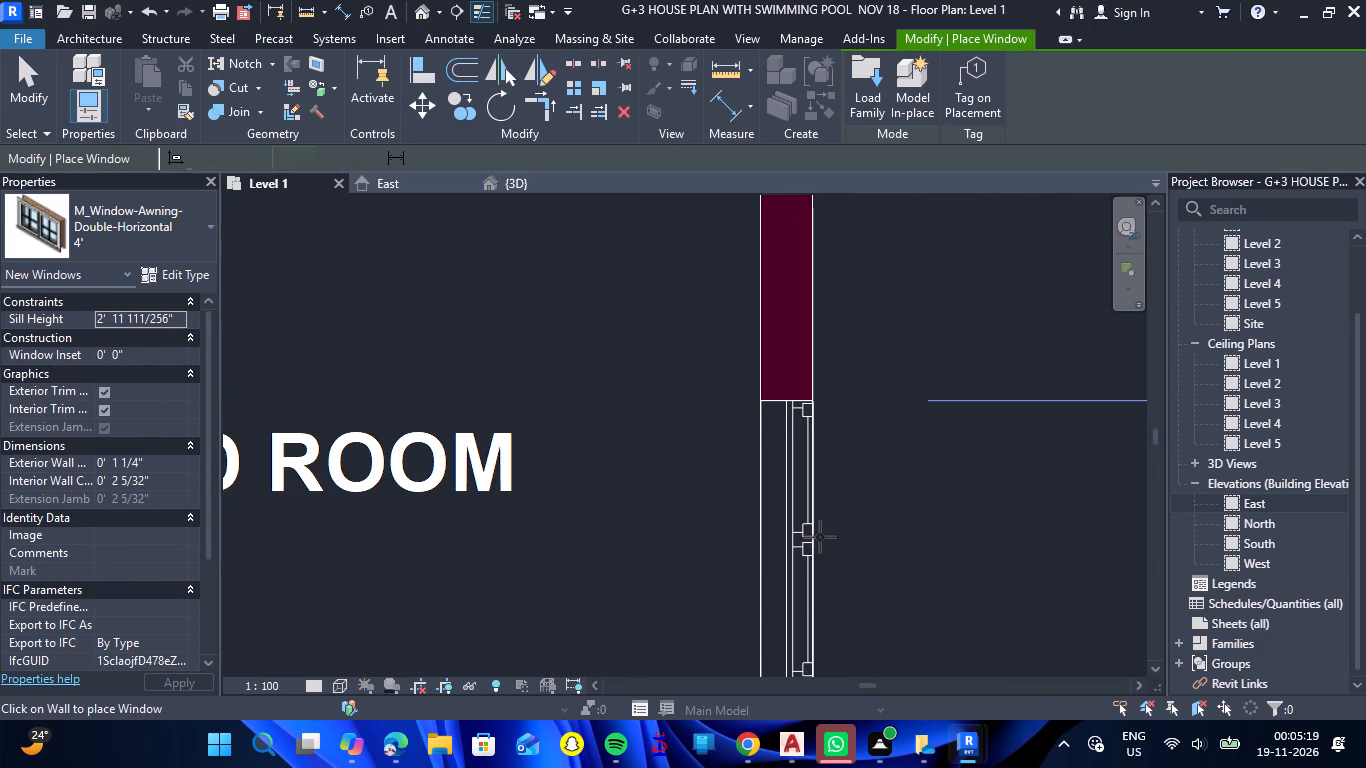
Place a 4' window at the opening in the same bedroom's south wall, facing the pool.
scroll(711, 466, "down", 13)
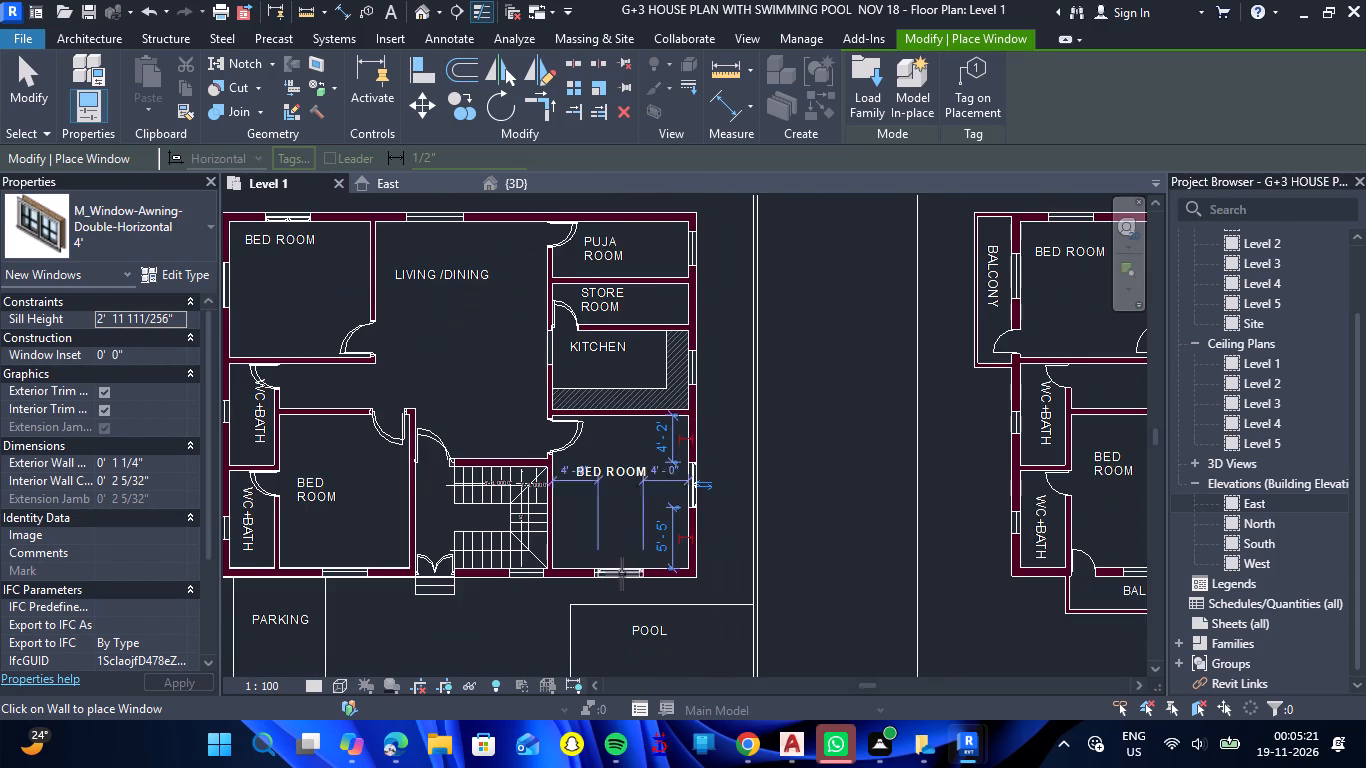
scroll(622, 577, "up", 14)
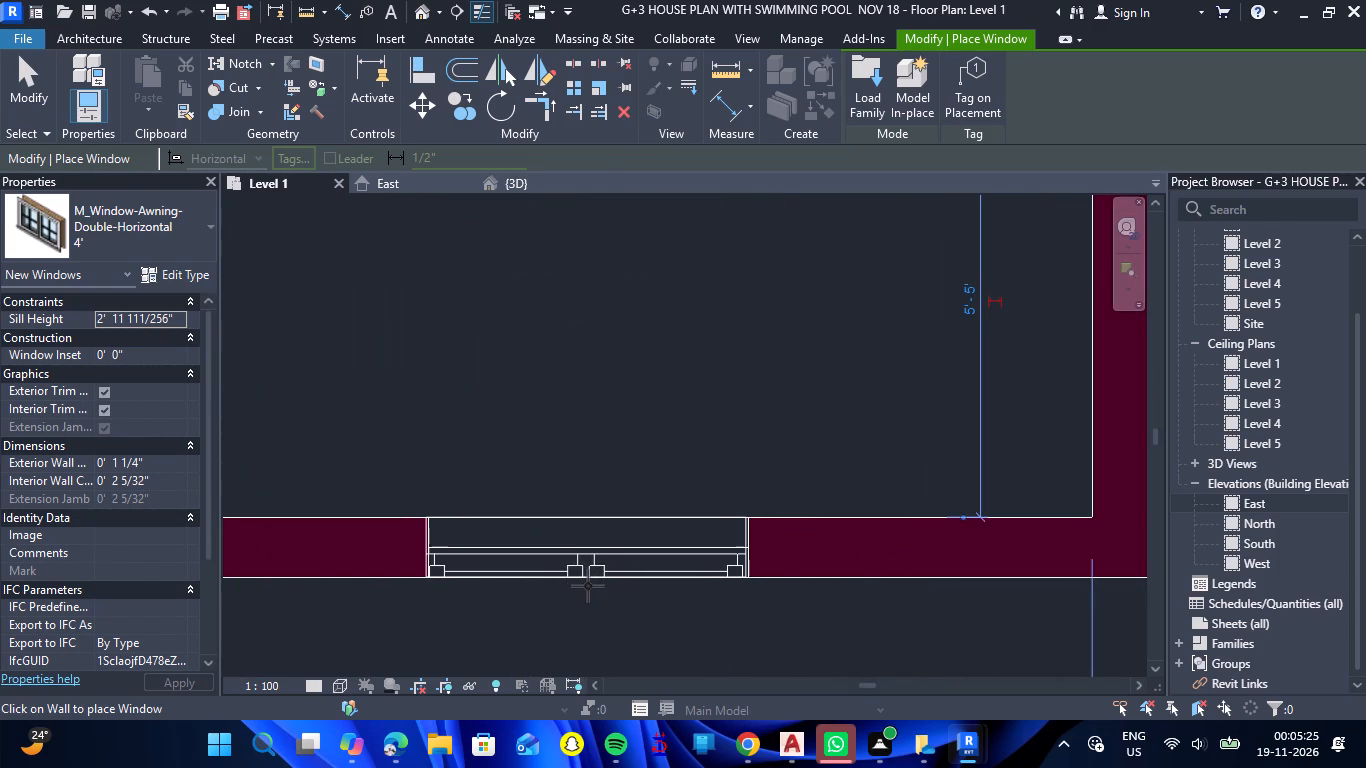
left_click(591, 586)
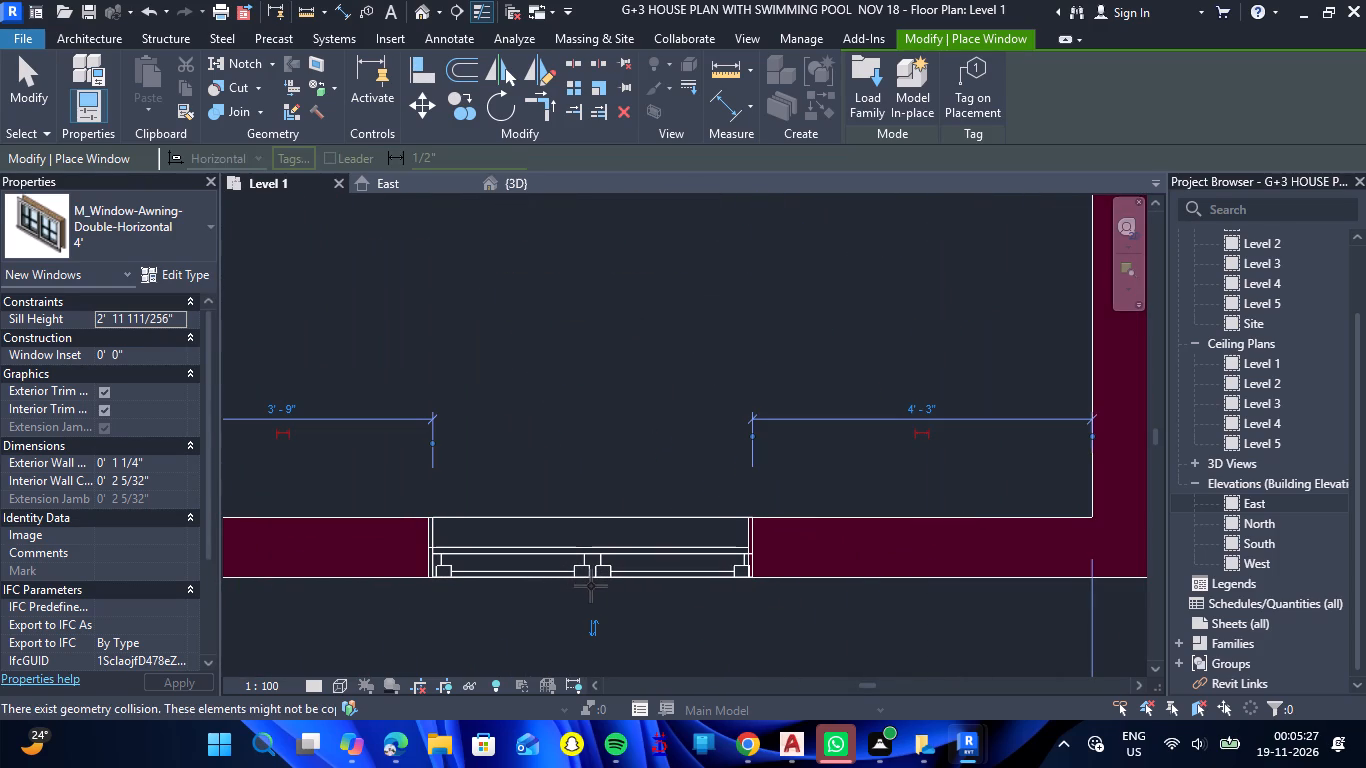
Place a 4' window at the opening in the south wall of the bedroom next to the parking area.
scroll(591, 583, "down", 12)
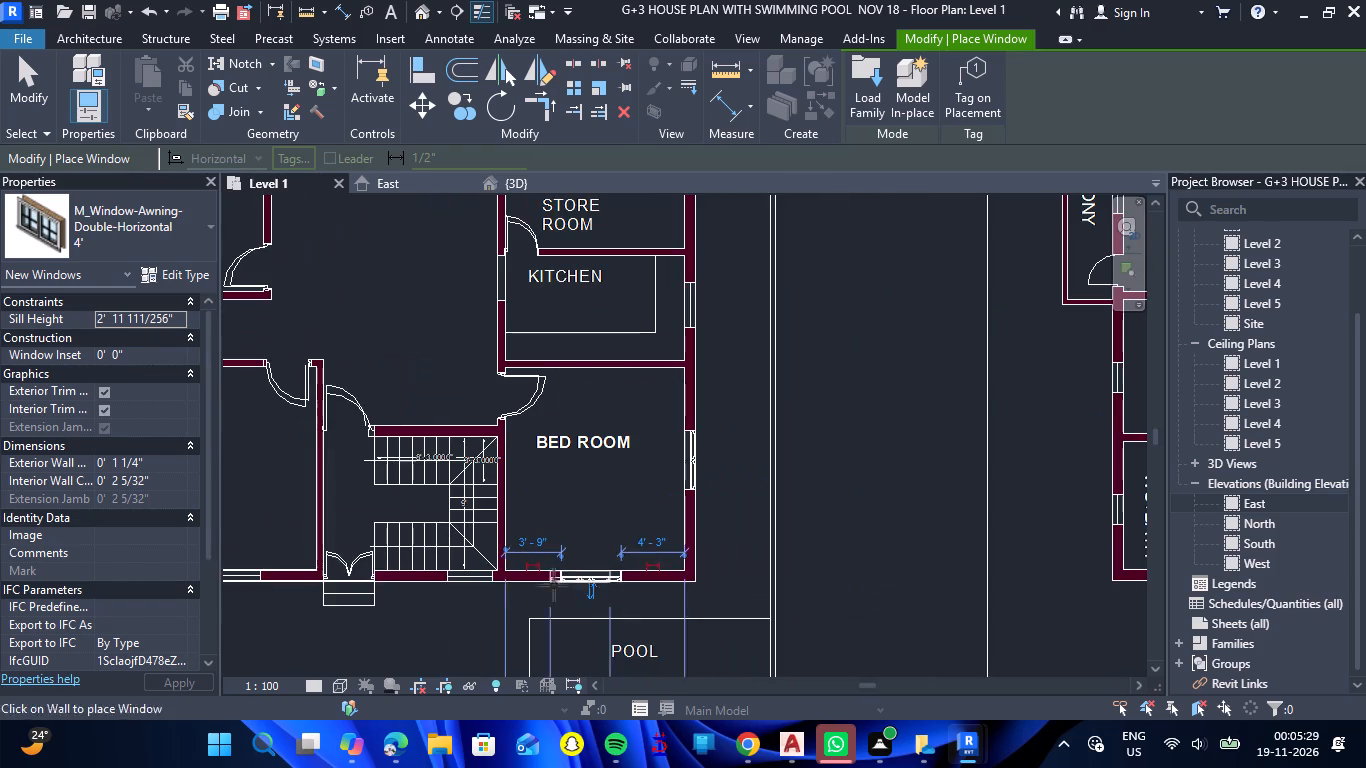
scroll(508, 586, "down", 5)
scroll(391, 584, "up", 6)
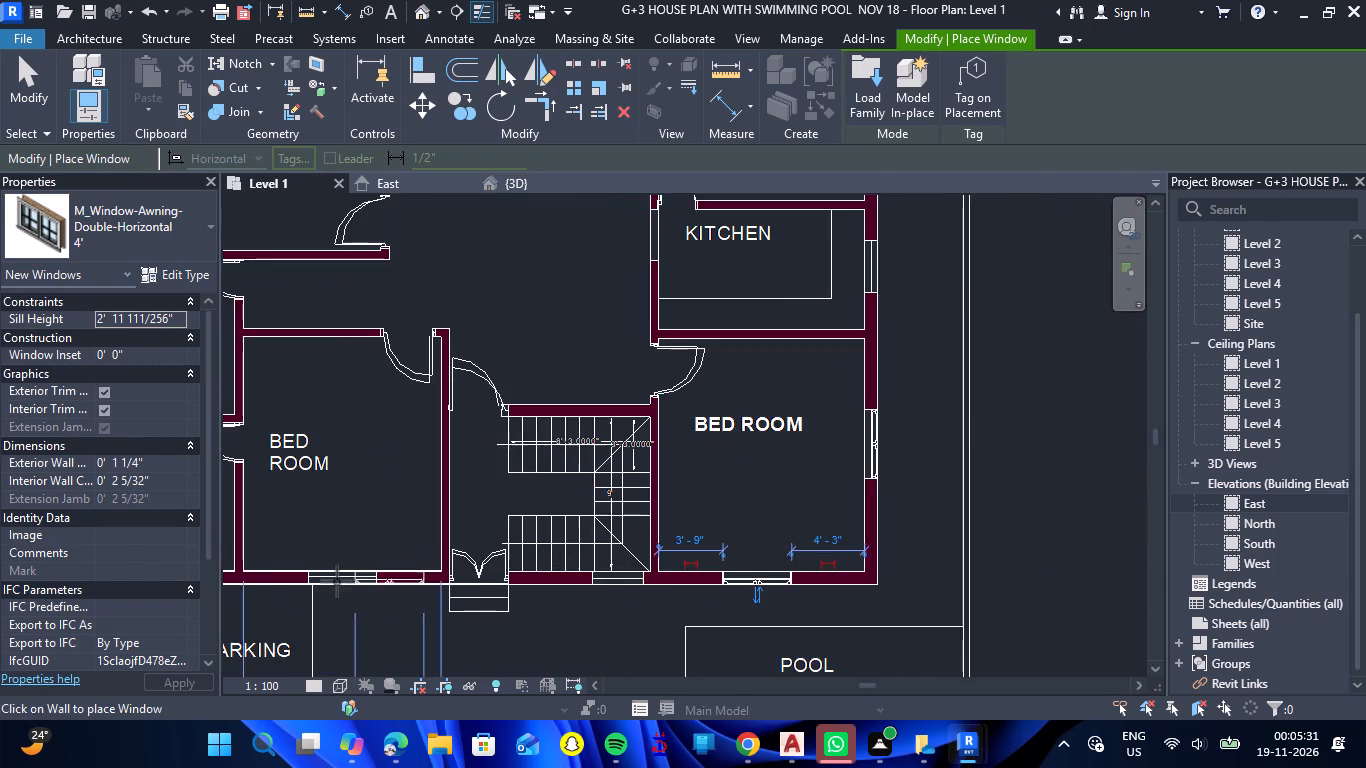
scroll(316, 576, "up", 12)
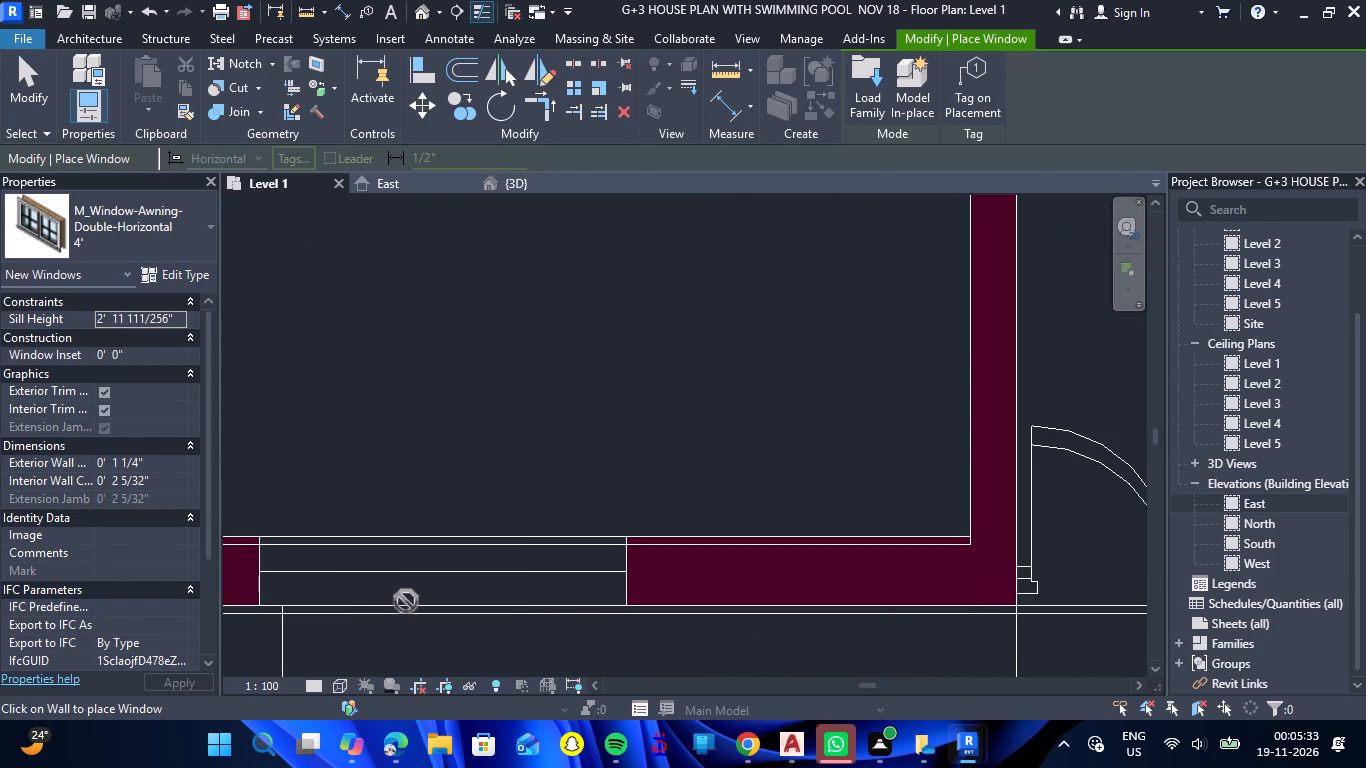
left_click(439, 606)
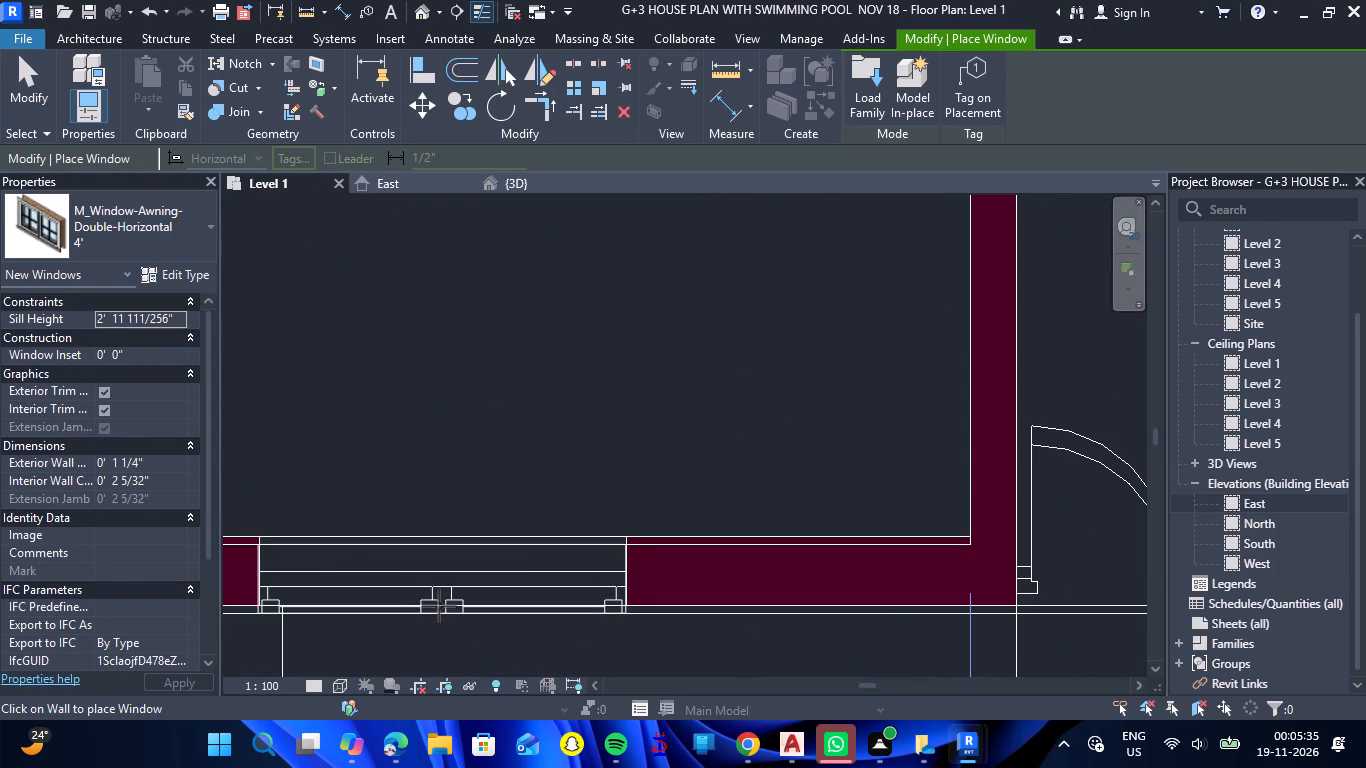
scroll(444, 601, "down", 13)
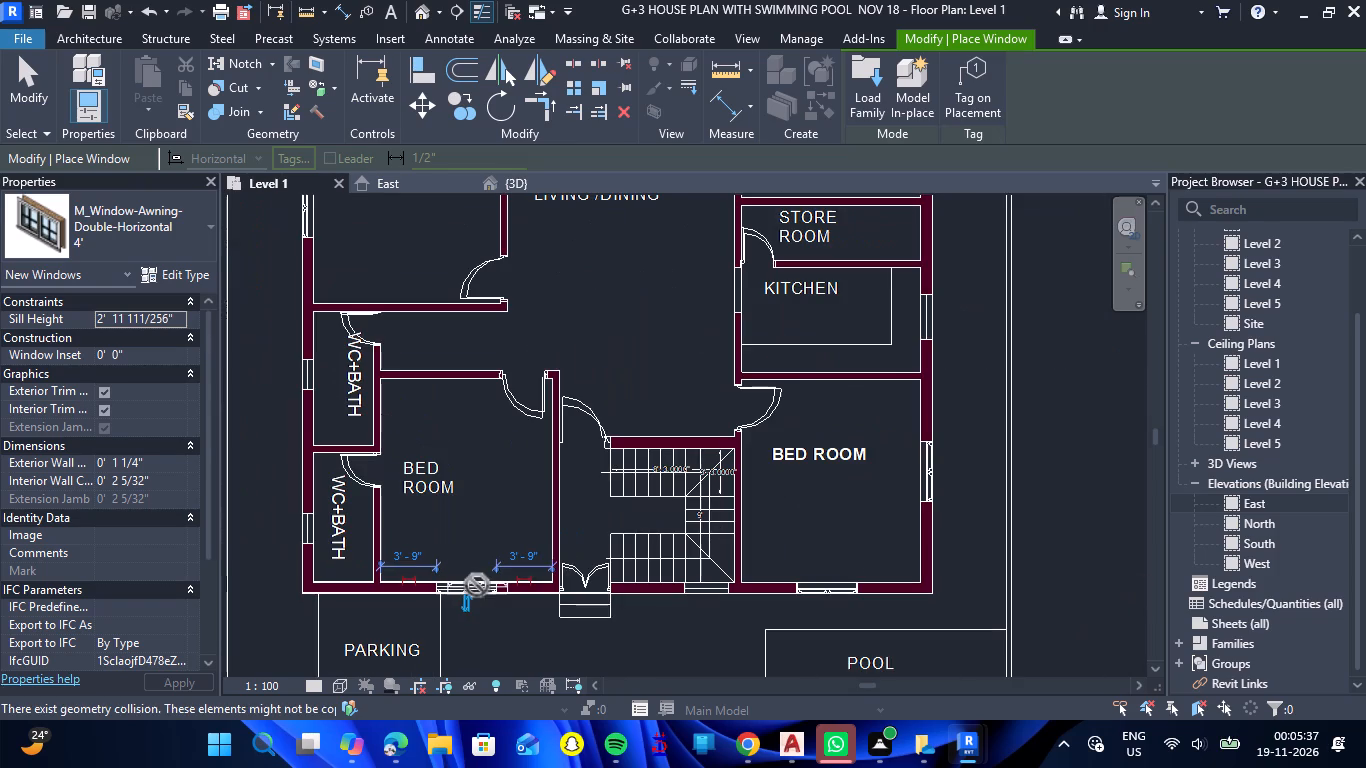
scroll(477, 585, "down", 1)
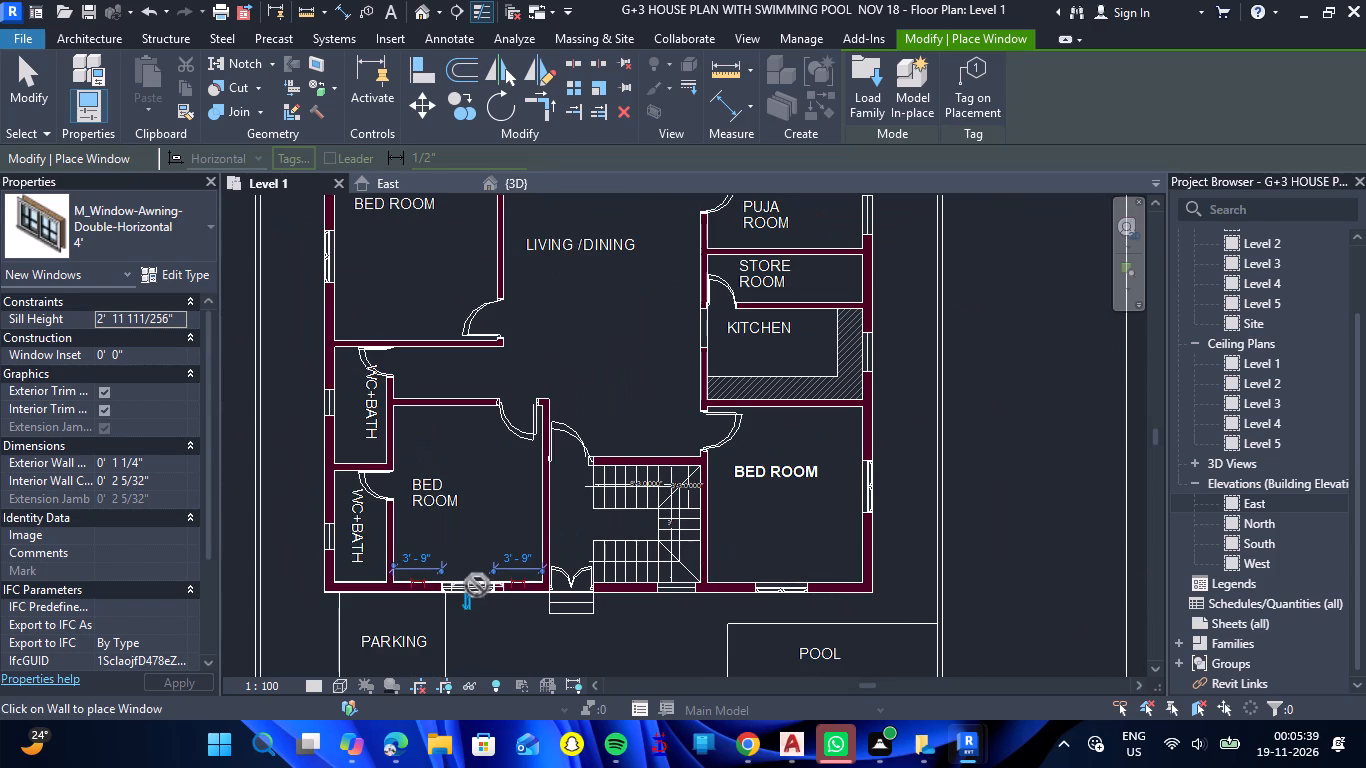
scroll(477, 585, "down", 1)
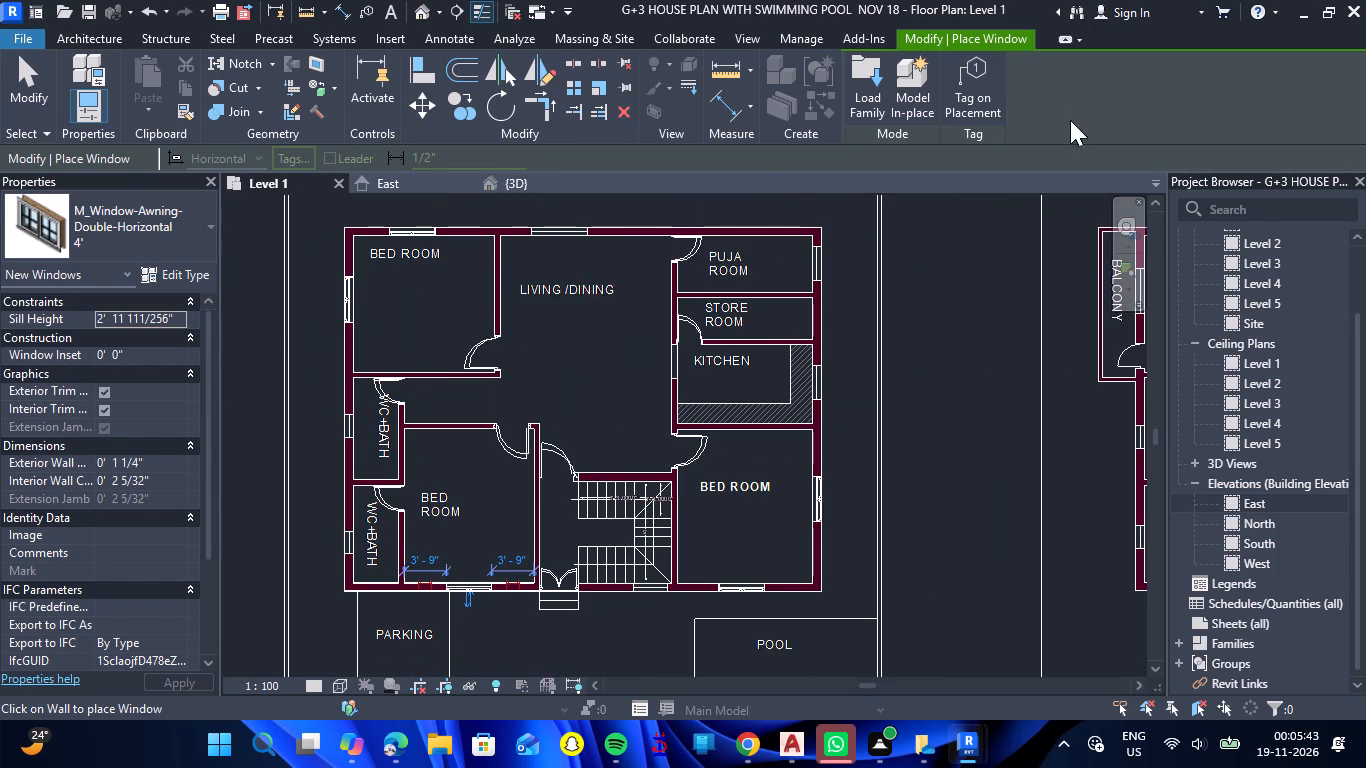
Browse the window families in the Windows library folder and compare their previews for a suitable living-room window.
left_click(854, 109)
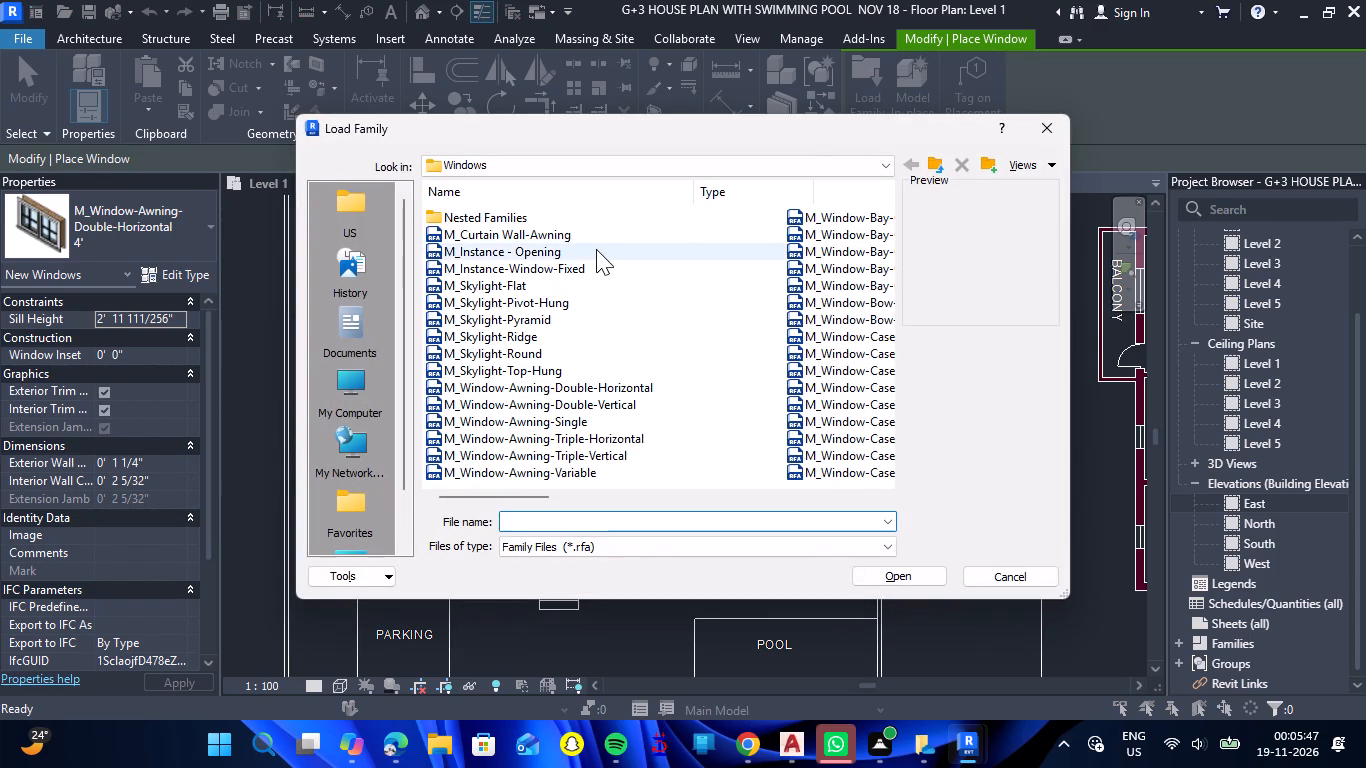
left_click(591, 233)
key("Down")
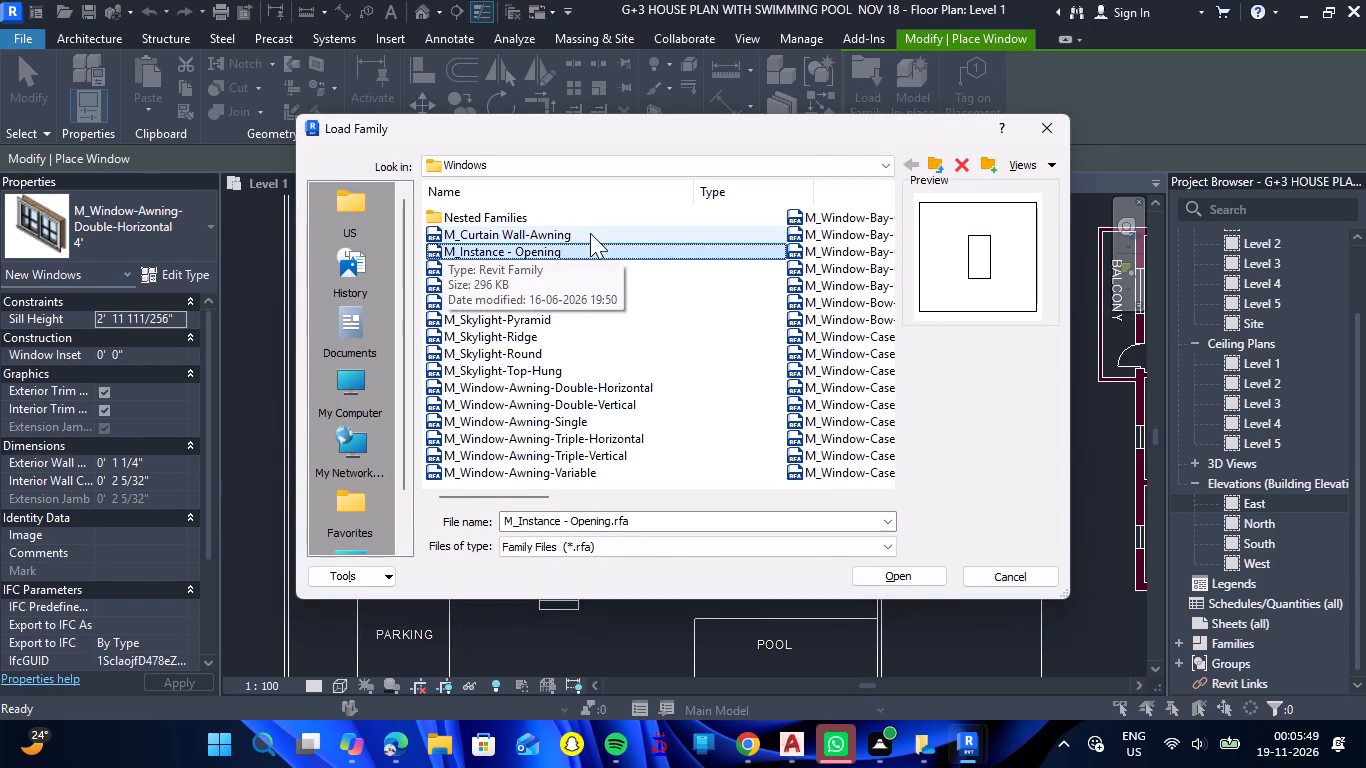
key("Down")
key("Down")
key("Down")
key("Down")
key("Down")
key("Down")
key("Down")
key("Down")
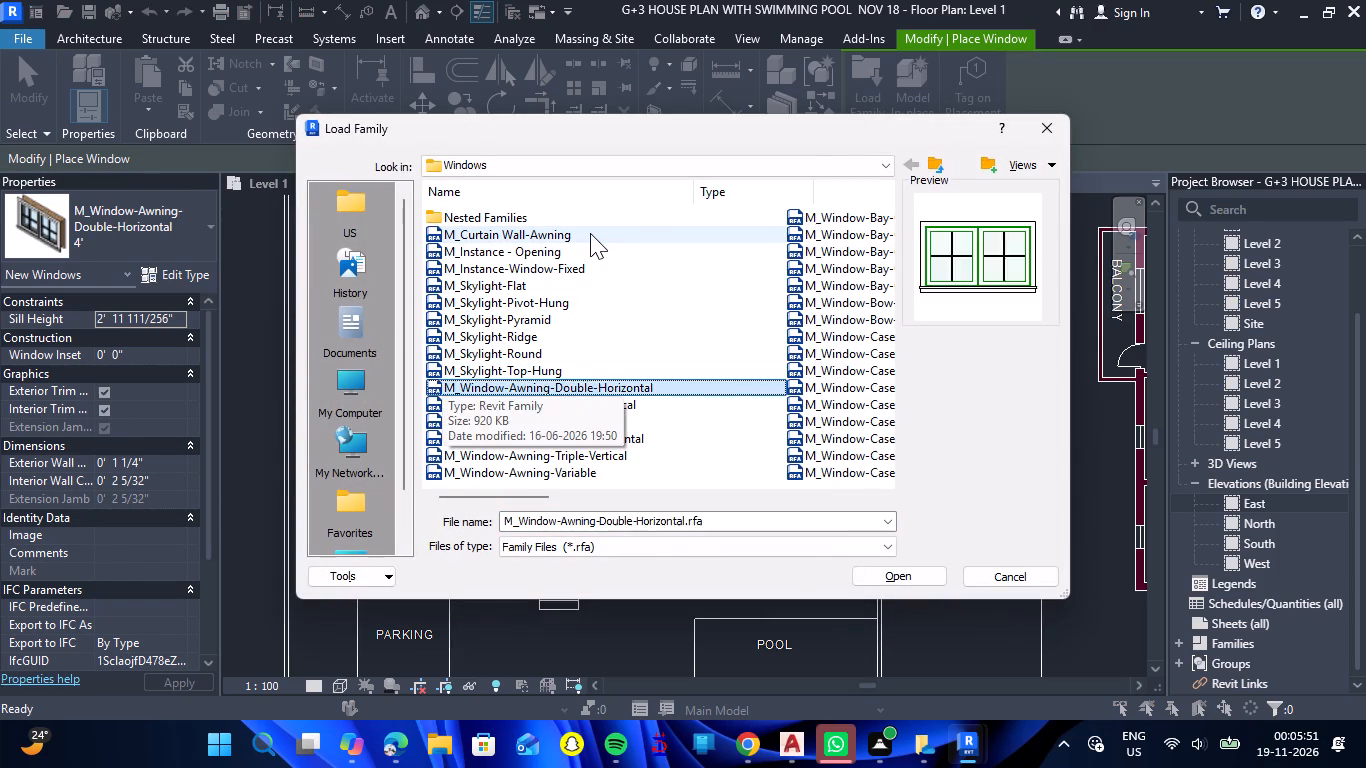
key("Down")
key("Down")
key("Down")
key("Up")
key("Down")
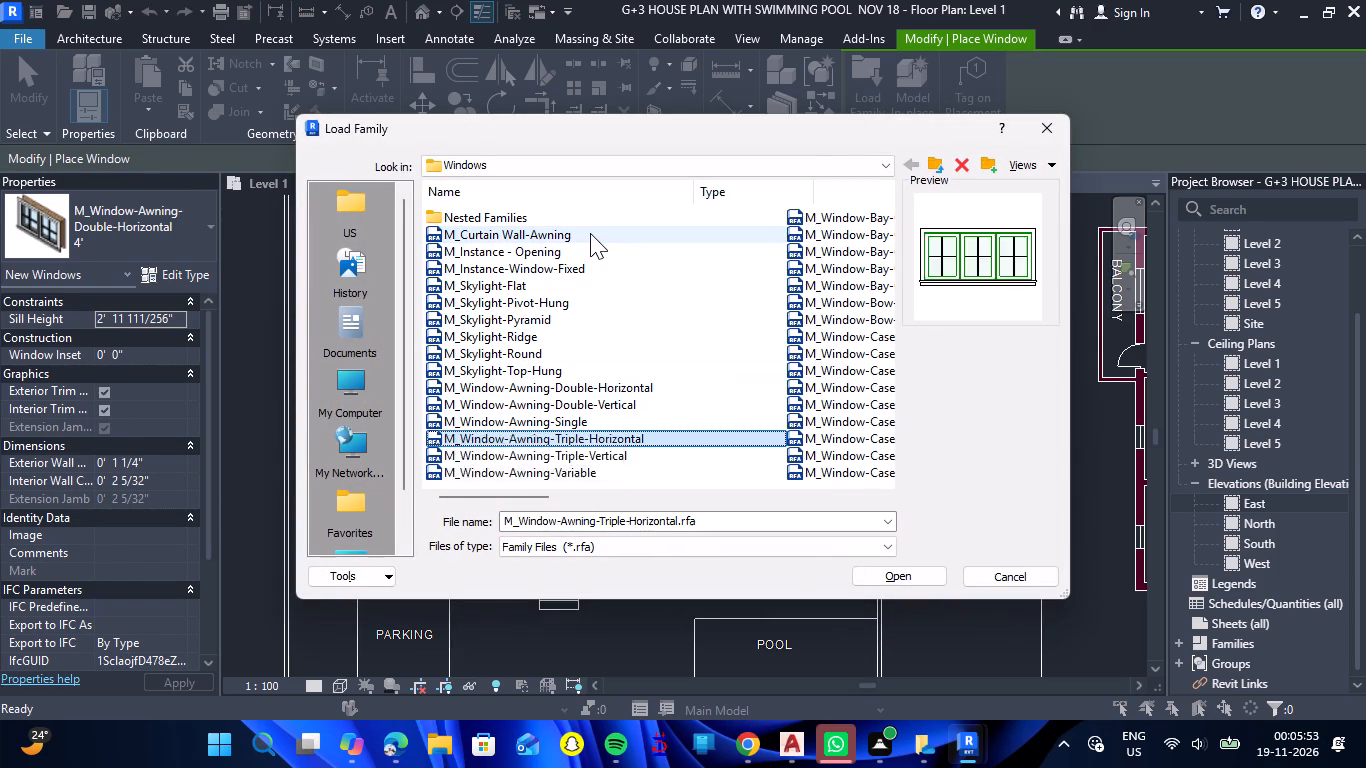
key("Down")
key("Down")
key("Down")
key("Down")
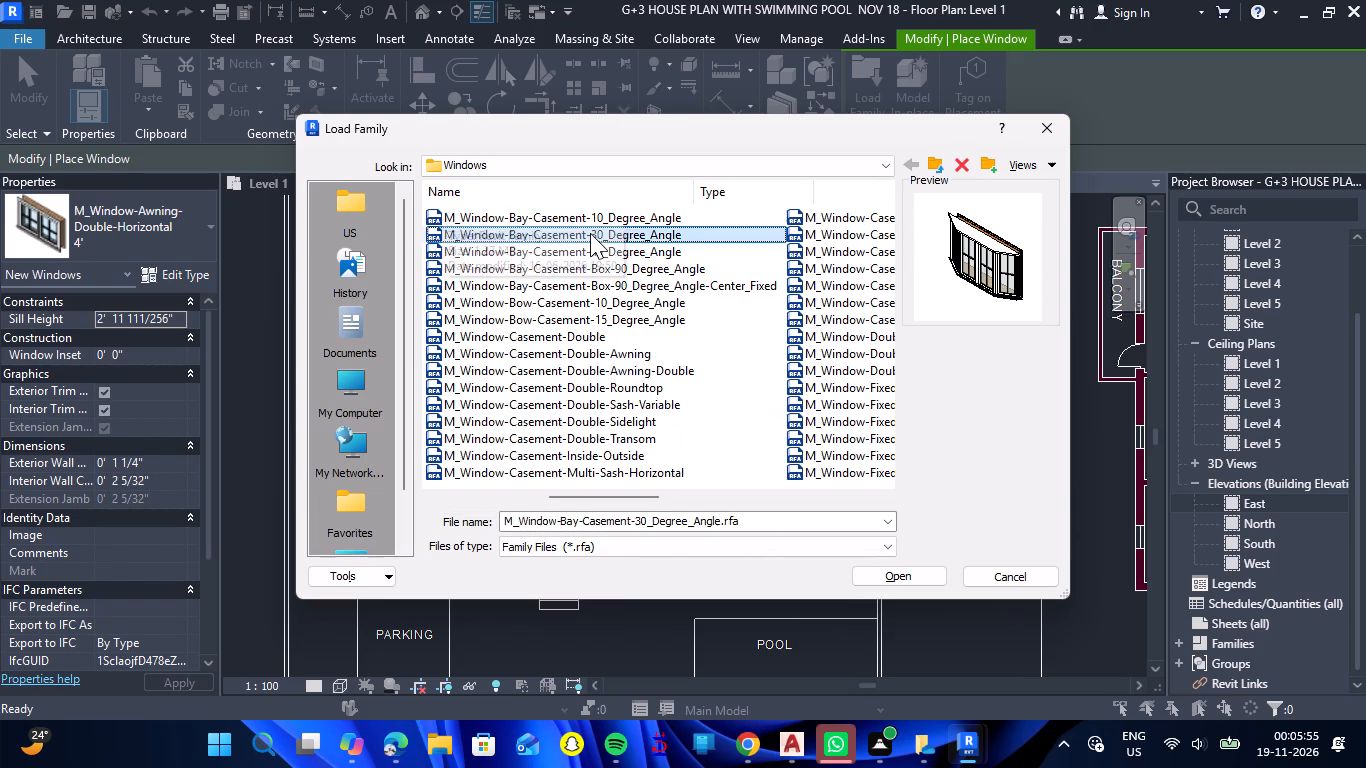
key("Down")
key("Down")
key("Down")
key("Down")
key("Down")
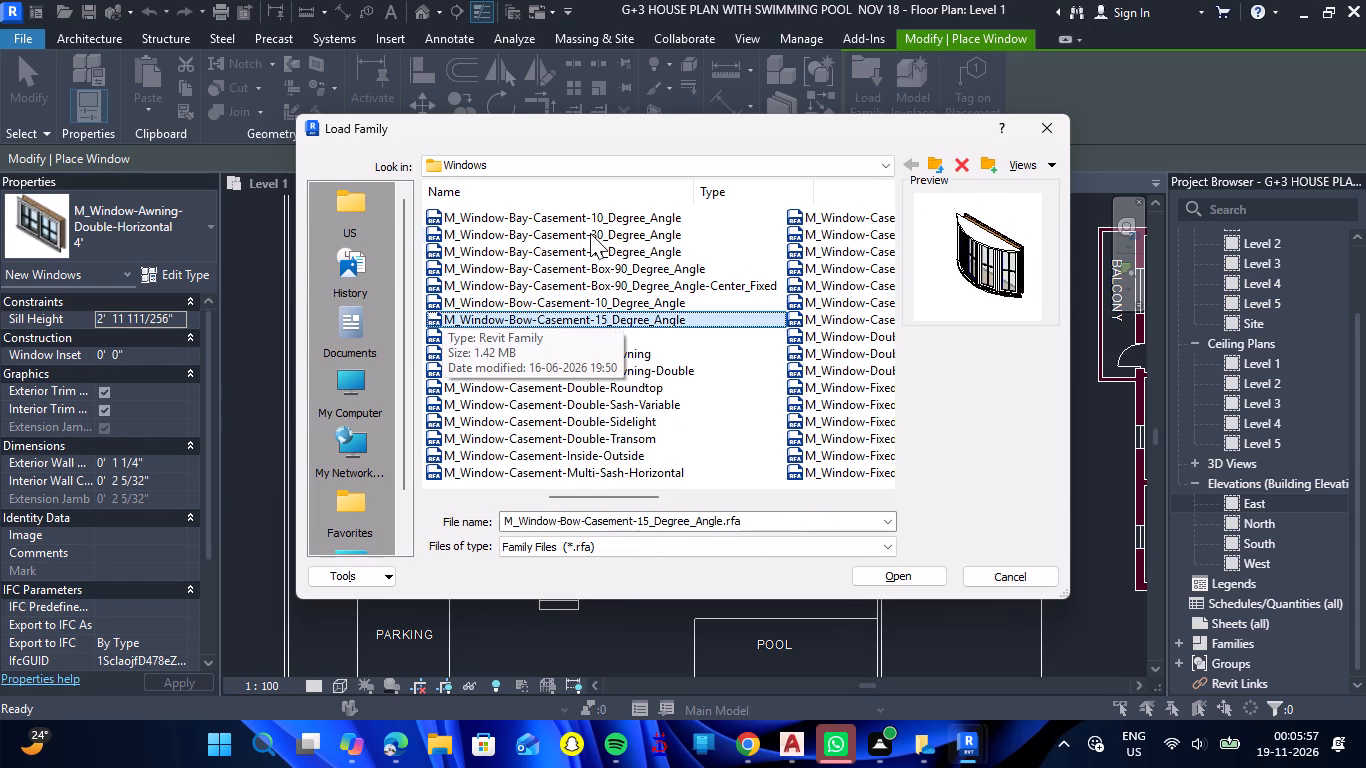
key("Down")
key("Down")
key("Down")
key("Up")
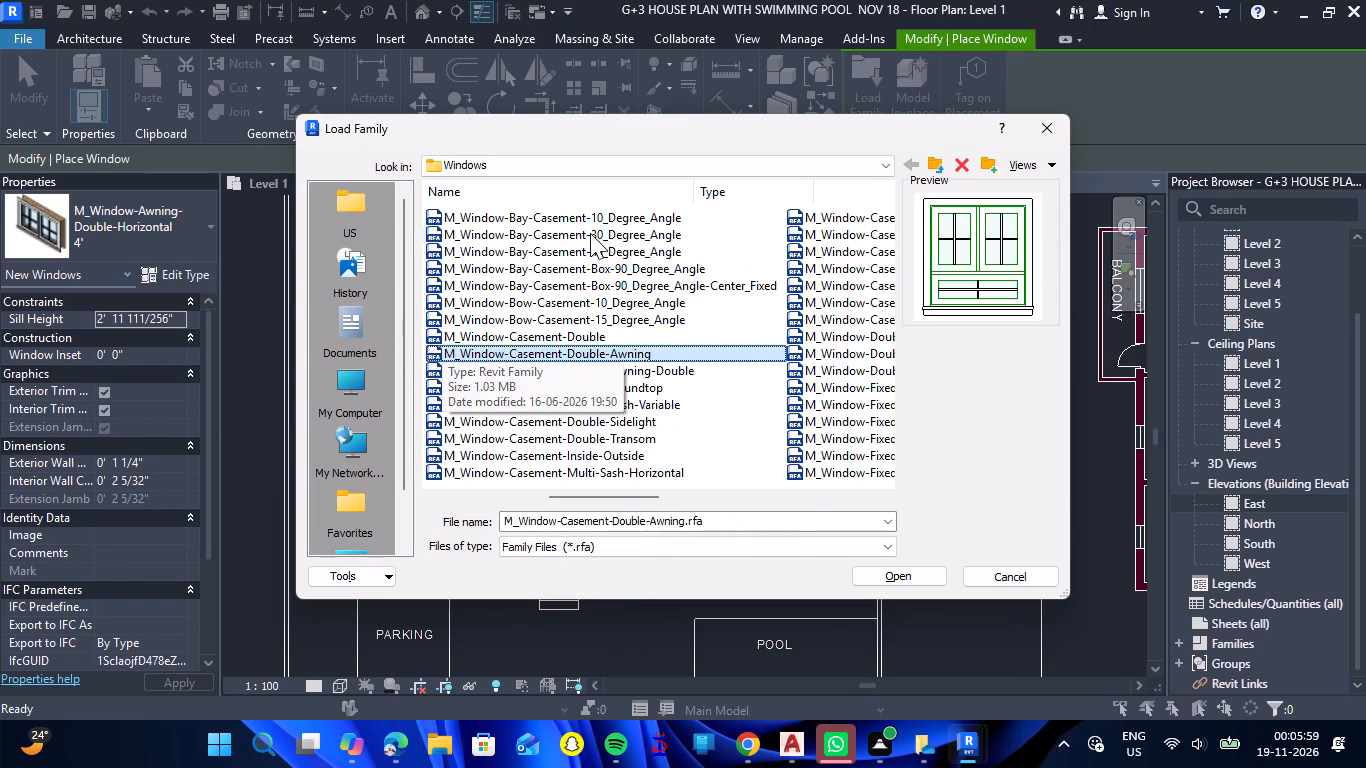
key("Down")
key("Down")
key("Down")
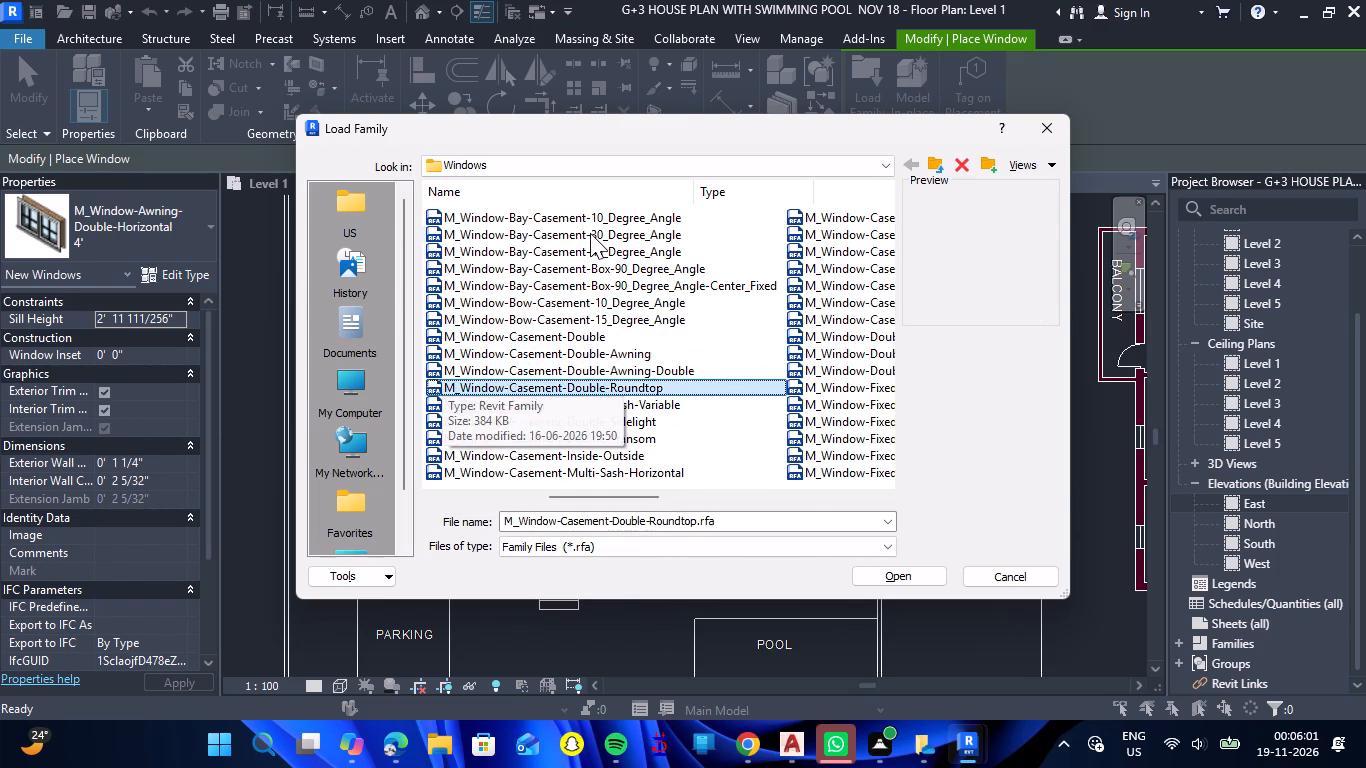
key("Down")
key("Down")
key("Down")
key("Down")
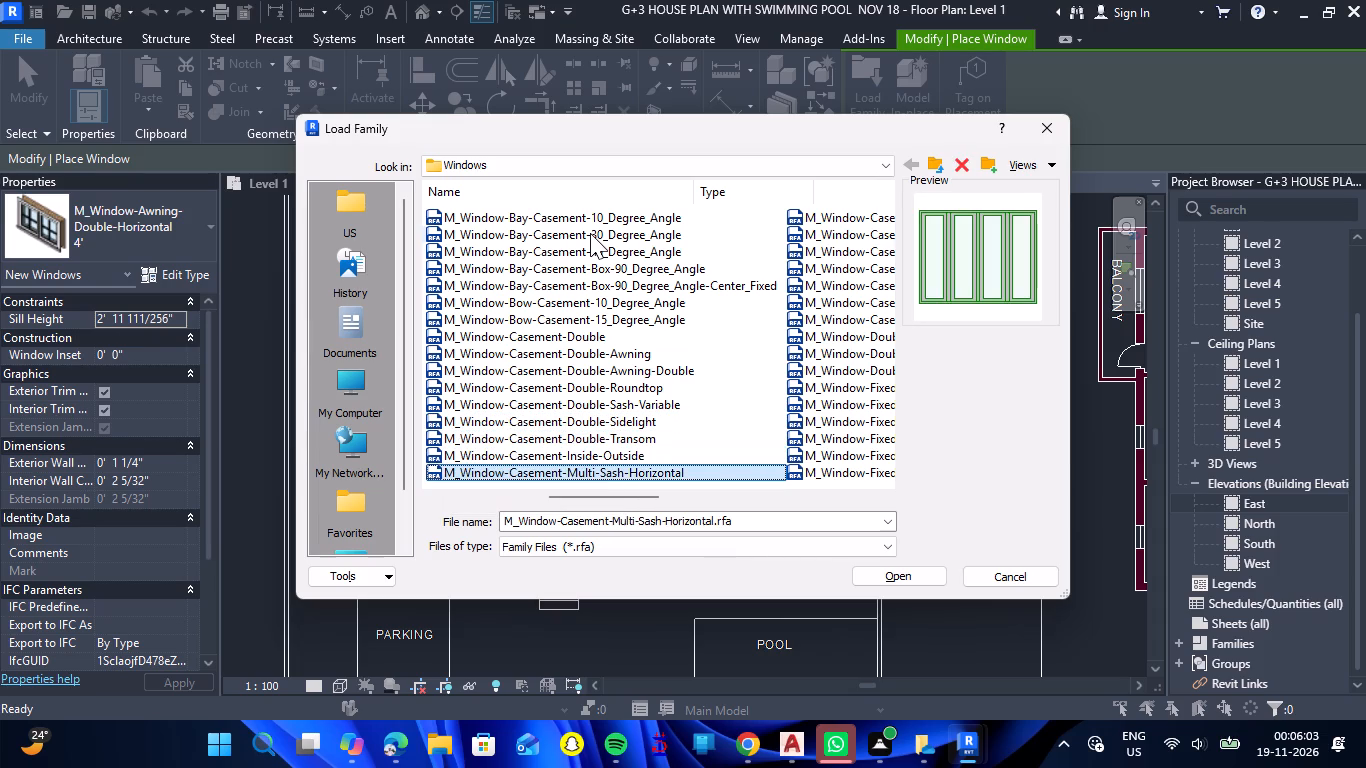
key("Down")
key("Up")
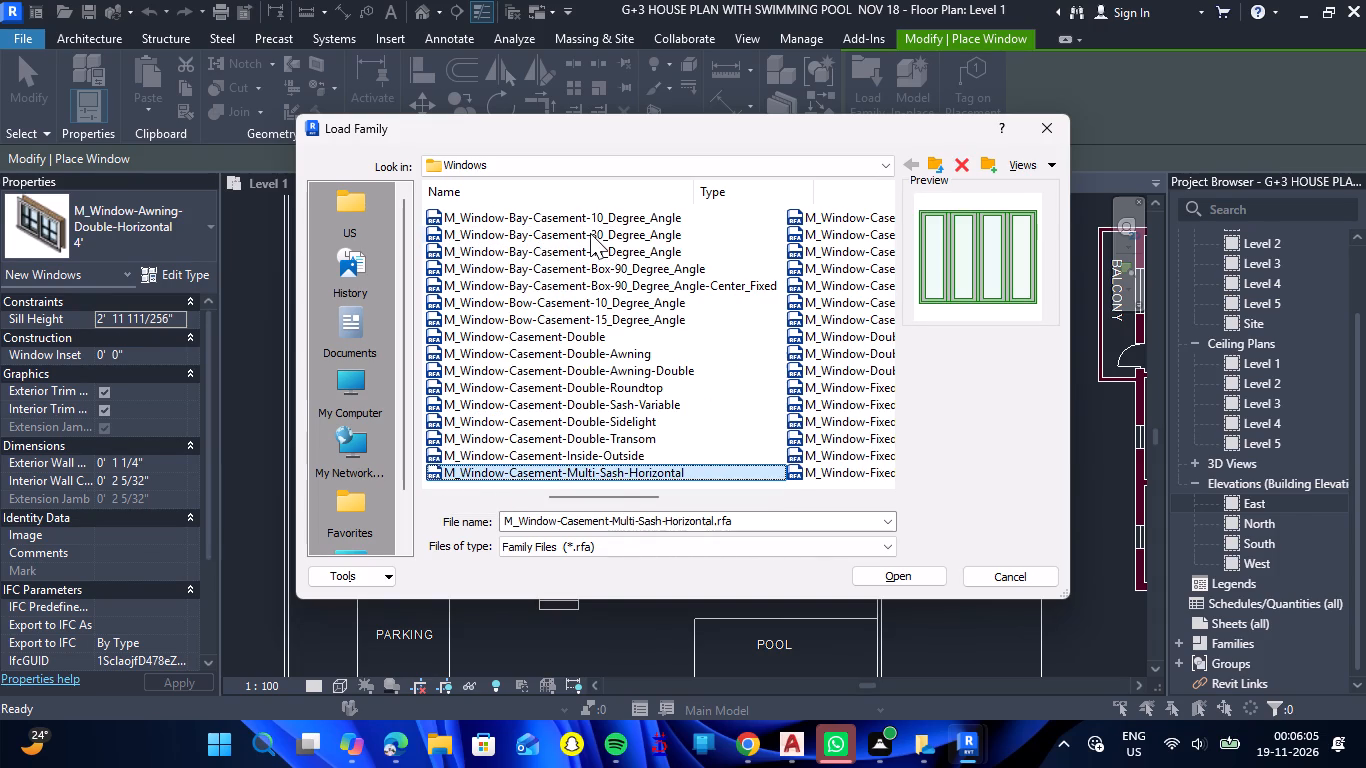
key("Down")
key("Down")
key("Down")
key("Down")
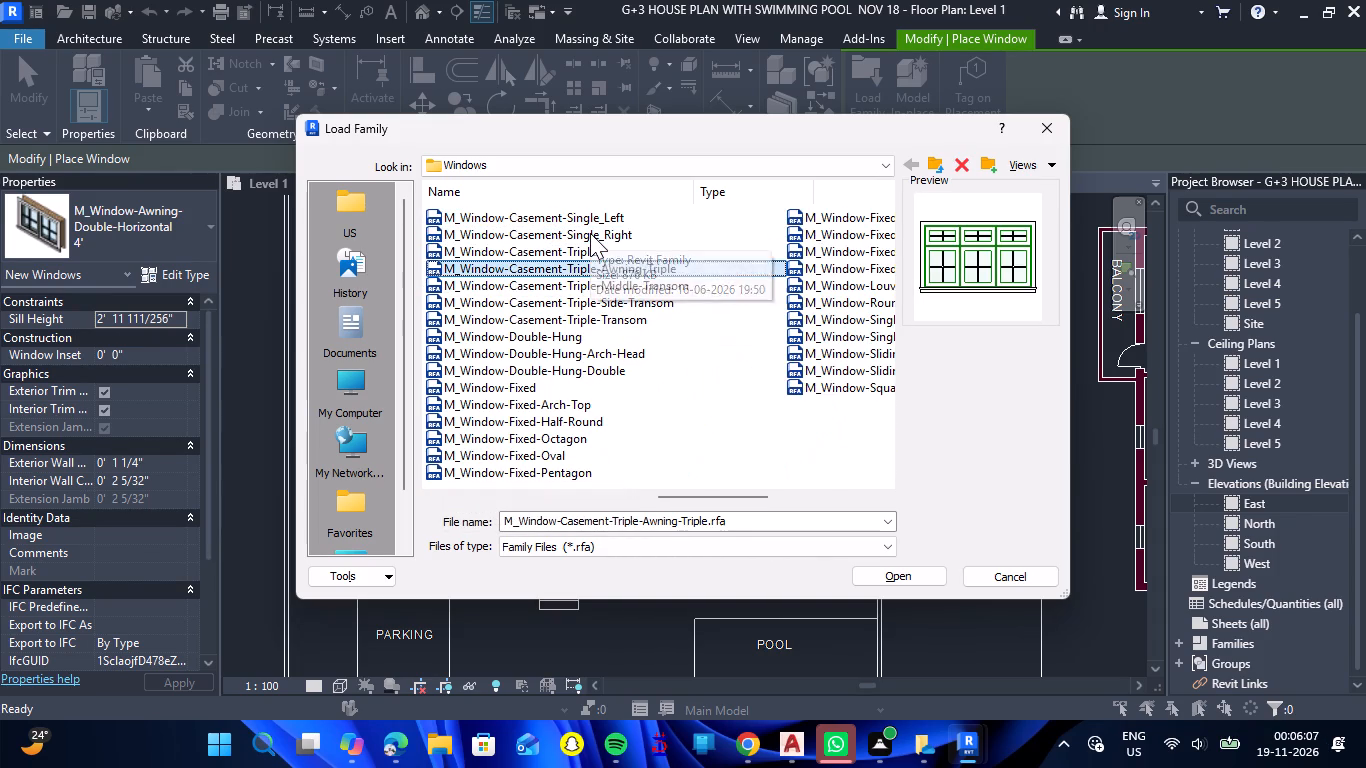
key("Down")
key("Up")
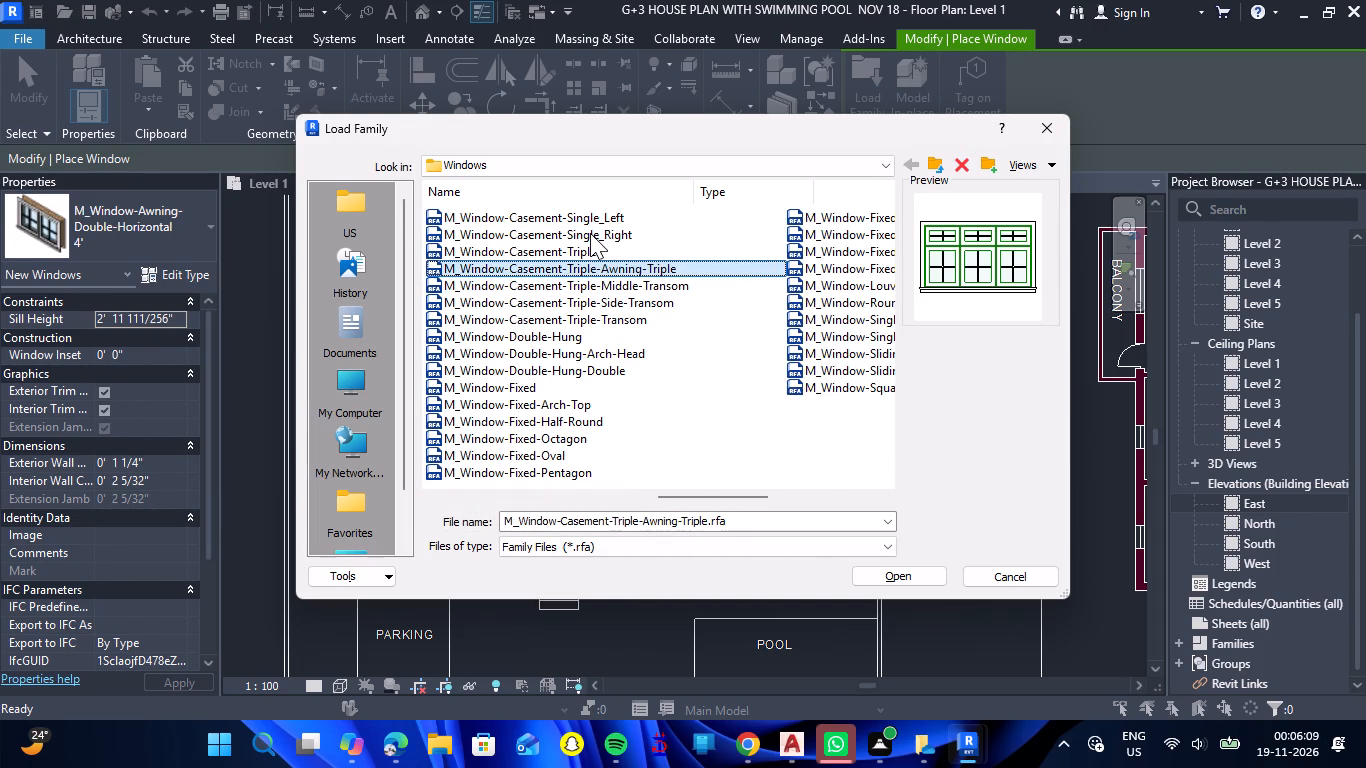
key("Down")
key("Down")
key("Down")
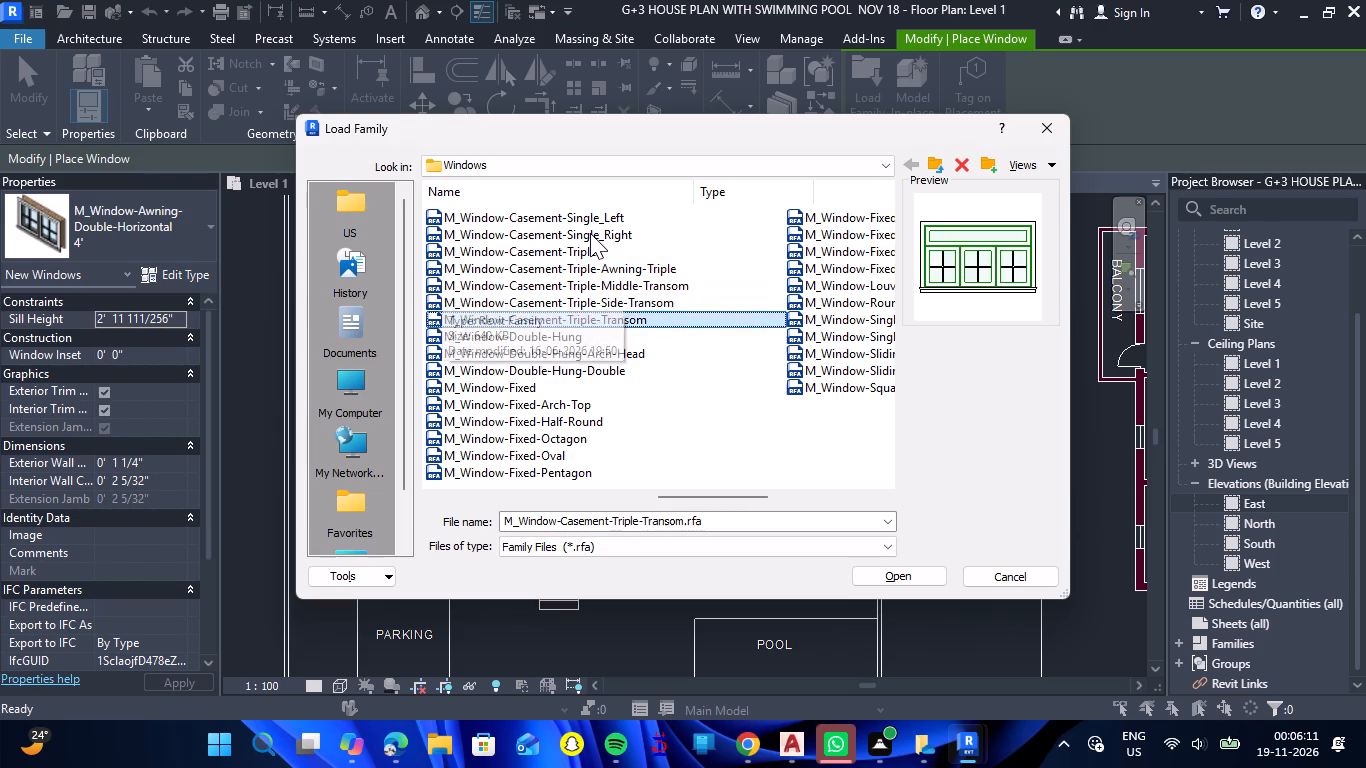
key("Down")
key("Down")
key("Down")
key("Down")
key("Down")
key("Down")
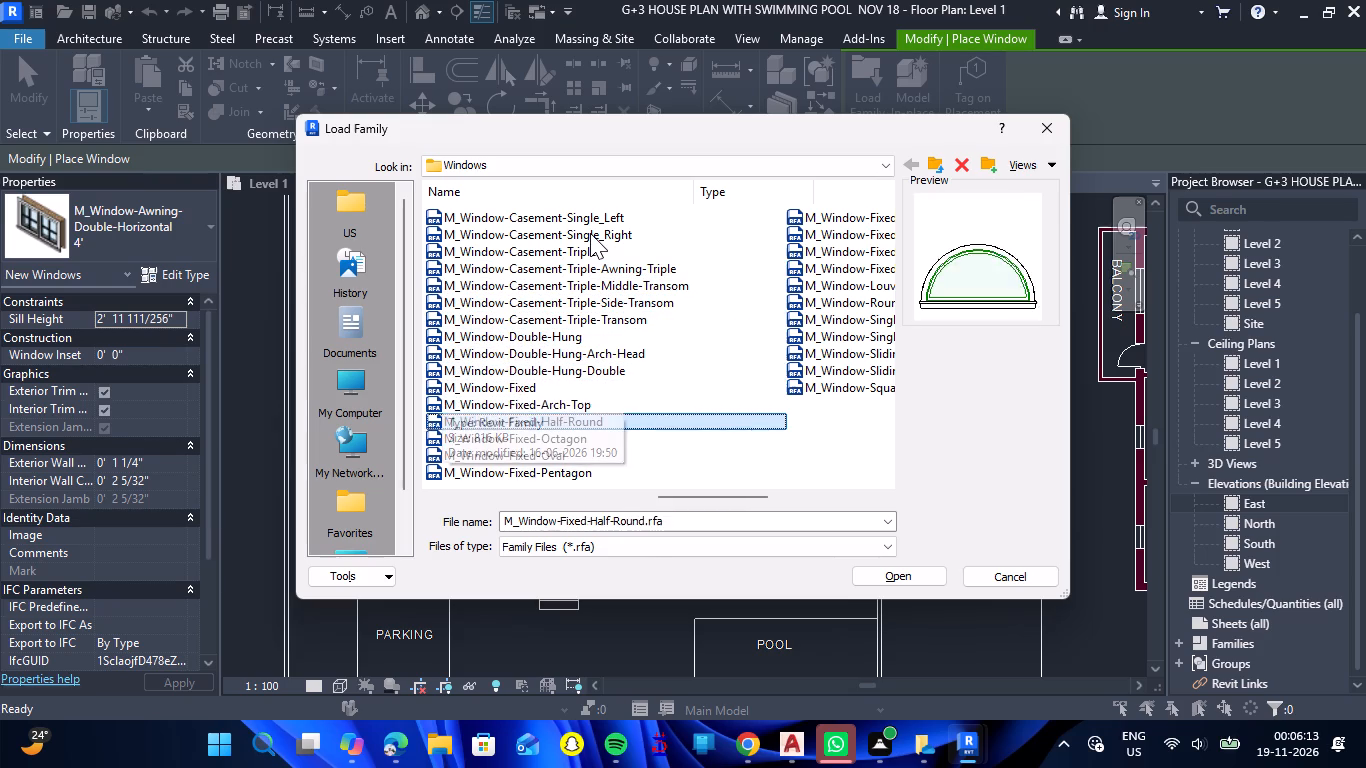
key("Down")
key("Down")
Load the M_Window-Casement-Multi-Sash-Horizontal family from the Windows library folder, using its 1800 x 1350mm type.
key("Up")
key("Up")
key("Up")
key("Up")
key("Up")
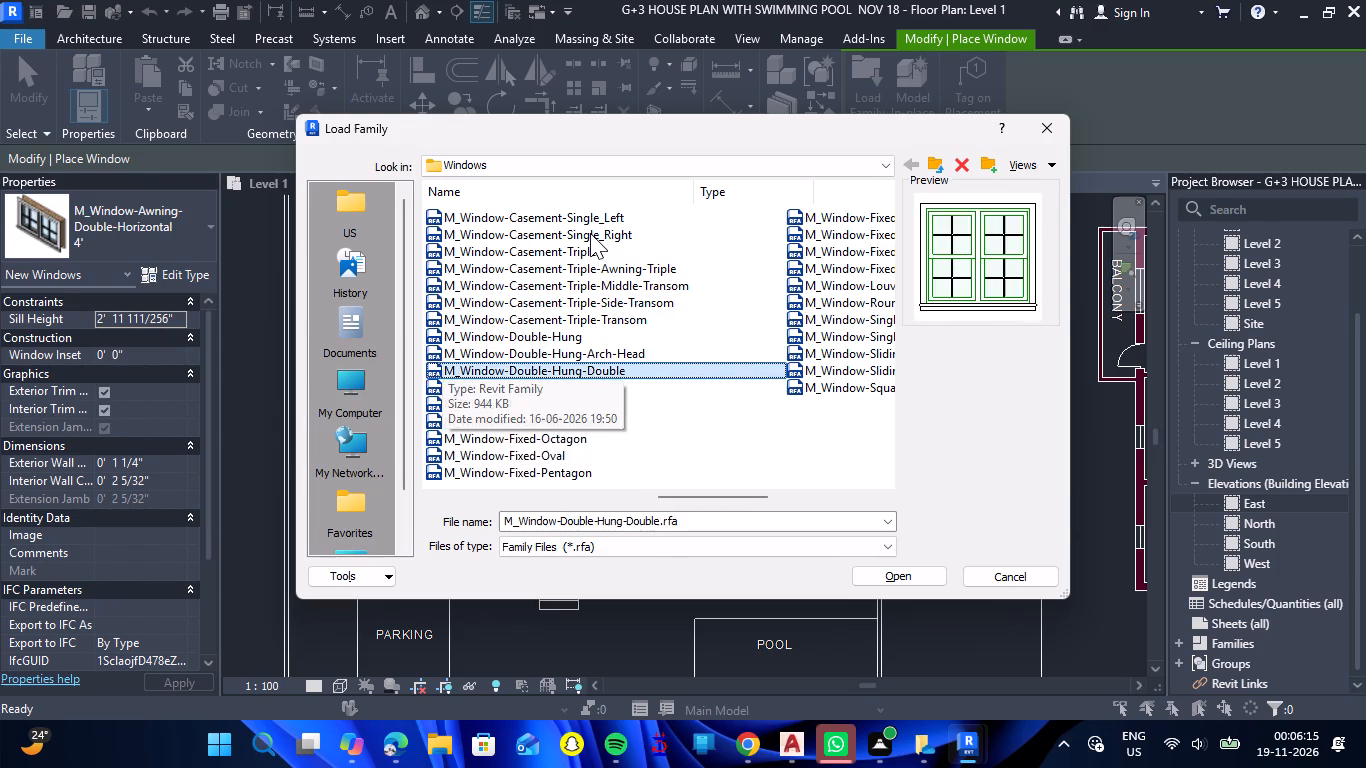
key("Up")
key("Up")
key("Up")
key("Up")
key("Up")
key("Up")
key("Up")
key("Up")
key("Up")
key("Up")
key("Up")
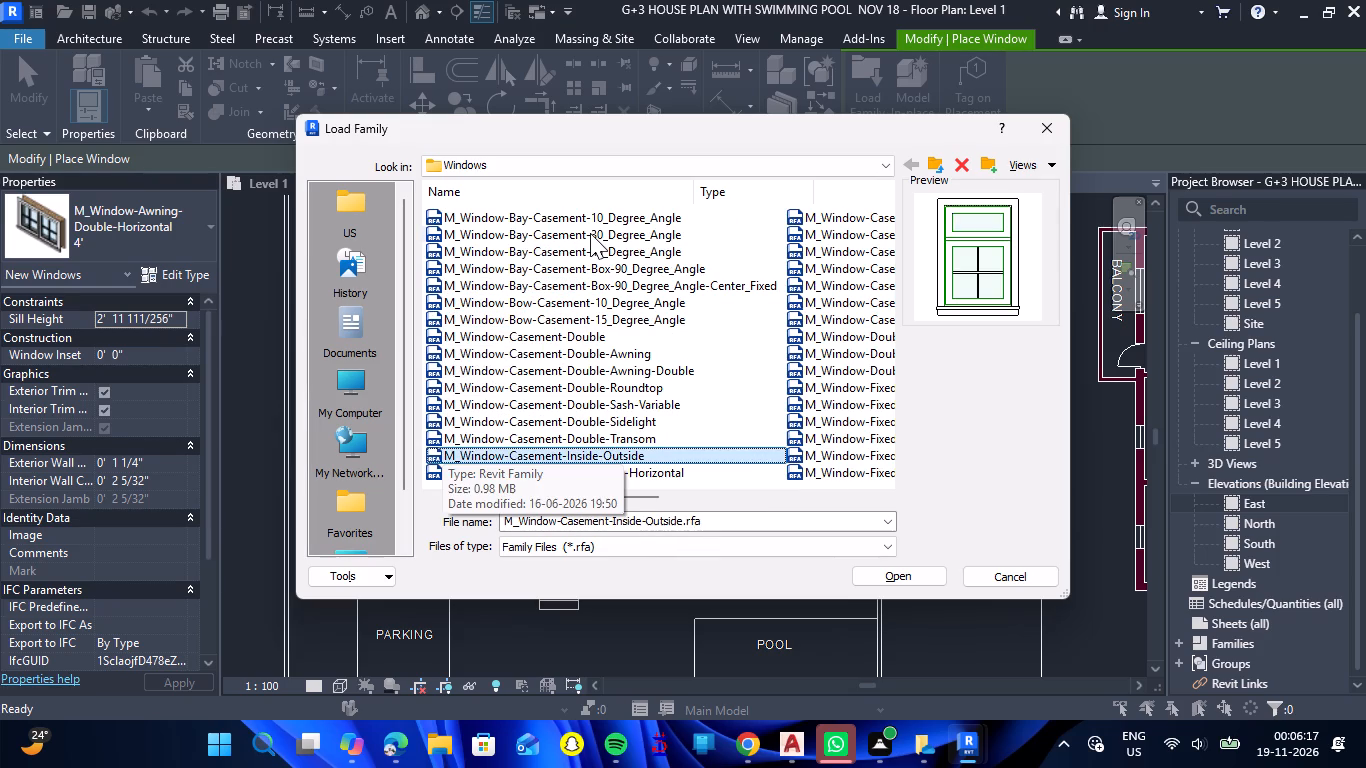
key("Up")
key("Down")
key("Down")
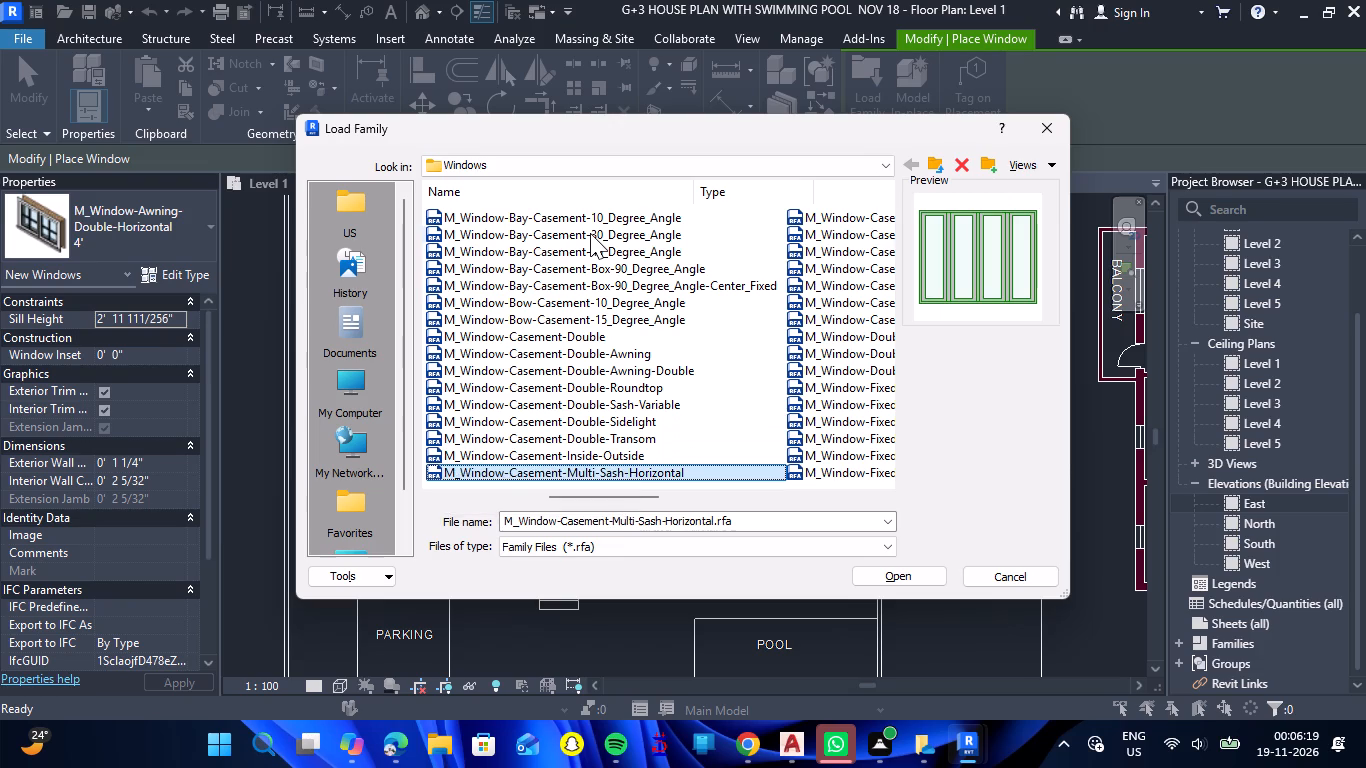
double_click(670, 470)
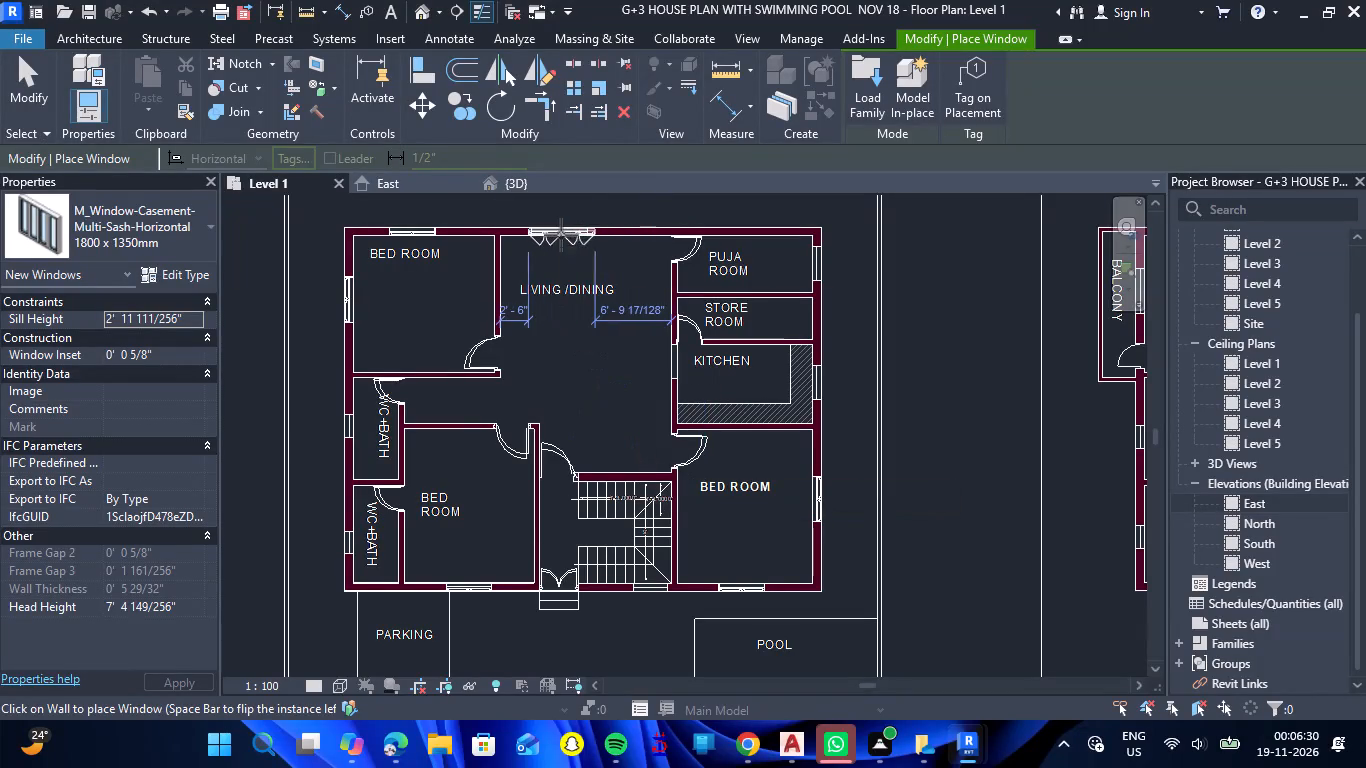
Duplicate the multi-sash casement window's 1800 x 1350mm type as 5' and set its width to 5'.
scroll(561, 235, "up", 6)
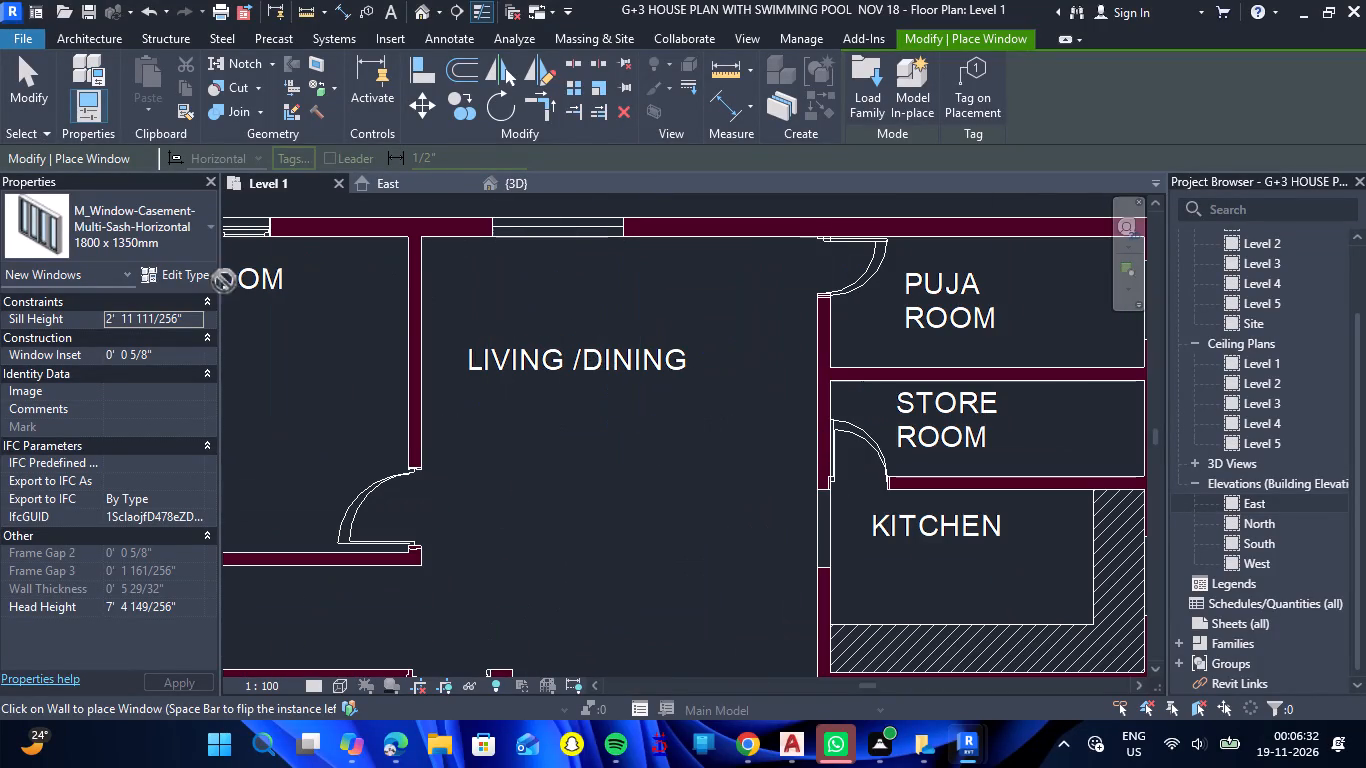
left_click(169, 273)
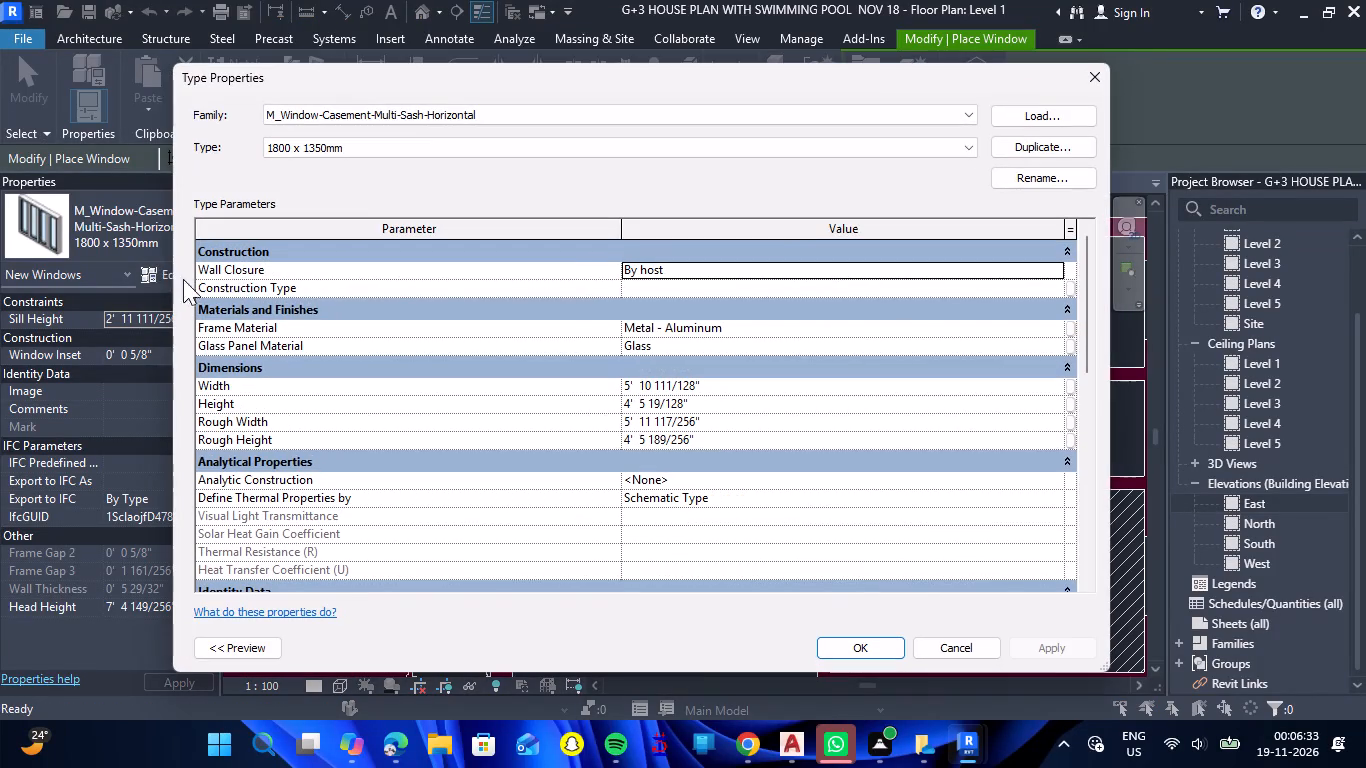
left_click(1021, 142)
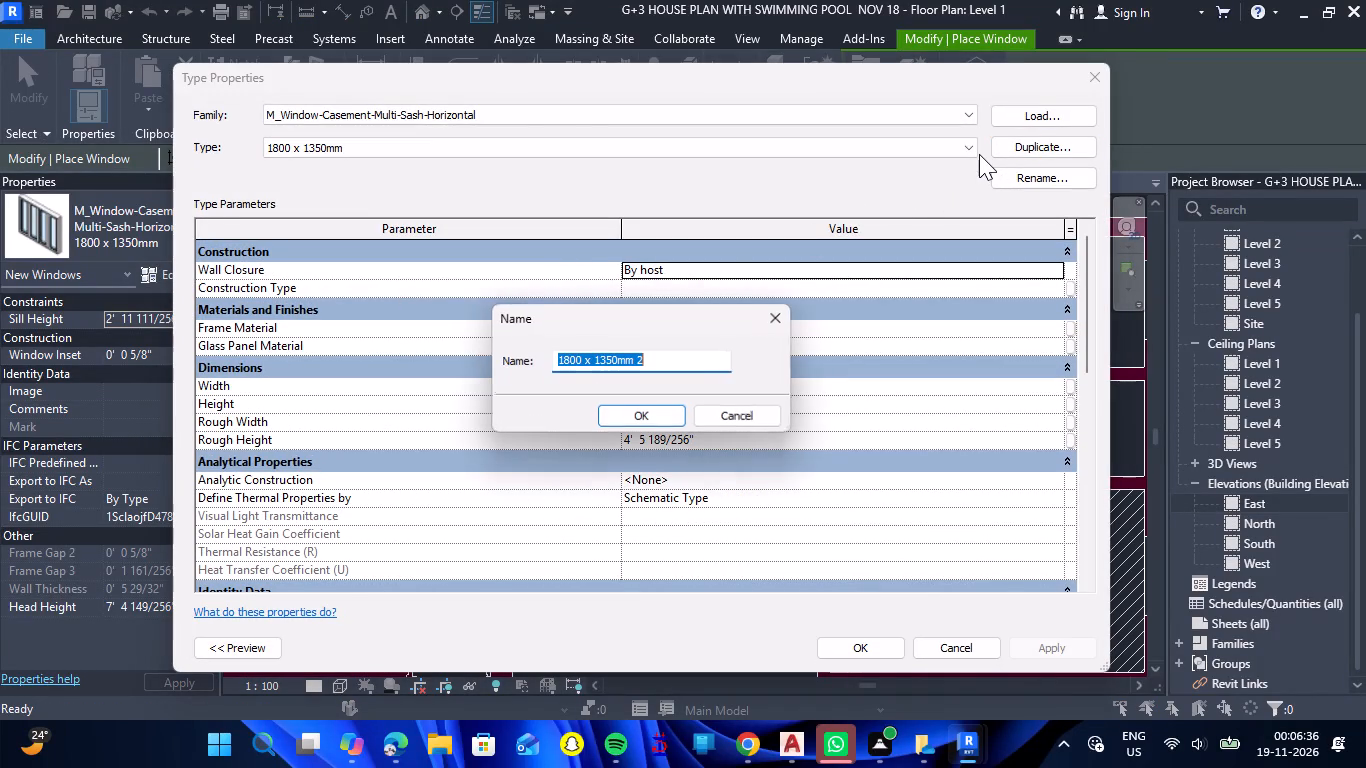
type("5'")
key("Return")
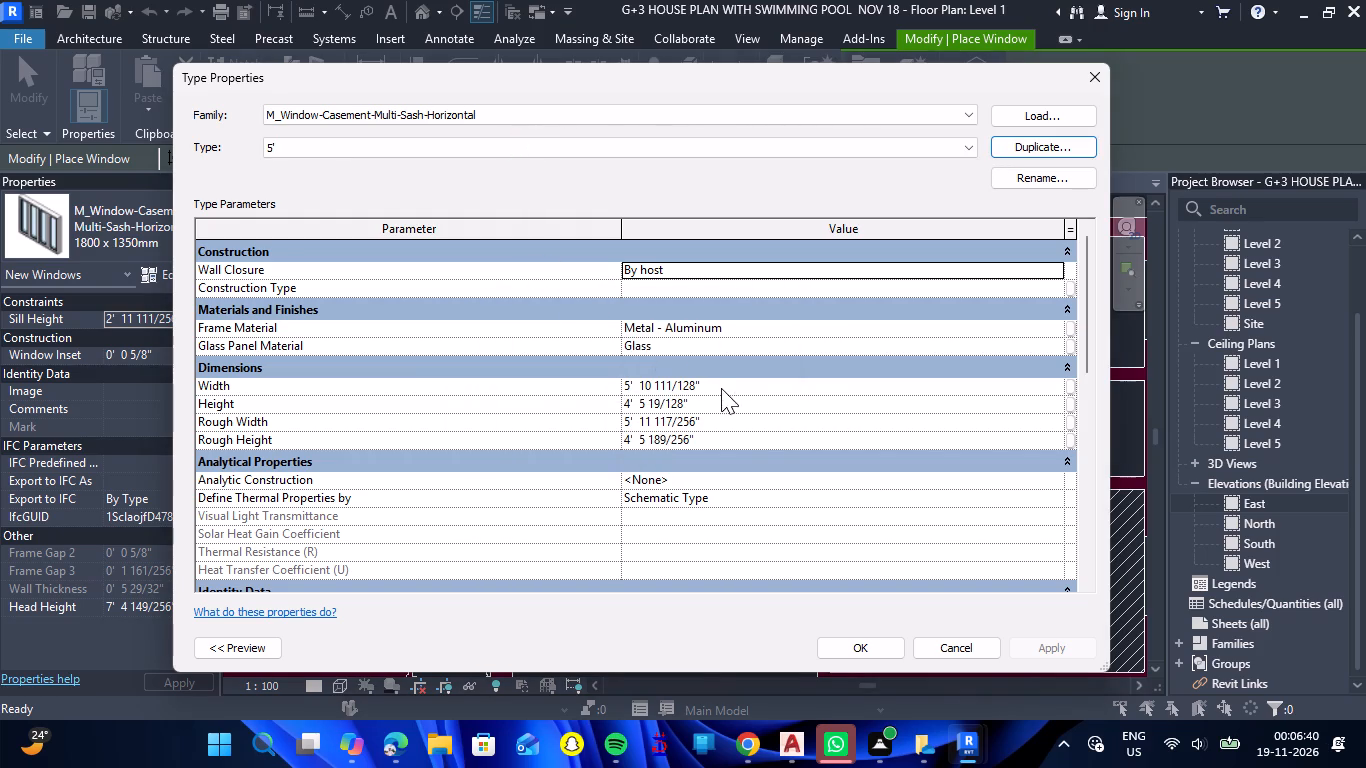
left_click(711, 379)
type("5'")
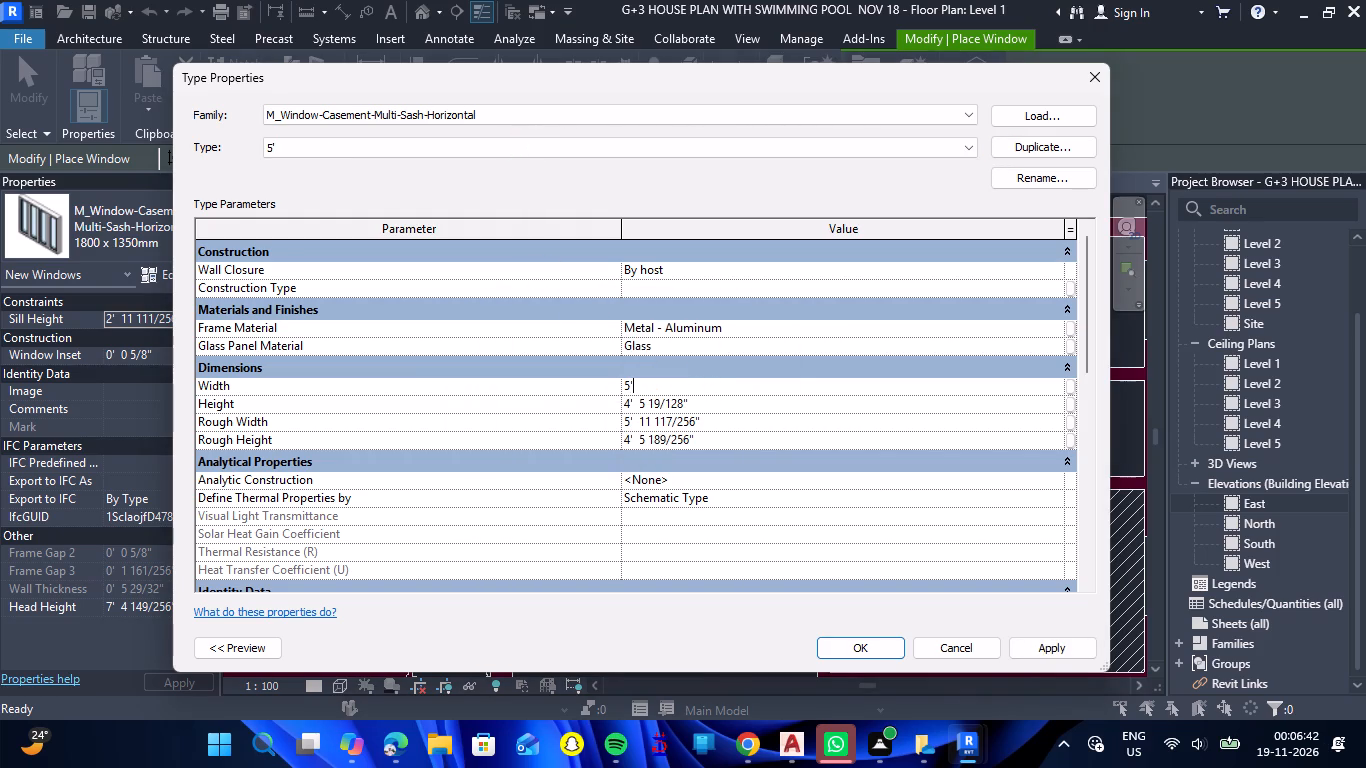
key("Return")
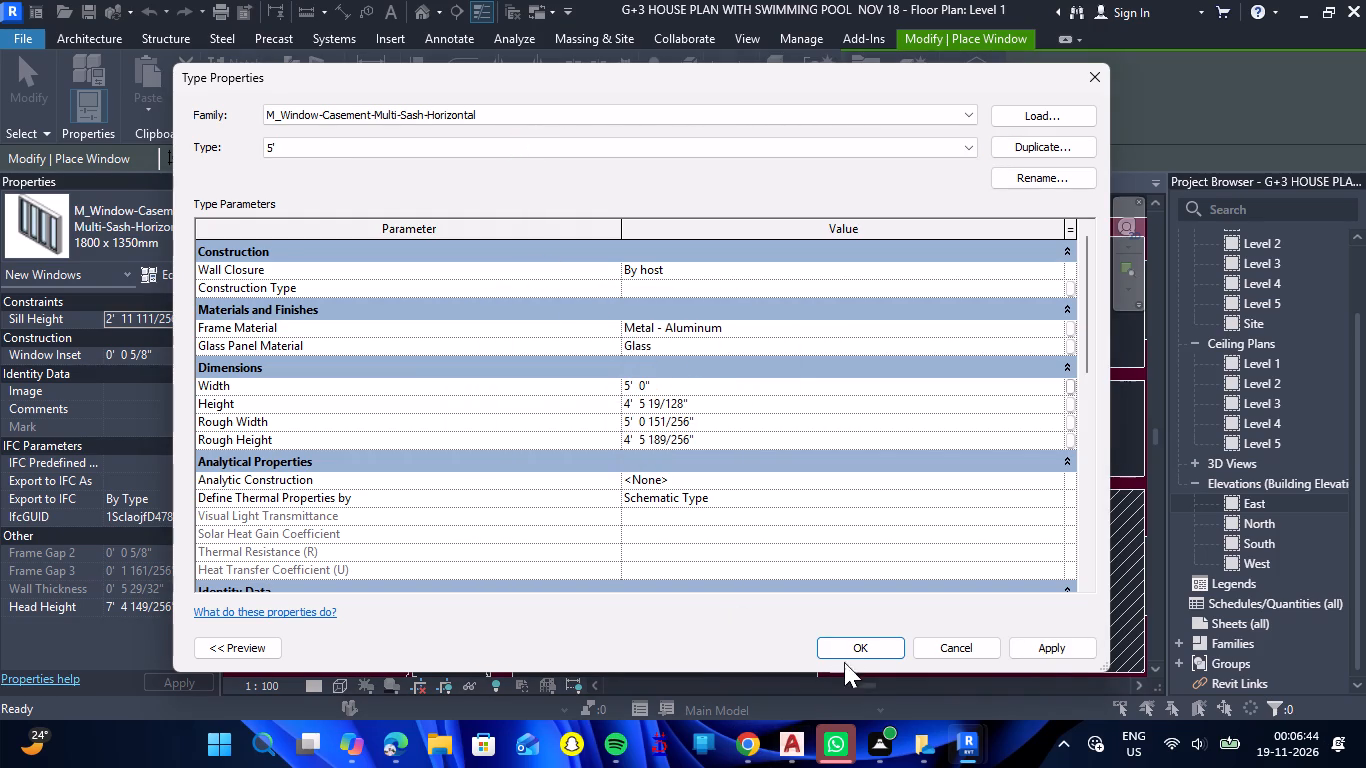
left_click(857, 648)
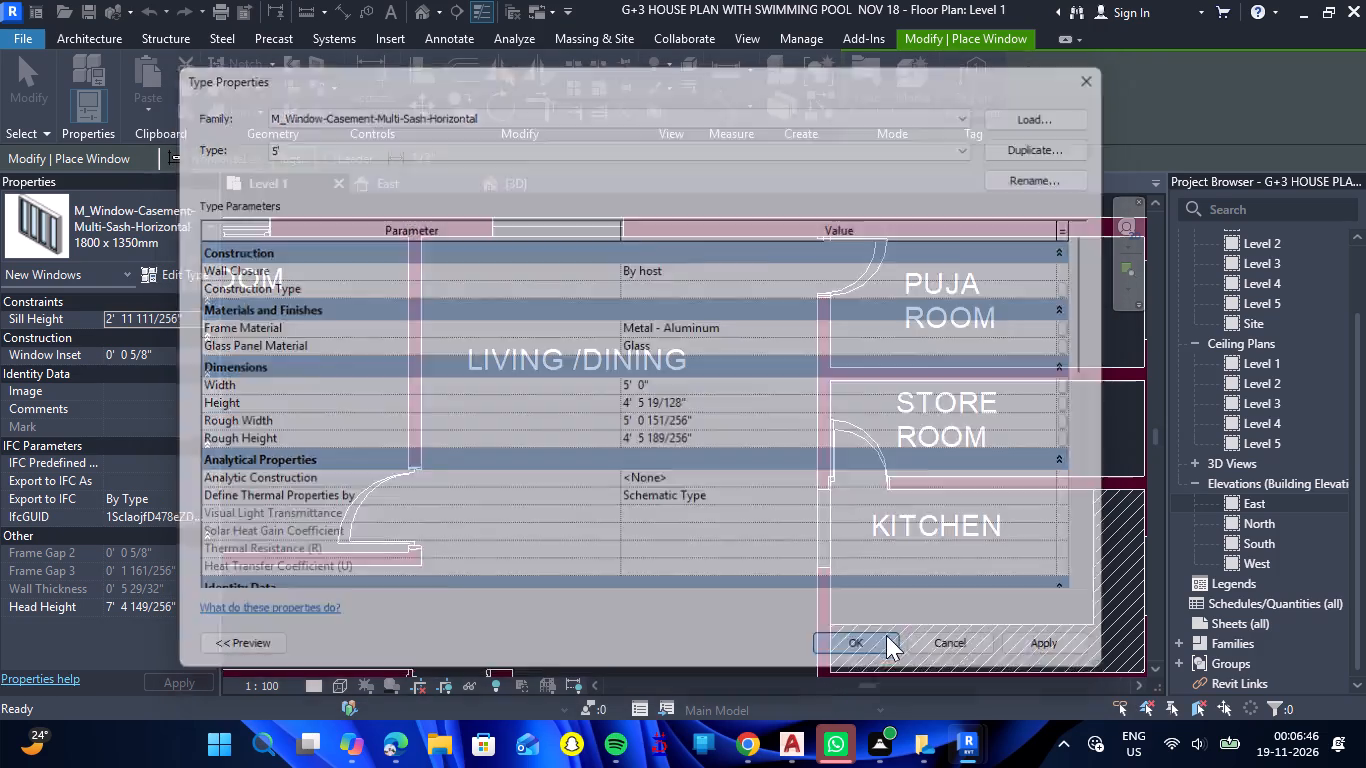
Place a 5' multi-sash casement window at the CAD opening in the living/dining room's north wall, with the sashes opening outward.
scroll(526, 226, "up", 6)
scroll(591, 282, "down", 5)
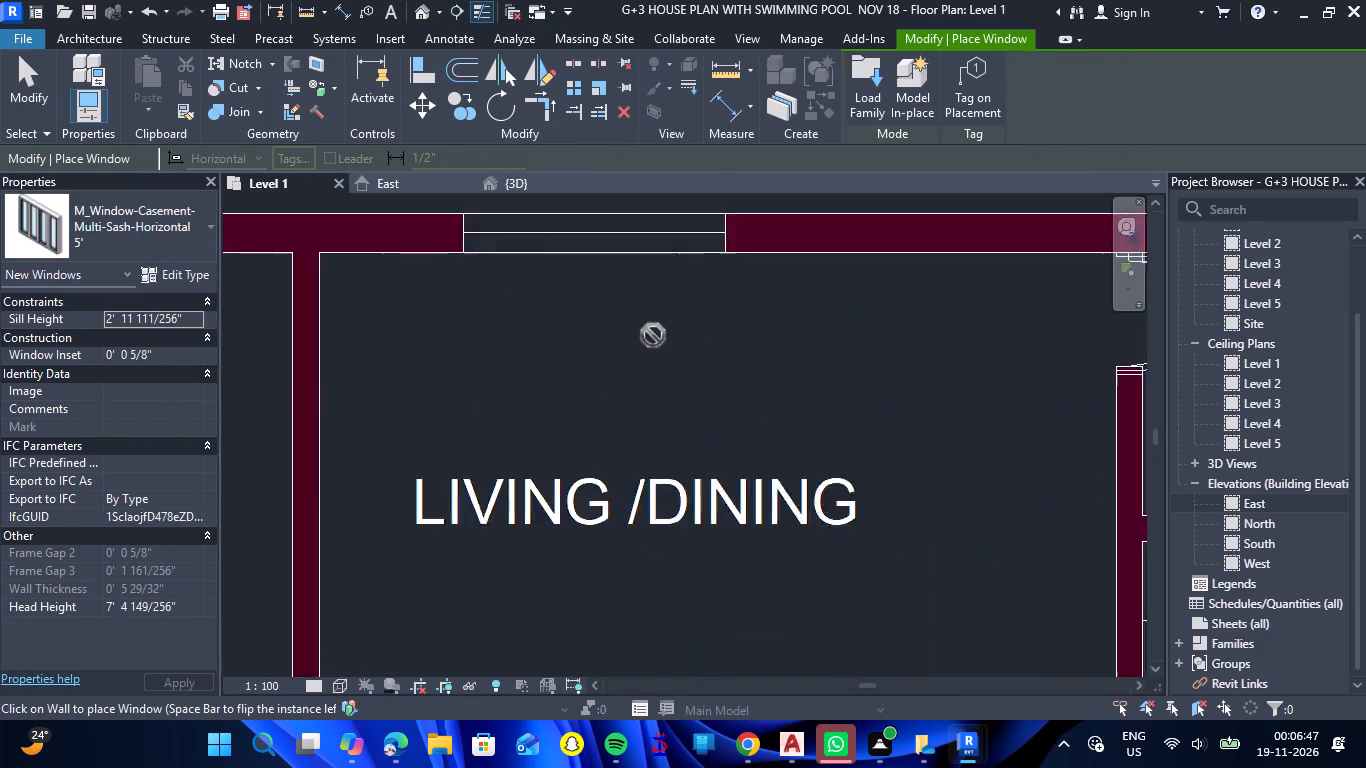
scroll(653, 335, "down", 5)
scroll(634, 293, "up", 11)
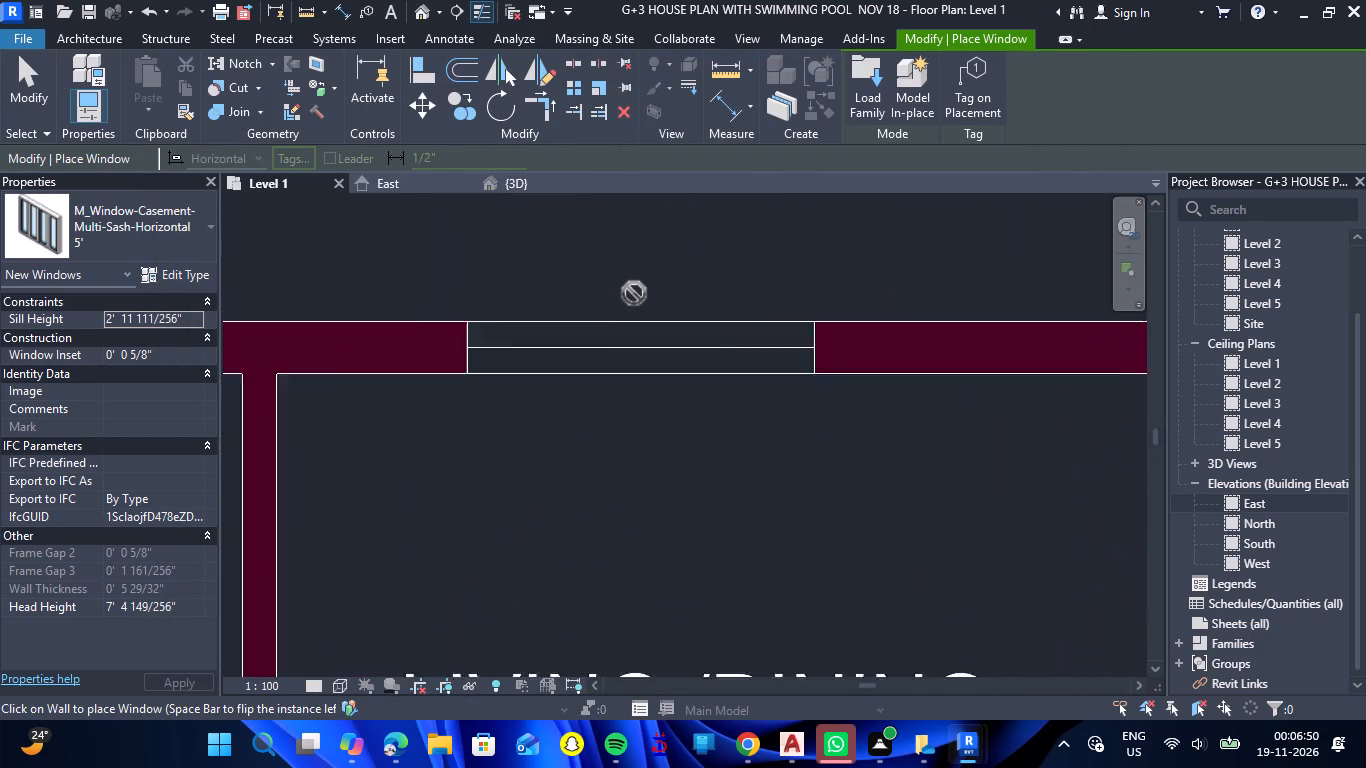
scroll(634, 293, "up", 2)
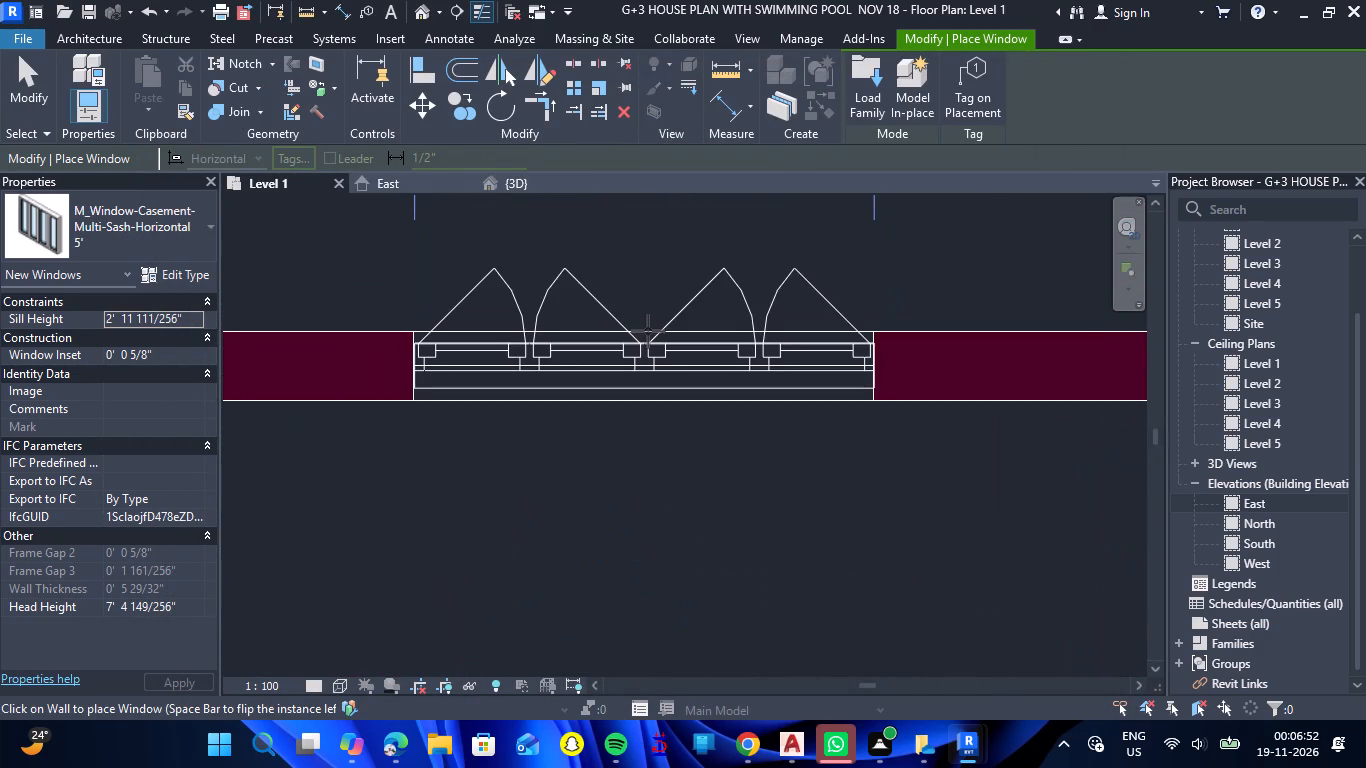
scroll(646, 330, "up", 1)
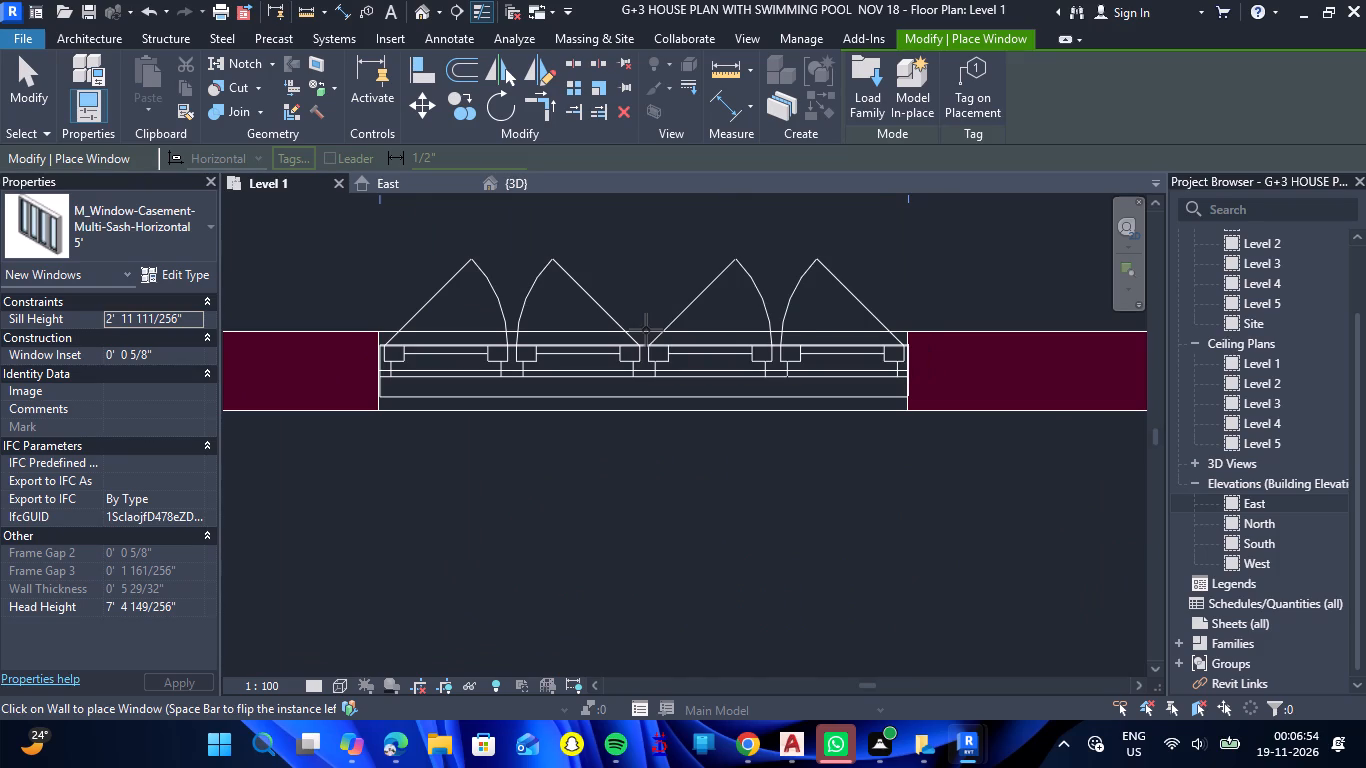
left_click(646, 330)
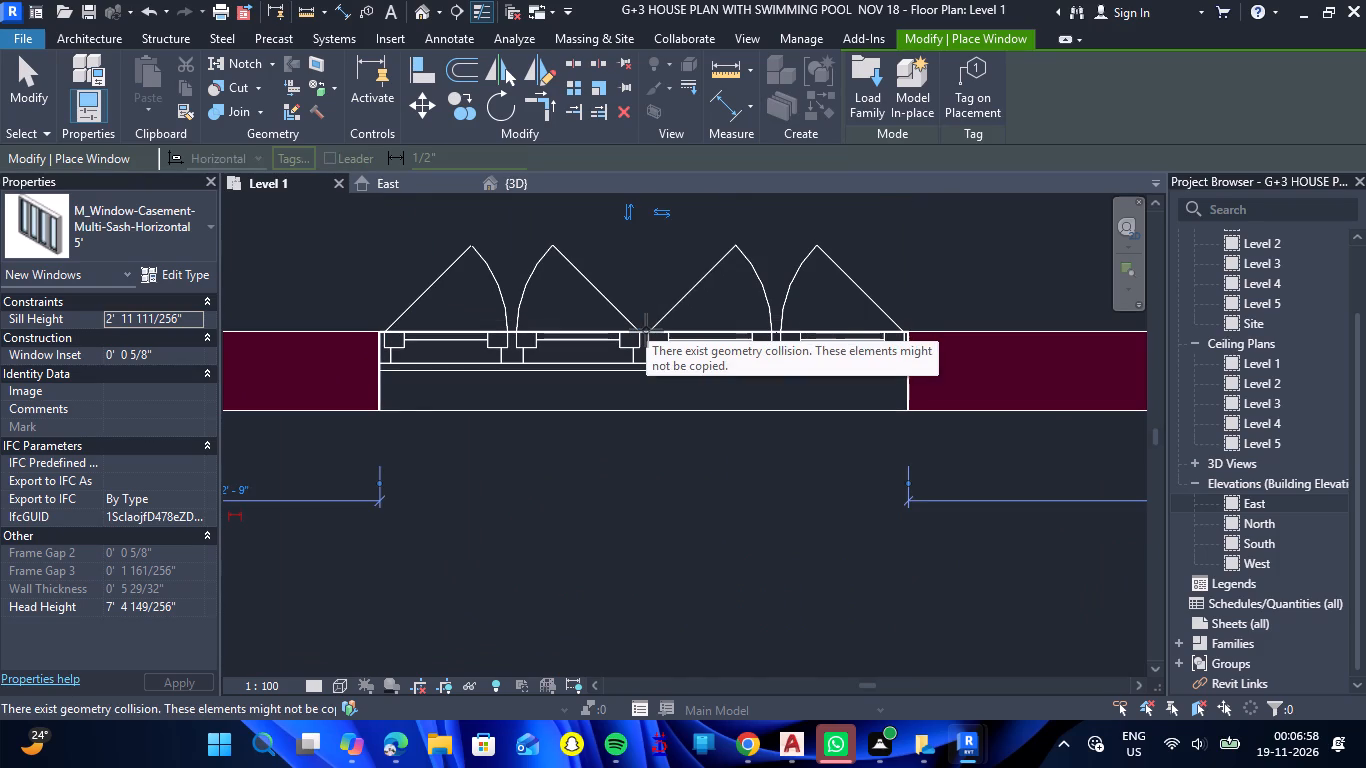
scroll(646, 330, "down", 13)
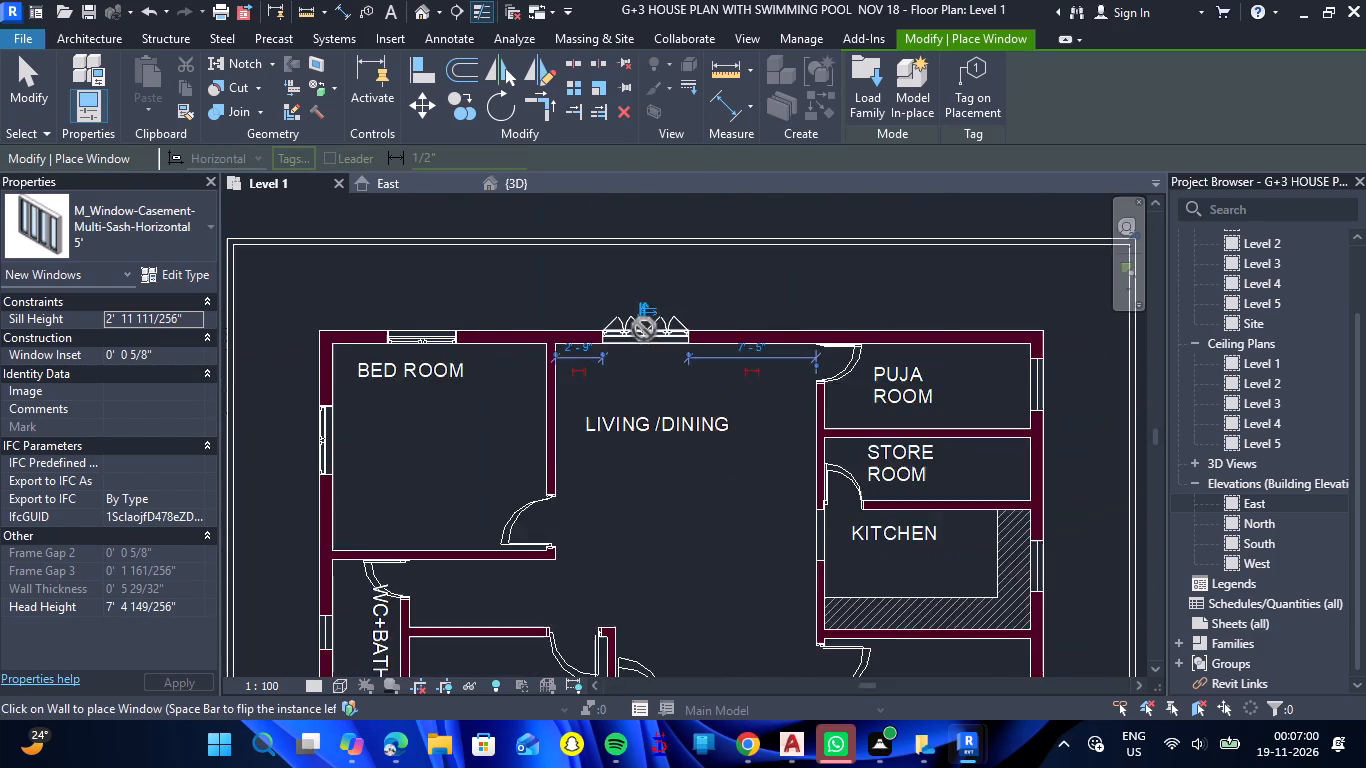
scroll(644, 329, "down", 5)
key("Escape")
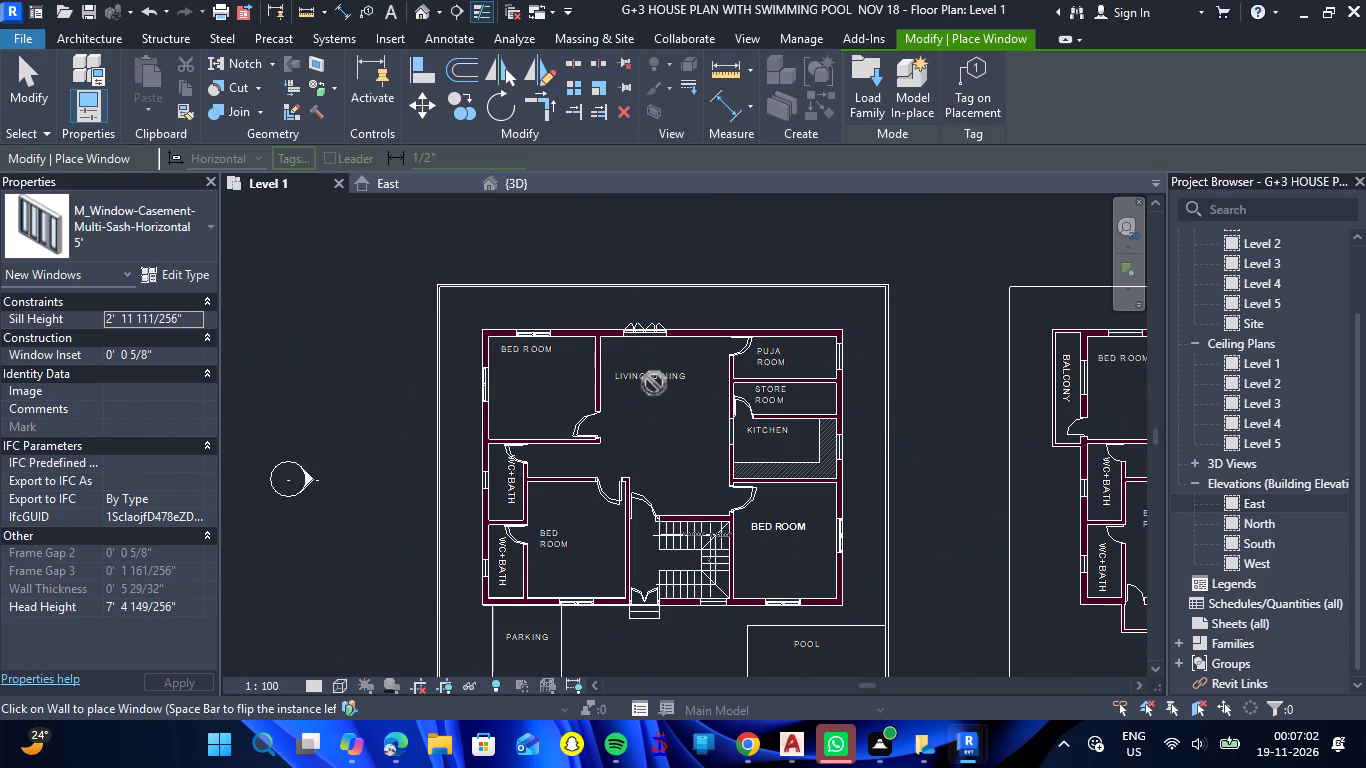
scroll(653, 380, "down", 3)
key("Escape")
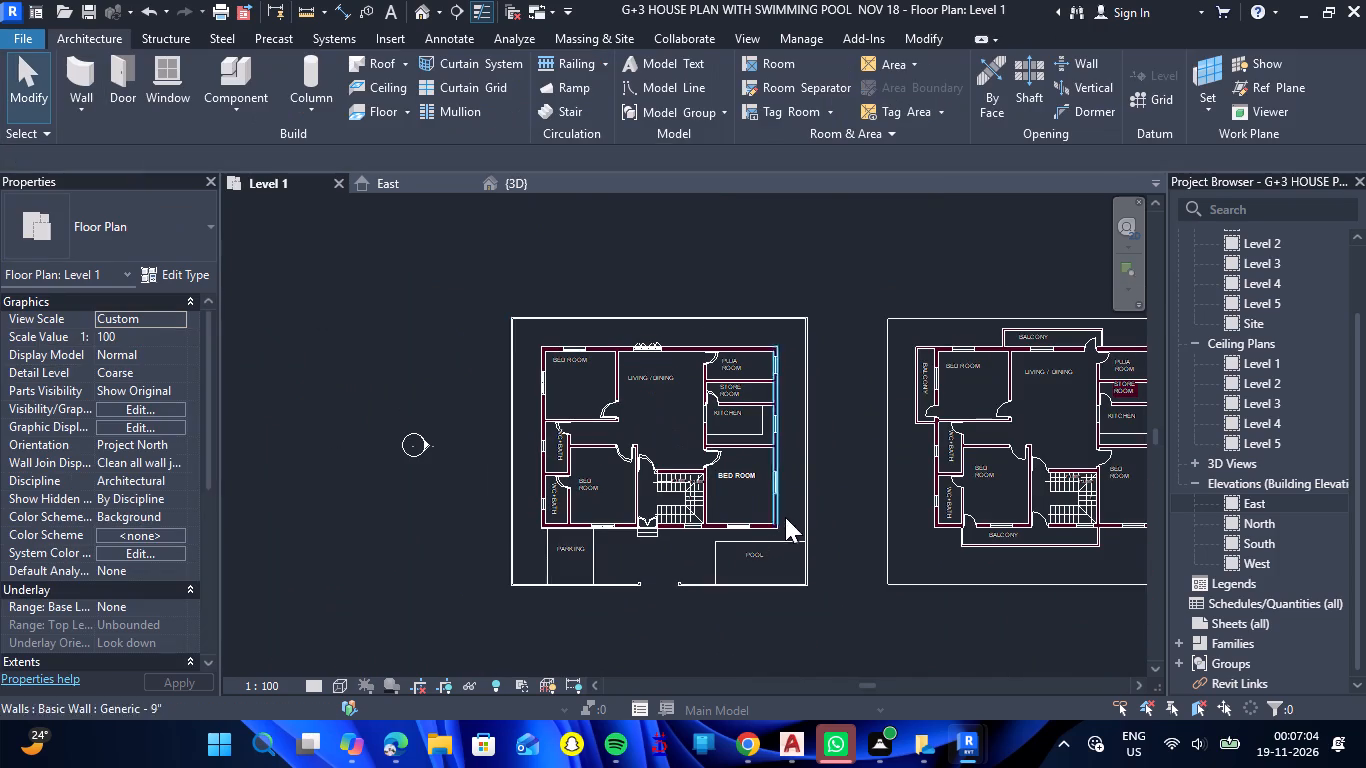
Compare the previews of the window families in the Windows library folder for a suitable puja room and kitchen window.
scroll(790, 480, "up", 5)
scroll(755, 214, "up", 1)
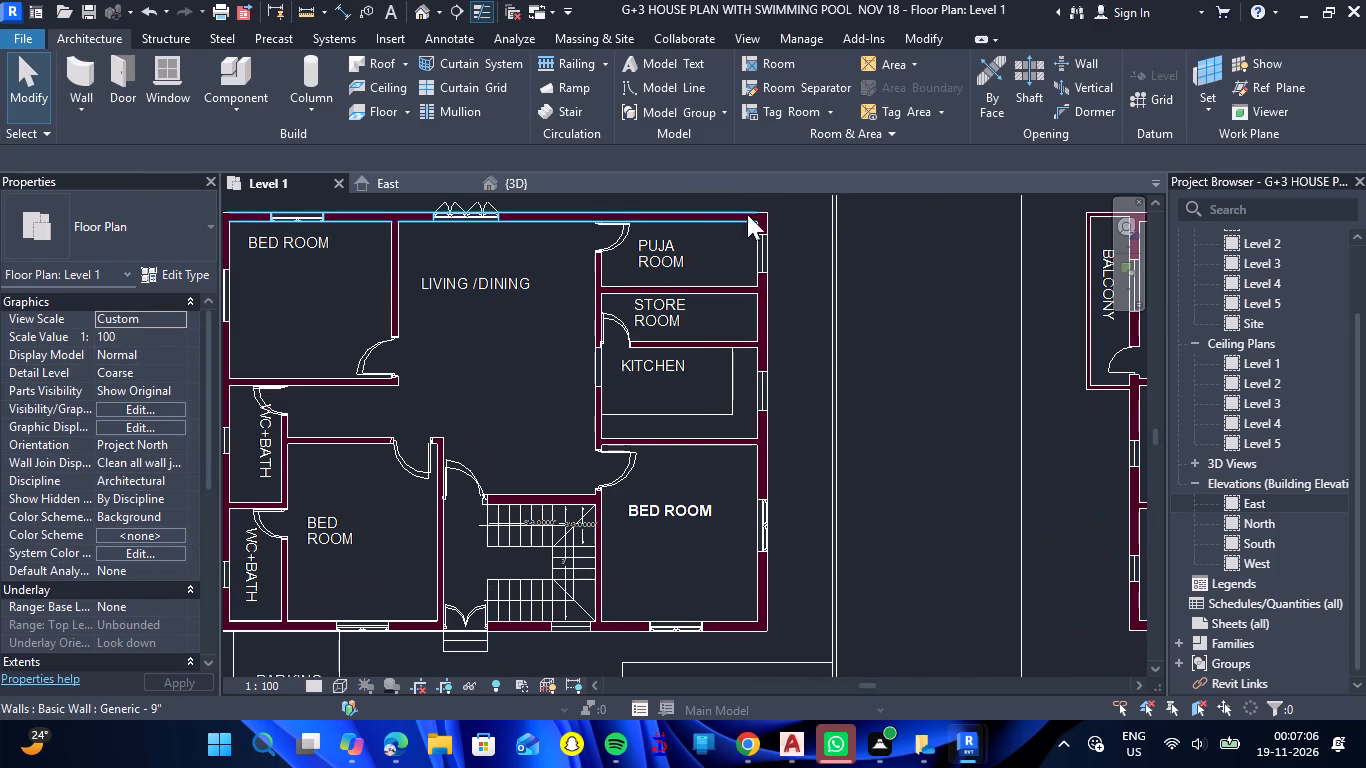
left_click(165, 88)
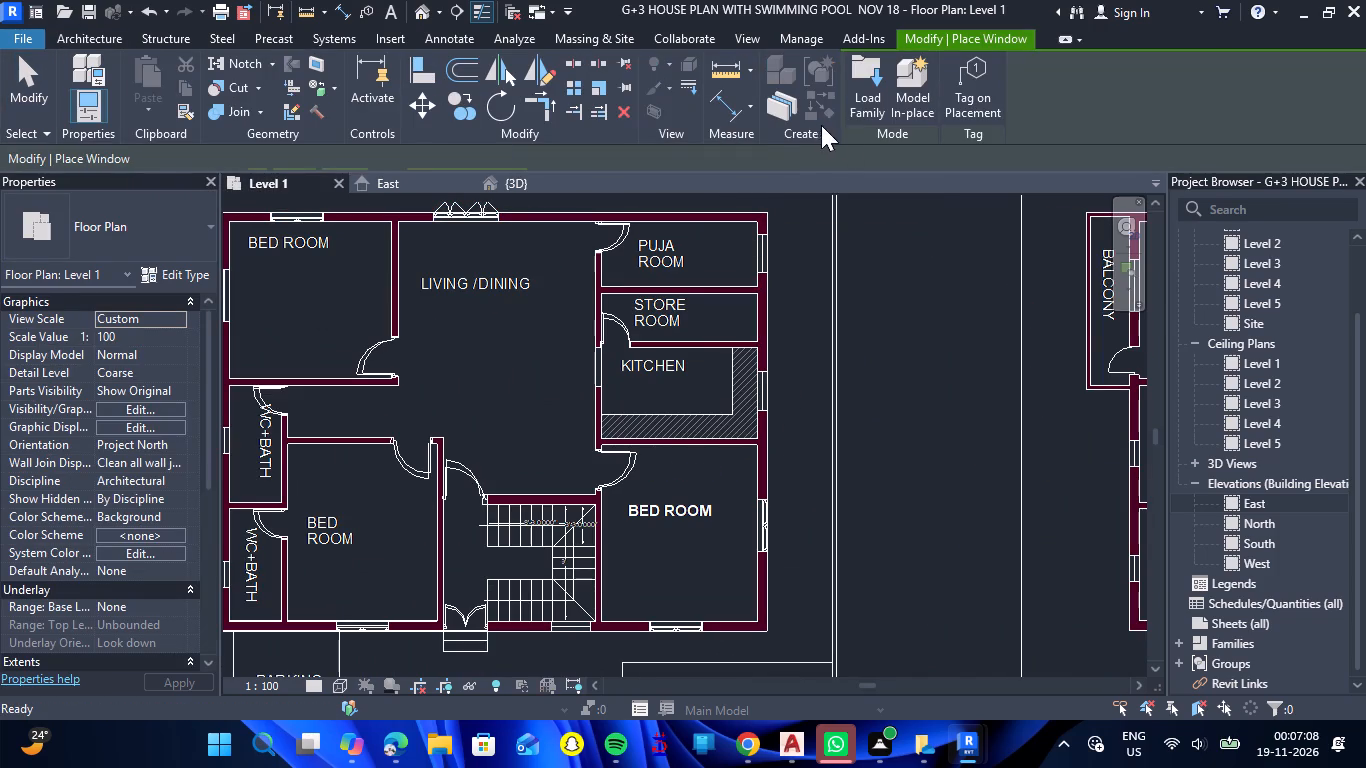
left_click(865, 109)
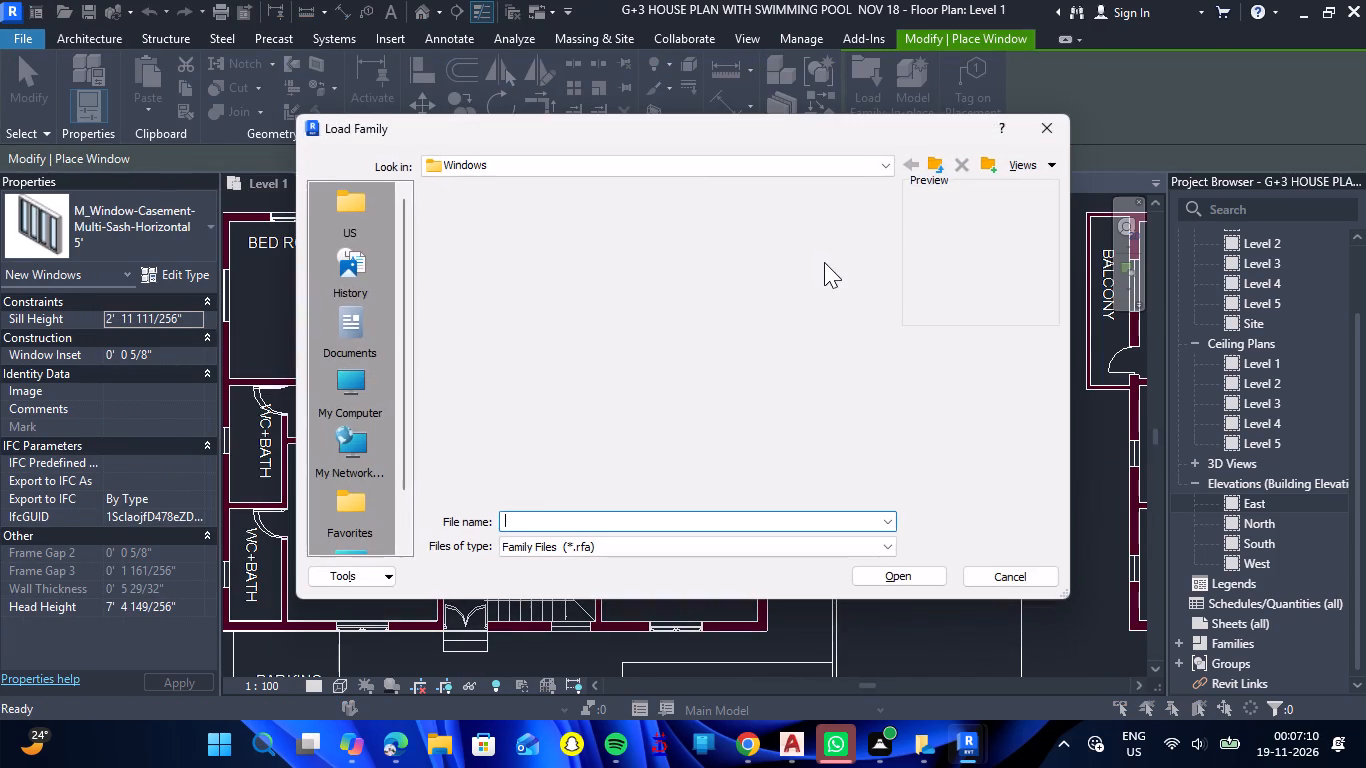
left_click(556, 256)
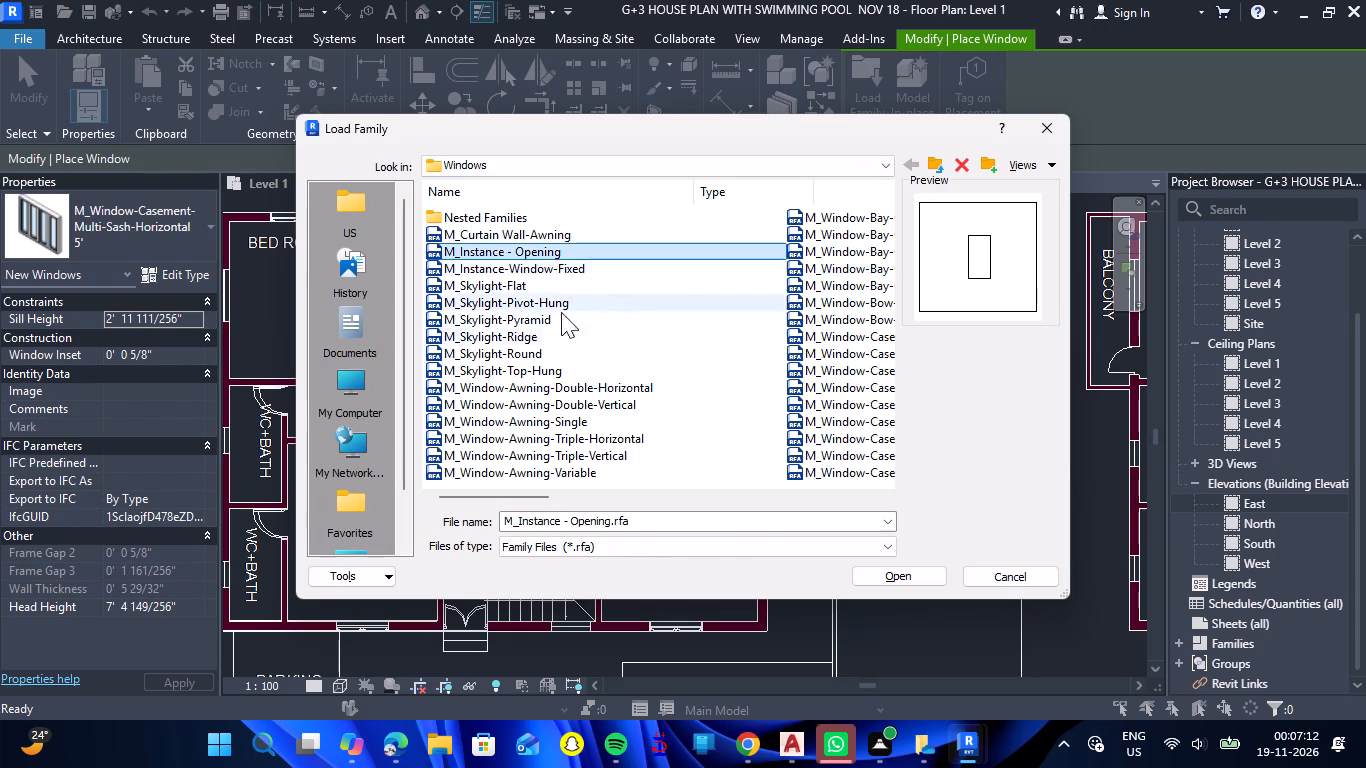
left_click(561, 469)
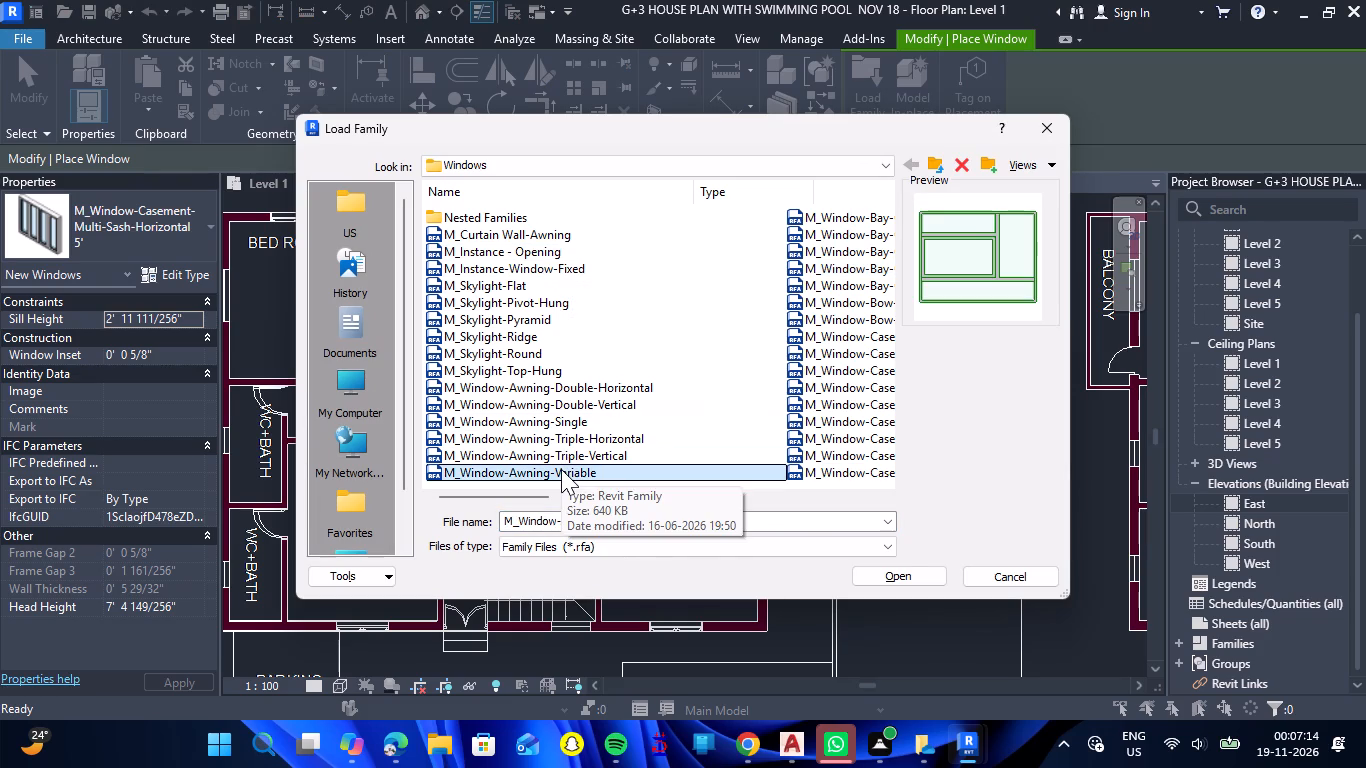
key("Down")
key("Down")
key("Down")
key("Down")
key("Down")
key("Down")
key("Down")
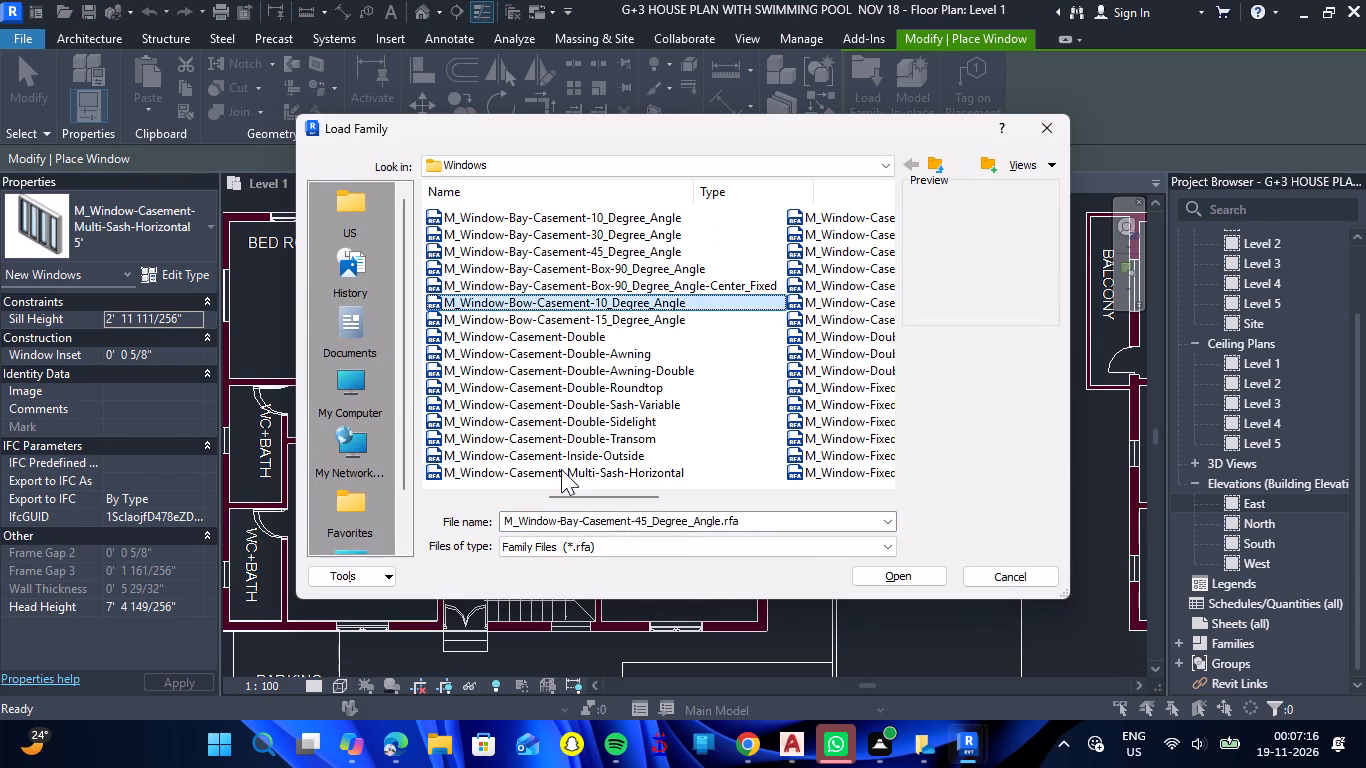
key("Down")
key("Down")
key("Up")
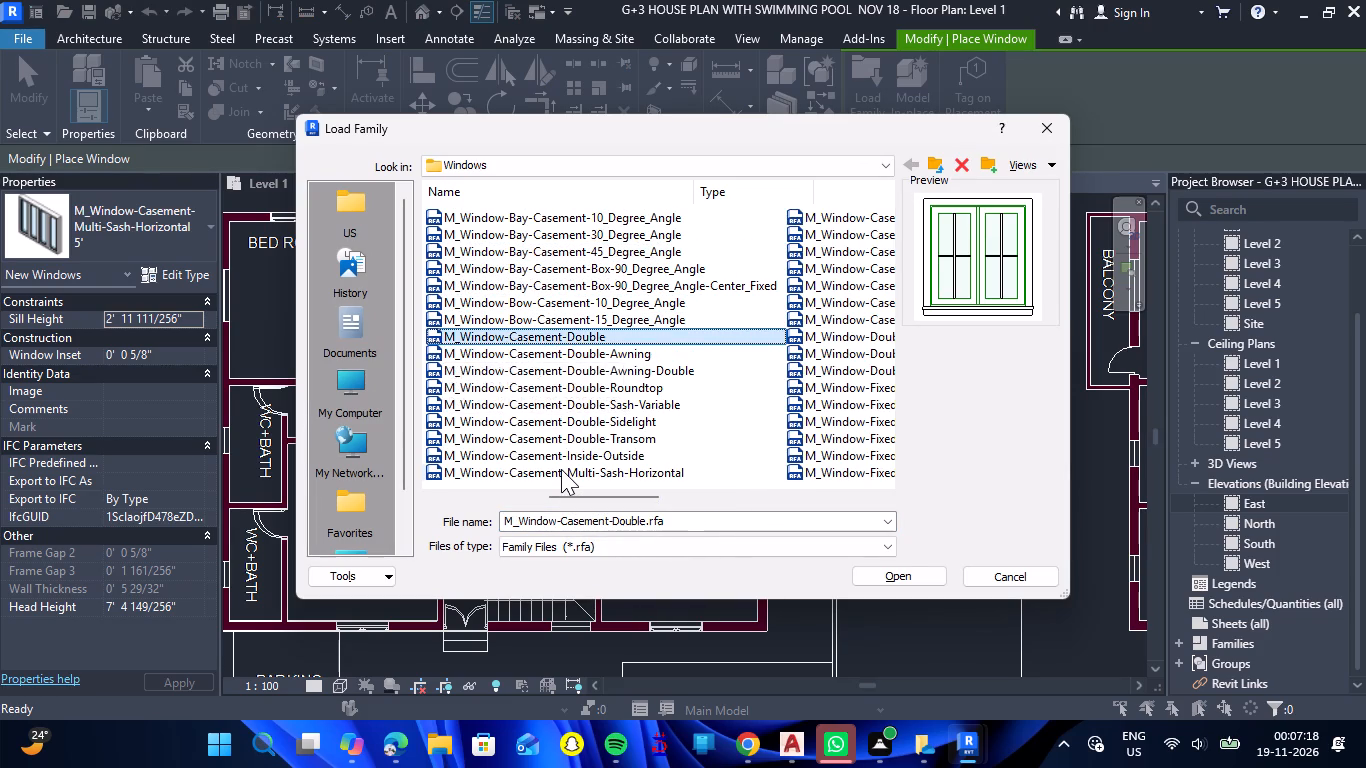
key("Down")
key("Down")
key("Down")
key("Down")
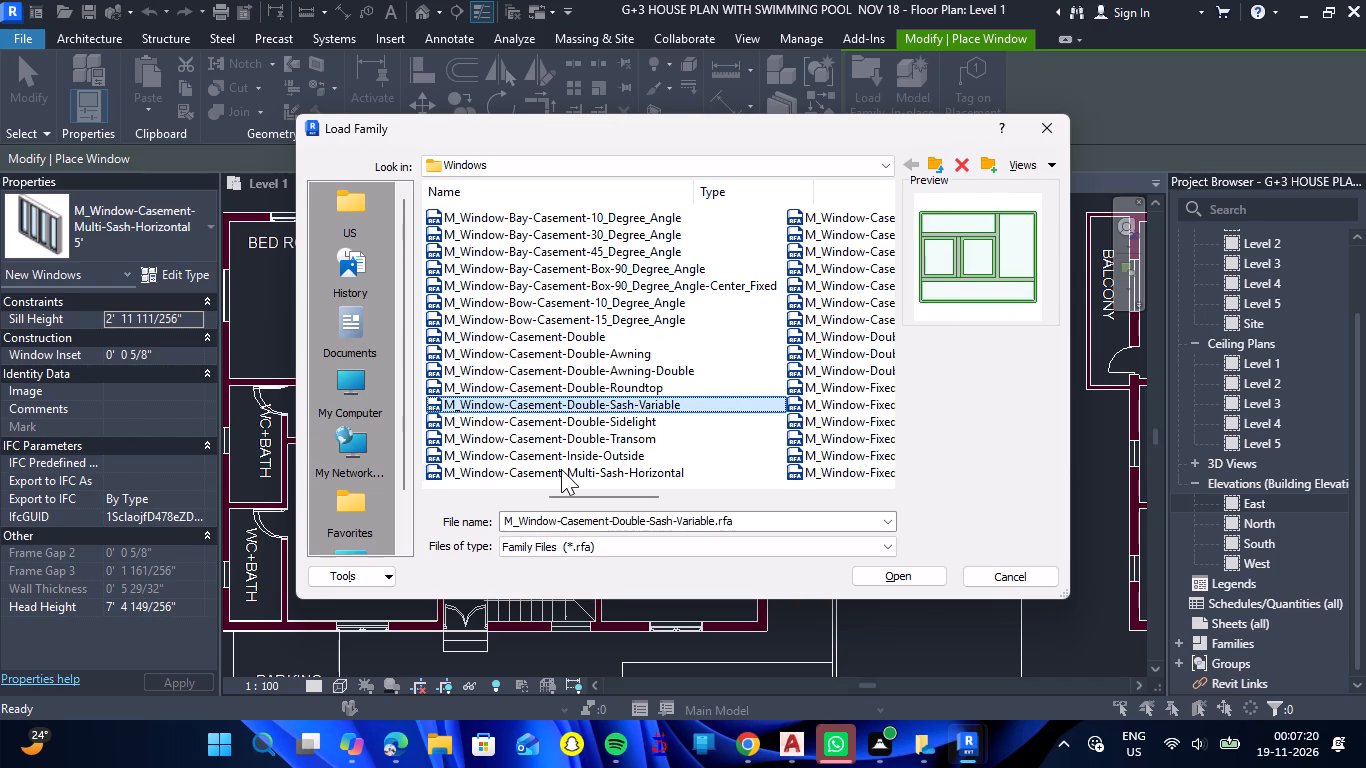
key("Up")
key("Down")
key("Down")
key("Down")
key("Up")
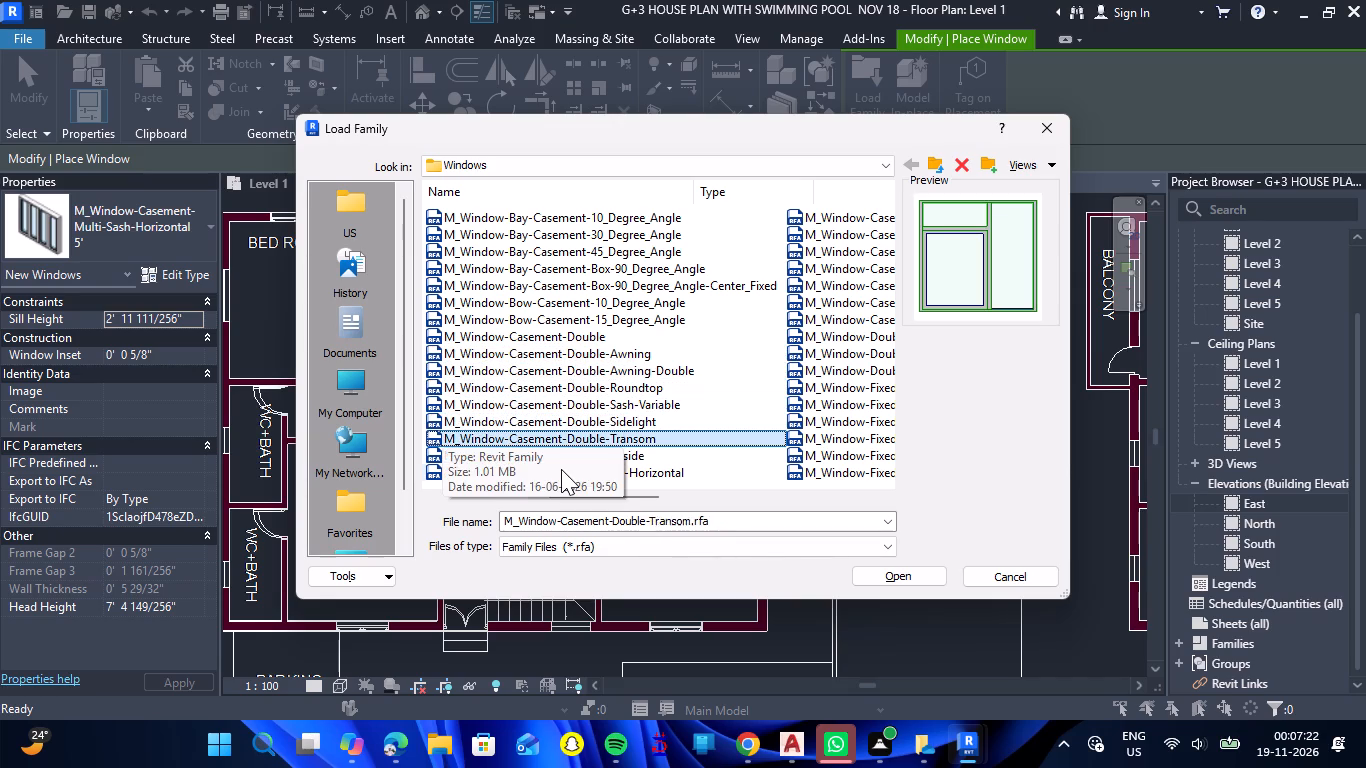
Load the M_Window-Casement-Double-Sash-Variable family from the Windows library folder.
key("Up")
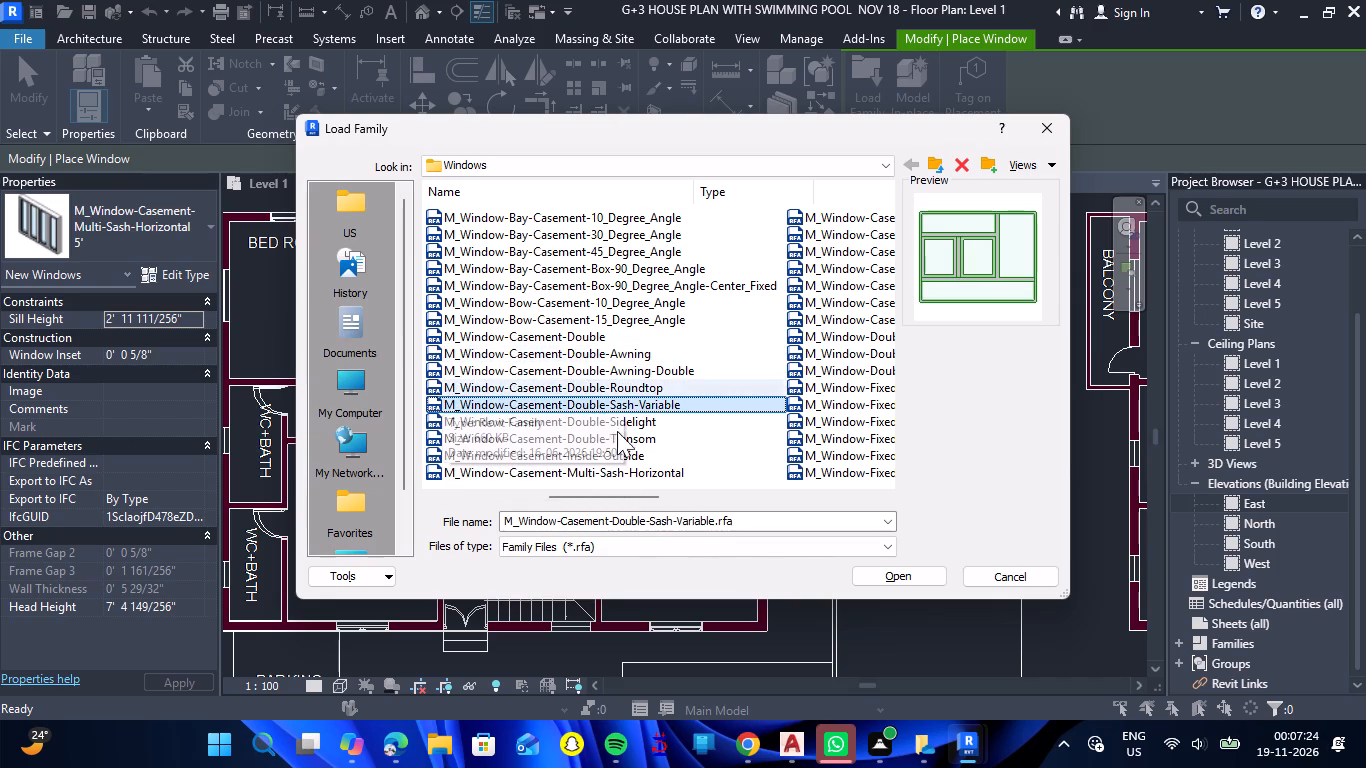
double_click(671, 403)
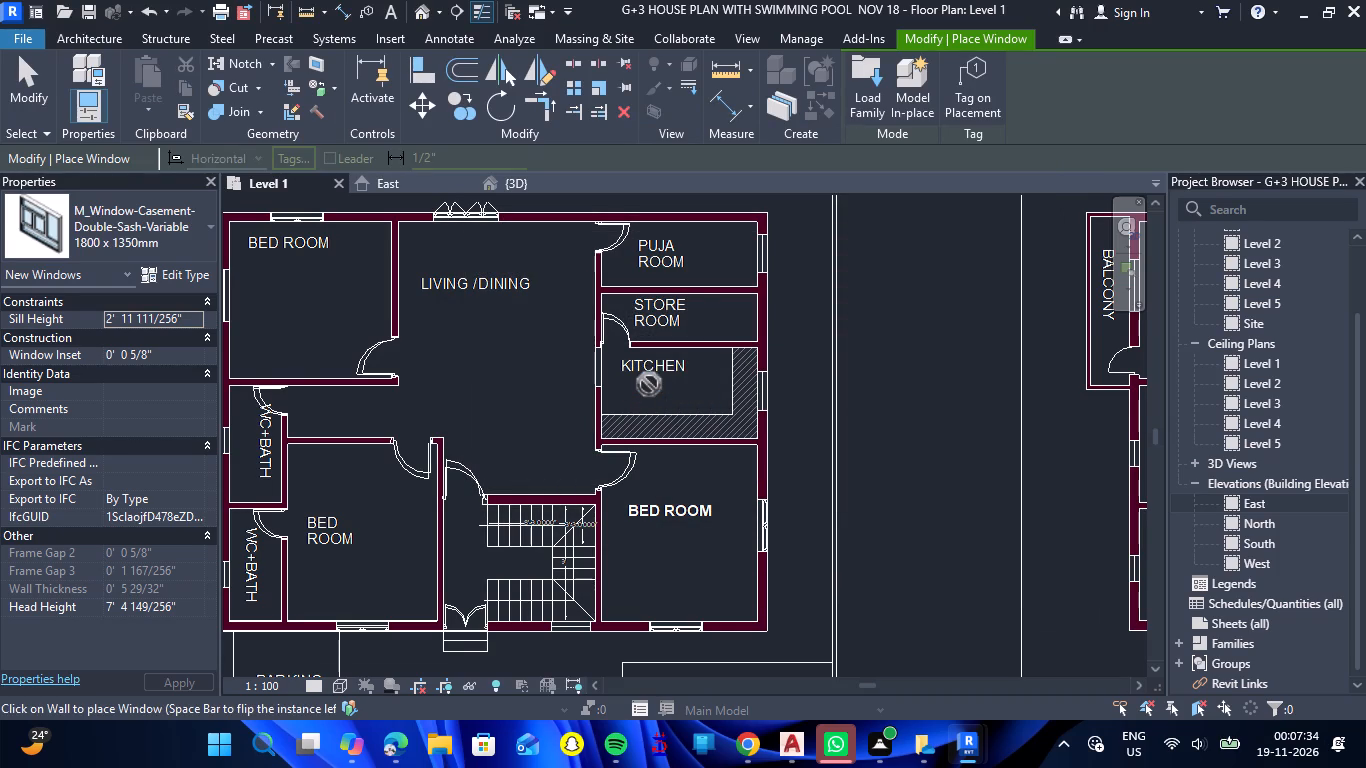
Duplicate the double-sash variable window's 1800 x 1350mm type as 3' and set its width to 3'.
left_click(166, 273)
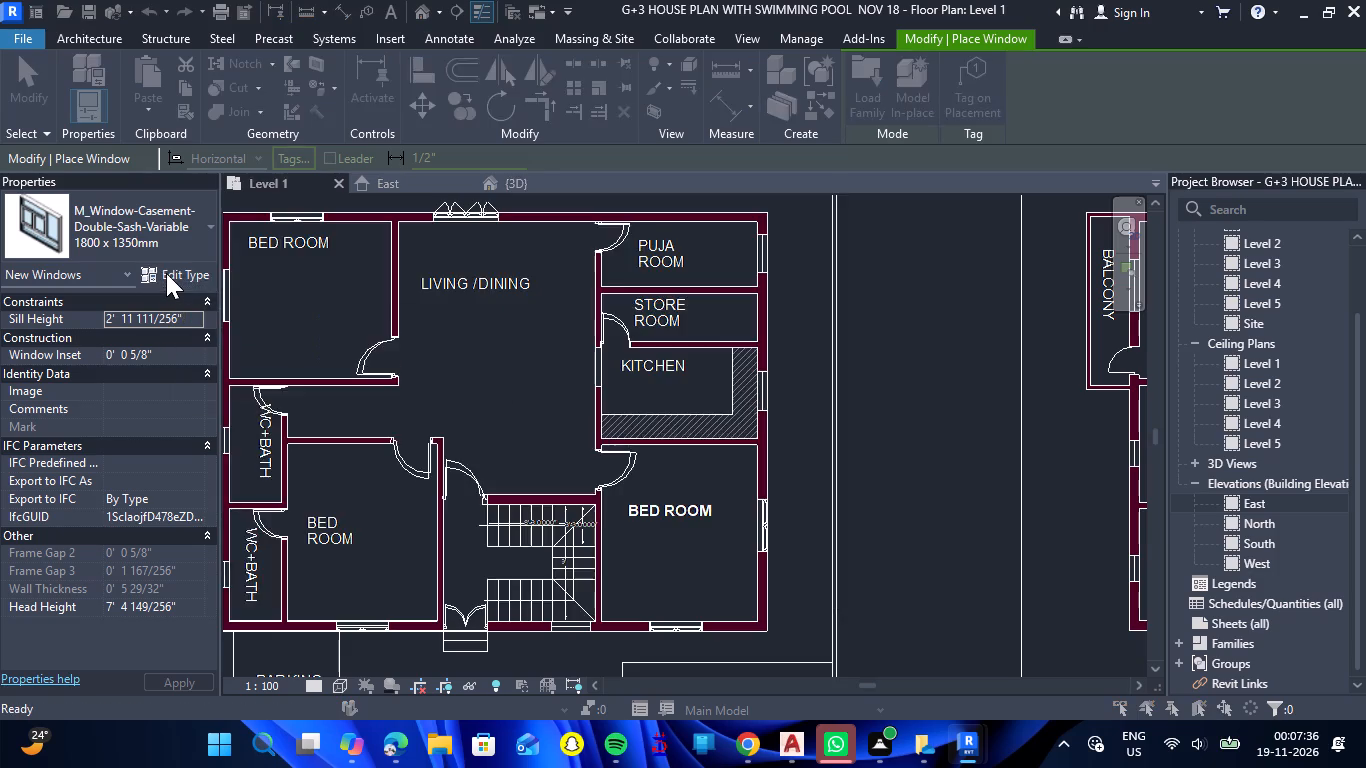
left_click(1043, 153)
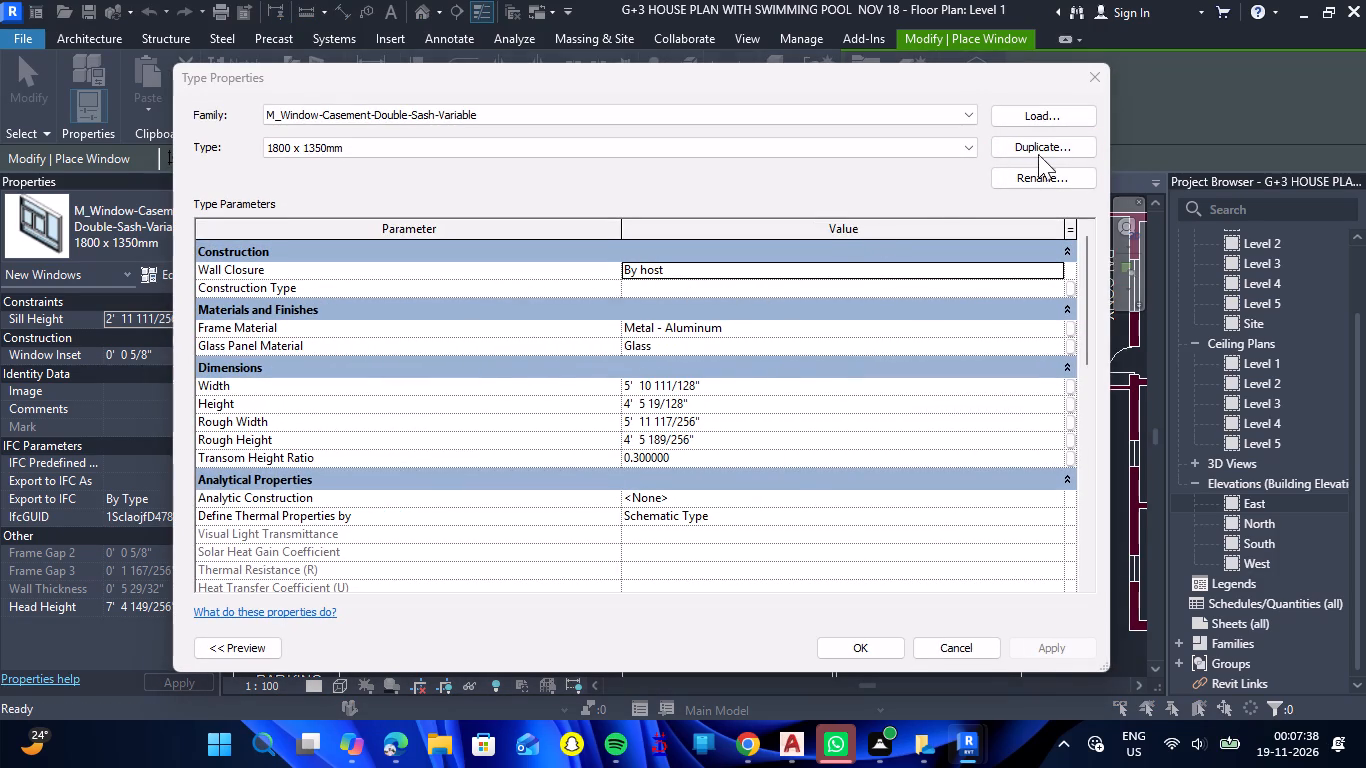
type("3'")
key("Return")
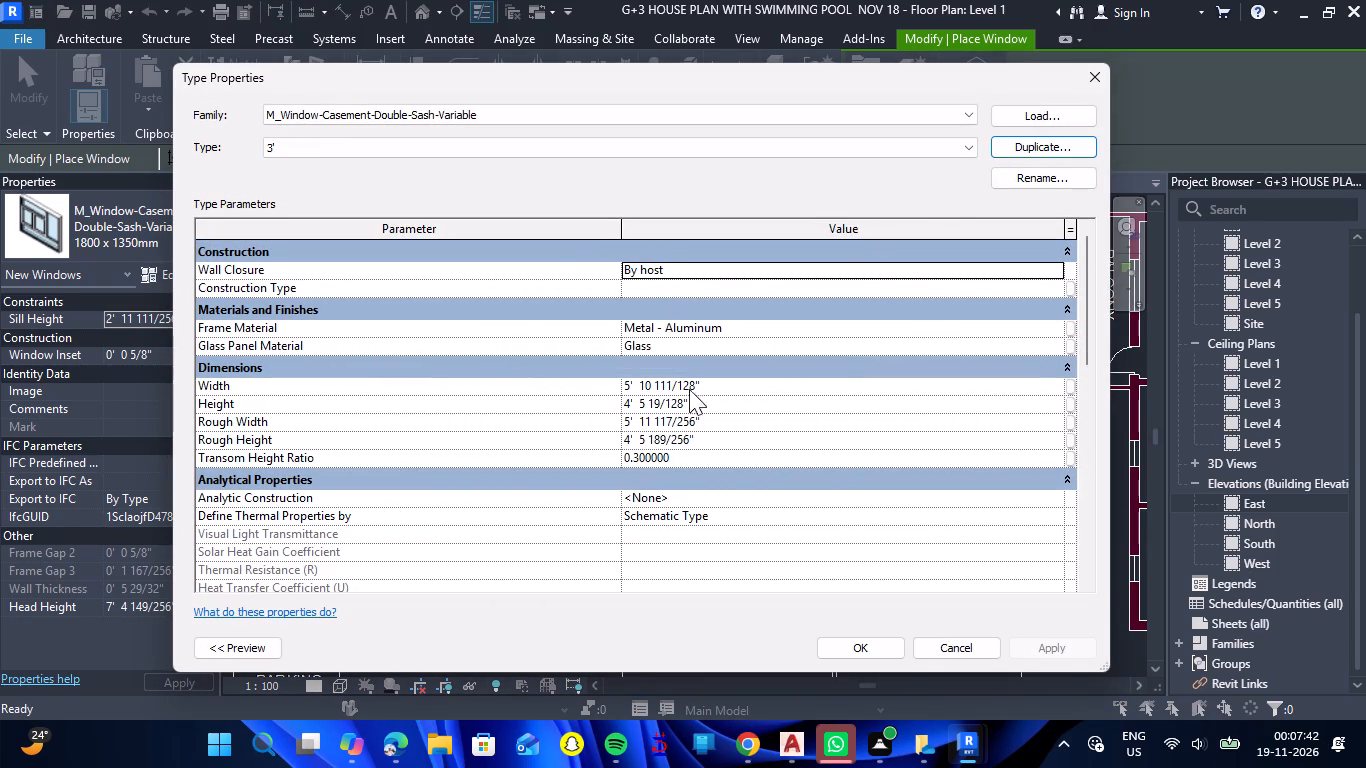
left_click(716, 382)
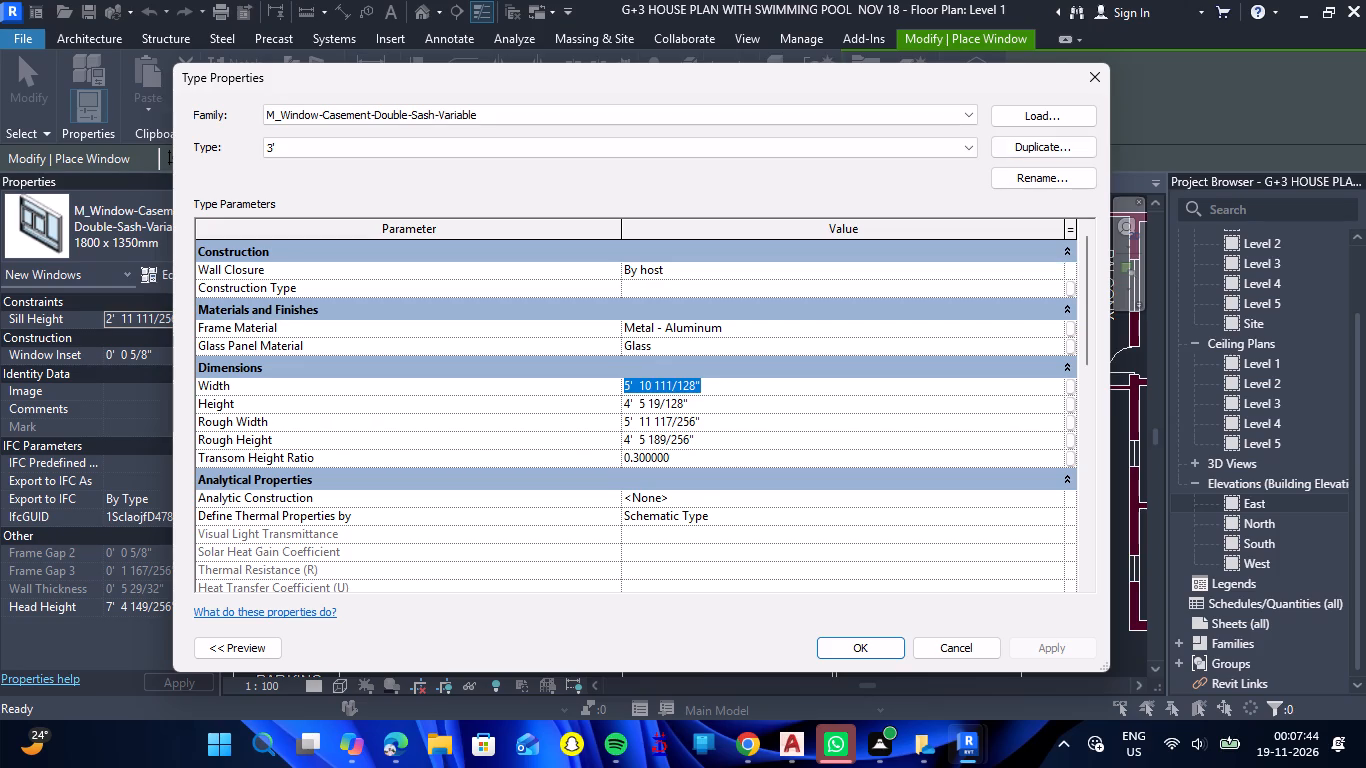
type("3'")
key("Return")
left_click(861, 645)
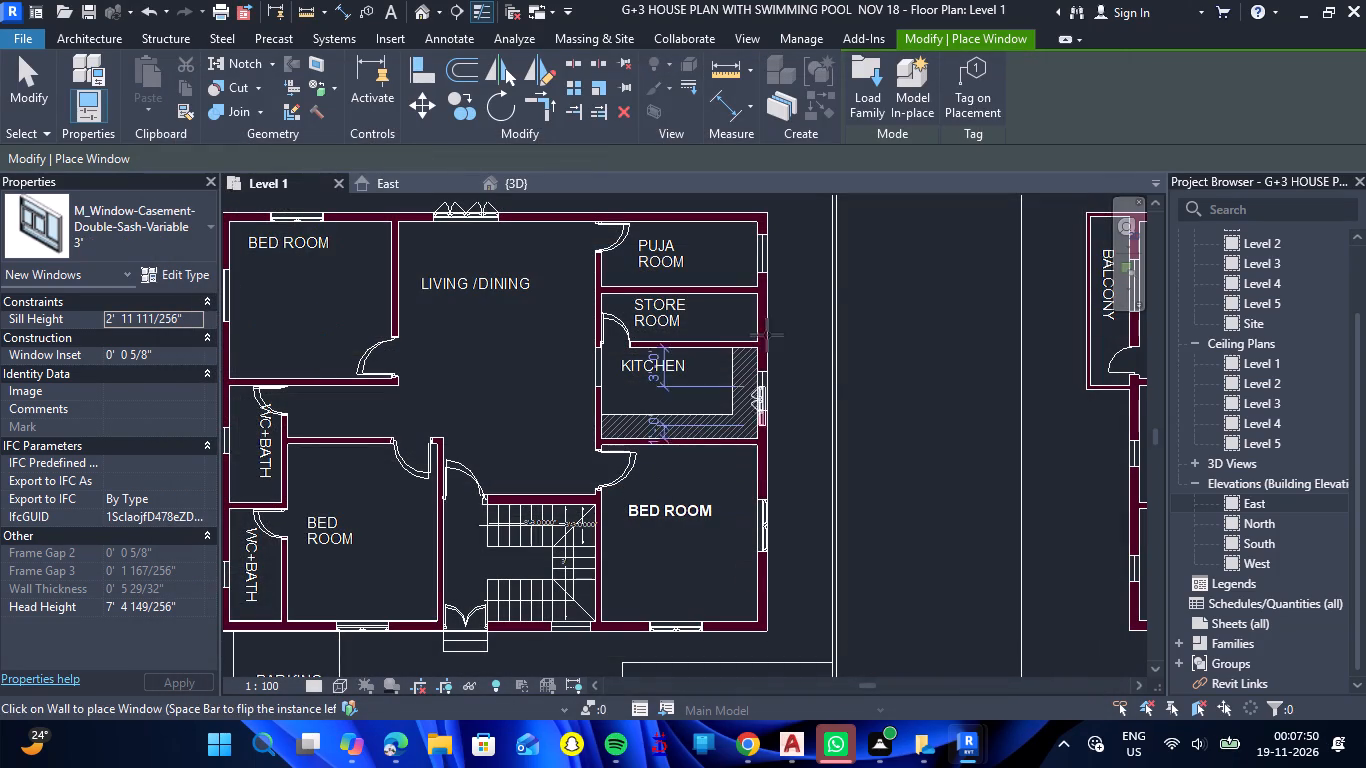
Place 3' double-sash variable windows at the CAD openings in the puja room's and kitchen's east walls, with the sashes opening outward.
scroll(764, 241, "up", 10)
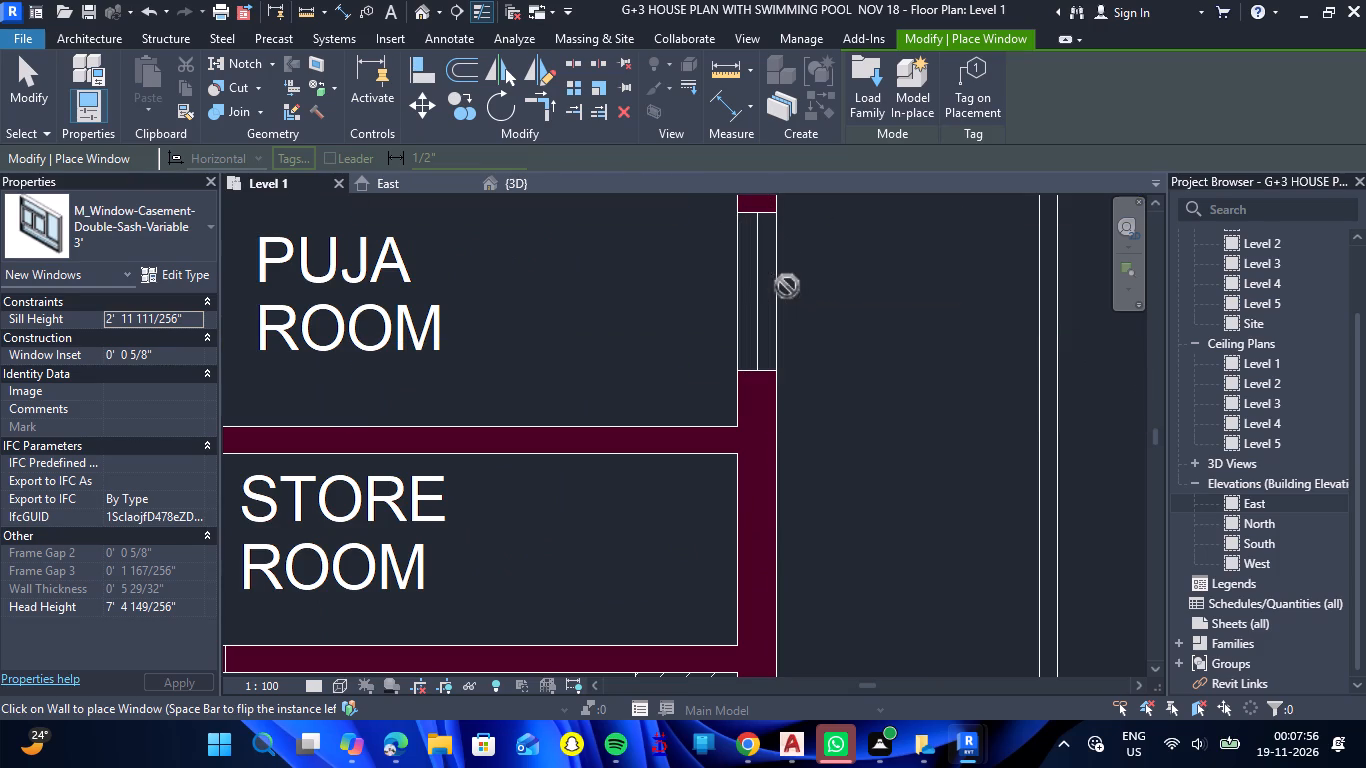
left_click(784, 286)
scroll(812, 321, "down", 2)
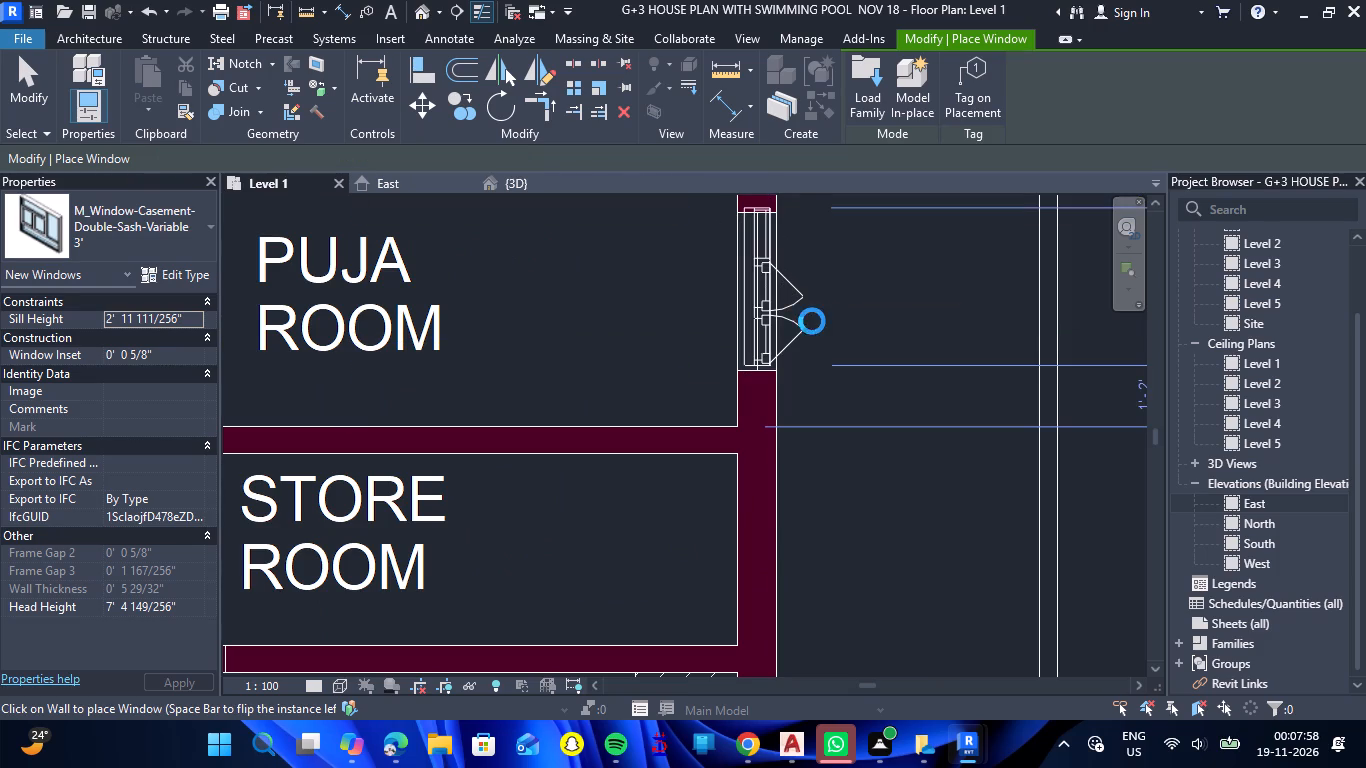
scroll(812, 321, "down", 4)
scroll(796, 541, "up", 5)
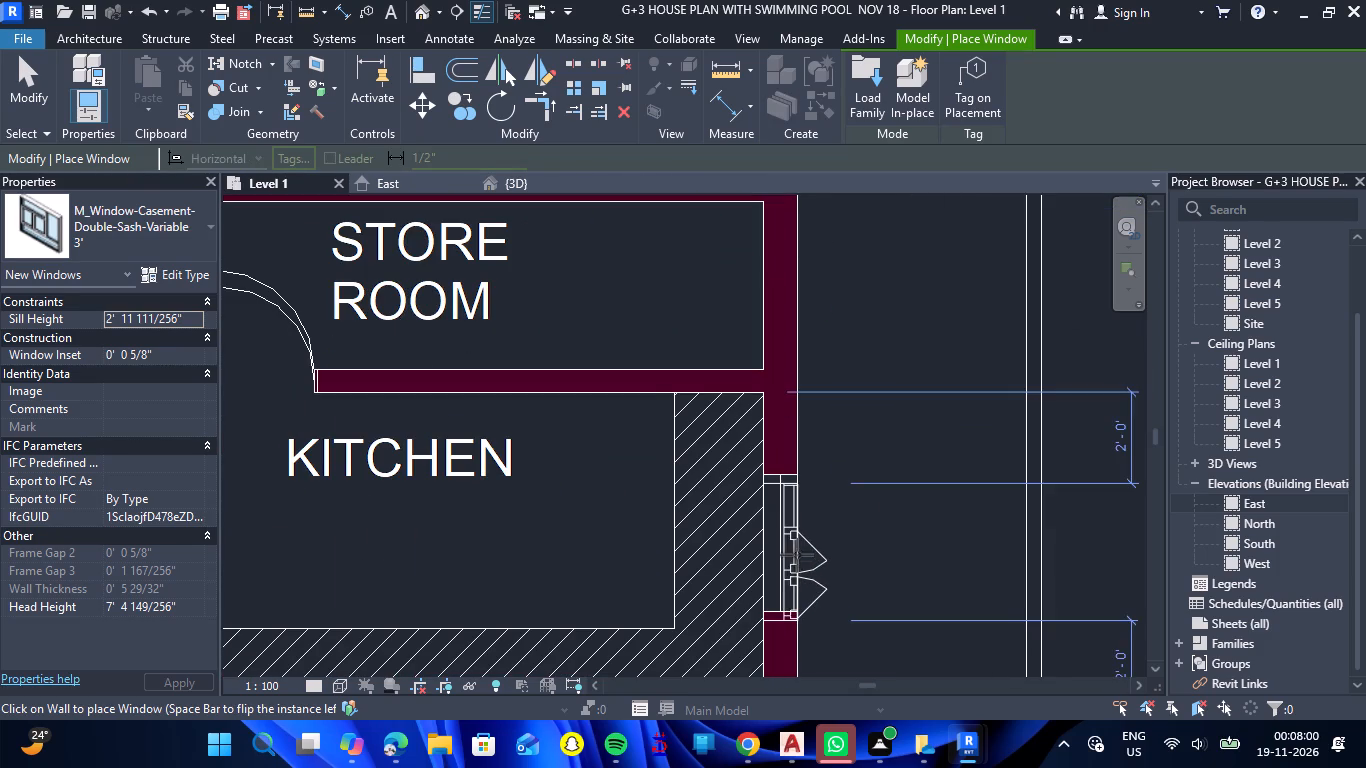
left_click(795, 558)
Place a 3' double-sash variable window at the CAD opening in the staircase's south wall, with the sashes opening outward.
scroll(833, 528, "down", 7)
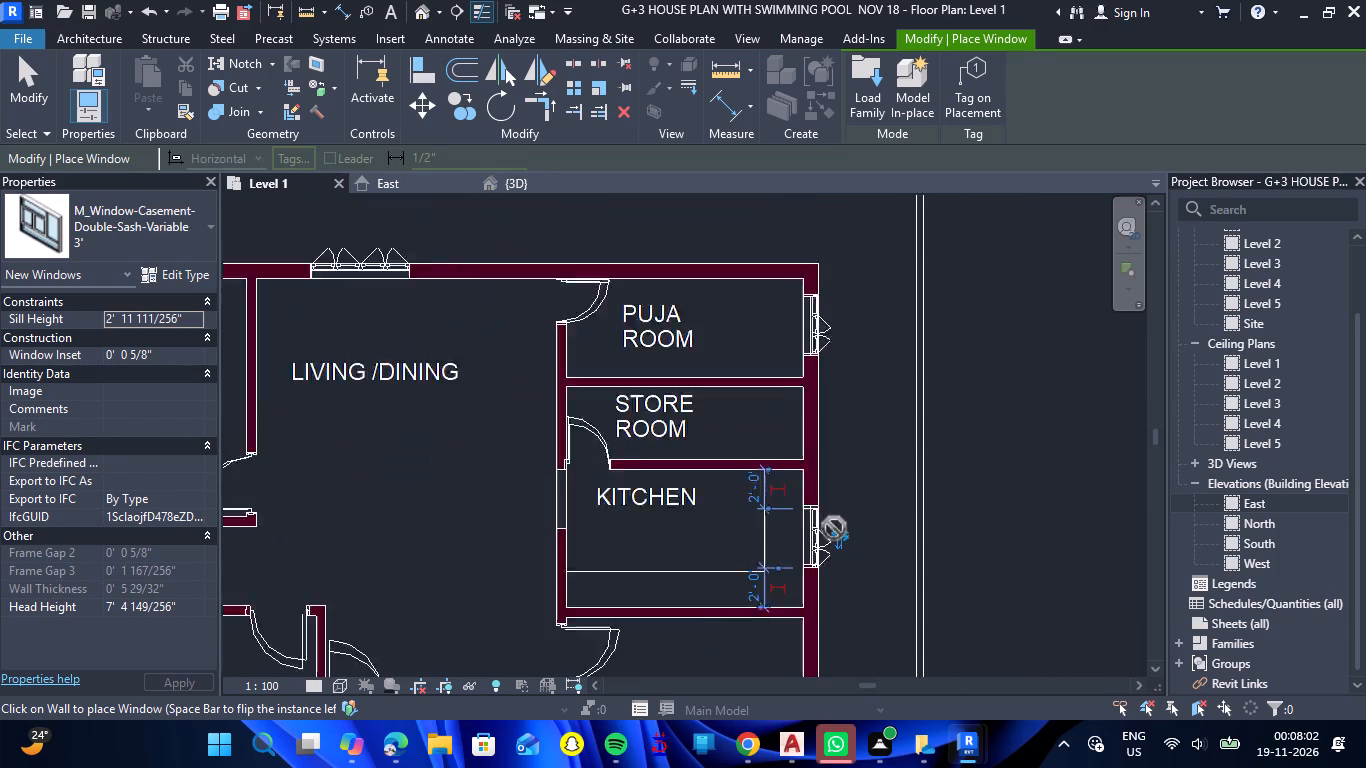
scroll(834, 518, "down", 10)
scroll(766, 607, "up", 4)
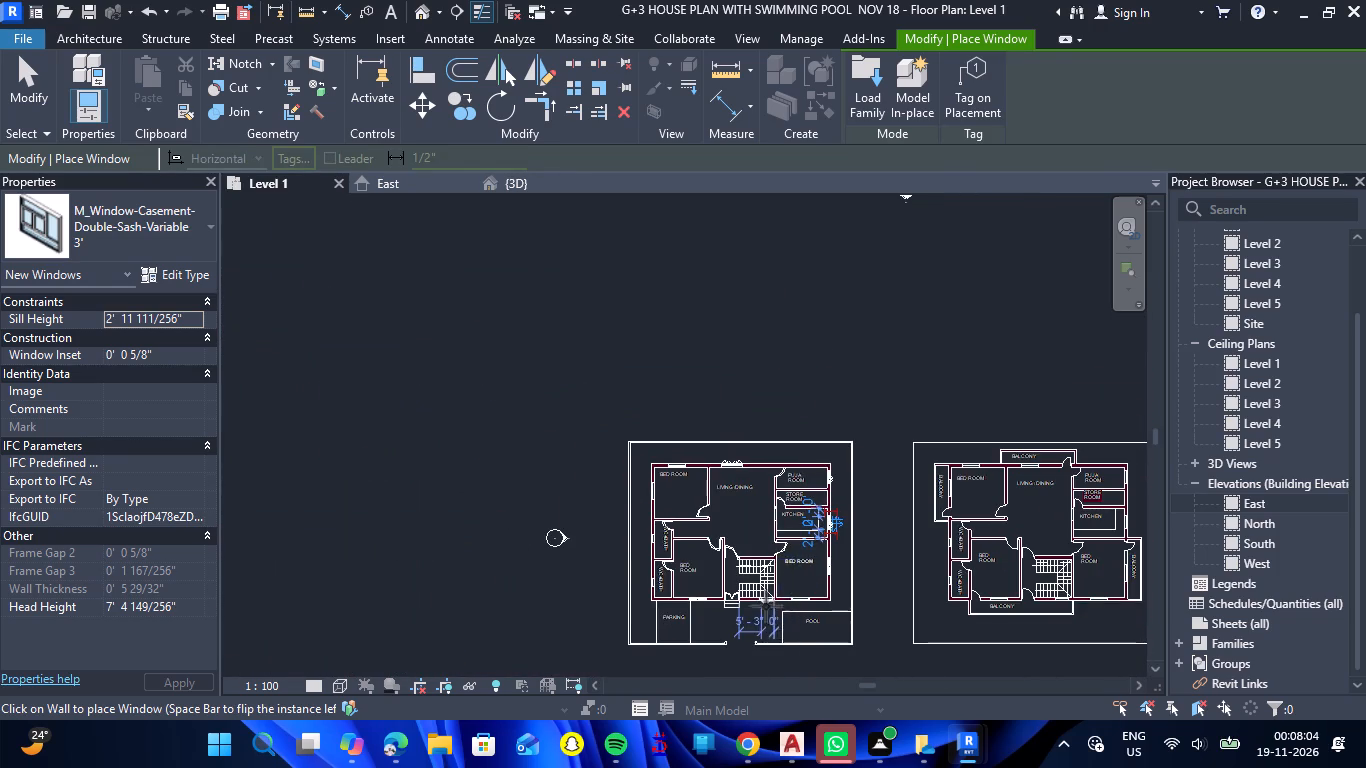
scroll(766, 606, "up", 20)
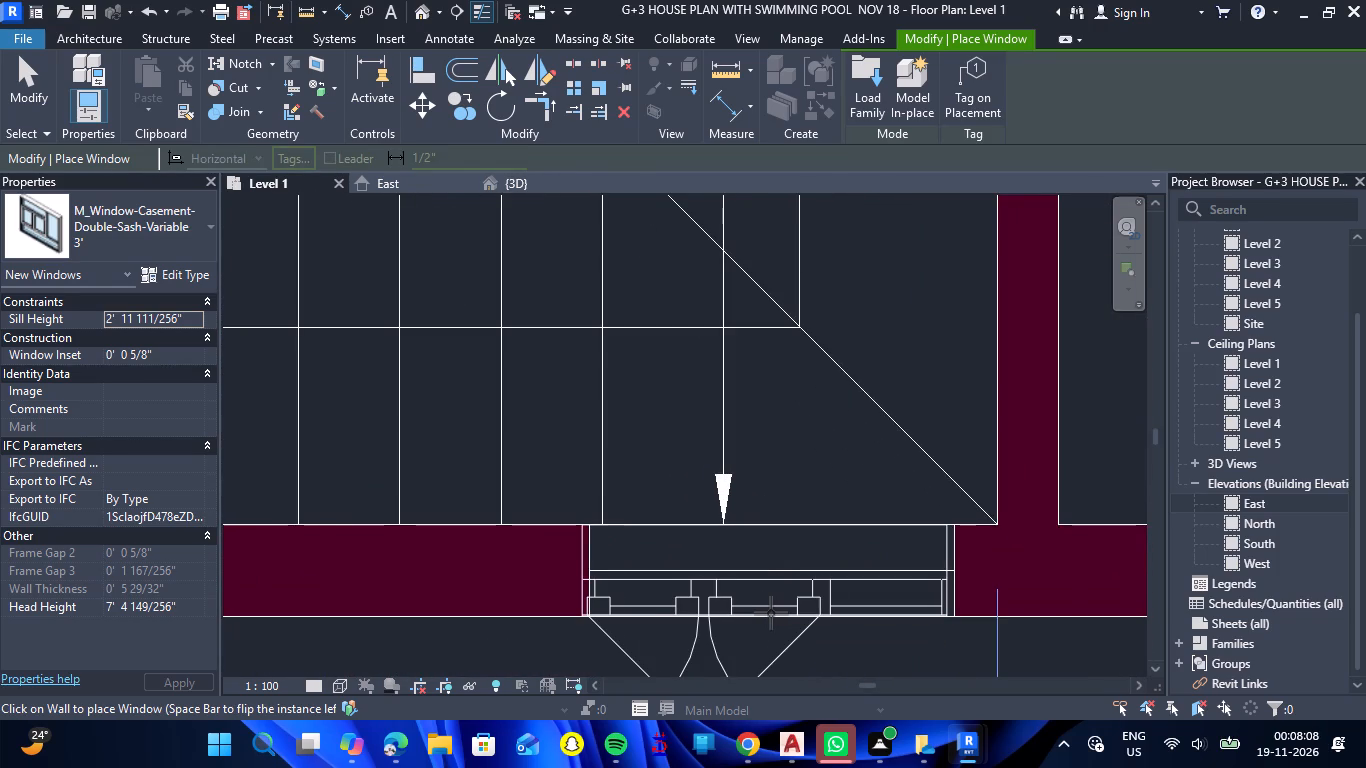
left_click(774, 613)
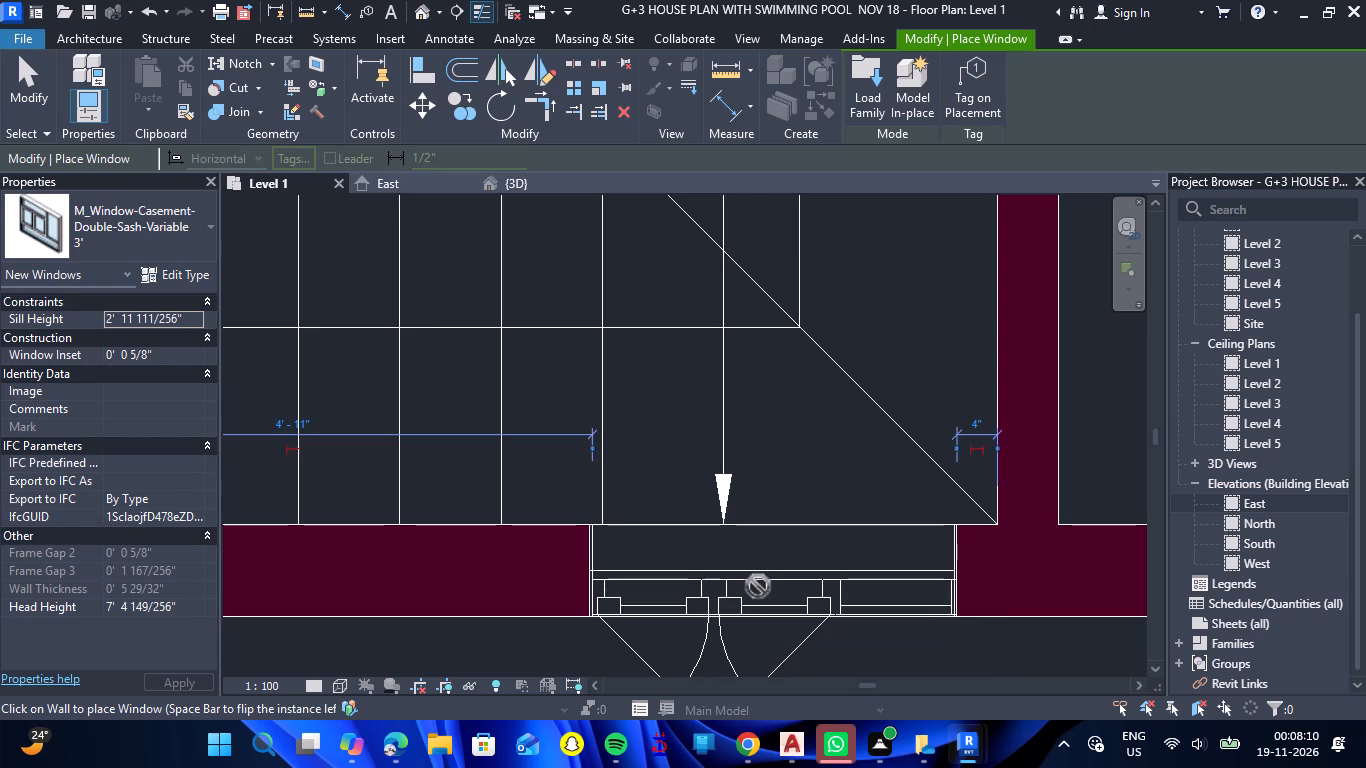
scroll(758, 586, "down", 12)
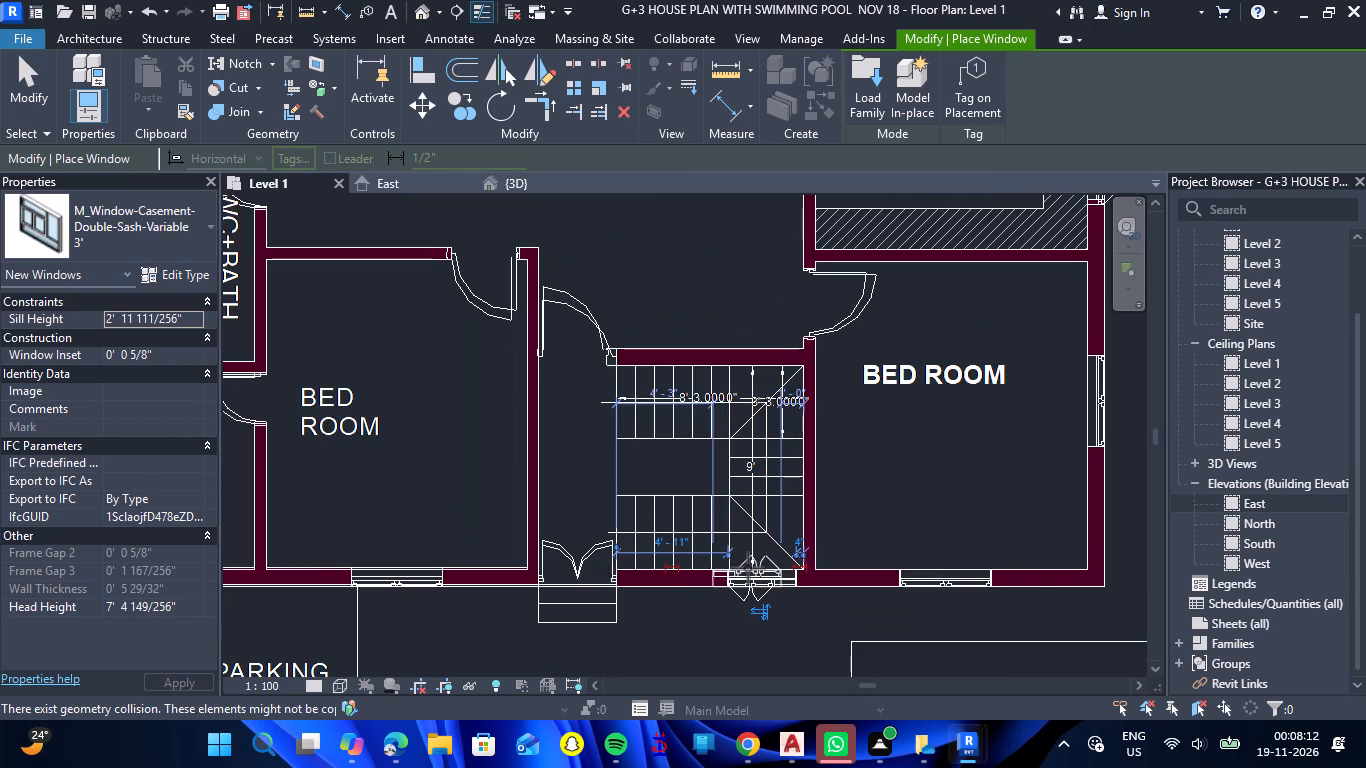
scroll(731, 548, "down", 7)
scroll(633, 569, "up", 2)
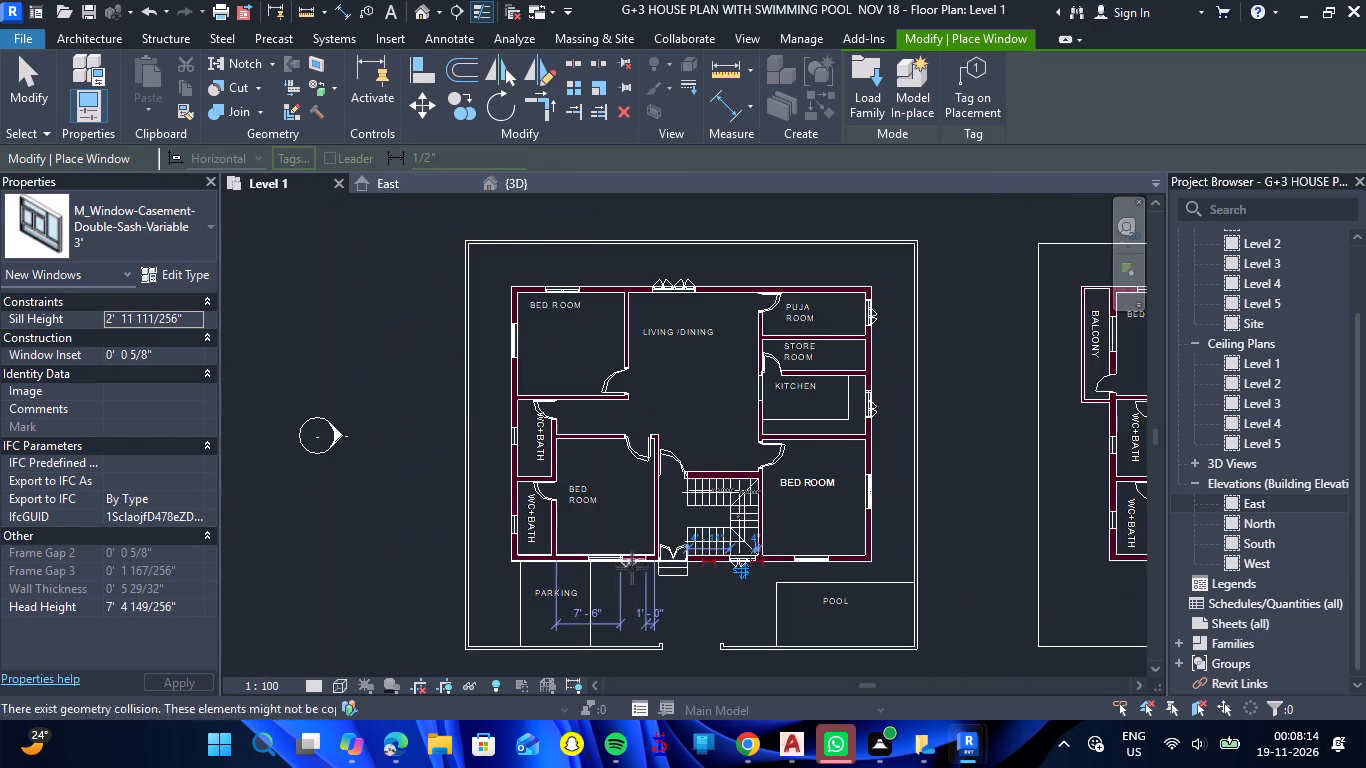
scroll(632, 568, "up", 3)
scroll(632, 565, "down", 4)
key("Escape")
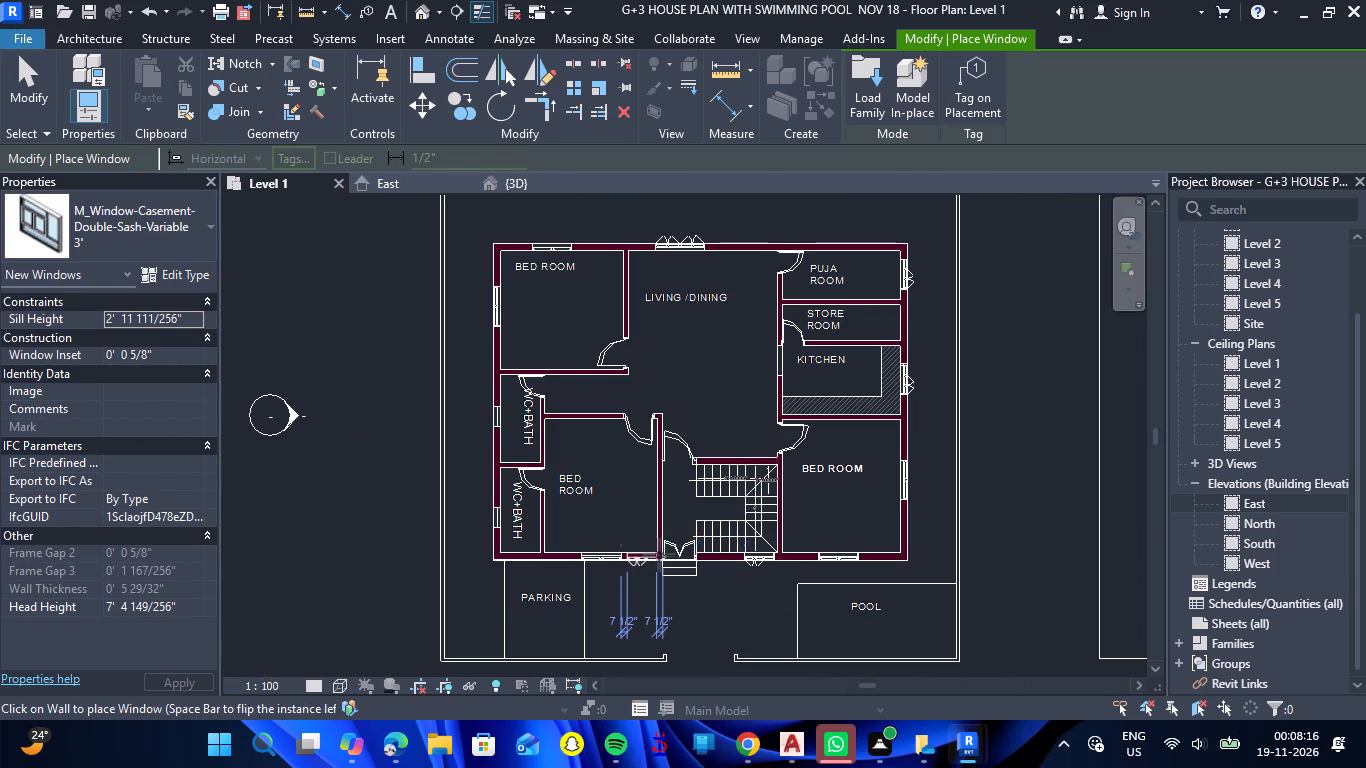
key("Escape")
Select the 3' double-sash variable window in the staircase's south wall.
scroll(764, 555, "up", 11)
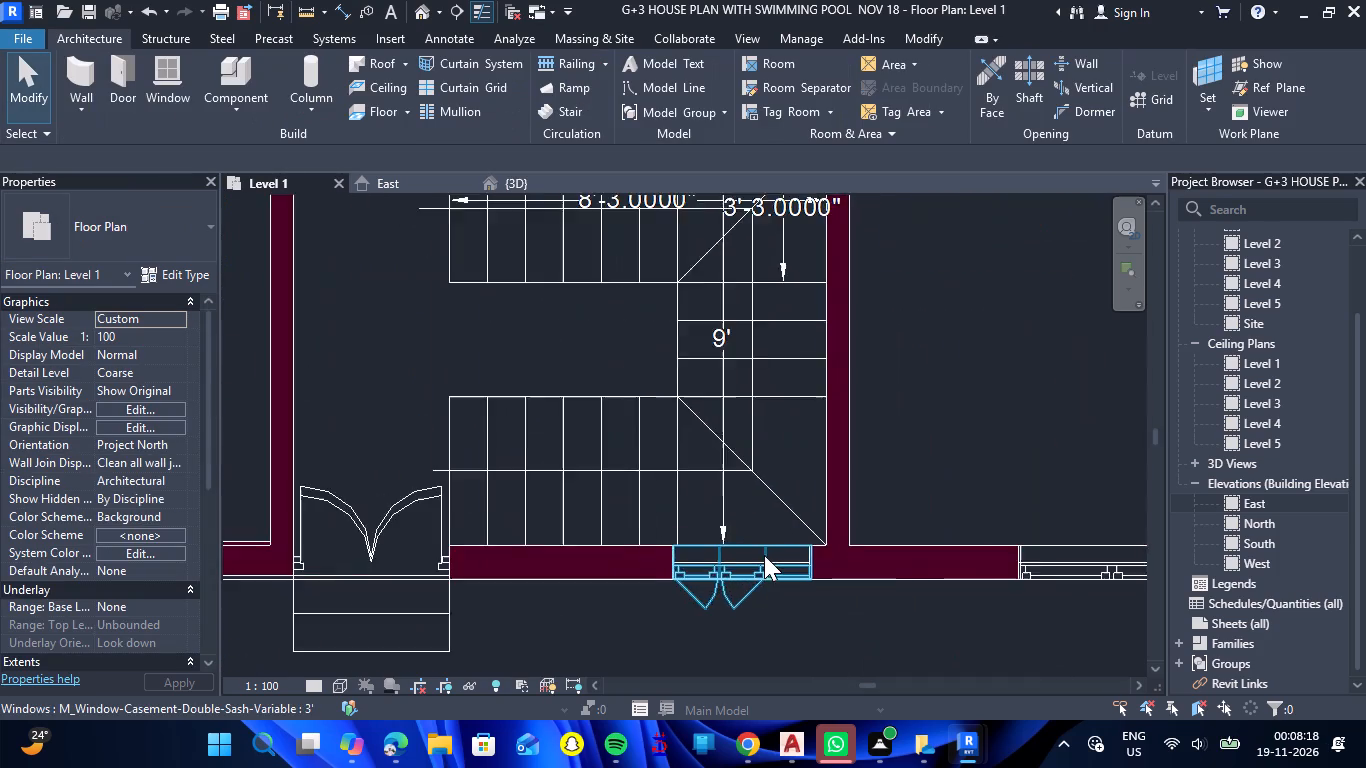
scroll(764, 555, "up", 7)
scroll(784, 545, "down", 4)
scroll(757, 587, "up", 7)
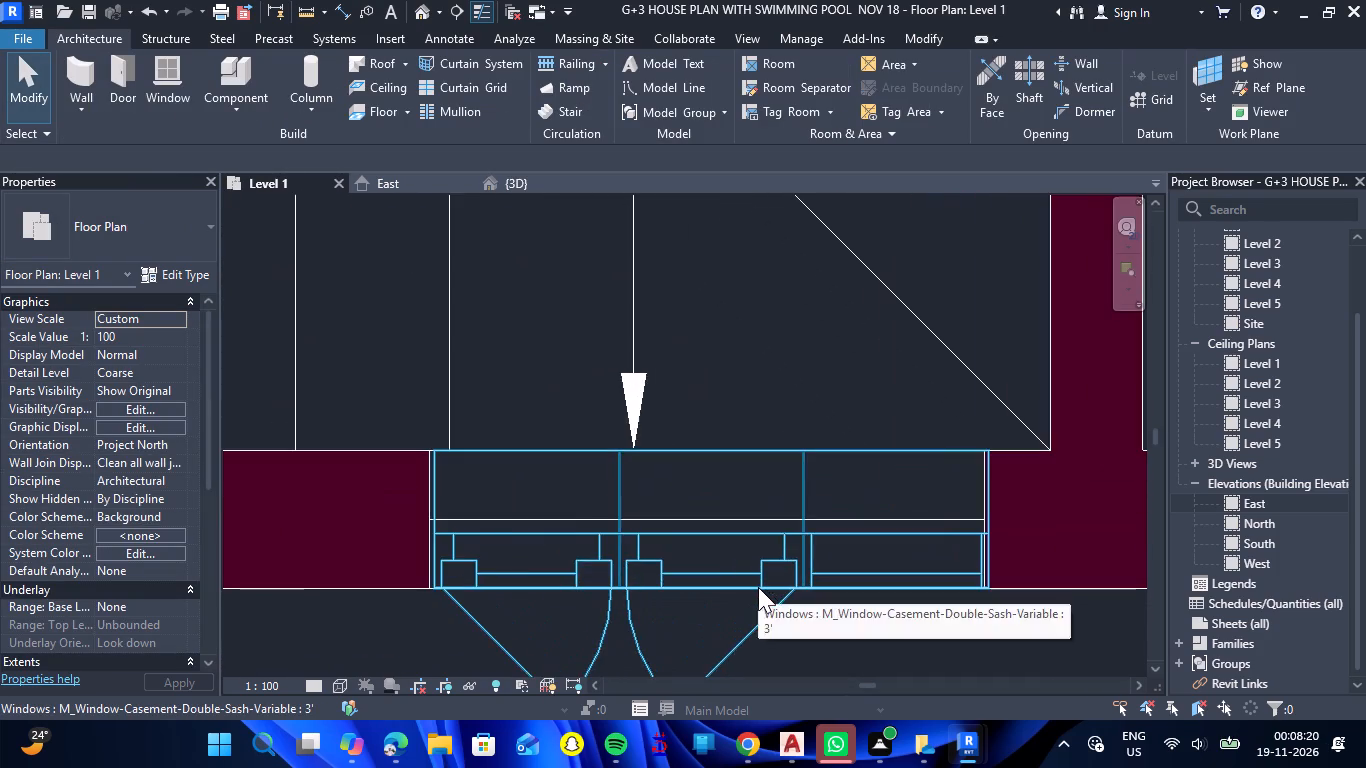
scroll(758, 587, "up", 2)
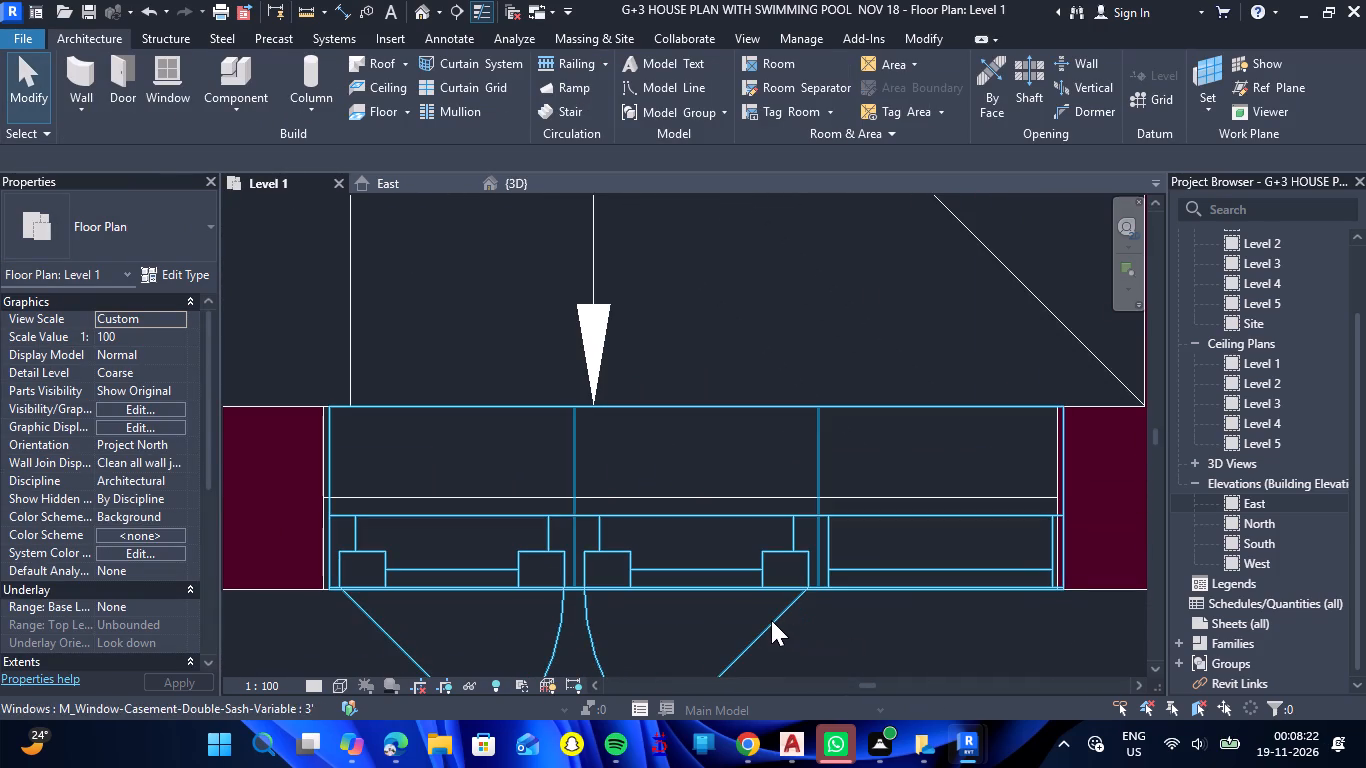
left_click(771, 620)
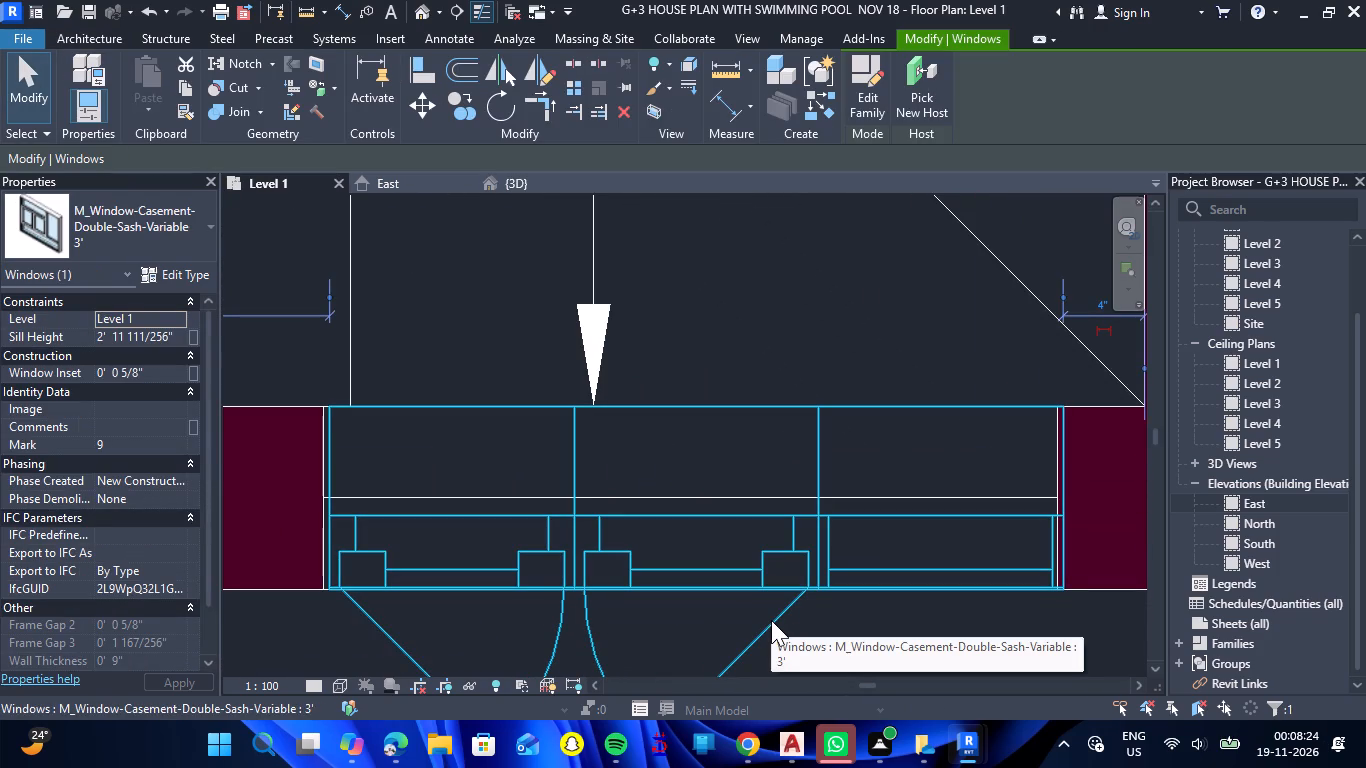
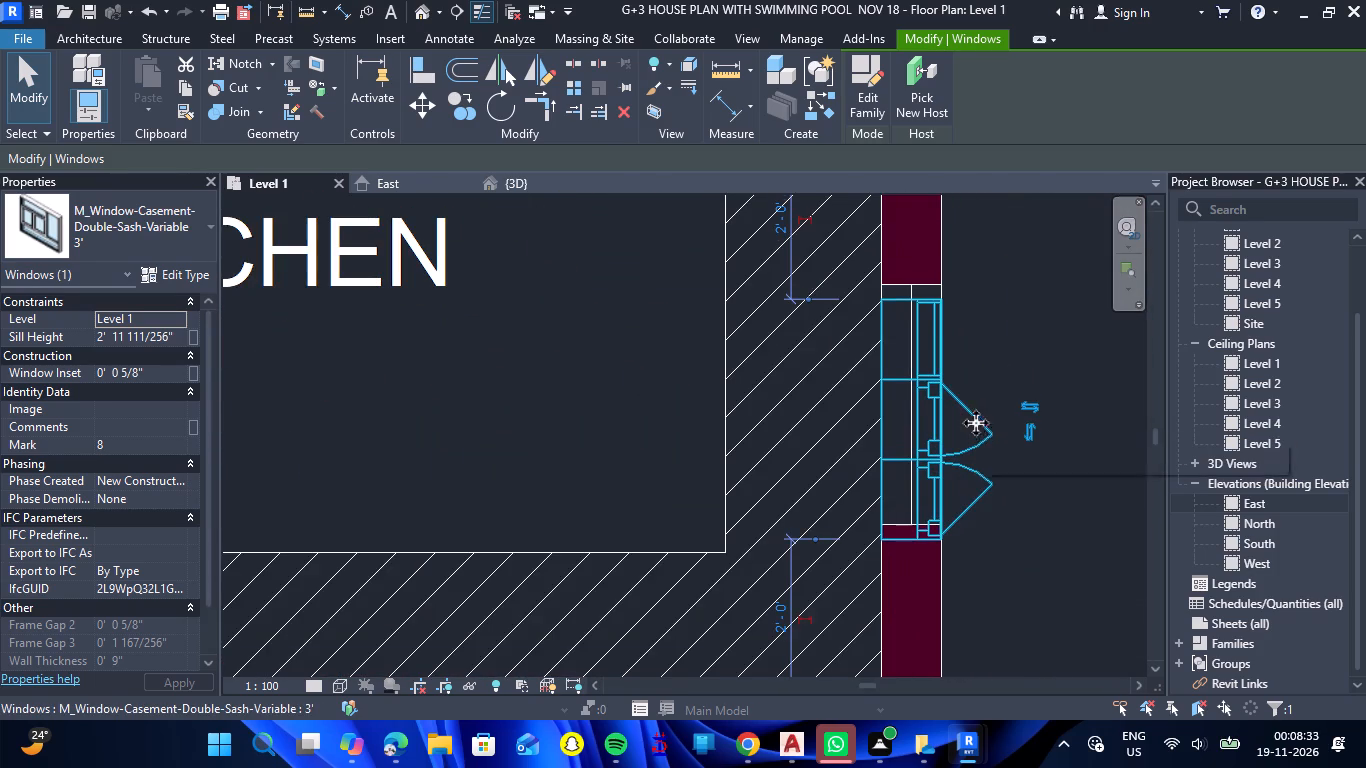
Nudge the 3' double-sash variable window in the kitchen's east wall north to align it with the CAD opening.
key("Up")
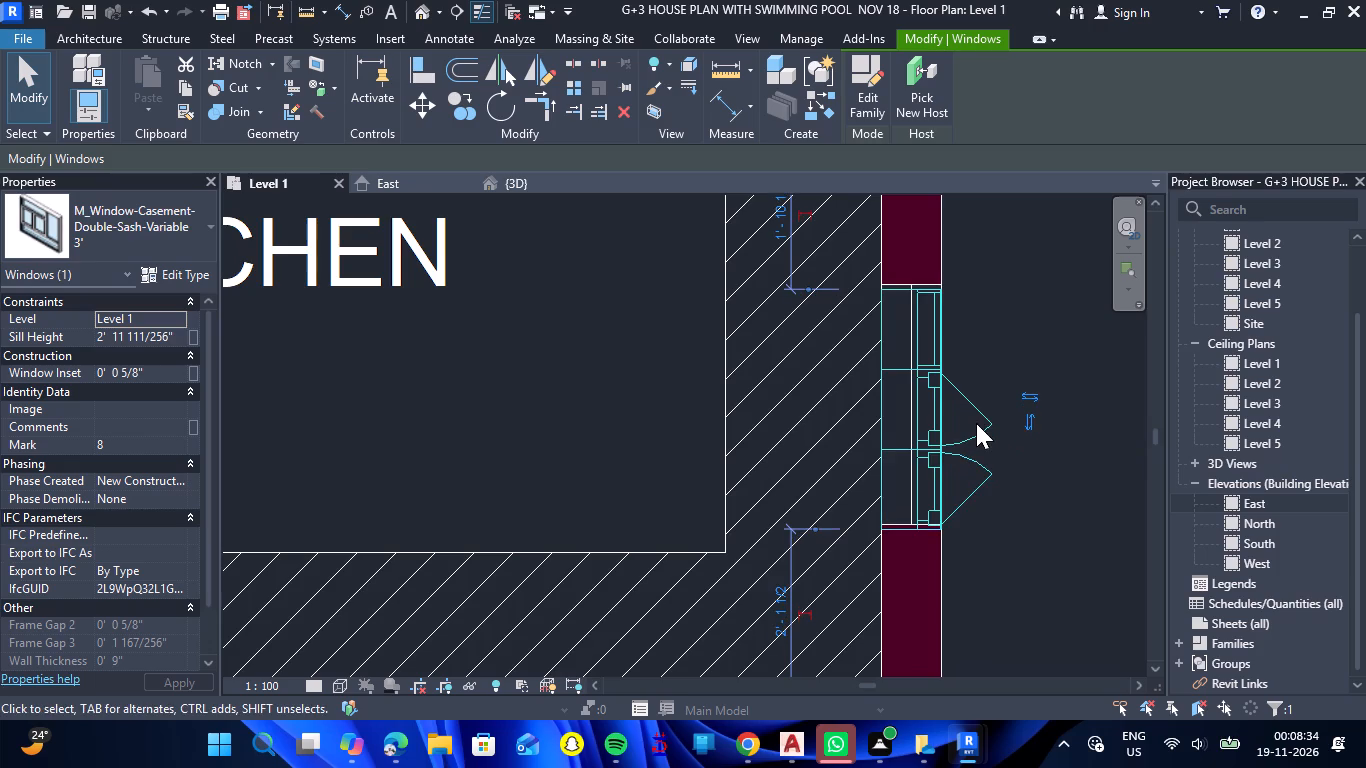
key("Up")
key("Escape")
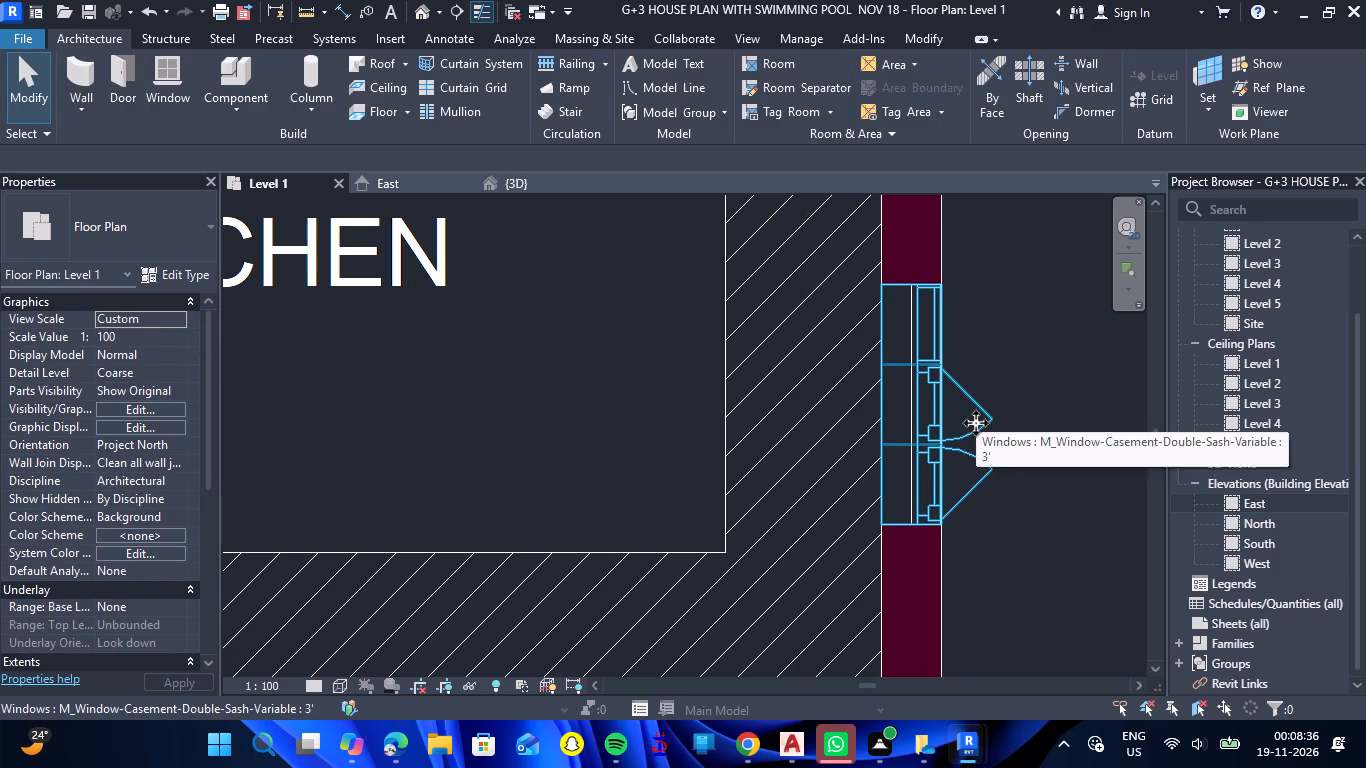
Nudge the 3' double-sash variable window in the puja room's east wall south to align it with the CAD opening.
scroll(977, 423, "down", 11)
scroll(960, 198, "up", 8)
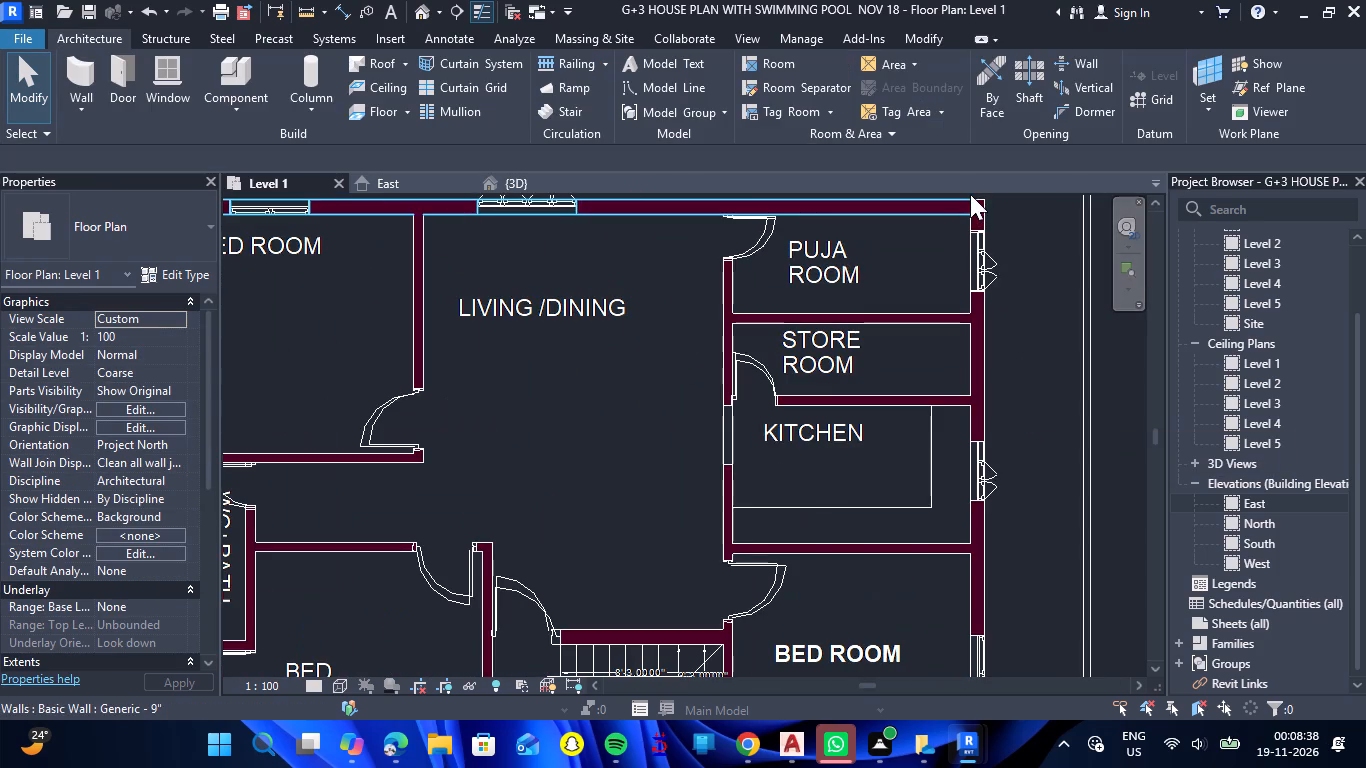
scroll(992, 204, "up", 7)
scroll(987, 287, "up", 7)
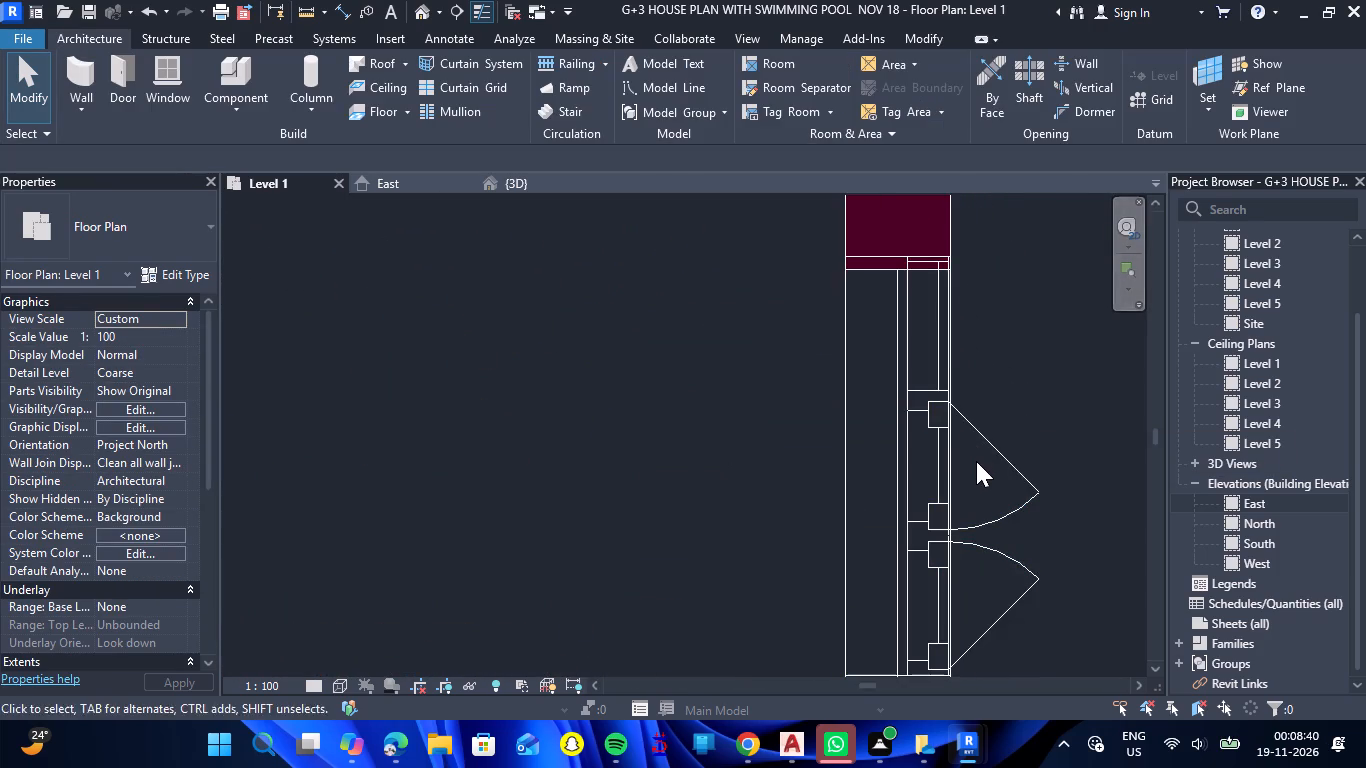
left_click(999, 466)
key("Down")
key("Down")
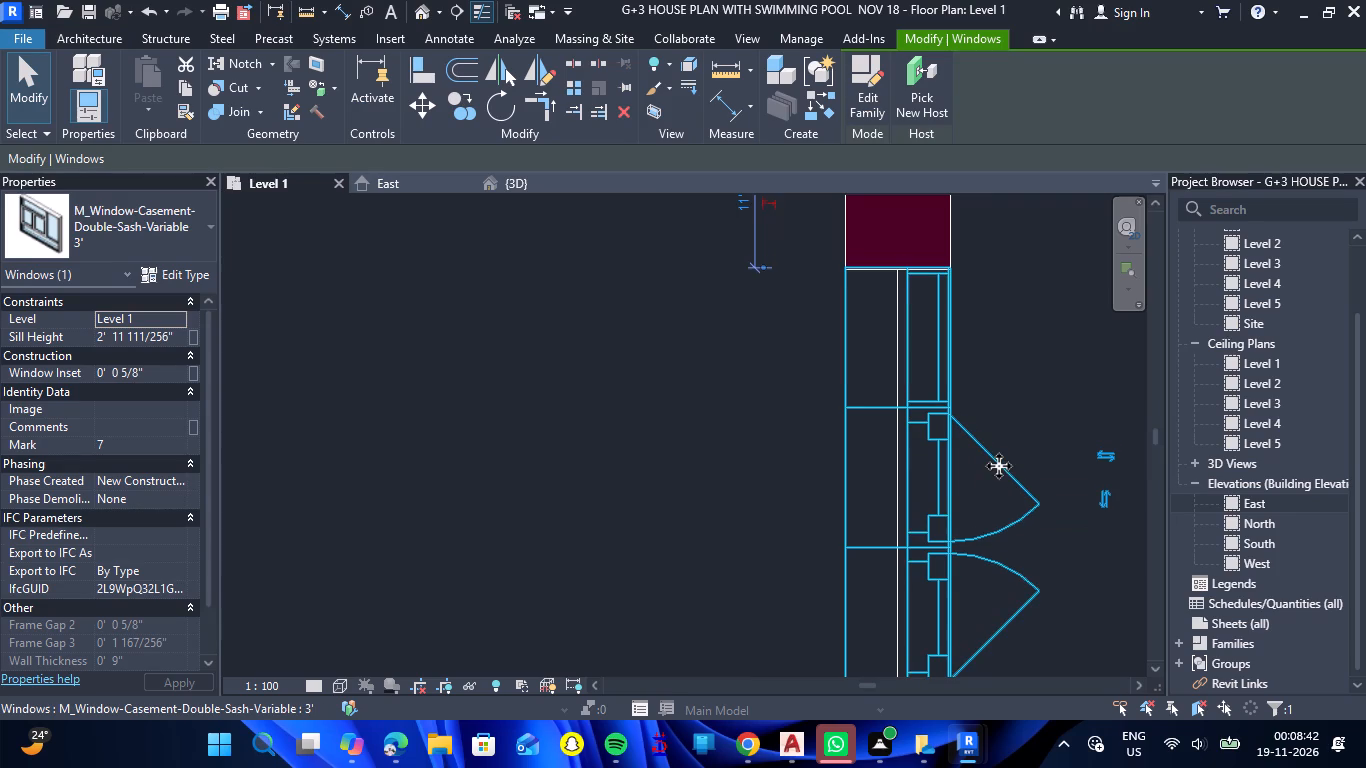
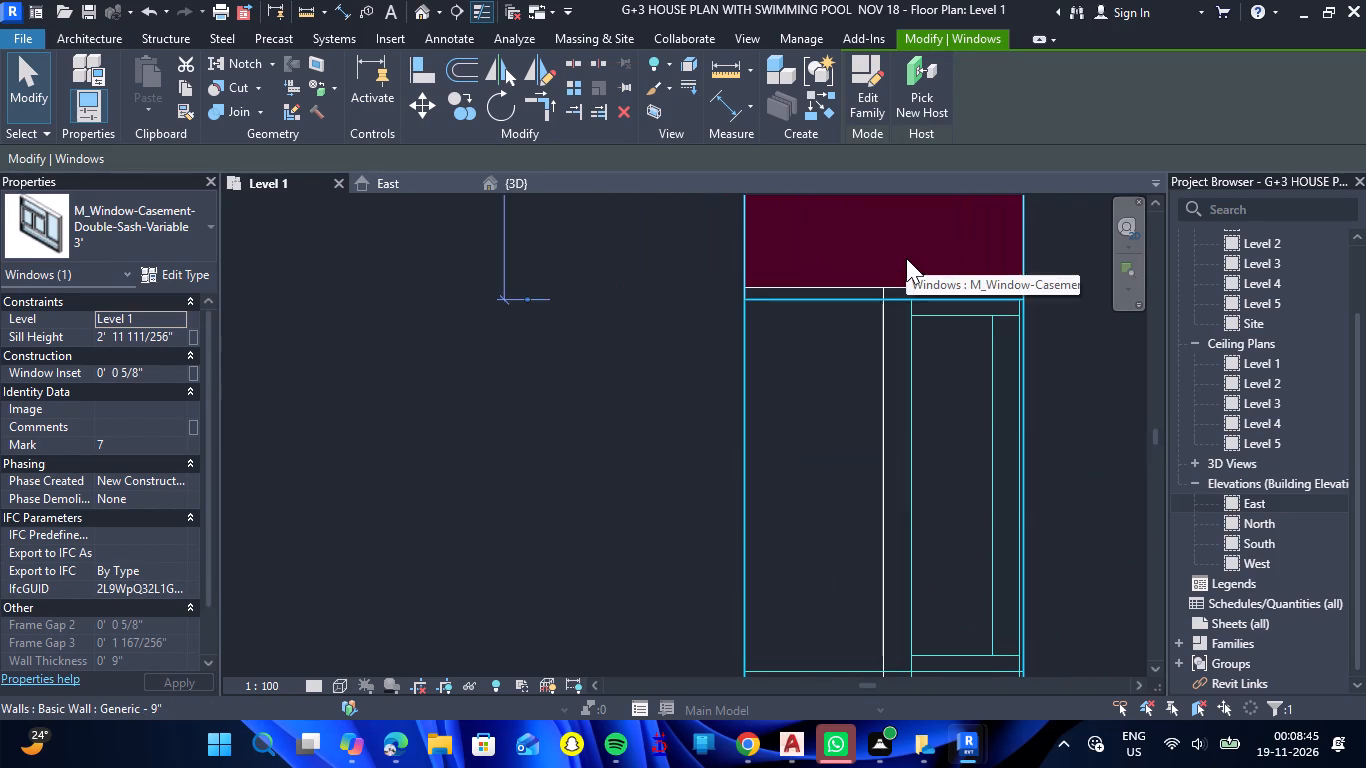
Nudge the 3' double-sash variable window in the puja room's east wall north to line up with the CAD opening.
key("Up")
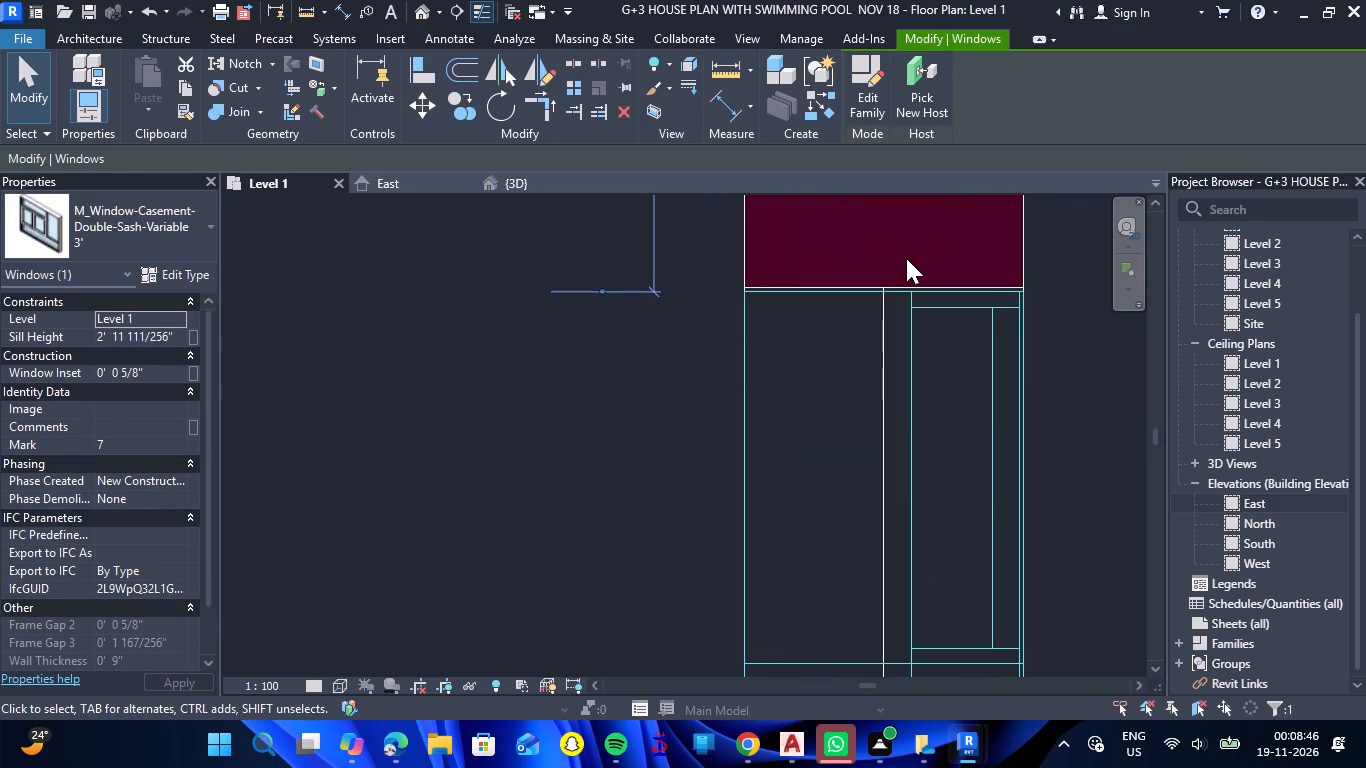
key("Up")
key("Escape")
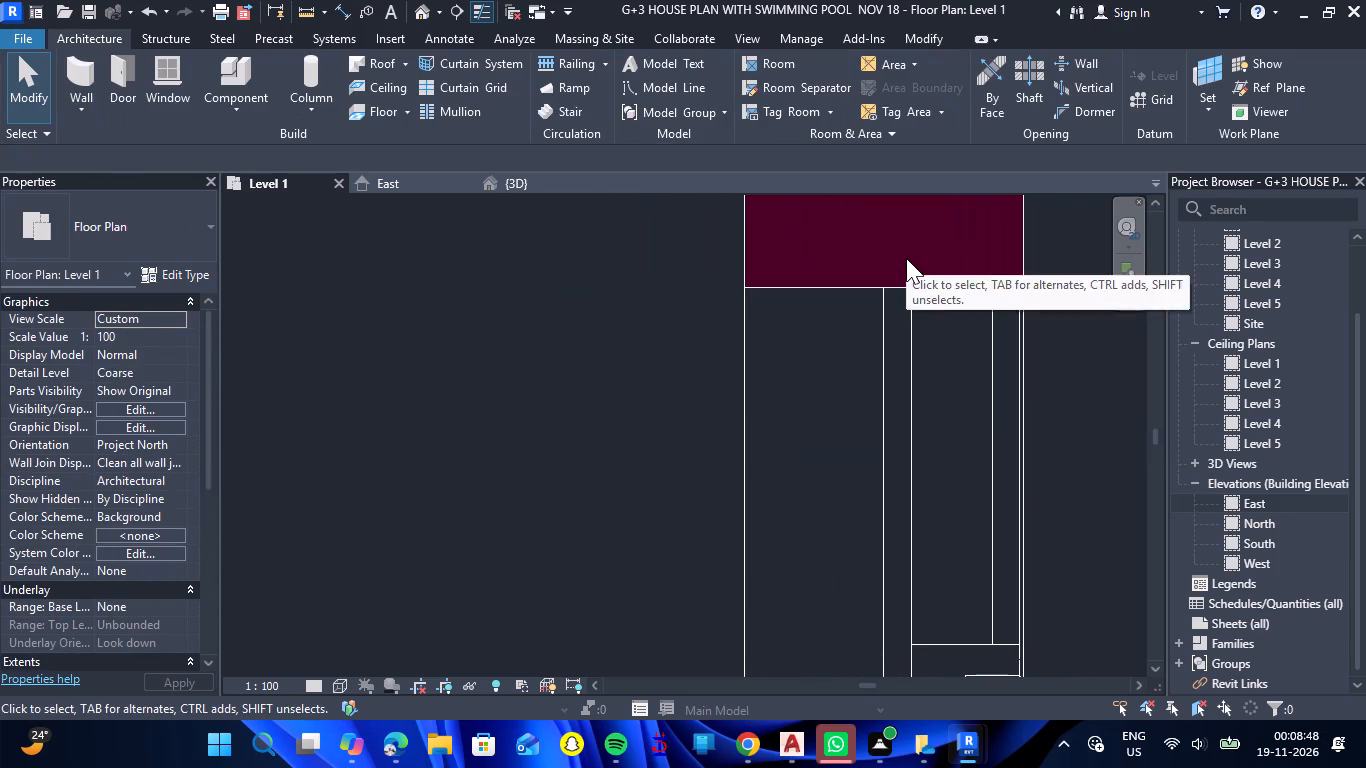
Nudge the living/dining room's 9" north wall west so its 5' multi-sash horizontal window aligns with the CAD opening.
scroll(915, 266, "down", 16)
scroll(952, 305, "down", 7)
scroll(603, 259, "up", 3)
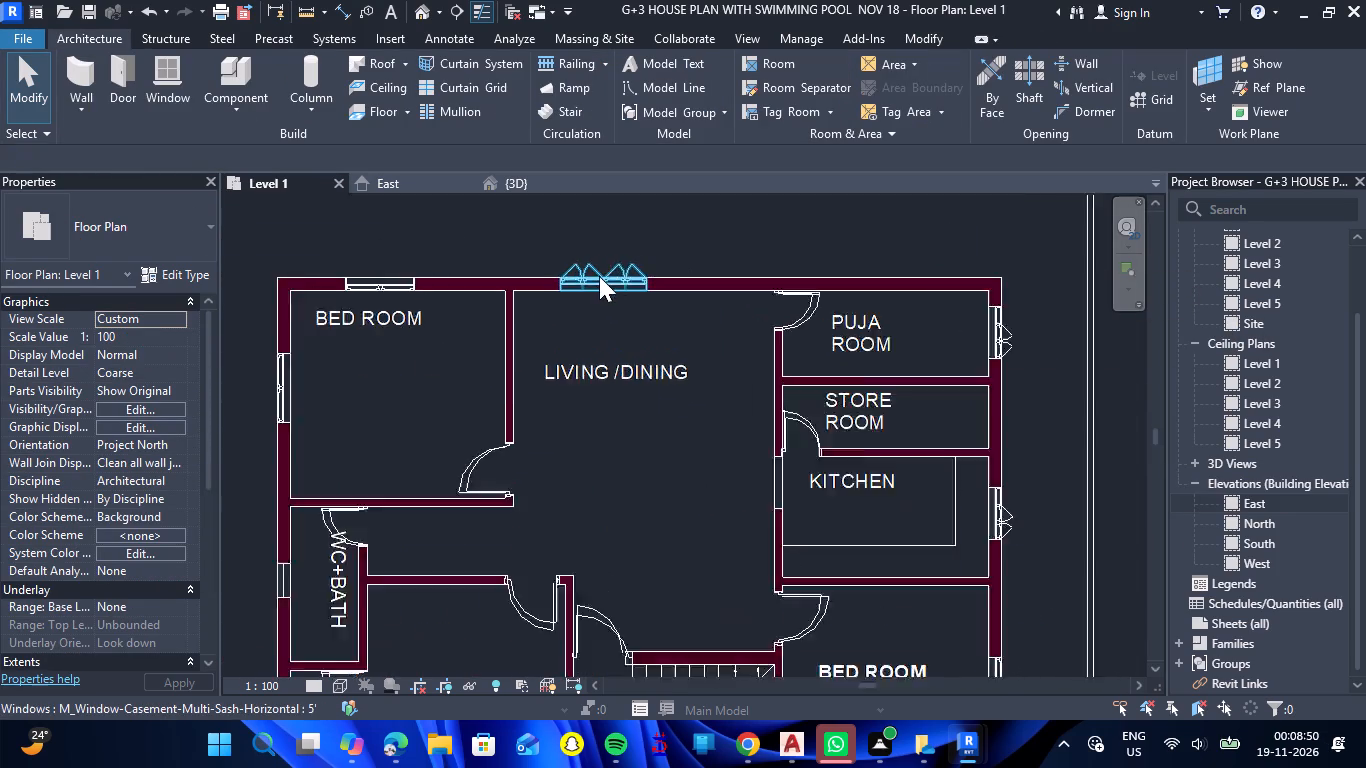
scroll(599, 276, "up", 15)
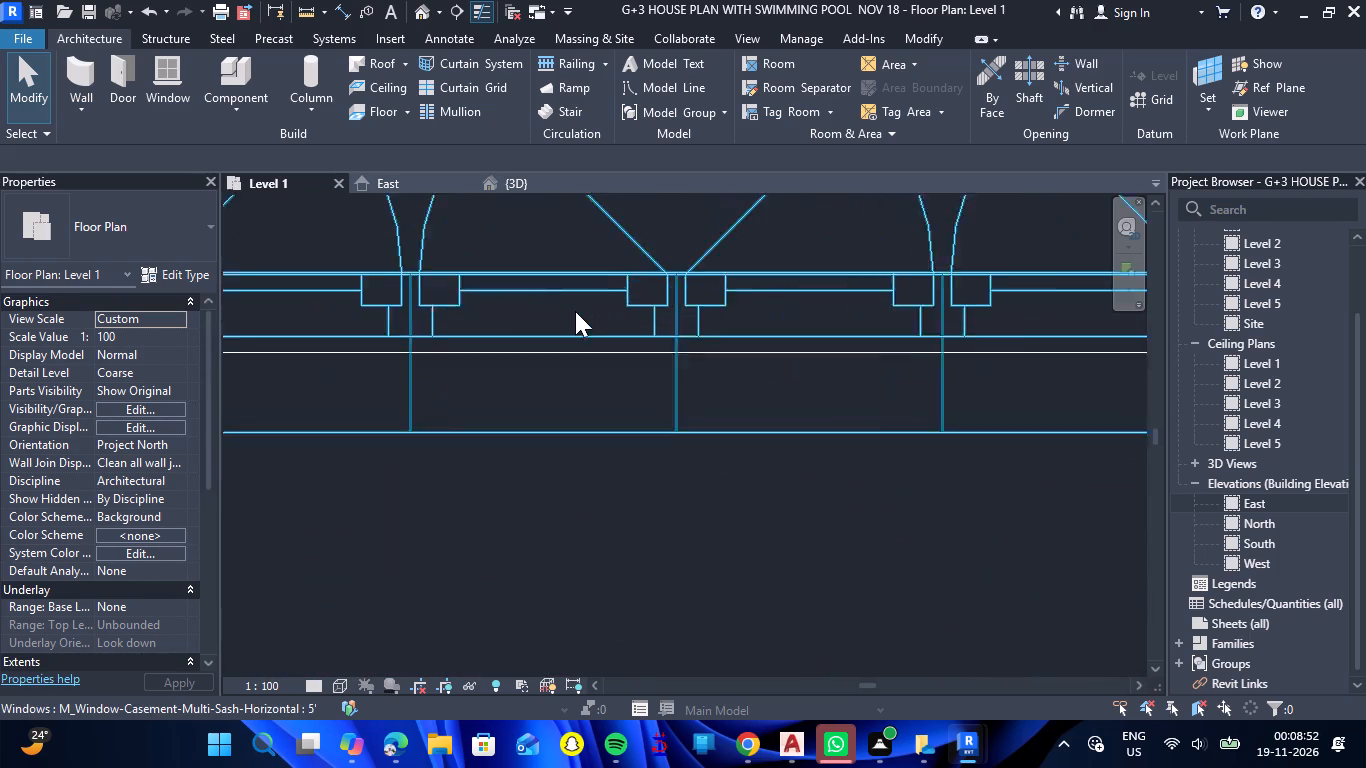
scroll(575, 311, "up", 3)
scroll(576, 322, "down", 8)
scroll(439, 348, "up", 8)
scroll(330, 344, "up", 5)
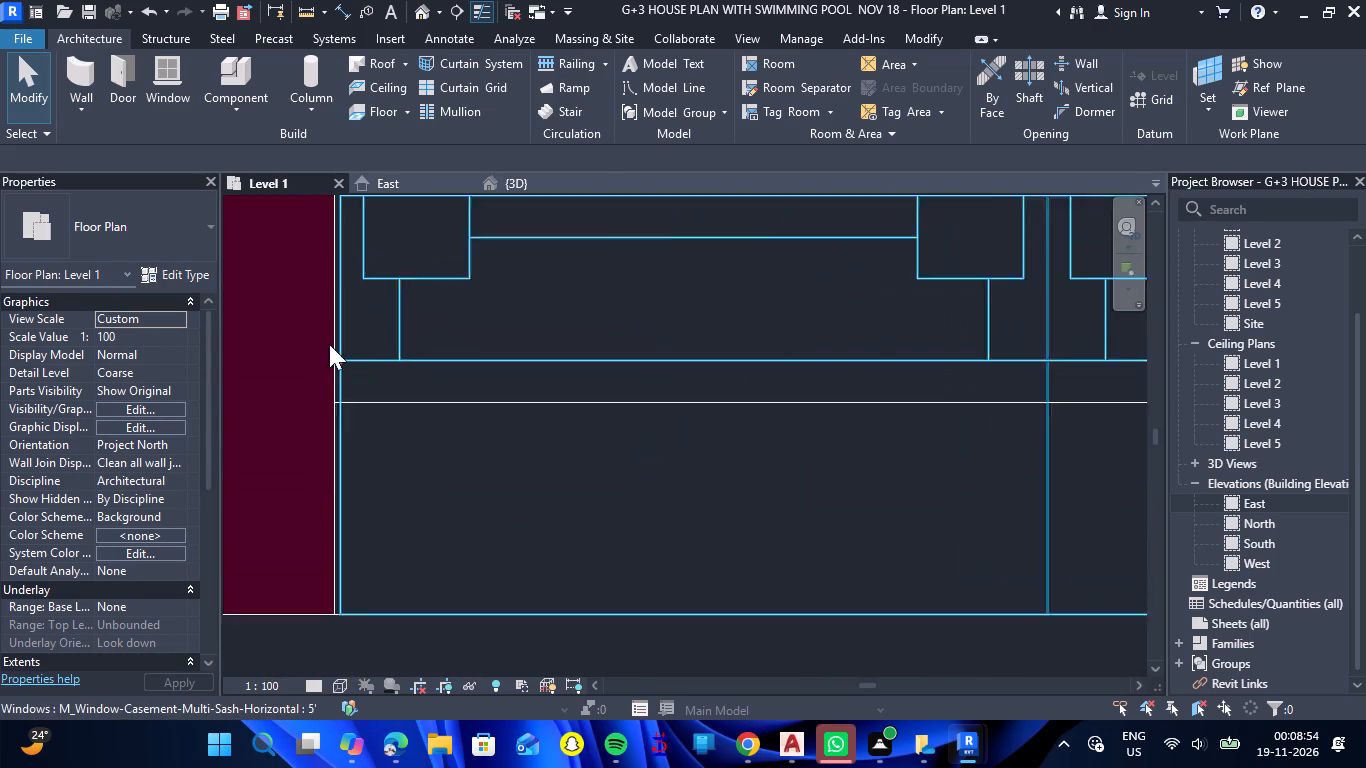
scroll(329, 344, "up", 1)
left_click(401, 411)
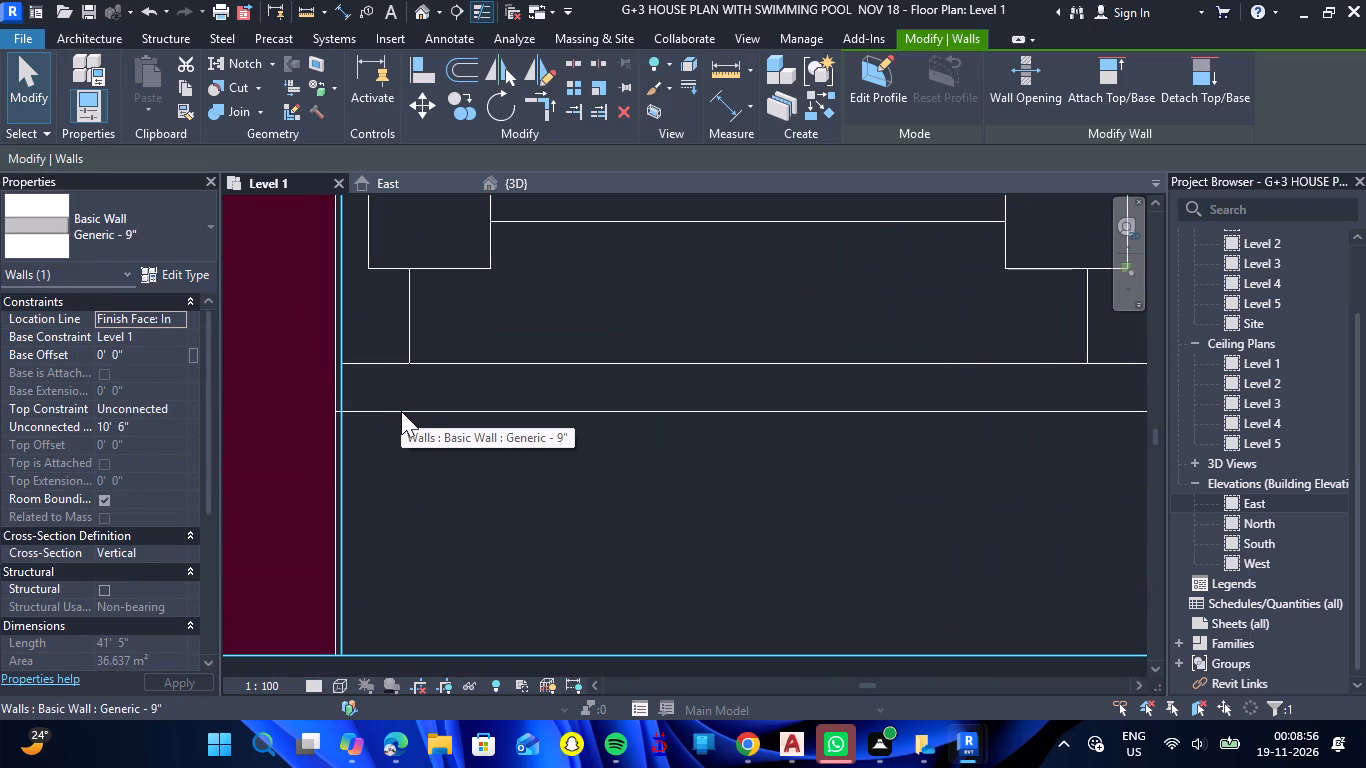
key("Left")
key("Left")
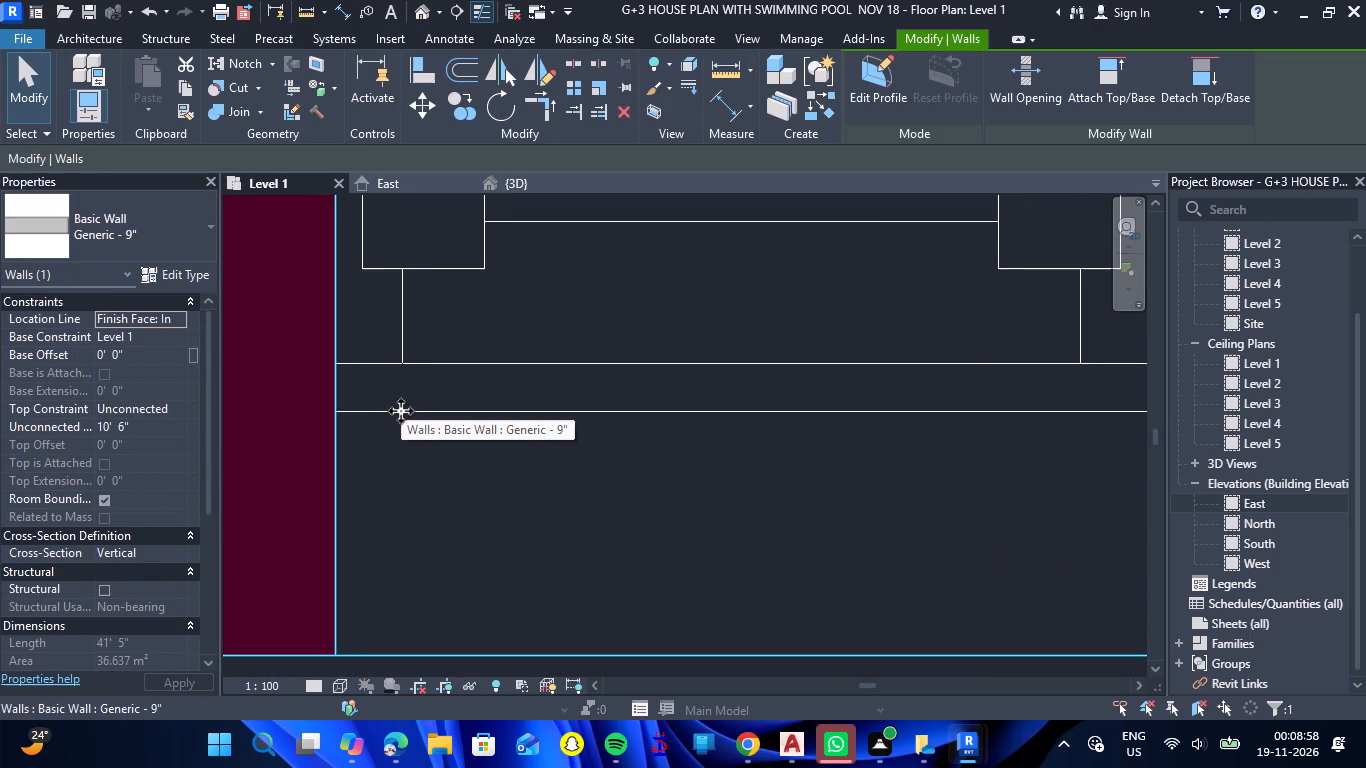
key("Escape")
Flip the 4' double-horizontal awning window in the northwest bedroom's north wall so its sashes sit on the exterior side.
scroll(402, 416, "down", 16)
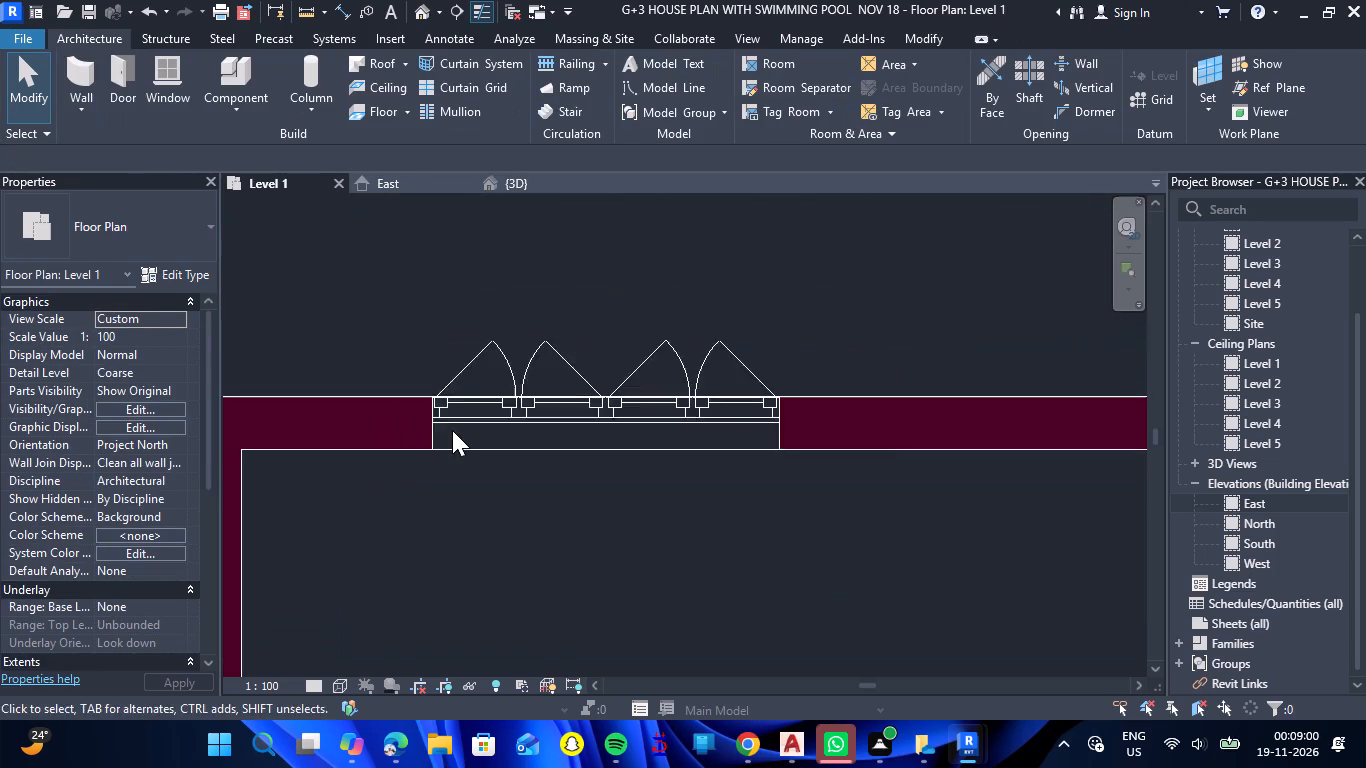
scroll(456, 427, "down", 13)
scroll(307, 429, "up", 19)
left_click(375, 501)
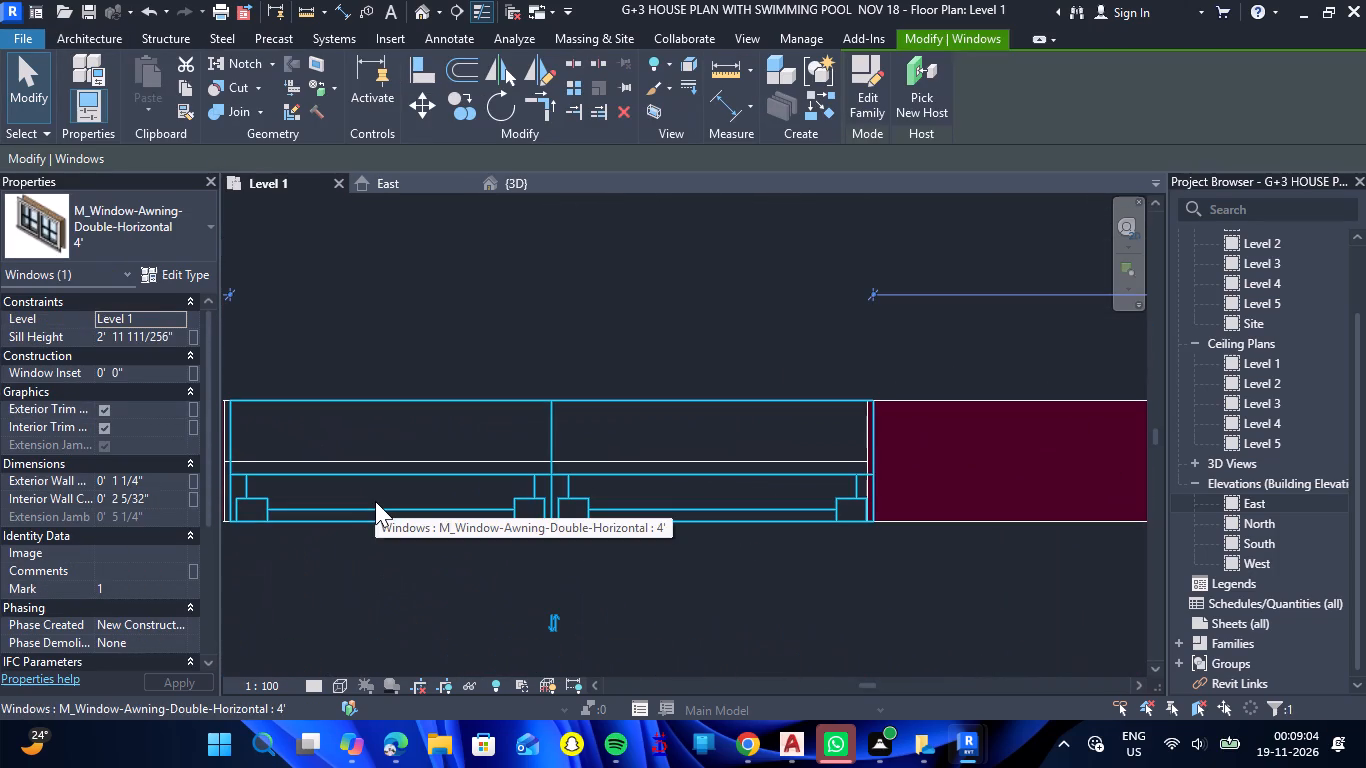
key("space")
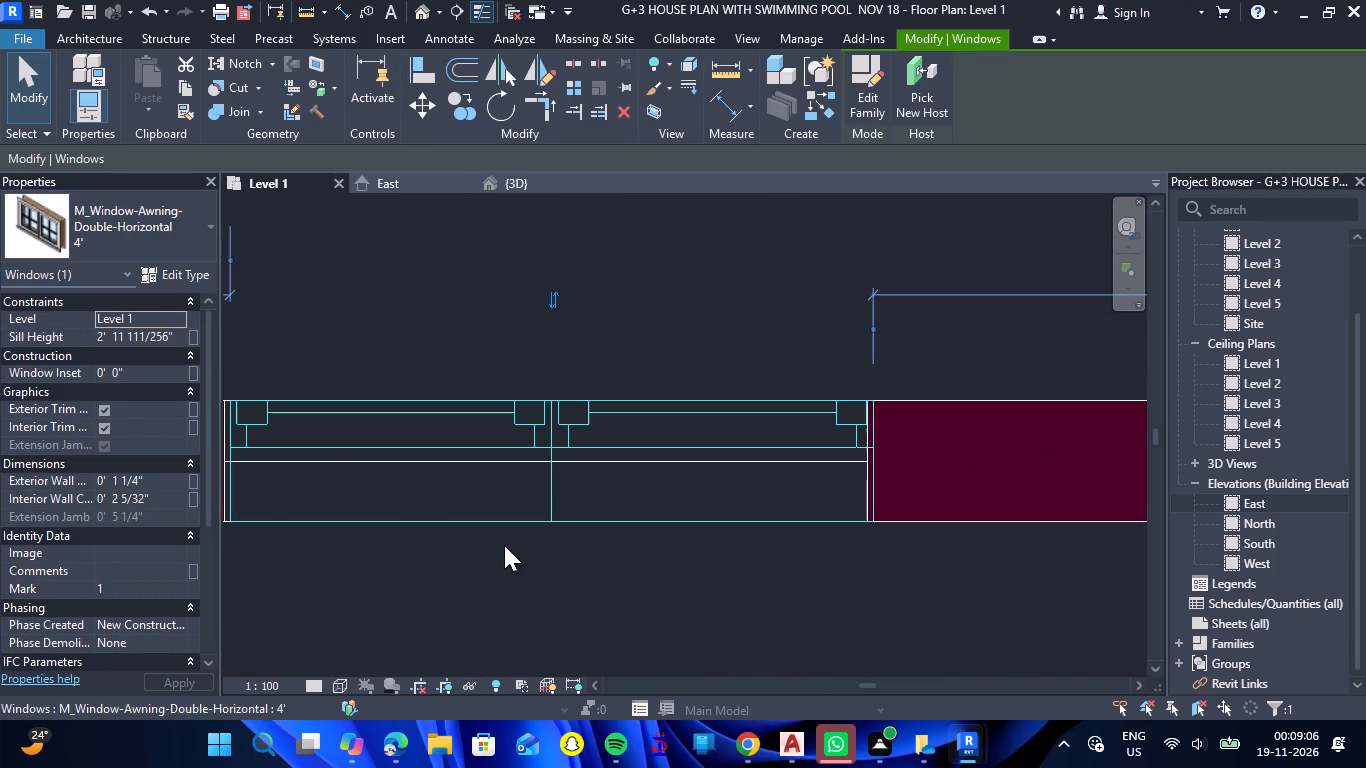
scroll(583, 564, "down", 4)
scroll(368, 540, "up", 4)
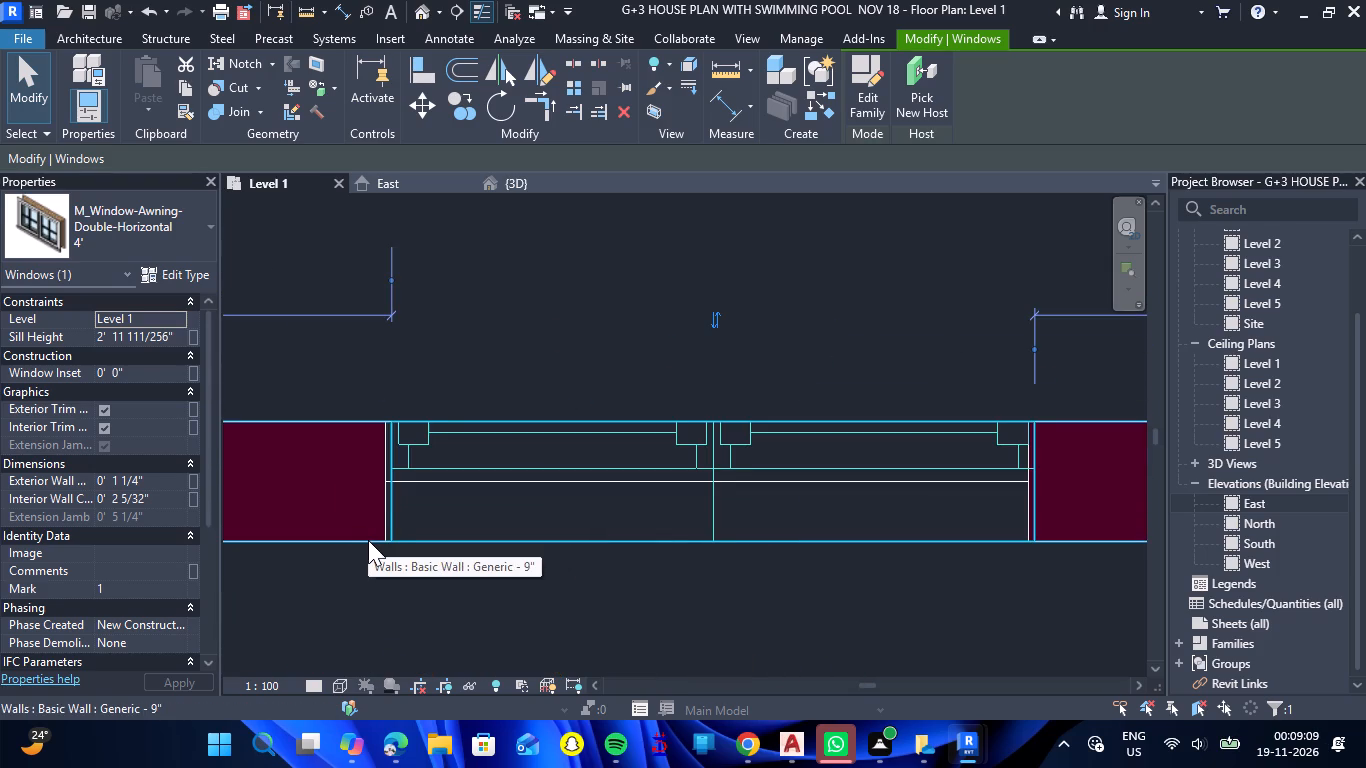
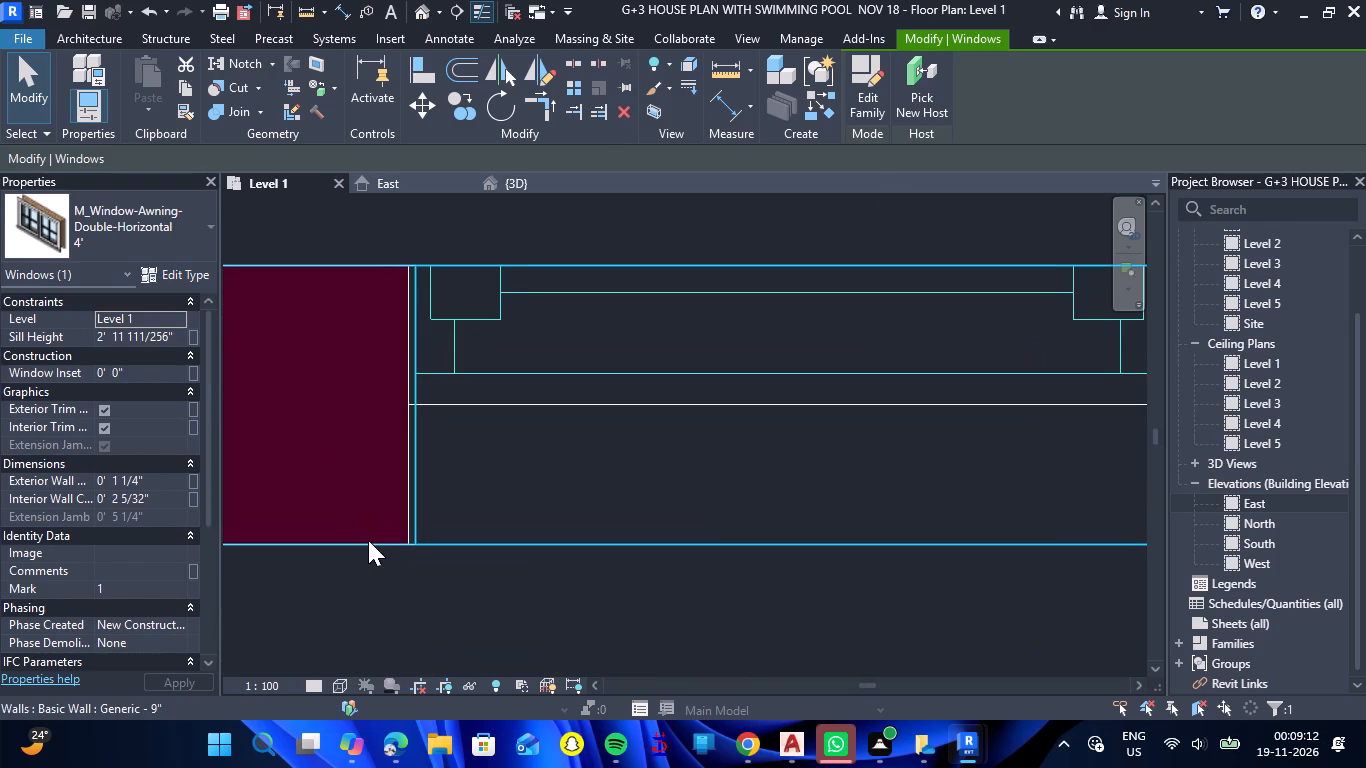
Nudge the 4' double-horizontal awning window in the northwest bedroom's north wall west to line up with the CAD opening.
key("Left")
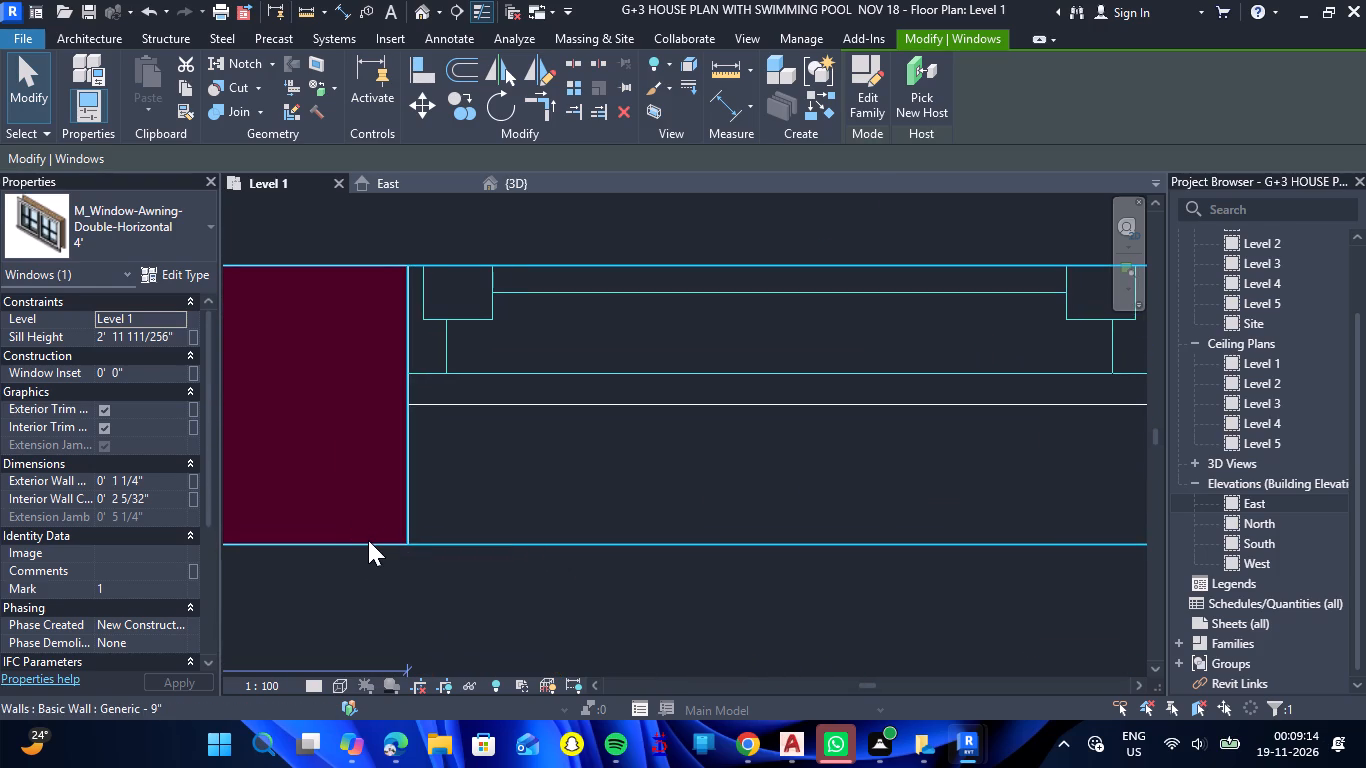
key("Escape")
Nudge the 4' double-horizontal awning window in the northwest bedroom's west wall north to line up with the CAD opening.
scroll(429, 513, "down", 5)
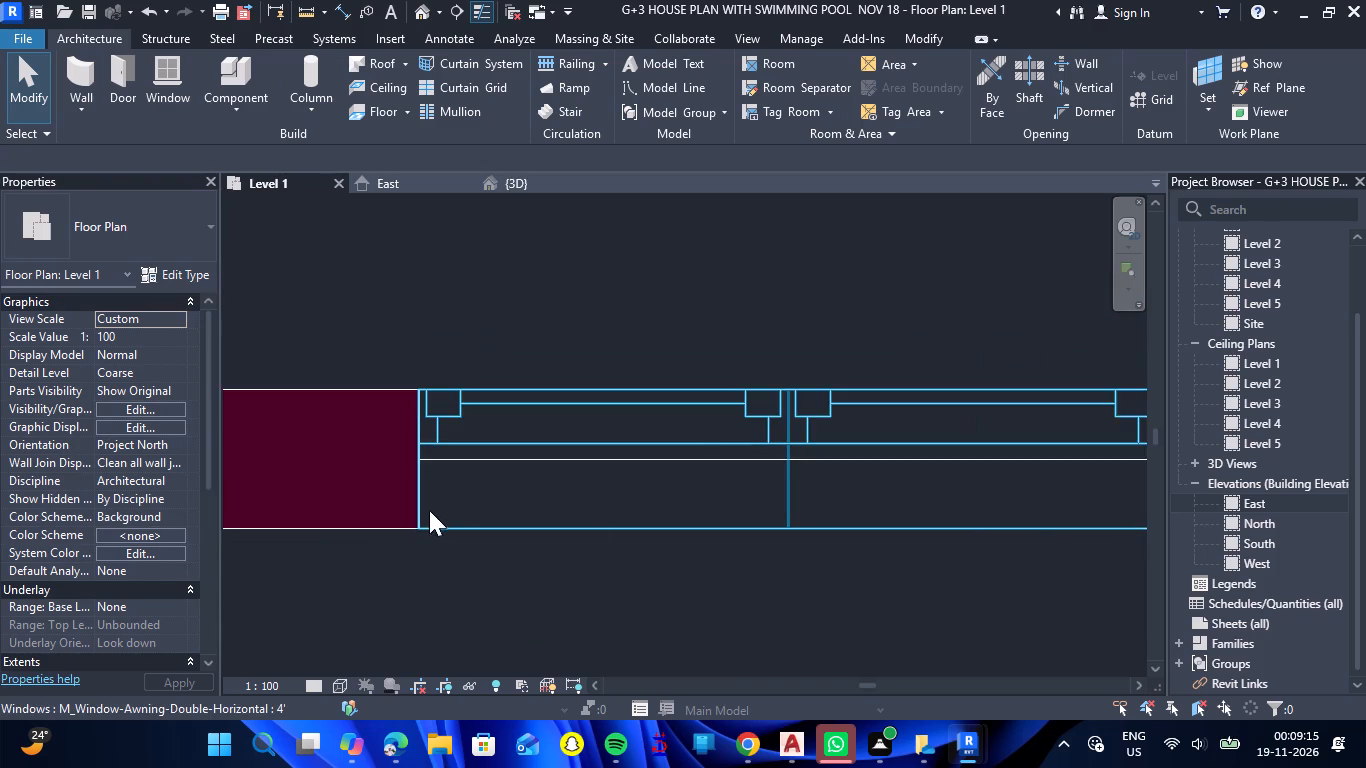
scroll(429, 510, "down", 18)
scroll(390, 500, "down", 4)
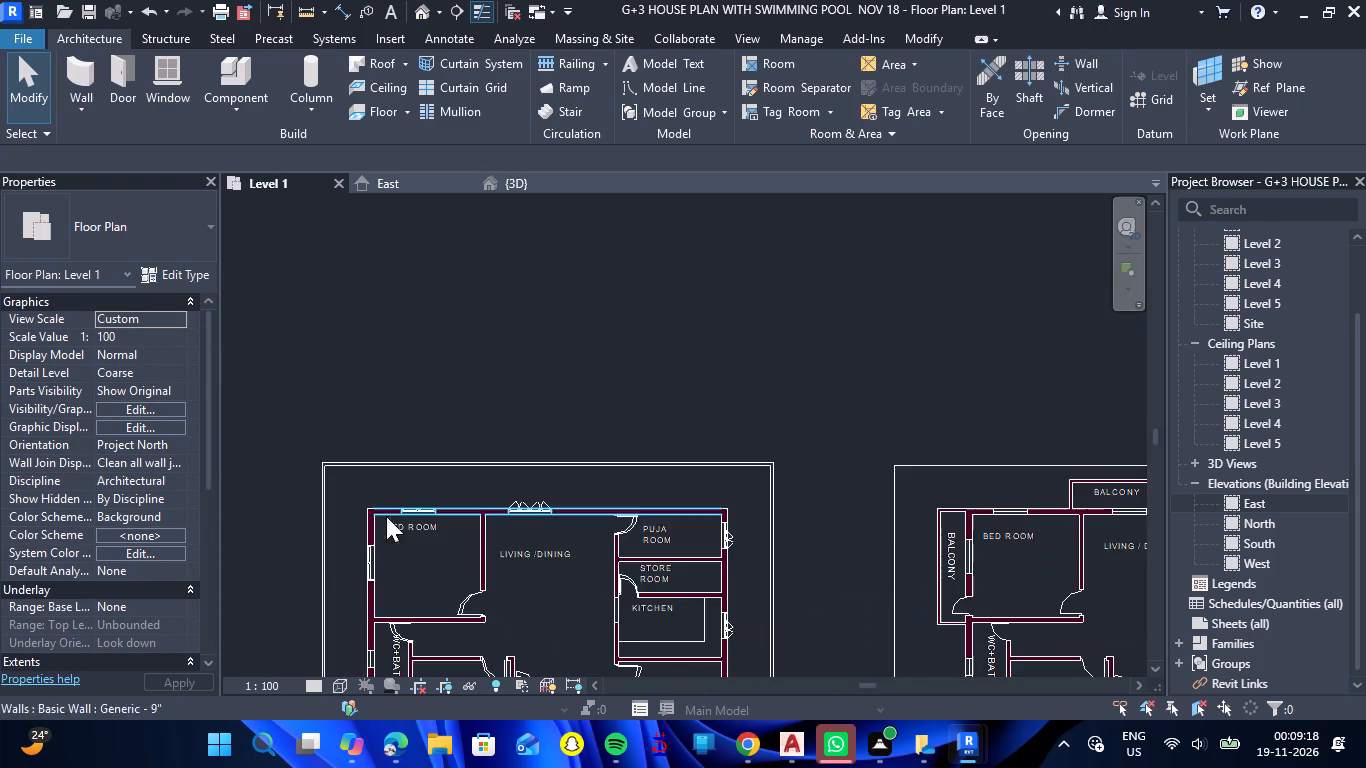
scroll(368, 565, "up", 19)
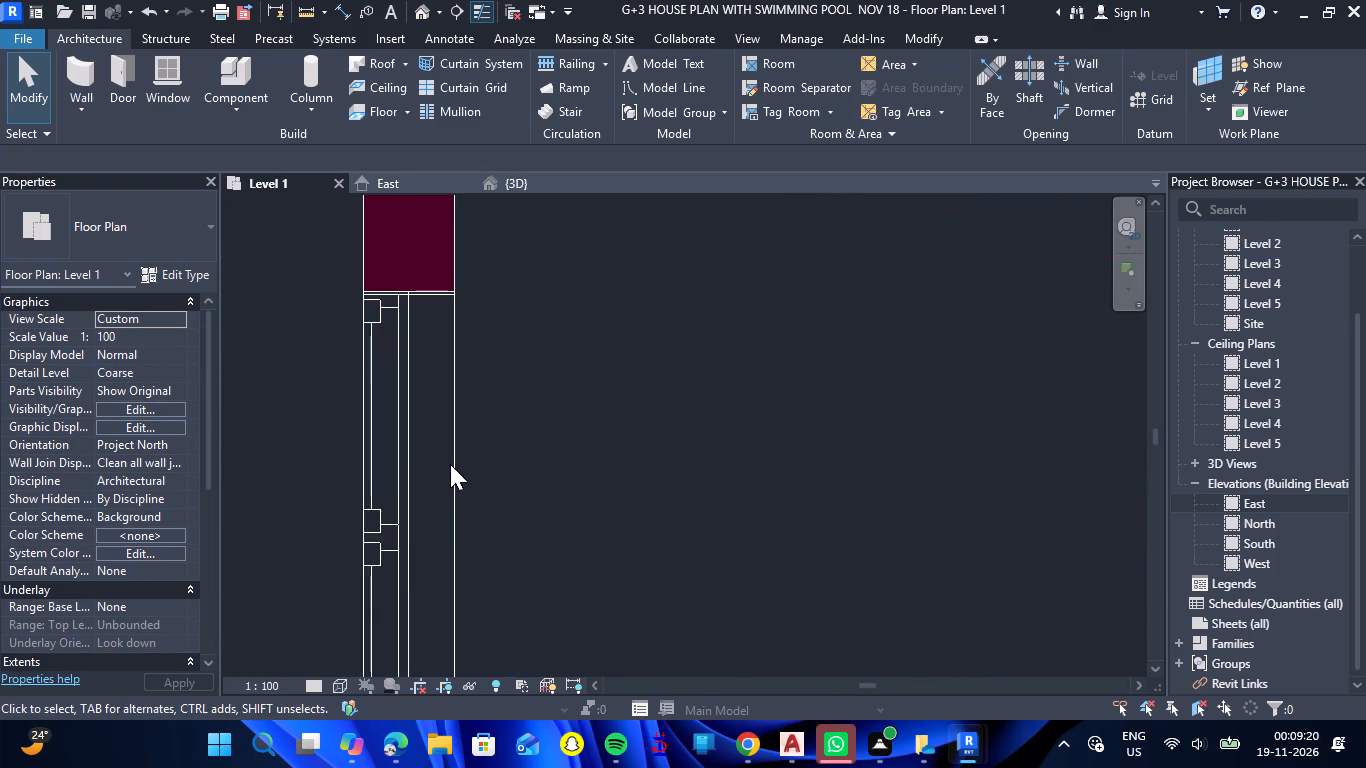
left_click(457, 464)
key("Up")
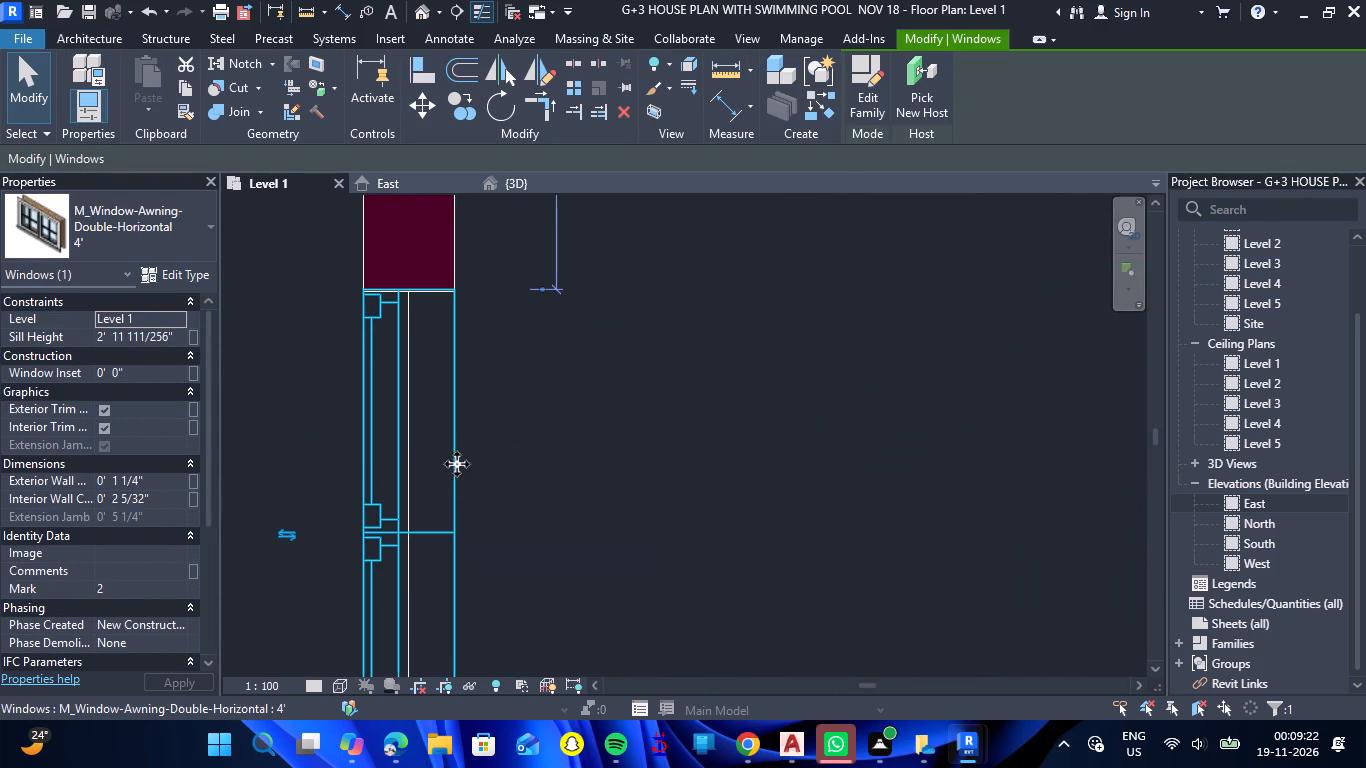
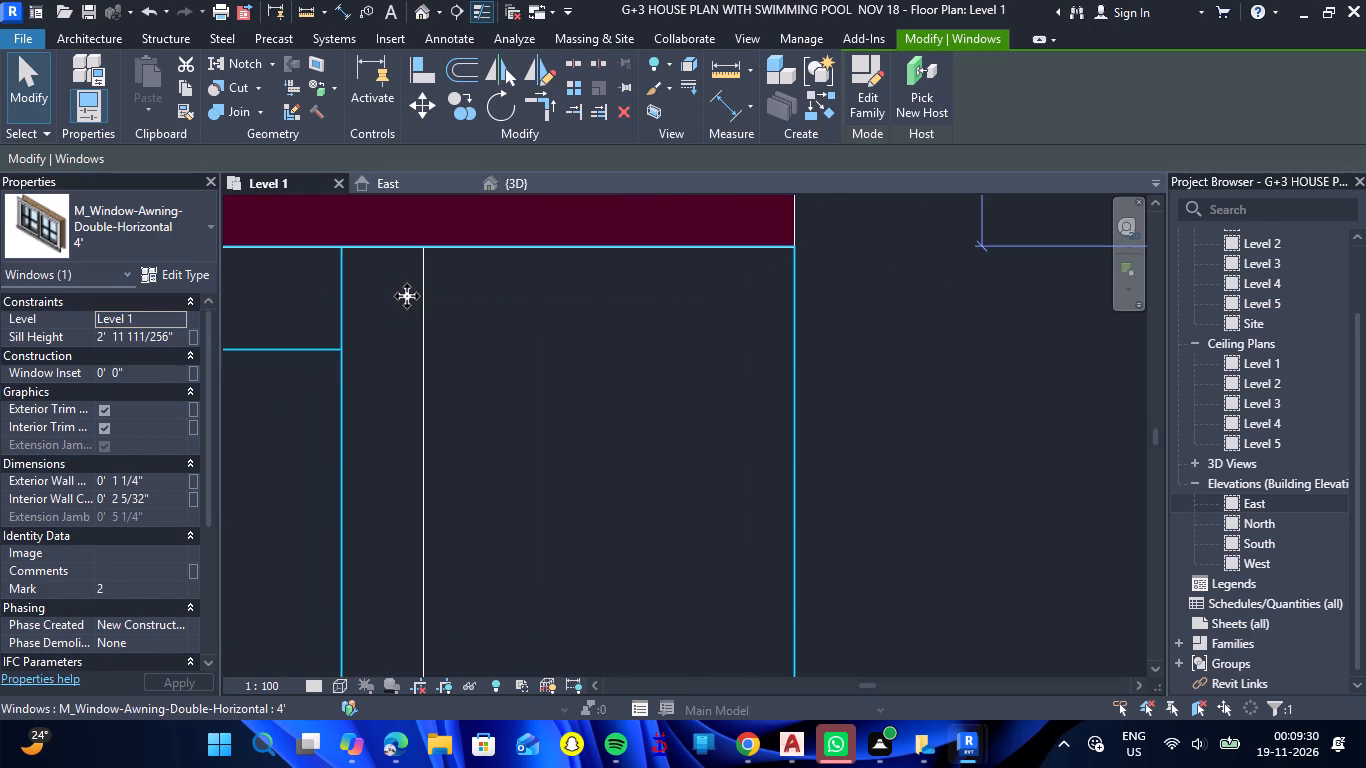
Line up the 4' double-horizontal awning window in the southwest bedroom's south wall with the CAD opening.
key("Escape")
scroll(413, 303, "down", 15)
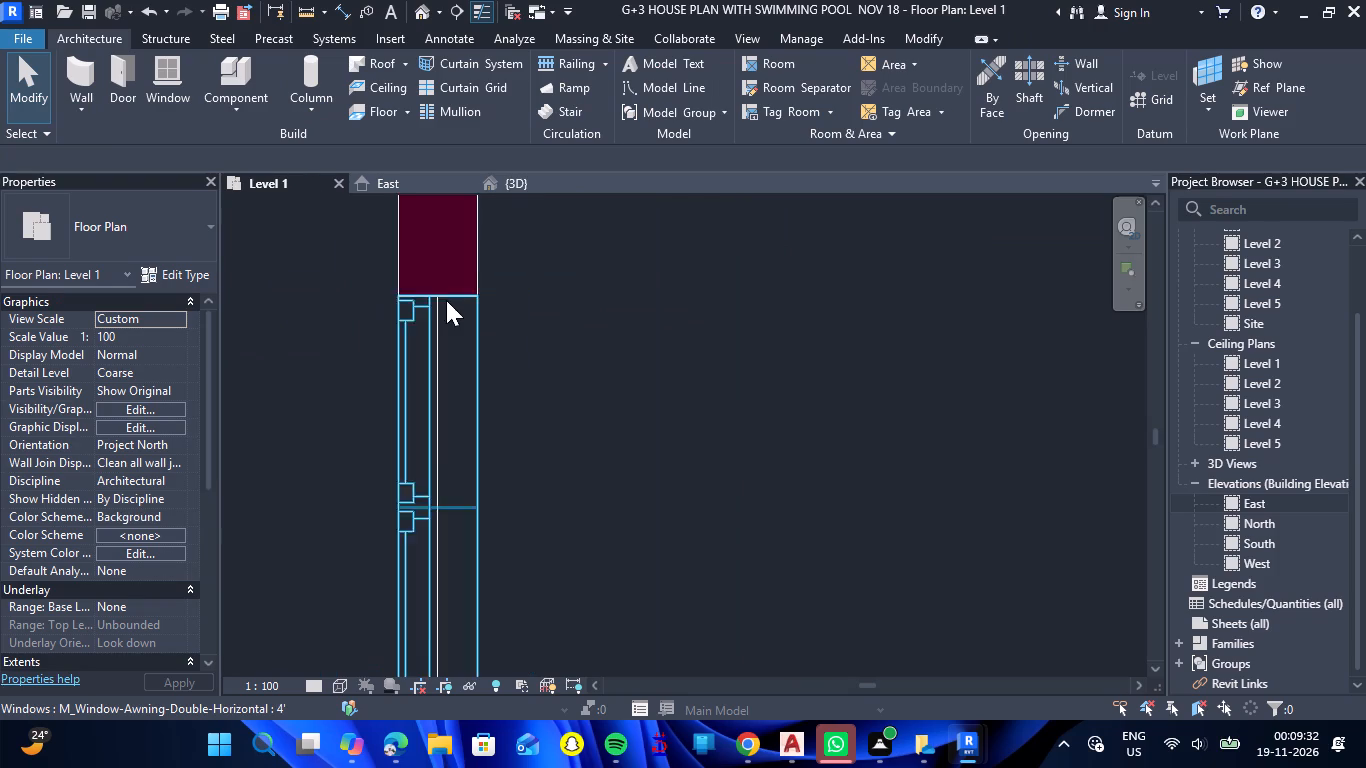
scroll(446, 300, "down", 16)
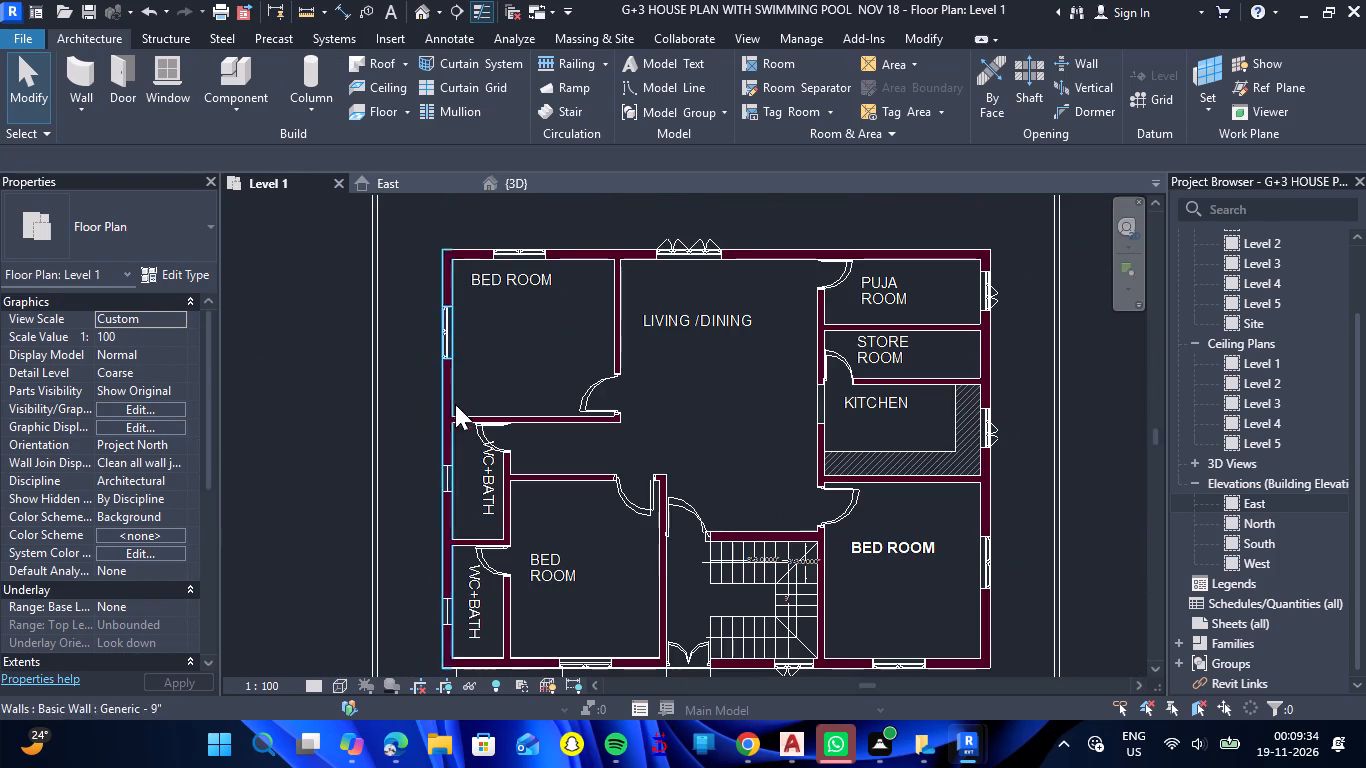
scroll(489, 461, "down", 4)
scroll(536, 574, "up", 17)
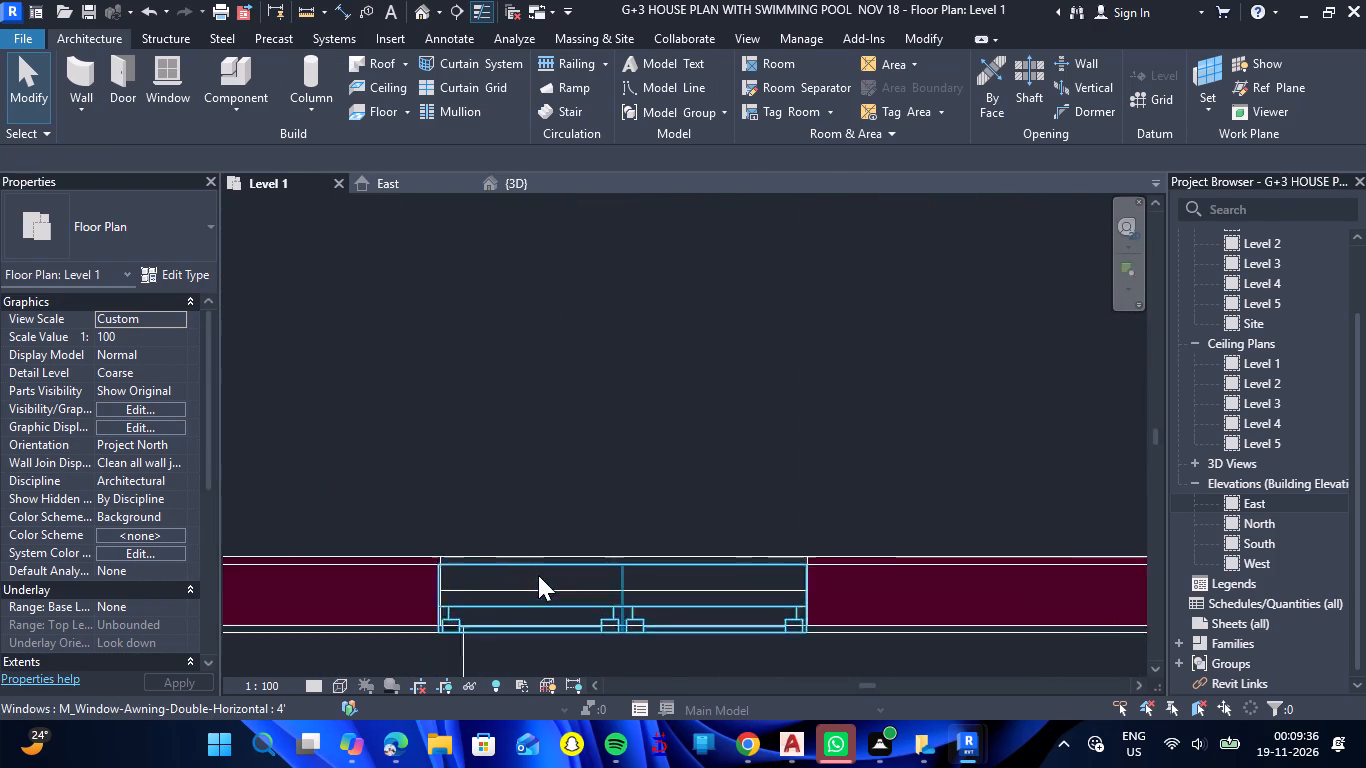
scroll(538, 575, "up", 3)
left_click(560, 611)
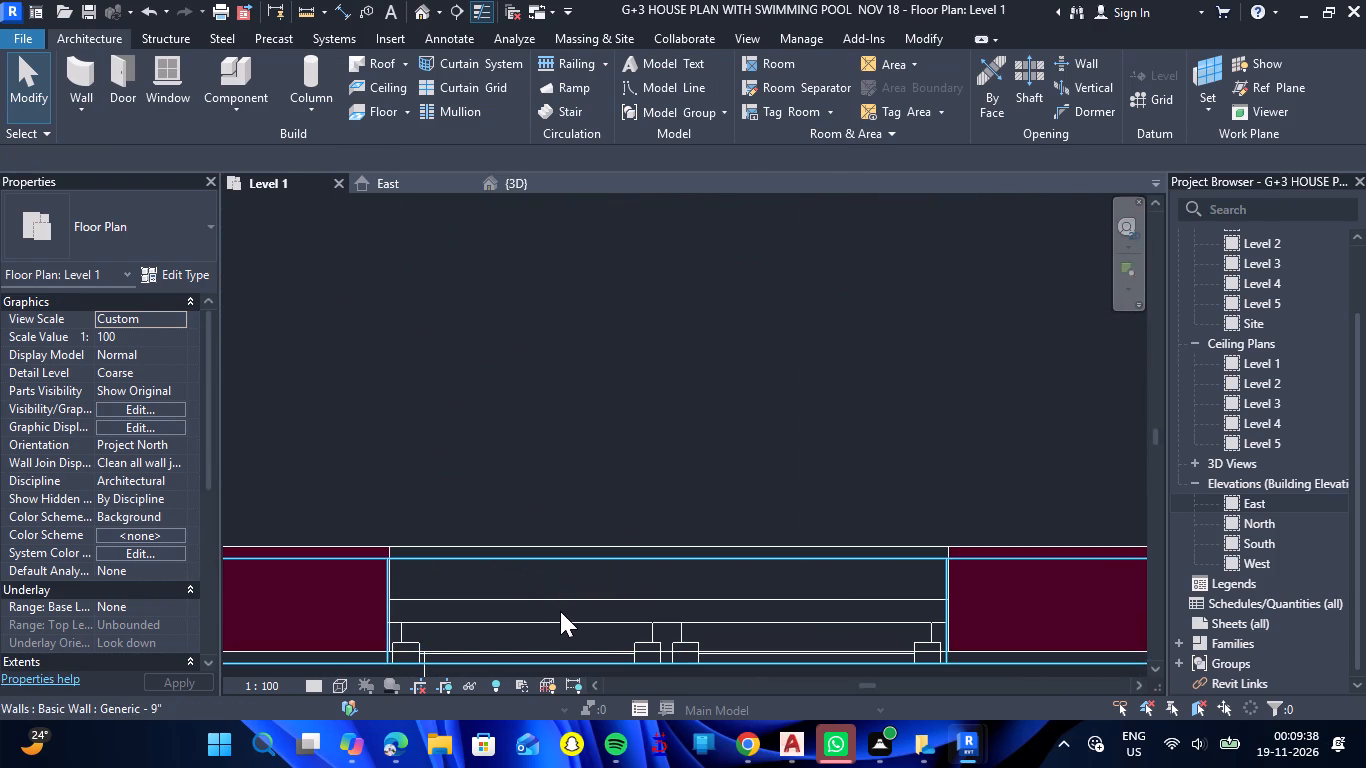
scroll(994, 628, "up", 6)
scroll(928, 486, "down", 6)
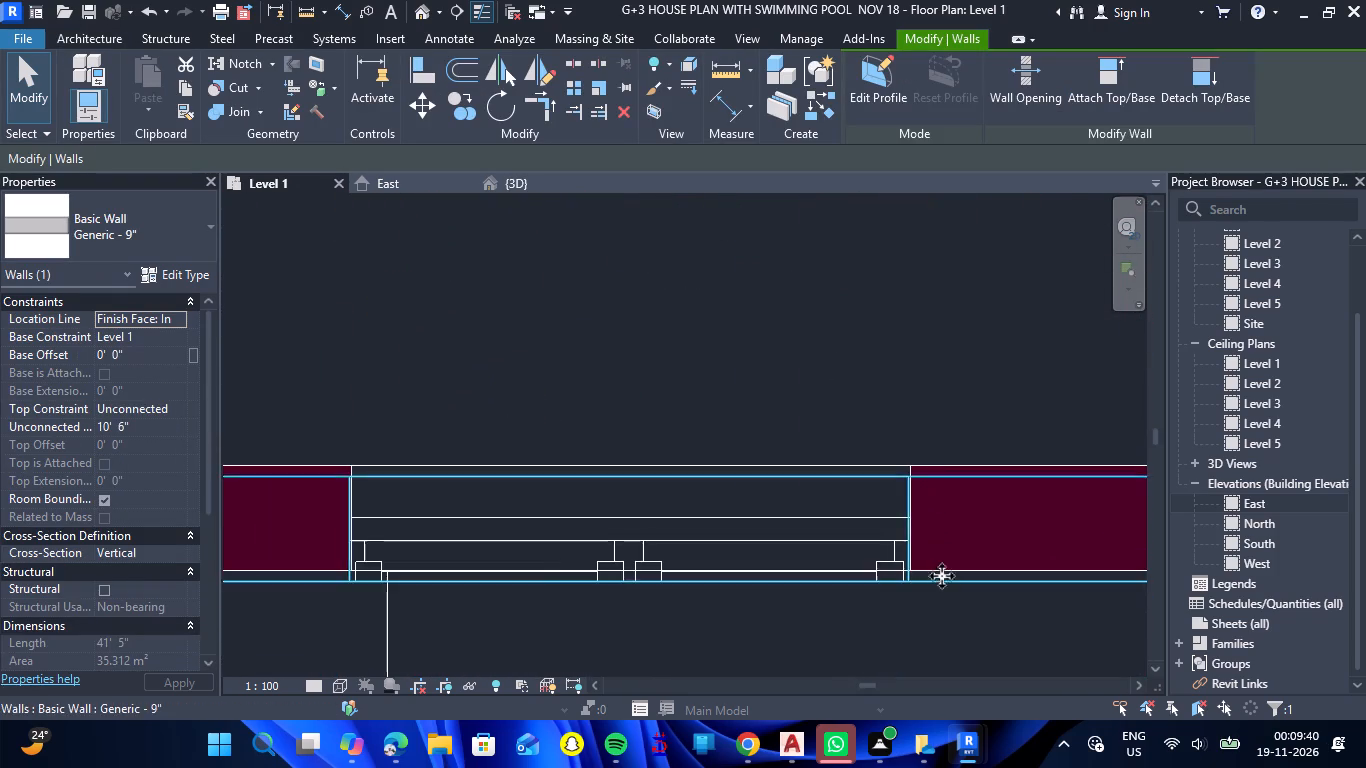
scroll(938, 578, "up", 10)
left_click(815, 586)
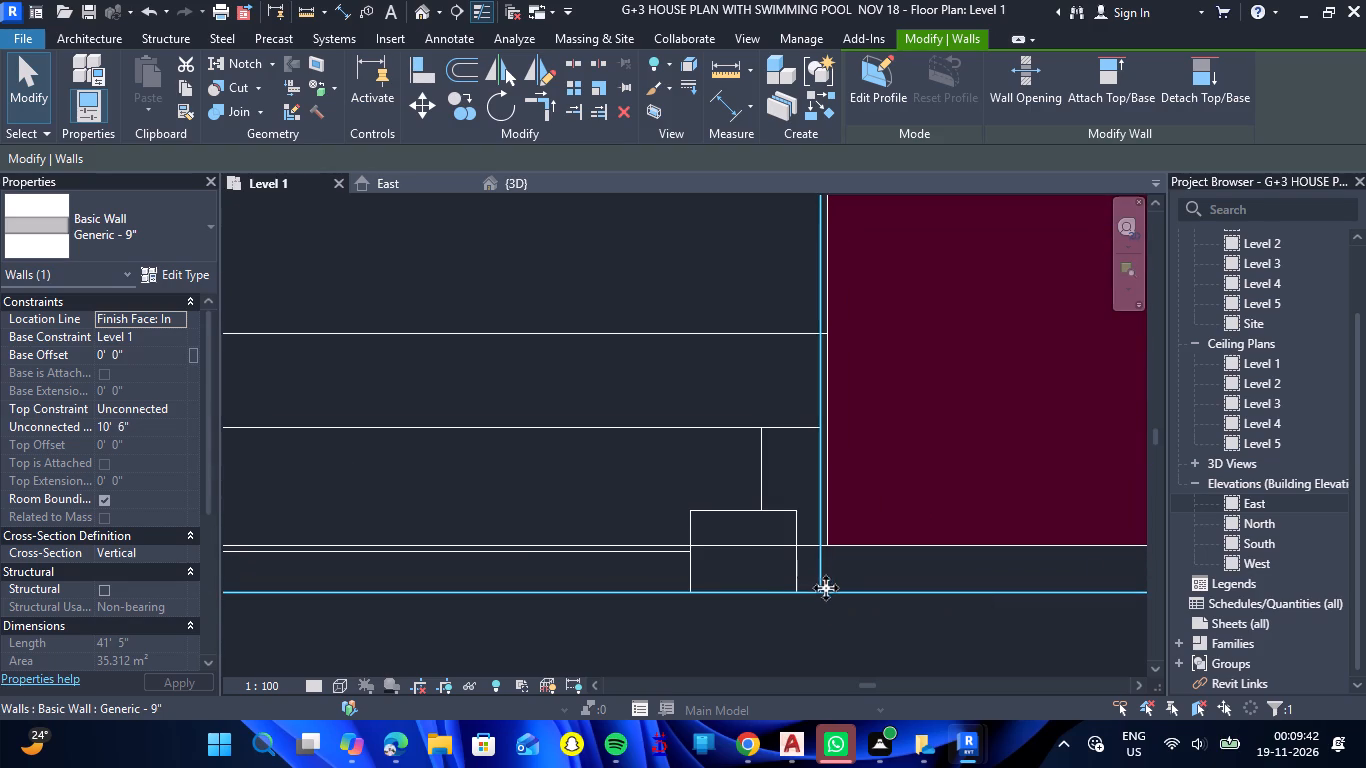
left_click(705, 514)
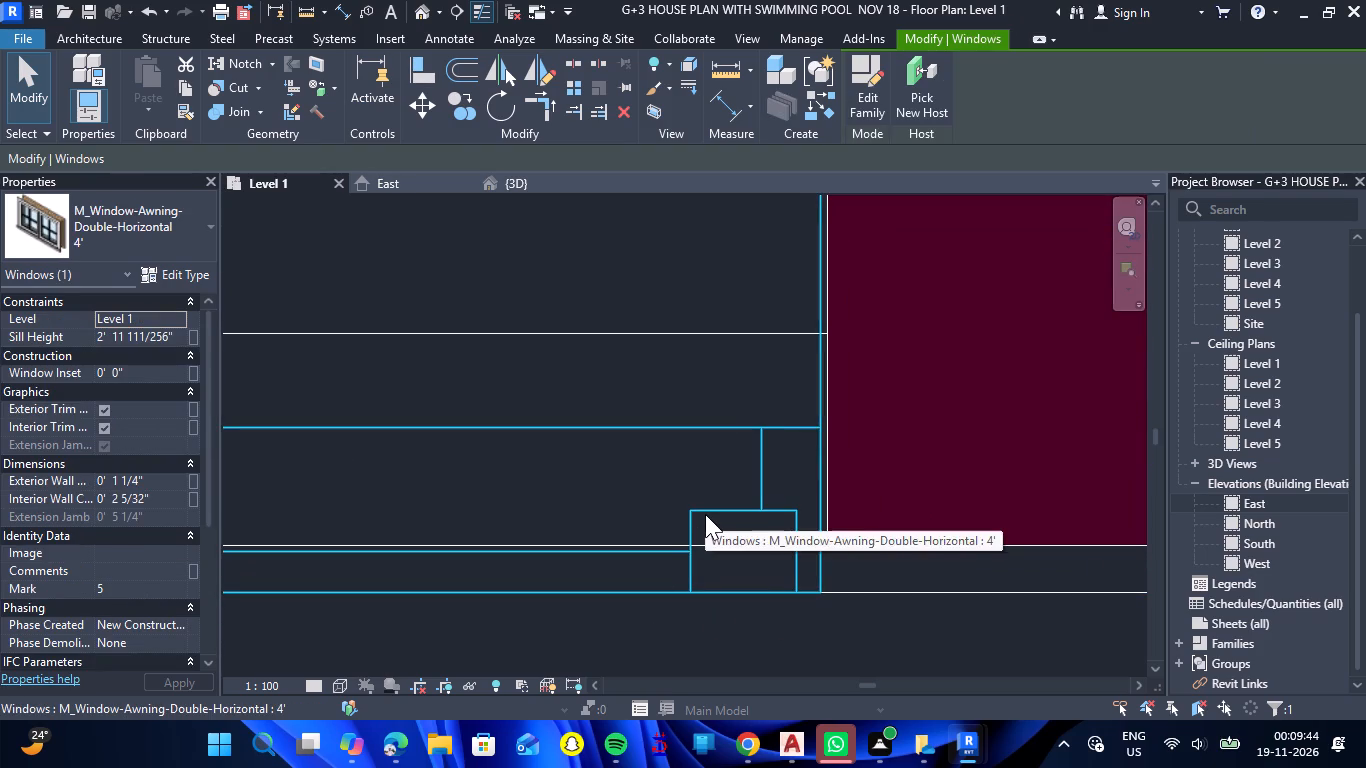
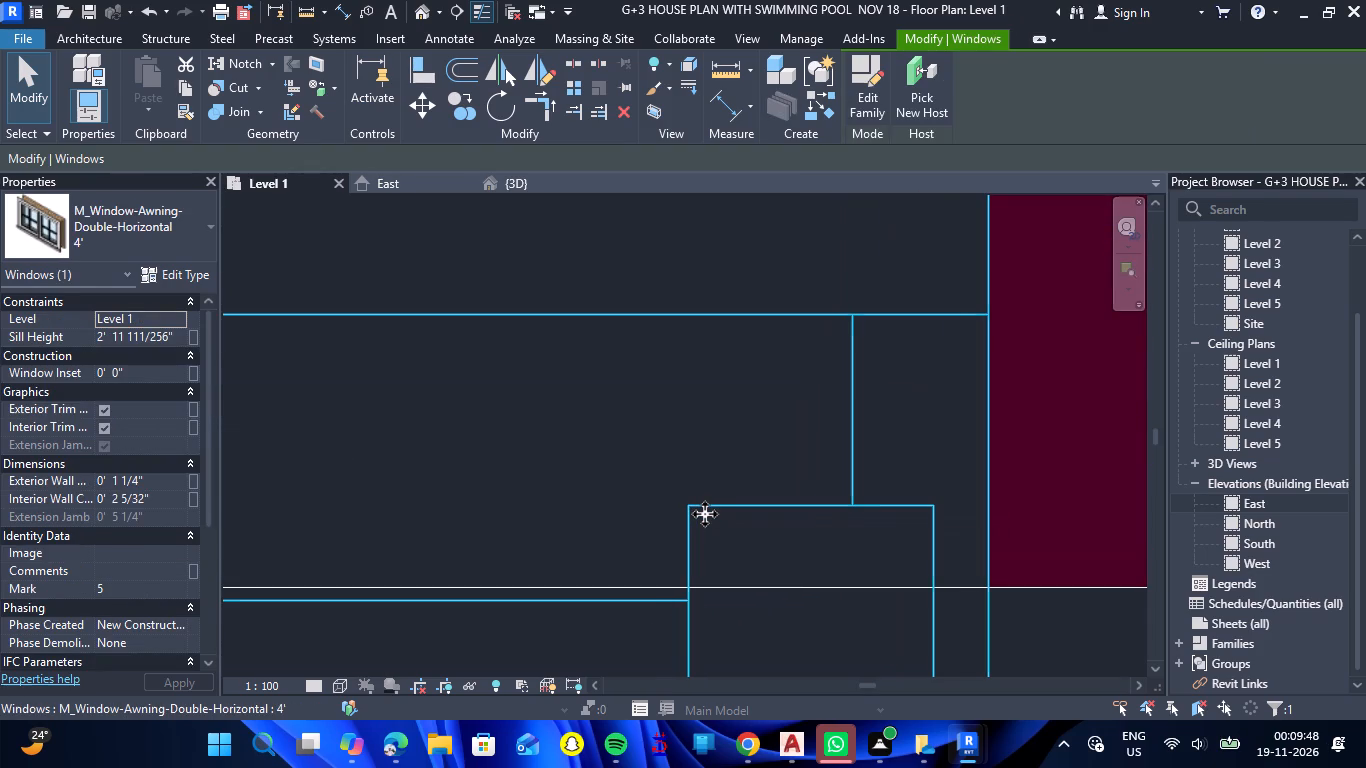
Nudge the 4' double-horizontal awning window in the south wall of the bedroom east of the staircase westward to match the CAD opening.
key("Escape")
scroll(705, 514, "down", 20)
scroll(705, 514, "down", 4)
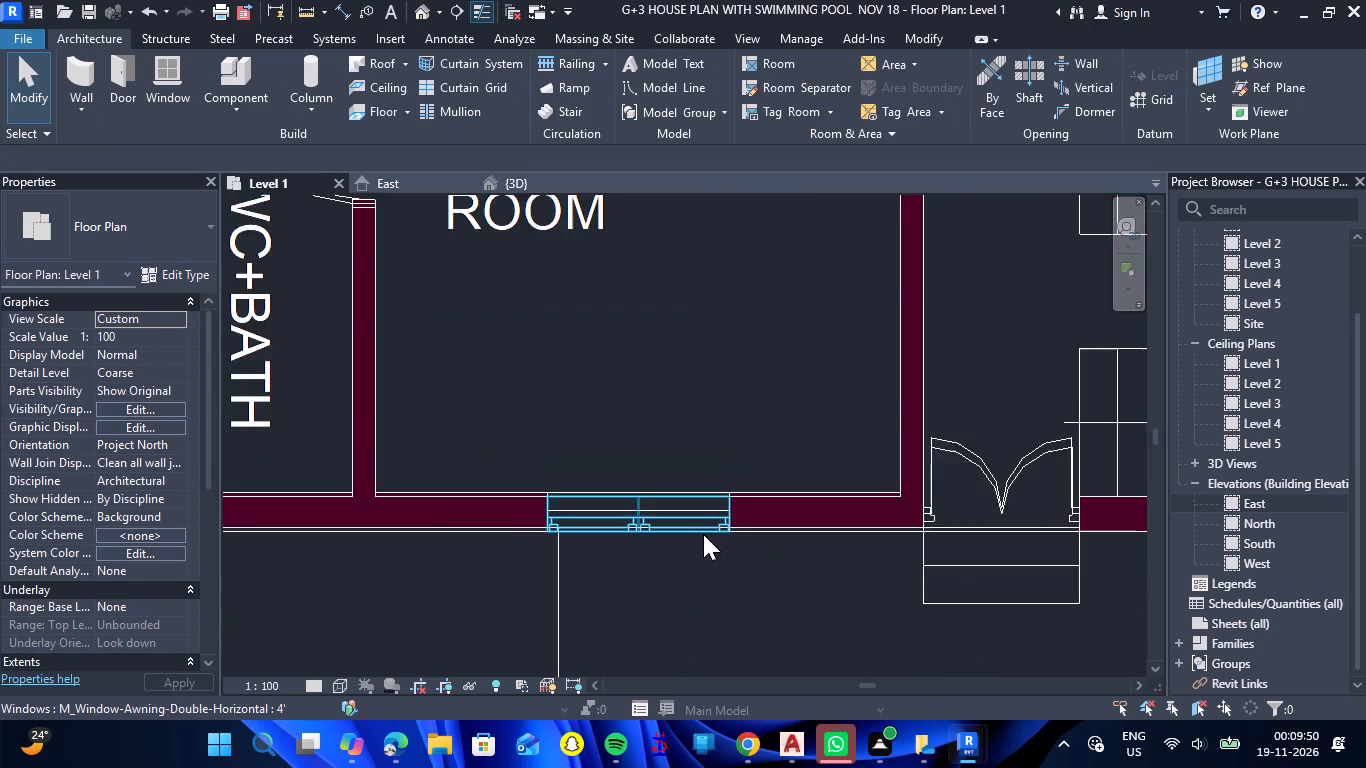
scroll(701, 535, "down", 10)
scroll(855, 551, "up", 8)
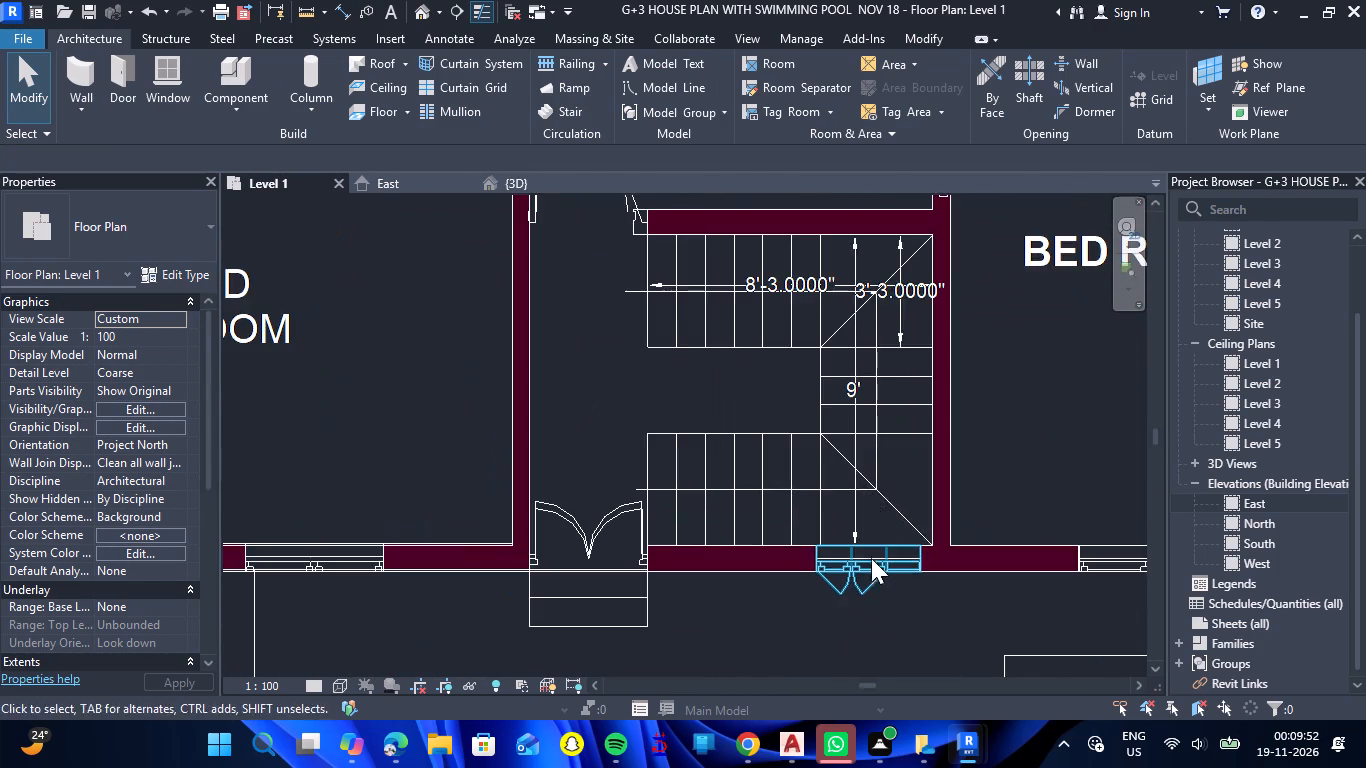
scroll(882, 587, "up", 13)
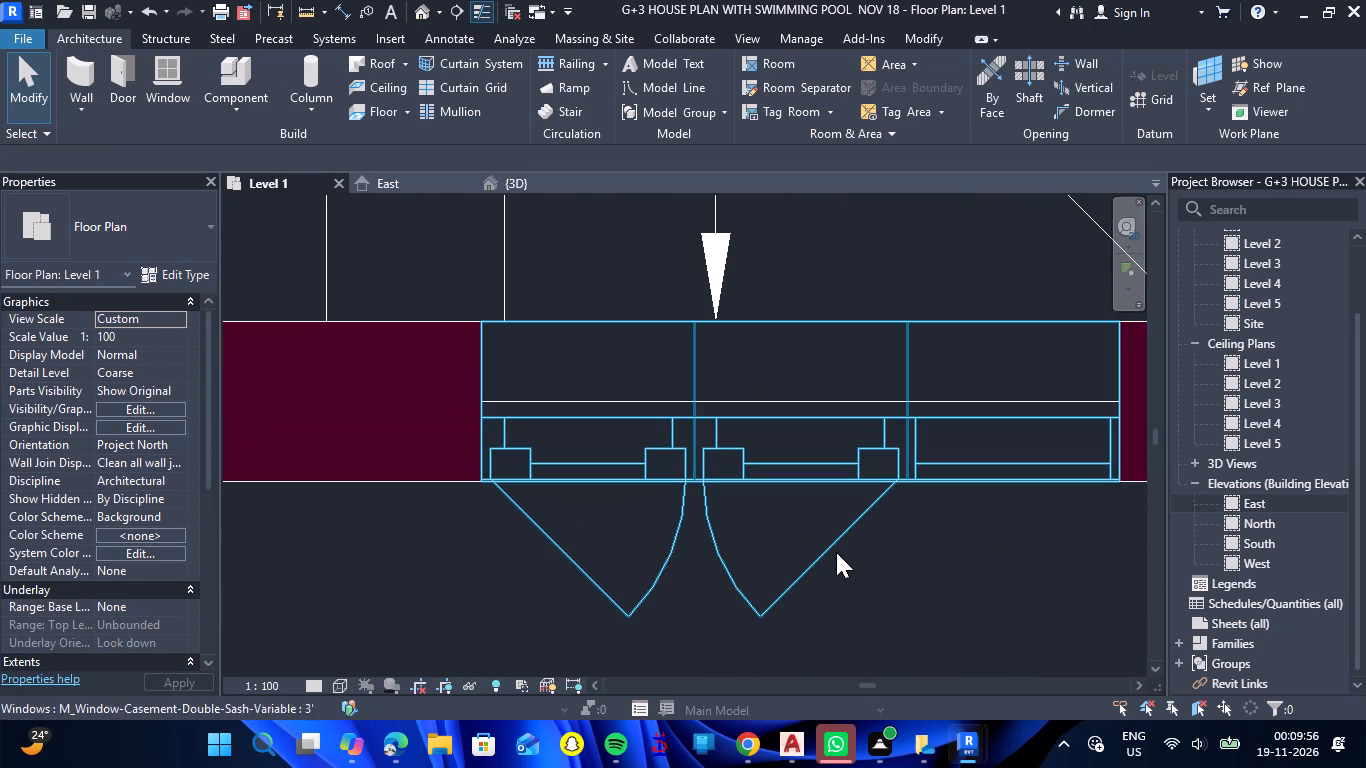
scroll(620, 498, "down", 13)
scroll(924, 499, "up", 8)
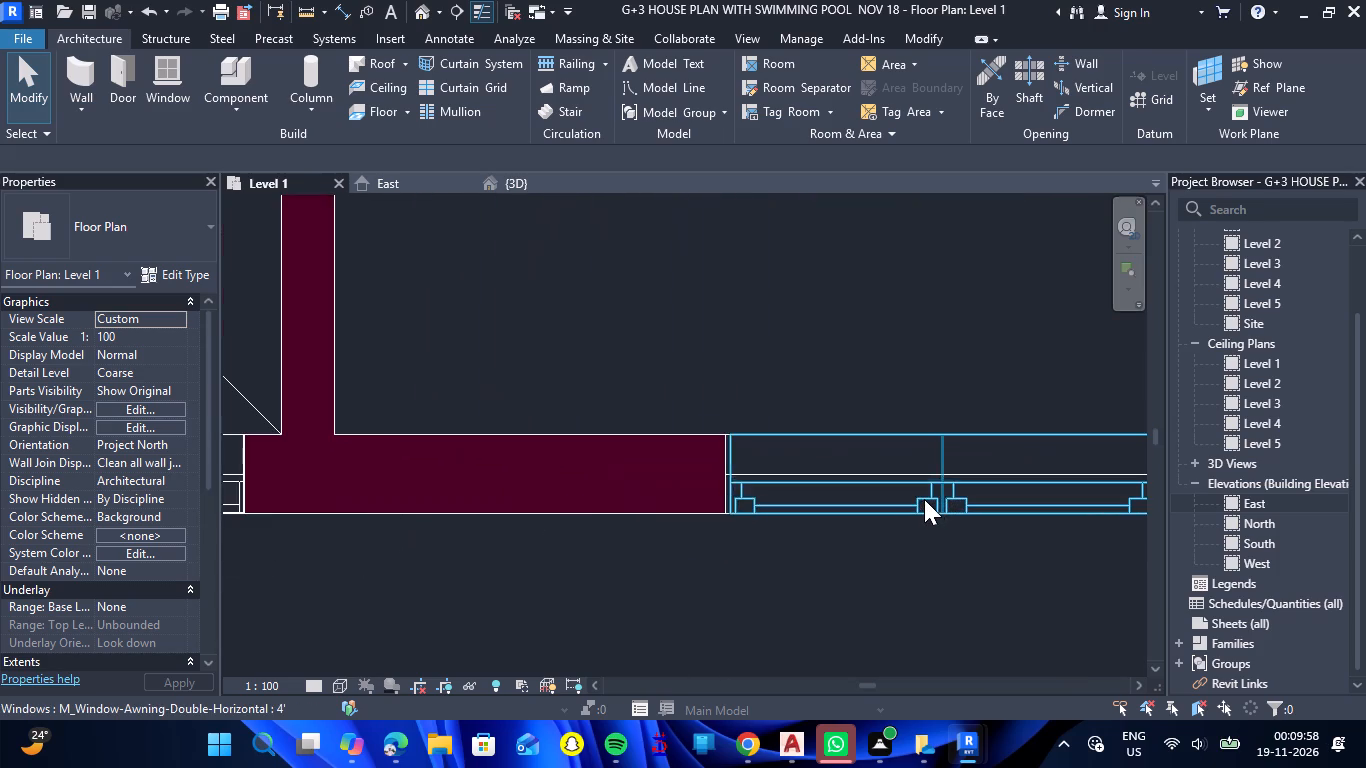
scroll(924, 499, "up", 5)
left_click(919, 497)
scroll(919, 497, "up", 5)
scroll(885, 503, "down", 5)
key("Left")
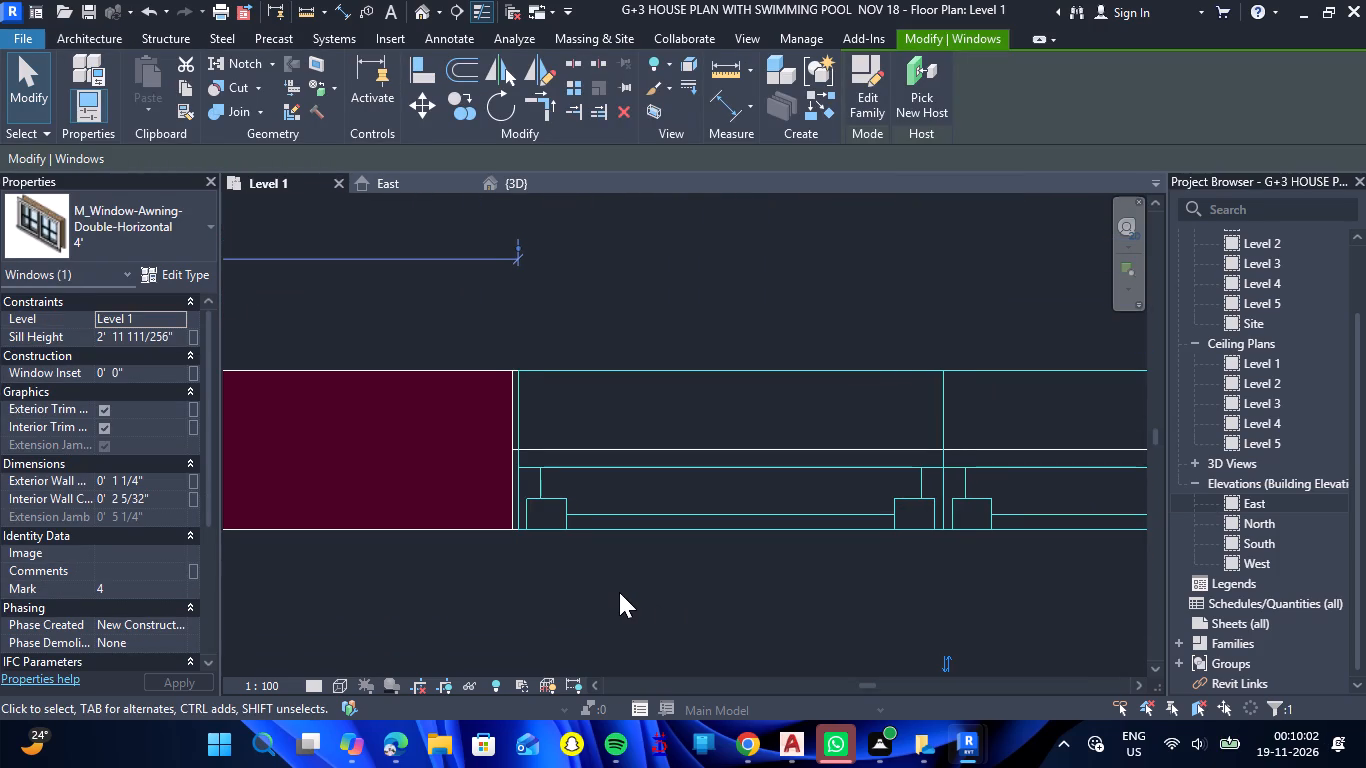
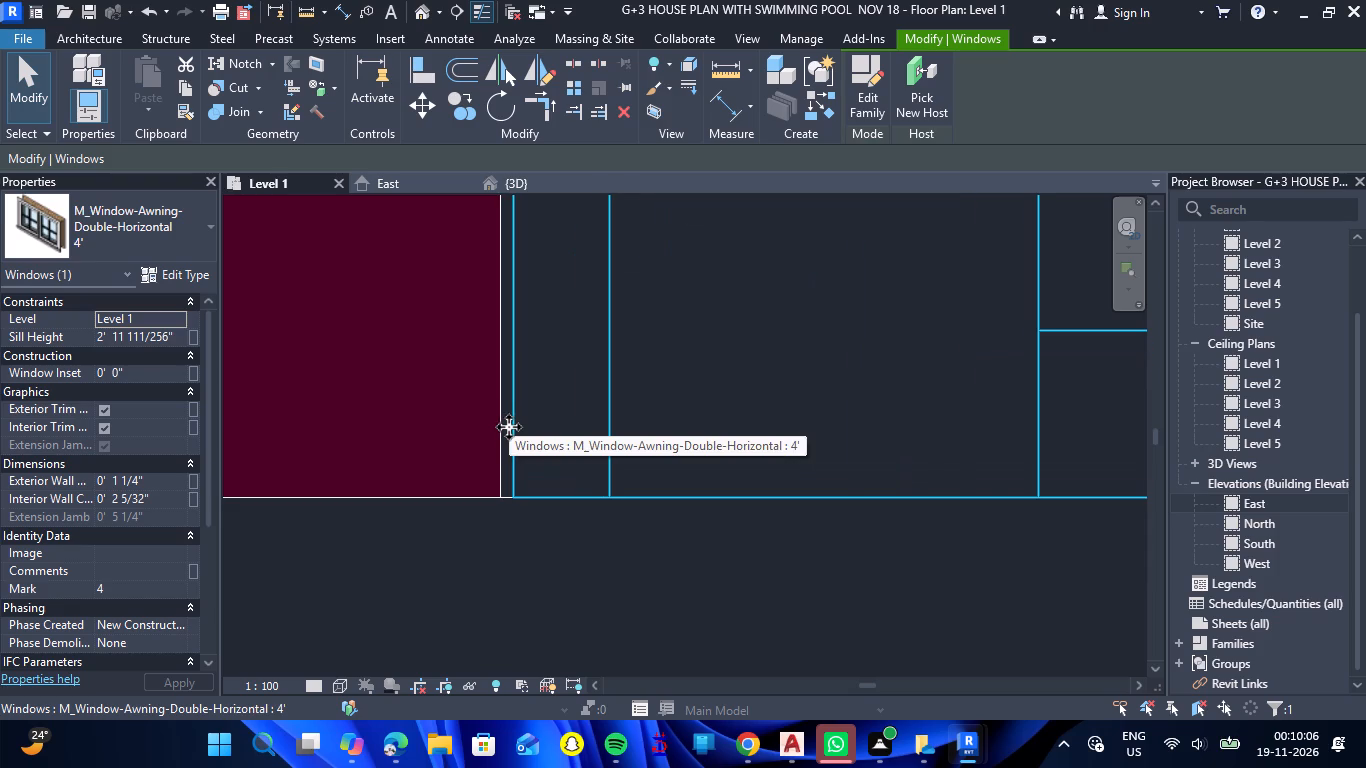
Nudge the 4' awning window in the bedroom's south wall west once more to meet the CAD opening's edge.
key("Left")
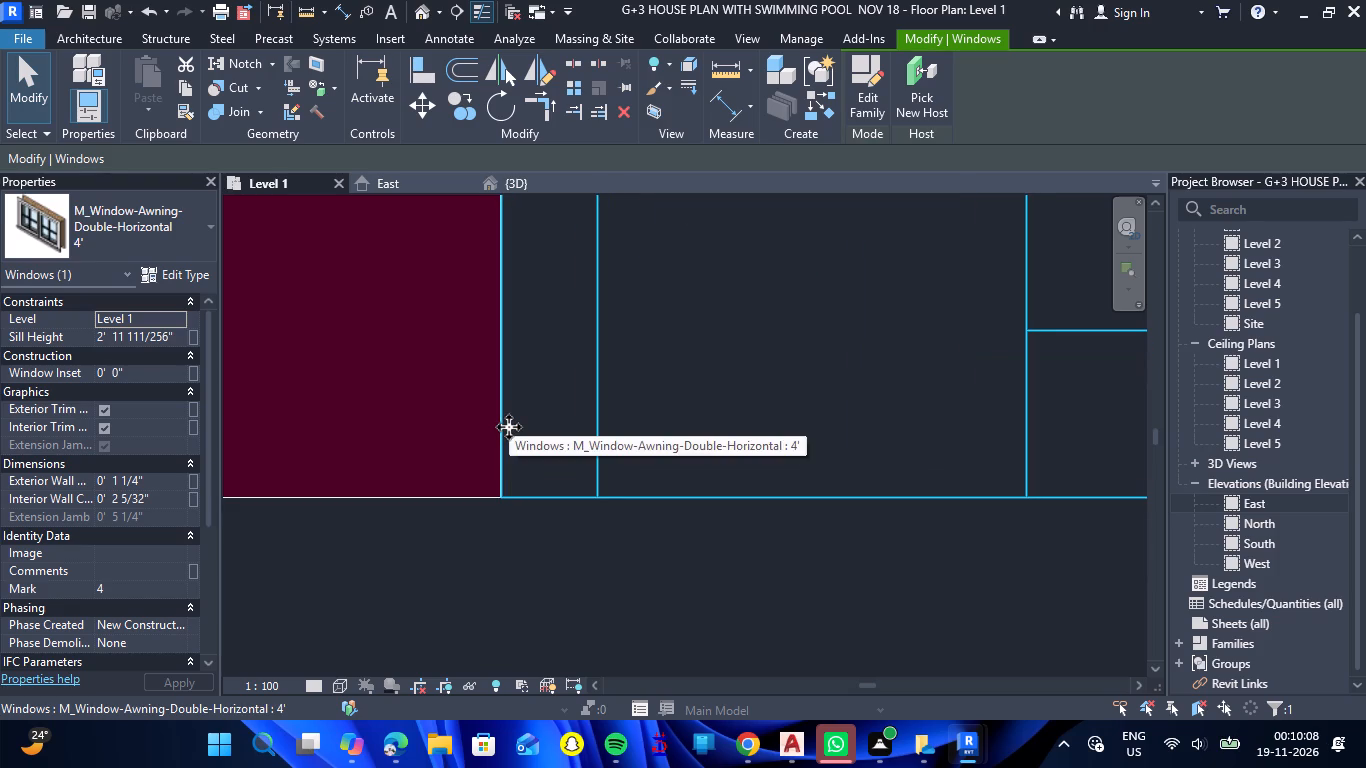
scroll(509, 427, "down", 16)
scroll(527, 450, "down", 6)
key("Escape")
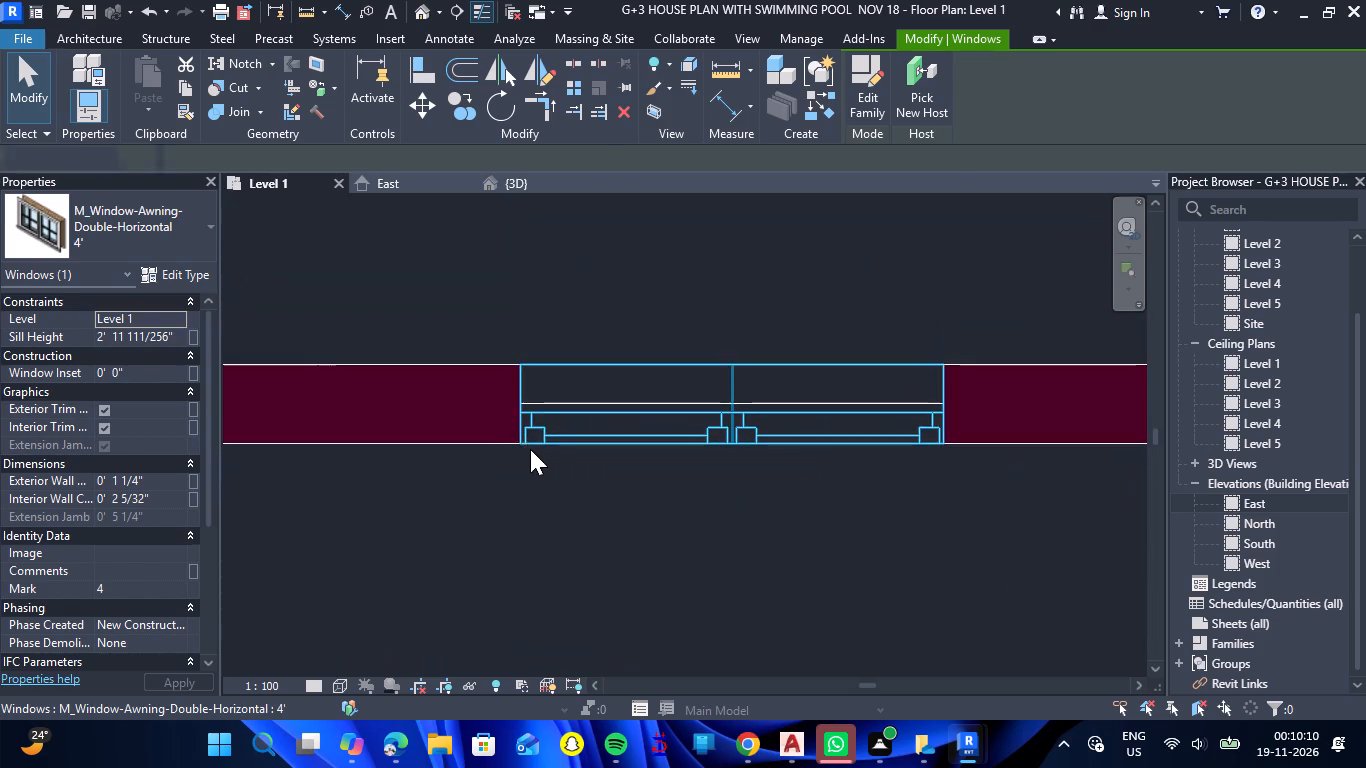
Examine how the 4' awning window in the same bedroom's east wall lines up with the CAD opening.
scroll(542, 462, "down", 10)
scroll(764, 271, "up", 5)
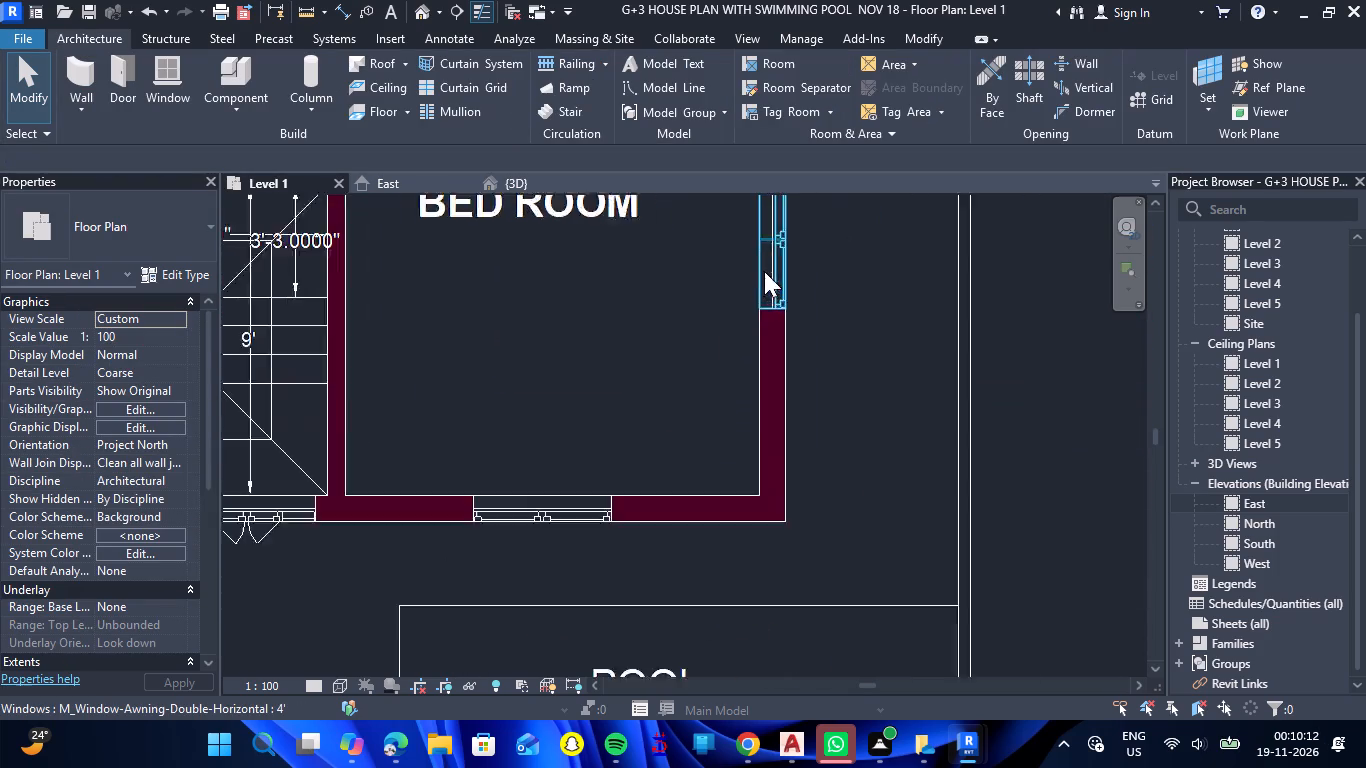
scroll(764, 271, "up", 9)
scroll(824, 470, "up", 3)
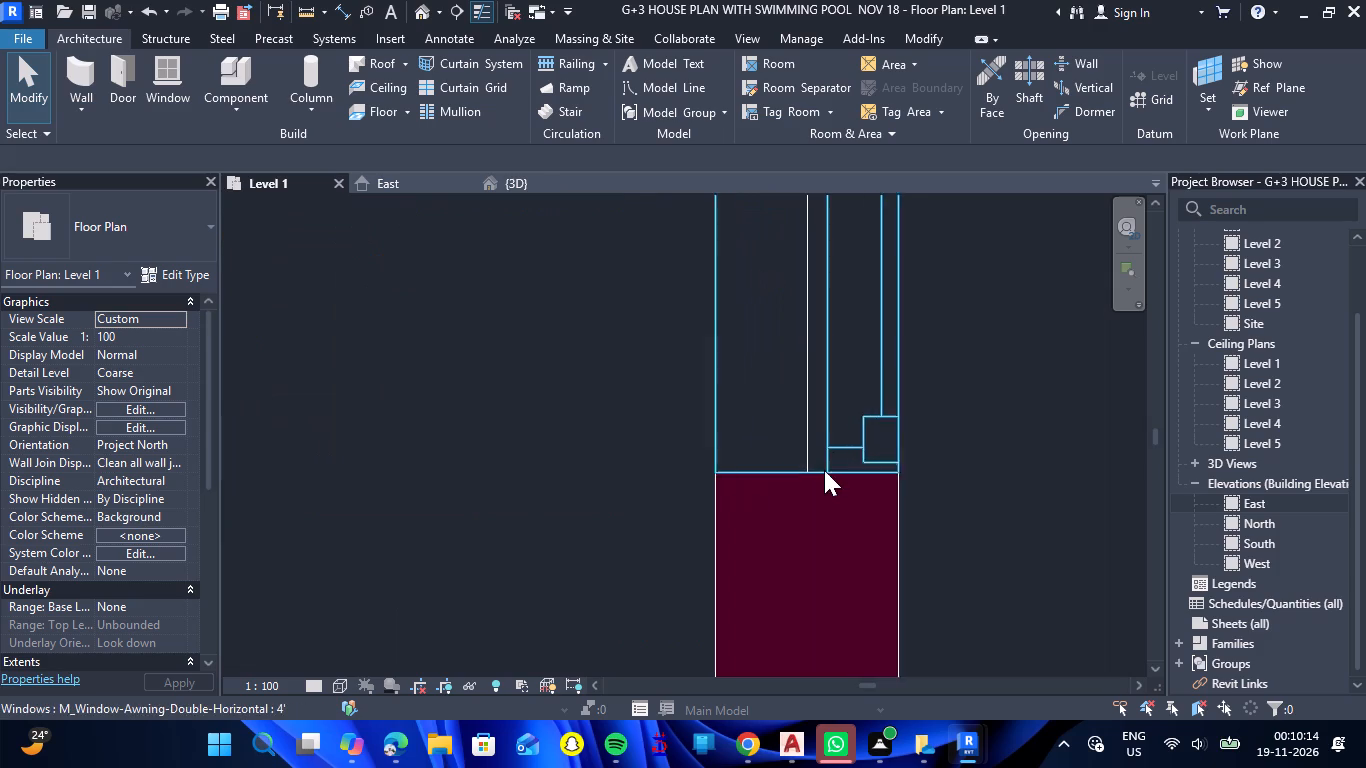
scroll(824, 470, "up", 11)
scroll(820, 470, "down", 7)
key("Escape")
scroll(817, 470, "down", 2)
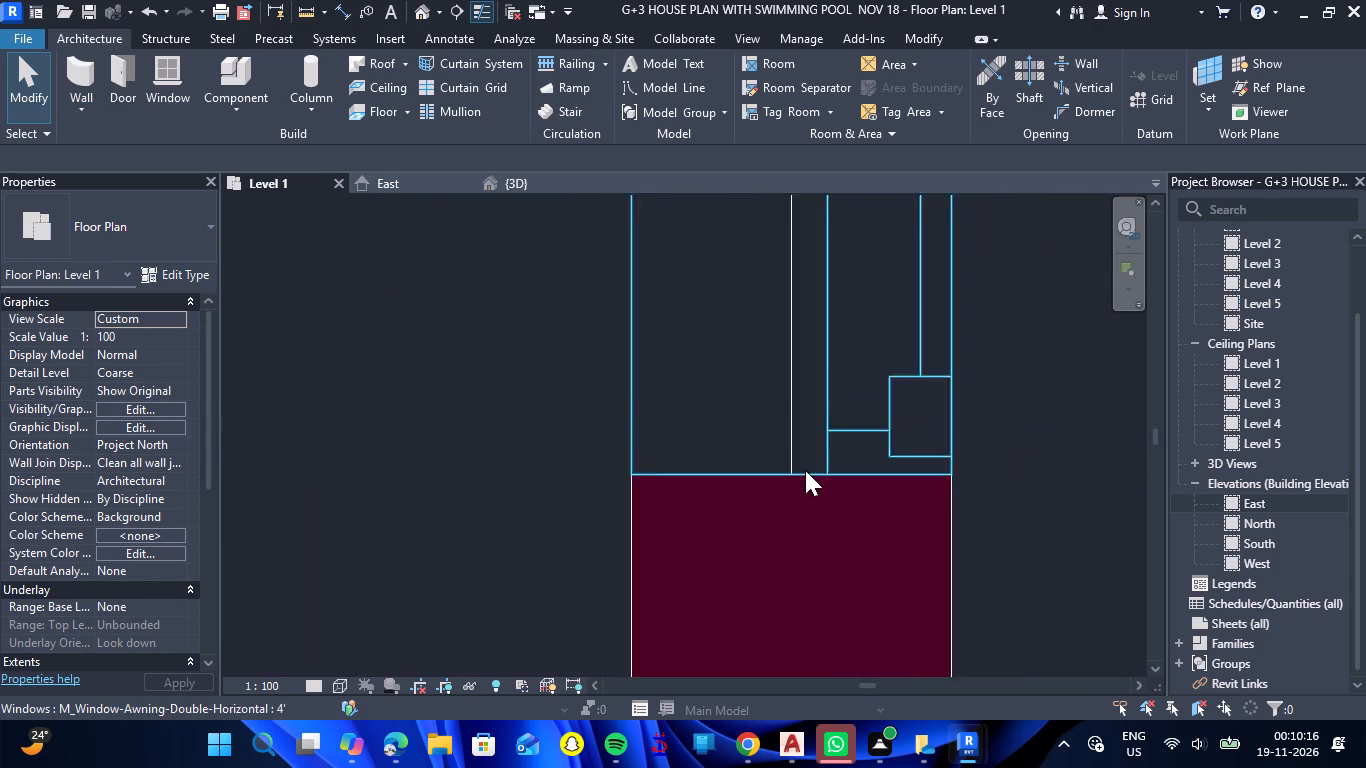
scroll(805, 470, "down", 15)
scroll(576, 370, "down", 13)
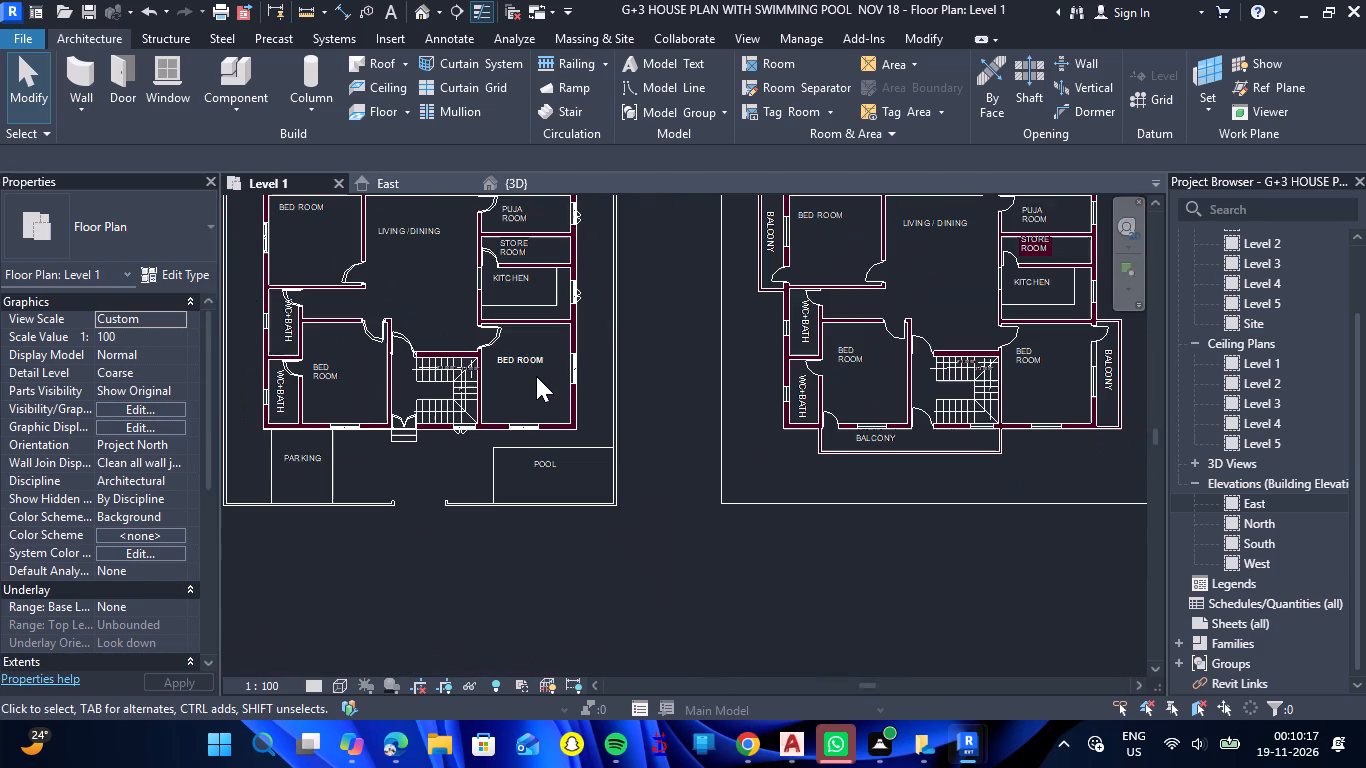
Start placing a window of type M_Fixed 0406 x 0610mm and duplicate that type as 2'.
scroll(308, 395, "down", 2)
scroll(251, 382, "up", 4)
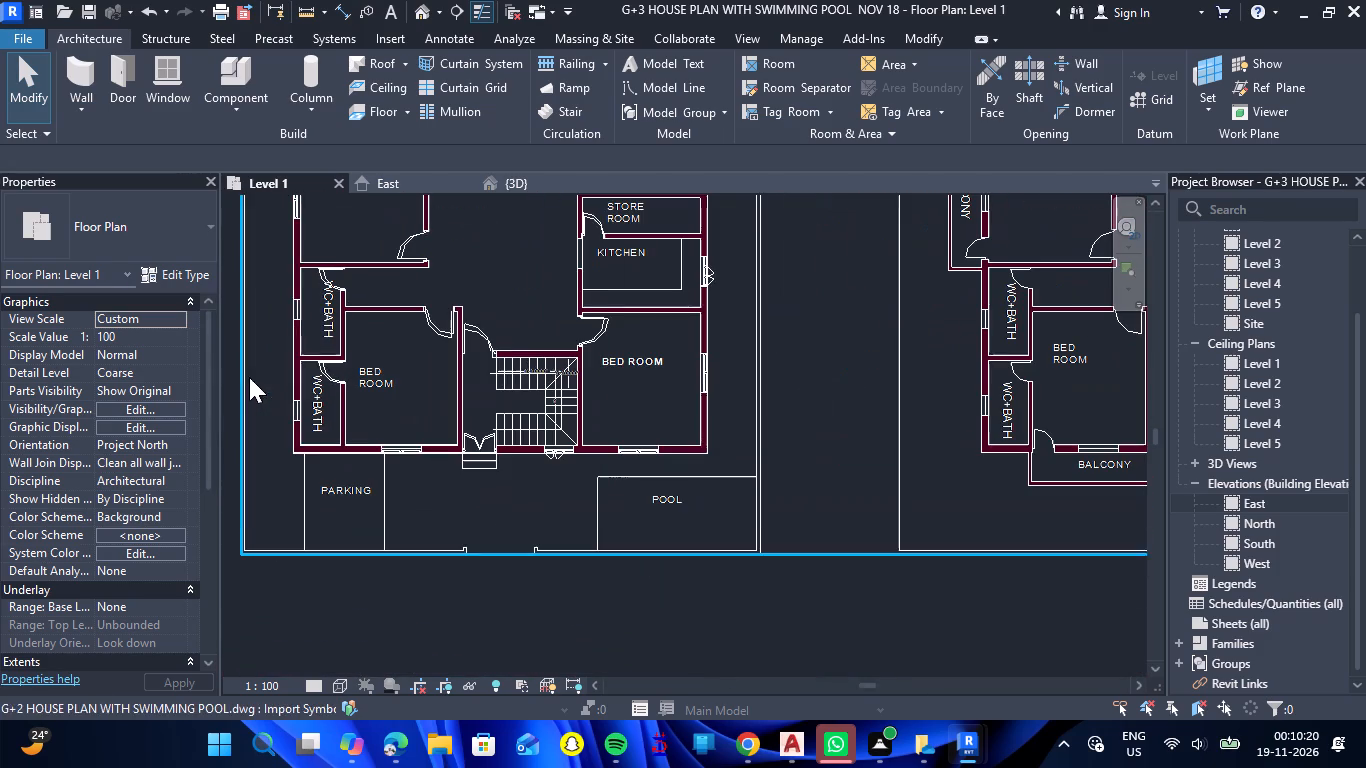
scroll(267, 277, "up", 1)
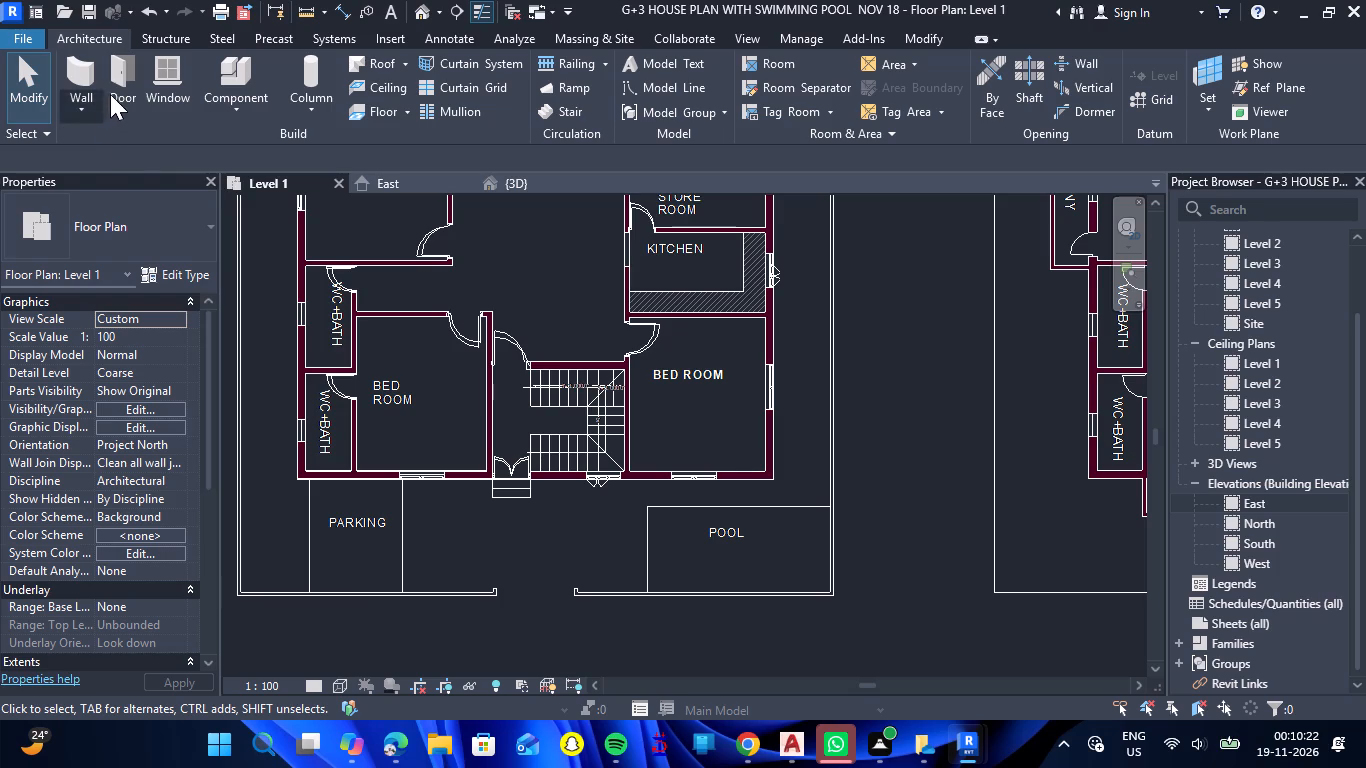
left_click(157, 78)
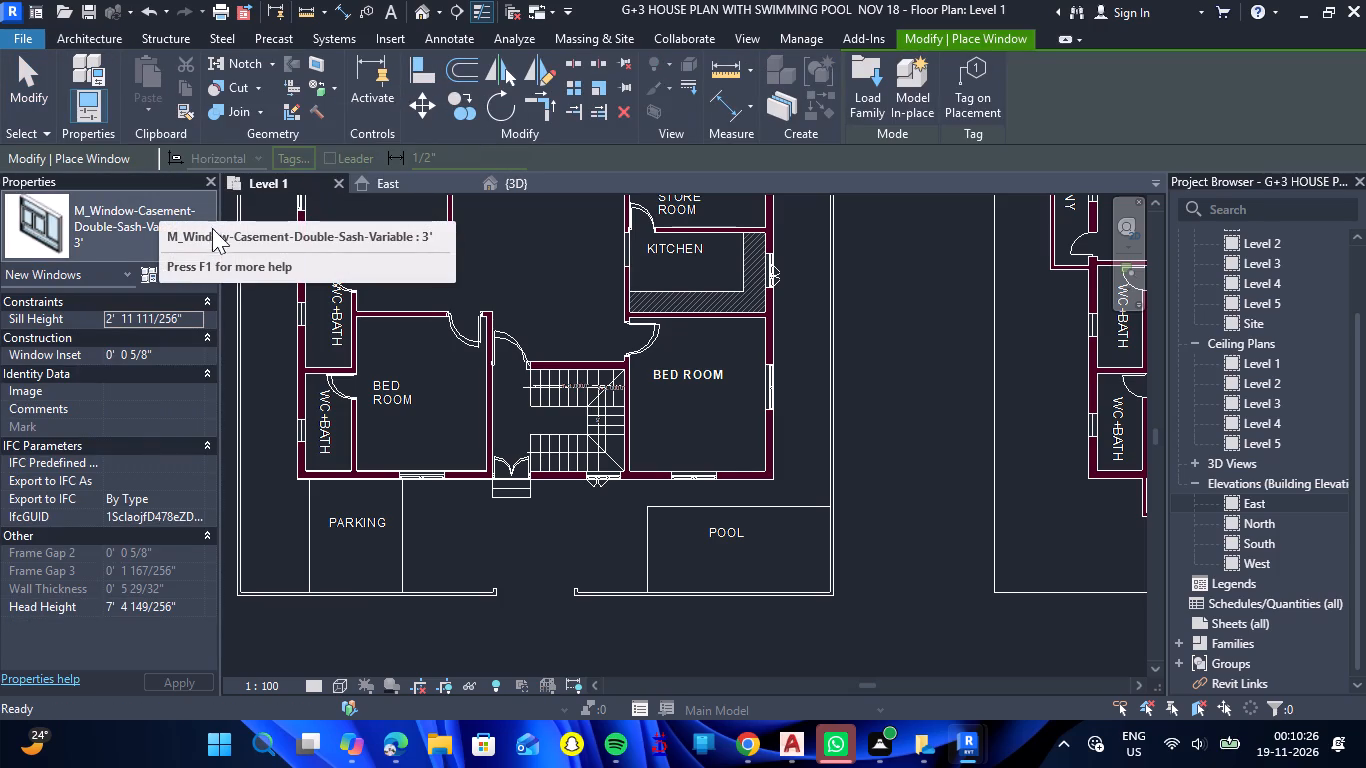
double_click(211, 226)
scroll(196, 328, "down", 1)
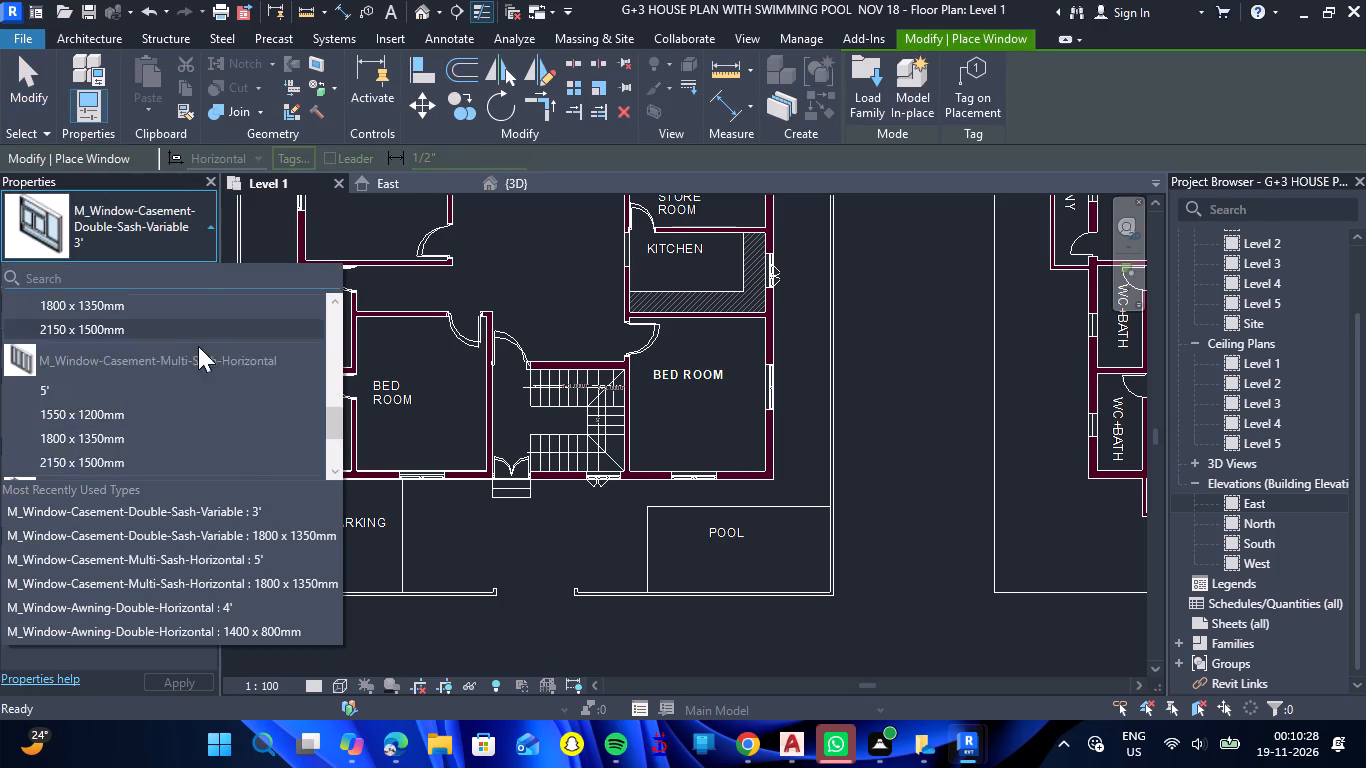
scroll(198, 346, "down", 6)
scroll(200, 362, "up", 6)
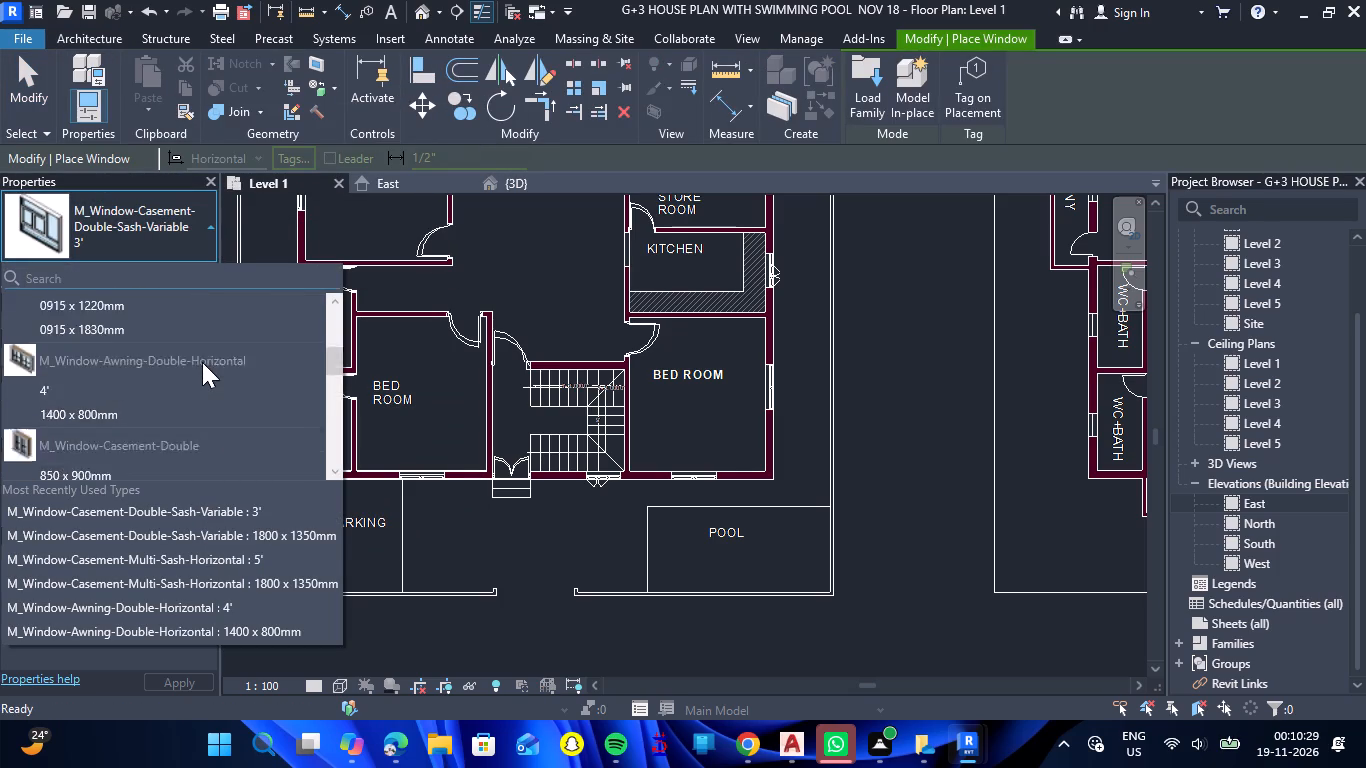
scroll(202, 362, "up", 4)
left_click(144, 337)
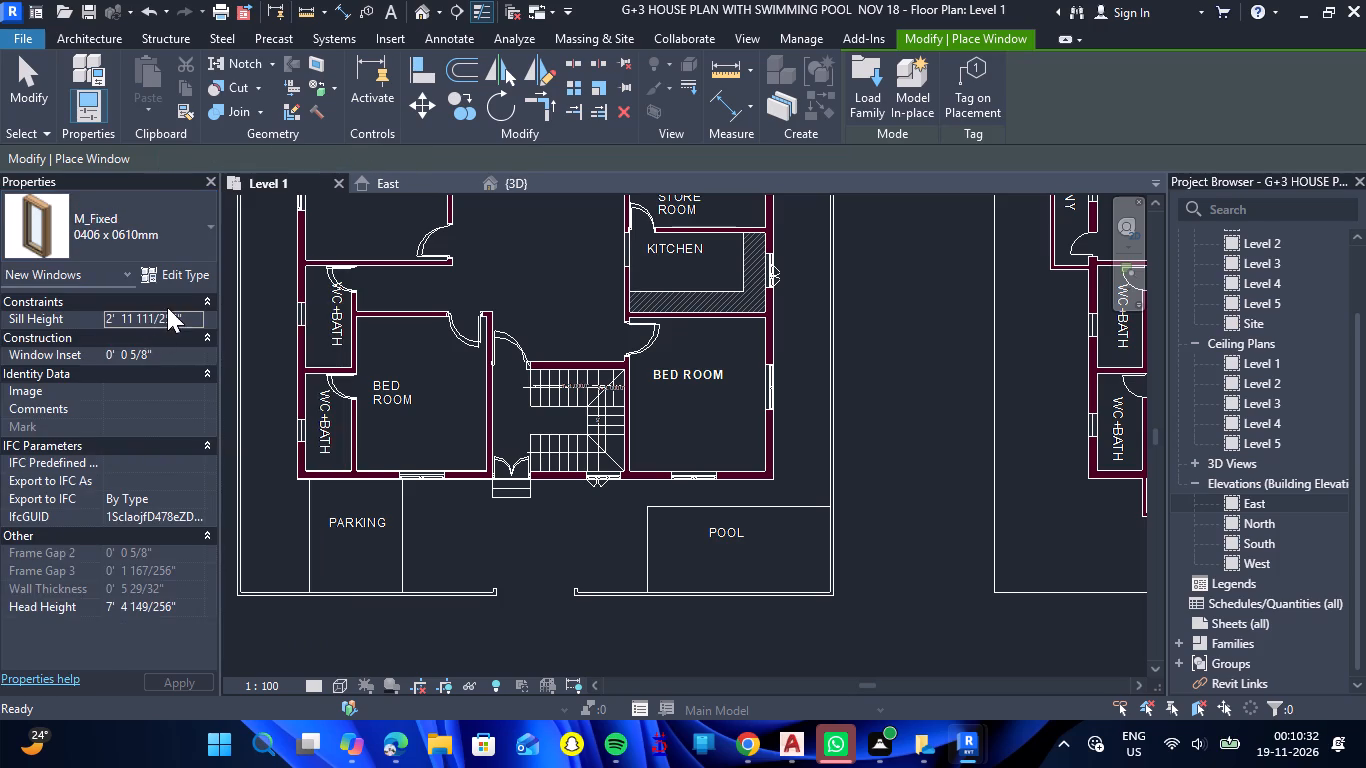
left_click(175, 281)
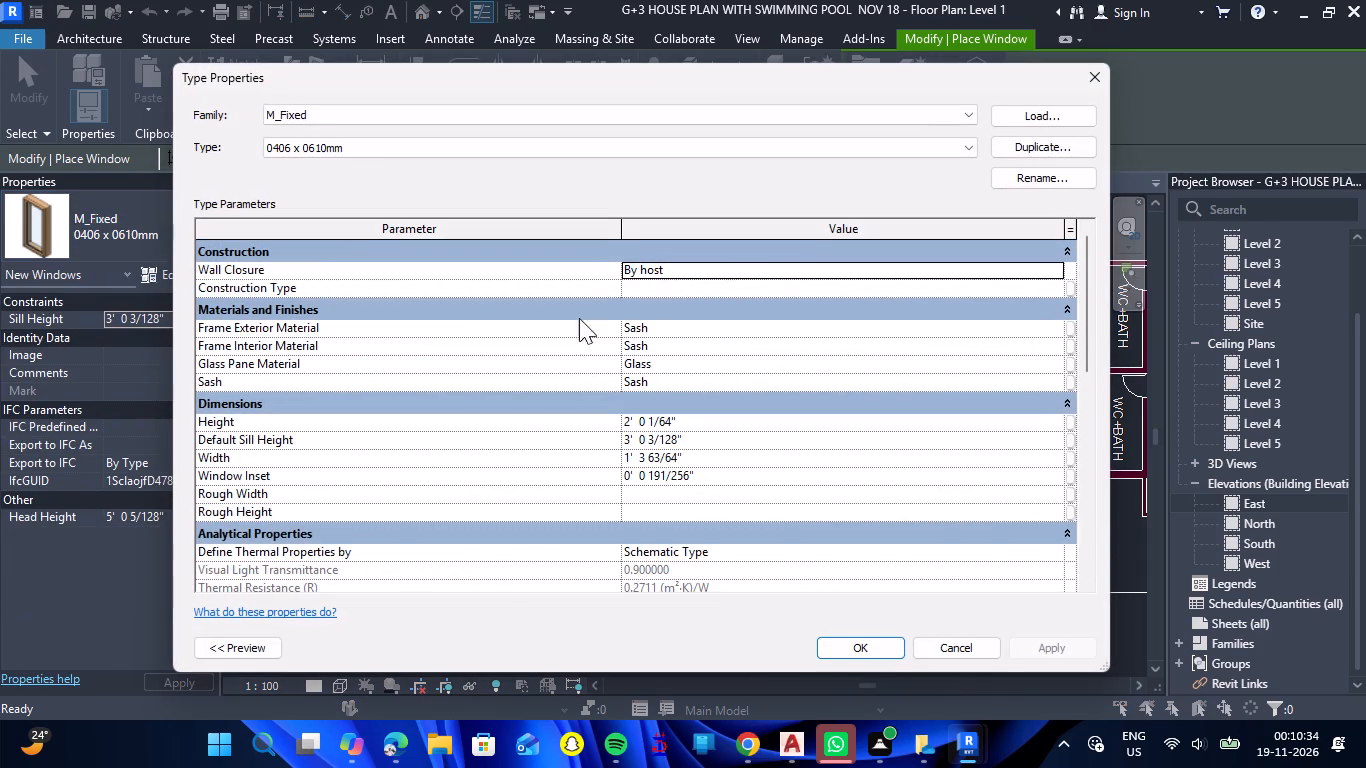
left_click(1039, 147)
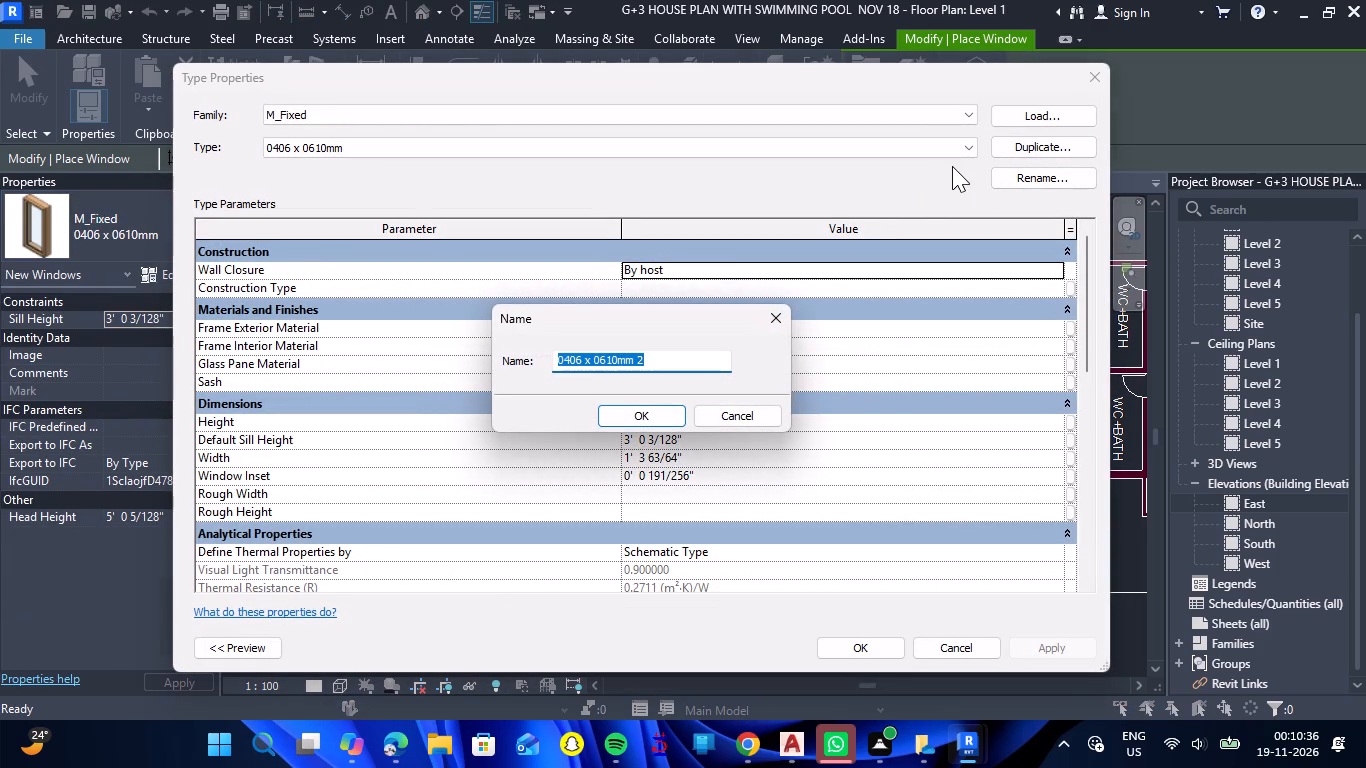
type("2'")
key("Return")
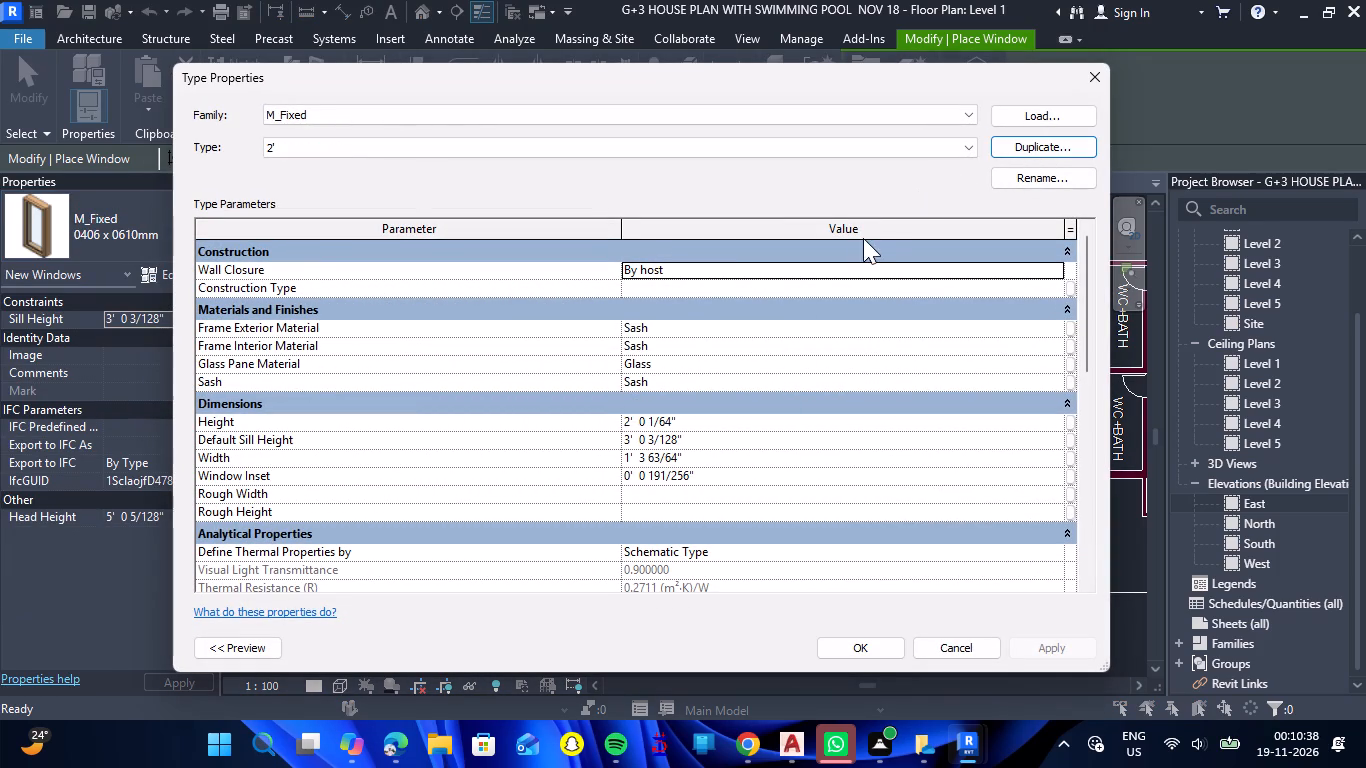
Set the new 2' fixed window type's width to 2' and height to 1'.
left_click(700, 462)
type("2'")
key("Return")
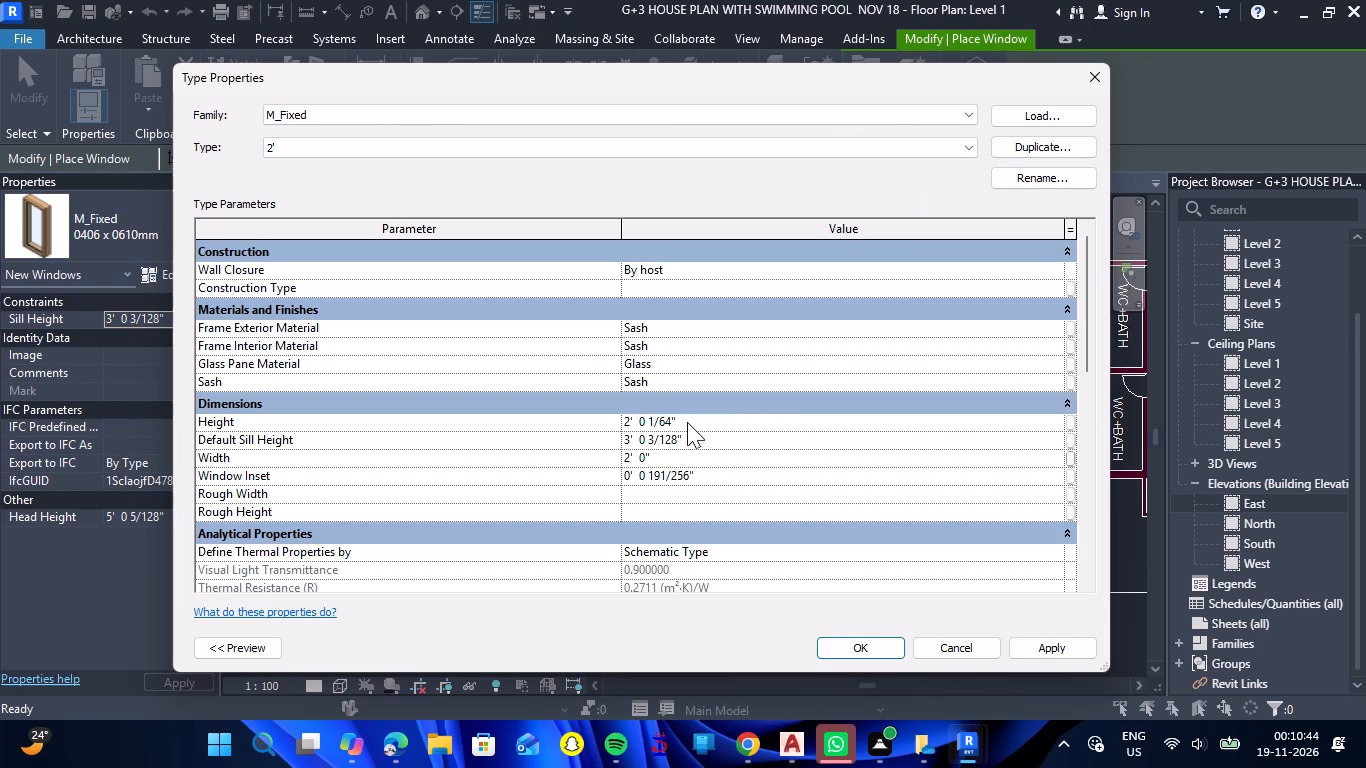
left_click(687, 422)
type("1'")
key("Return")
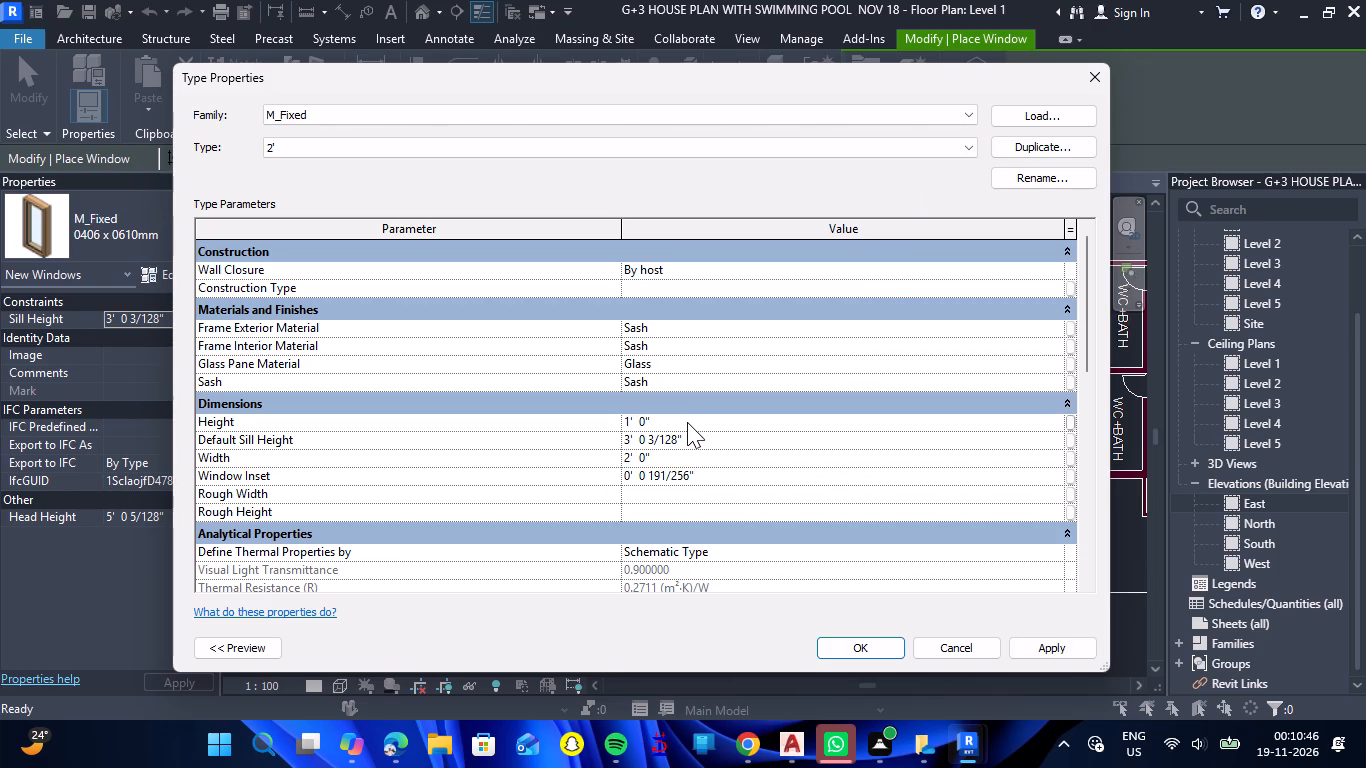
left_click(851, 650)
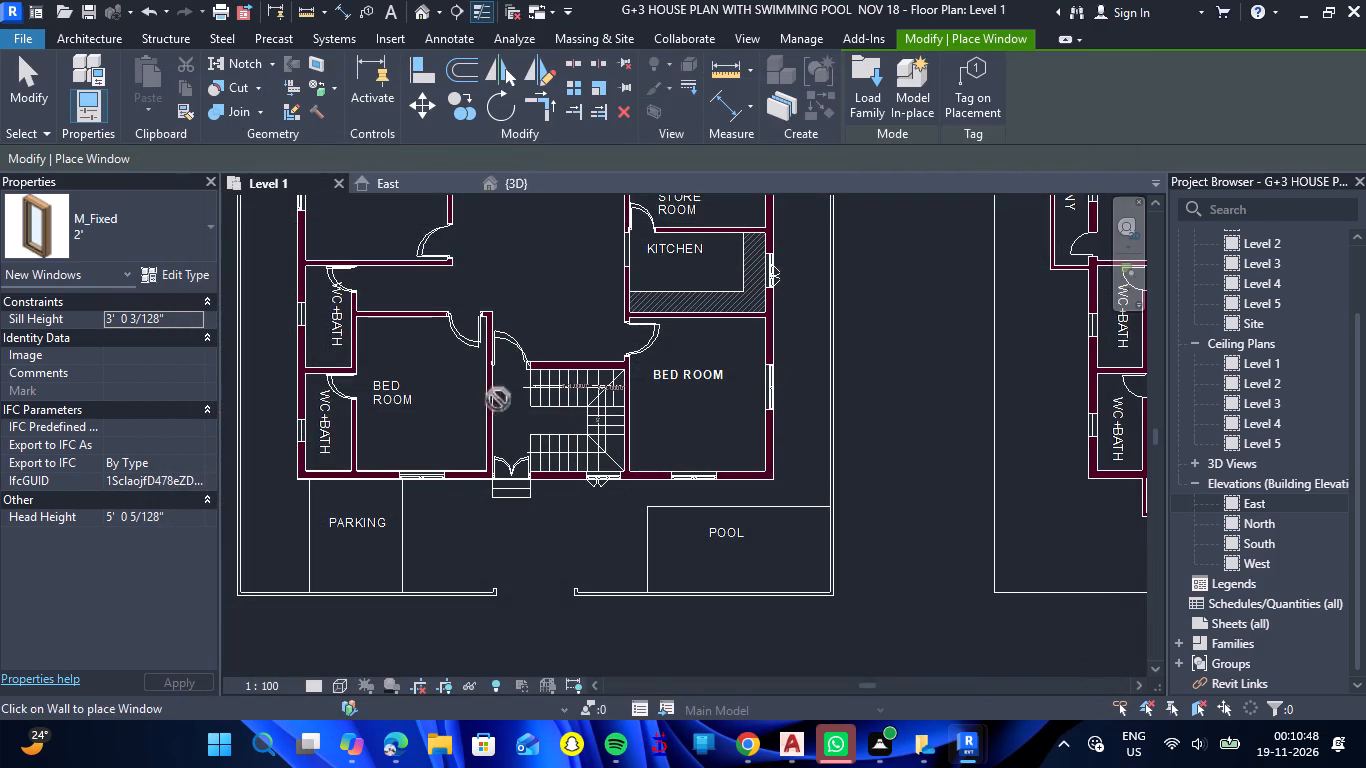
Place a 2' fixed window at the CAD opening in the west wall of the southern WC+BATH.
scroll(281, 429, "up", 17)
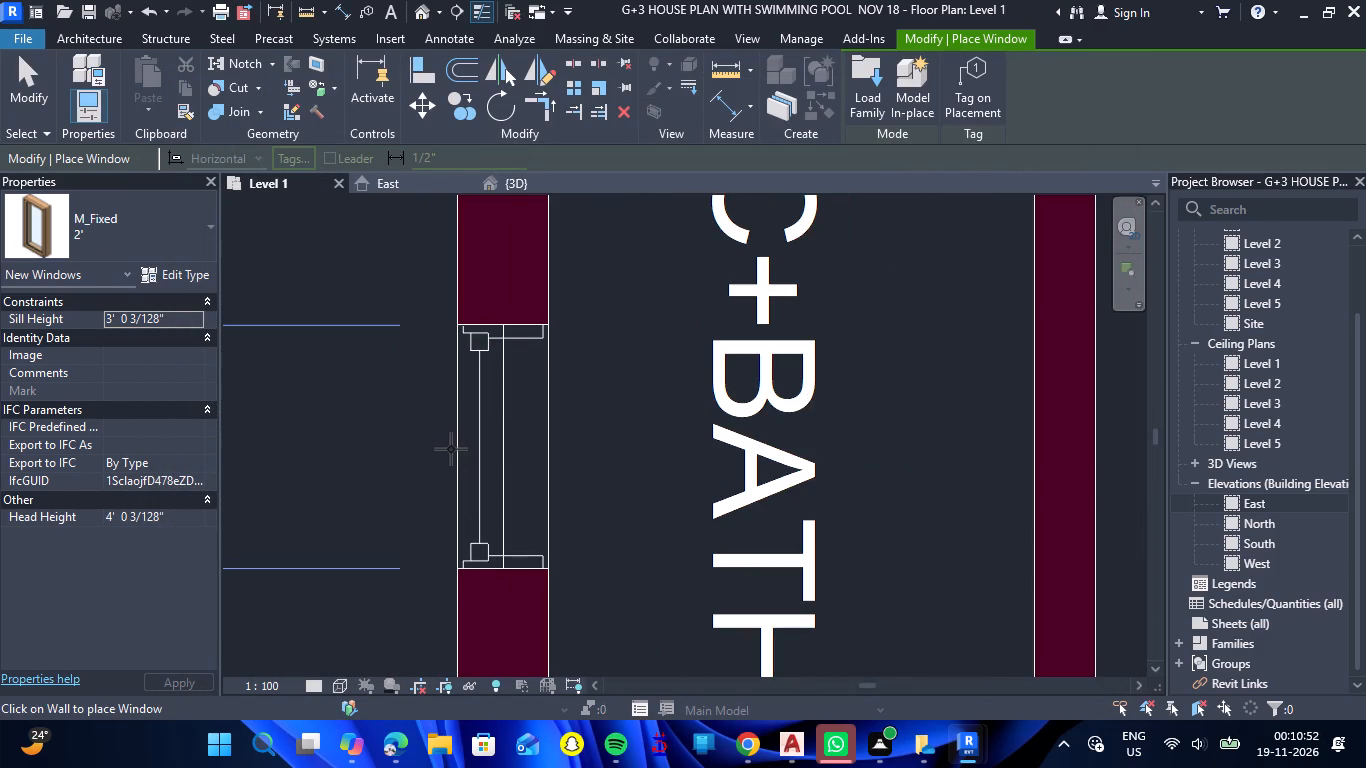
left_click(451, 449)
Place a 2' fixed window at the CAD opening in the west wall of the northern WC+BATH.
scroll(451, 449, "down", 9)
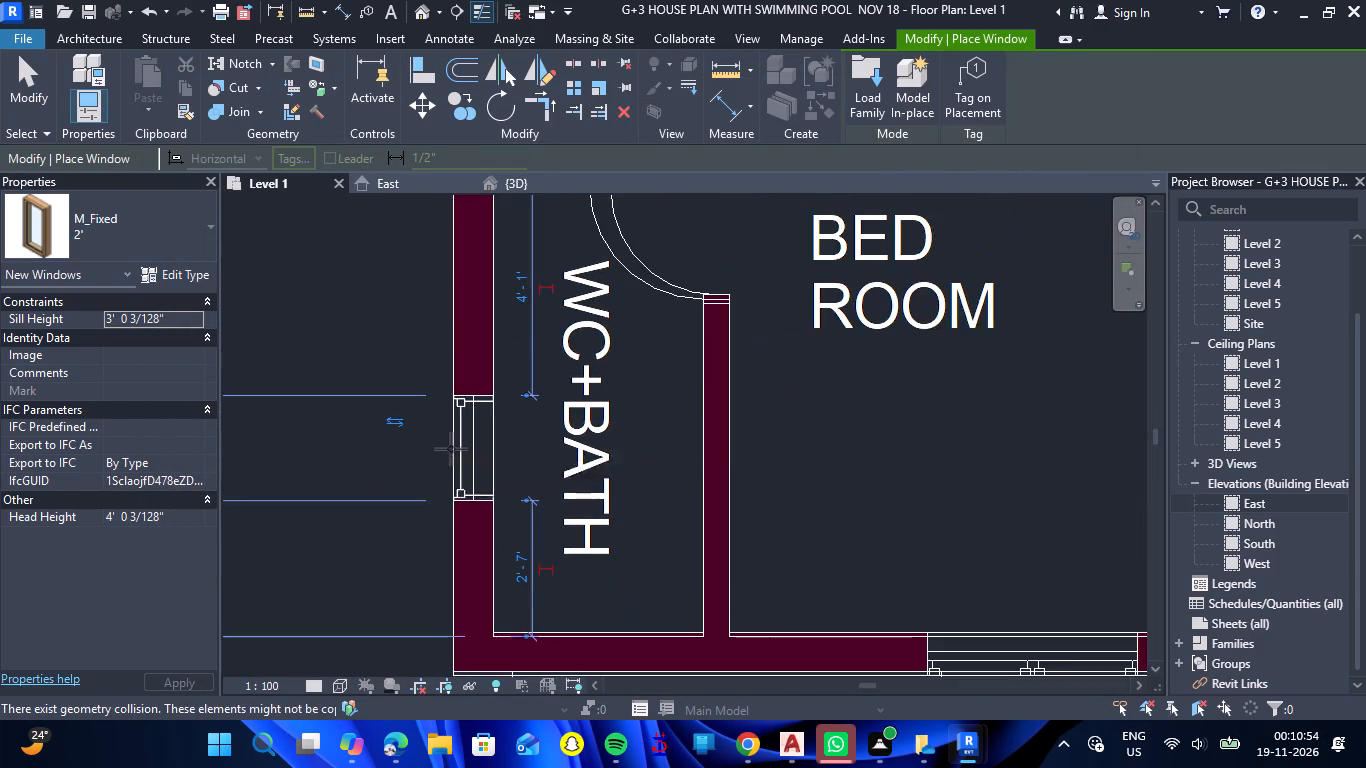
scroll(451, 449, "down", 5)
scroll(461, 246, "up", 14)
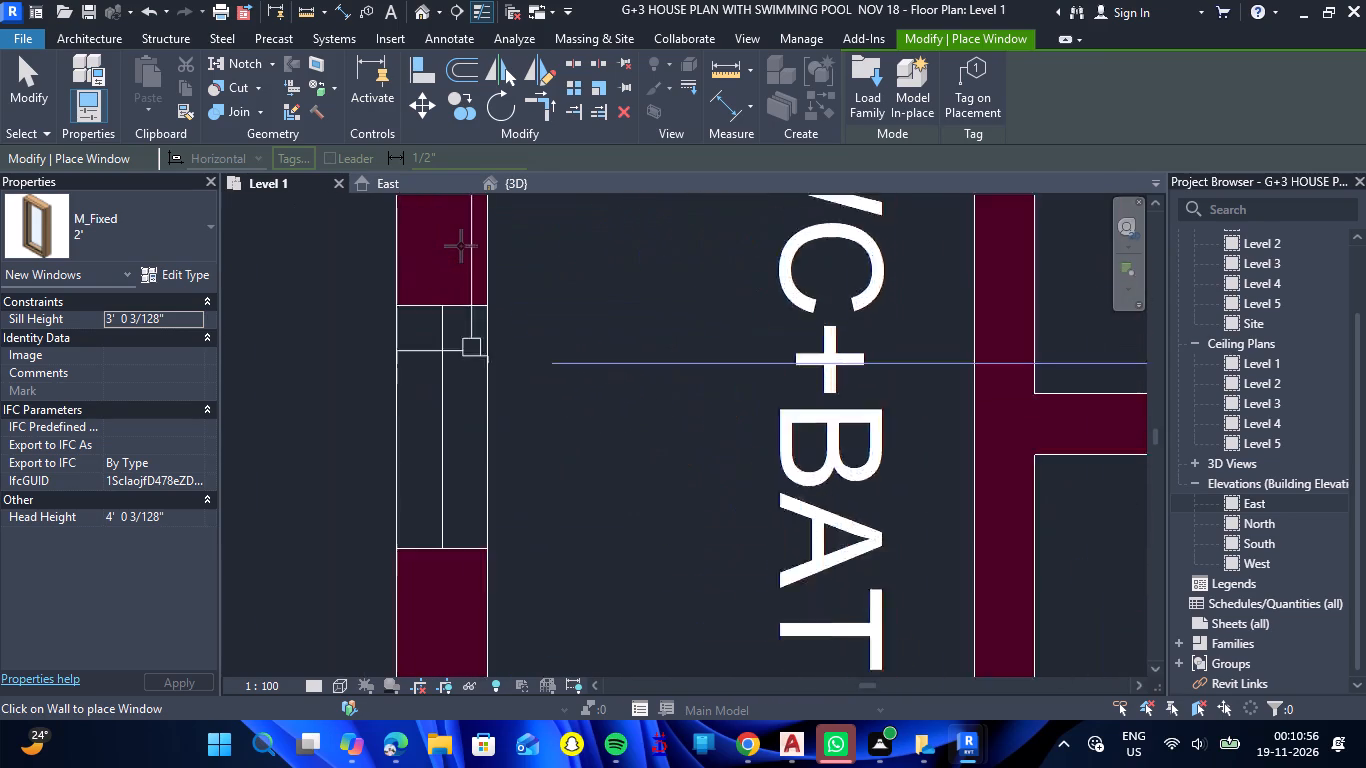
scroll(461, 246, "up", 2)
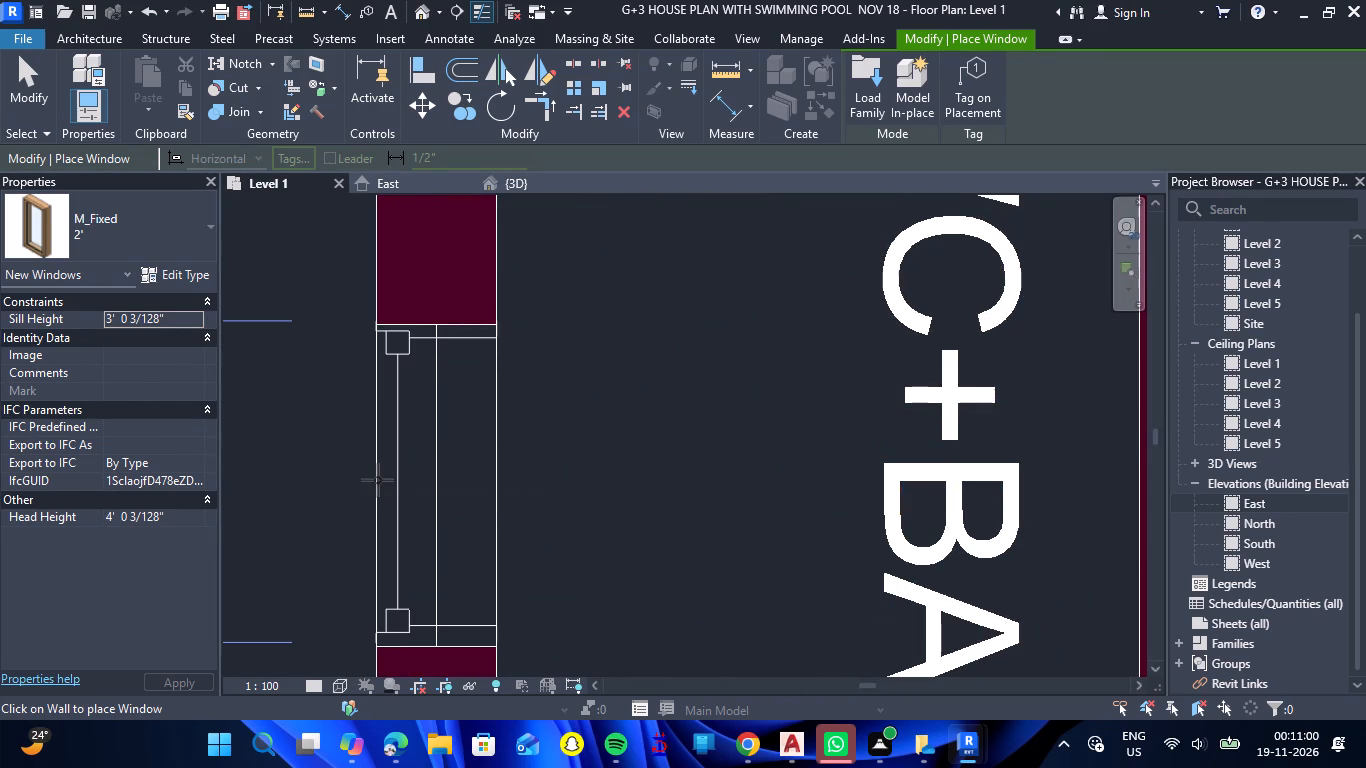
left_click(374, 487)
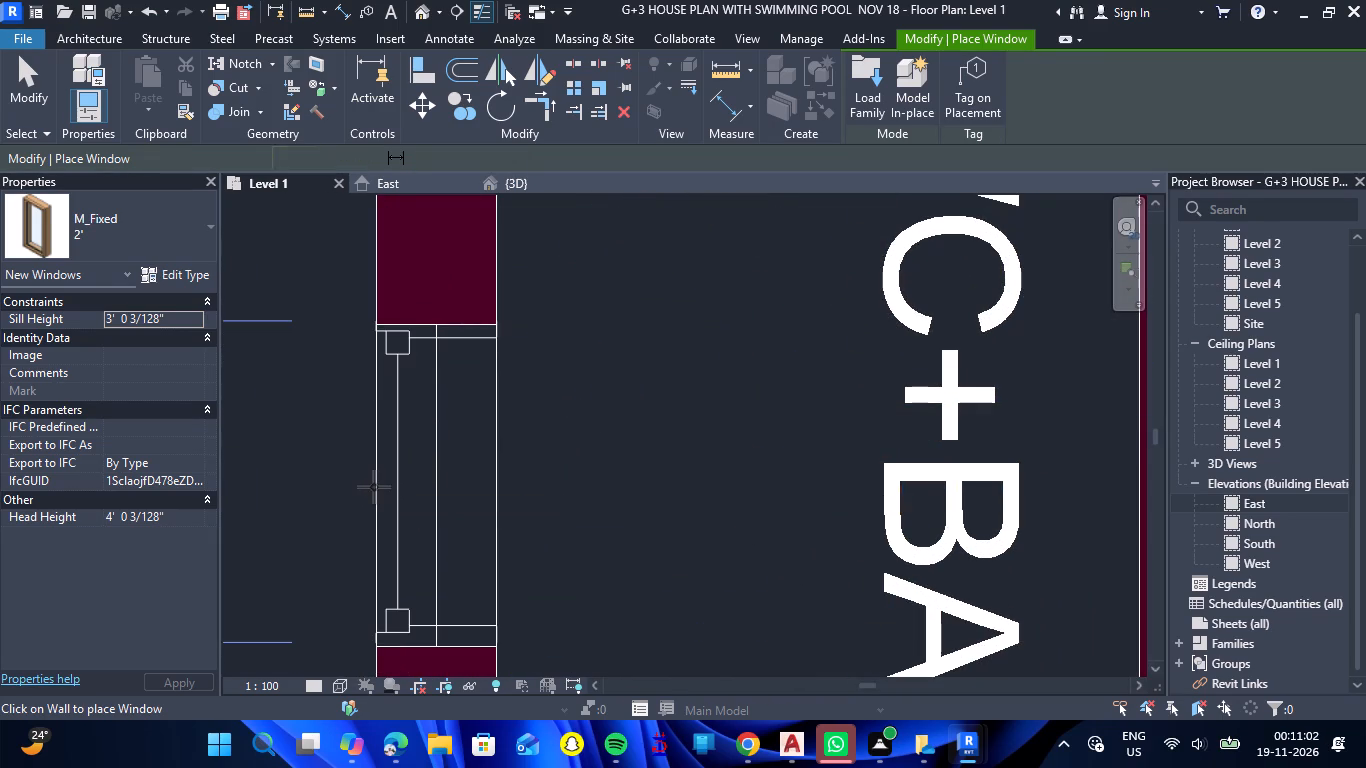
key("grave")
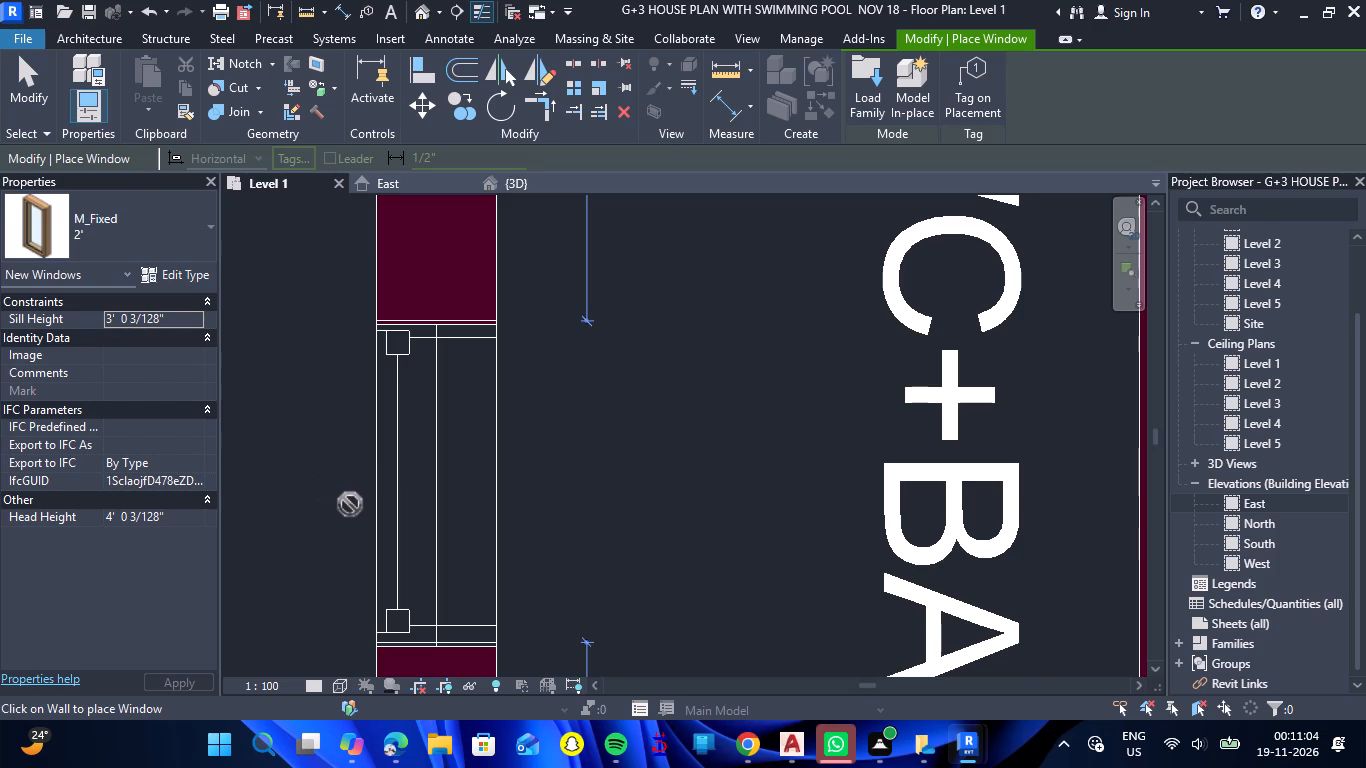
key("Escape")
key("Escape")
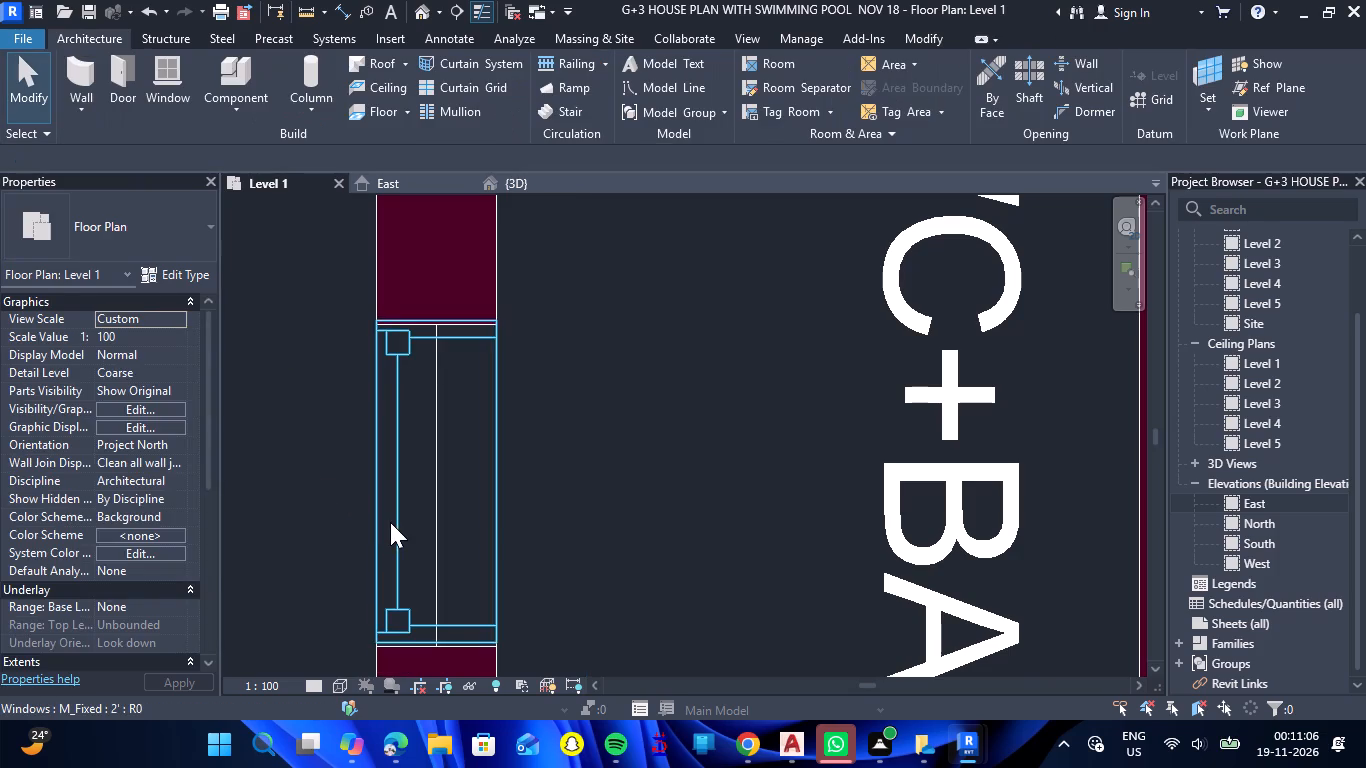
Nudge the northern WC+BATH's 2' fixed window south until its edges match the CAD opening.
left_click(390, 522)
key("Down")
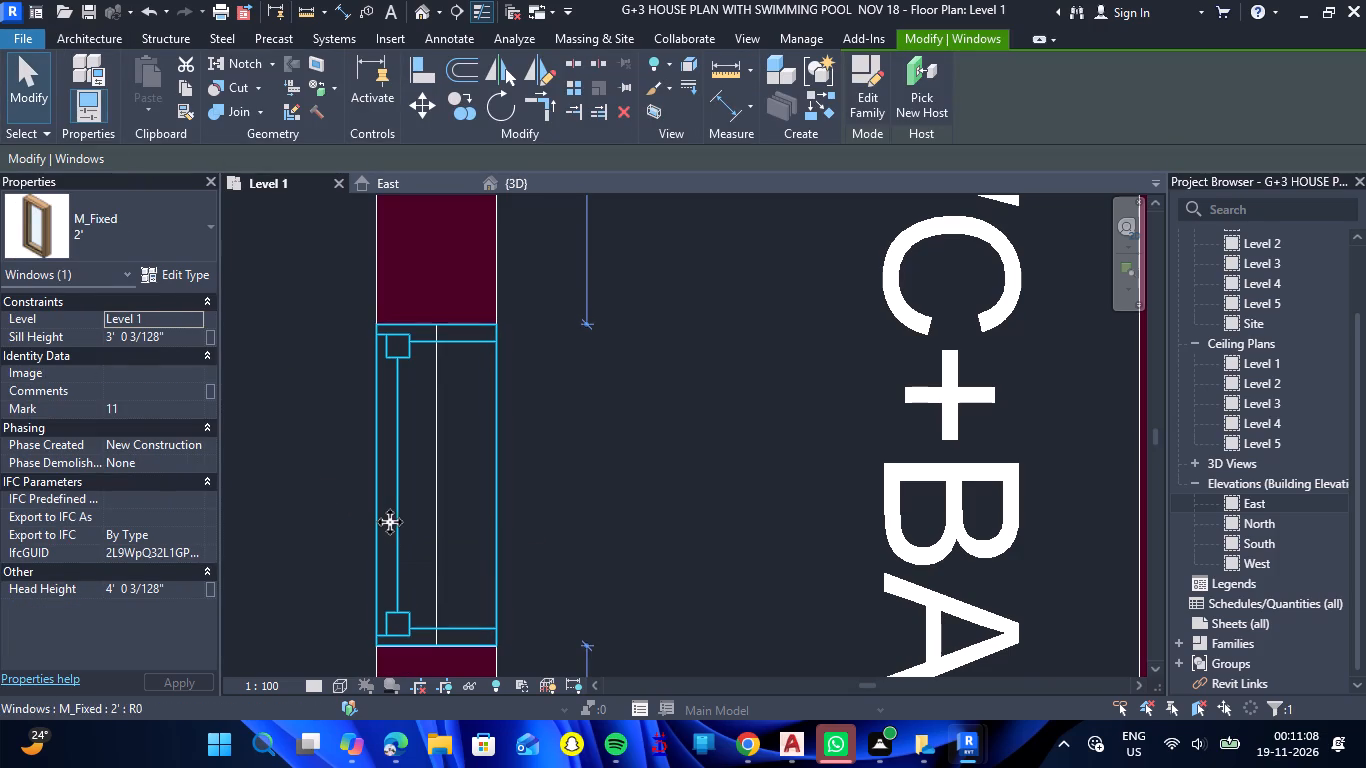
key("Escape")
scroll(425, 665, "up", 9)
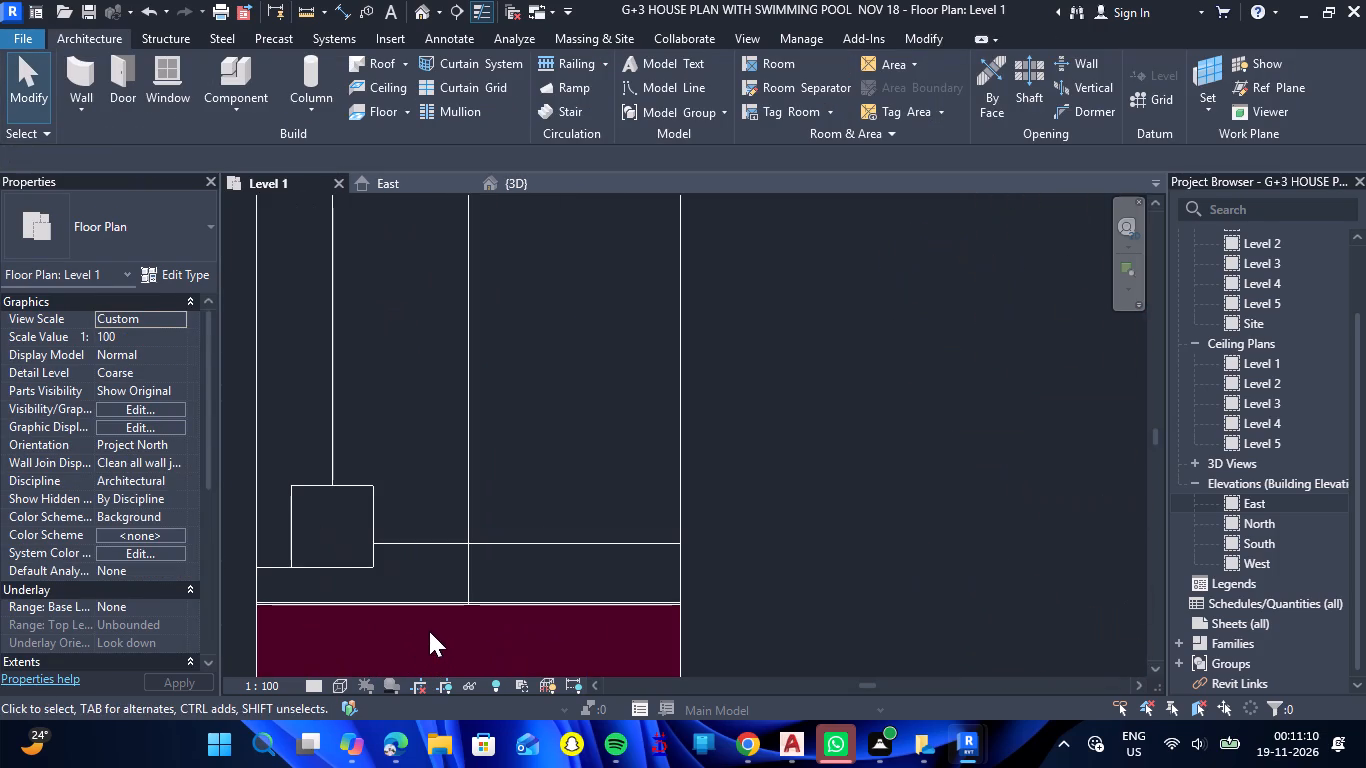
left_click(423, 535)
scroll(259, 624, "up", 4)
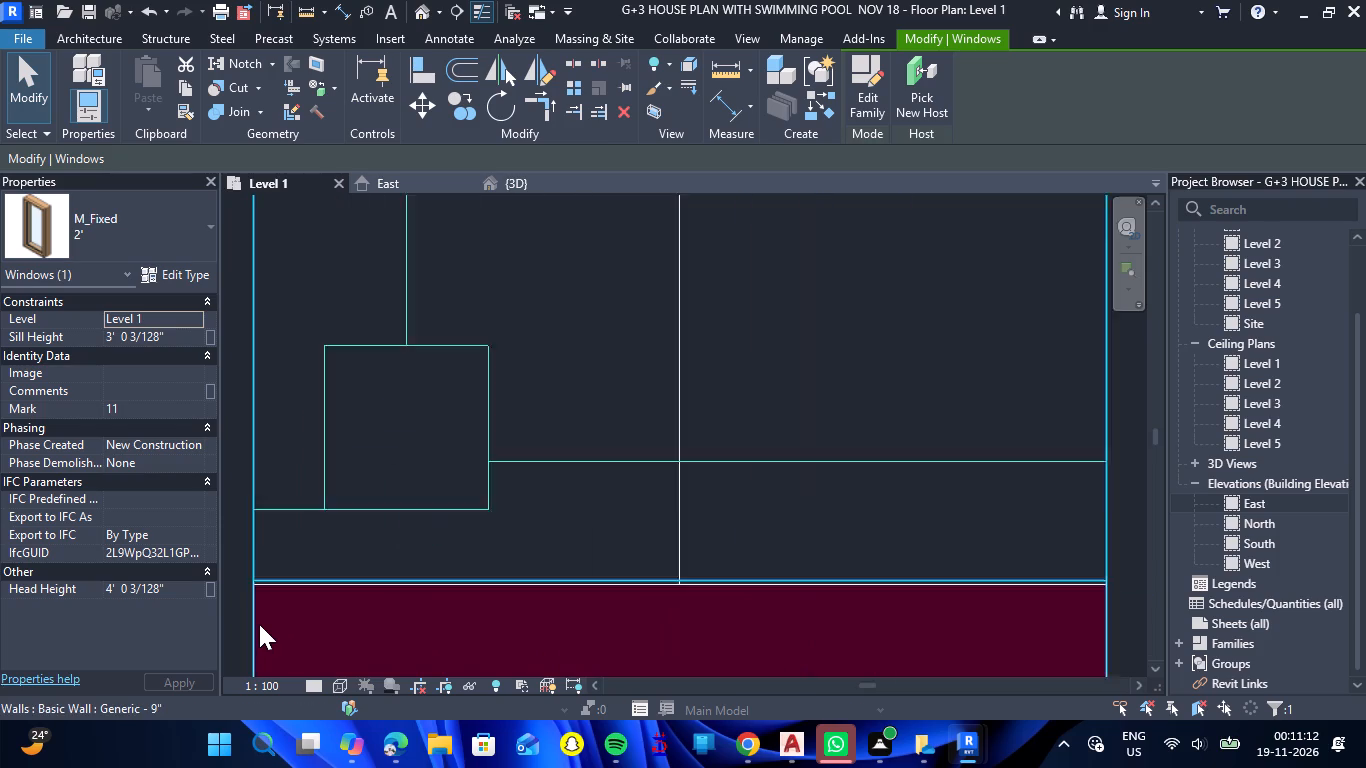
scroll(259, 624, "up", 7)
key("Down")
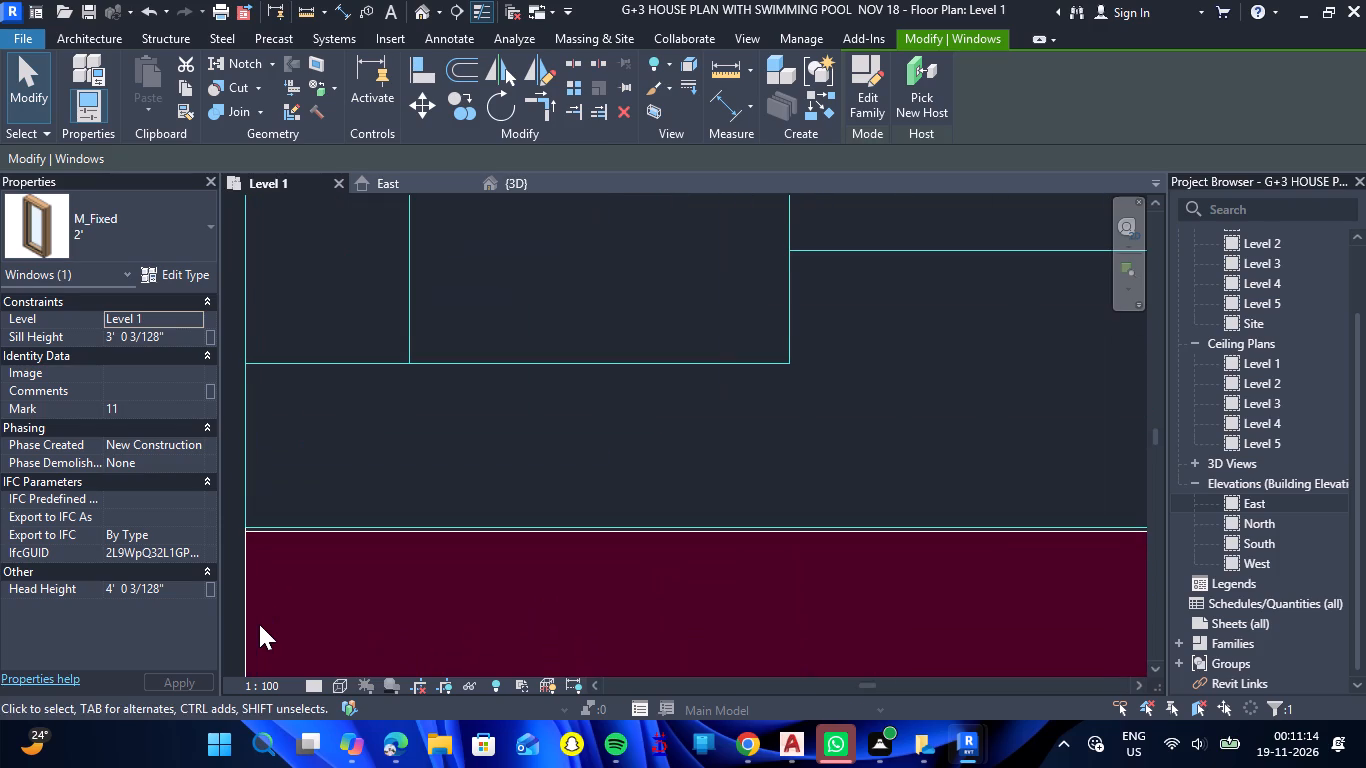
key("Down")
key("Escape")
scroll(287, 628, "down", 6)
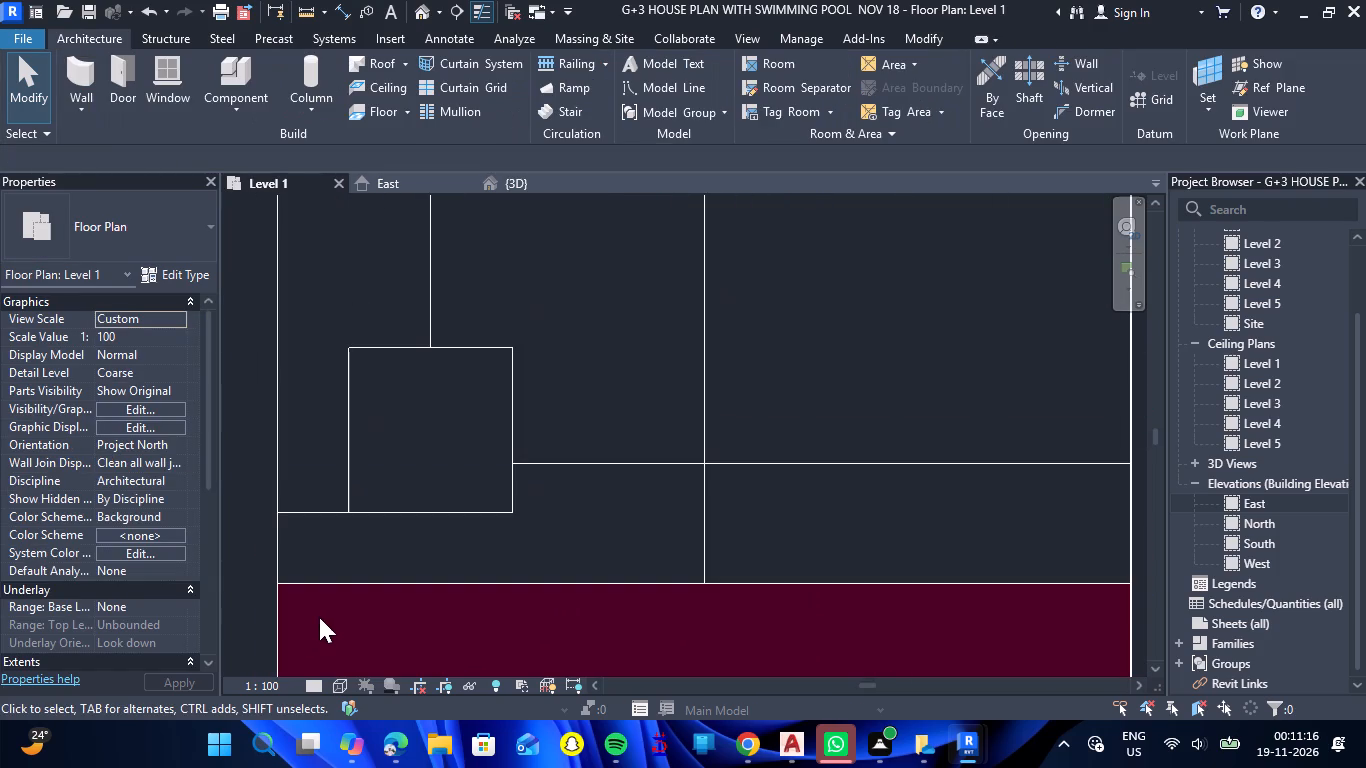
Nudge the southern WC+BATH's 2' fixed window north to line up with the CAD opening in the west wall.
scroll(320, 617, "down", 9)
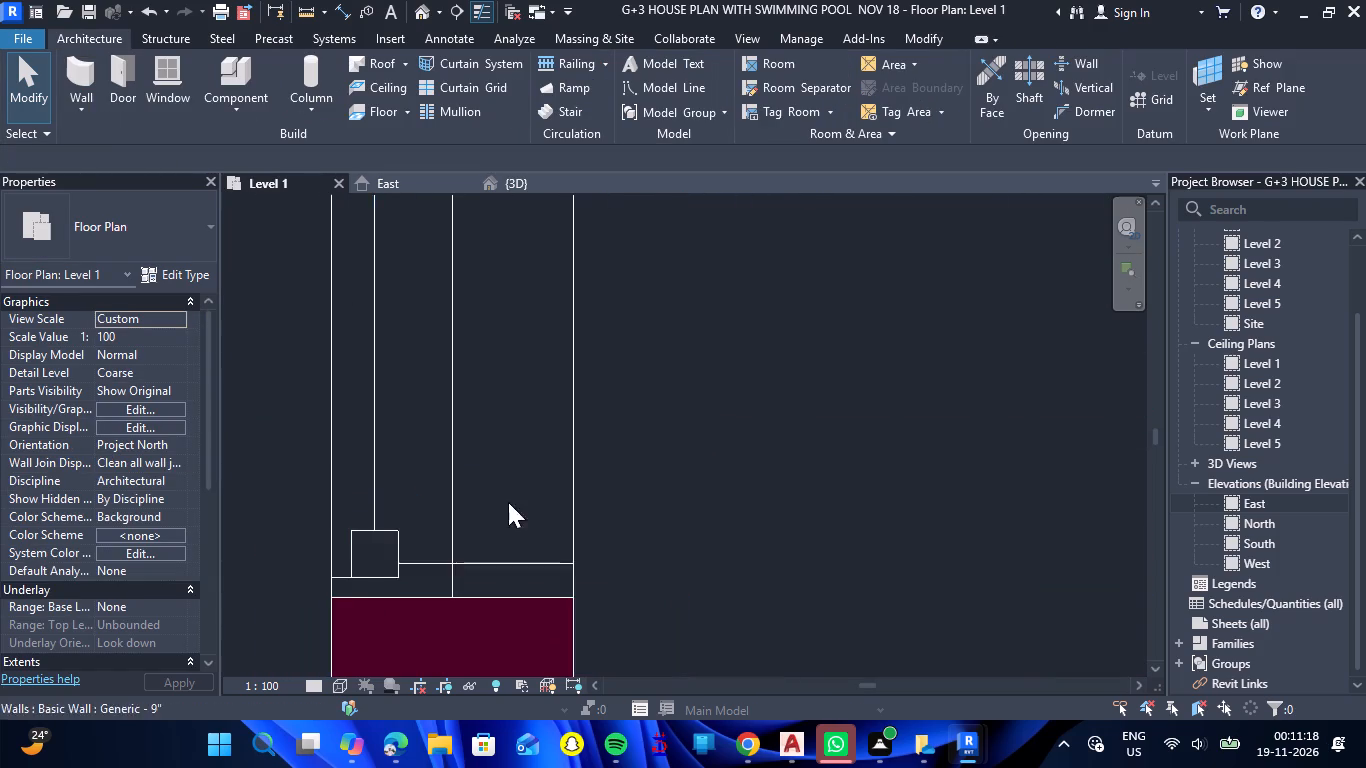
scroll(486, 343, "down", 17)
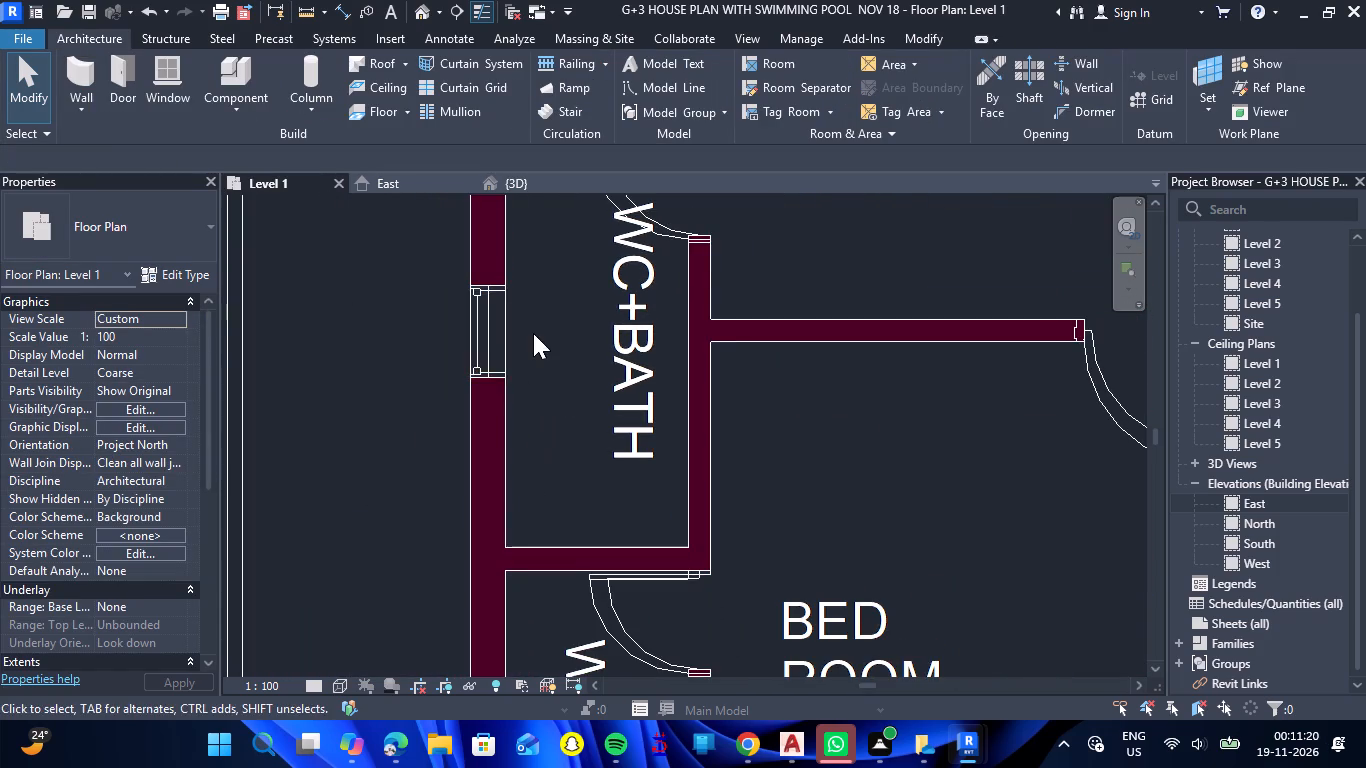
scroll(533, 333, "down", 4)
scroll(509, 519, "up", 16)
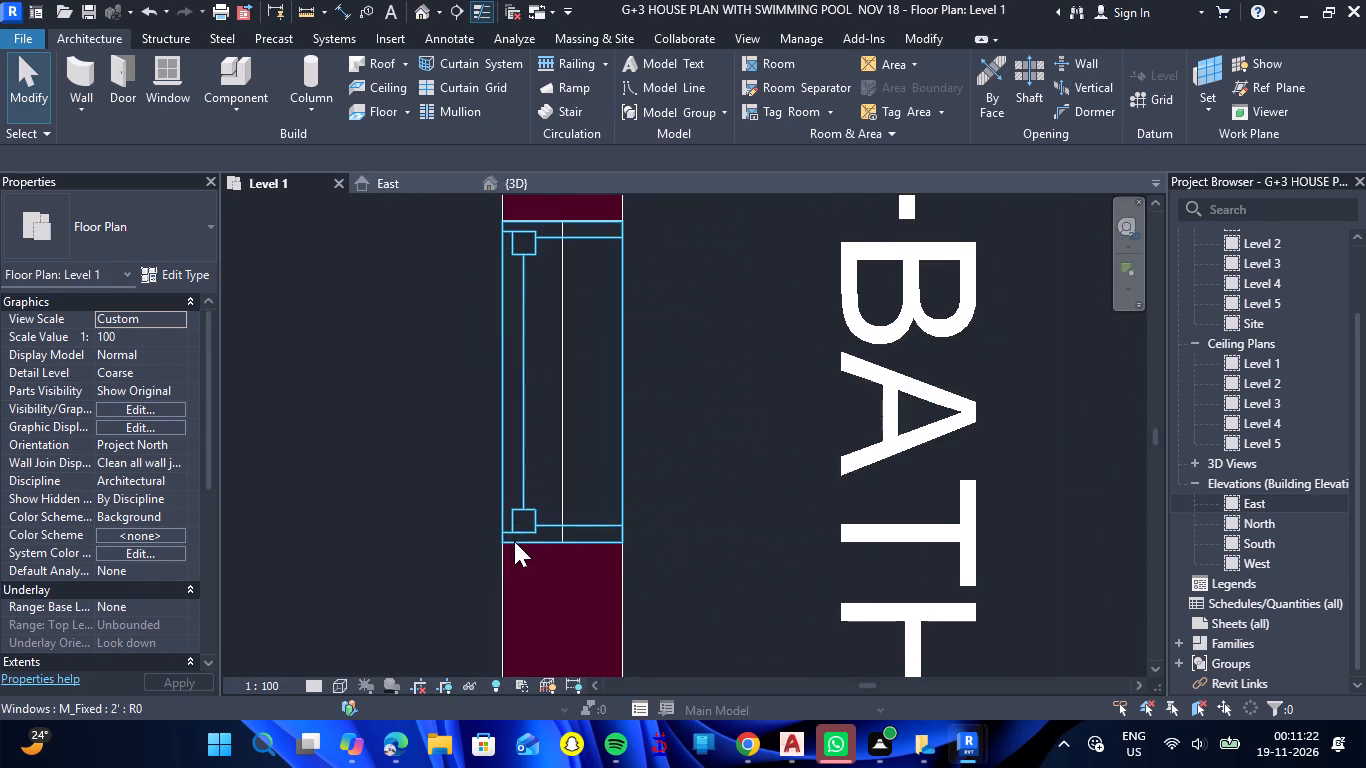
scroll(514, 541, "up", 15)
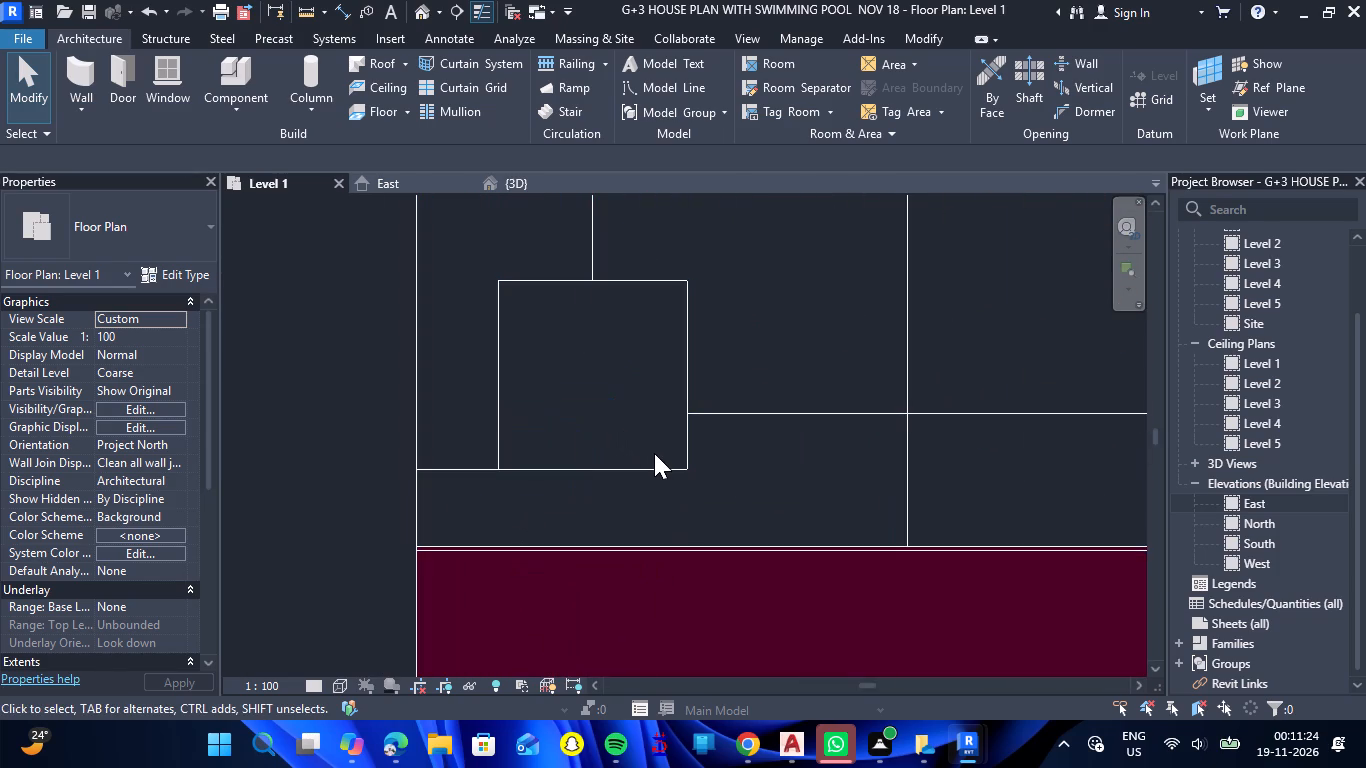
left_click(654, 466)
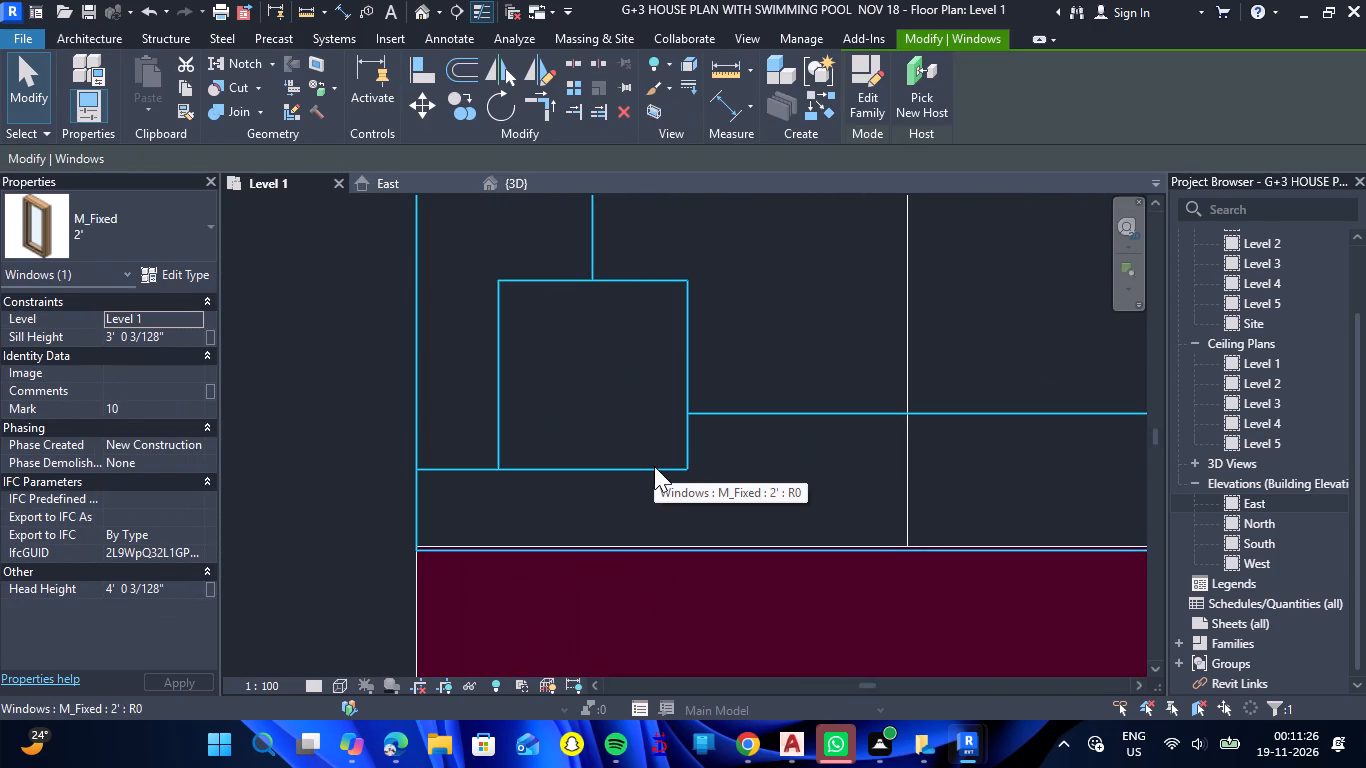
key("Up")
key("Escape")
In the 3D view, set the sill height of both 2' fixed bathroom windows in the west wall to 7'.
scroll(614, 484, "down", 8)
scroll(567, 519, "down", 14)
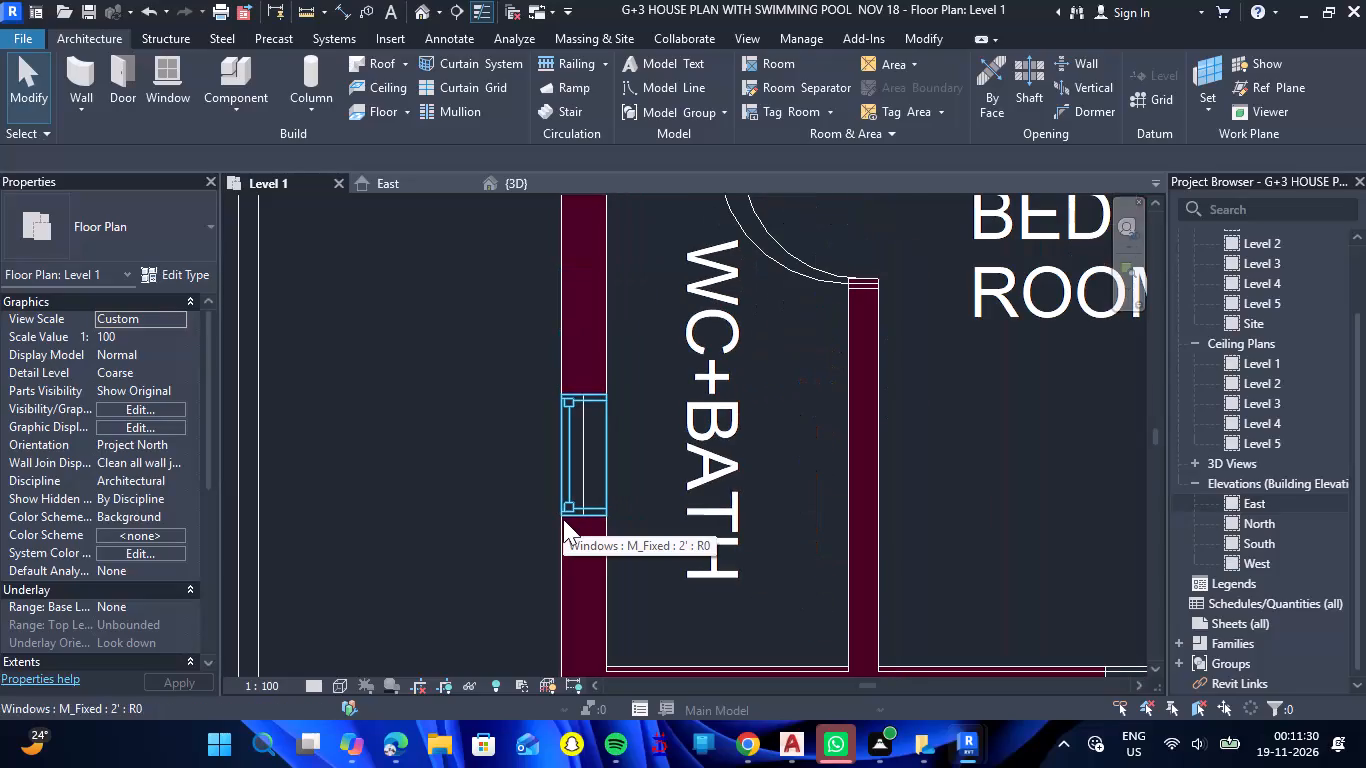
scroll(563, 519, "down", 11)
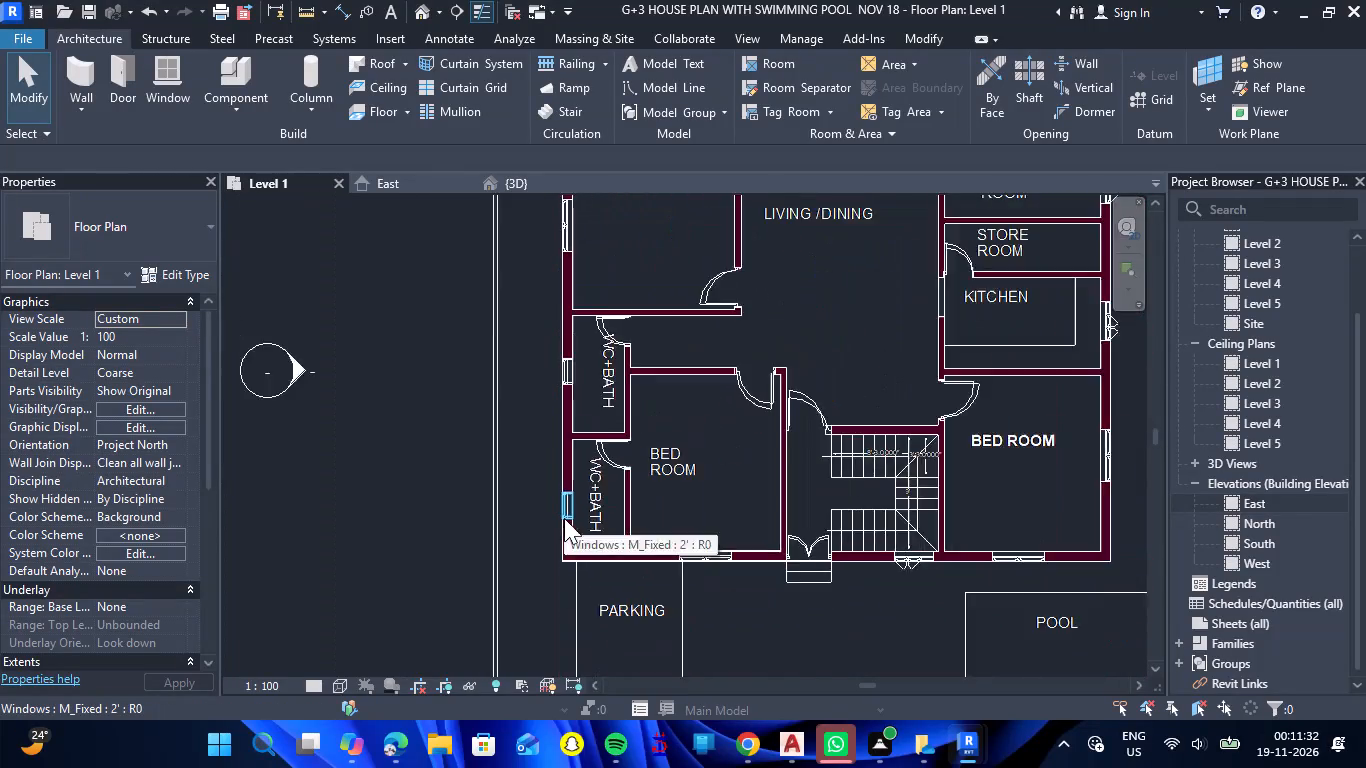
scroll(564, 518, "down", 3)
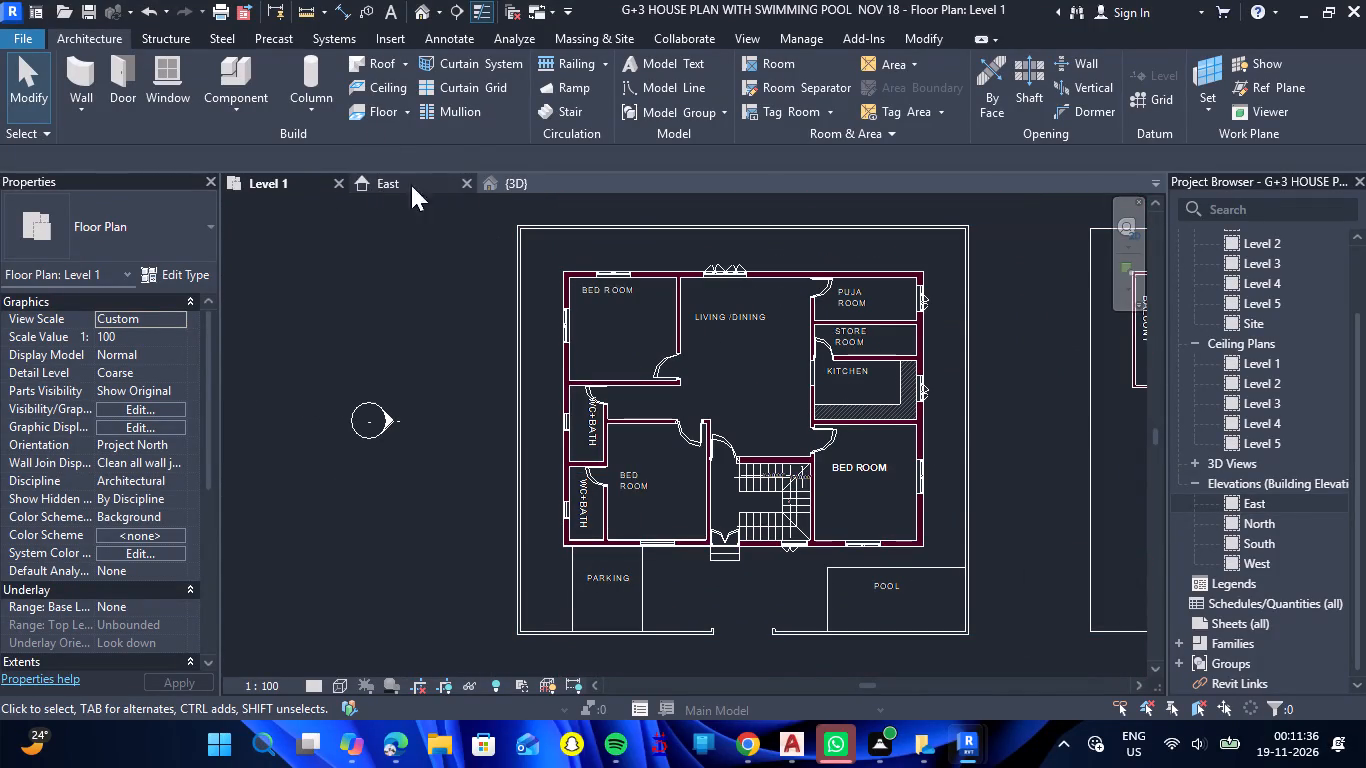
left_click(499, 182)
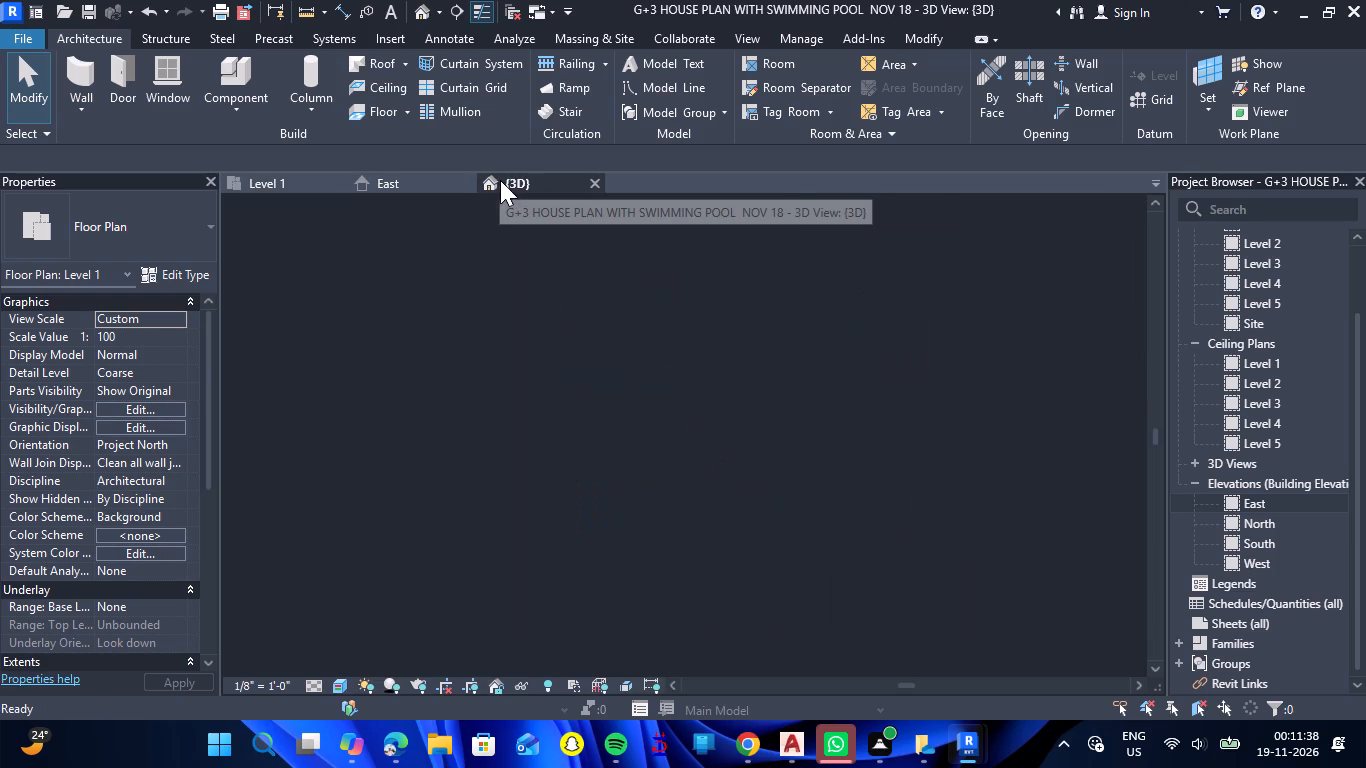
scroll(561, 273, "down", 3)
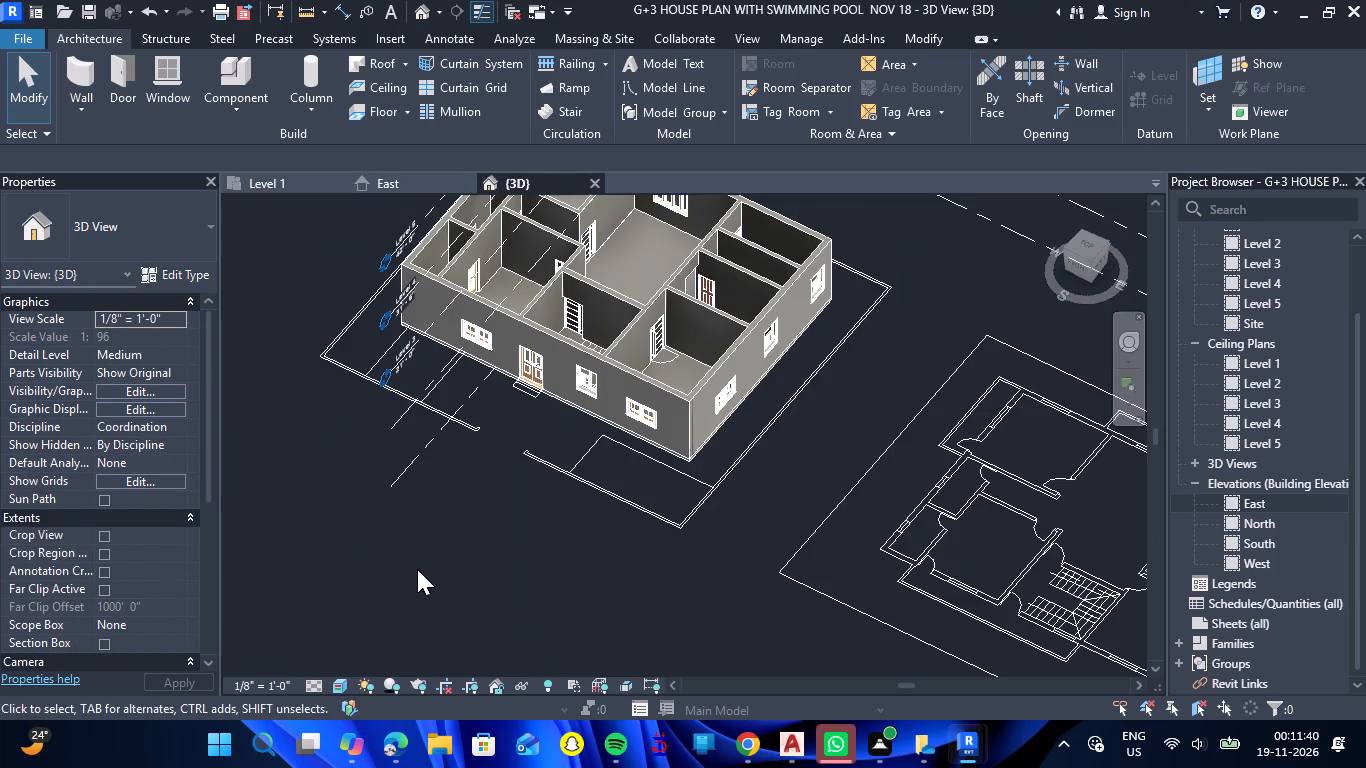
right_click_drag(430, 554, 708, 389, "shift")
left_click_drag(430, 554, 708, 389, "shift")
scroll(710, 581, "up", 6)
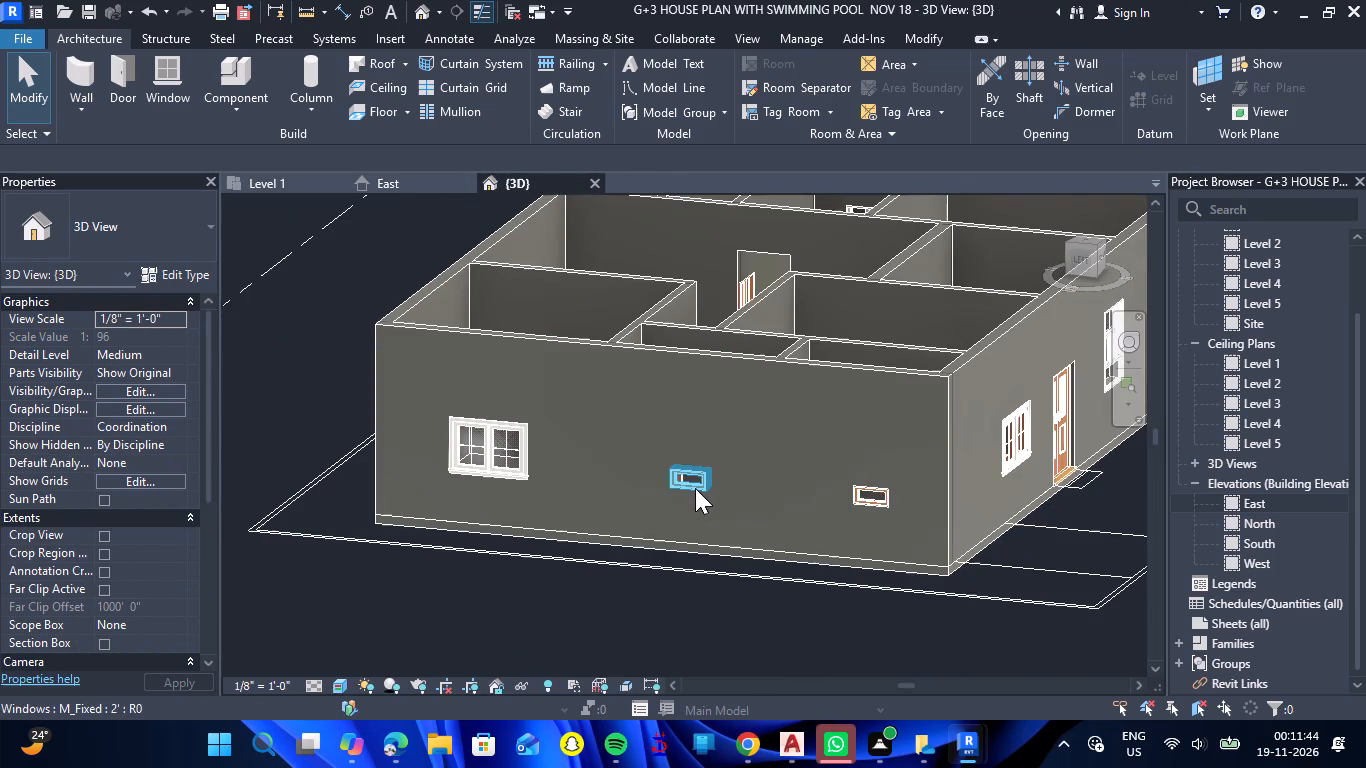
left_click(695, 488)
left_click(860, 499, "ctrl")
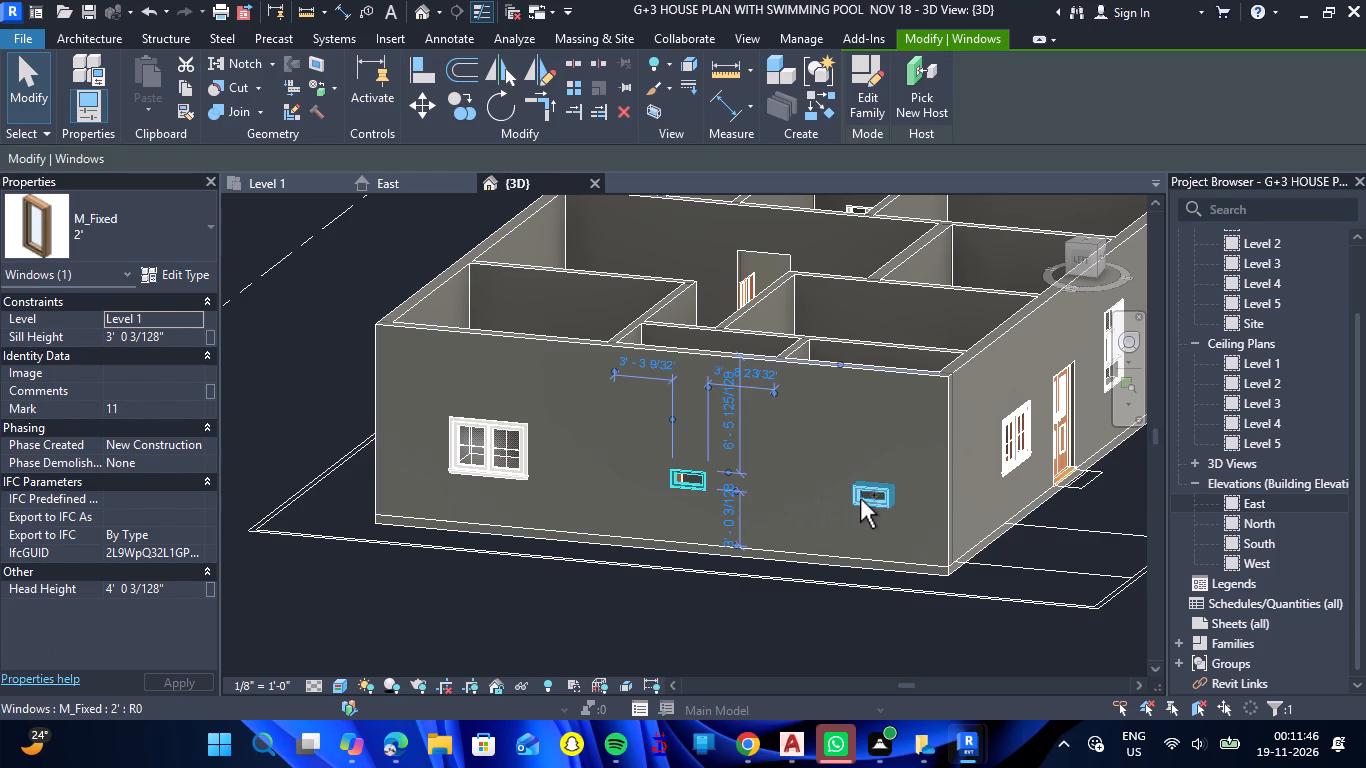
left_click(177, 337)
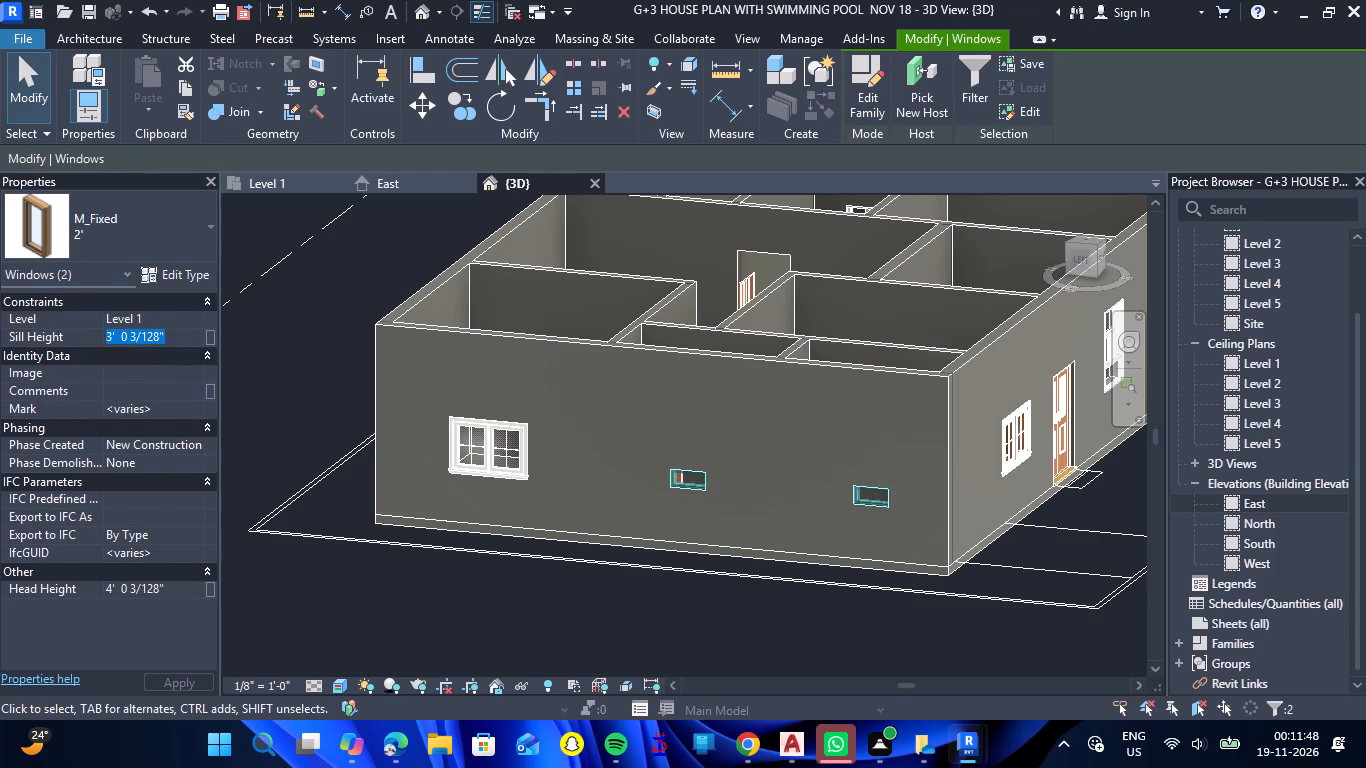
key("7")
key("apostrophe")
key("Return")
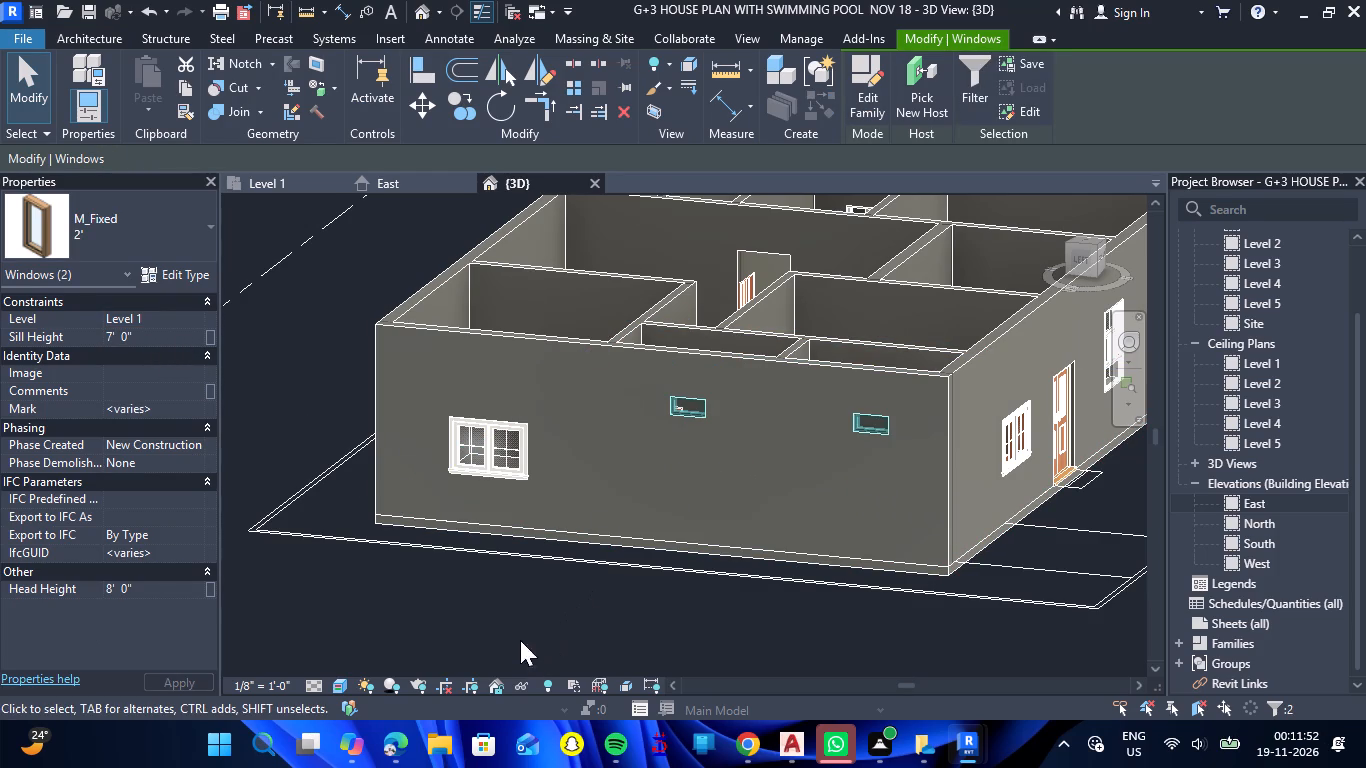
left_click(488, 604)
Set the sill height of the 4' double awning window in the west wall to 4'.
scroll(484, 568, "down", 5)
scroll(480, 563, "up", 6)
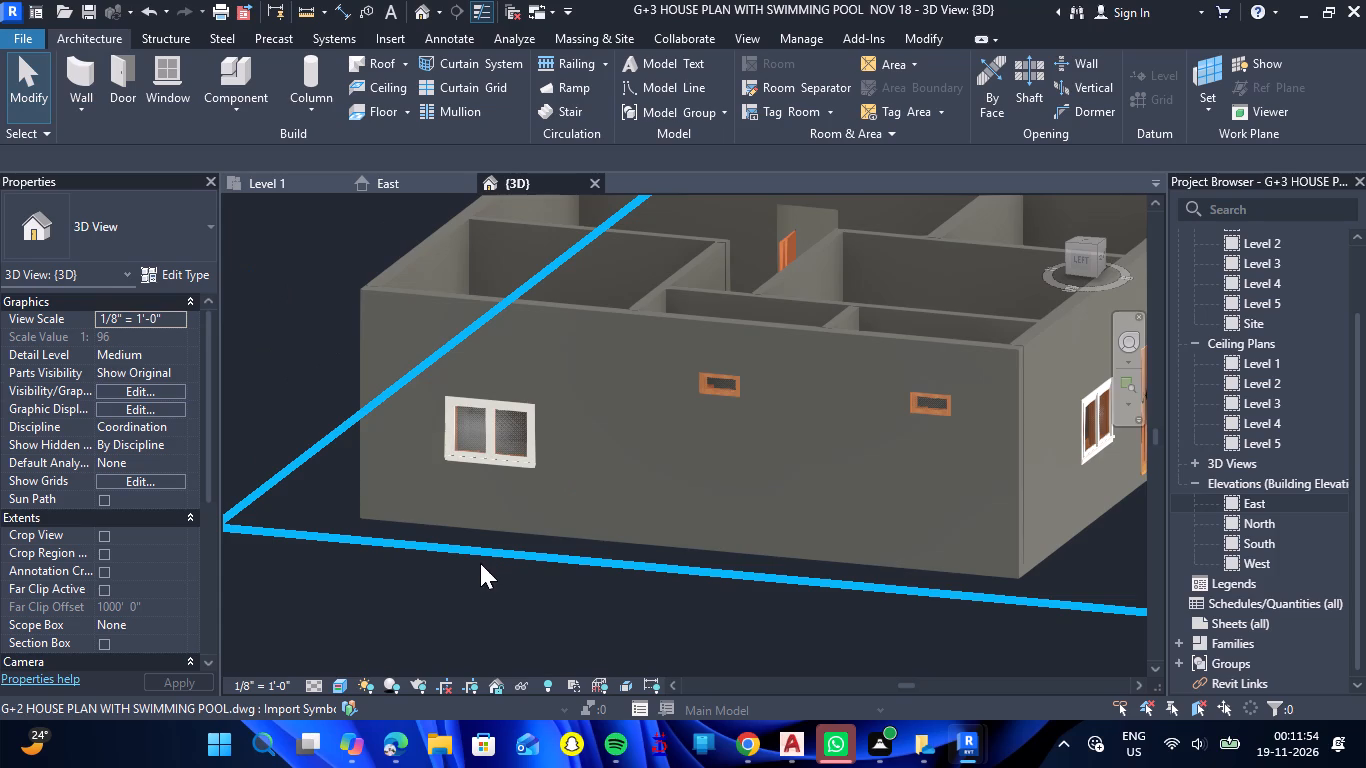
left_click(485, 443)
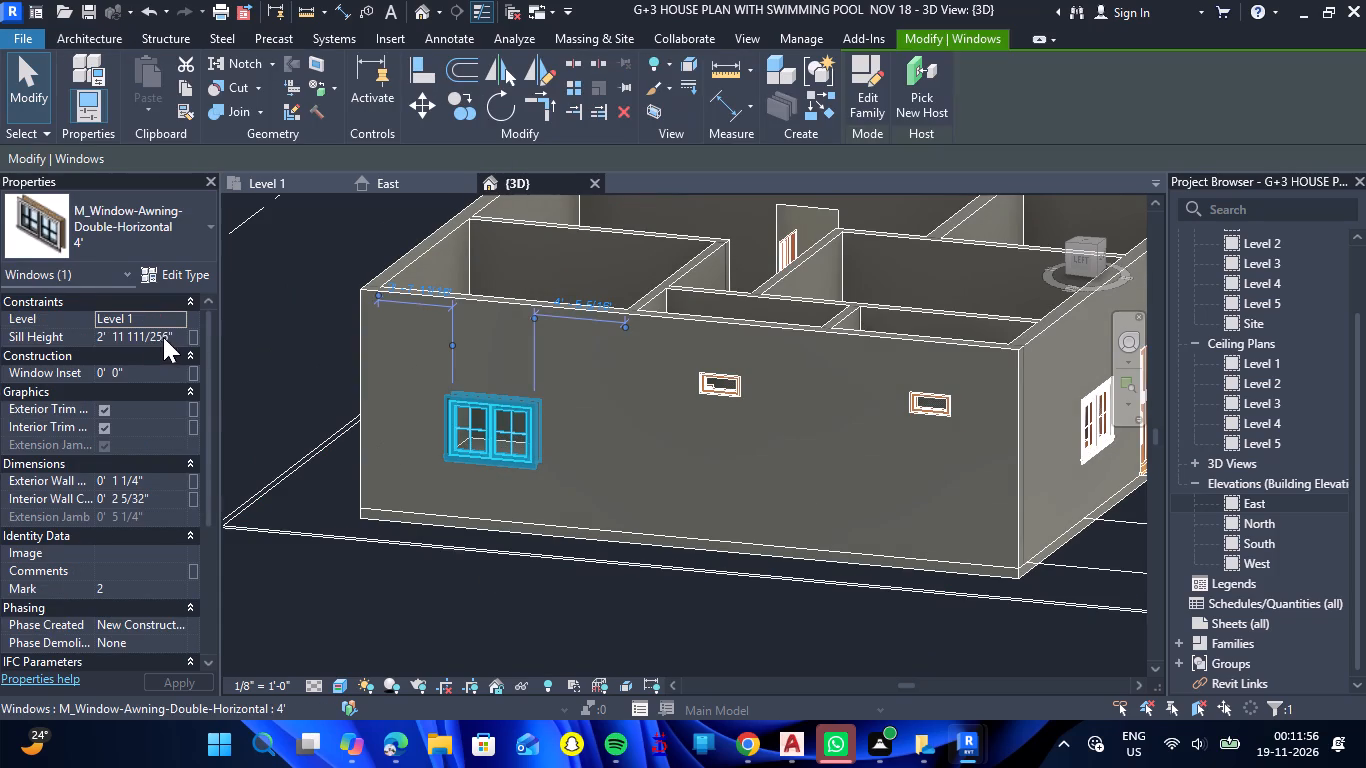
left_click(180, 338)
key("BackSpace")
key("BackSpace")
key("BackSpace")
key("BackSpace")
key("BackSpace")
key("BackSpace")
key("BackSpace")
key("BackSpace")
key("BackSpace")
key("BackSpace")
key("BackSpace")
key("BackSpace")
key("BackSpace")
key("BackSpace")
key("BackSpace")
key("BackSpace")
key("BackSpace")
key("BackSpace")
key("BackSpace")
key("BackSpace")
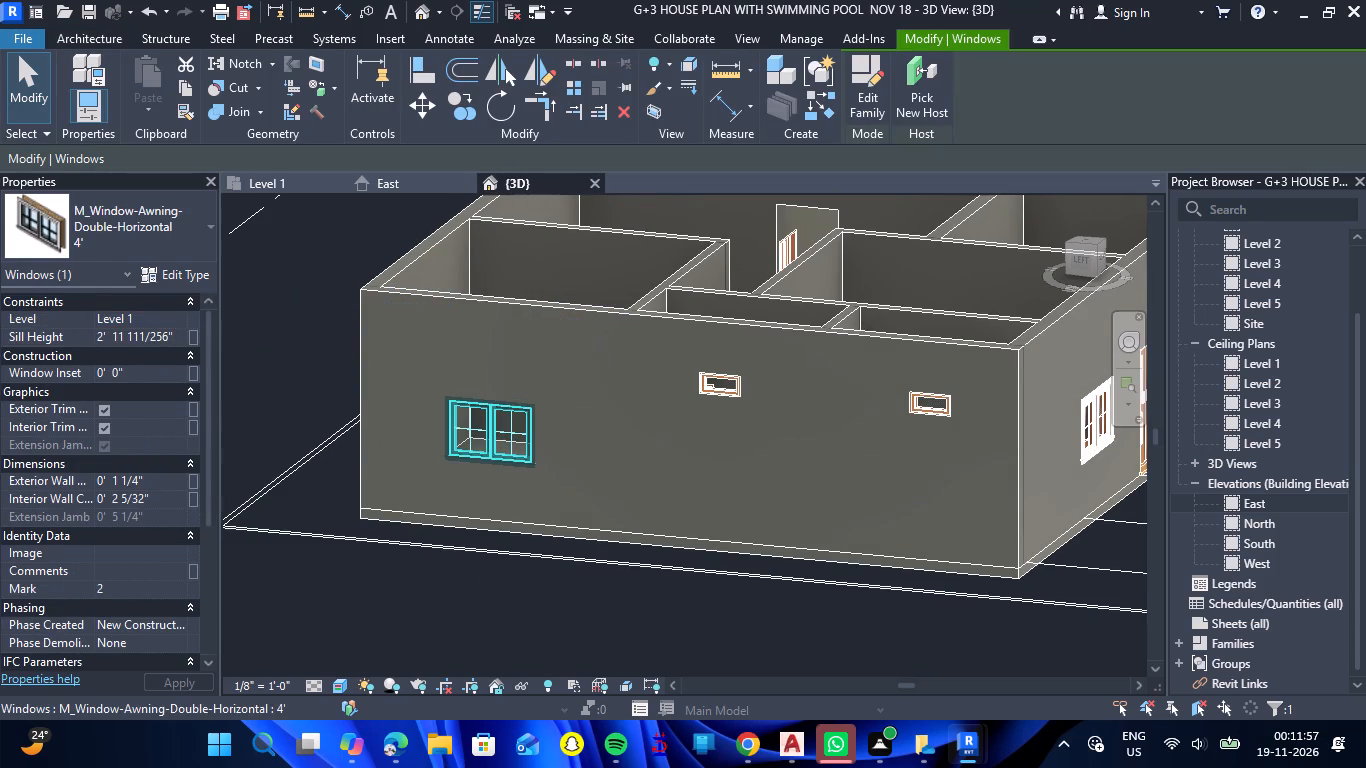
type("4'")
key("Return")
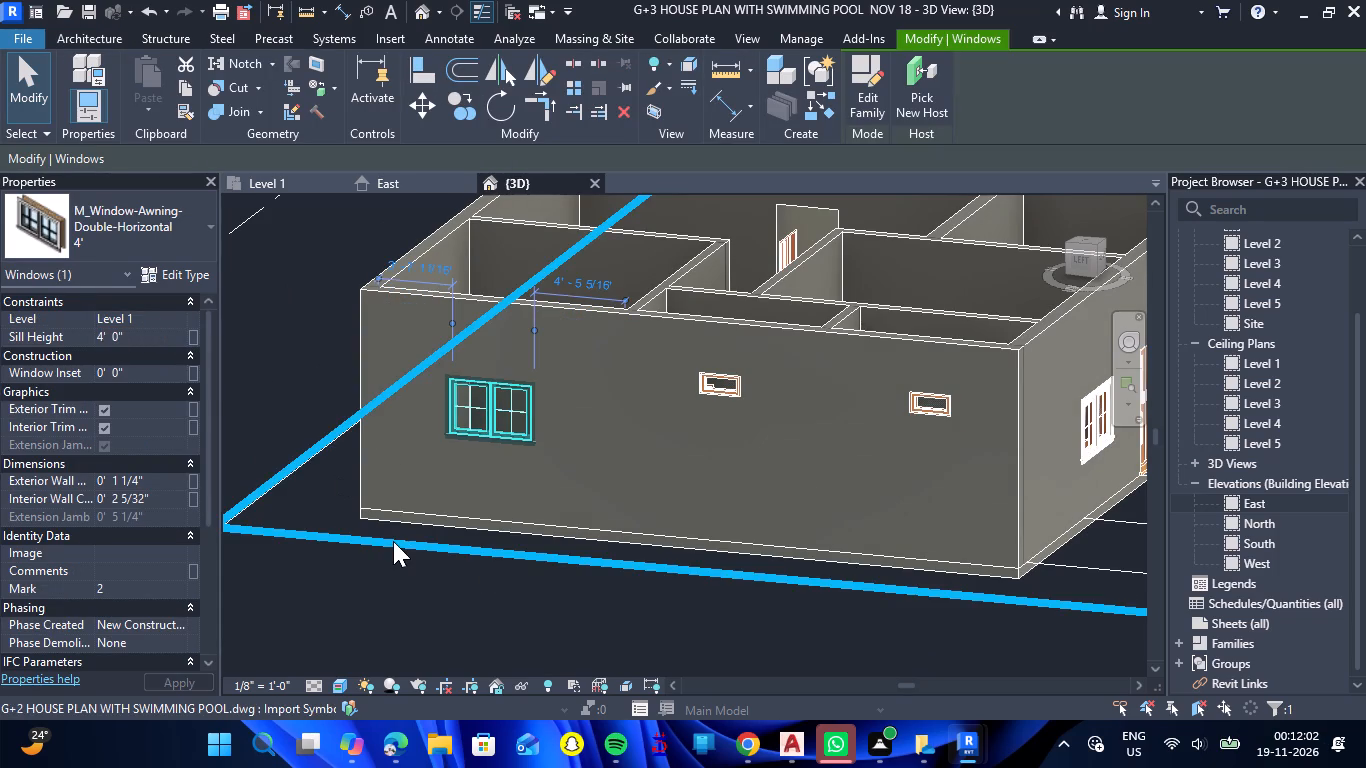
scroll(326, 499, "down", 5)
key("Escape")
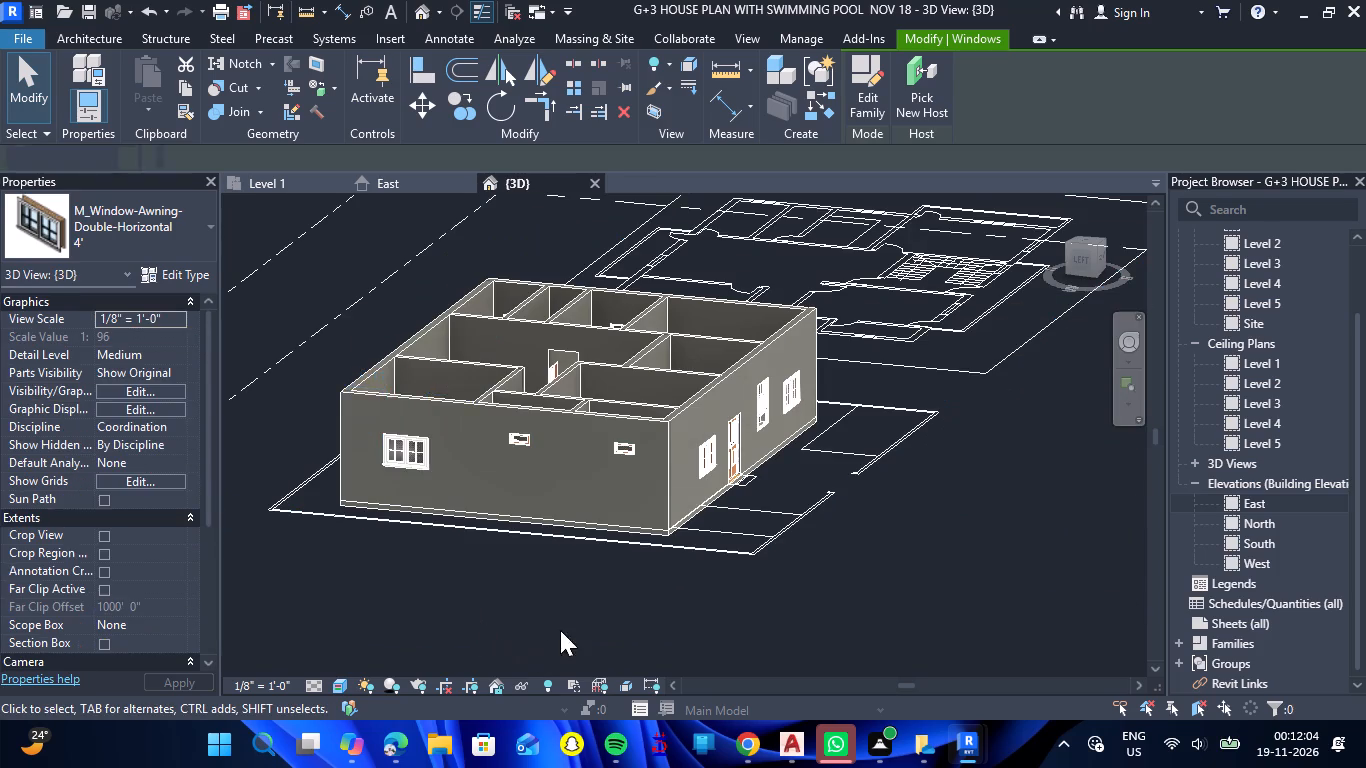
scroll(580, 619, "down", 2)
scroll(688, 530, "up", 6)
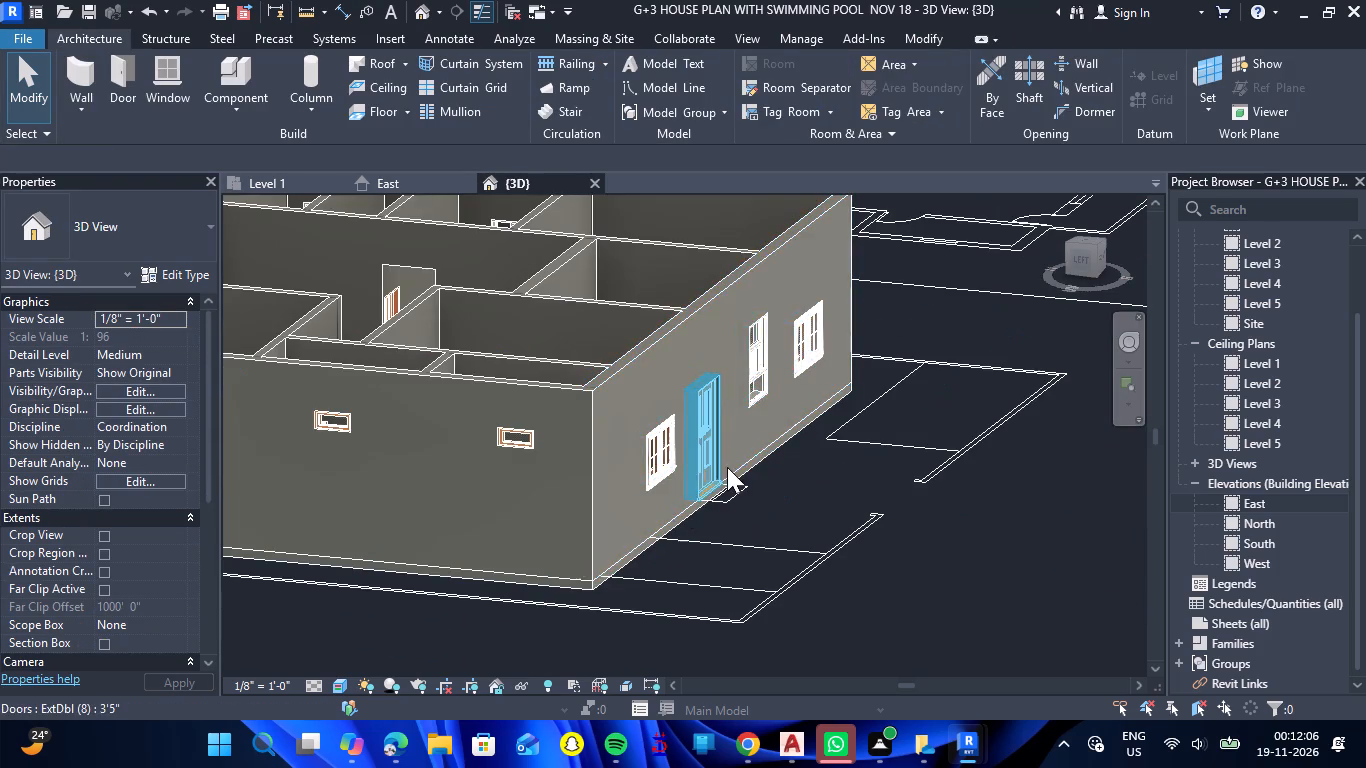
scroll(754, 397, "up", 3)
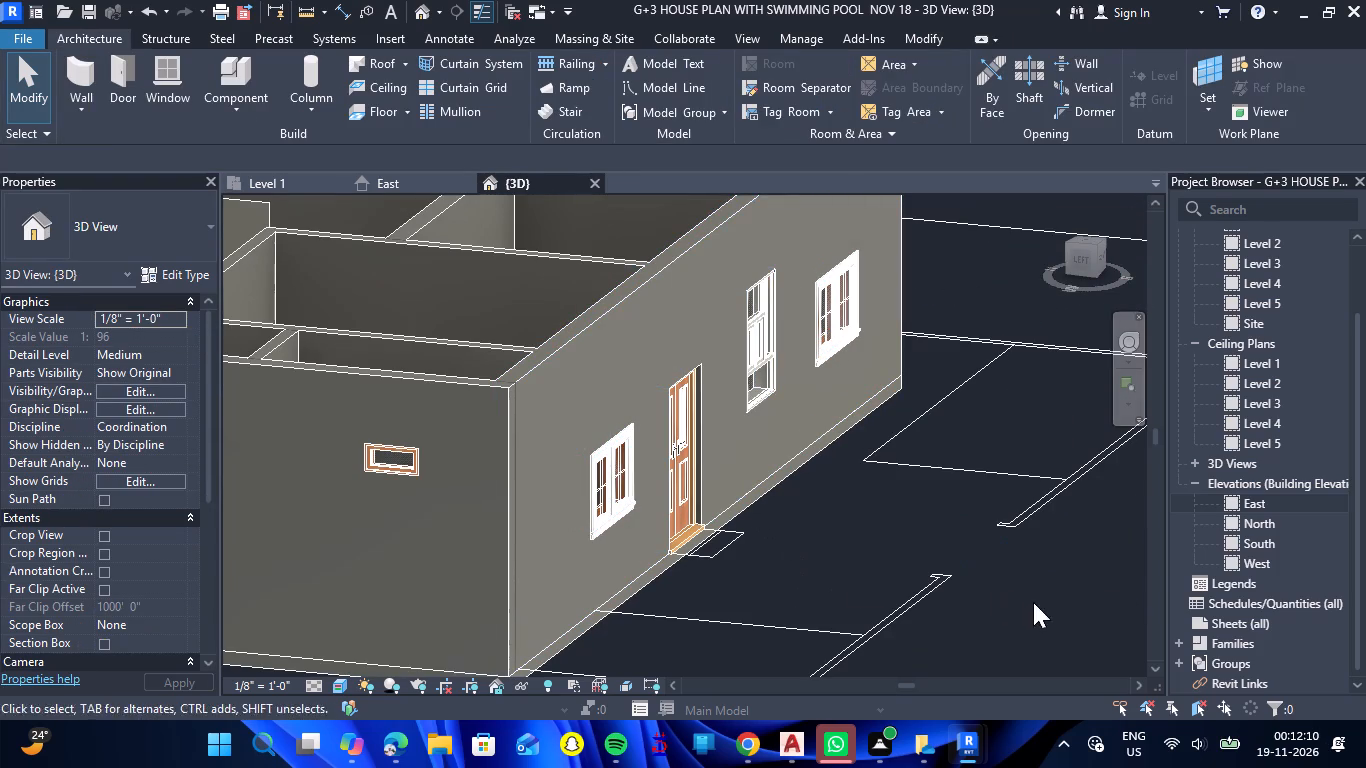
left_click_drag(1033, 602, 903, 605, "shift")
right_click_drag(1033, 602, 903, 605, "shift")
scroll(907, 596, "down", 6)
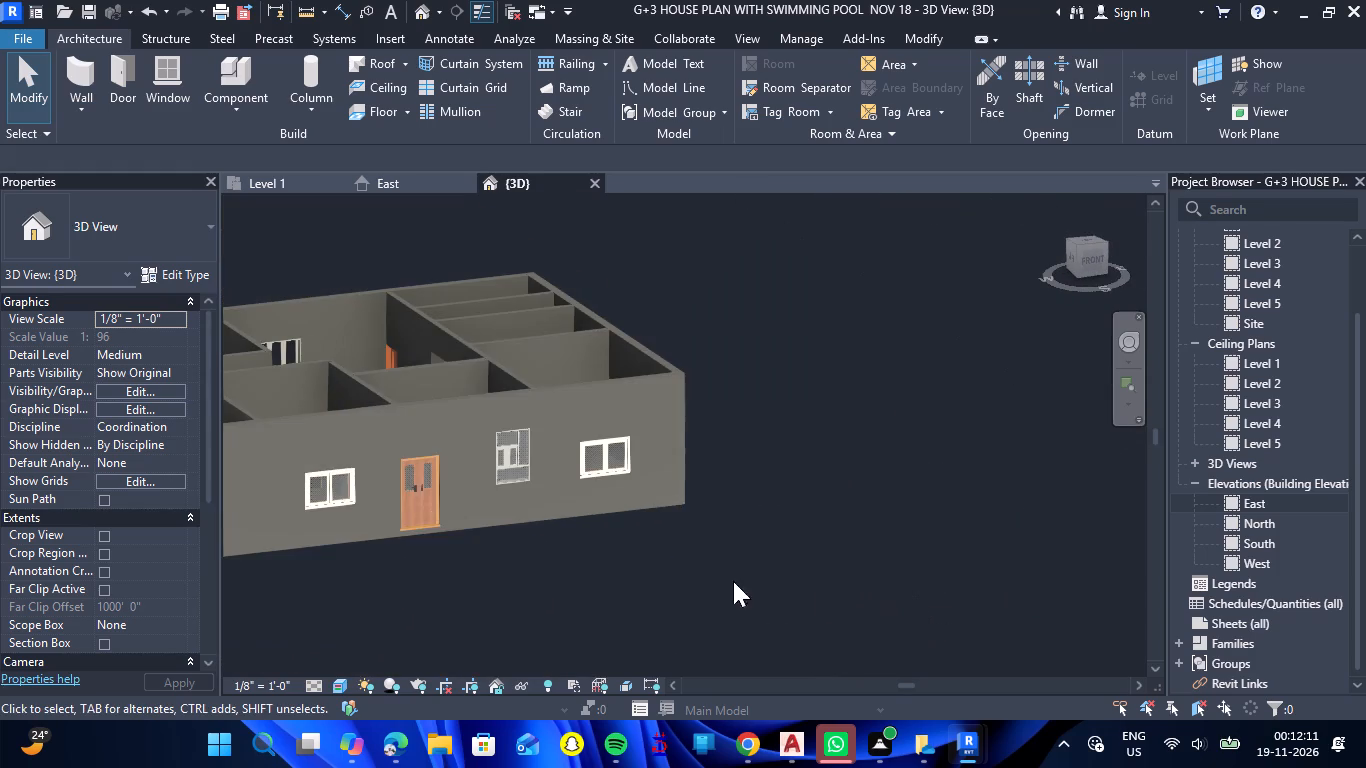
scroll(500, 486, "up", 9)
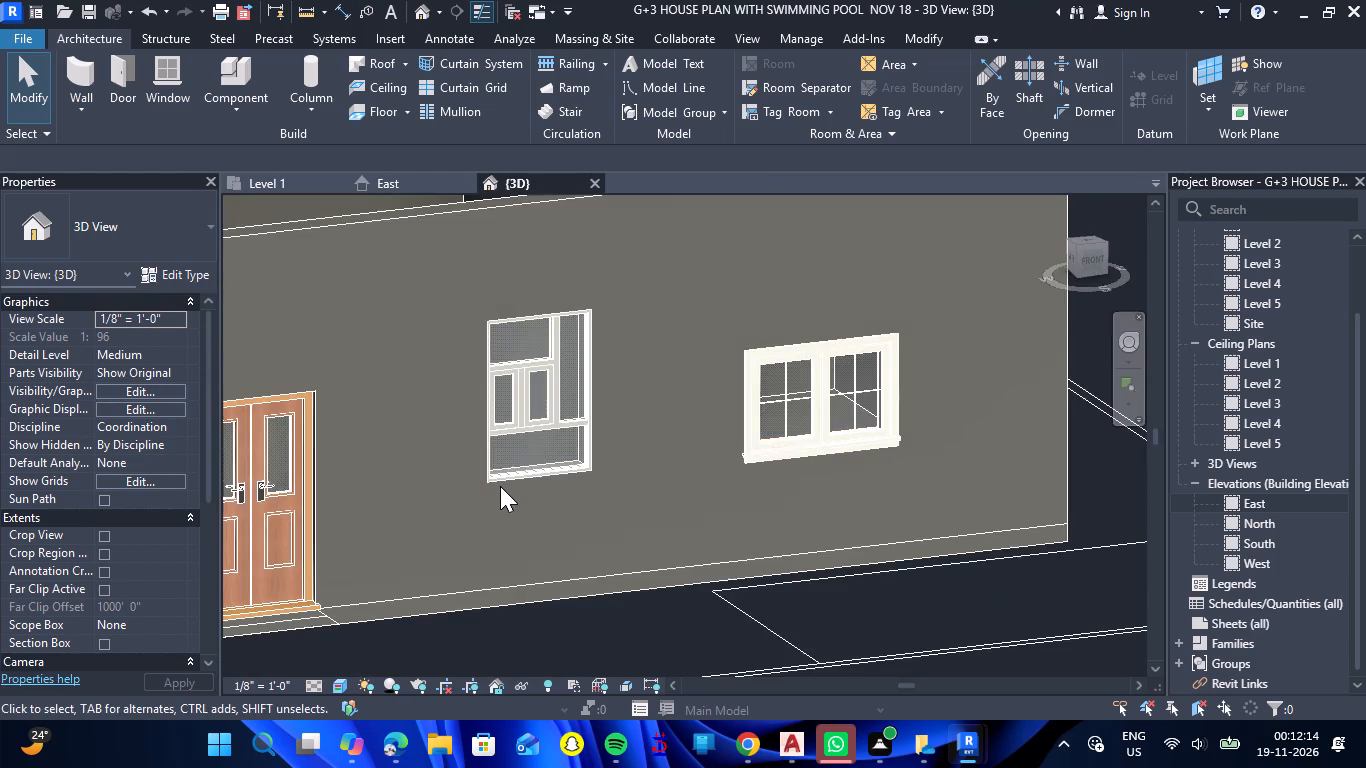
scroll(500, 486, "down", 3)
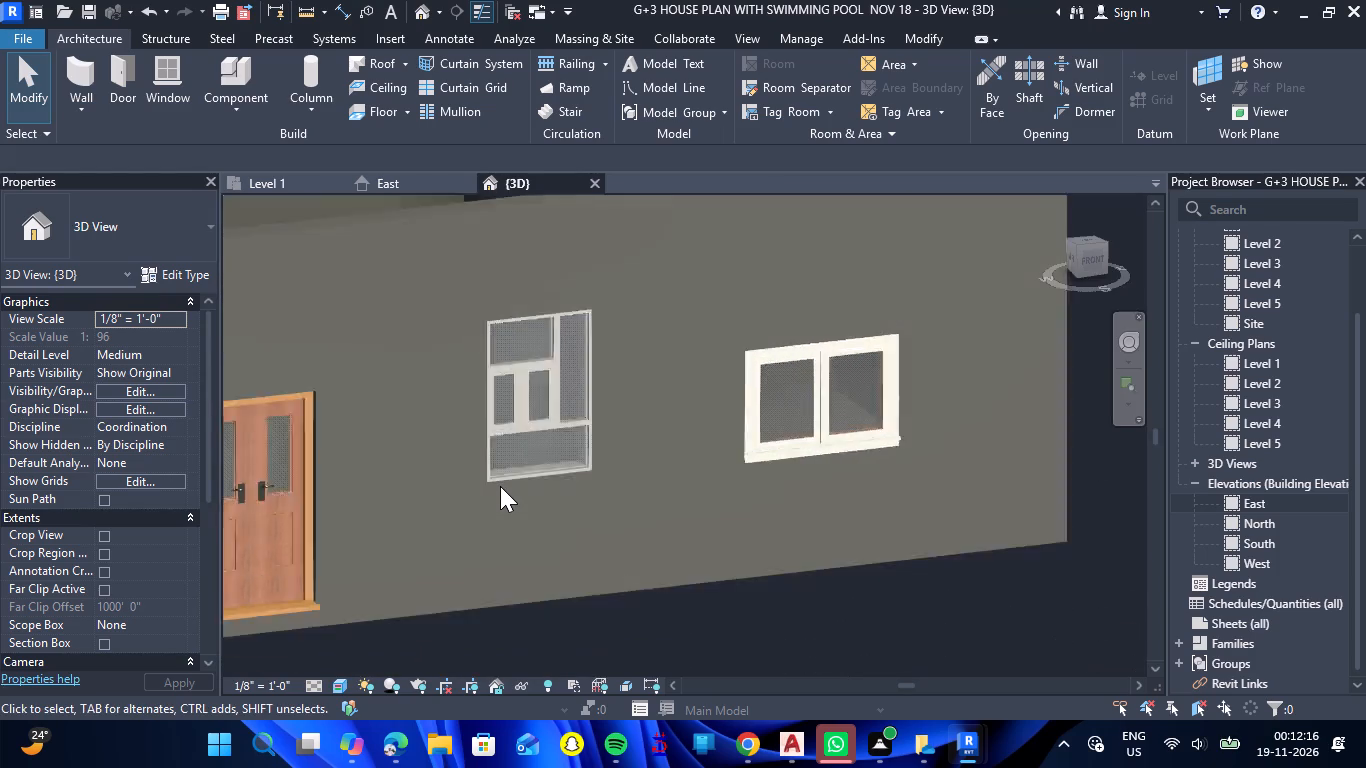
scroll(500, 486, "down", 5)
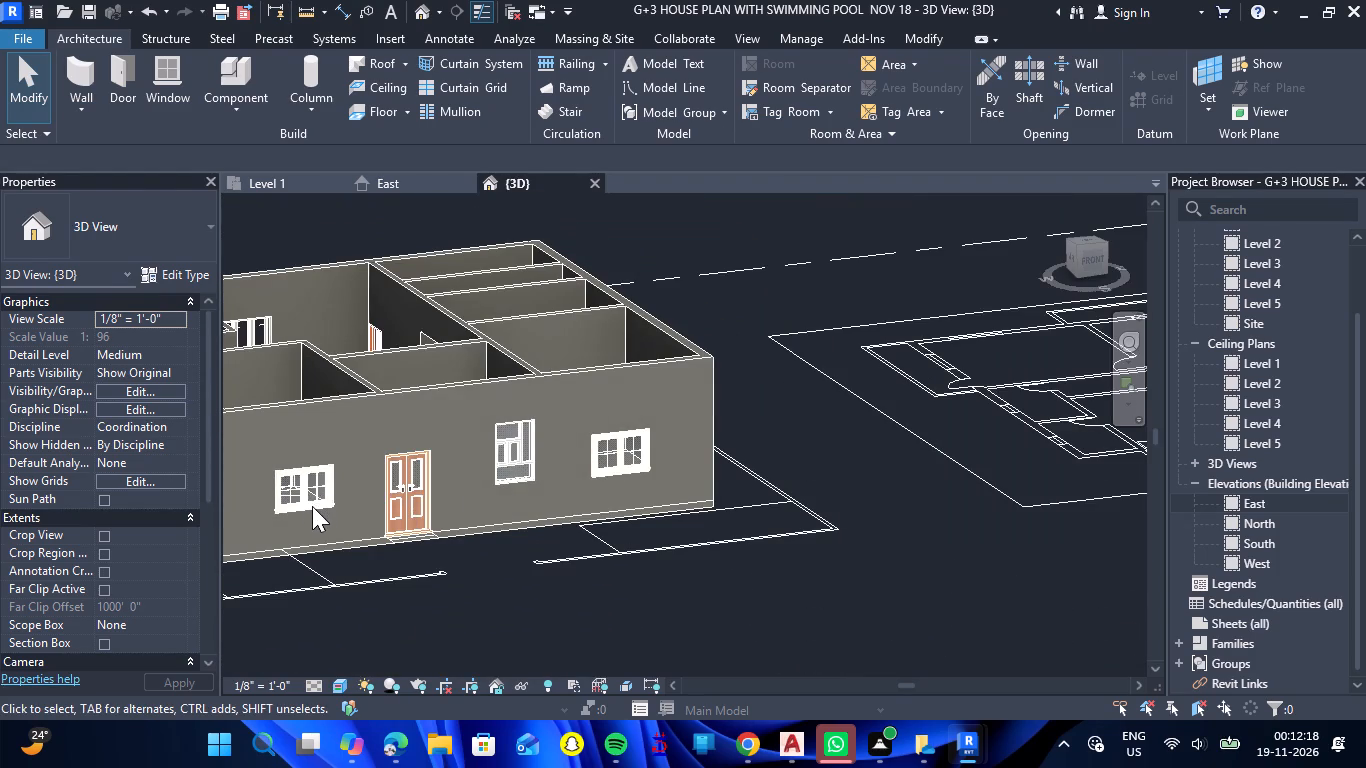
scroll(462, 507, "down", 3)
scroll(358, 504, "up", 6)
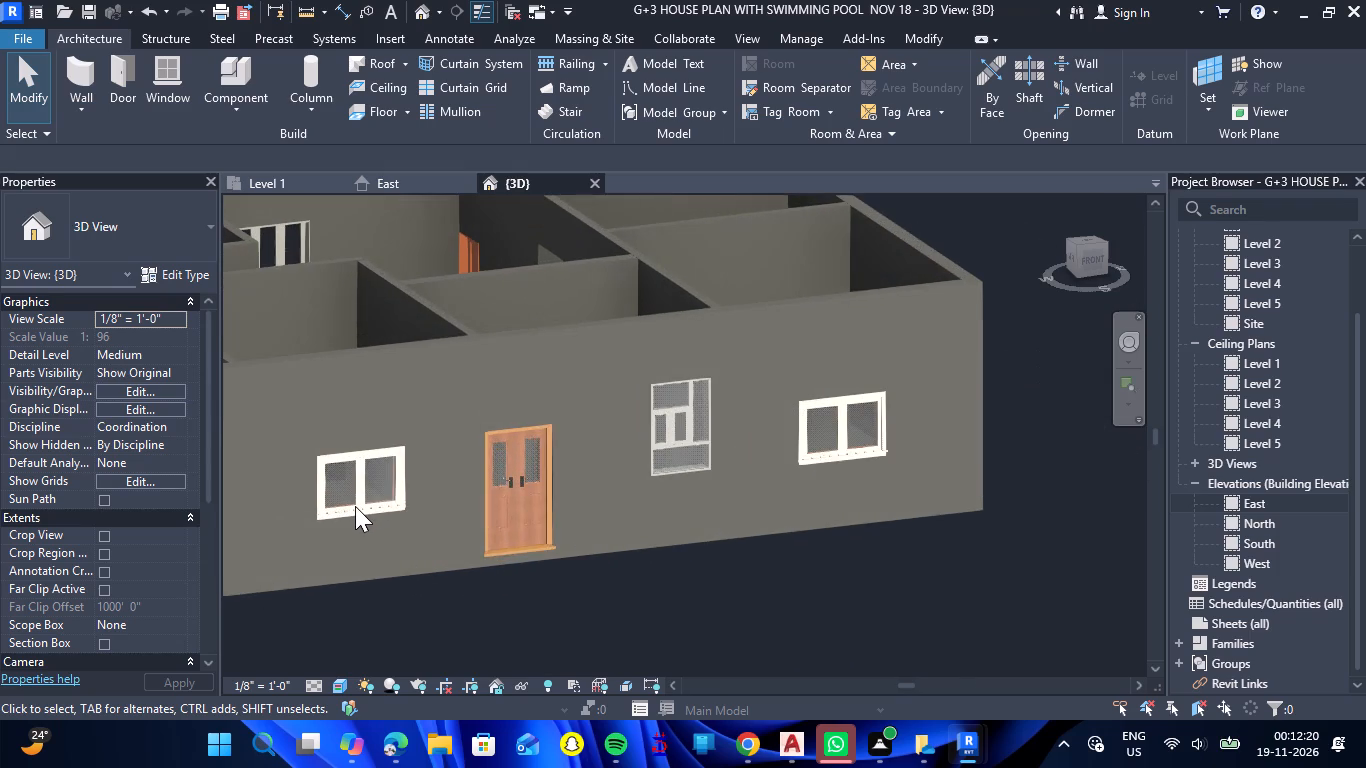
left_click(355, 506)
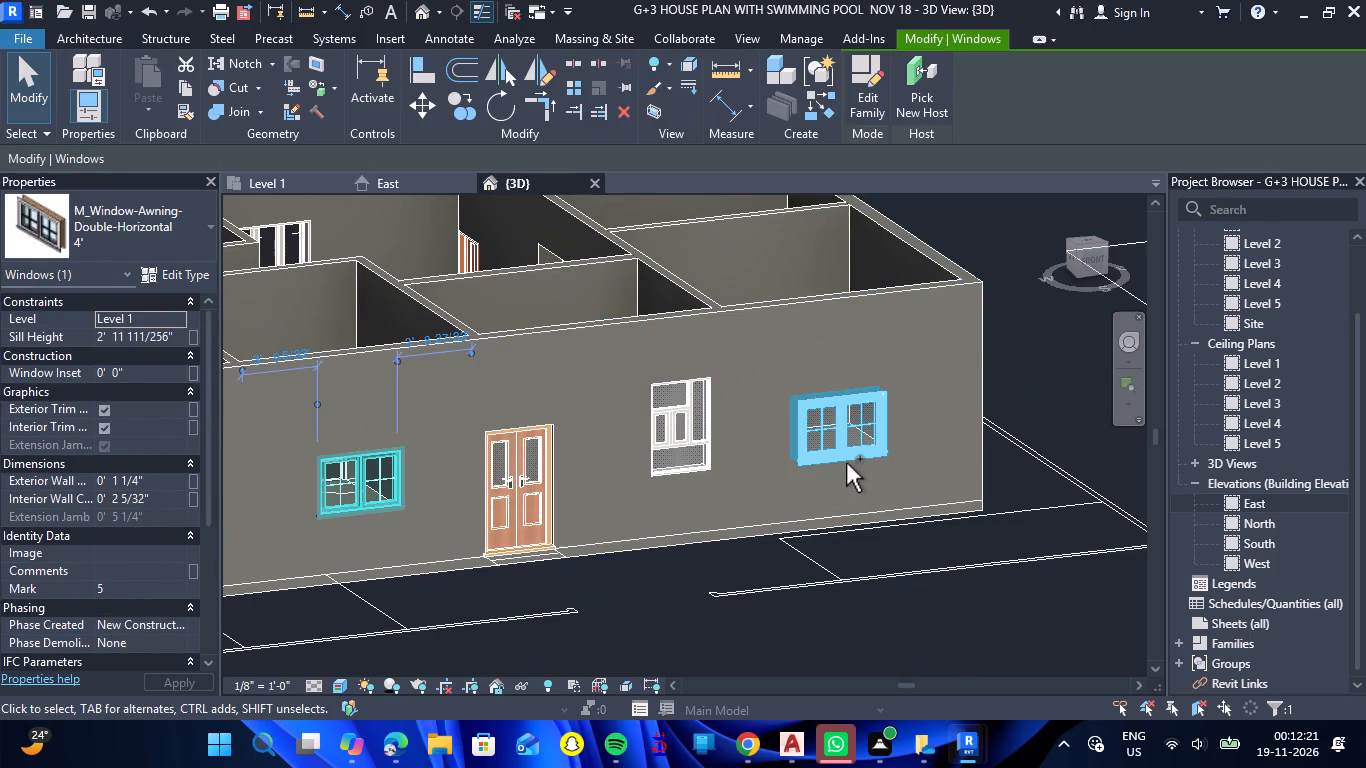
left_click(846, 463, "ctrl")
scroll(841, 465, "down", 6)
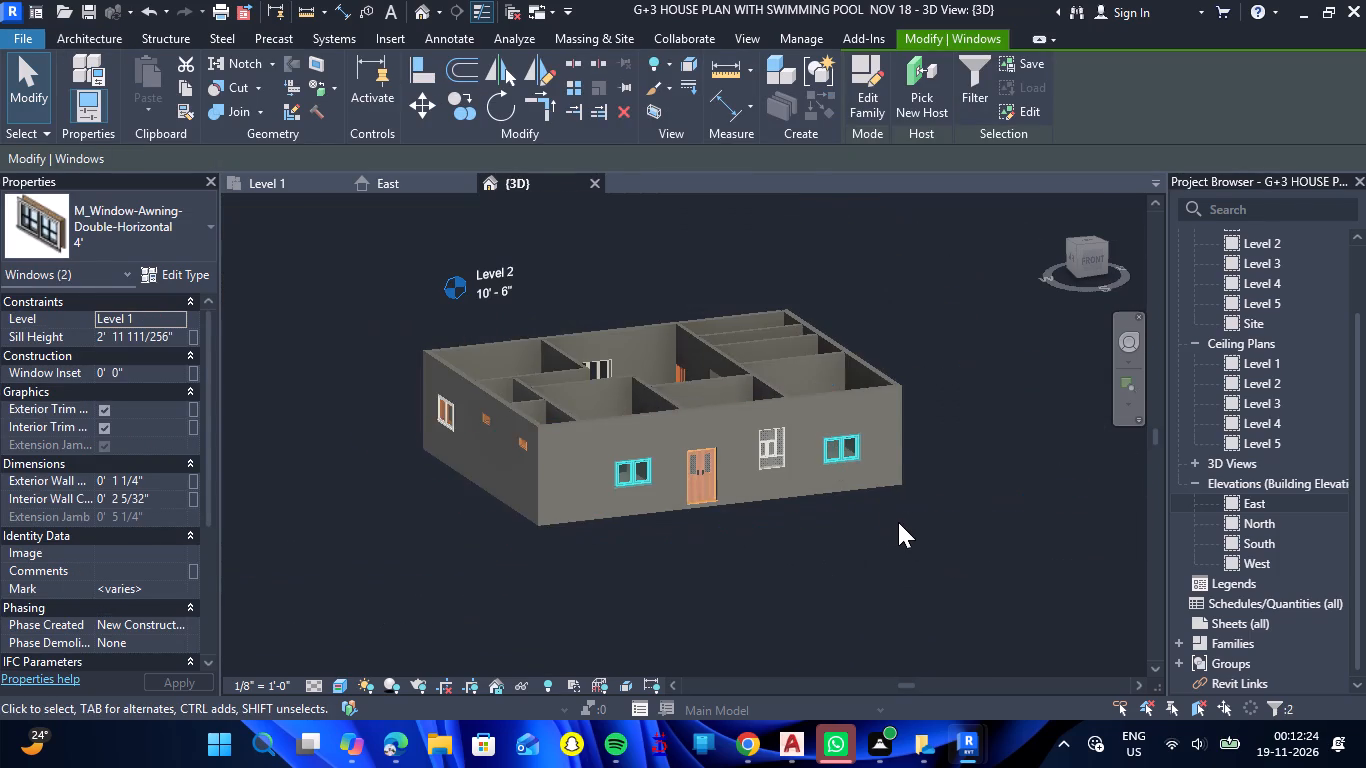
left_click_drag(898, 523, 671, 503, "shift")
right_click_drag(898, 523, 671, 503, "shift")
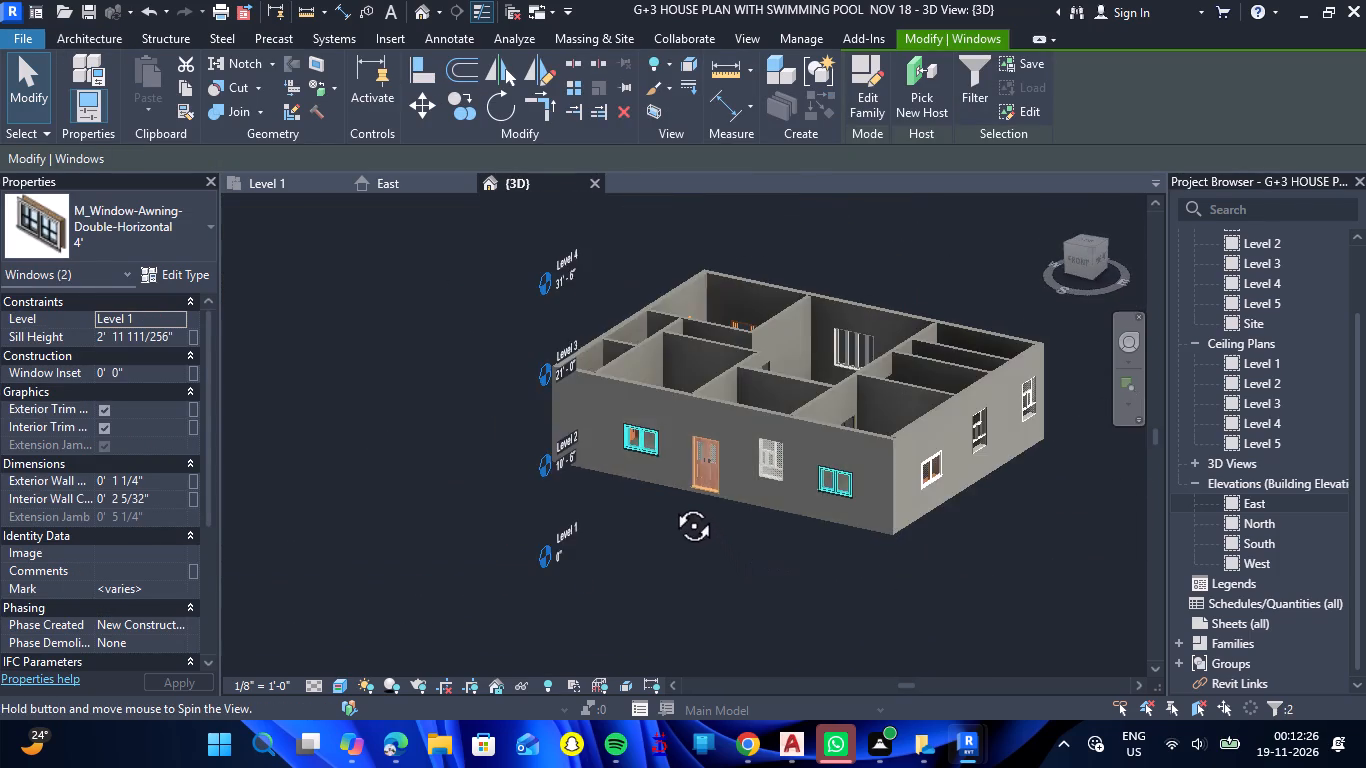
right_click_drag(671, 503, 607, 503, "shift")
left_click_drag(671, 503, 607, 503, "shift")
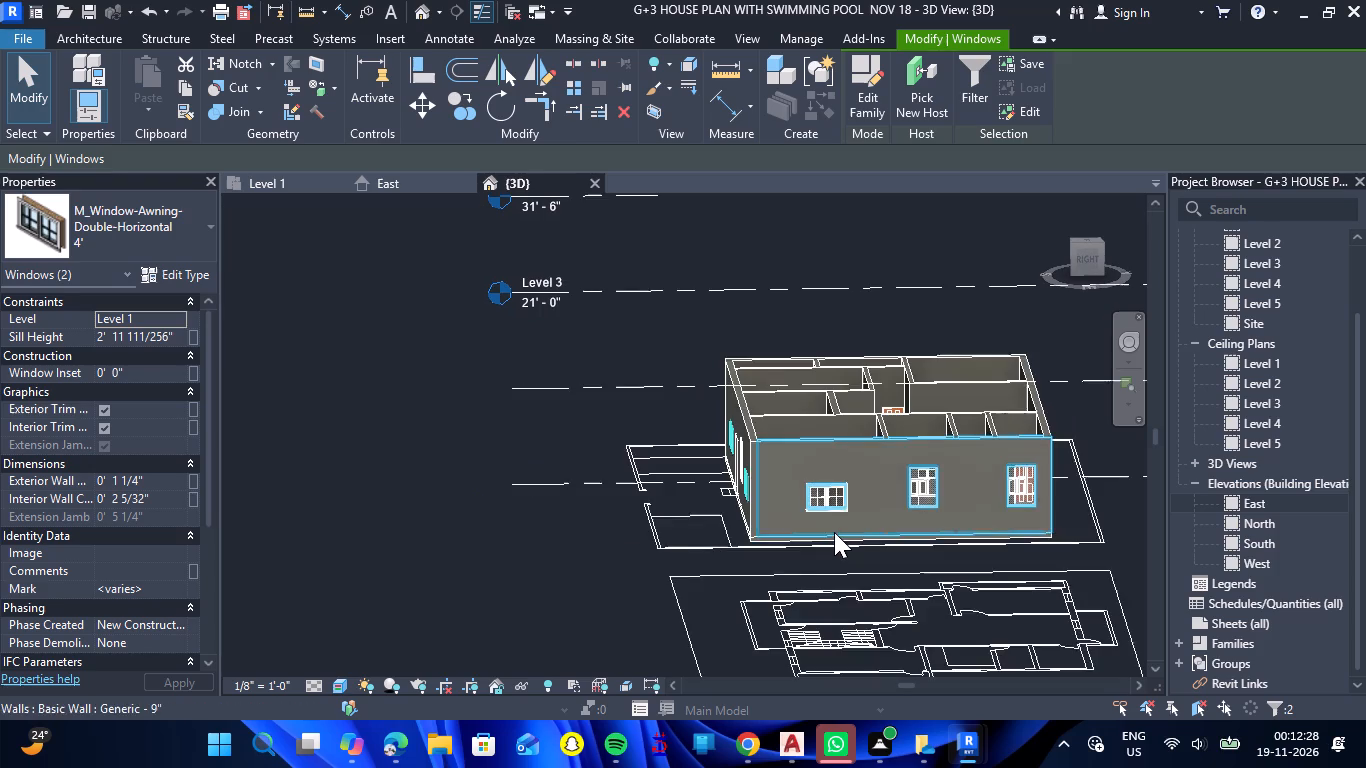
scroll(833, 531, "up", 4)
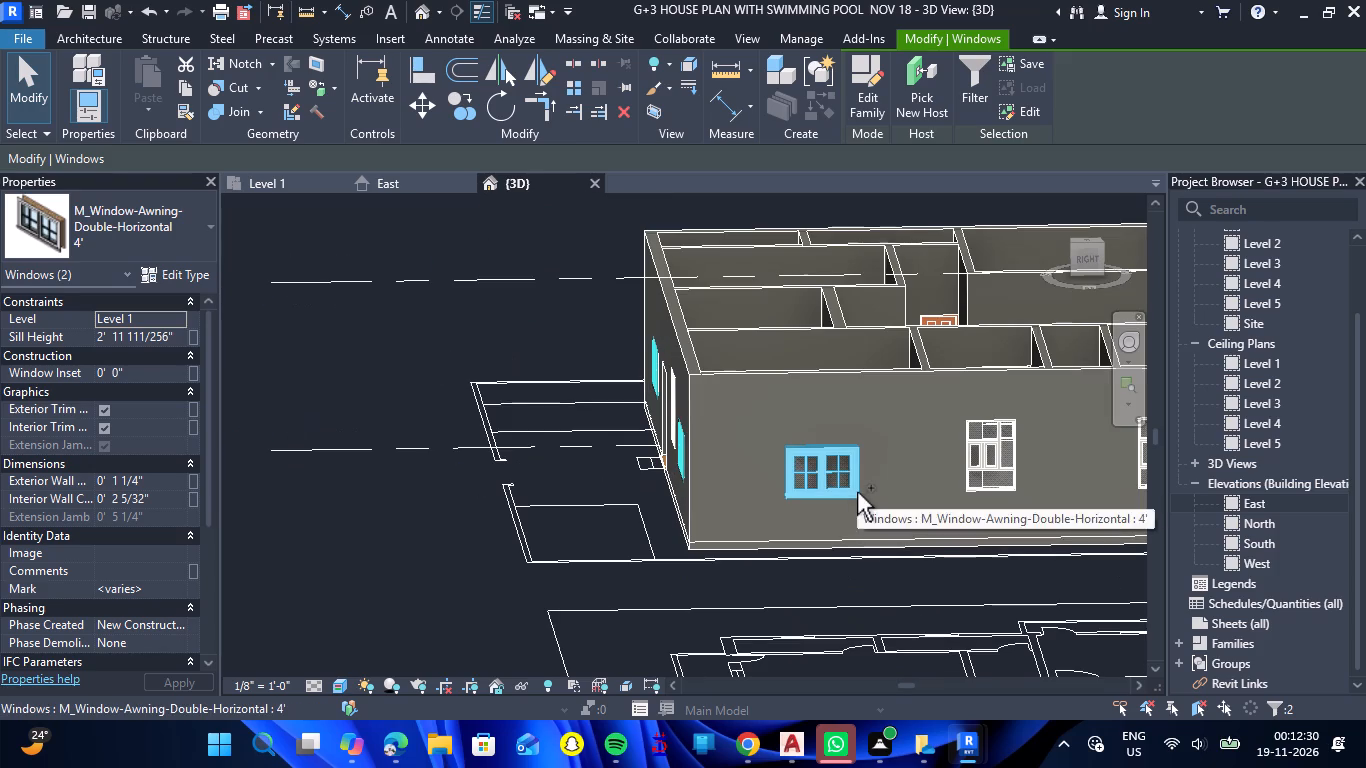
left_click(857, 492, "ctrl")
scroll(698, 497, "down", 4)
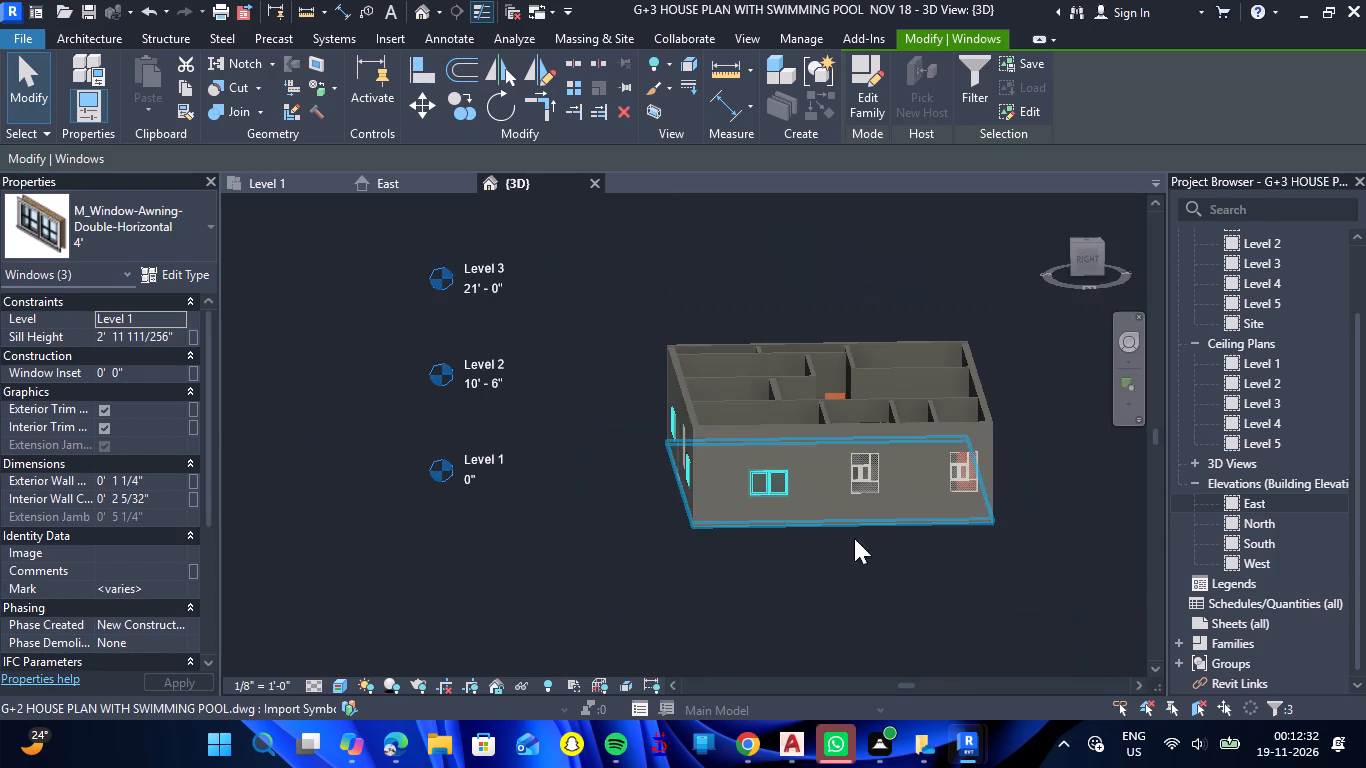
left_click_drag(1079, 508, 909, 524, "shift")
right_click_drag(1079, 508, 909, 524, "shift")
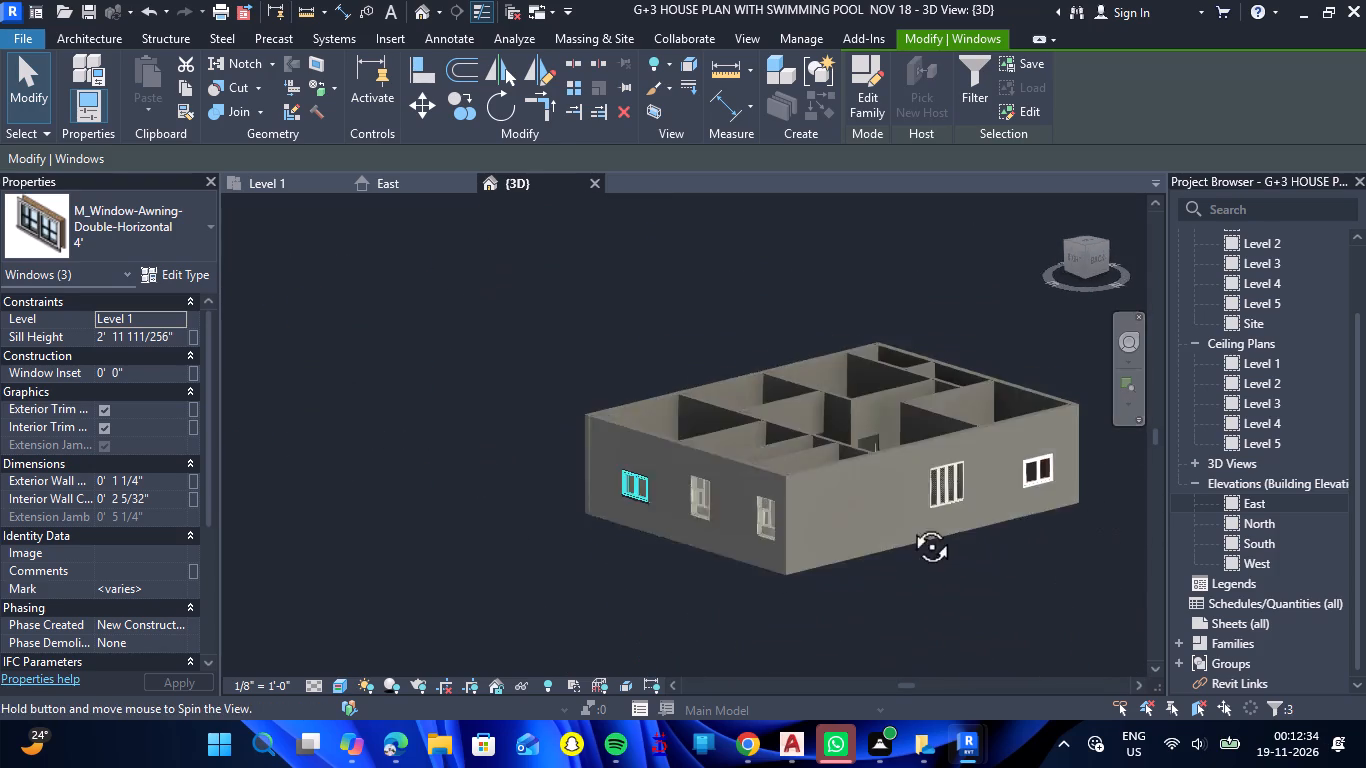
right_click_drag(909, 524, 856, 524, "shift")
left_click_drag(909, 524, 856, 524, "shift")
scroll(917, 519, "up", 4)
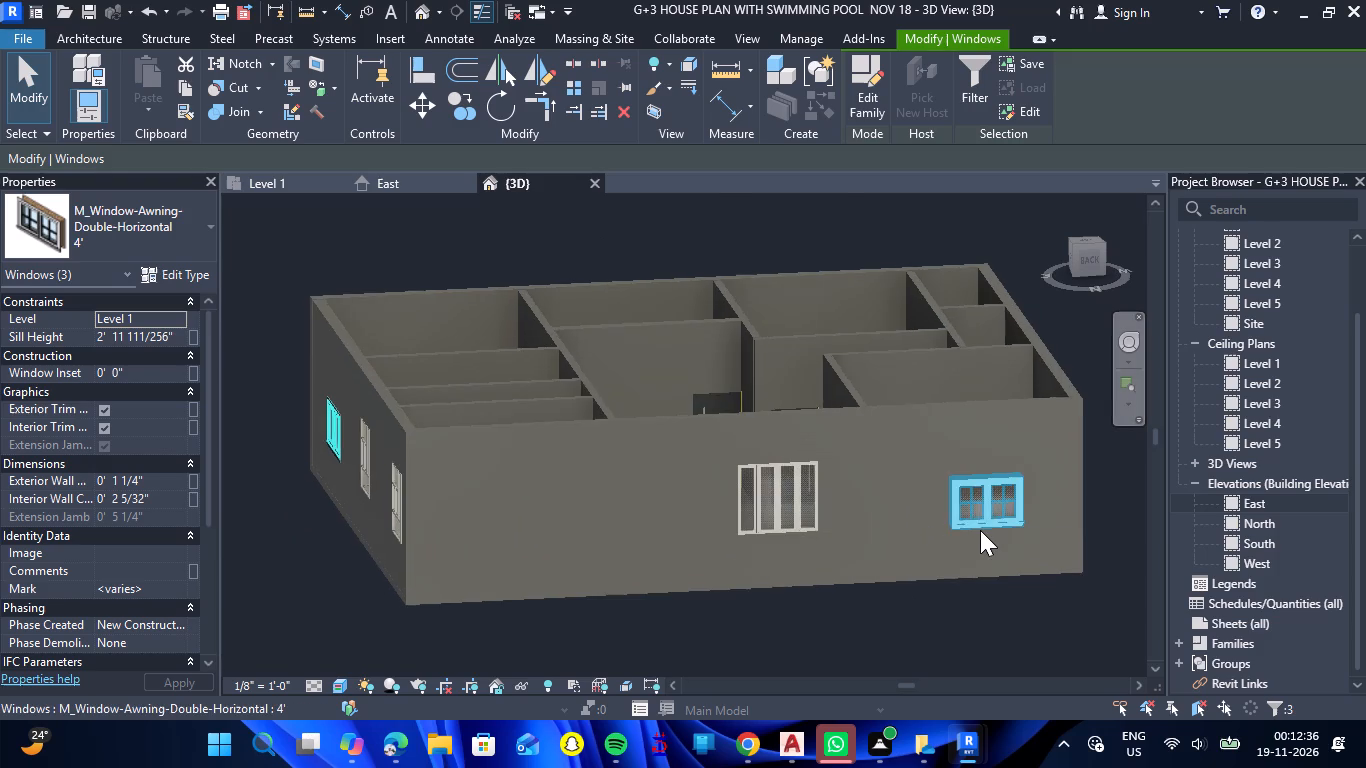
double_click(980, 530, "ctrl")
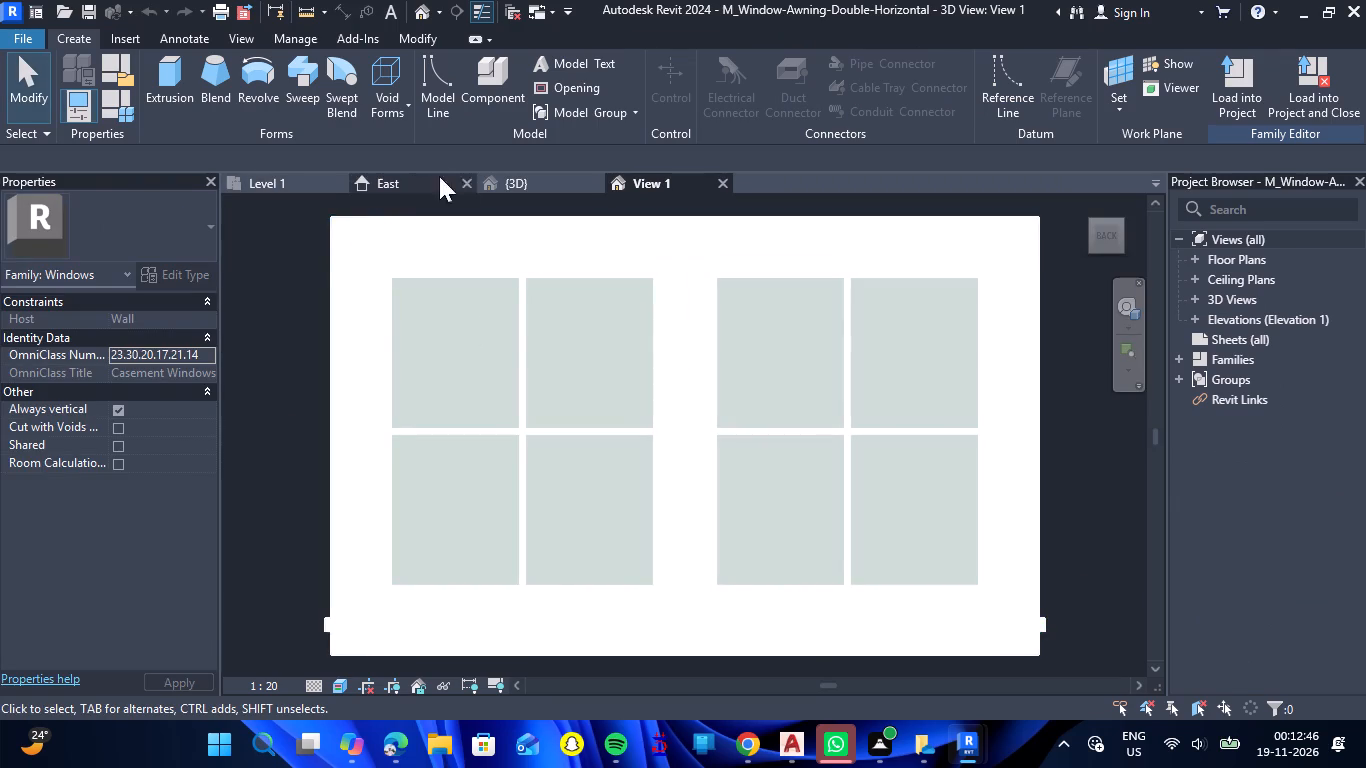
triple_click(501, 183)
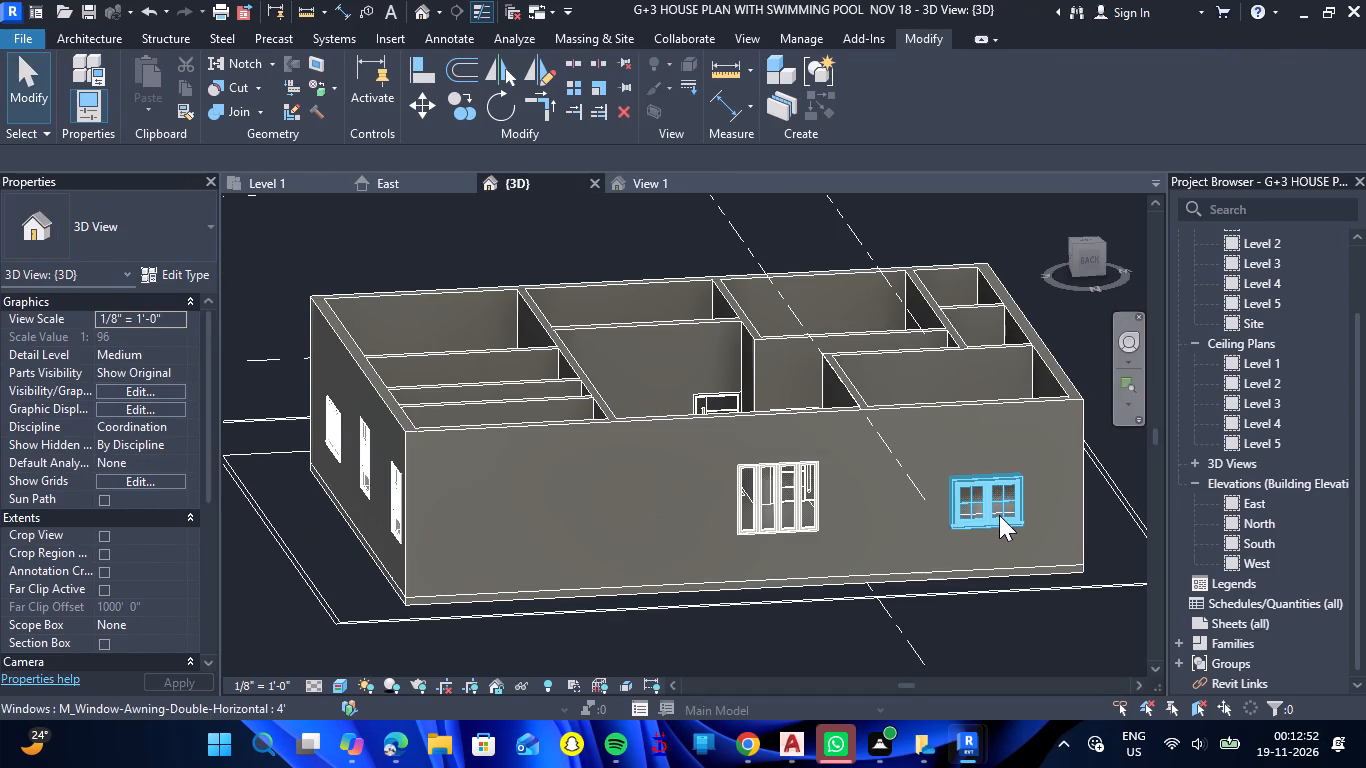
Set the sill height of all five 4' double awning windows in the north, east, west and south exterior walls to 4'.
left_click(999, 515)
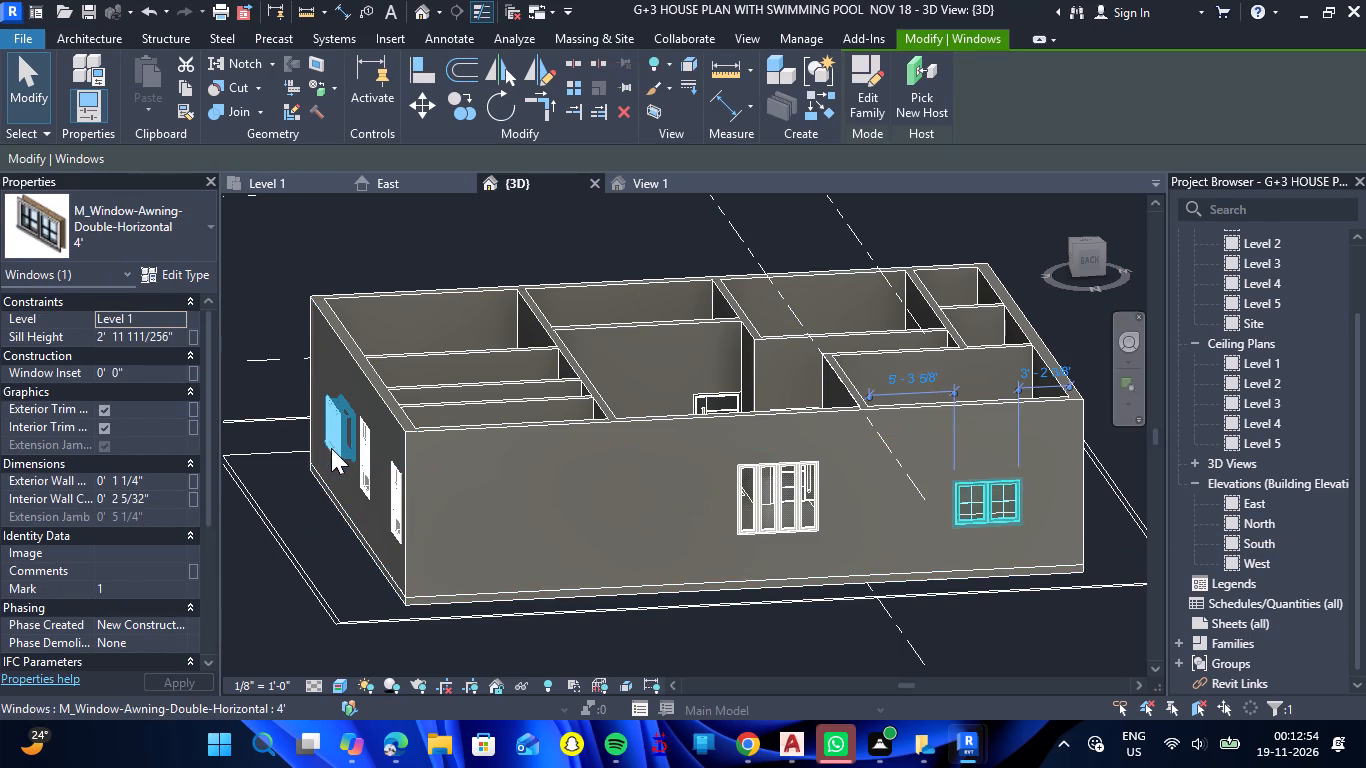
left_click(334, 447, "ctrl")
scroll(328, 449, "down", 5)
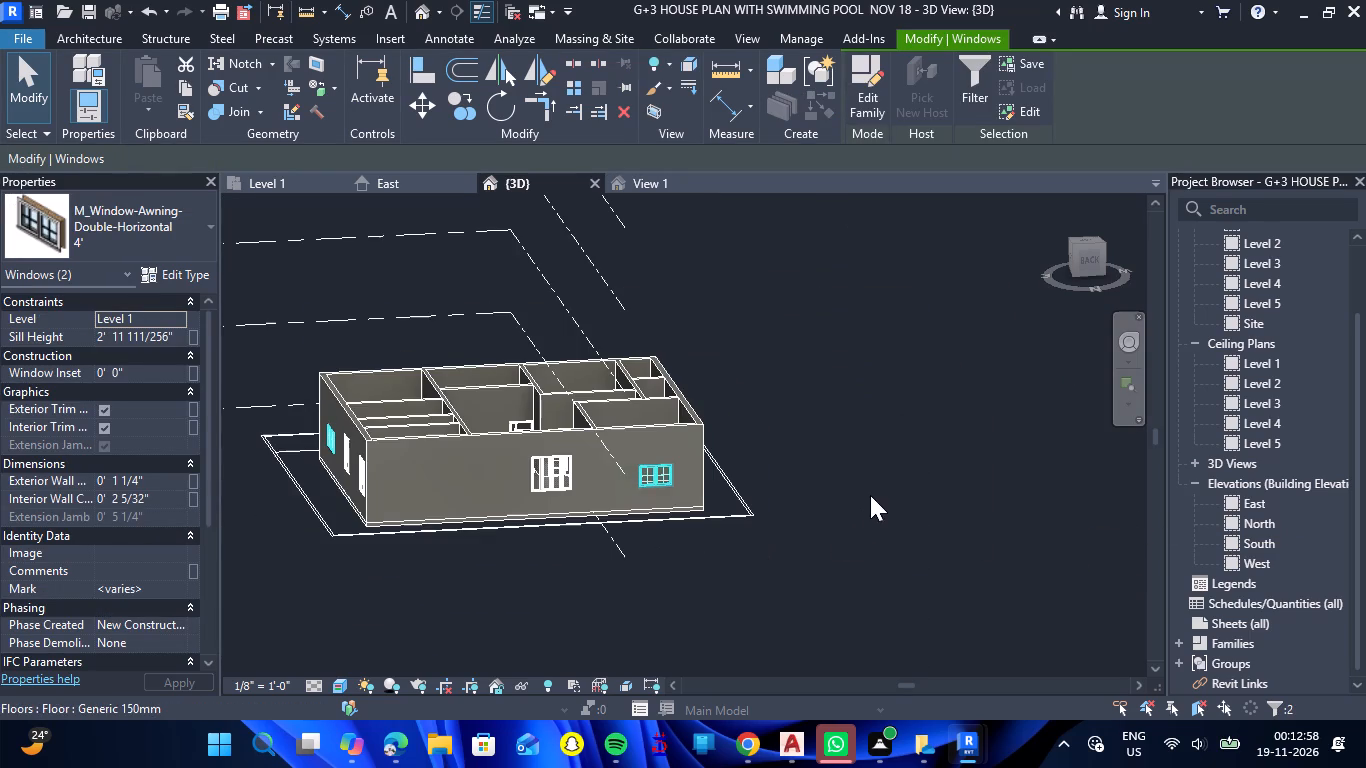
left_click_drag(910, 467, 757, 472, "shift")
right_click_drag(910, 467, 757, 472, "shift")
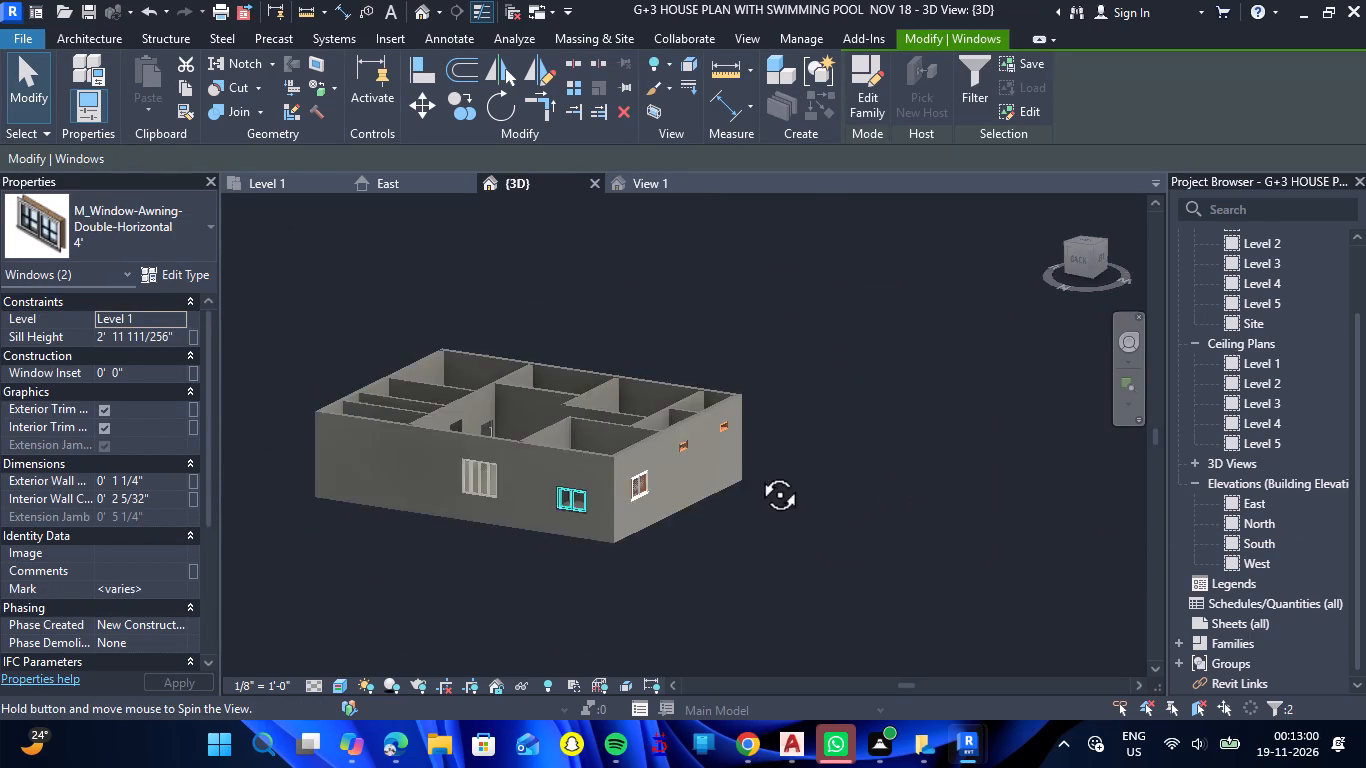
right_click_drag(757, 472, 685, 467, "shift")
left_click_drag(757, 472, 685, 467, "shift")
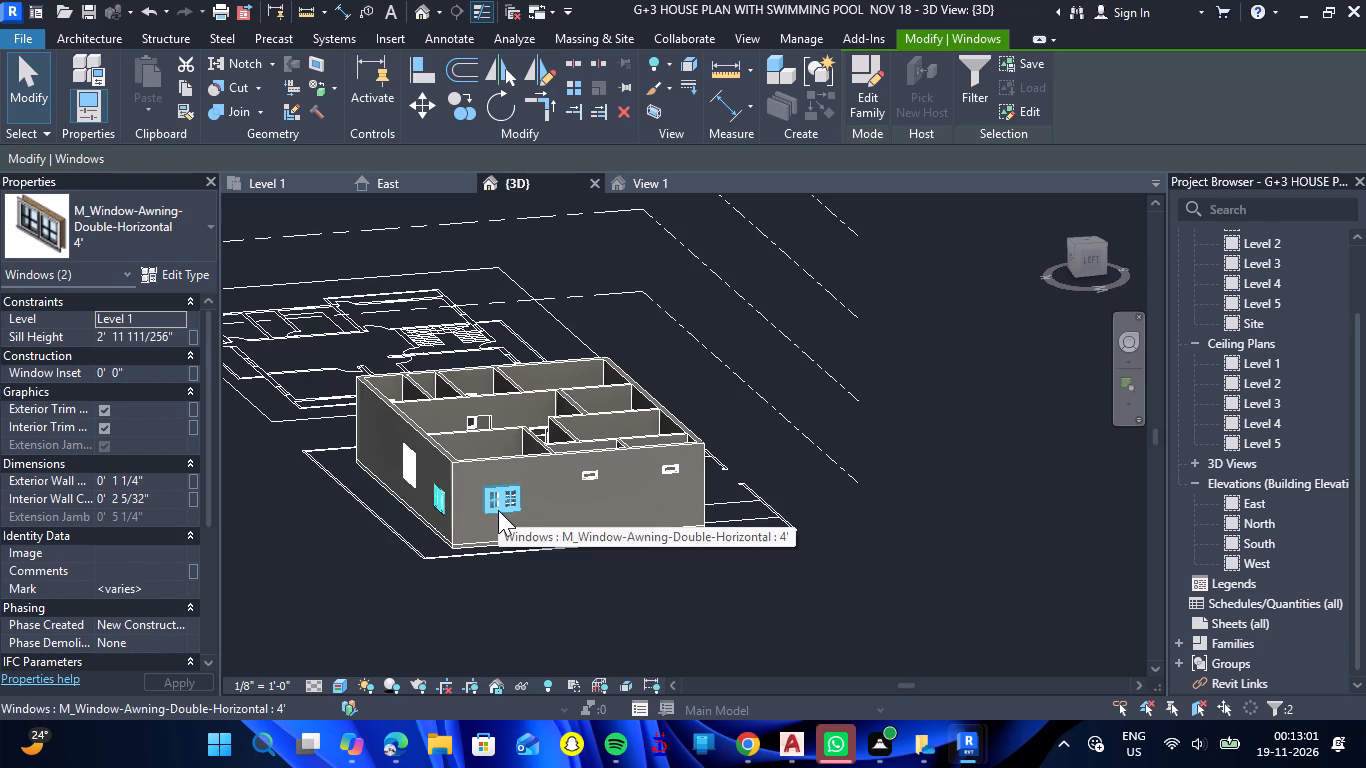
left_click(498, 510, "ctrl")
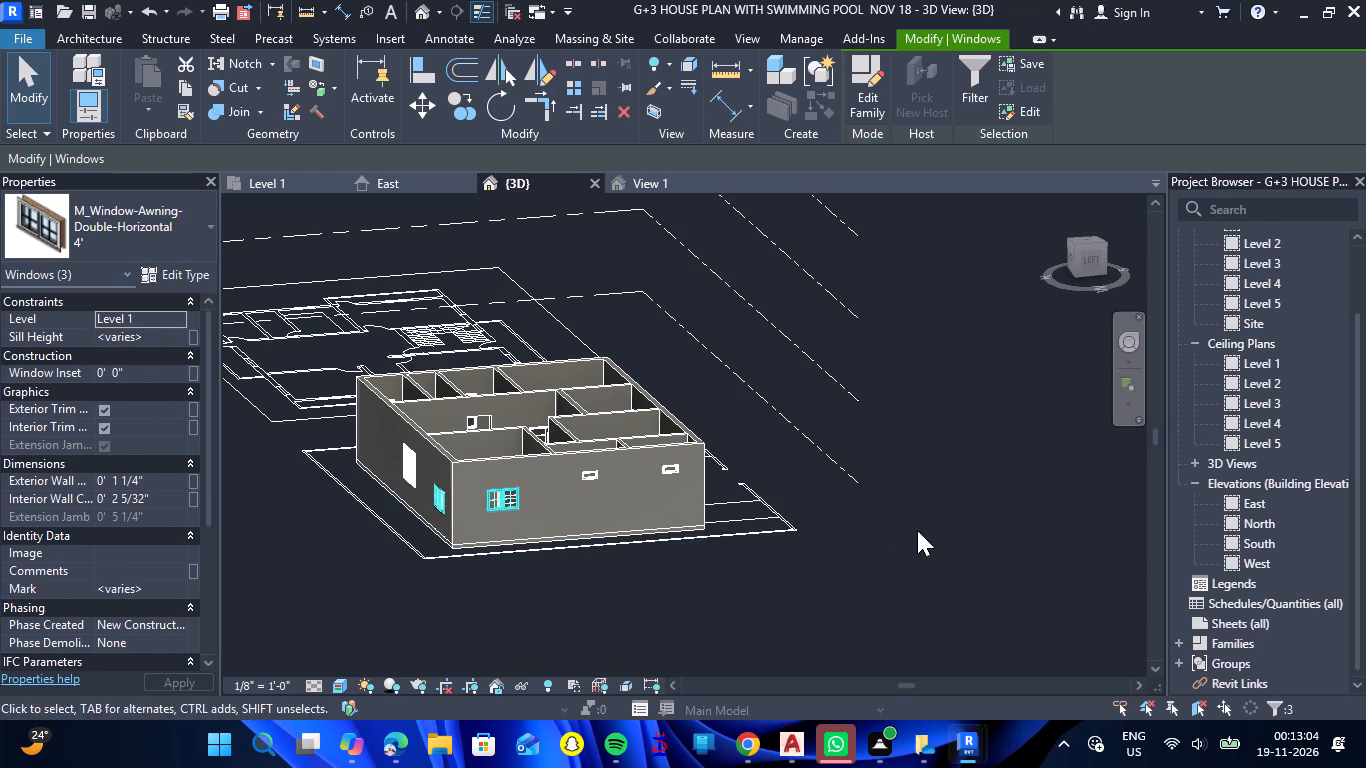
left_click_drag(917, 530, 668, 534, "shift")
right_click_drag(917, 530, 668, 534, "shift")
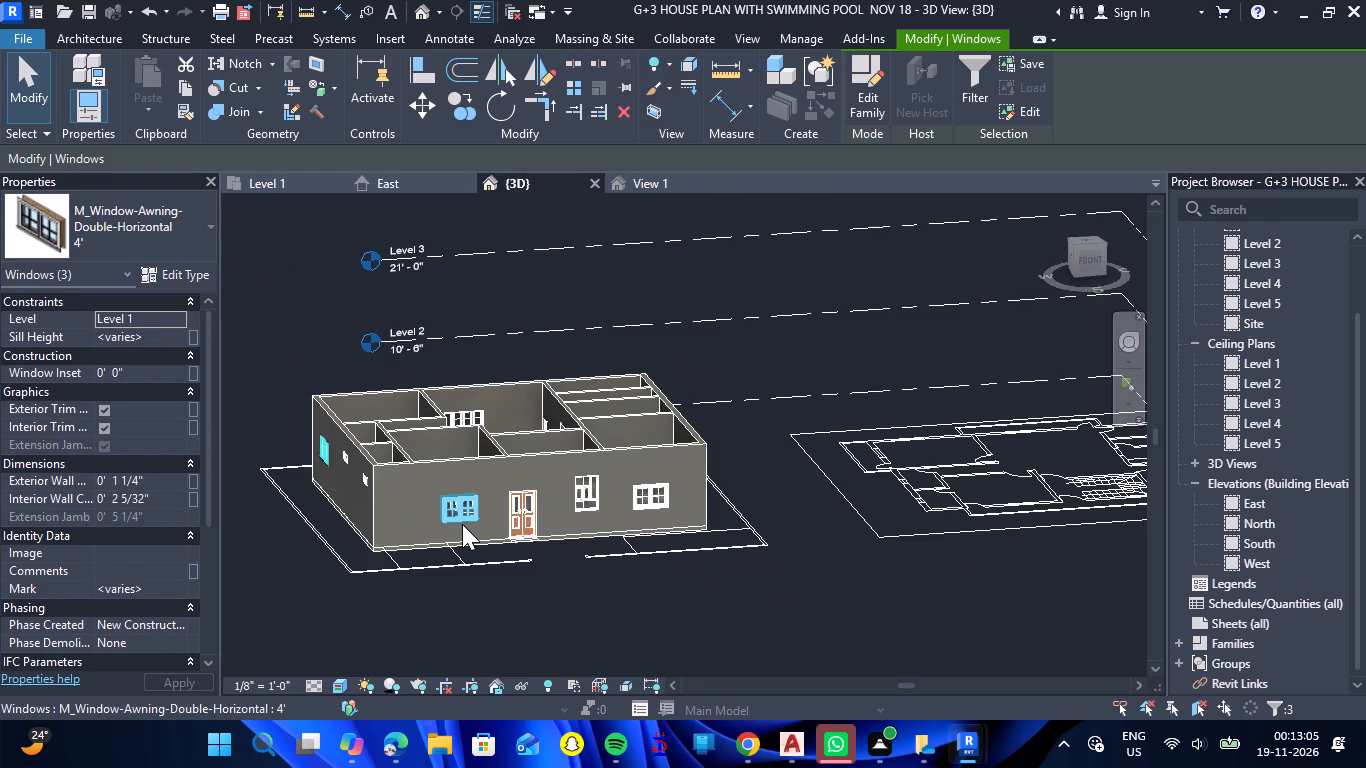
left_click(464, 523, "ctrl")
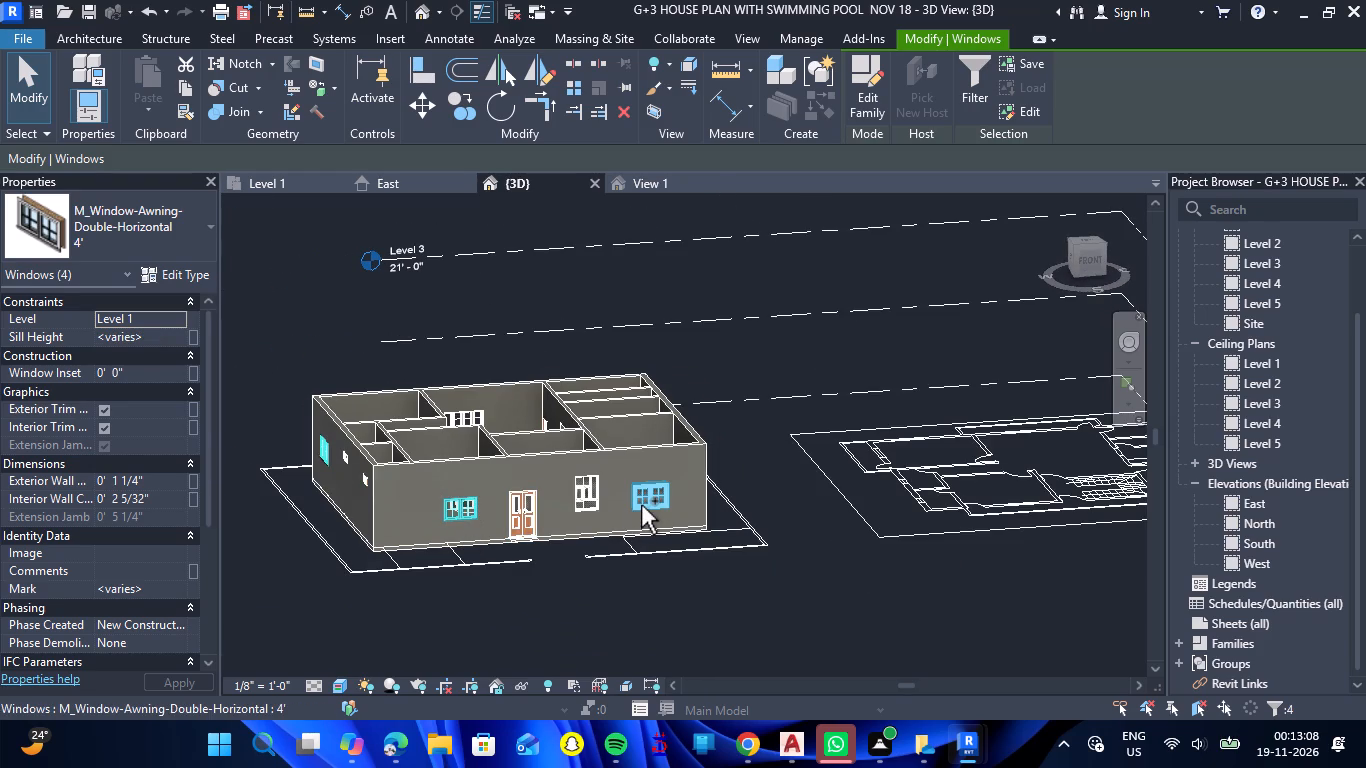
left_click(641, 505, "ctrl")
left_click(173, 341)
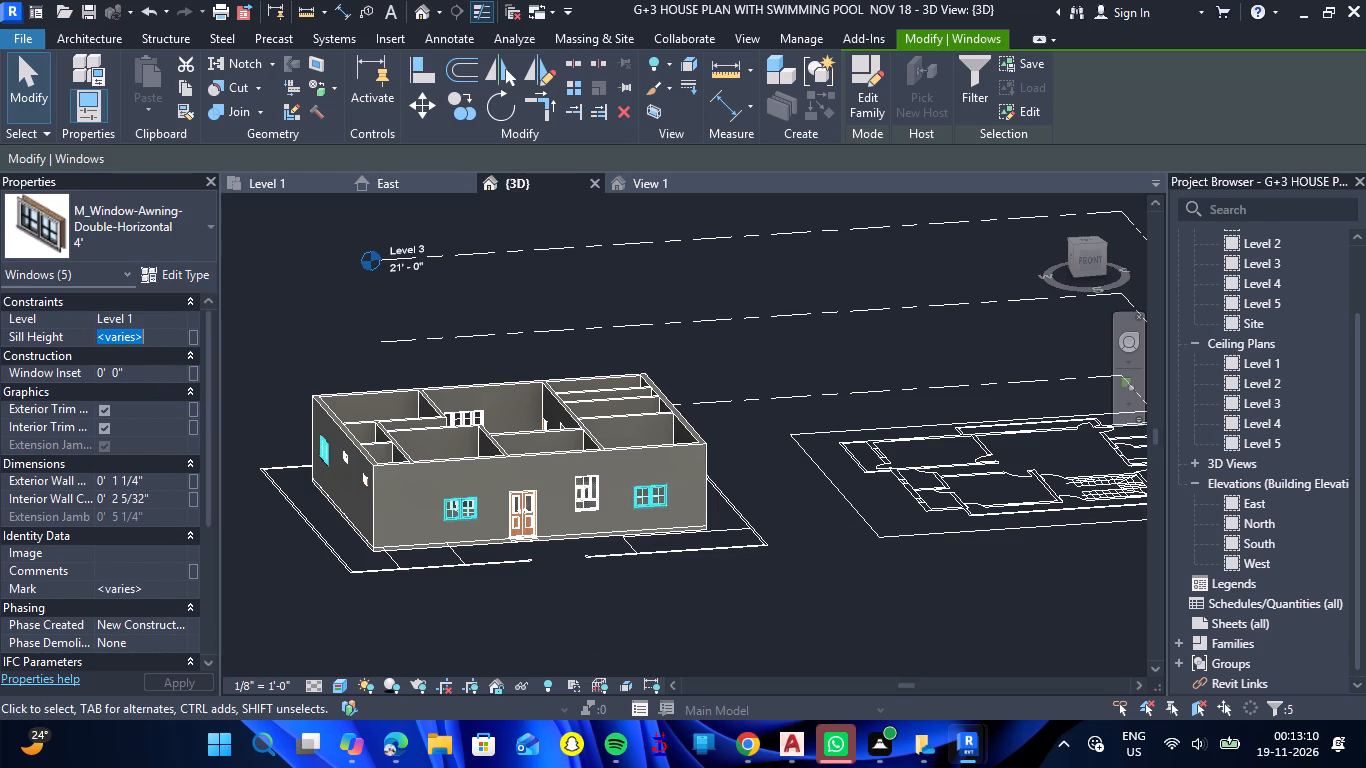
type("4'")
key("Return")
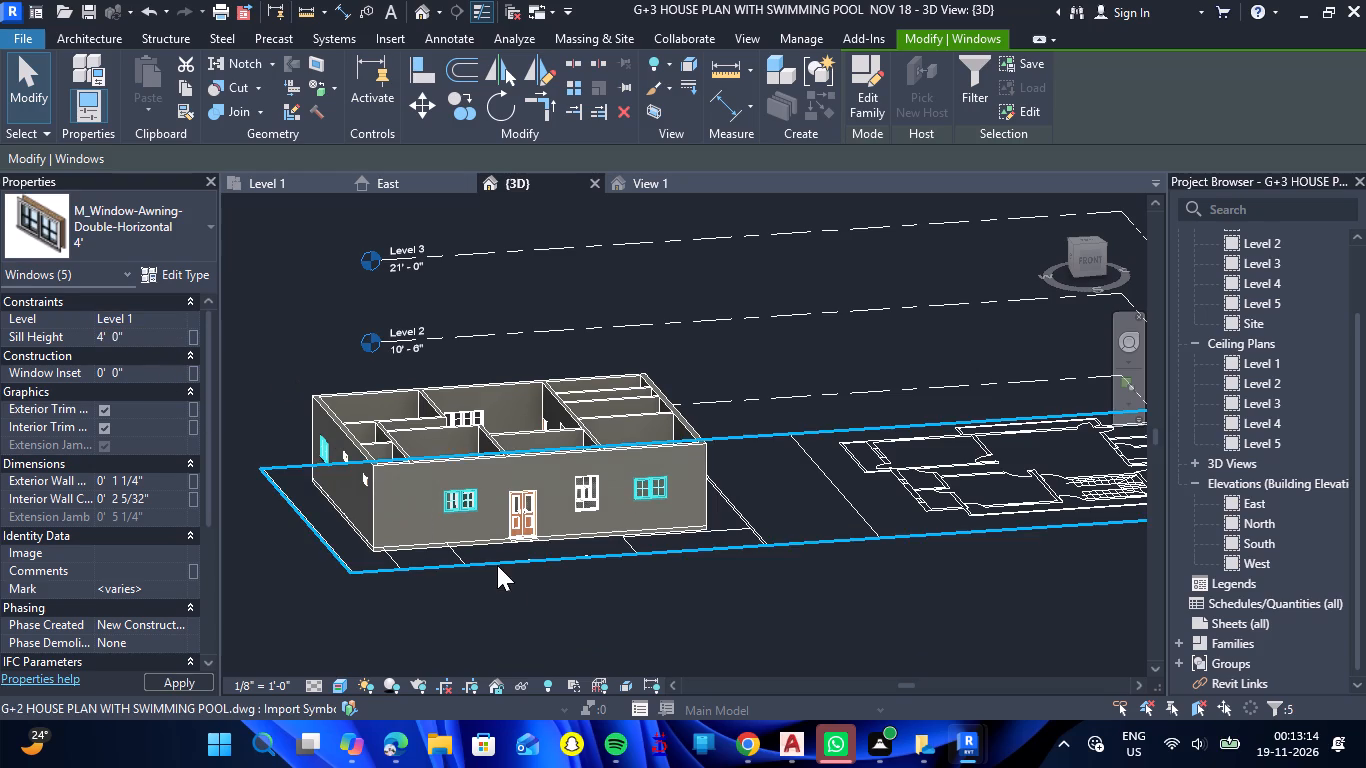
left_click(598, 612)
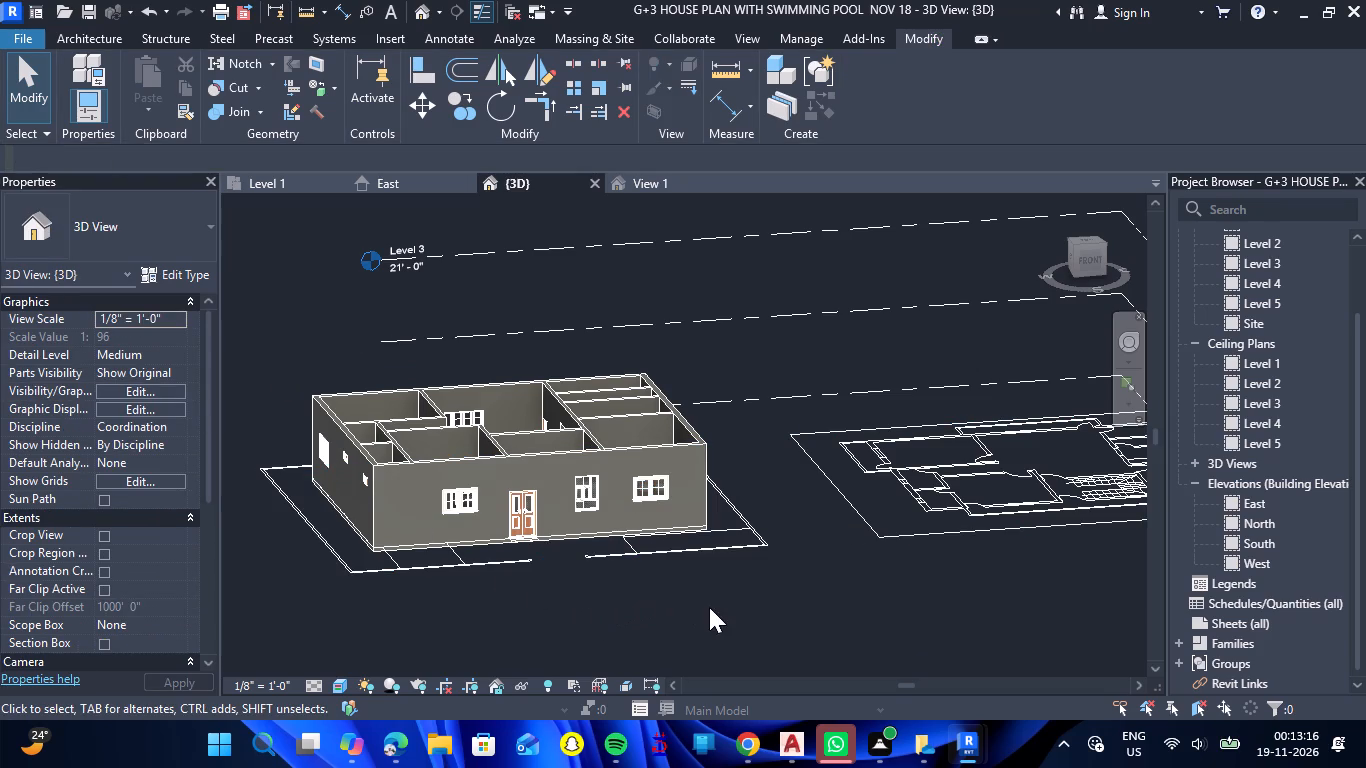
Examine the window heights on the different sides of the house in the 3D view.
left_click_drag(709, 607, 372, 588, "shift")
right_click_drag(709, 607, 372, 588, "shift")
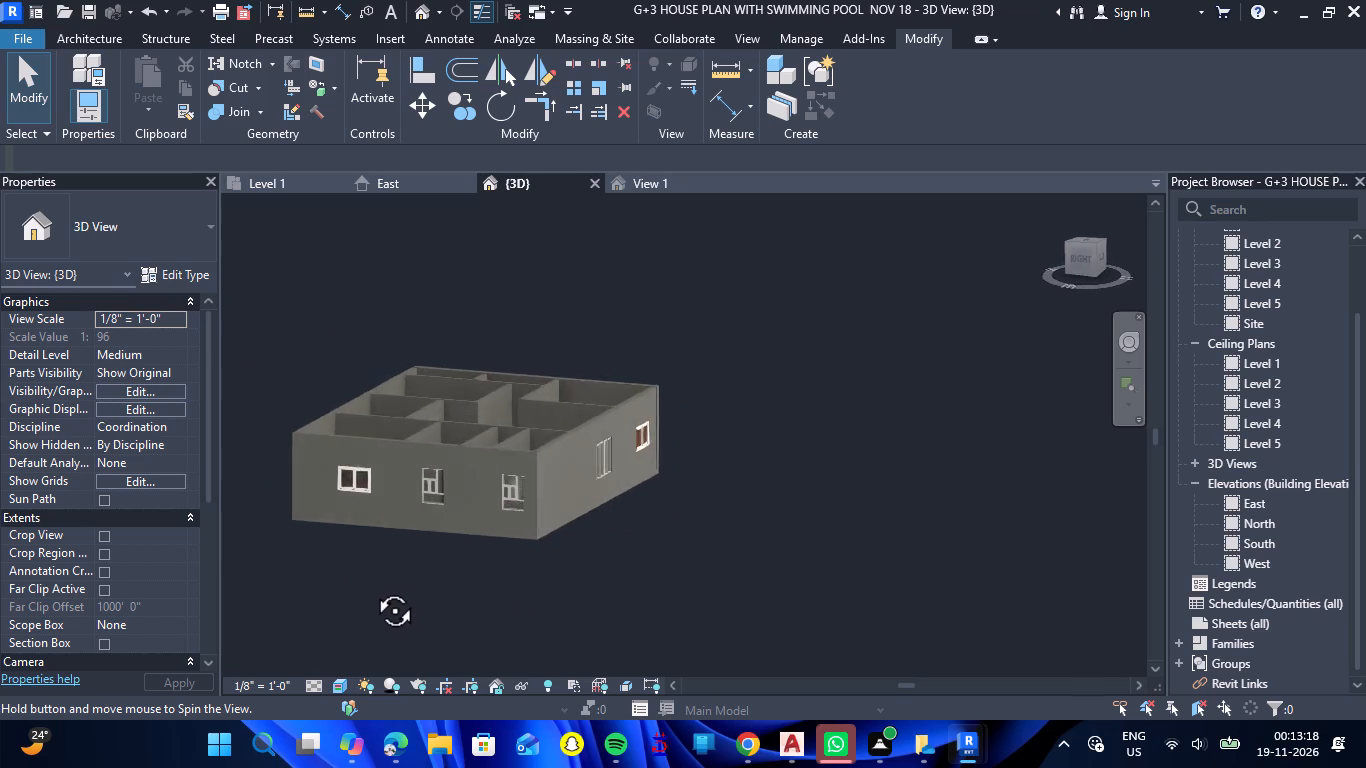
right_click_drag(372, 588, 291, 603, "shift")
left_click_drag(372, 588, 291, 603, "shift")
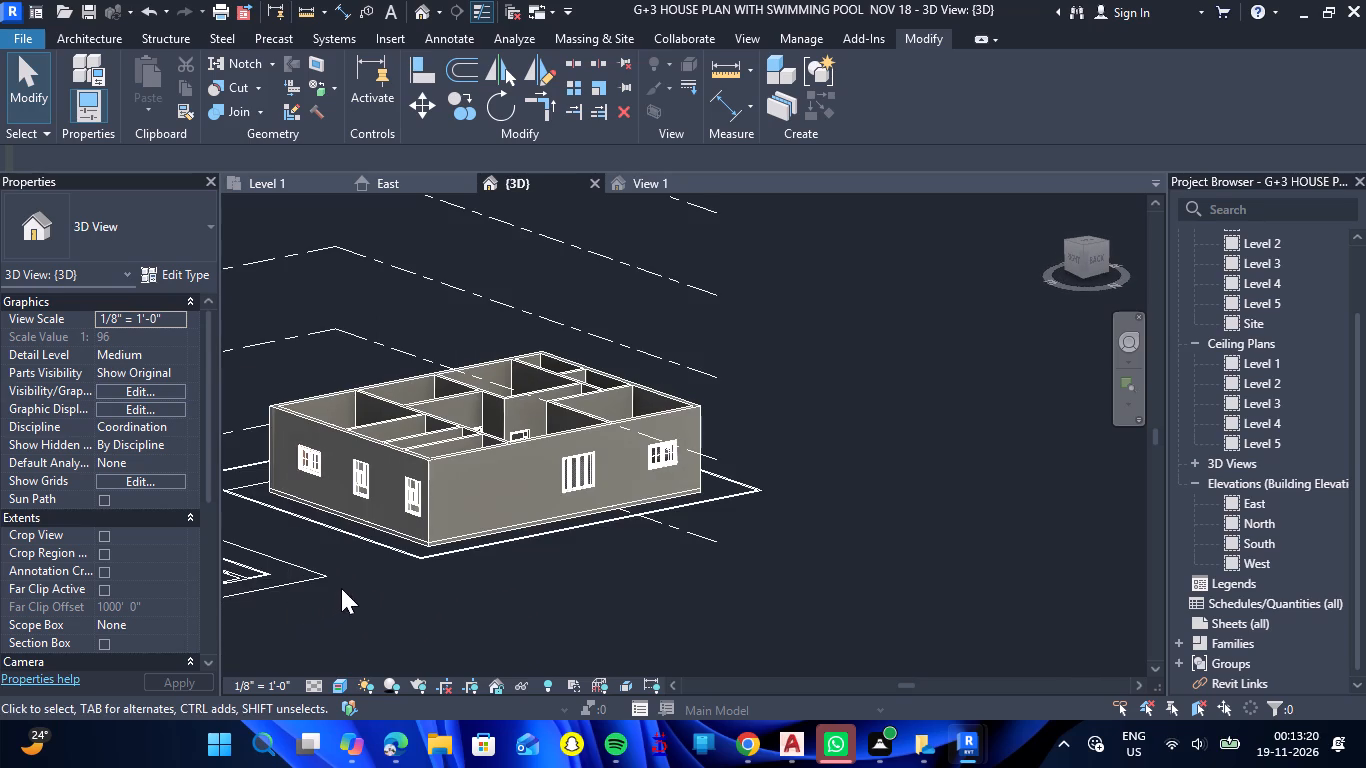
scroll(341, 588, "down", 1)
left_click_drag(357, 582, 444, 582, "shift")
right_click_drag(357, 582, 444, 582, "shift")
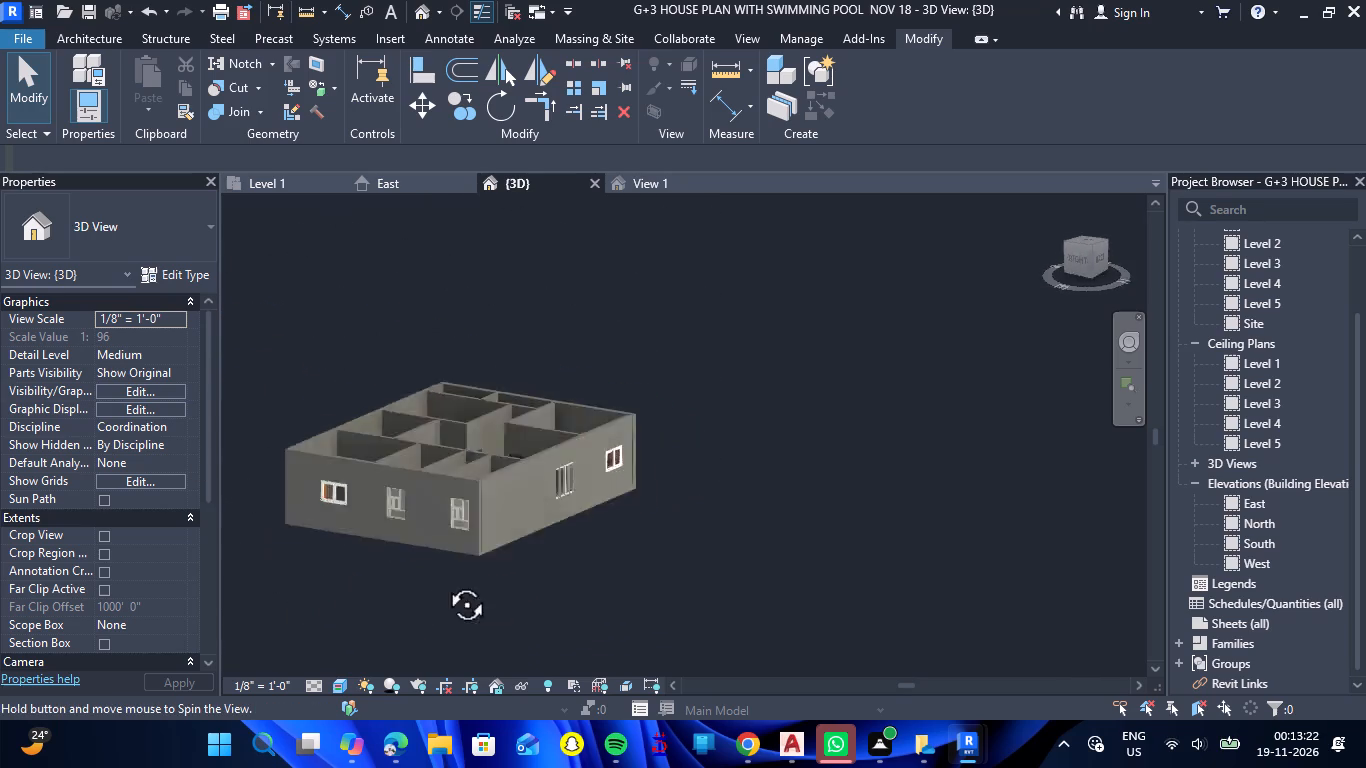
right_click_drag(444, 582, 759, 602, "shift")
left_click_drag(444, 582, 759, 602, "shift")
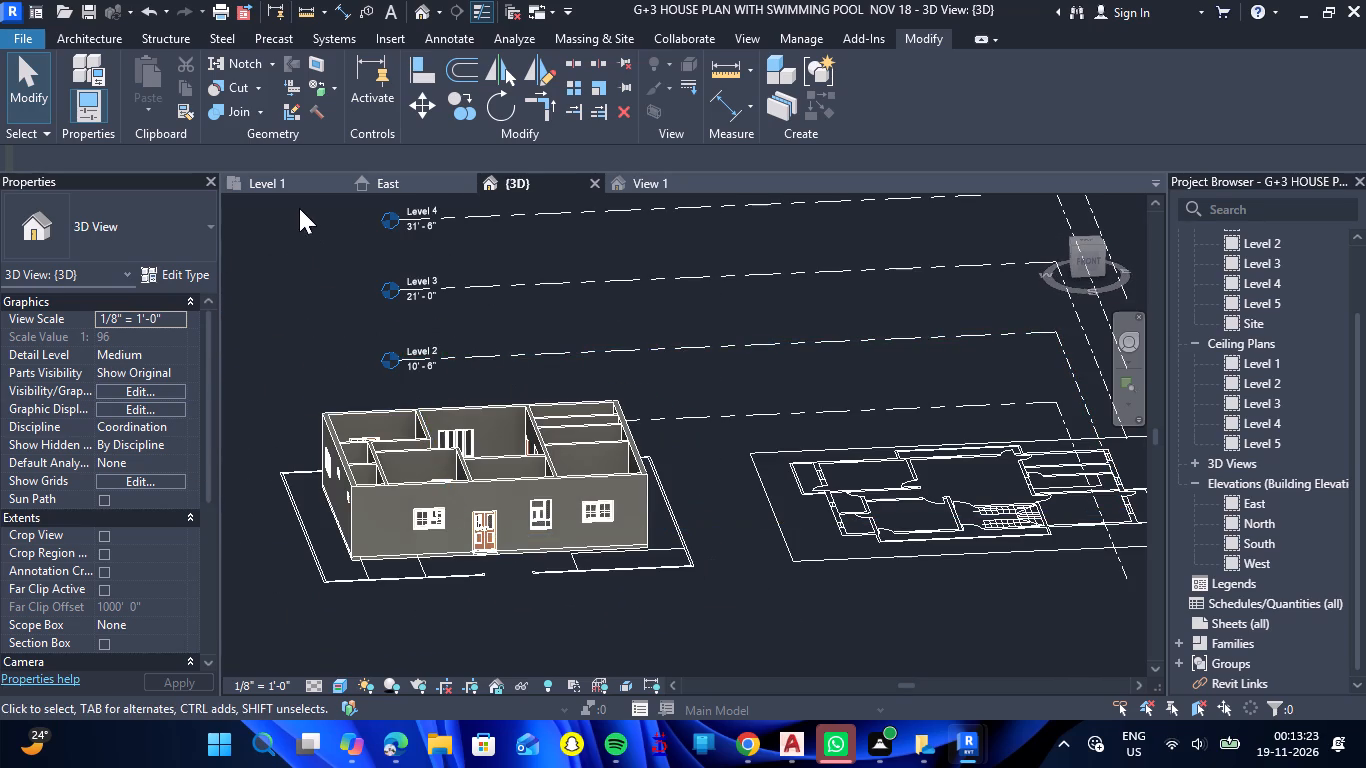
On Level 1, start a toposolid and pick the CAD plan's outer compound lines on all four sides of the house as its boundary.
left_click(286, 185)
scroll(510, 401, "down", 3)
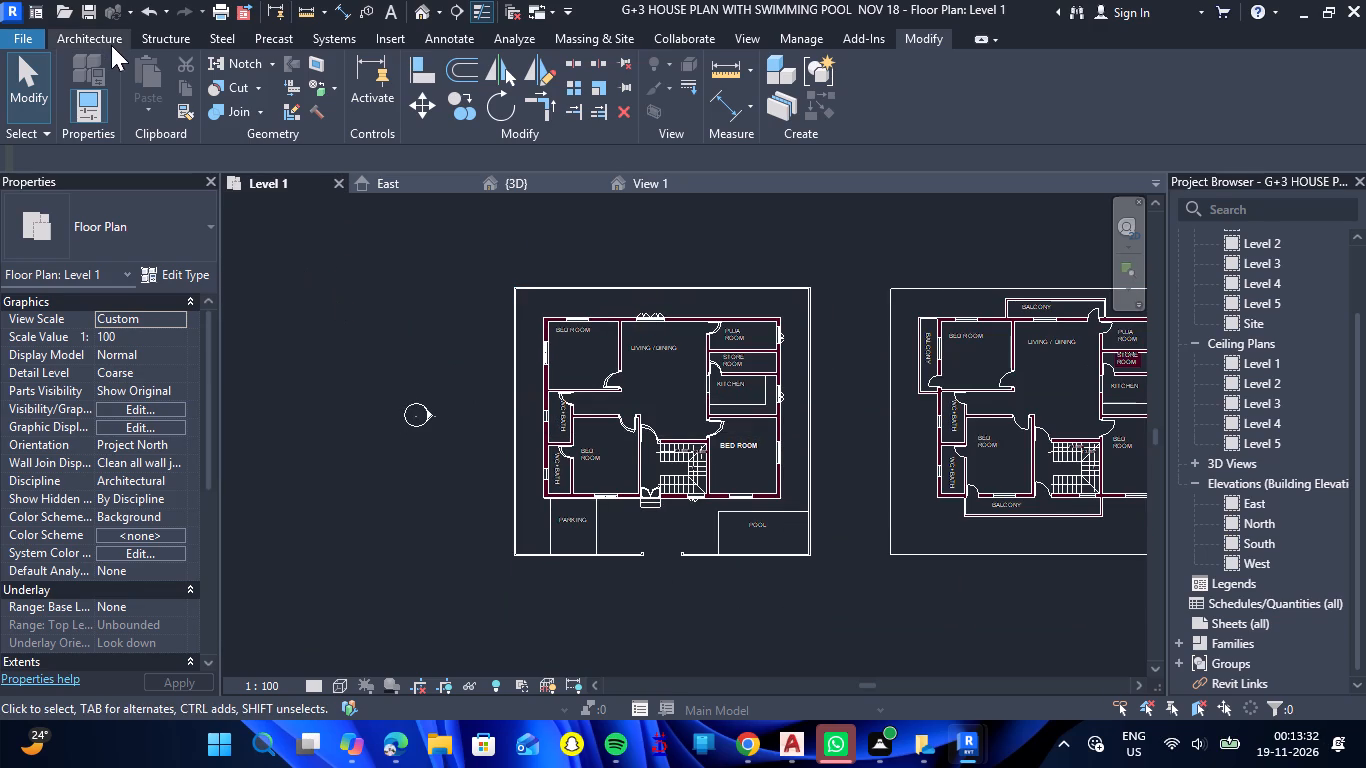
left_click(579, 43)
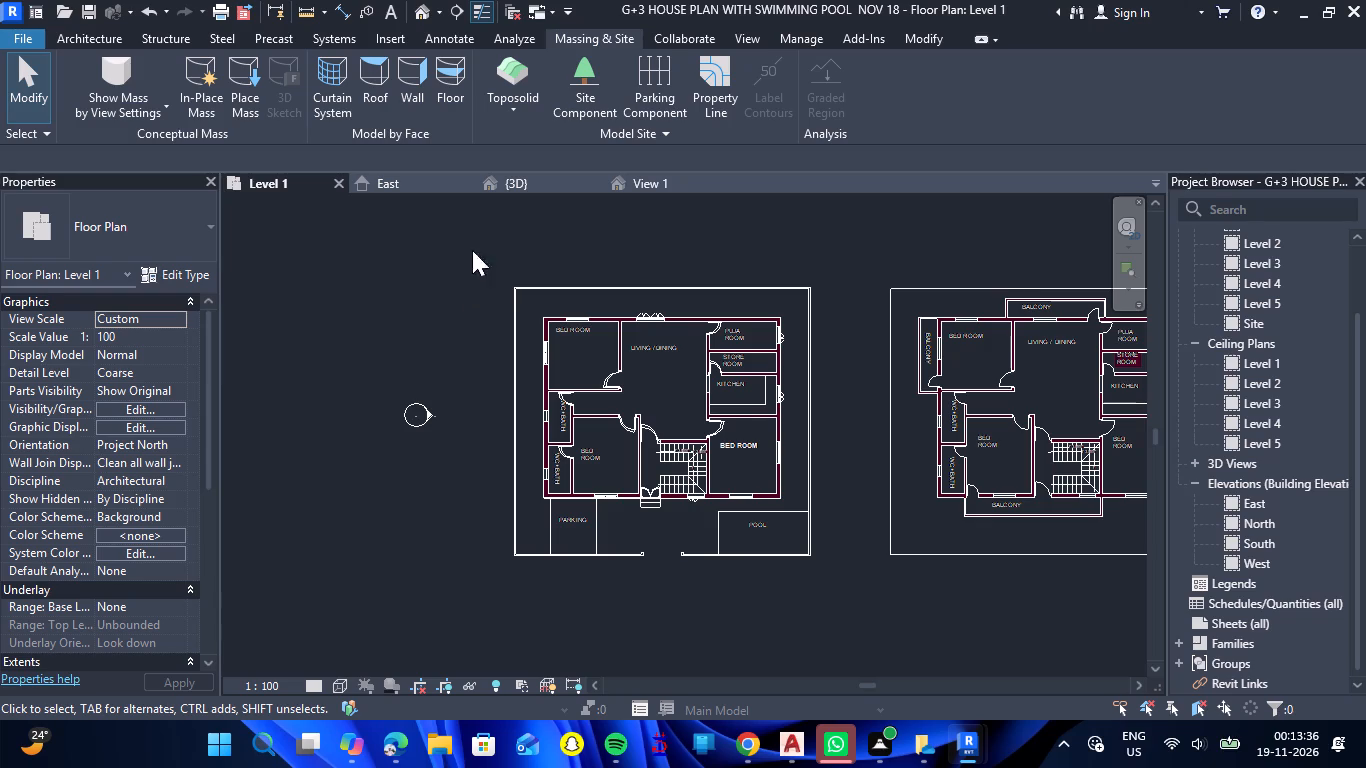
left_click(518, 76)
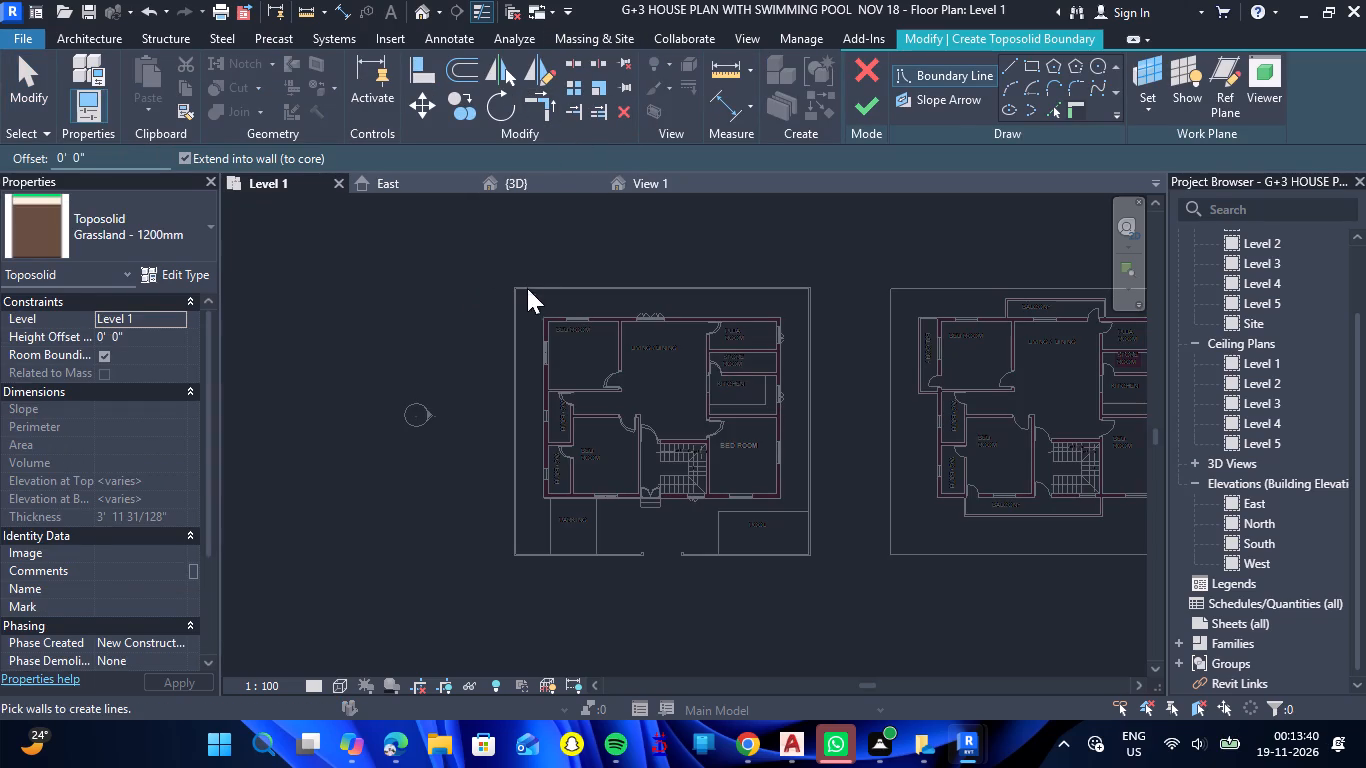
left_click(1058, 109)
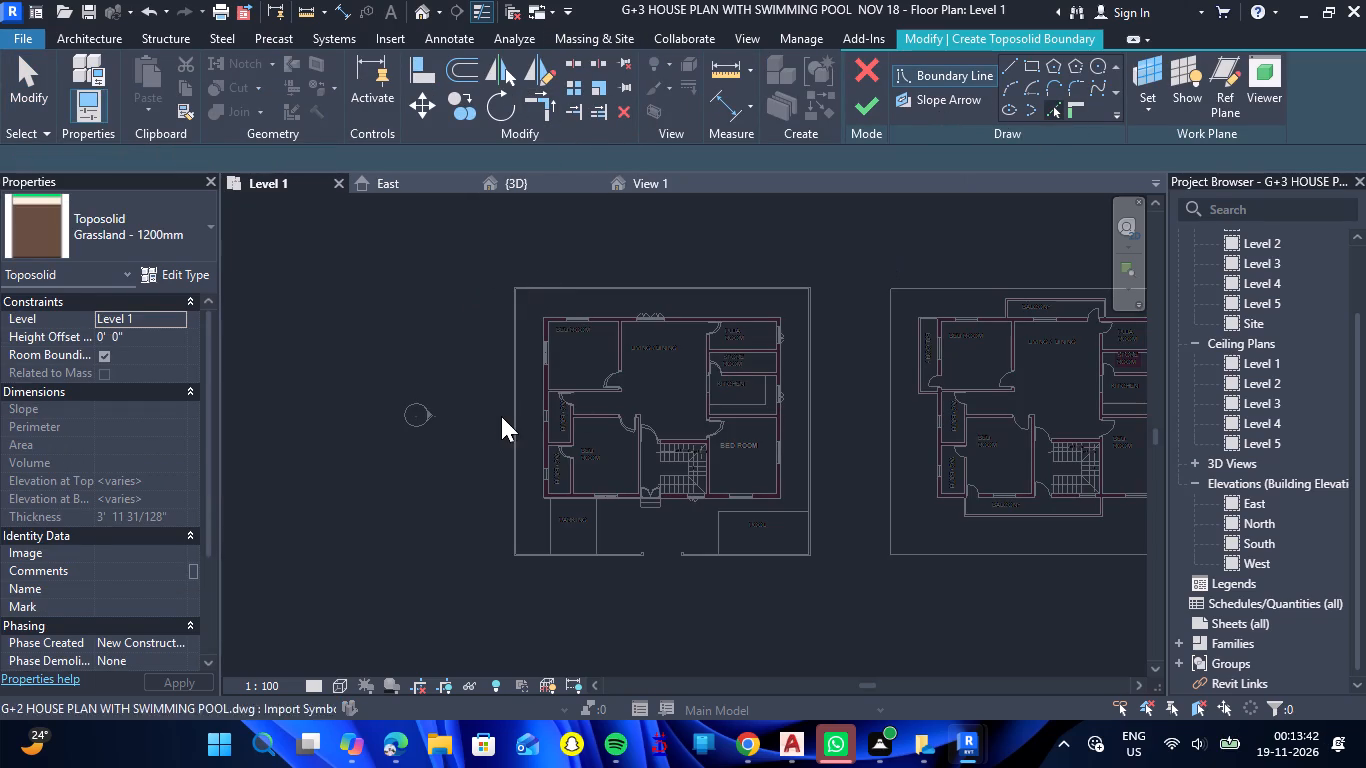
scroll(503, 391, "up", 4)
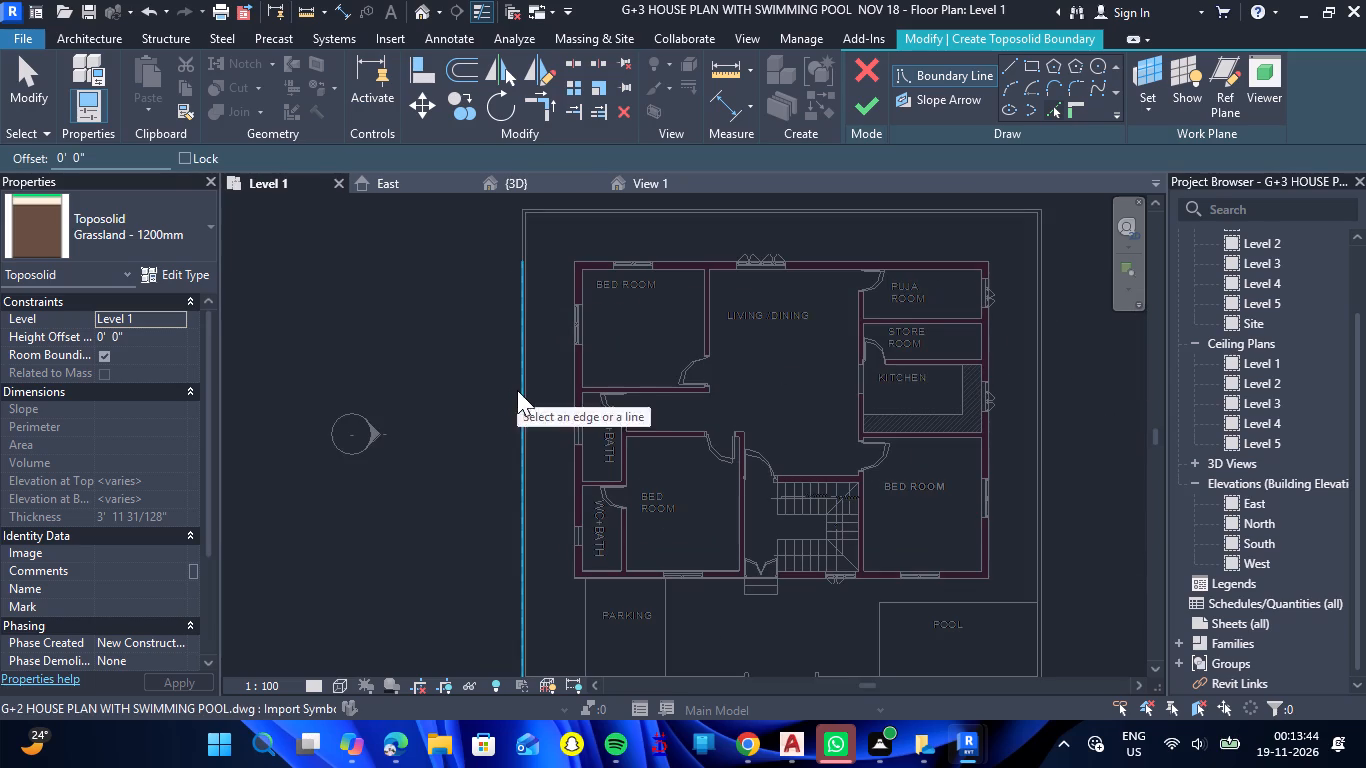
left_click(517, 390)
left_click(519, 239)
scroll(588, 287, "down", 1)
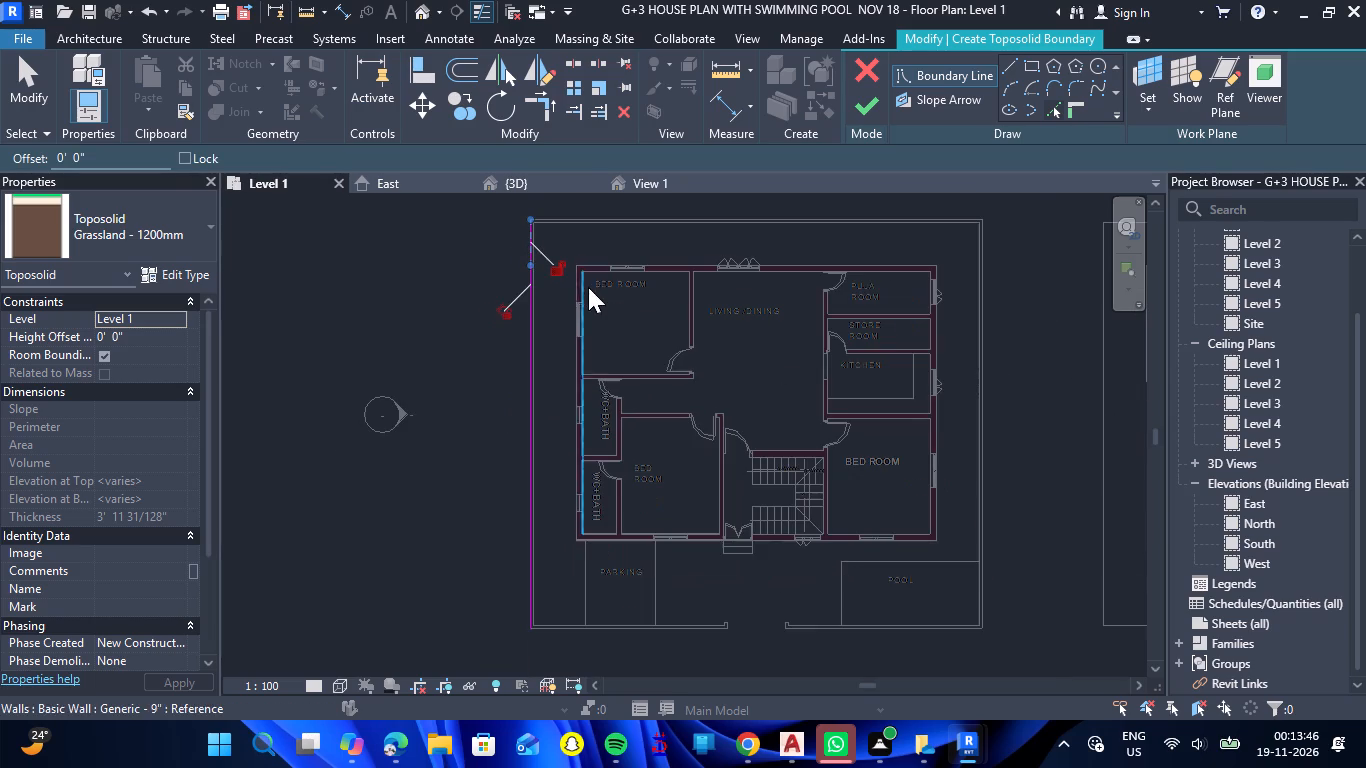
left_click(593, 218)
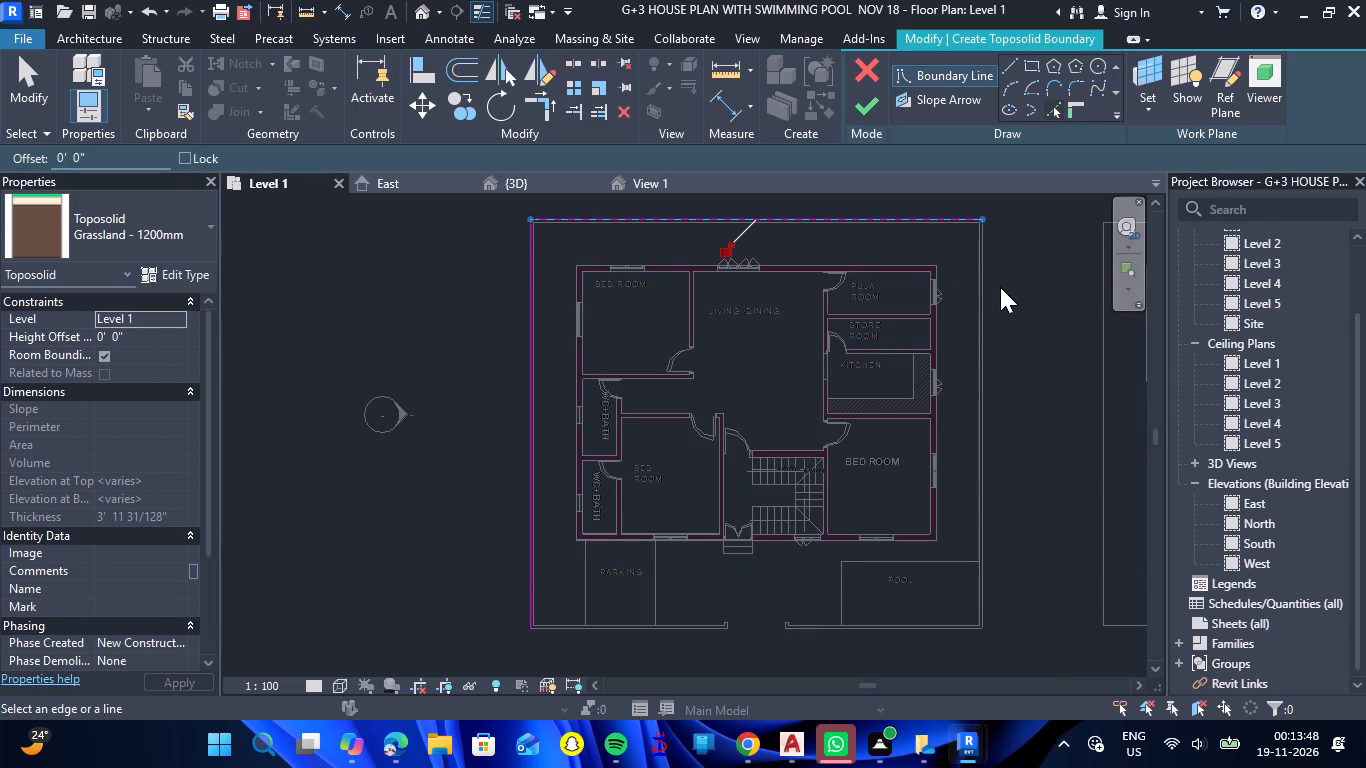
left_click(986, 298)
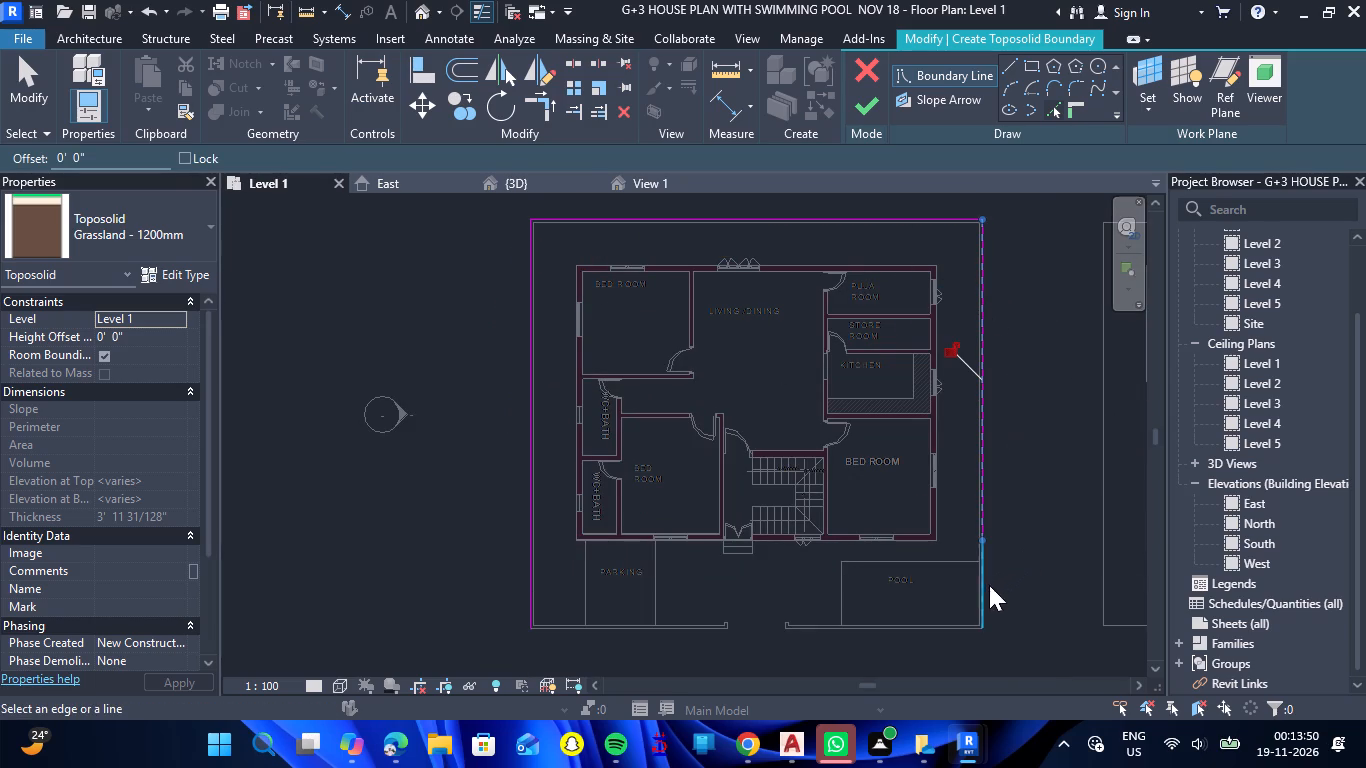
left_click(987, 587)
left_click(934, 633)
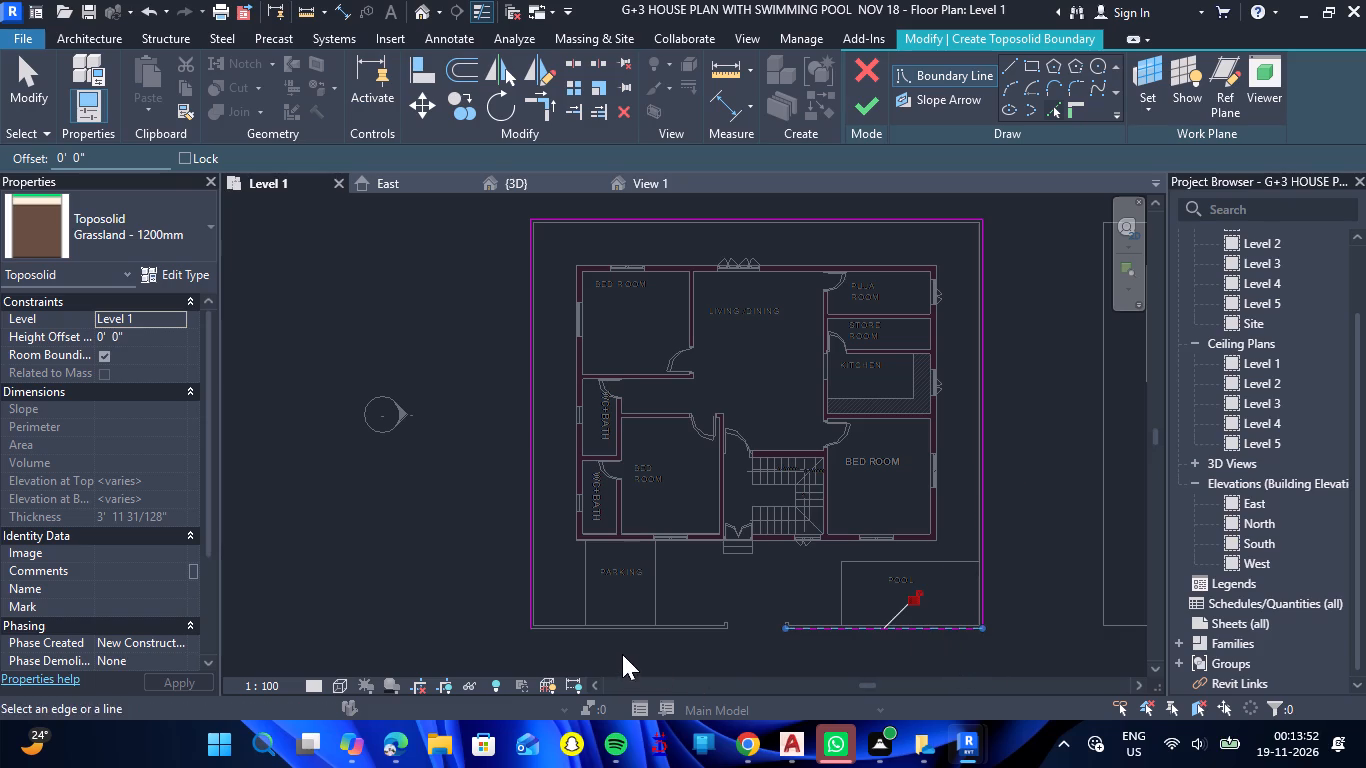
left_click(576, 633)
Trim/extend the two south boundary lines to meet across the gate opening, closing the toposolid sketch.
scroll(806, 648, "up", 3)
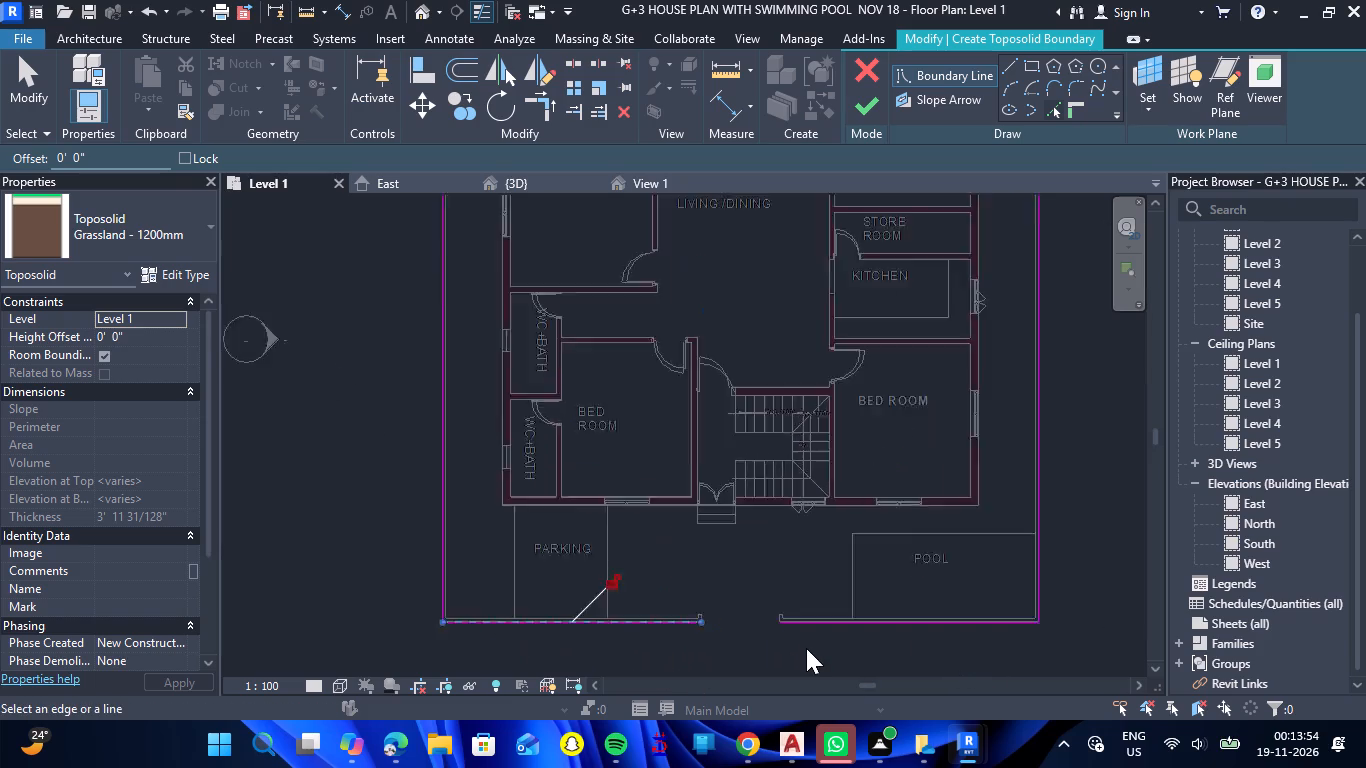
scroll(806, 648, "up", 8)
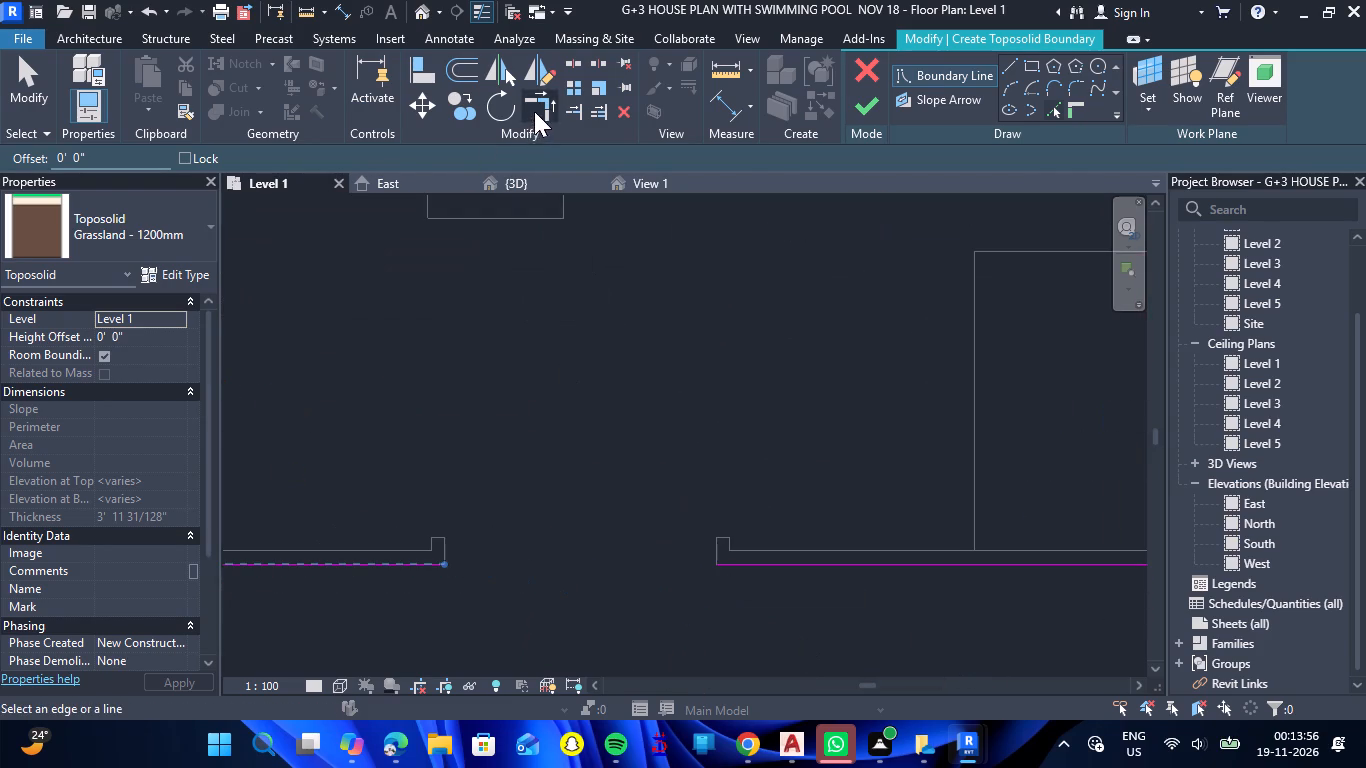
left_click(534, 111)
left_click(402, 567)
left_click(788, 569)
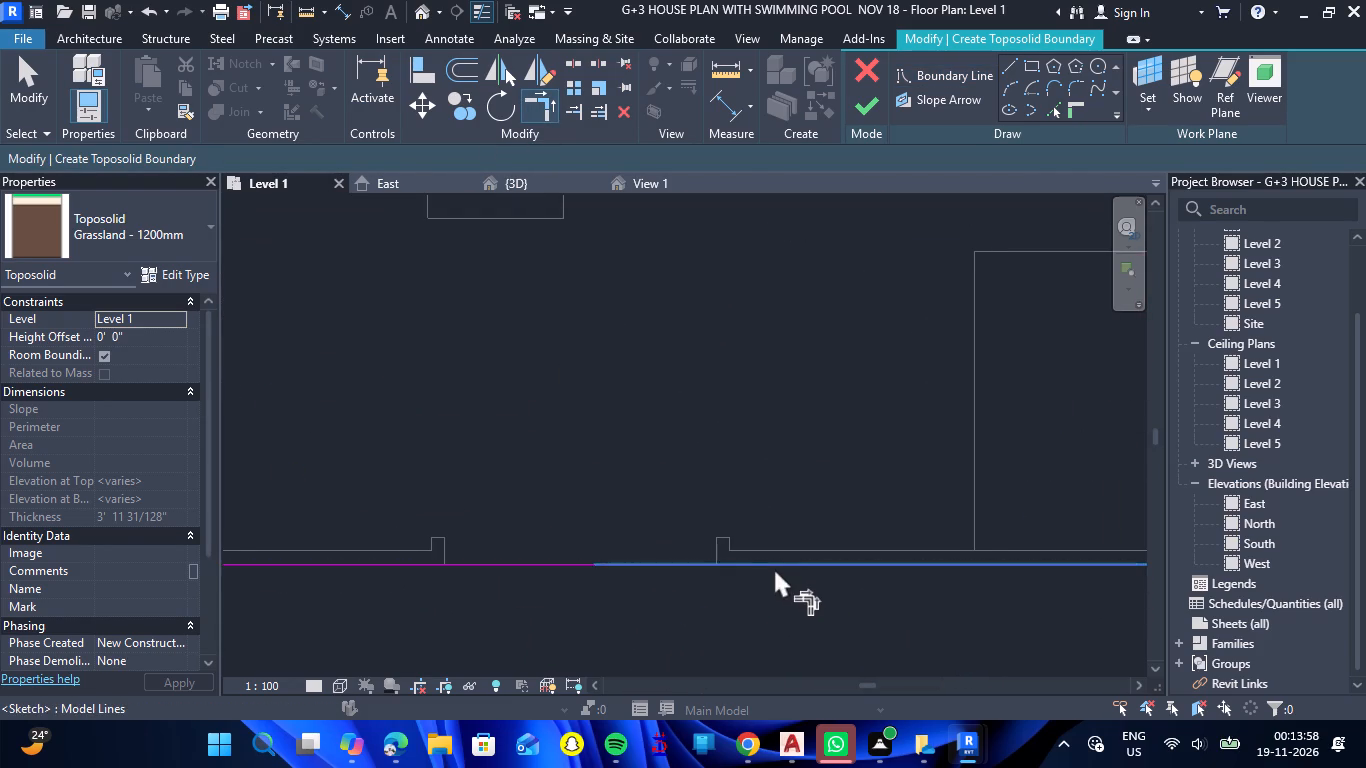
scroll(726, 441, "down", 16)
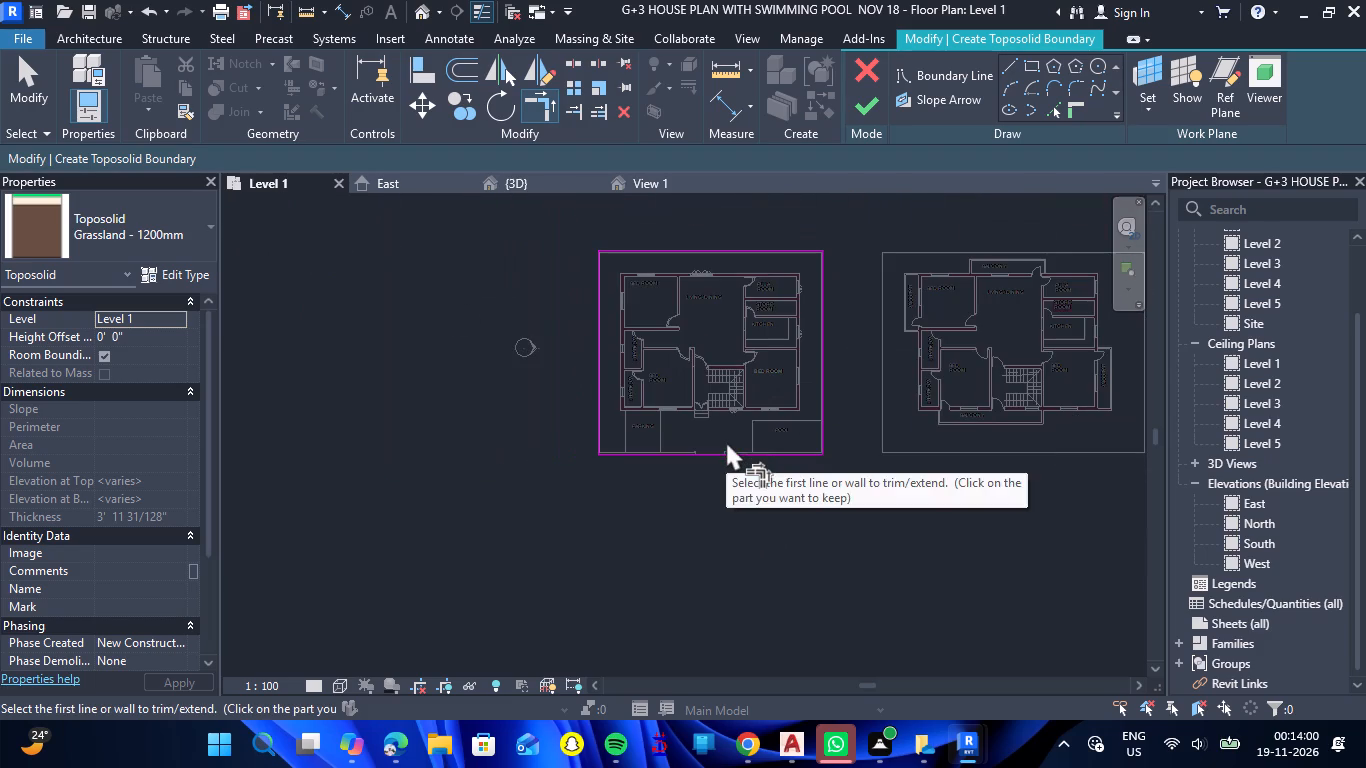
scroll(181, 246, "down", 2)
scroll(181, 246, "up", 4)
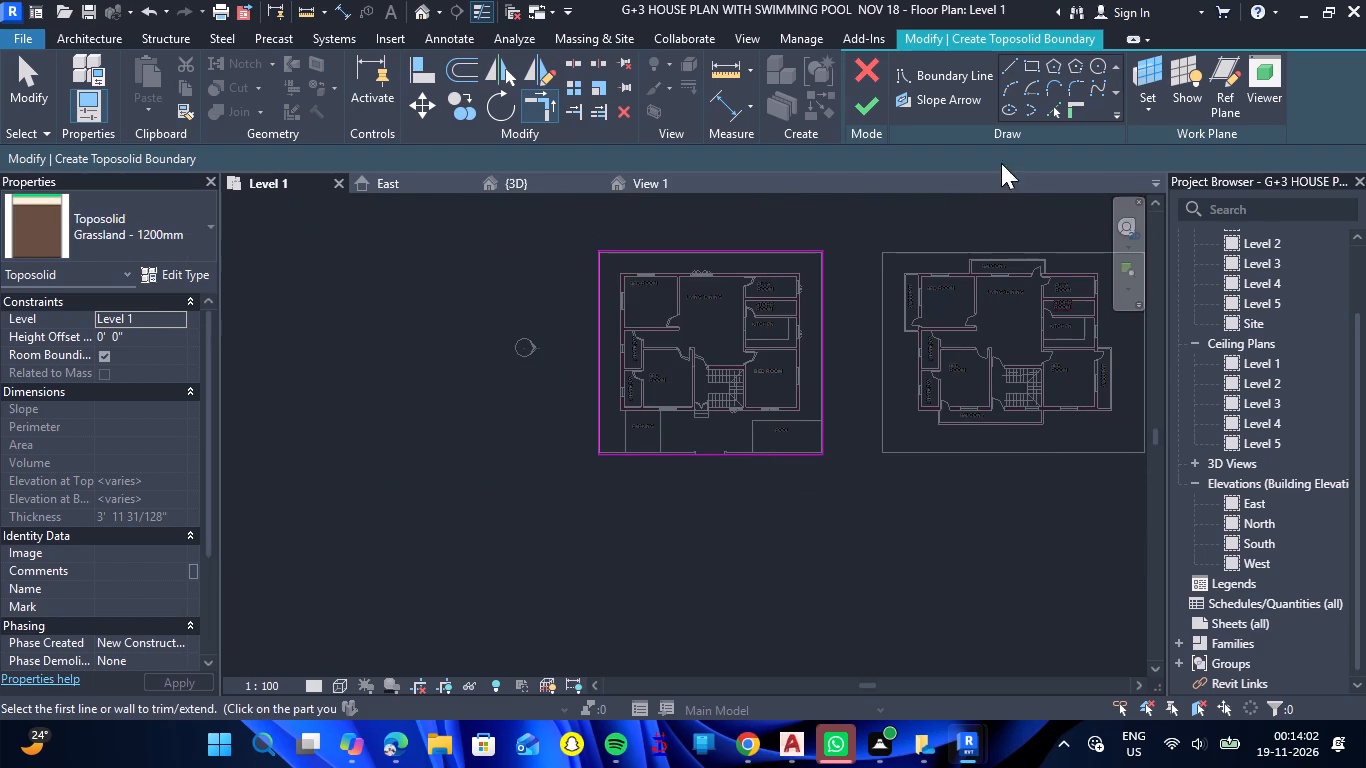
Duplicate the Grassland - 1200mm toposolid type under the name Grassland - 3'.
left_click(187, 272)
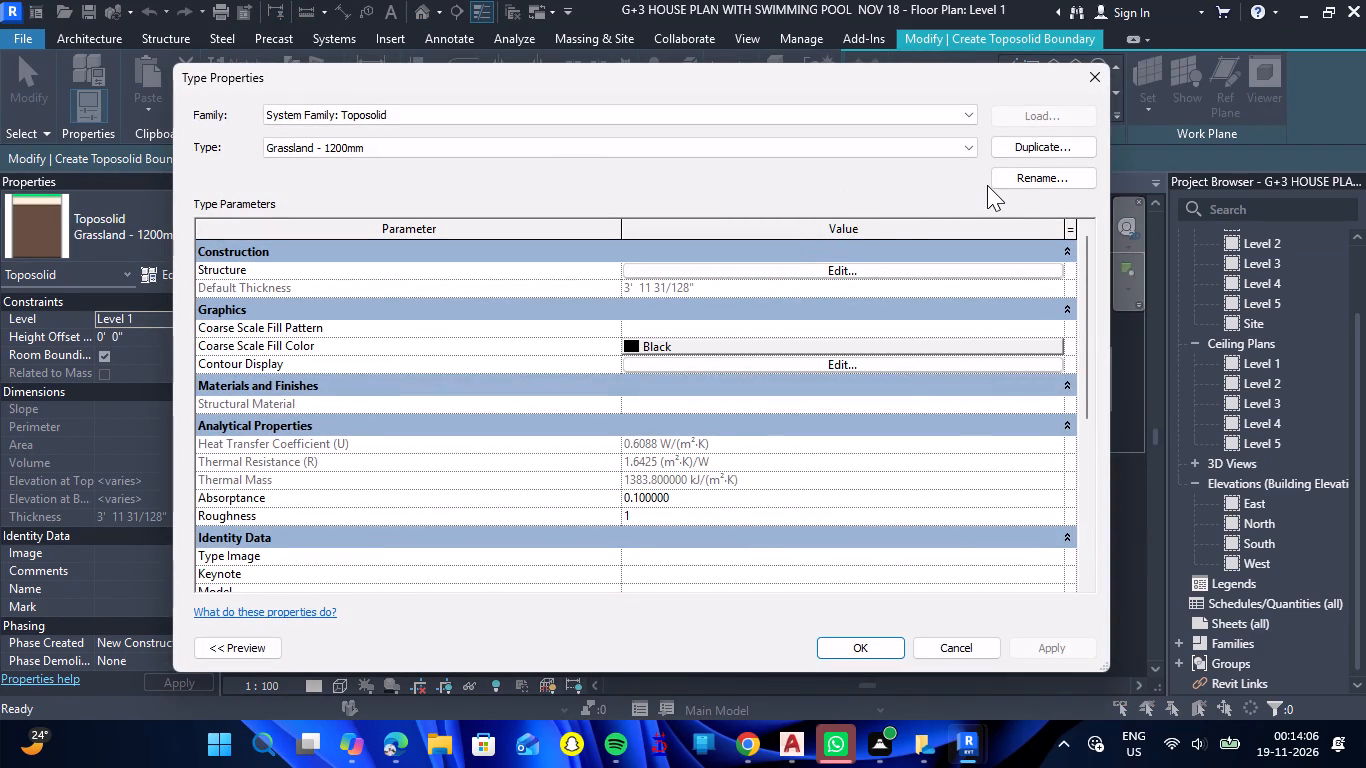
left_click(1040, 146)
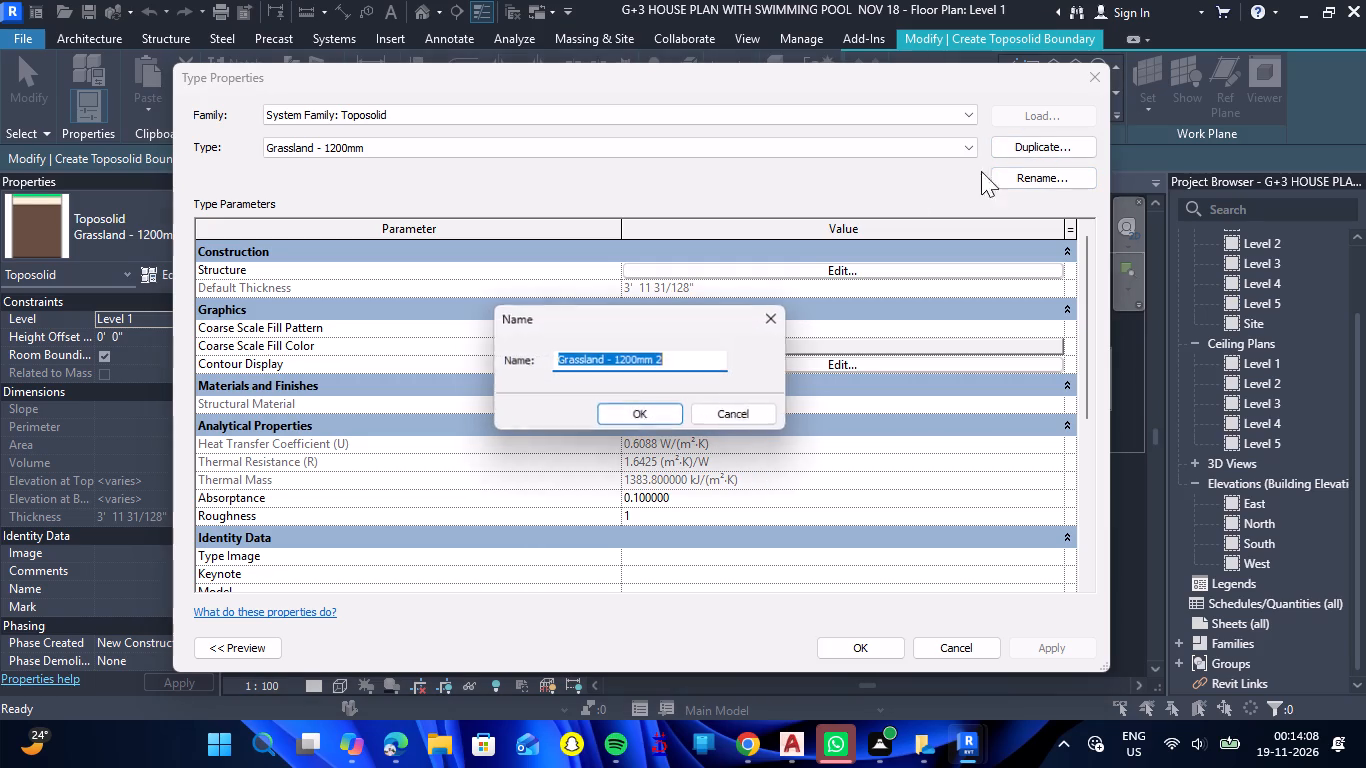
left_click(688, 365)
key("BackSpace")
key("BackSpace")
key("BackSpace")
key("BackSpace")
key("BackSpace")
key("BackSpace")
key("BackSpace")
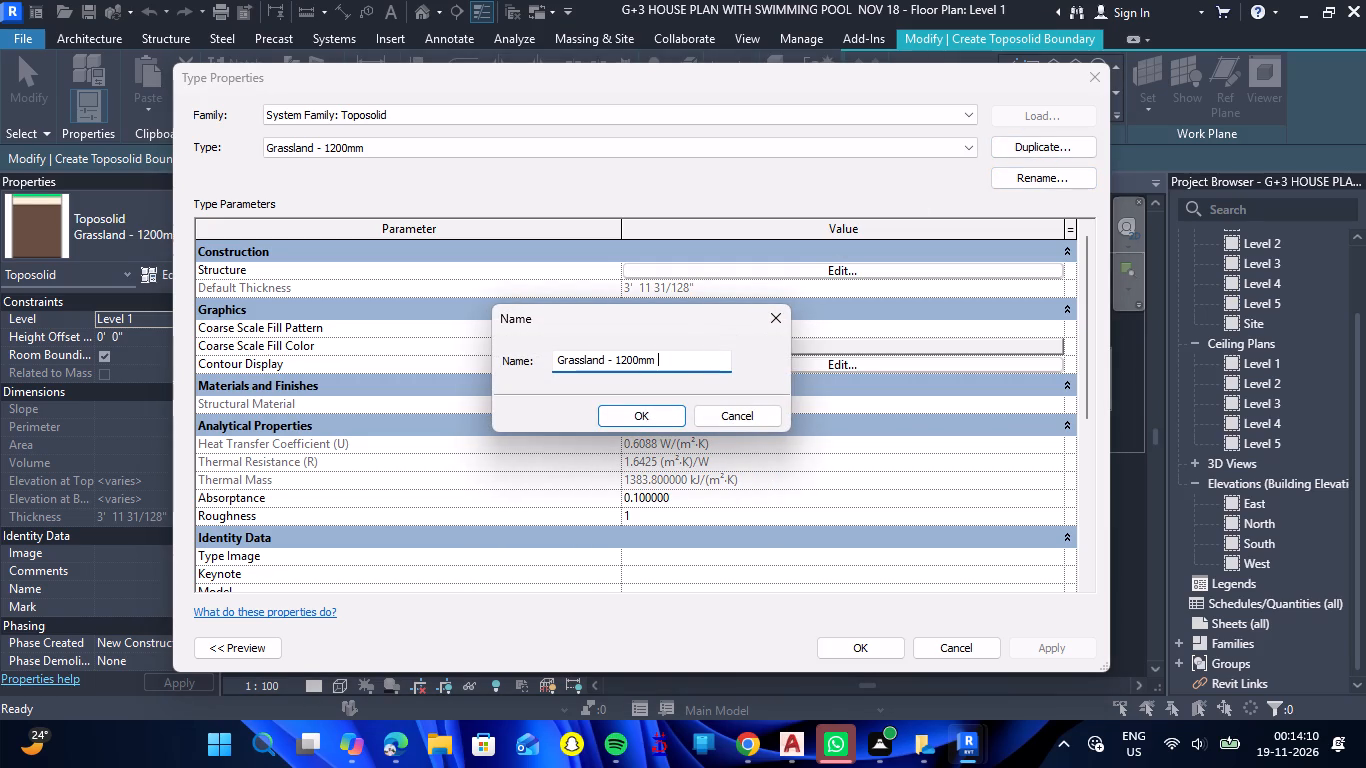
key("BackSpace")
key("5")
key("BackSpace")
type("3'")
key("Return")
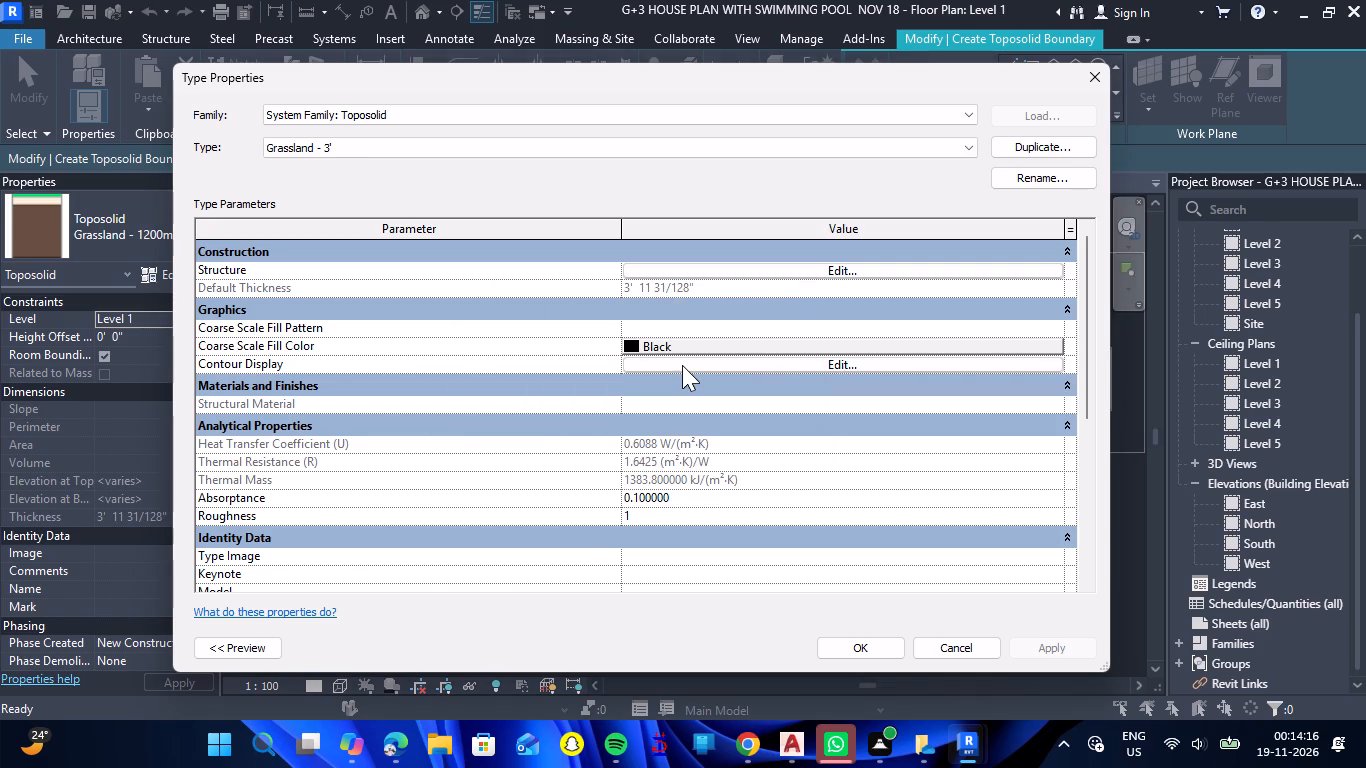
Check the thickness of the Earth layer in the structure of the Grassland - 3' type.
scroll(752, 361, "down", 7)
scroll(777, 363, "up", 9)
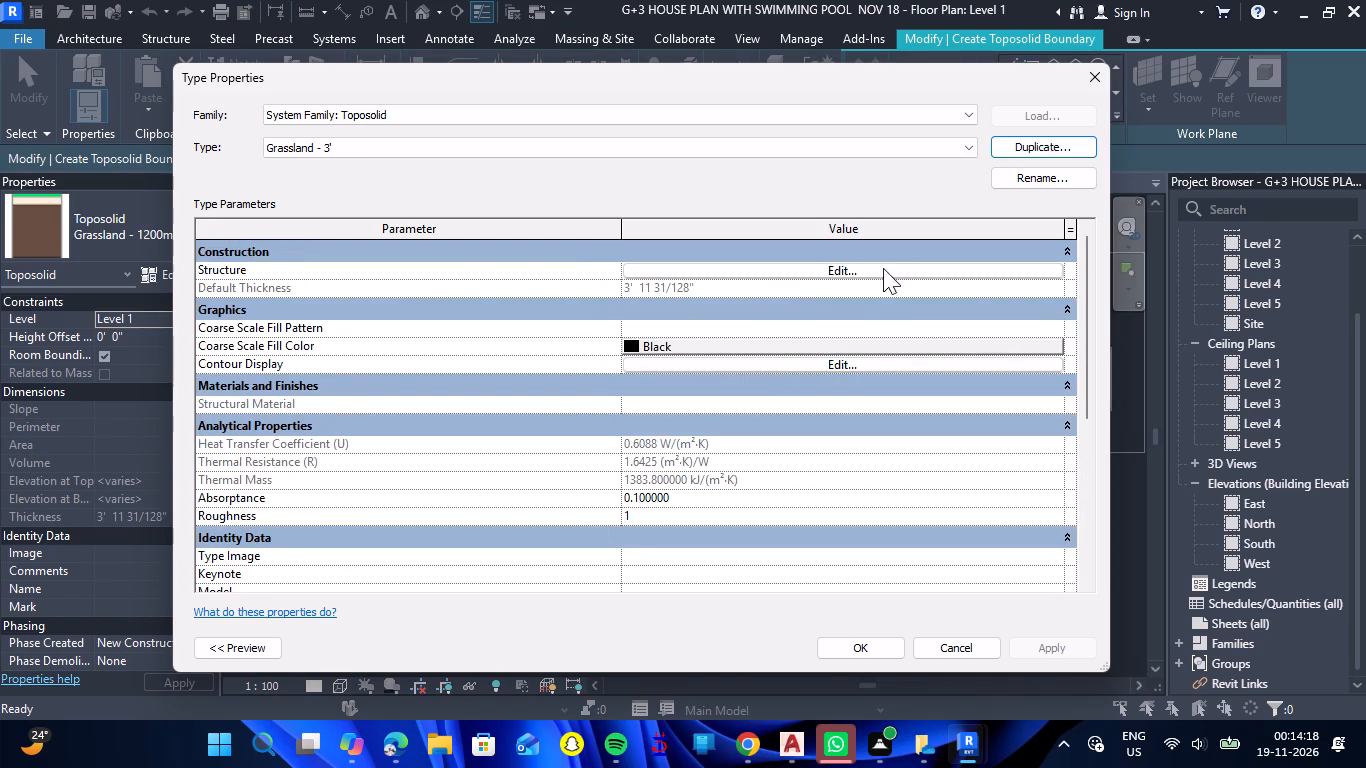
left_click(869, 273)
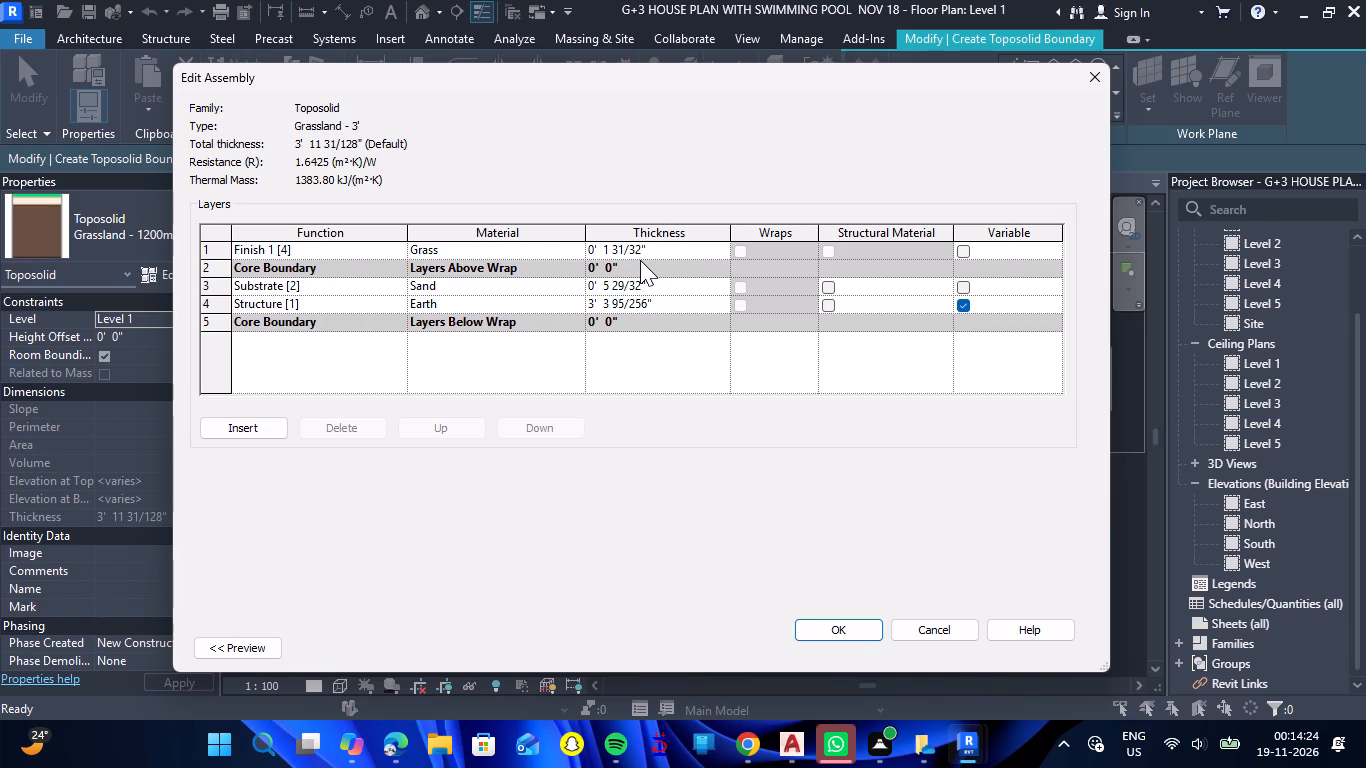
left_click(663, 305)
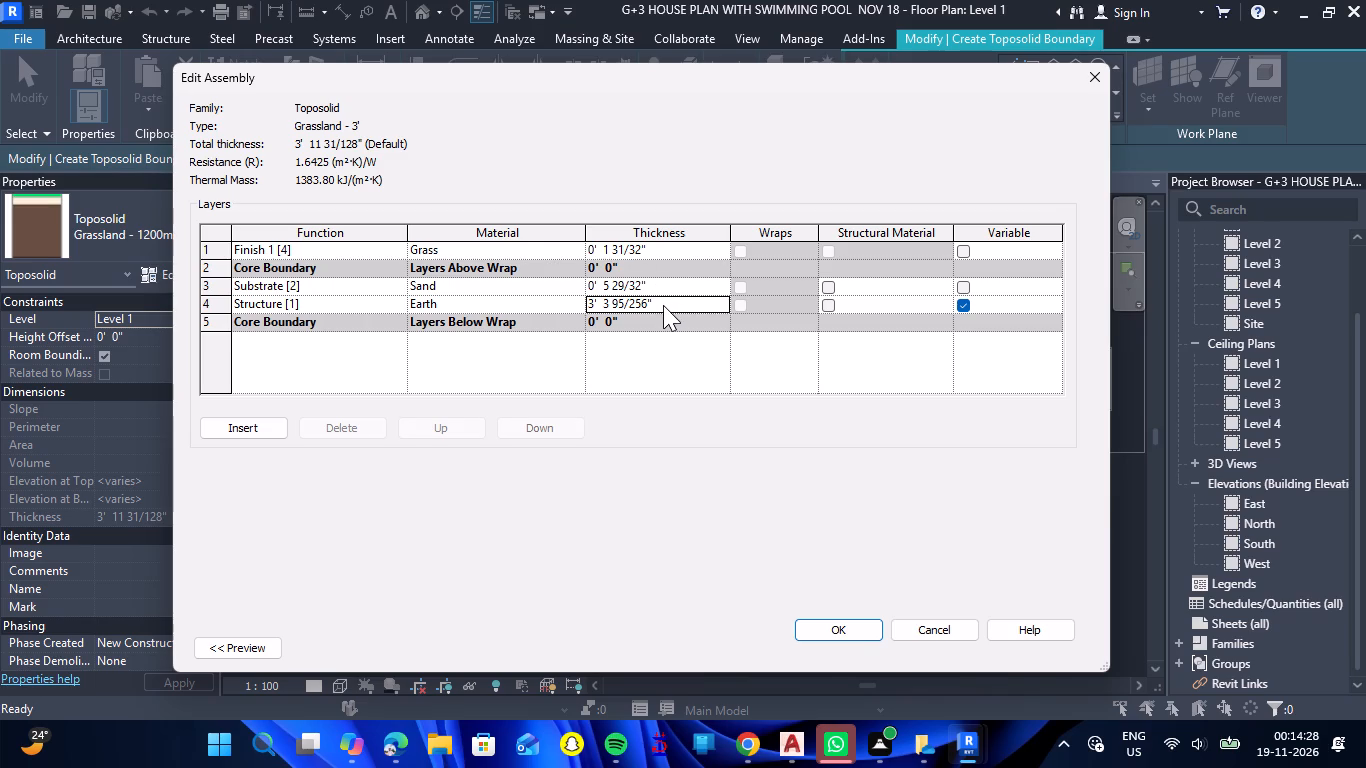
left_click(663, 305)
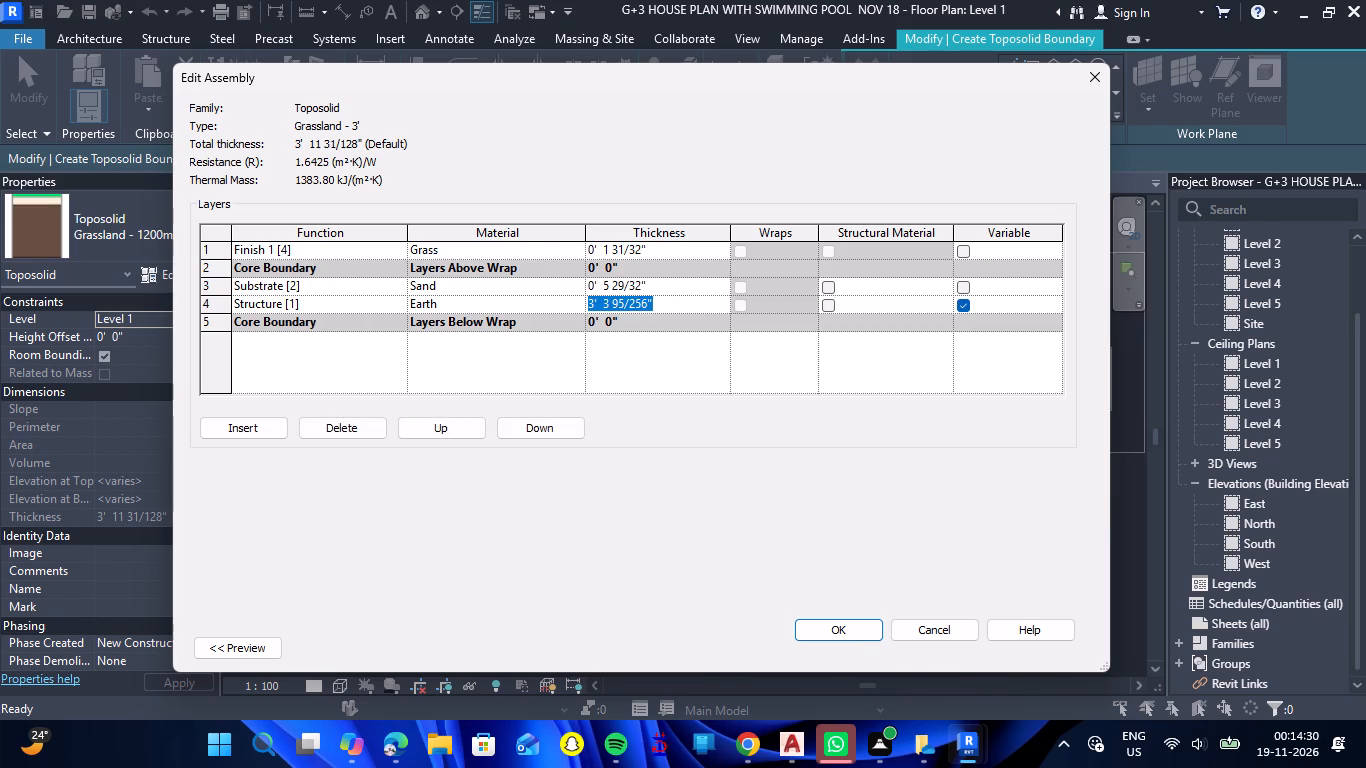
left_click(839, 620)
Apply the Grassland - 3' type and finish the toposolid sketch.
left_click(871, 649)
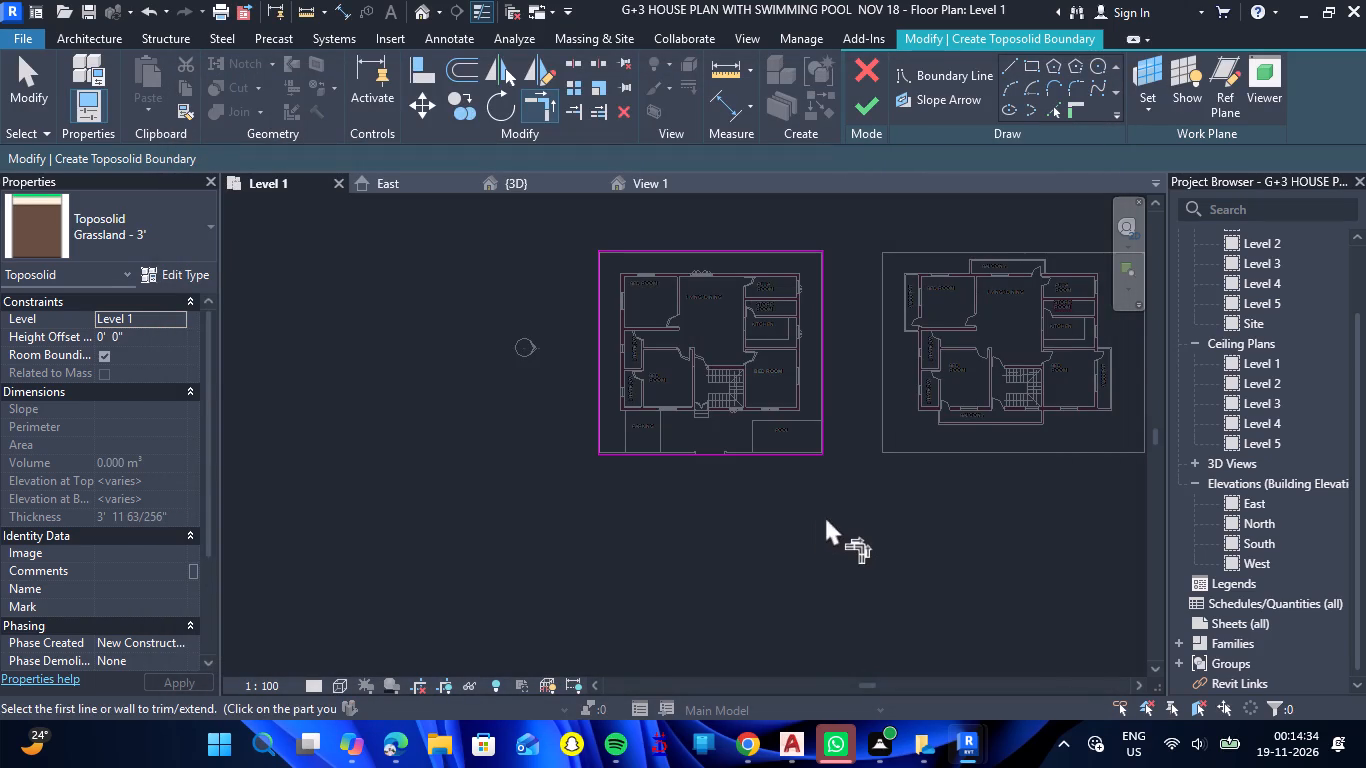
left_click(860, 112)
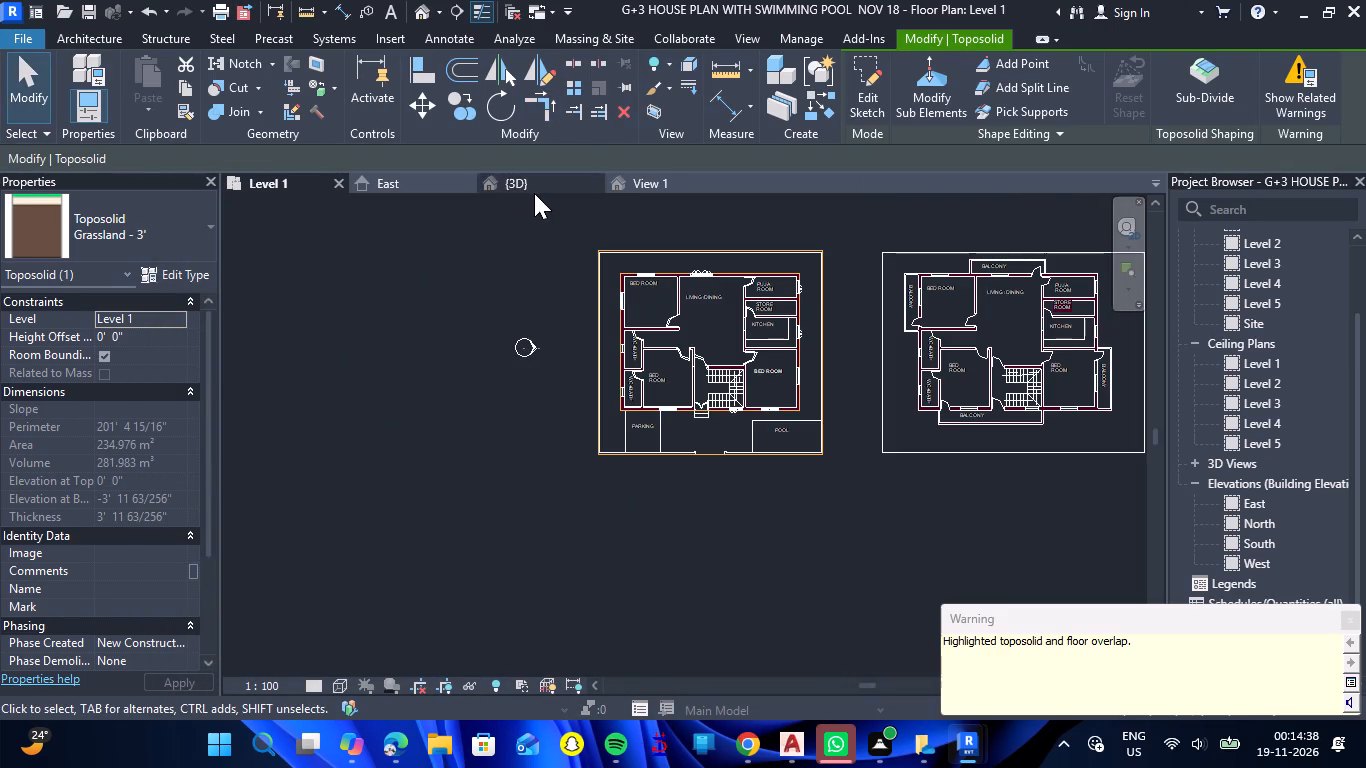
Examine the toposolid around the house from different sides in the 3D view.
left_click(503, 180)
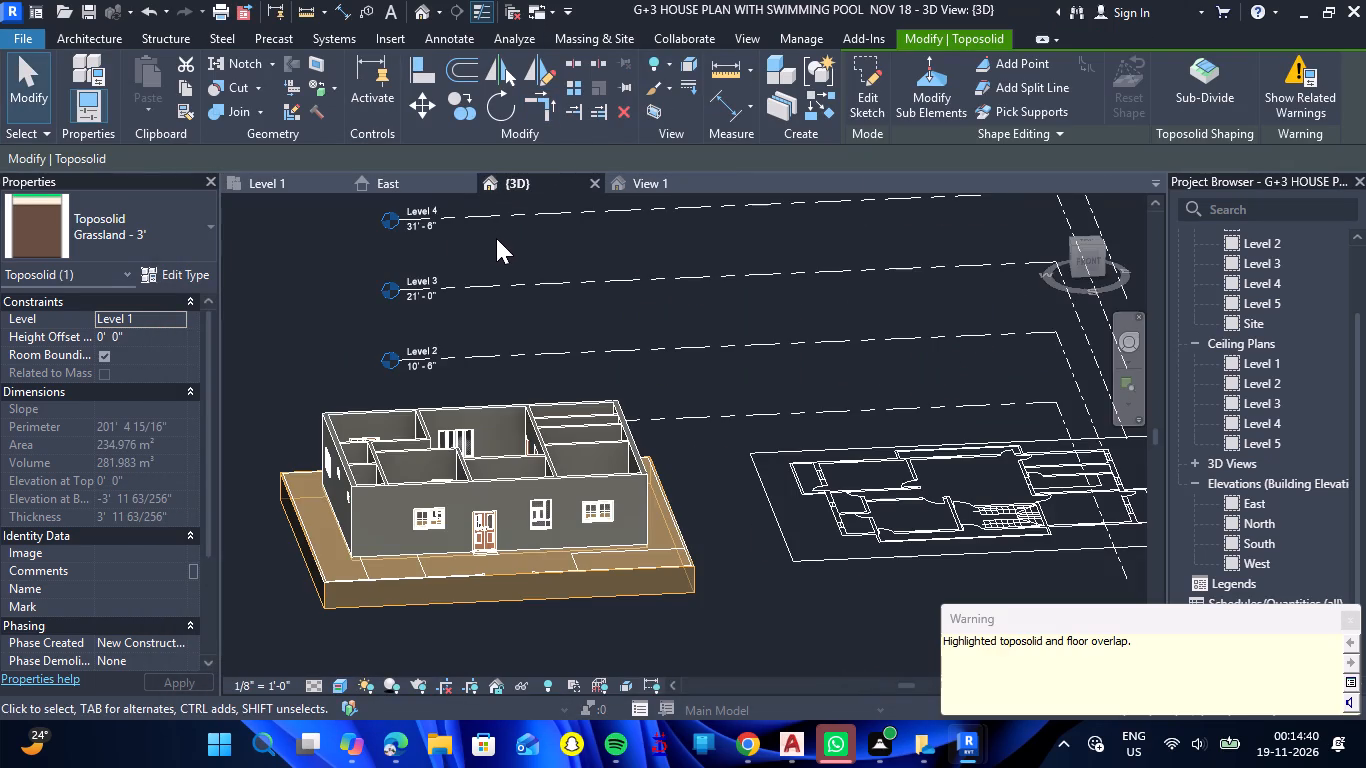
scroll(497, 238, "down", 3)
left_click(535, 590)
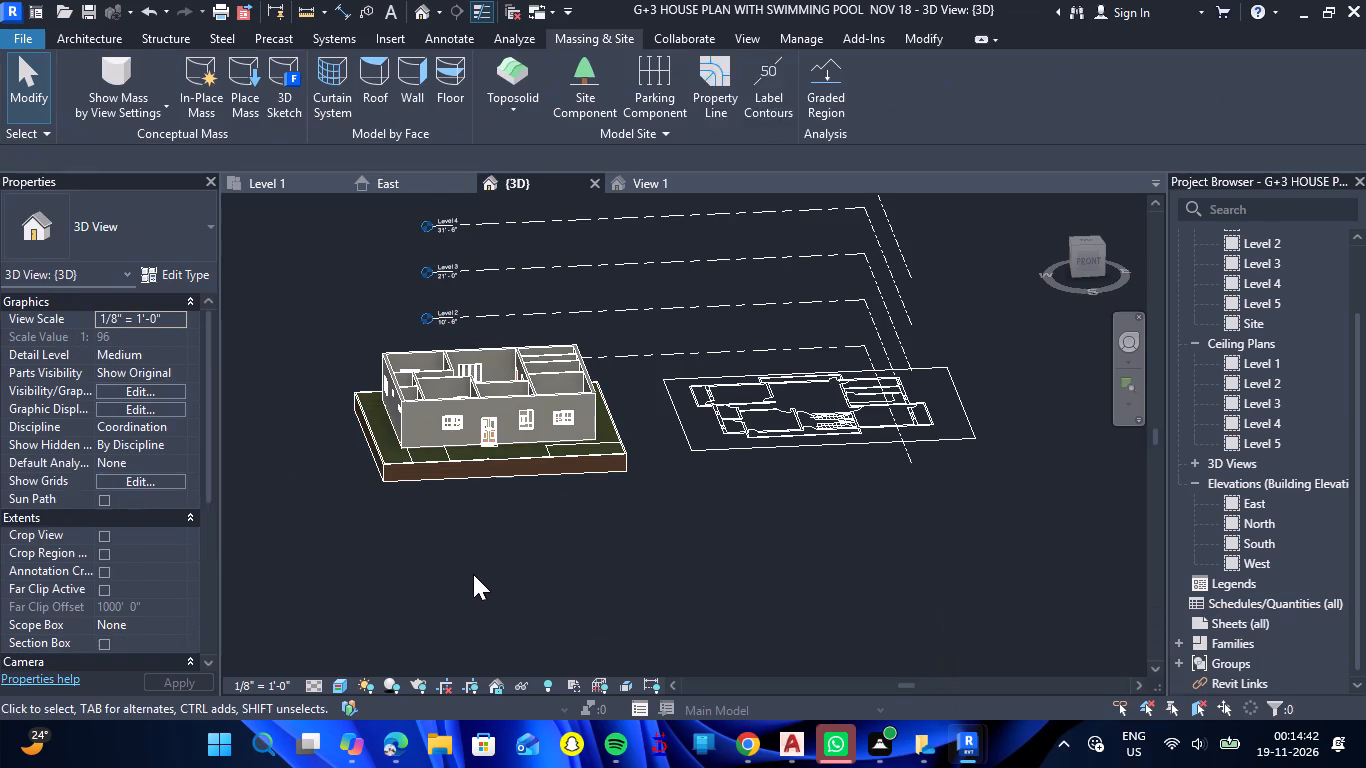
left_click_drag(419, 555, 617, 569, "shift")
right_click_drag(419, 555, 617, 569, "shift")
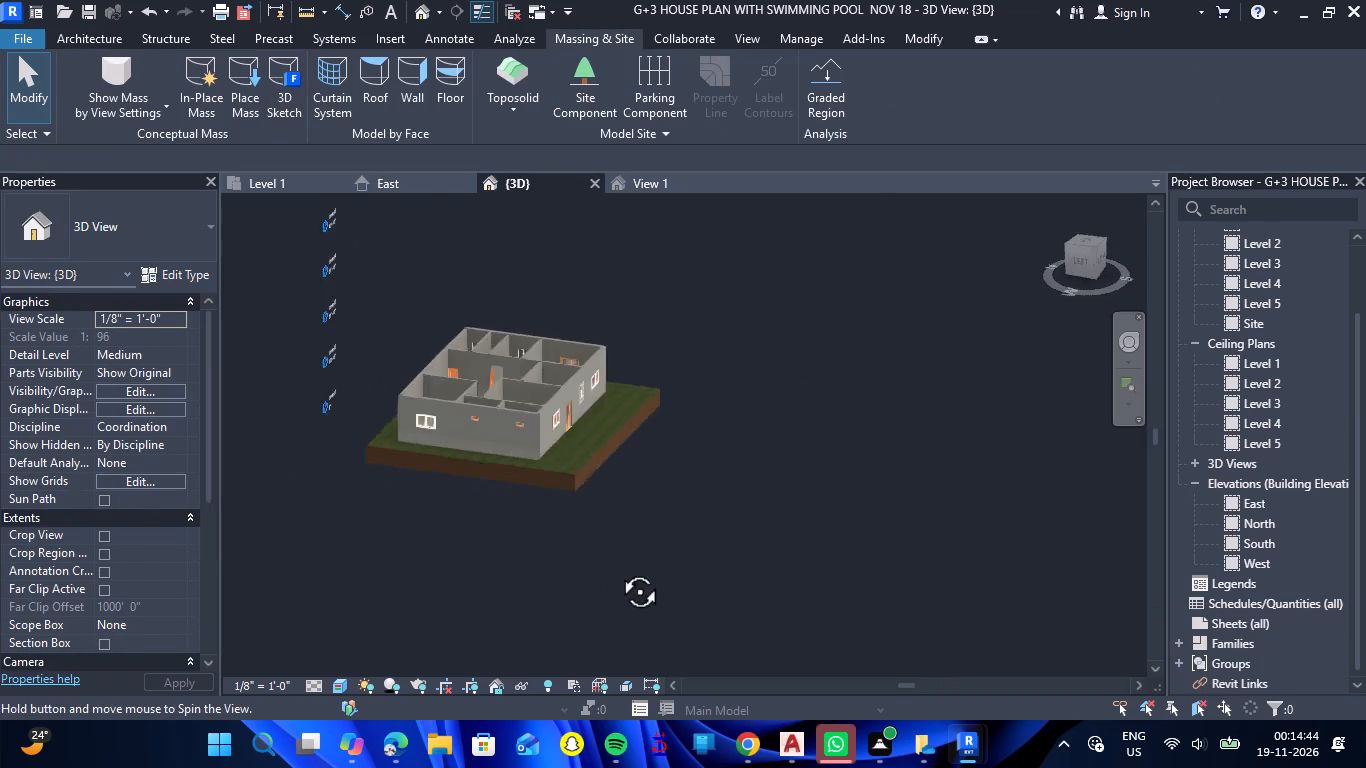
left_click_drag(617, 569, 690, 607, "shift")
right_click_drag(617, 569, 690, 607, "shift")
left_click(690, 607, "shift")
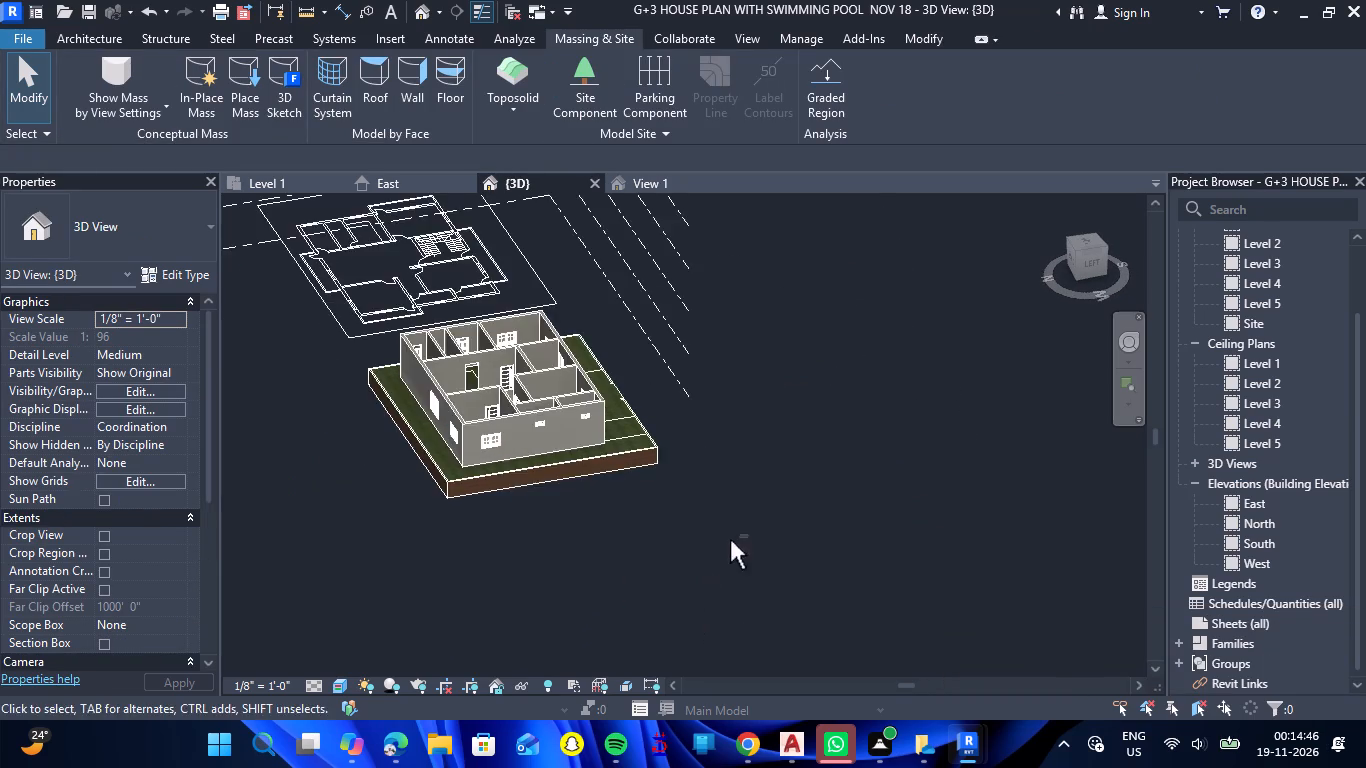
left_click_drag(730, 540, 476, 563, "shift")
right_click_drag(730, 540, 476, 563, "shift")
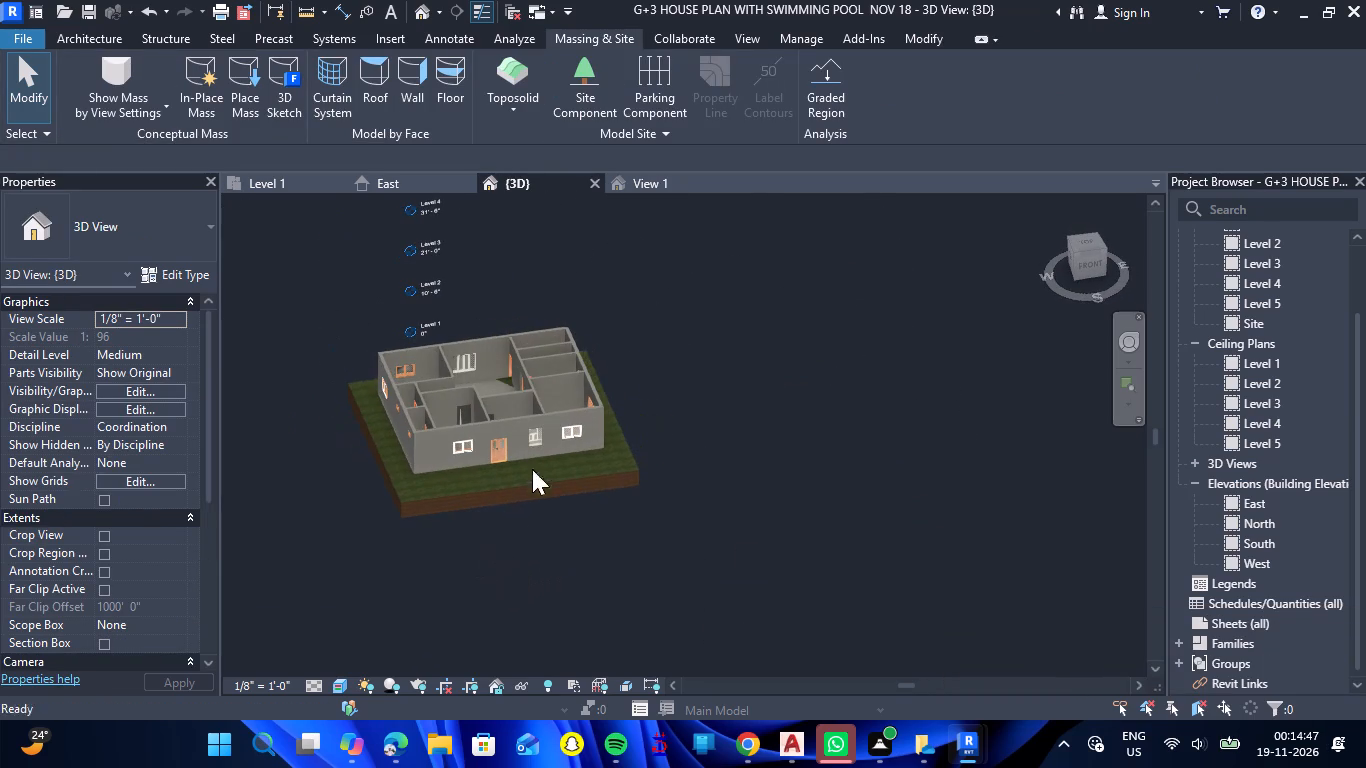
scroll(506, 389, "up", 5)
scroll(527, 431, "down", 3)
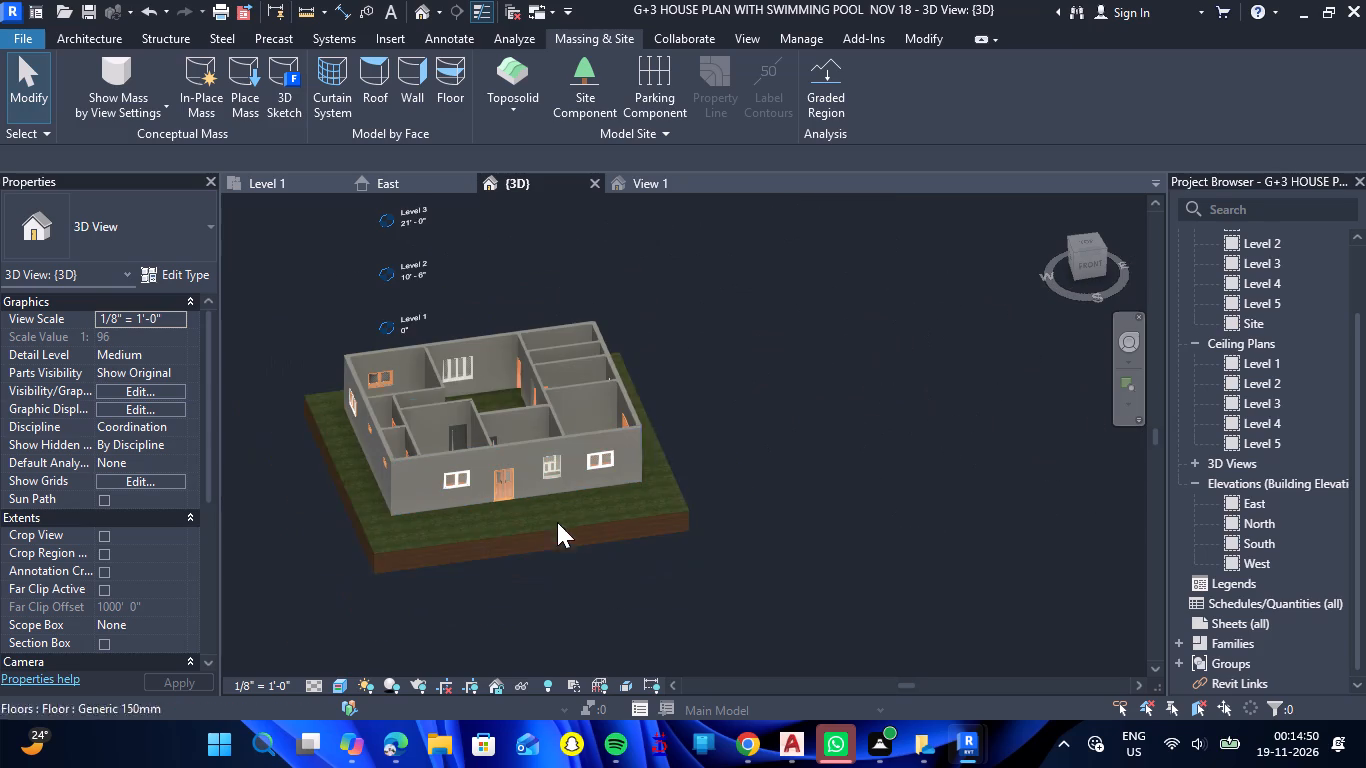
Set the toposolid's height offset from Level 1 to -6".
left_click(565, 532)
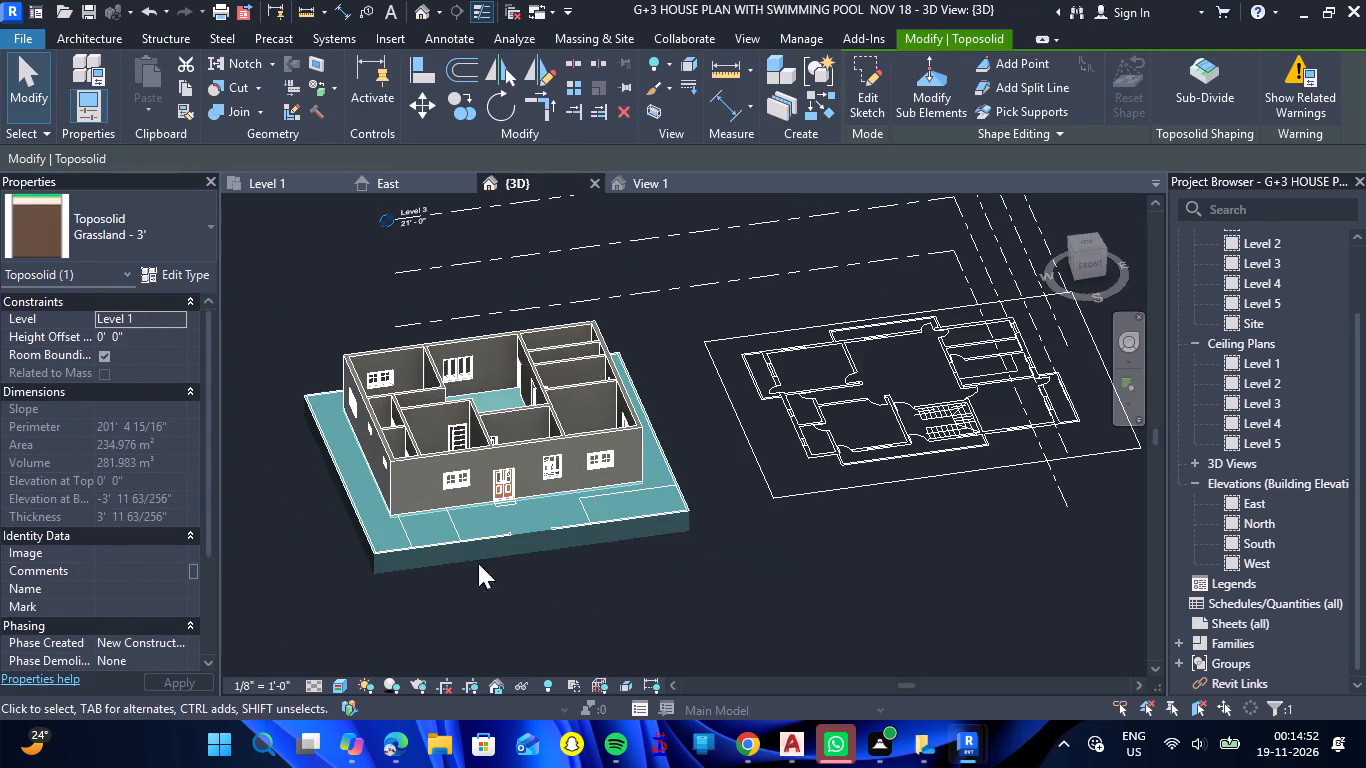
left_click(140, 336)
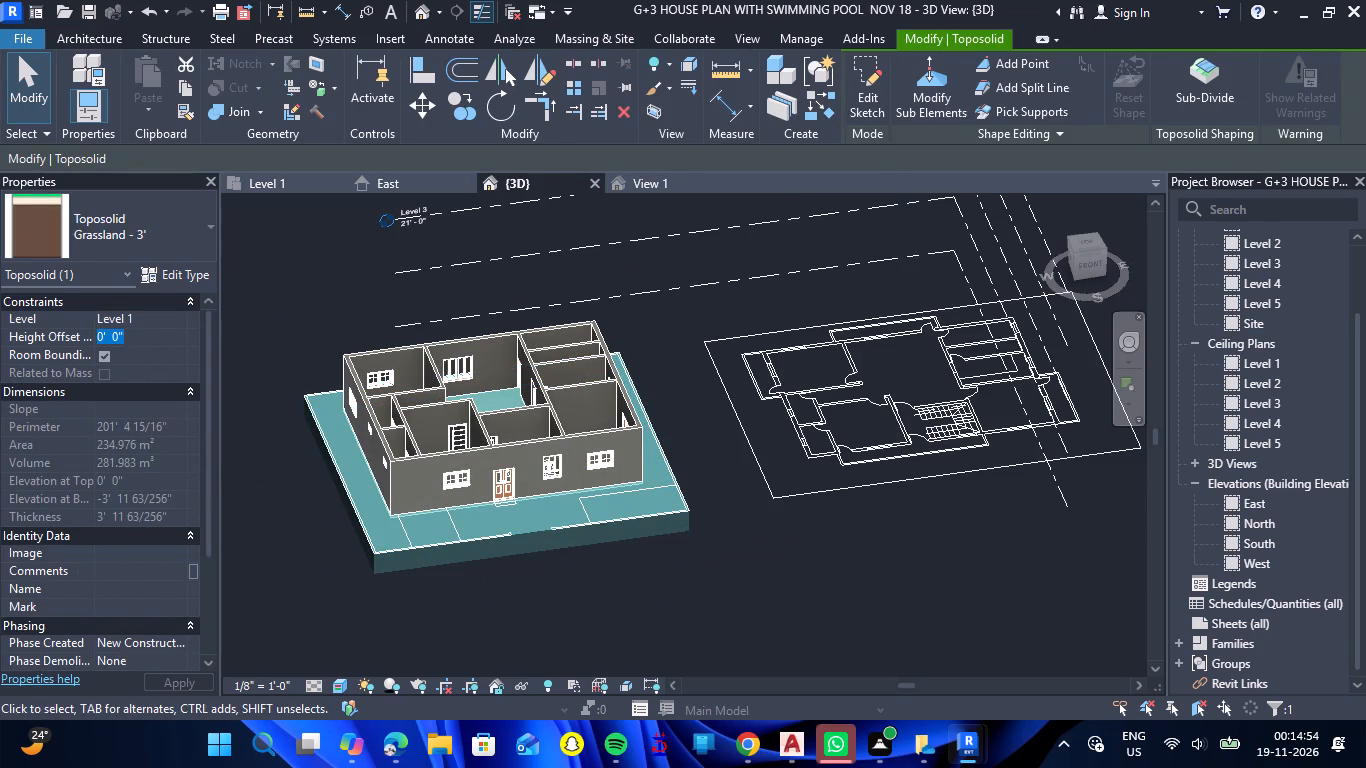
key("BackSpace")
type("-6")
key("shift+quotedbl")
key("Return")
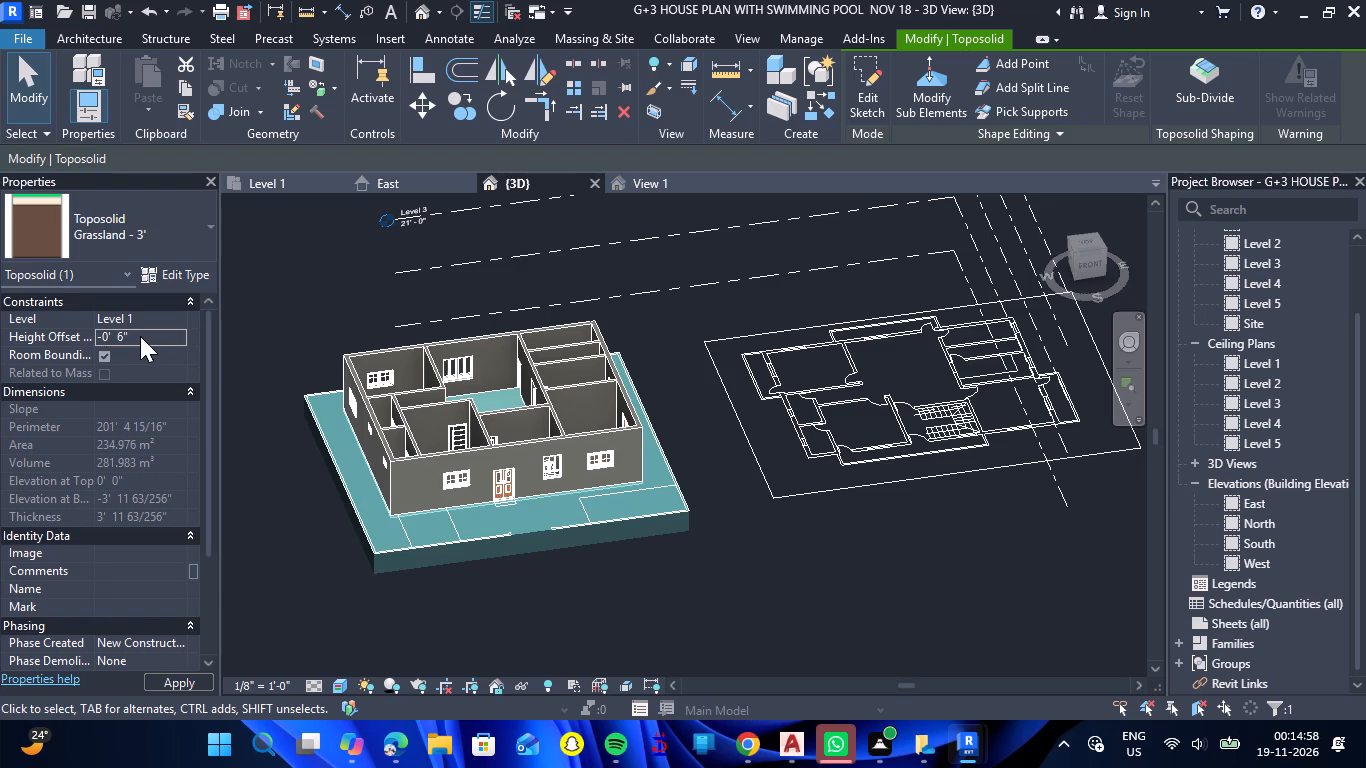
Examine the lowered toposolid against the house walls from low and high angles in the 3D view.
left_click(567, 607)
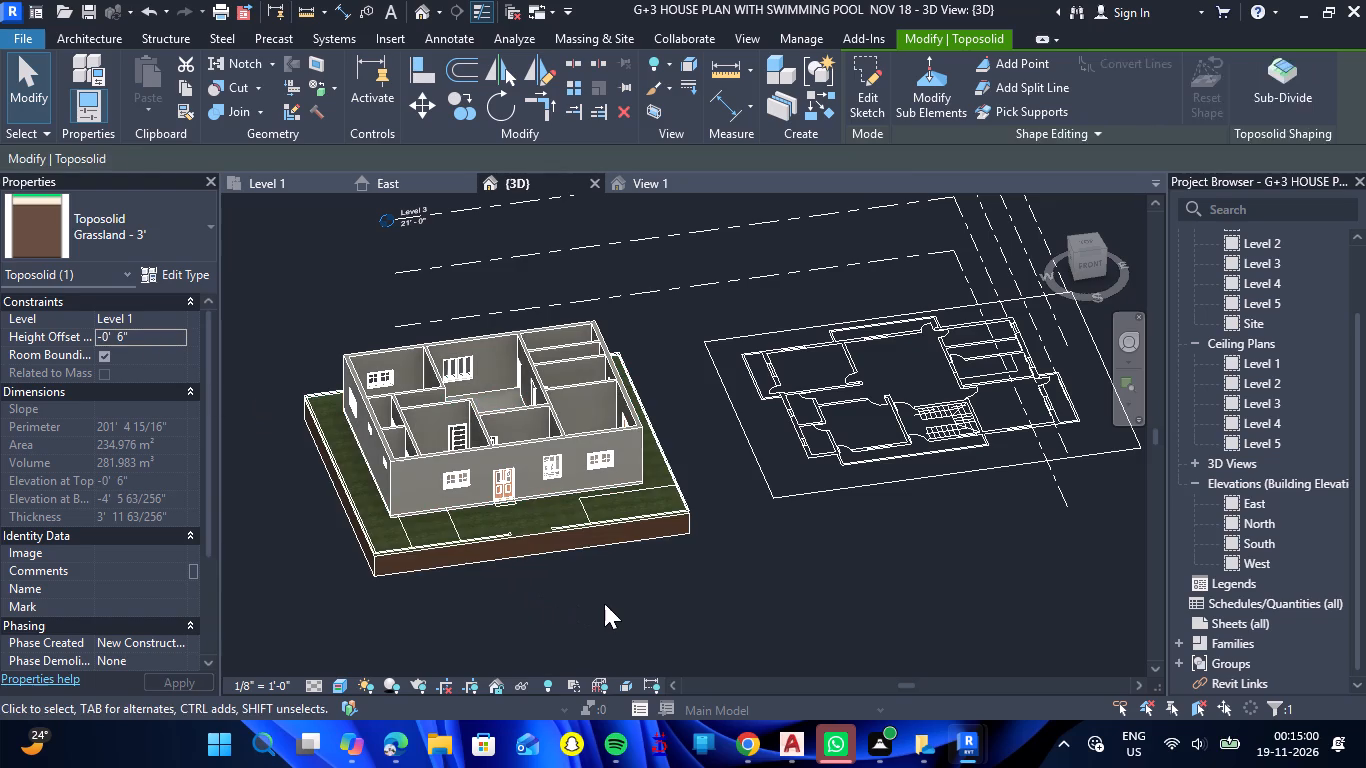
left_click_drag(577, 615, 566, 457, "shift")
right_click_drag(577, 615, 566, 457, "shift")
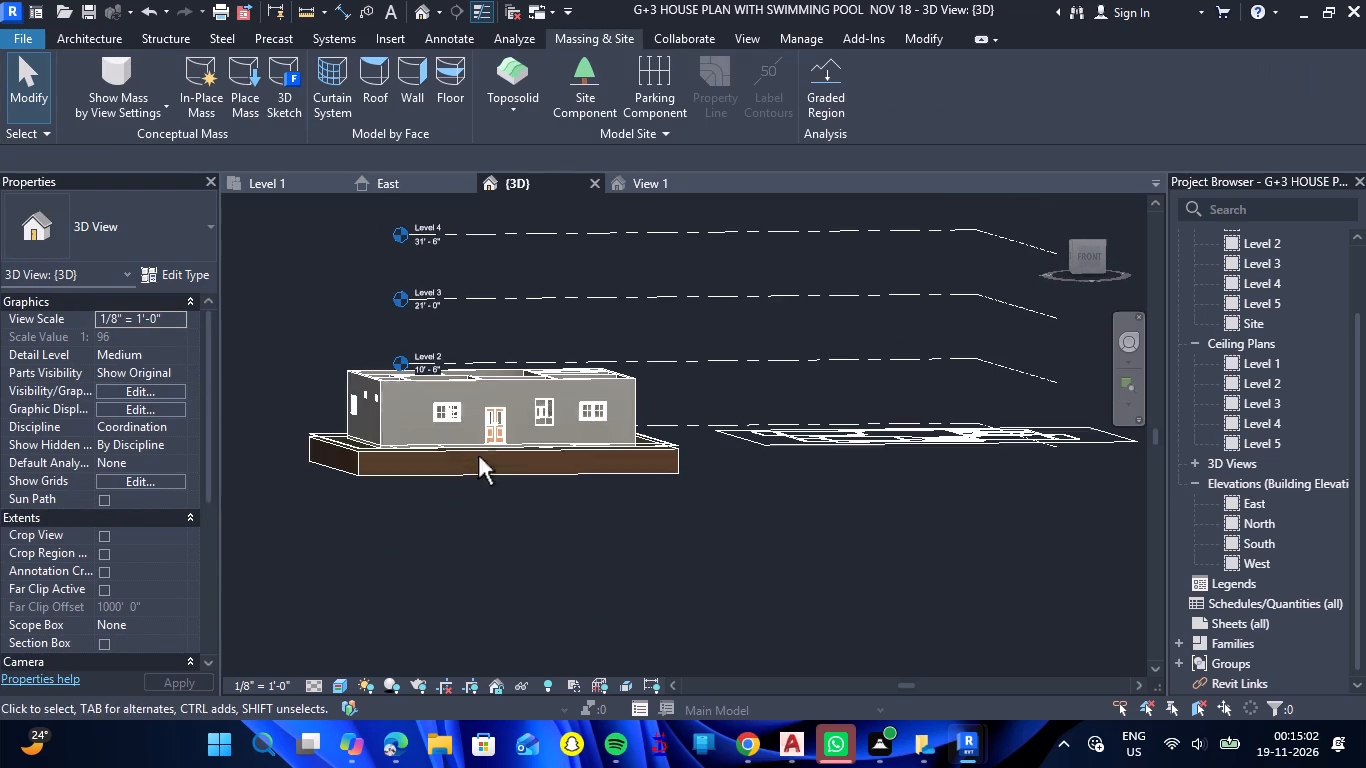
scroll(413, 446, "up", 8)
scroll(421, 453, "down", 6)
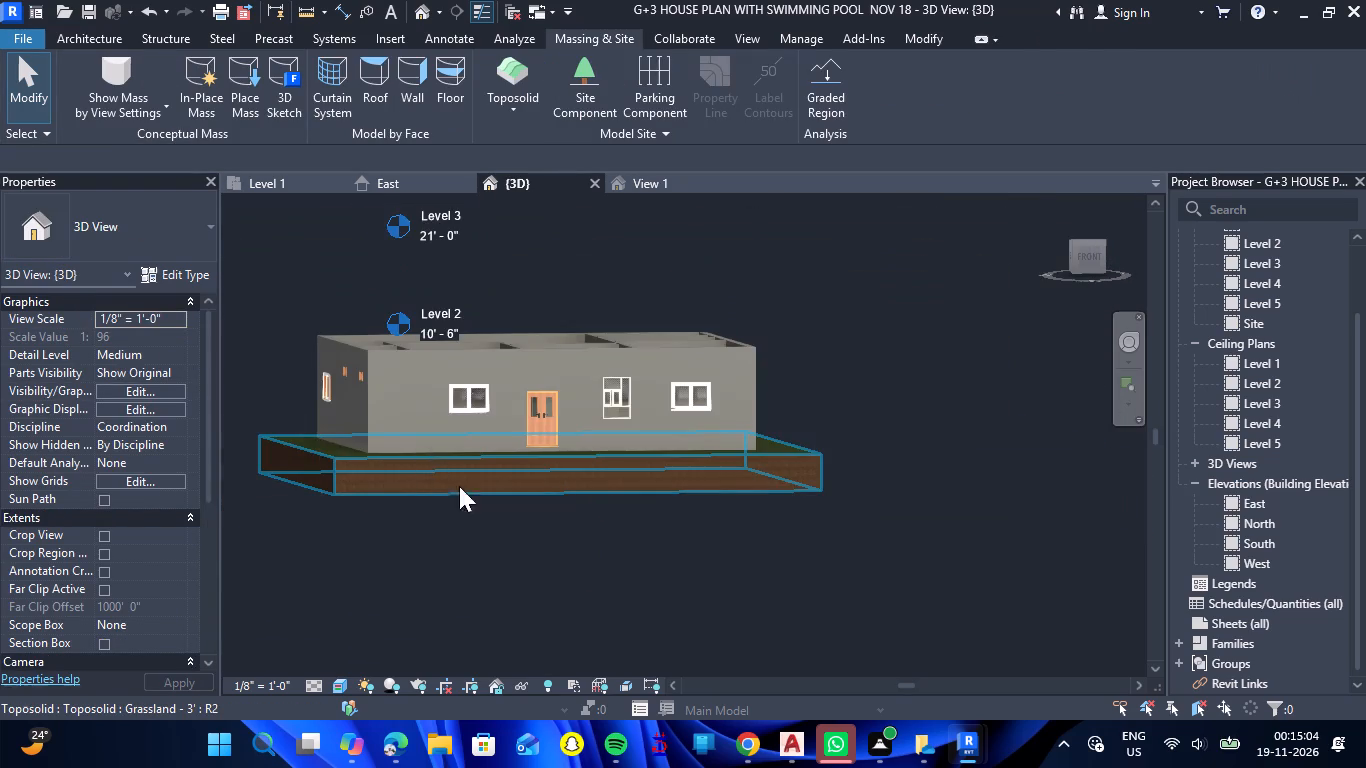
left_click(755, 564)
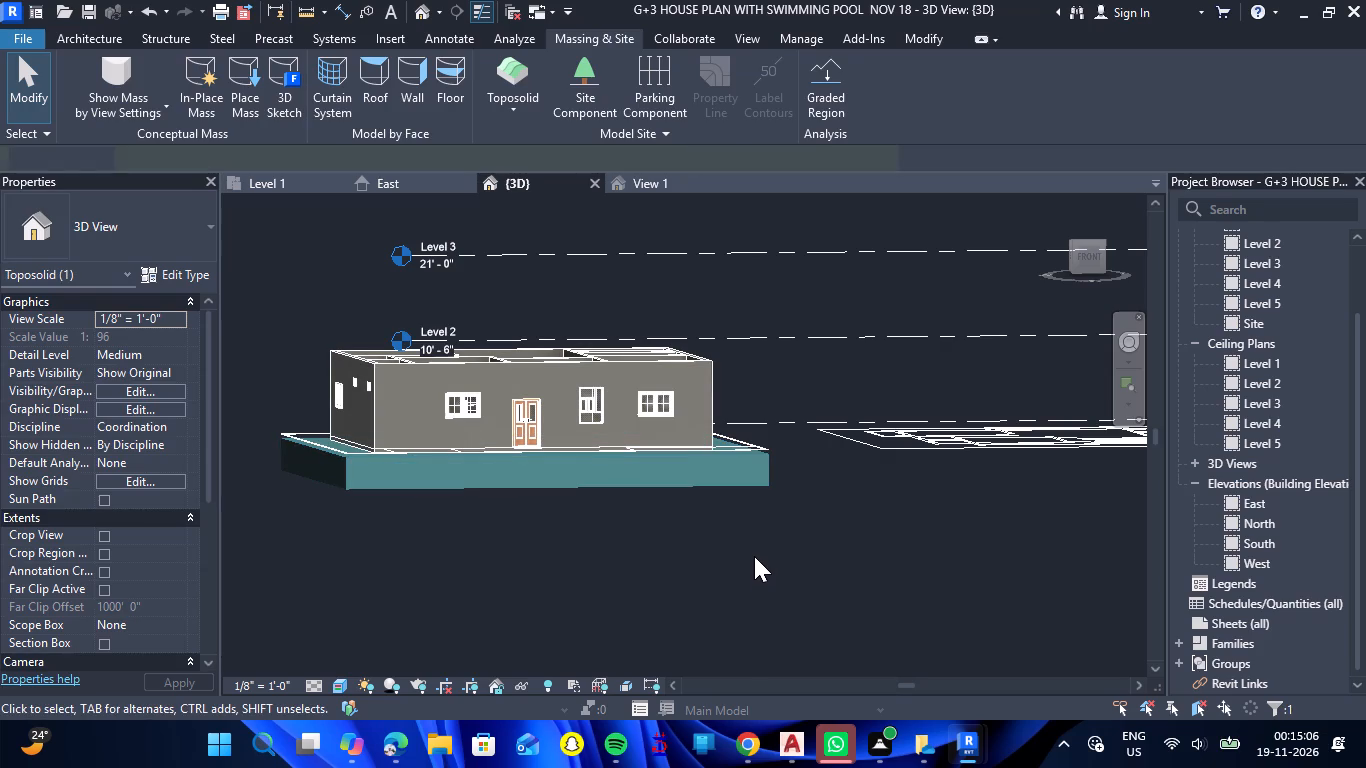
key("Escape")
left_click_drag(777, 528, 769, 584, "shift")
right_click_drag(777, 528, 769, 584, "shift")
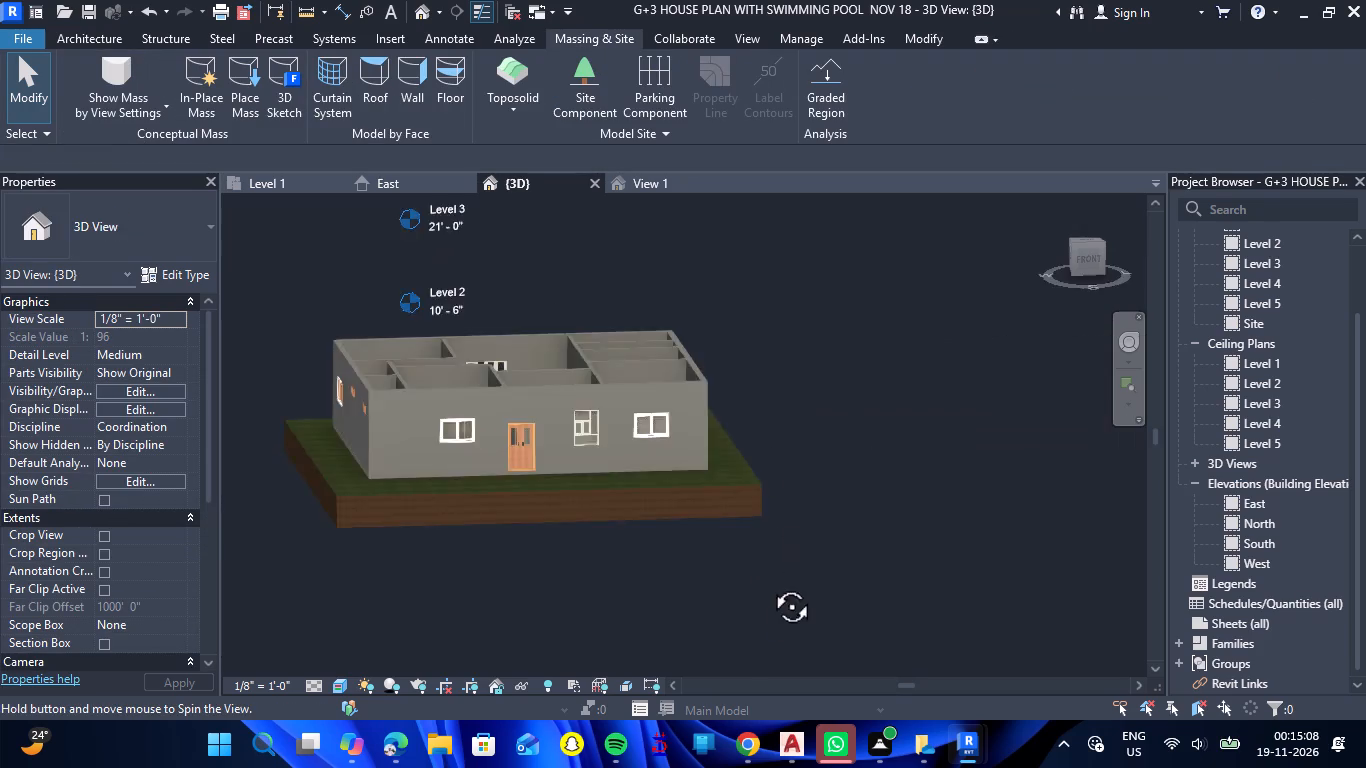
right_click_drag(769, 584, 759, 627, "shift")
left_click_drag(769, 584, 759, 627, "shift")
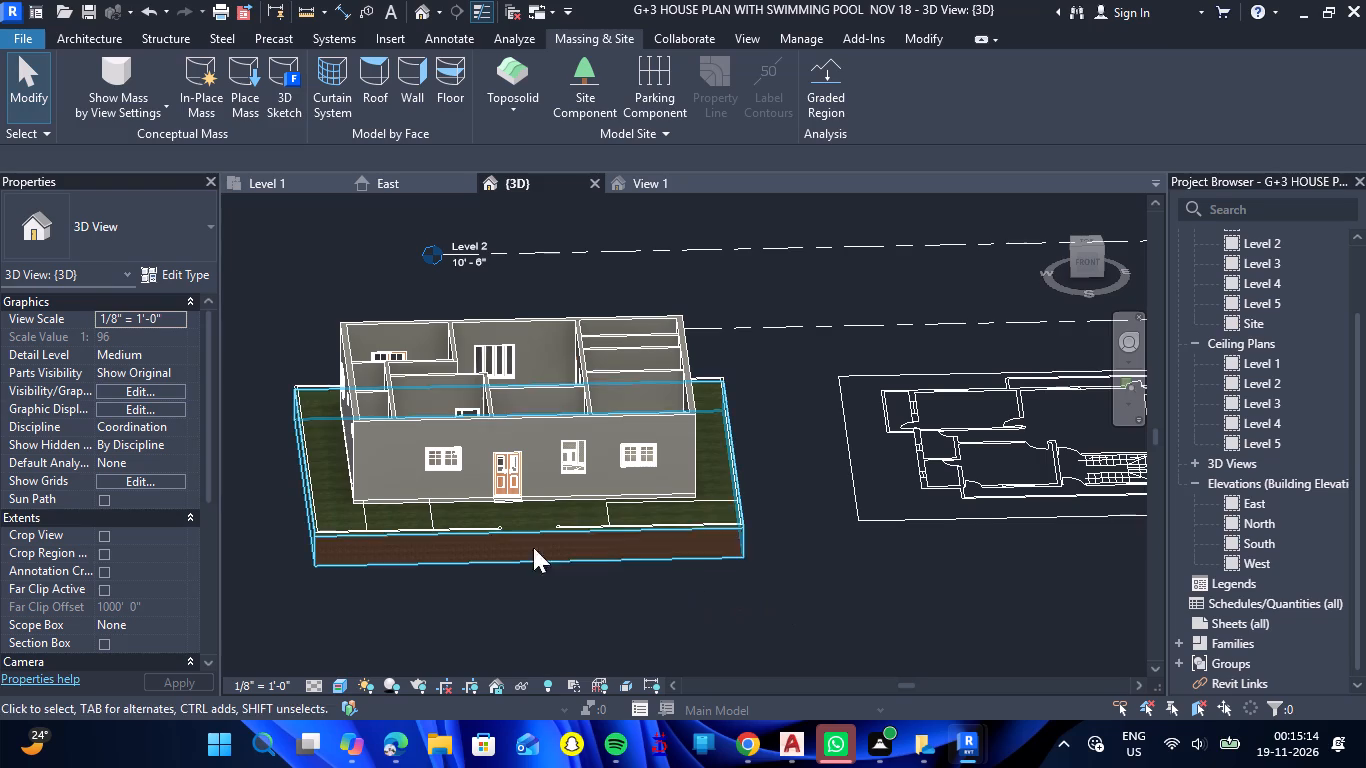
Examine the ground-floor and upper-floor drawings, including the parking and pool areas, in the Level 1 plan.
left_click(265, 177)
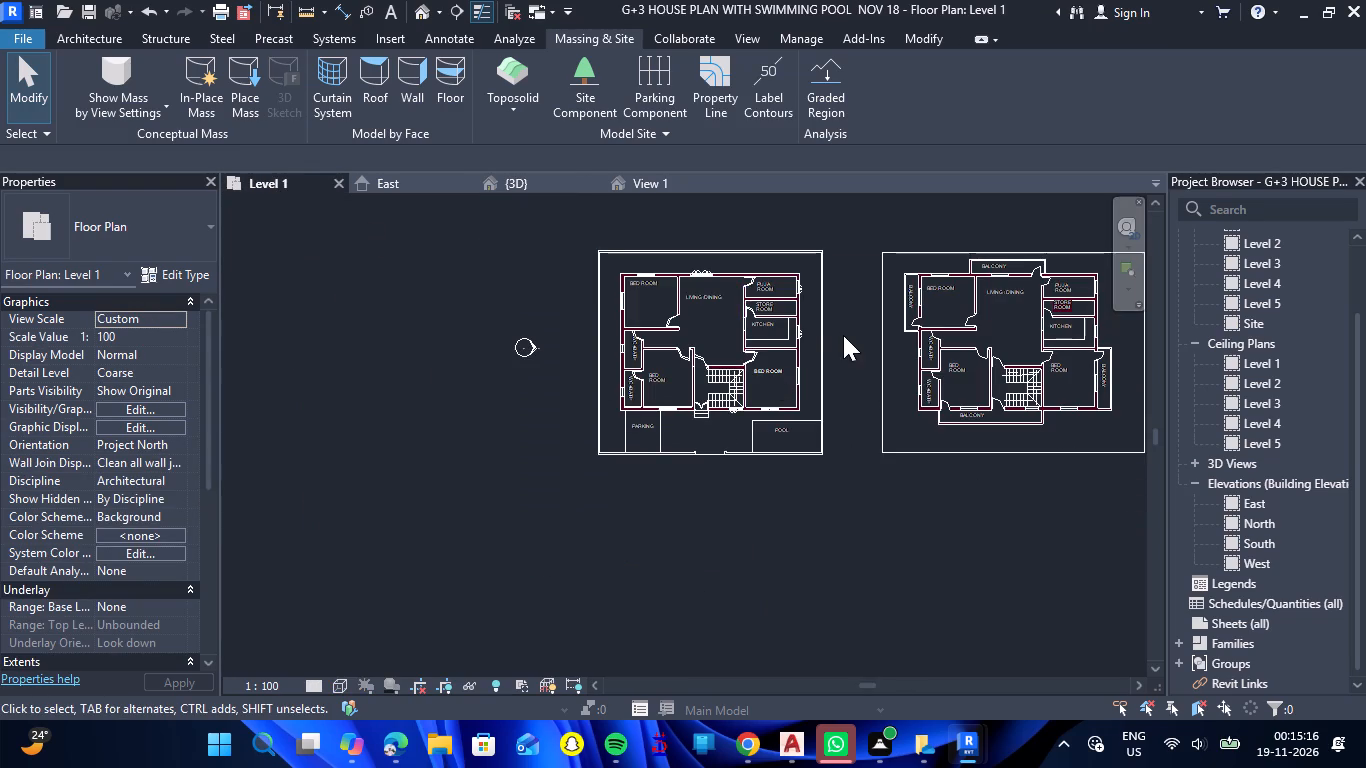
scroll(844, 335, "up", 3)
scroll(807, 334, "down", 1)
scroll(833, 234, "up", 3)
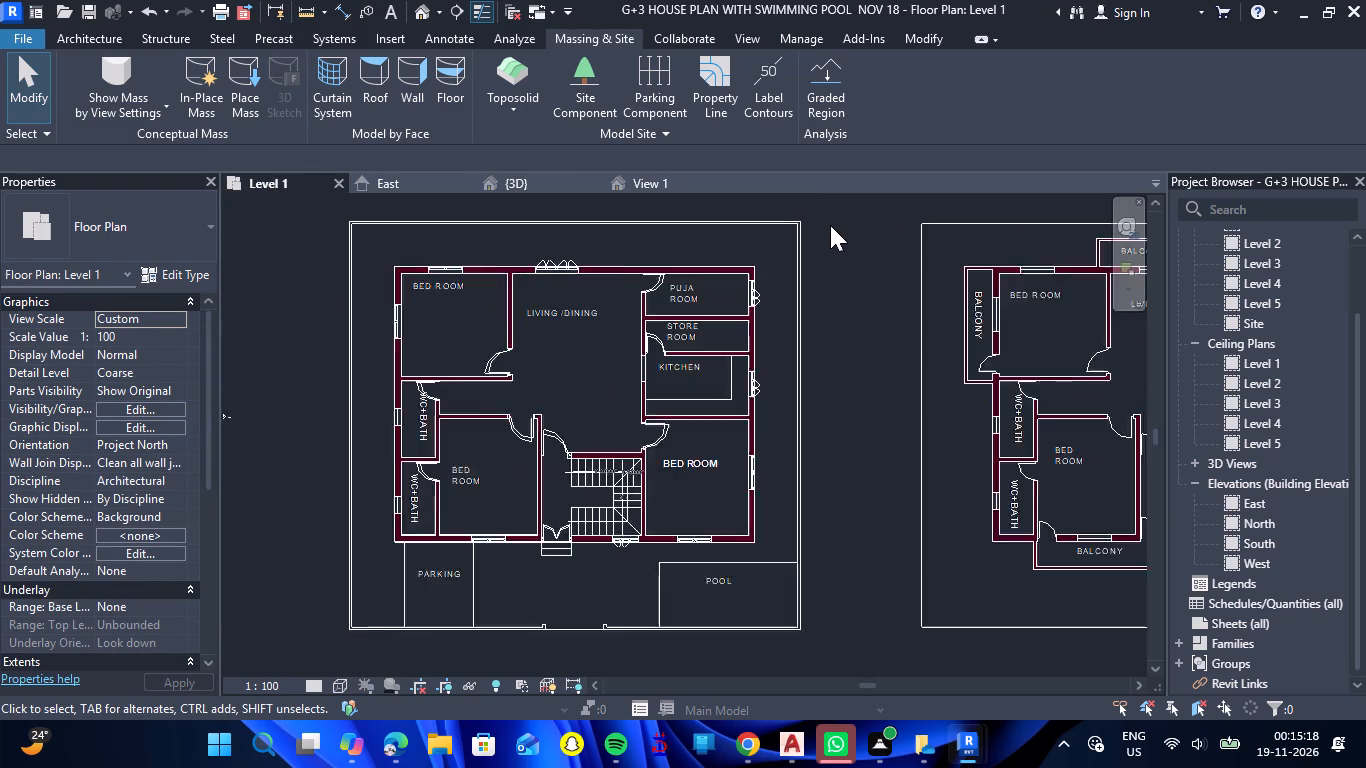
scroll(830, 225, "up", 2)
scroll(829, 220, "down", 3)
scroll(825, 214, "up", 5)
scroll(821, 214, "down", 5)
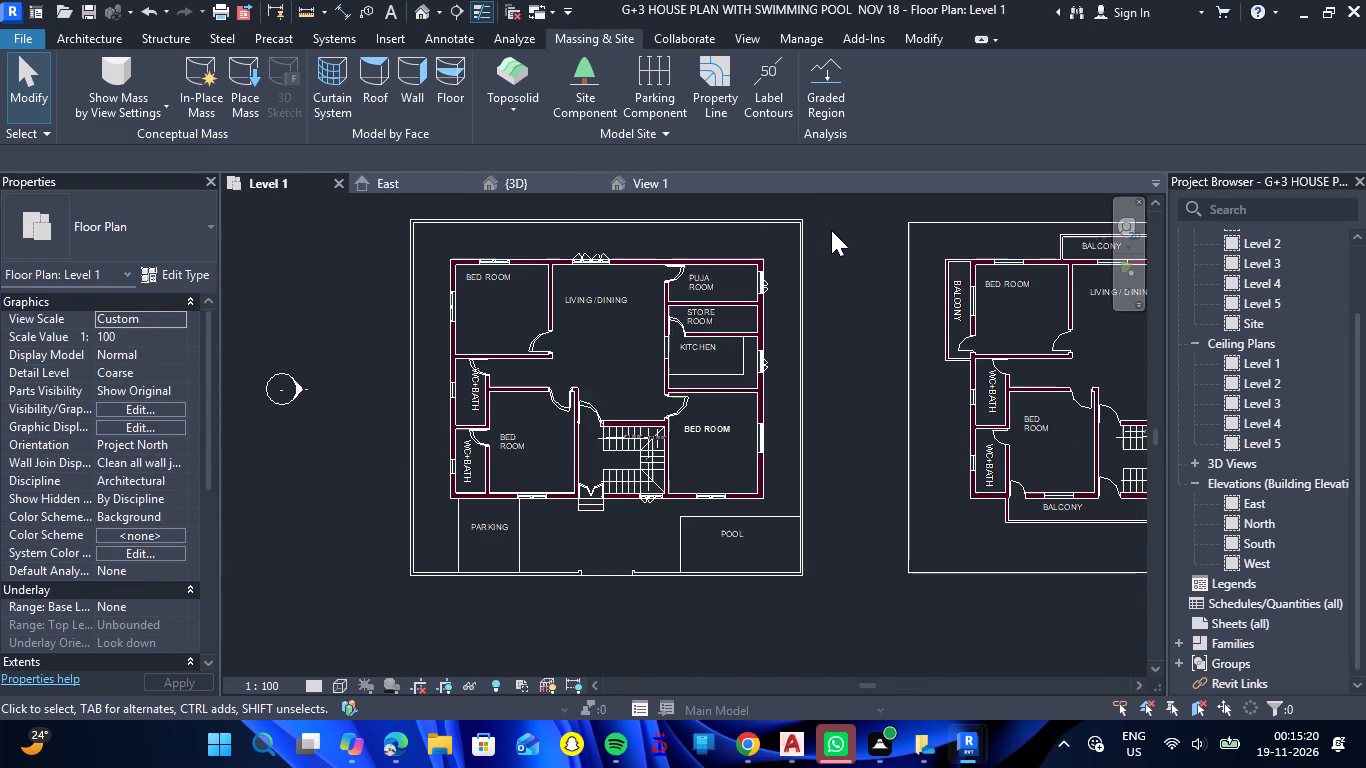
scroll(736, 604, "up", 3)
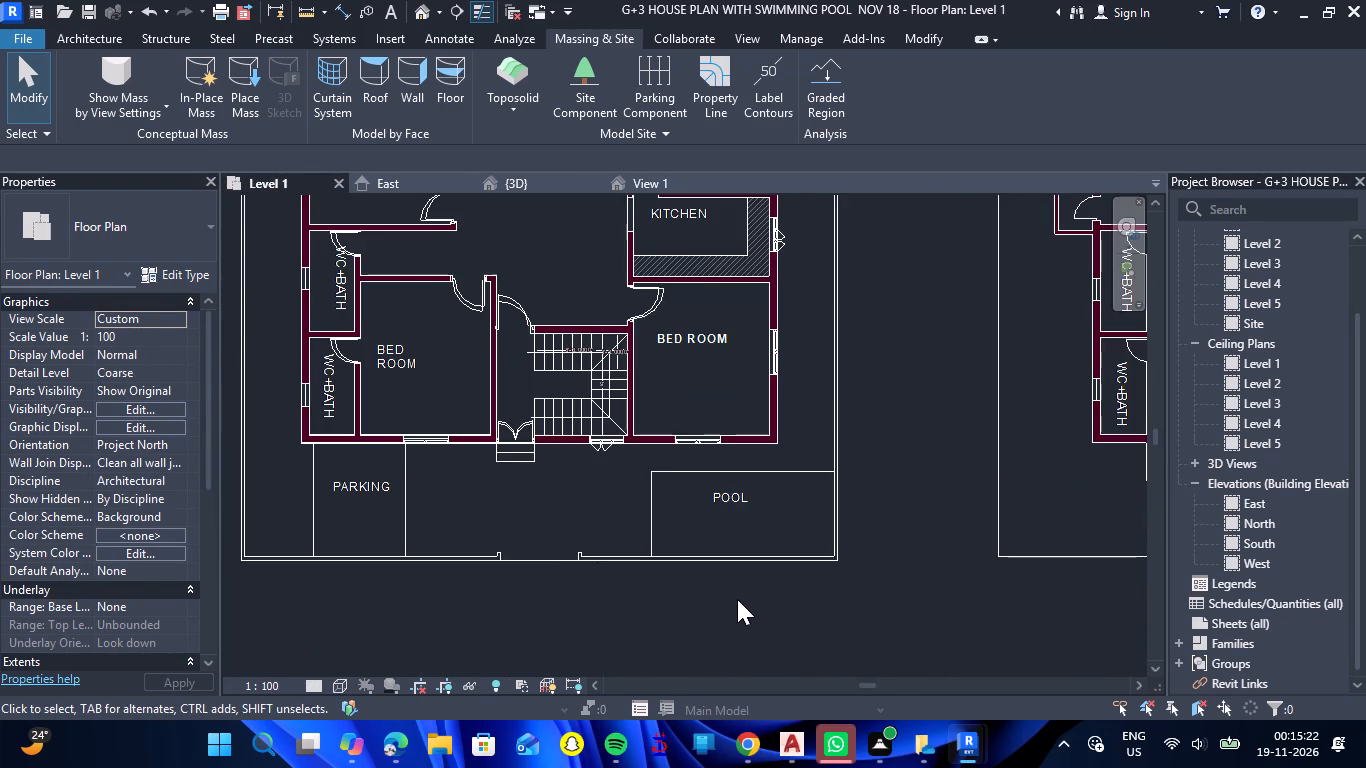
scroll(737, 599, "up", 1)
scroll(737, 594, "down", 5)
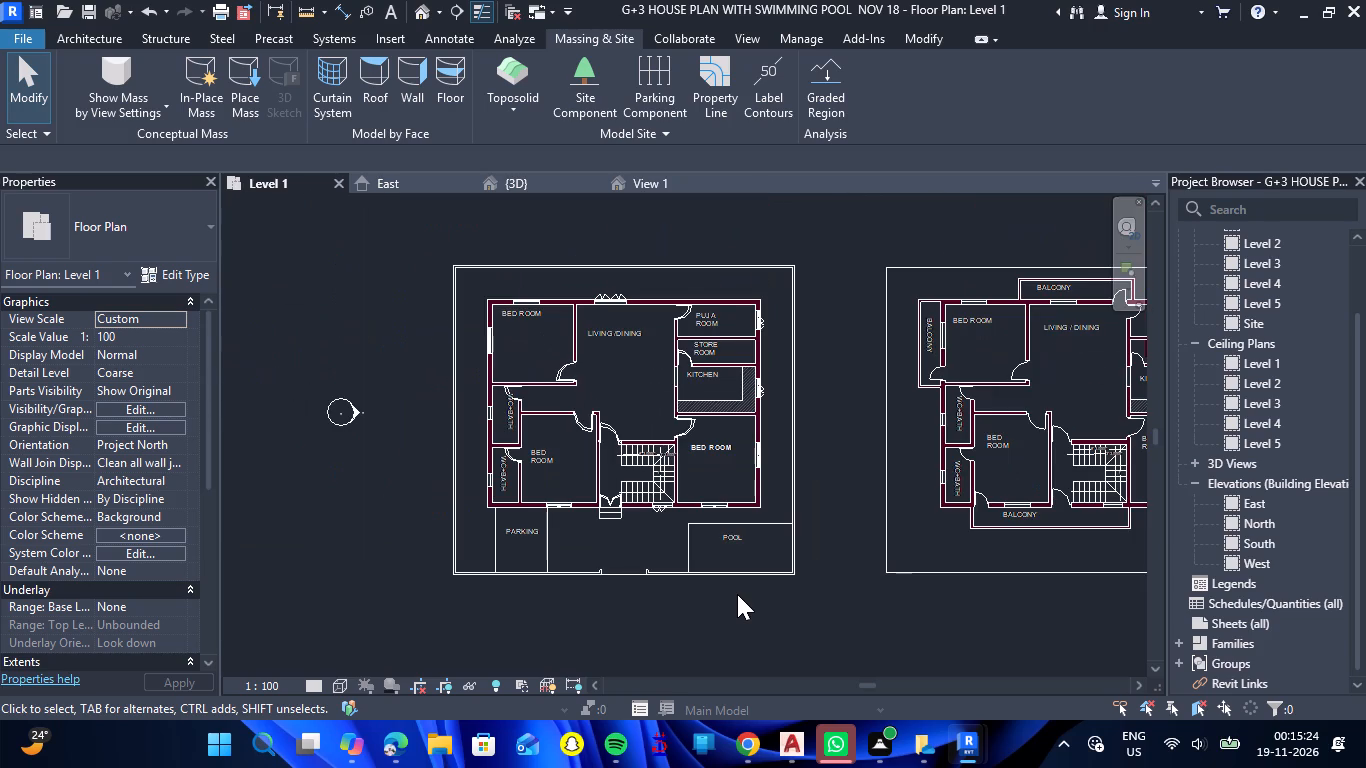
scroll(732, 593, "down", 2)
scroll(887, 568, "down", 4)
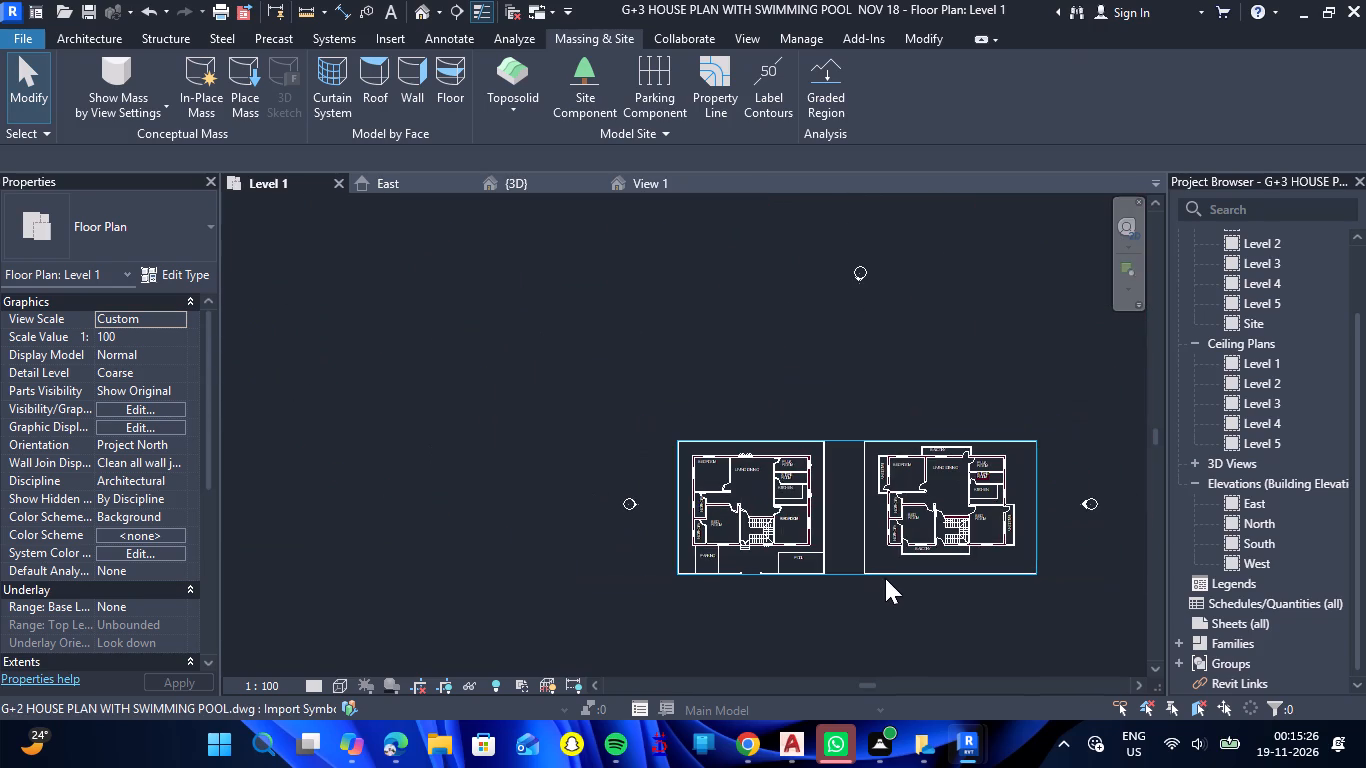
scroll(1057, 596, "up", 4)
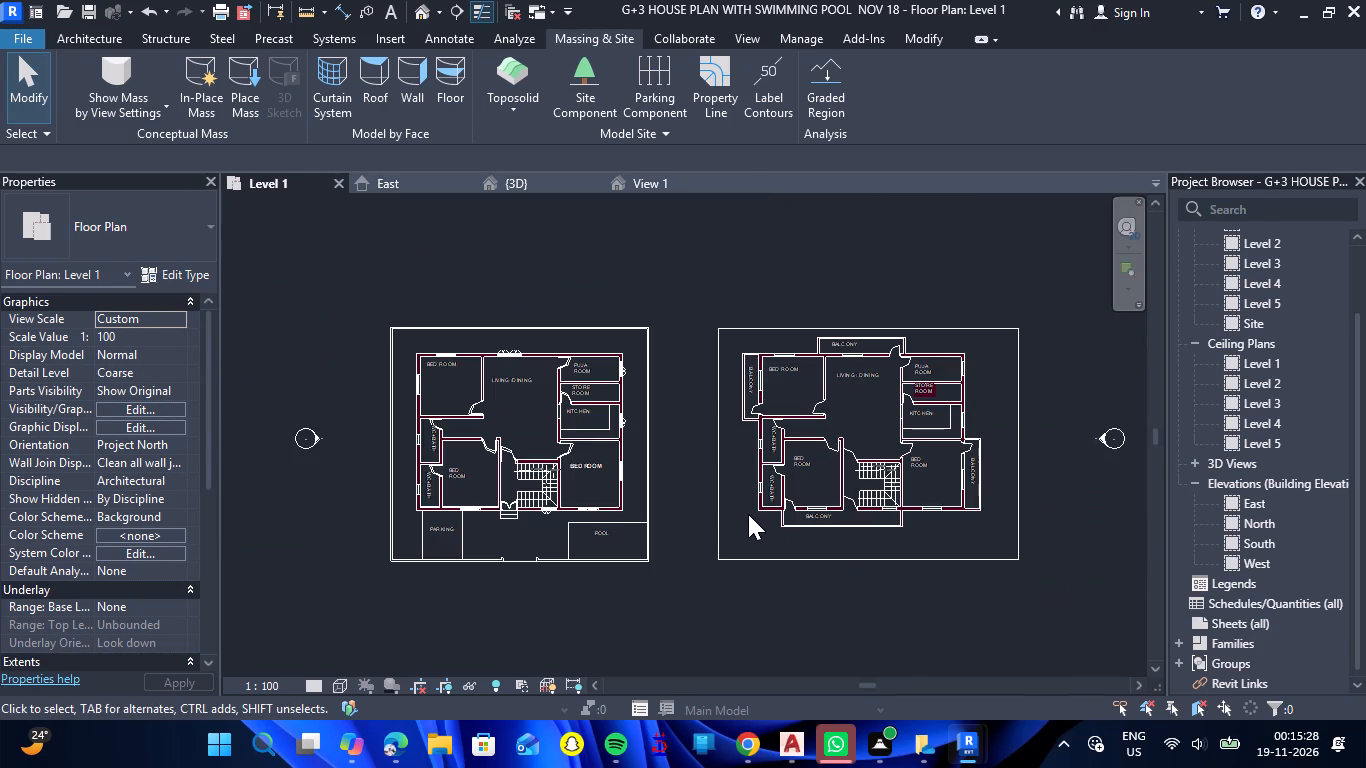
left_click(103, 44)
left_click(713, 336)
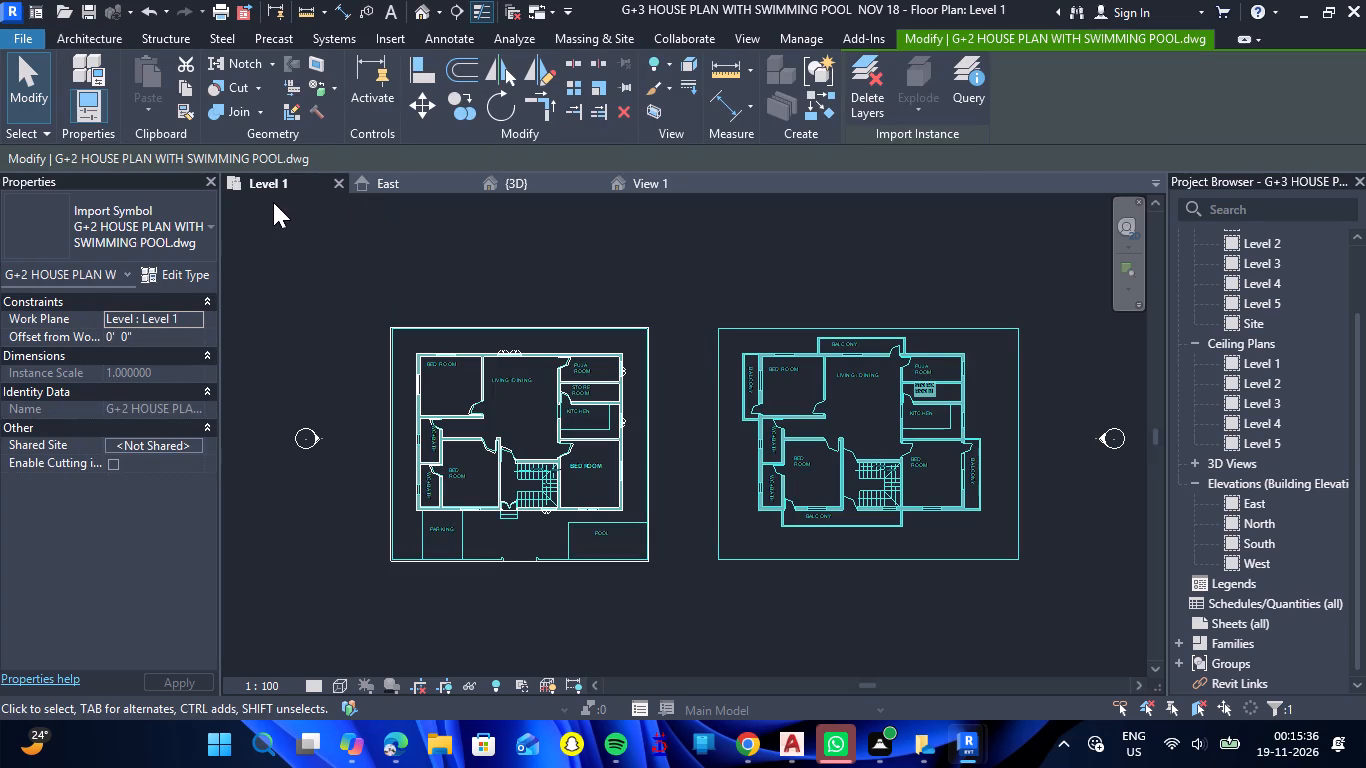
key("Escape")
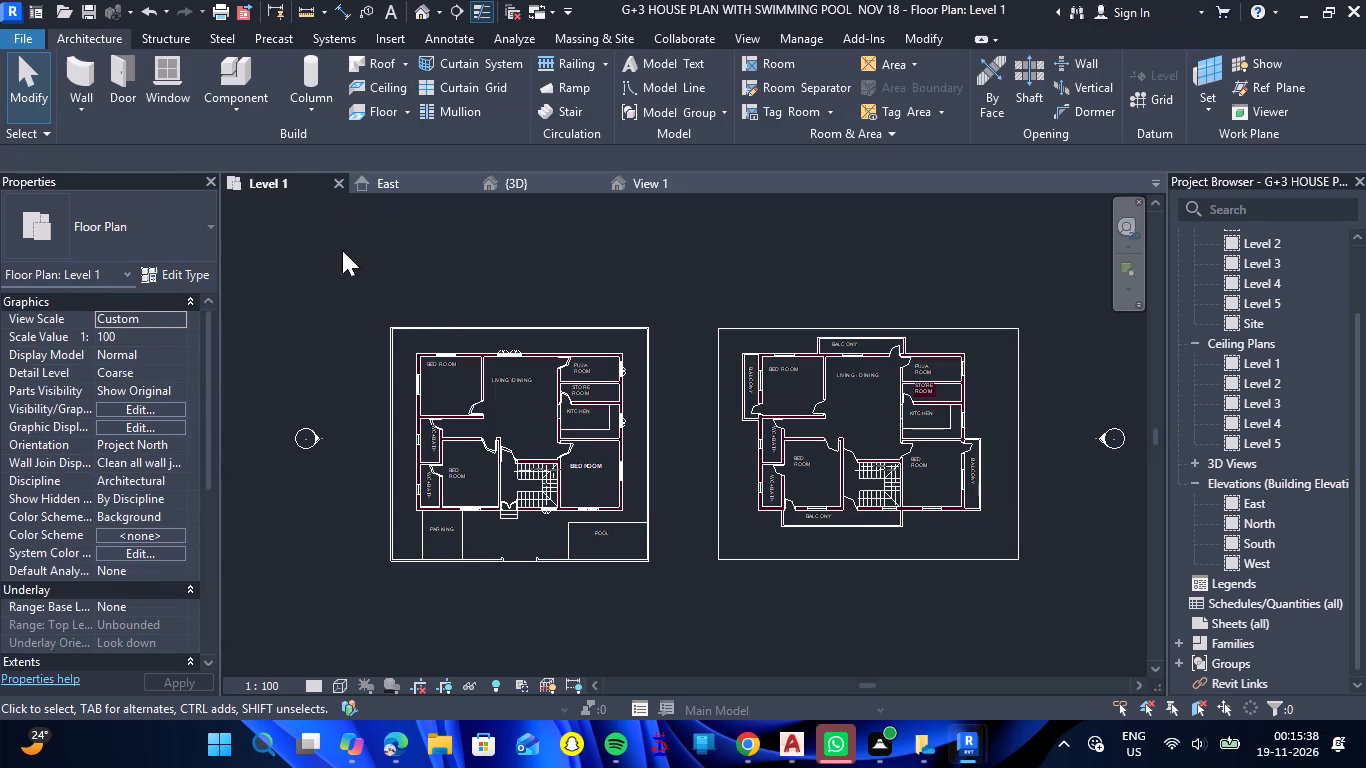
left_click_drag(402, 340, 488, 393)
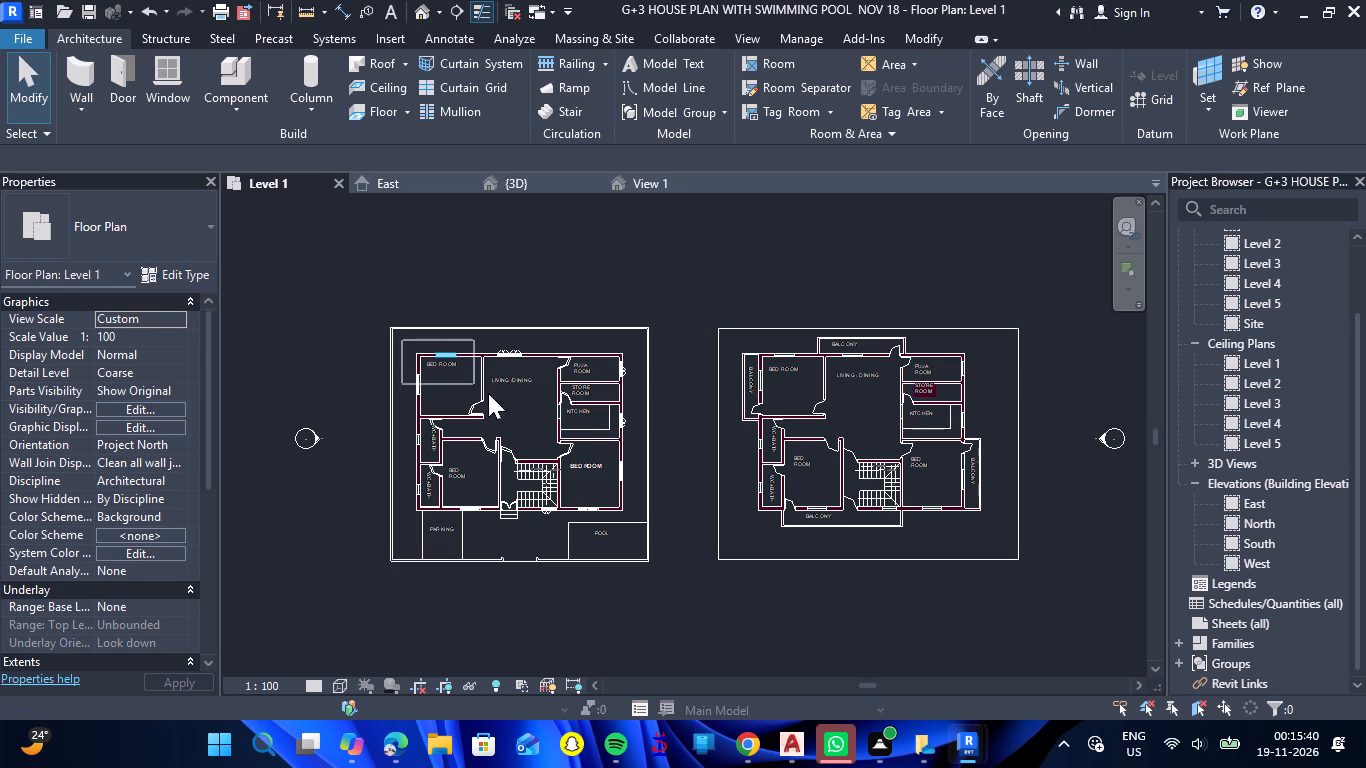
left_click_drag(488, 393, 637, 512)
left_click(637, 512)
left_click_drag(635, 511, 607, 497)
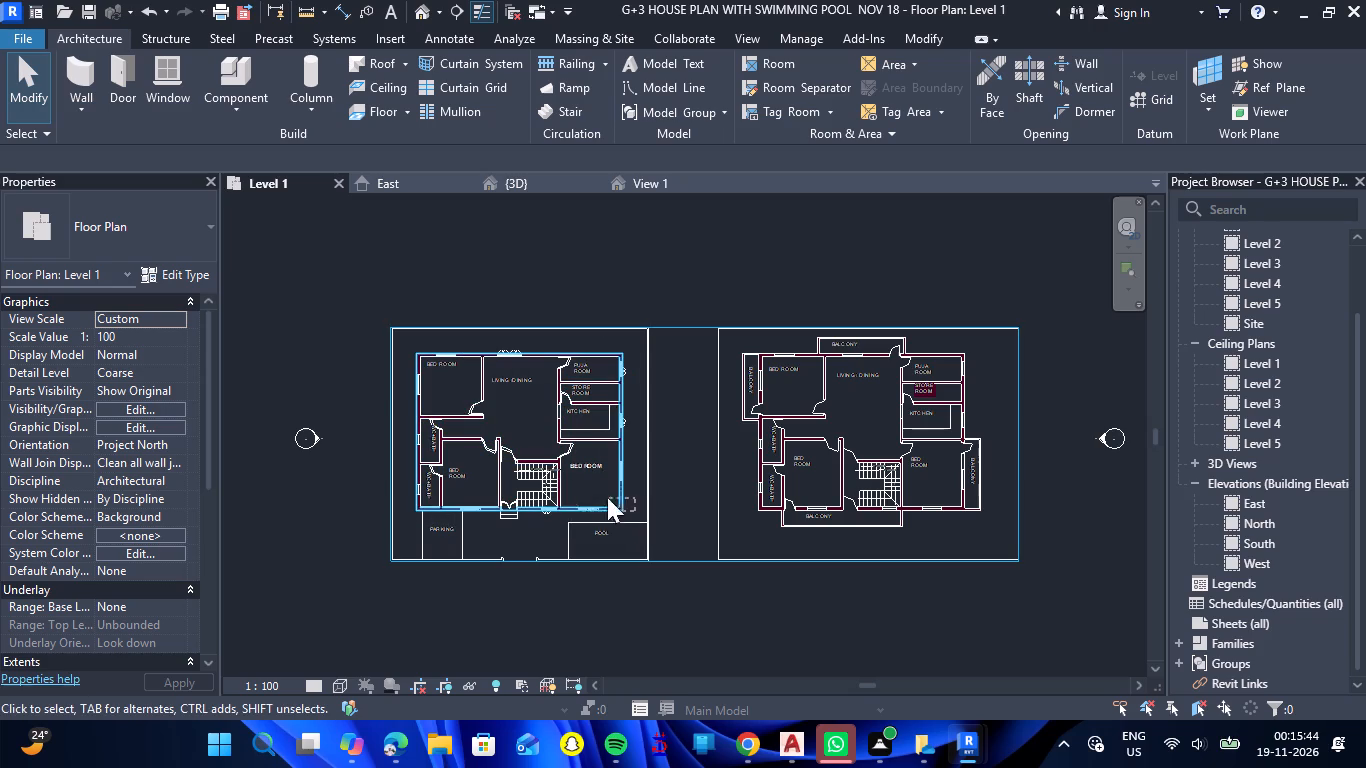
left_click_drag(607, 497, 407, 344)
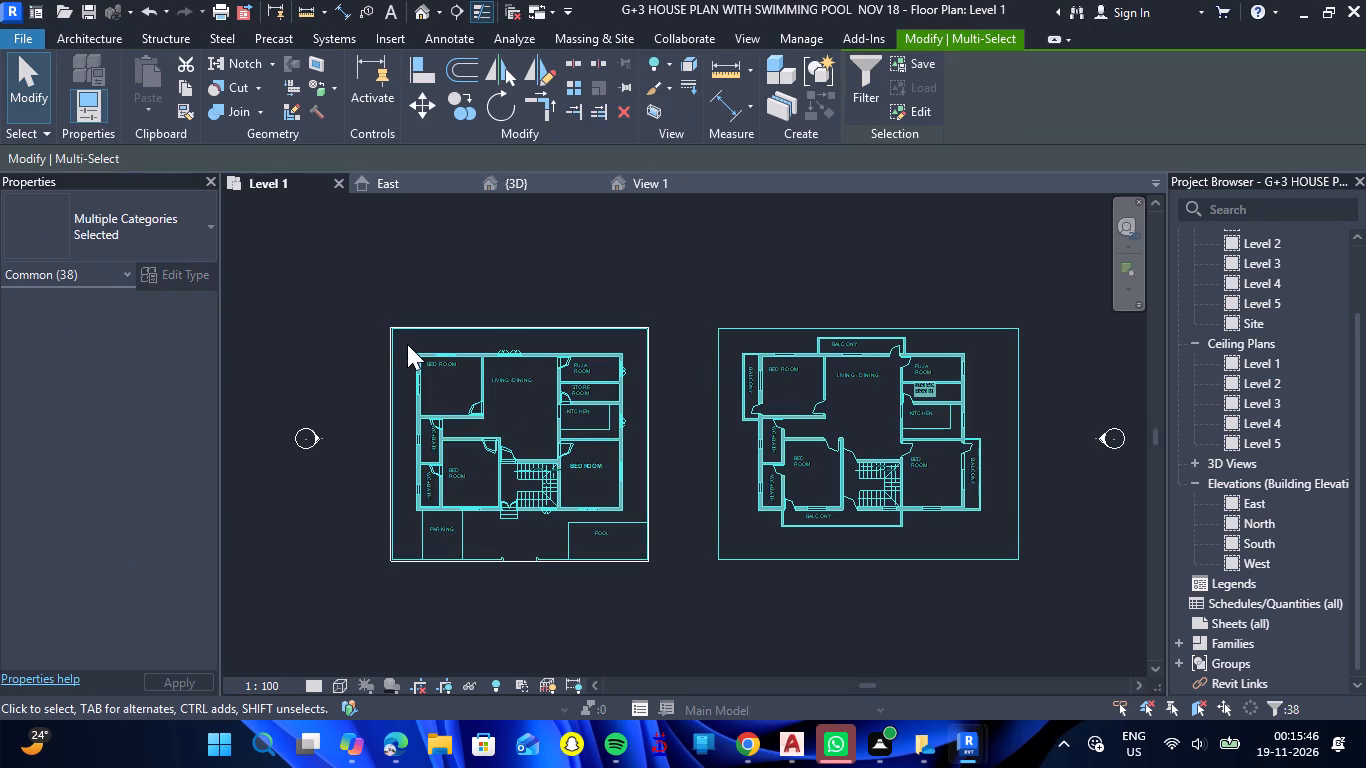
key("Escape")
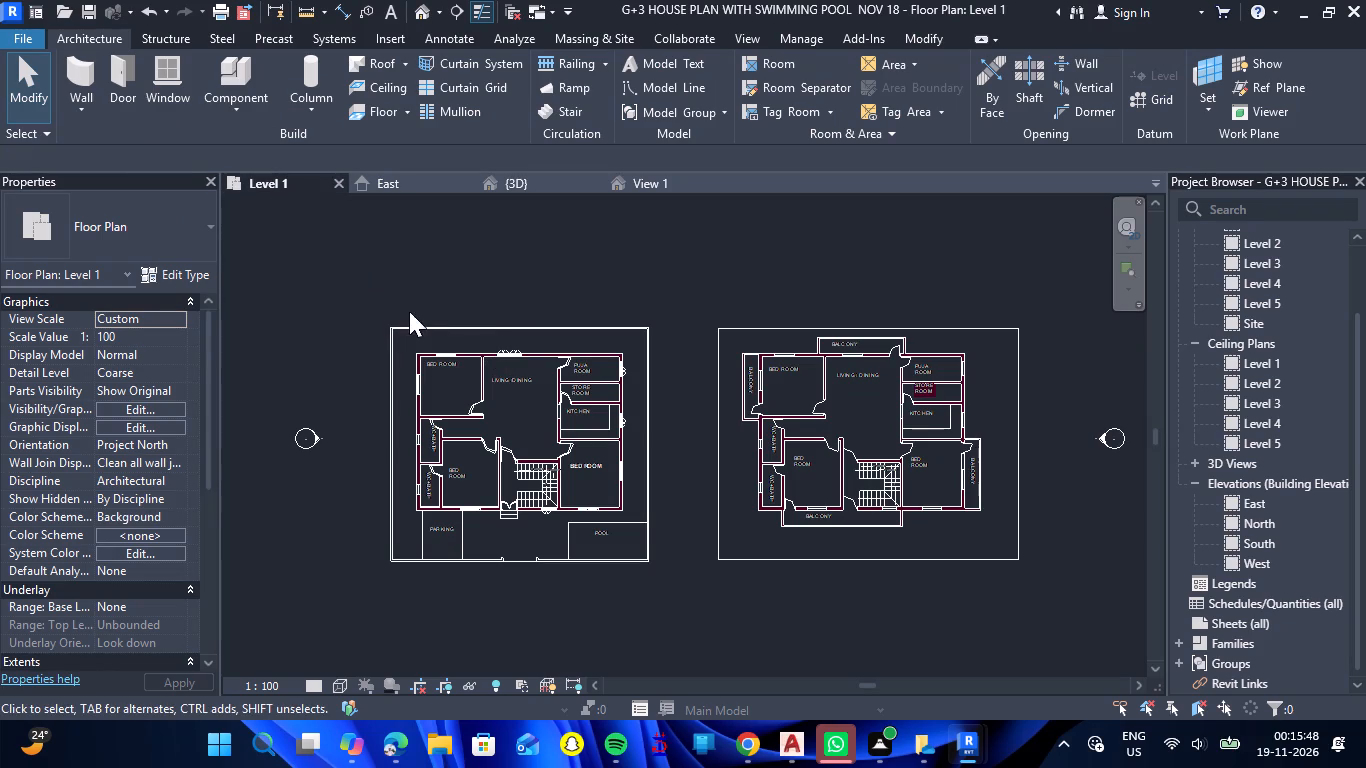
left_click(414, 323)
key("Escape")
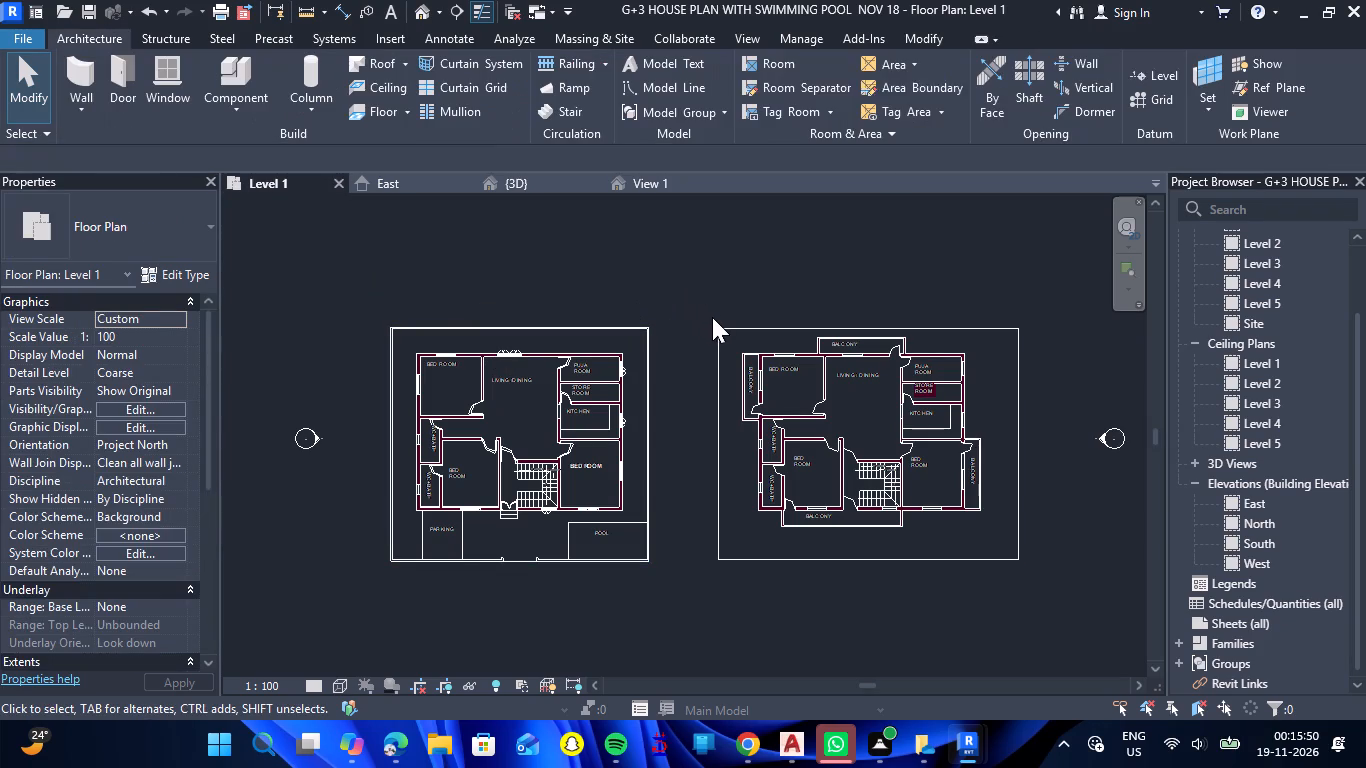
Move the CAD plan so the upper-floor drawing's top-left boundary corner meets the top-left corner of the modelled house's site boundary.
left_click(716, 327)
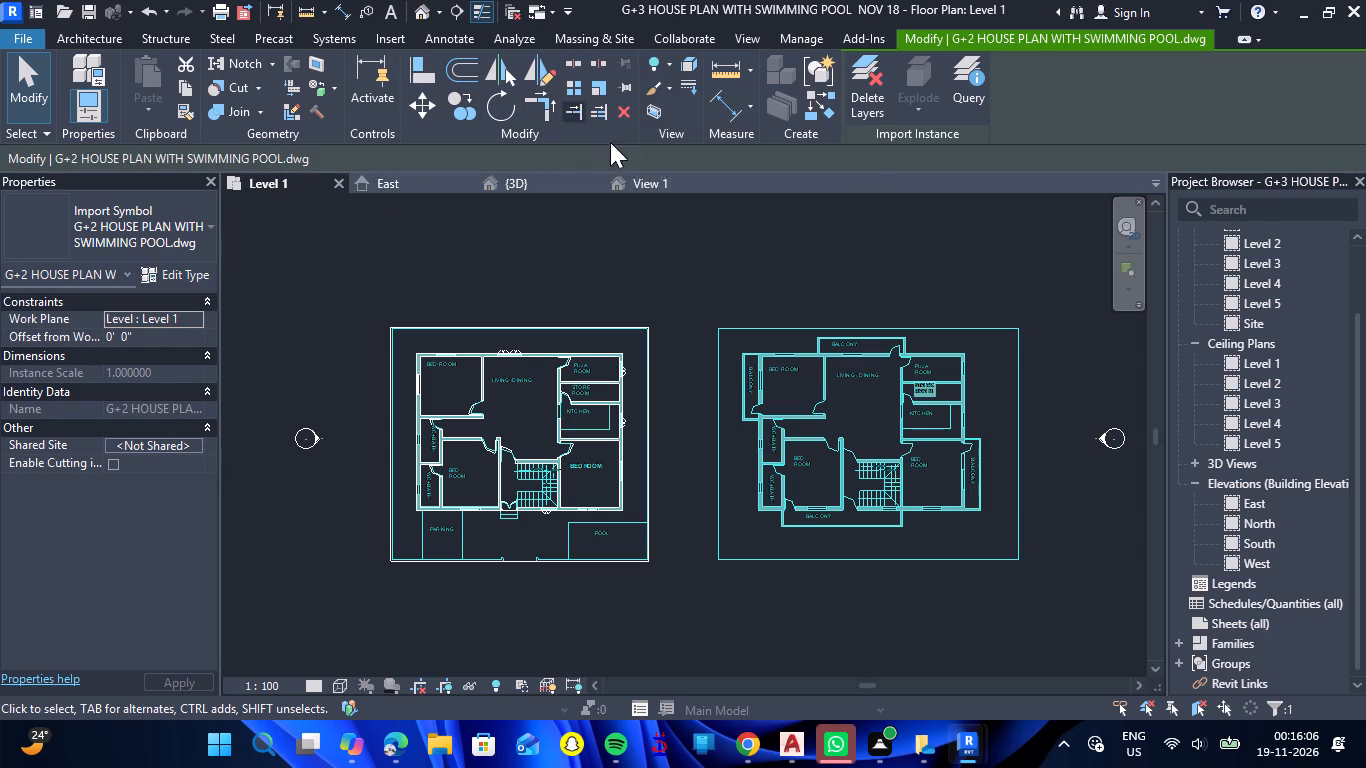
left_click(416, 110)
left_click(716, 329)
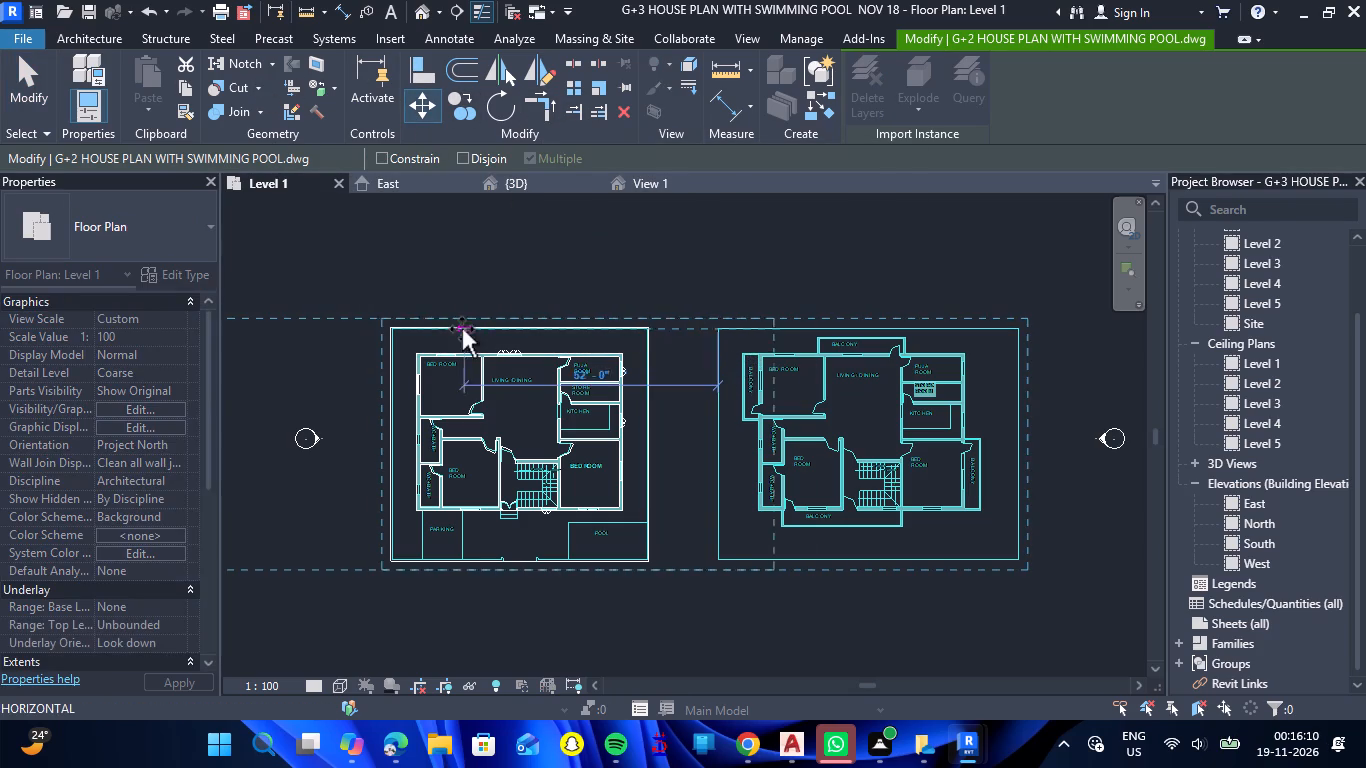
scroll(395, 334, "up", 12)
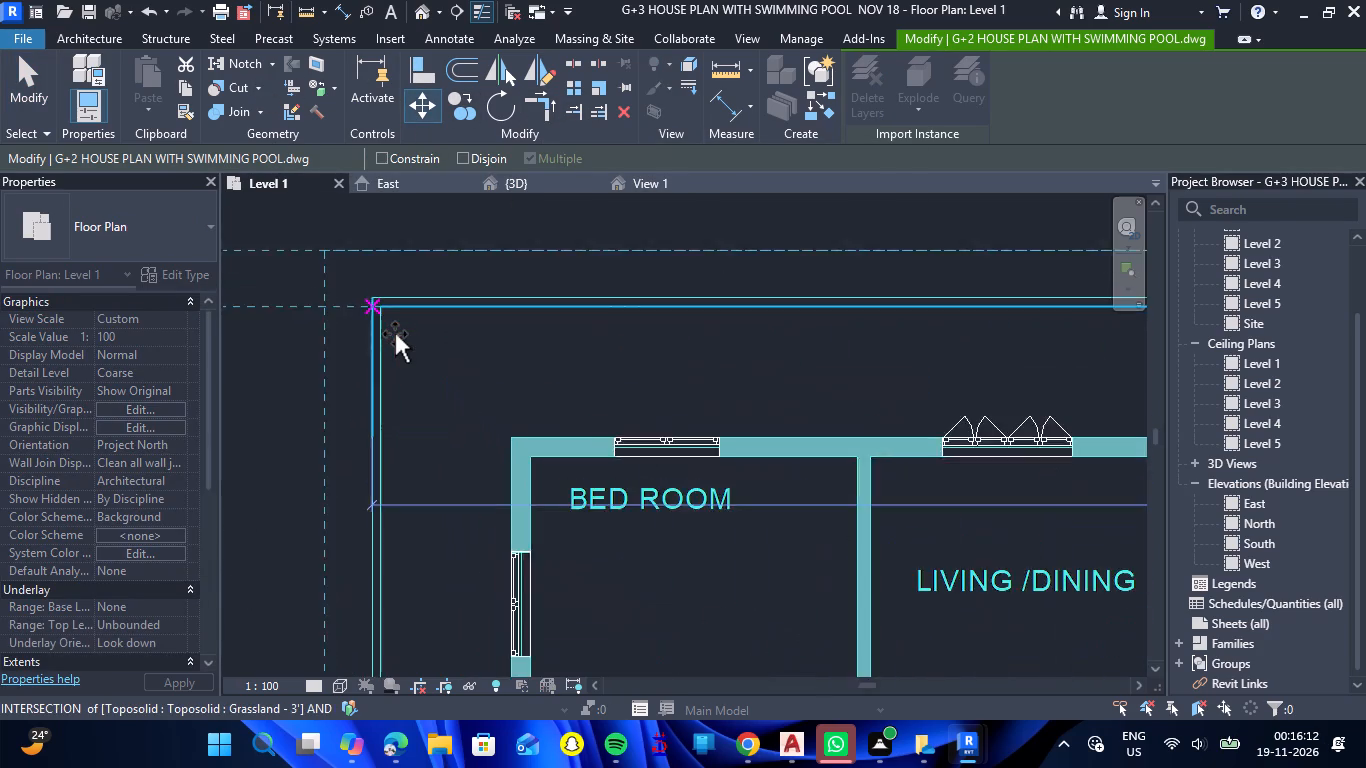
scroll(395, 334, "up", 5)
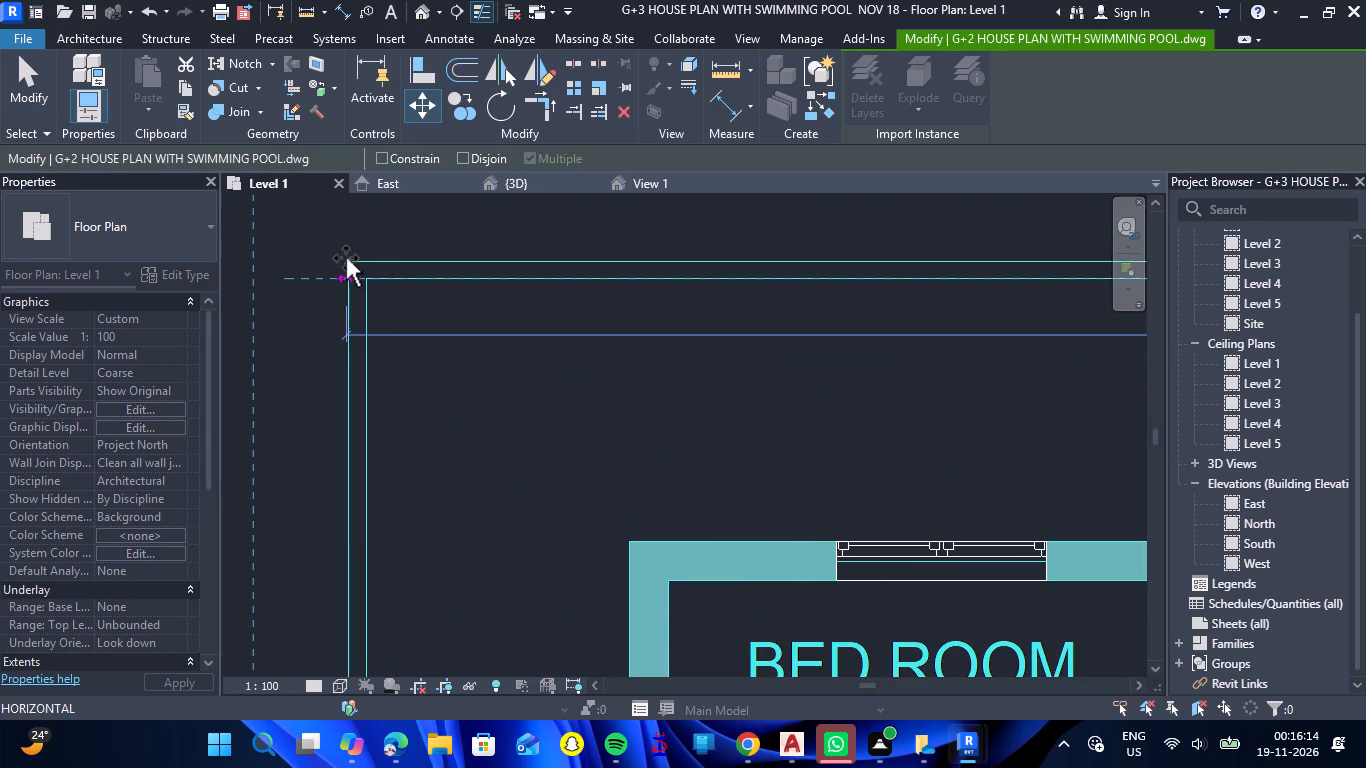
left_click(347, 273)
Nudge the CAD plan six increments to the left, lining up the upper-floor drawing's walls with the modelled walls.
scroll(349, 273, "down", 7)
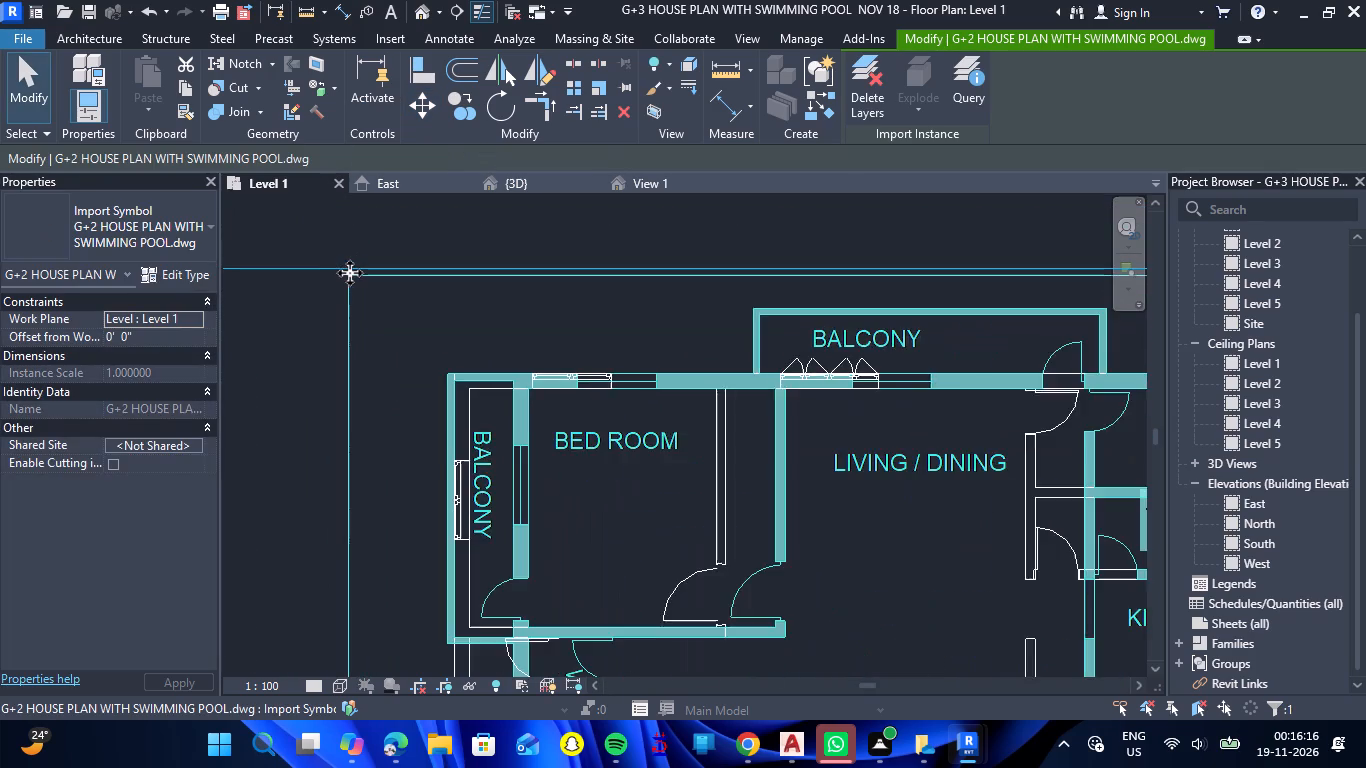
scroll(350, 273, "down", 8)
scroll(420, 318, "up", 5)
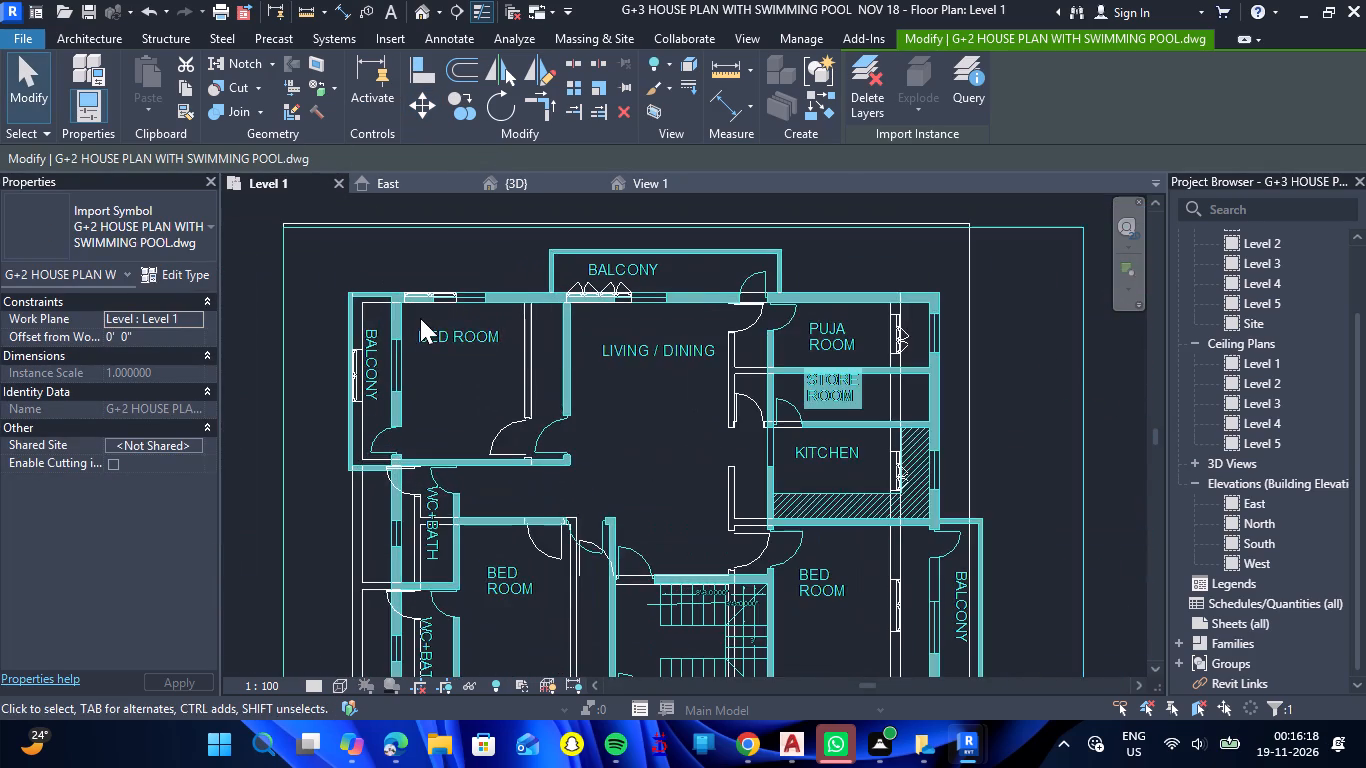
scroll(420, 318, "down", 2)
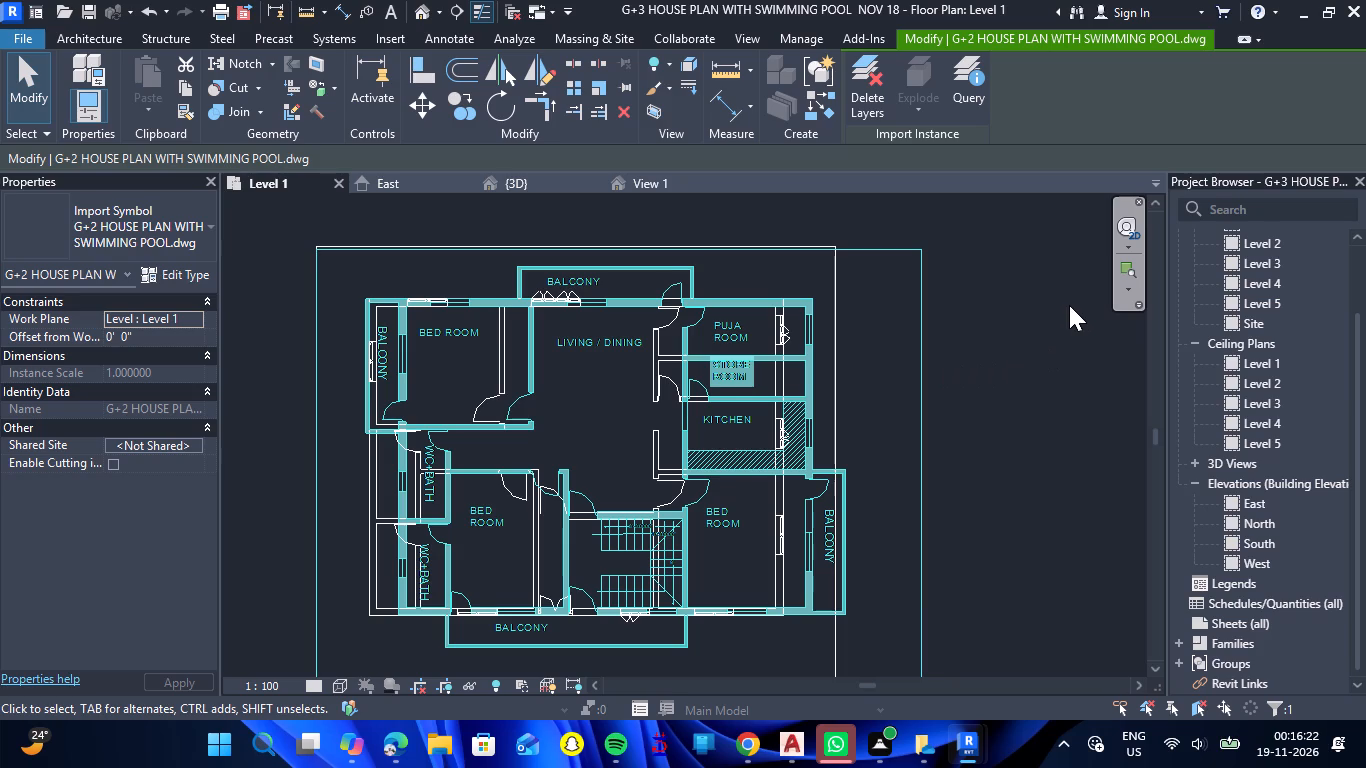
key("Left")
key("Left")
key("Left")
key("Left")
key("Left")
key("Left")
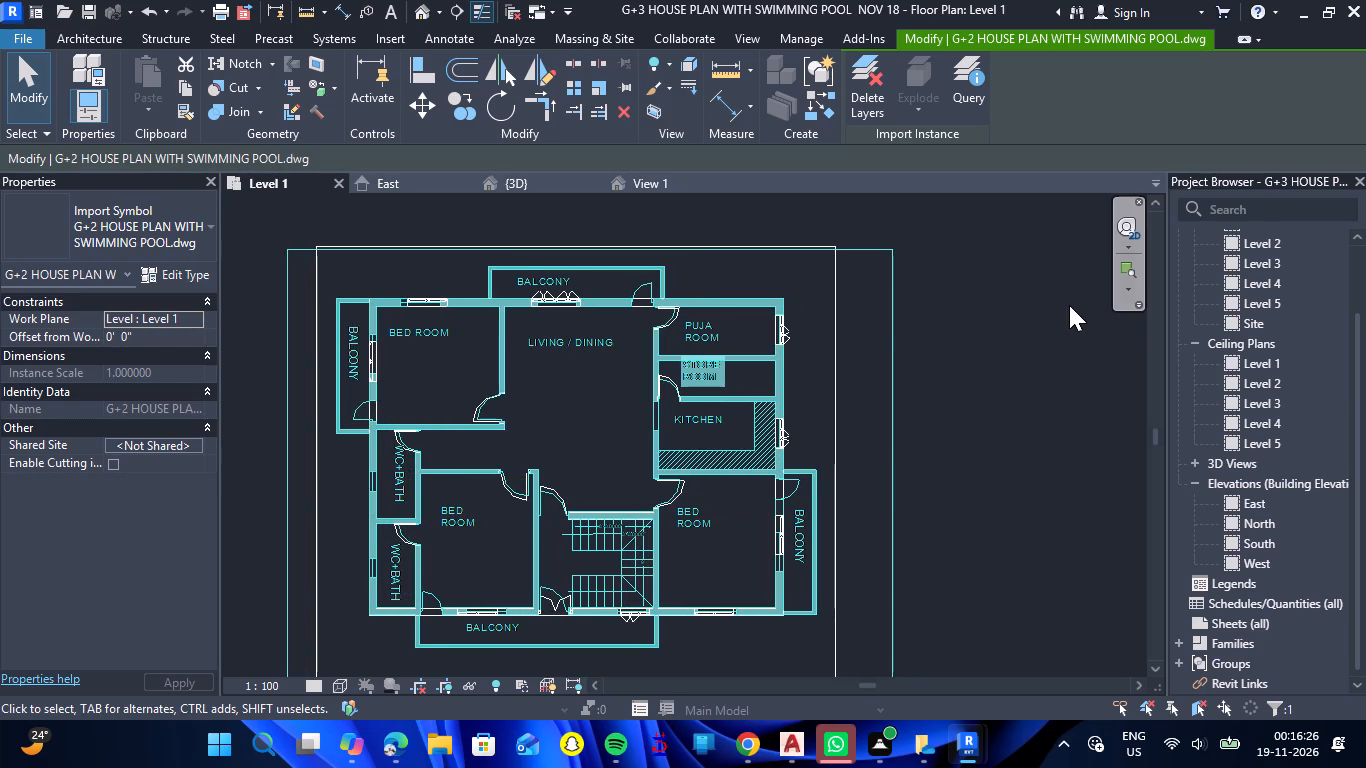
scroll(639, 301, "up", 5)
scroll(651, 310, "down", 7)
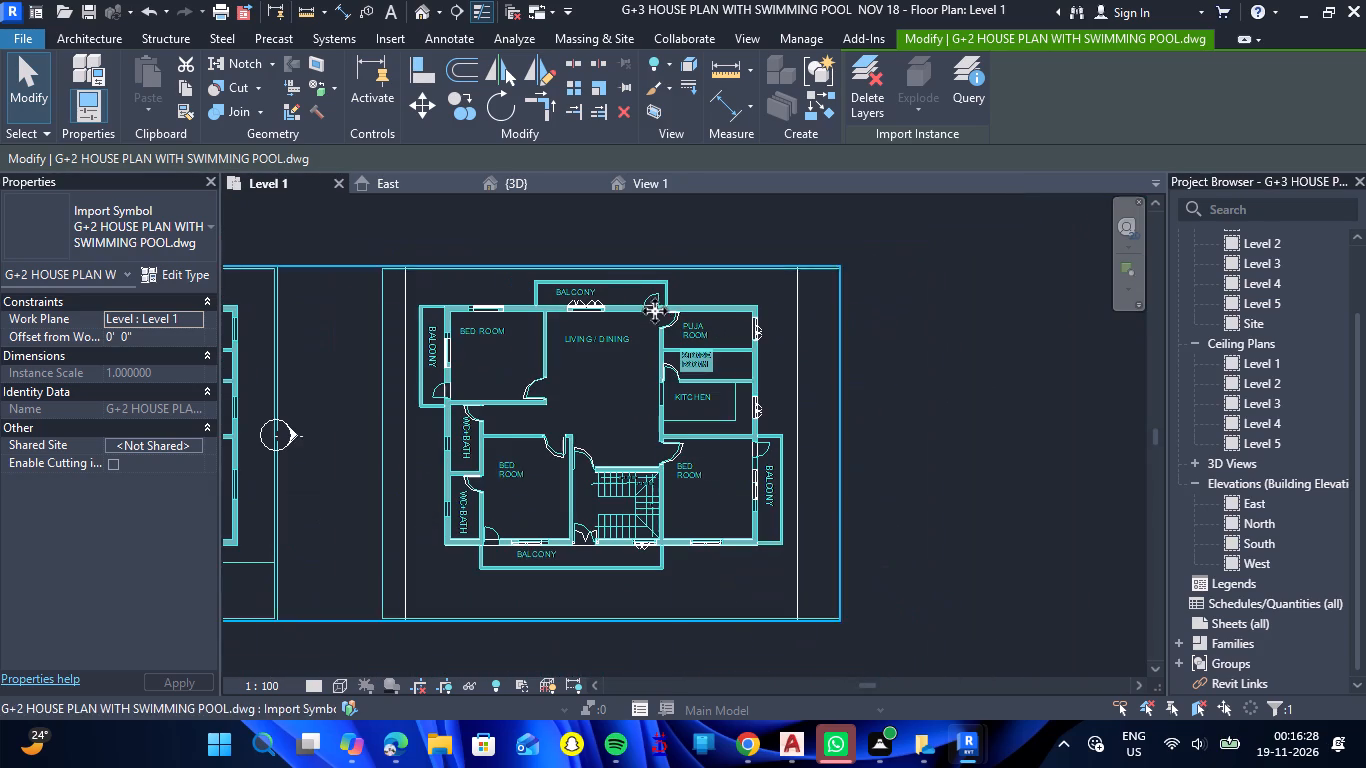
left_click(903, 359)
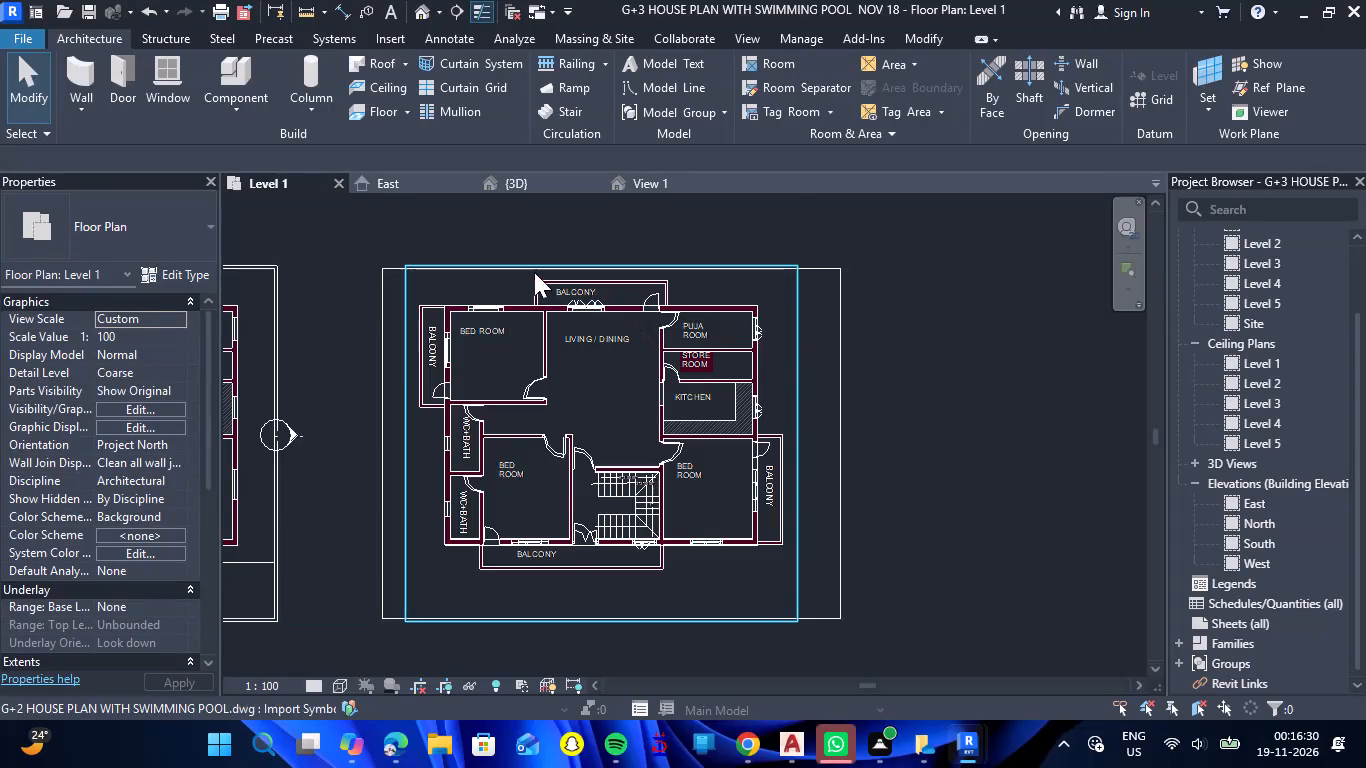
Check the repositioned upper-floor drawing against the modelled walls in the 3D view and the Level 1 plan.
scroll(533, 287, "up", 5)
scroll(533, 287, "down", 6)
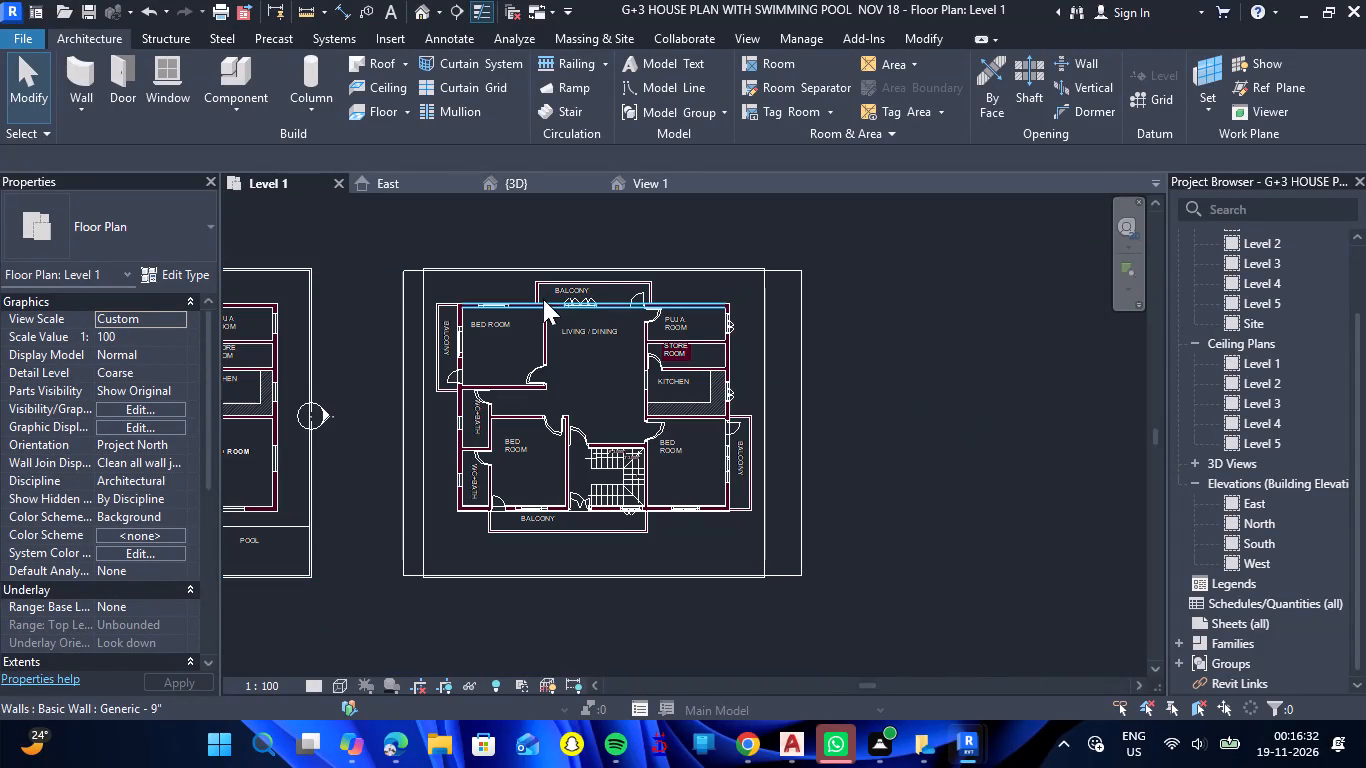
left_click(539, 181)
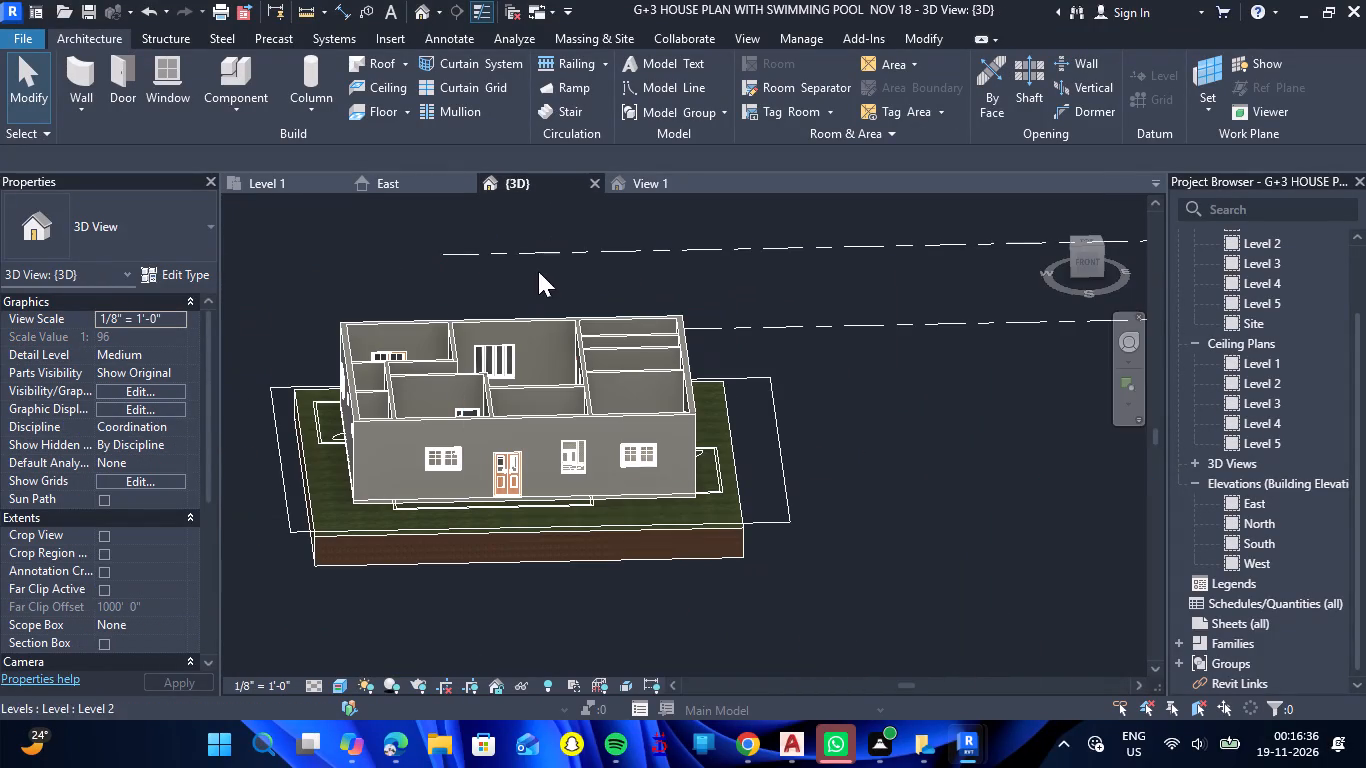
left_click(280, 187)
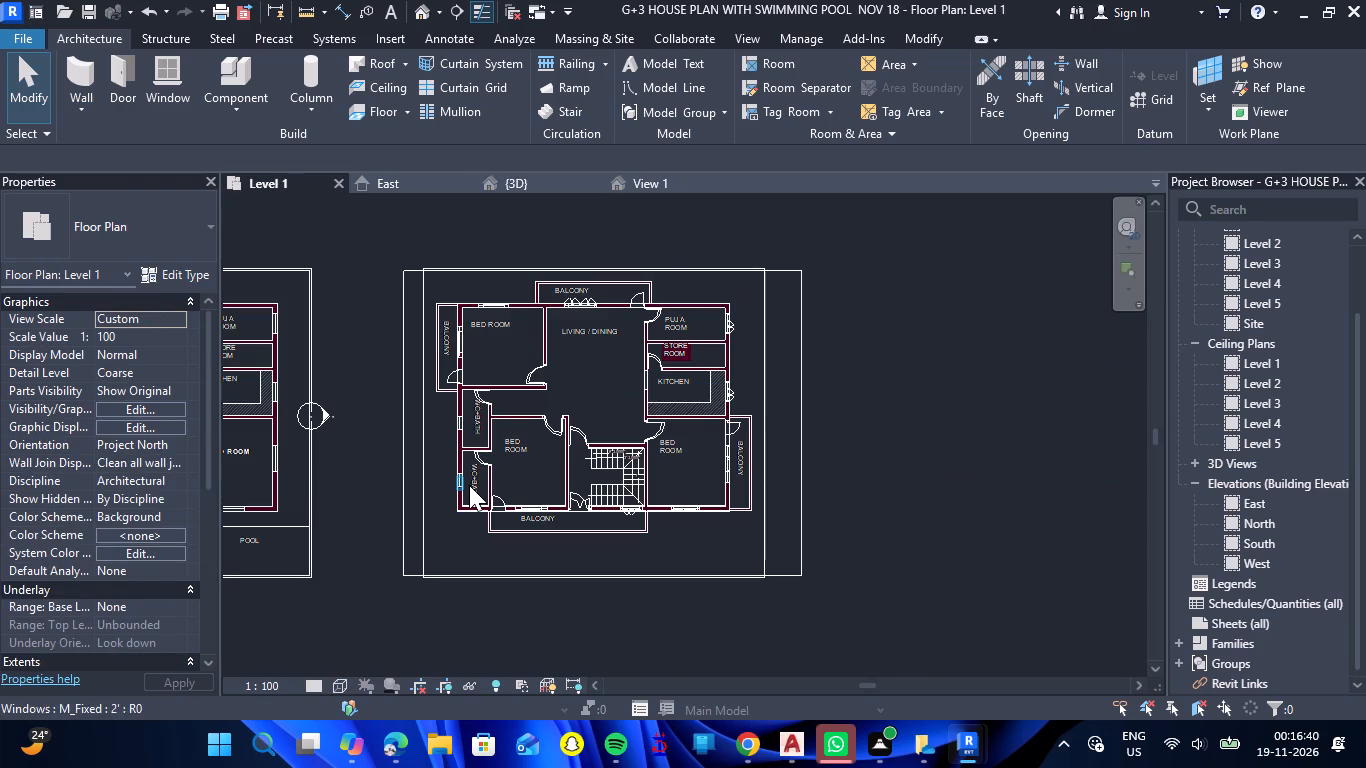
scroll(489, 482, "up", 9)
scroll(476, 546, "down", 3)
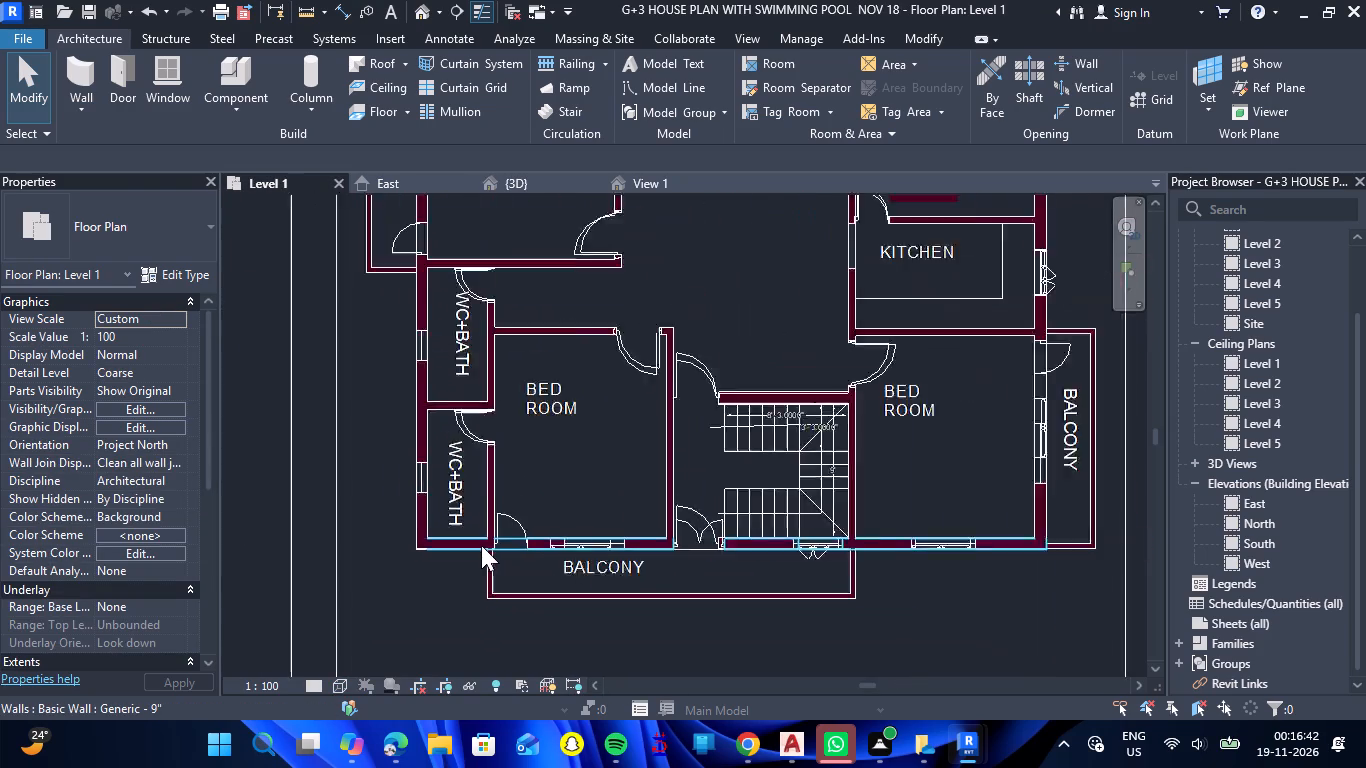
scroll(481, 545, "down", 5)
scroll(456, 346, "up", 5)
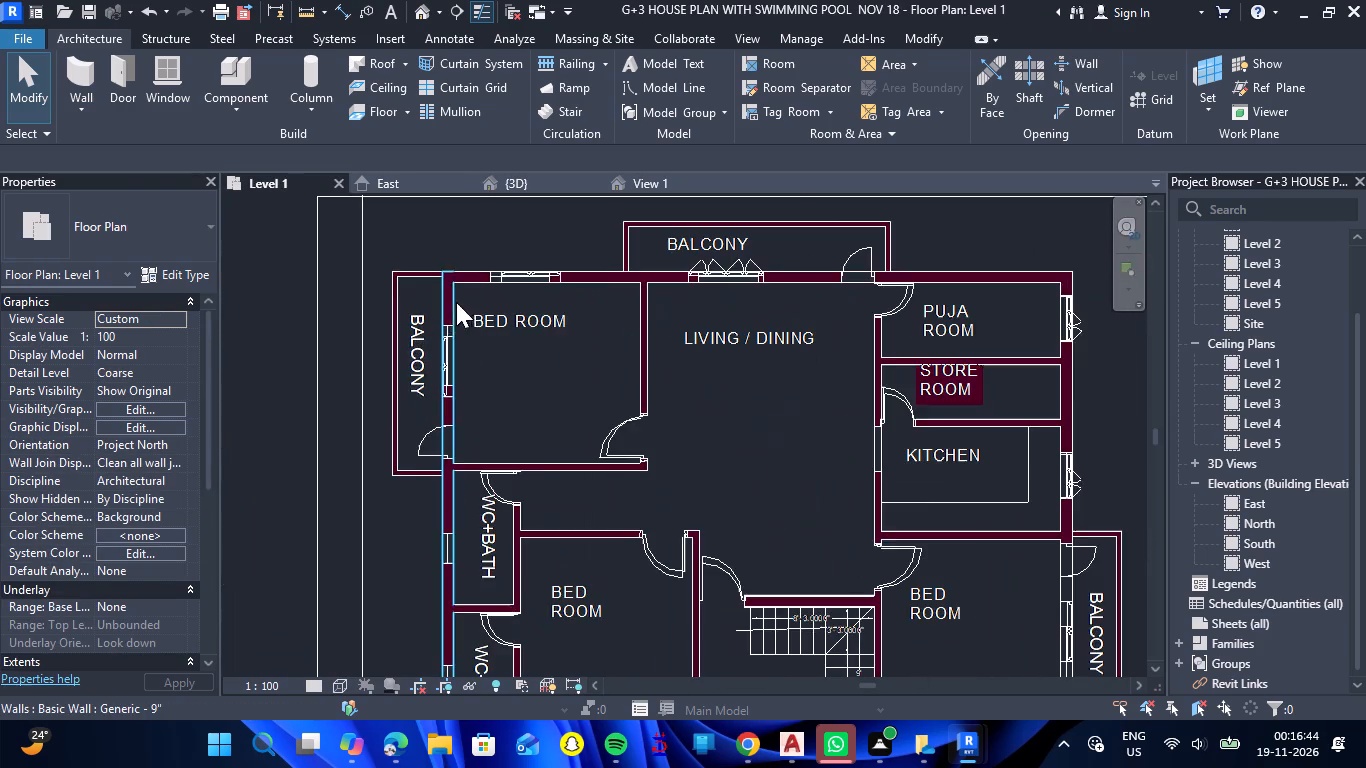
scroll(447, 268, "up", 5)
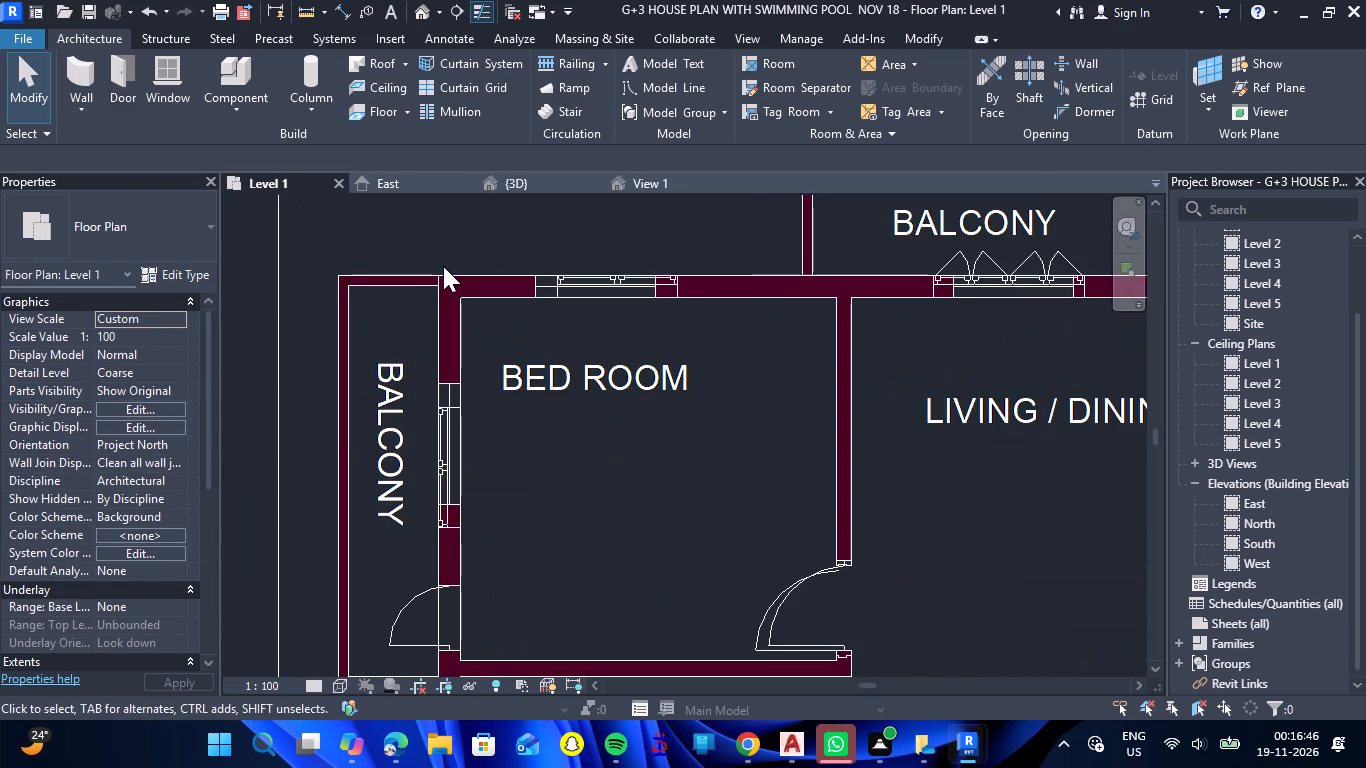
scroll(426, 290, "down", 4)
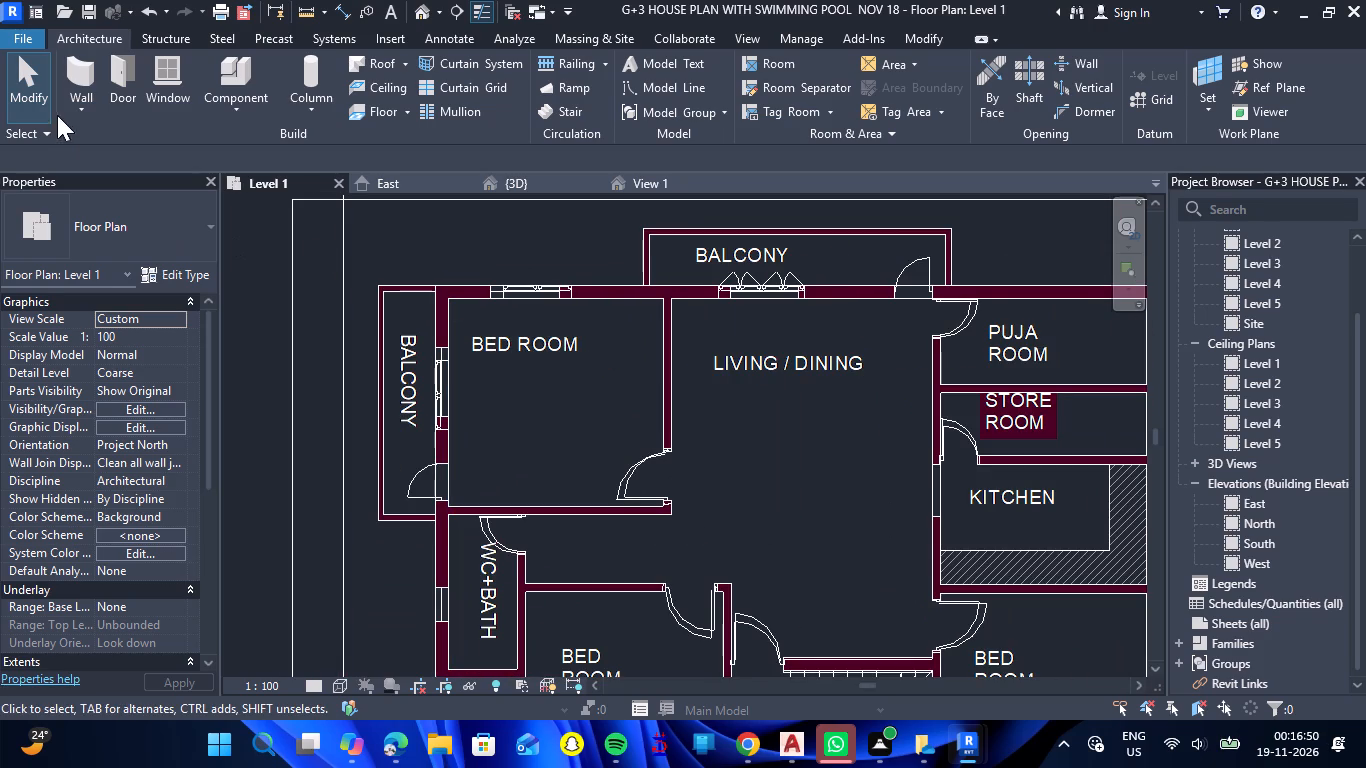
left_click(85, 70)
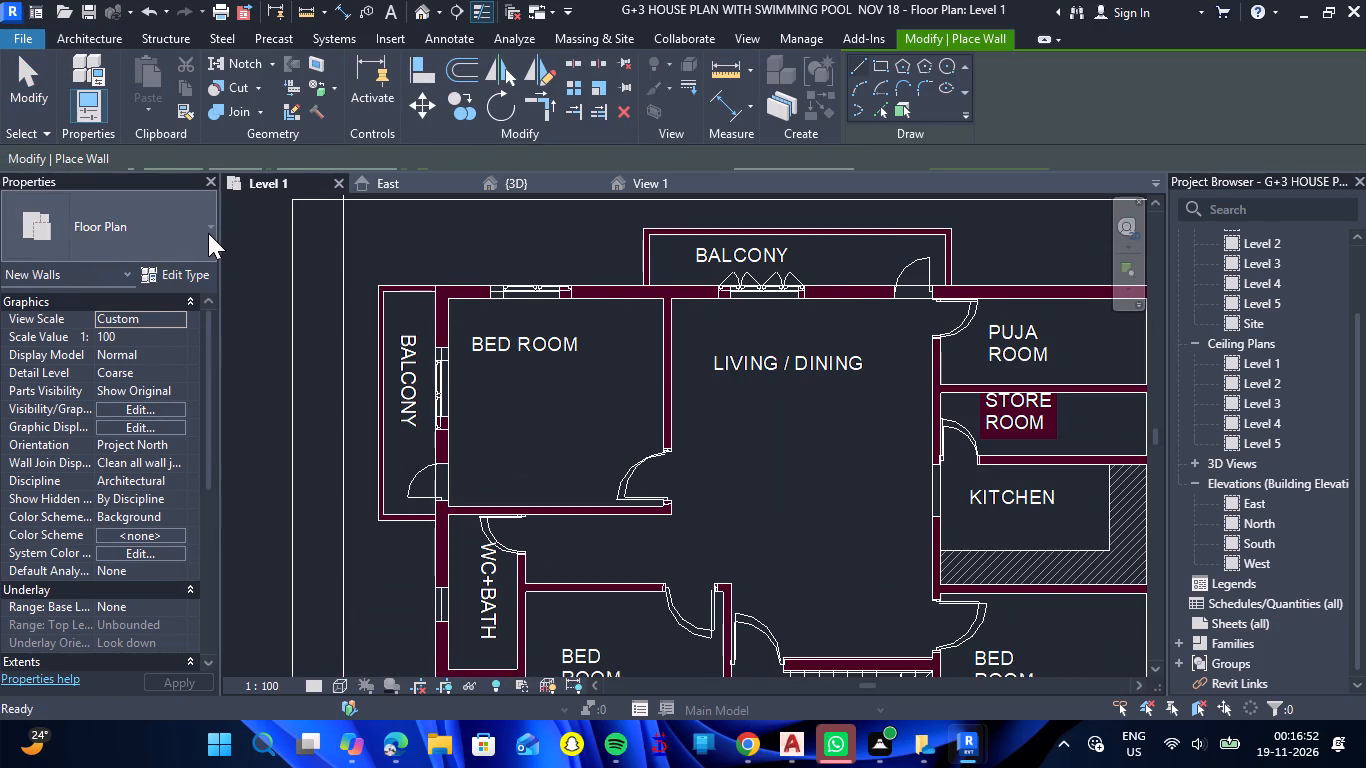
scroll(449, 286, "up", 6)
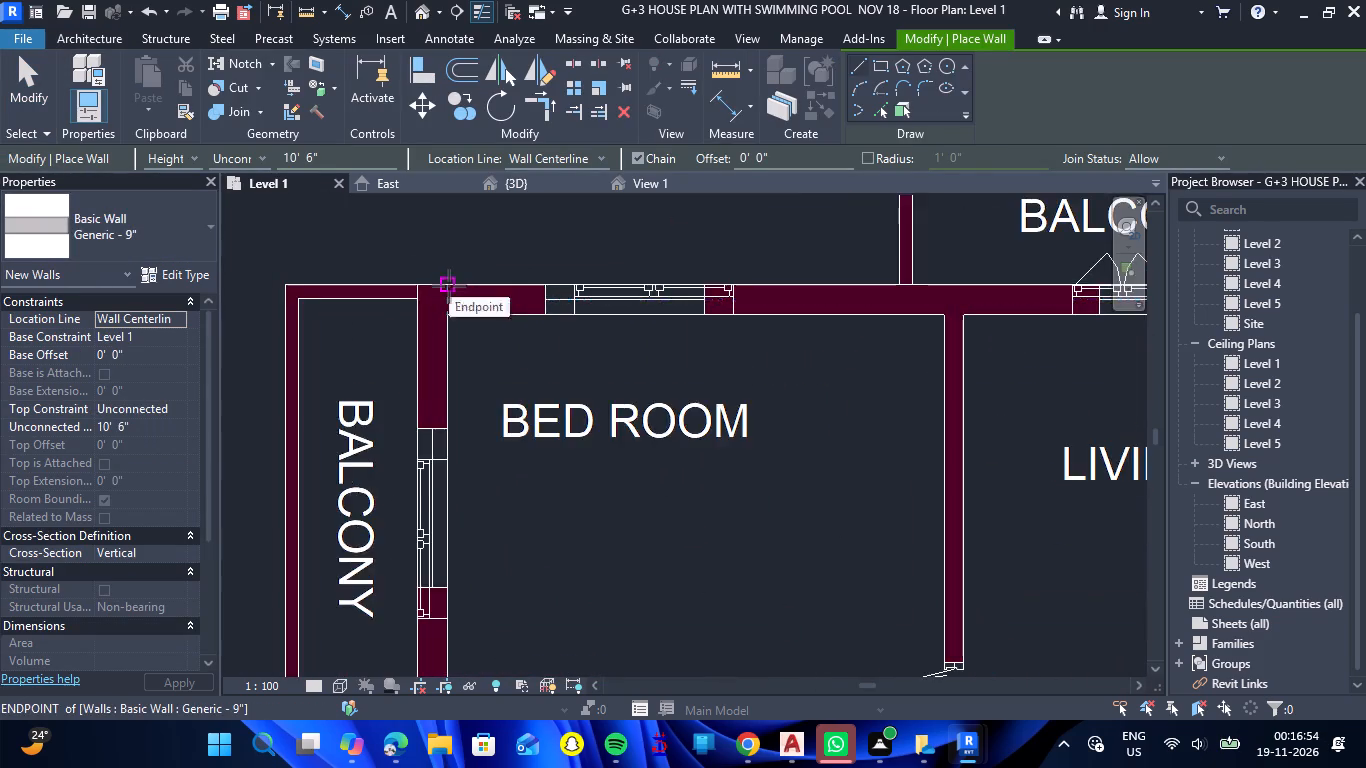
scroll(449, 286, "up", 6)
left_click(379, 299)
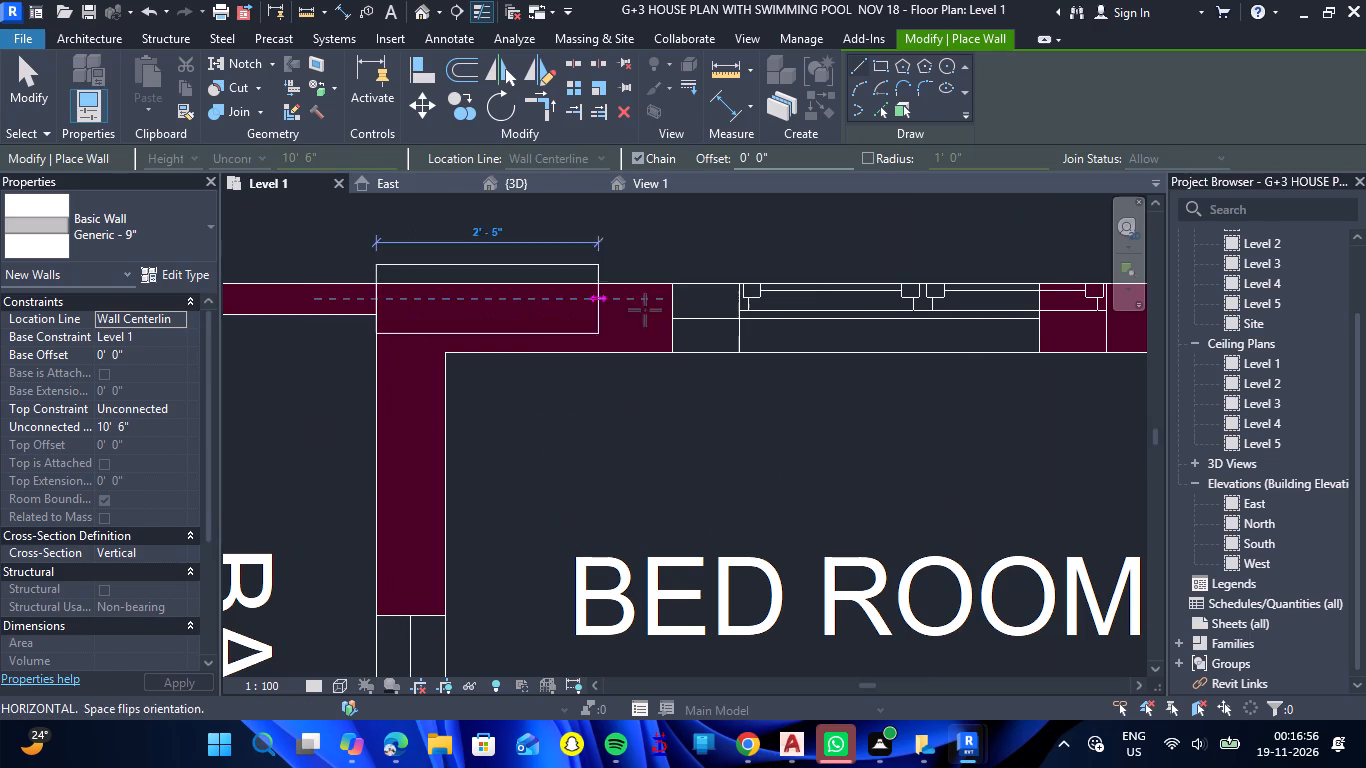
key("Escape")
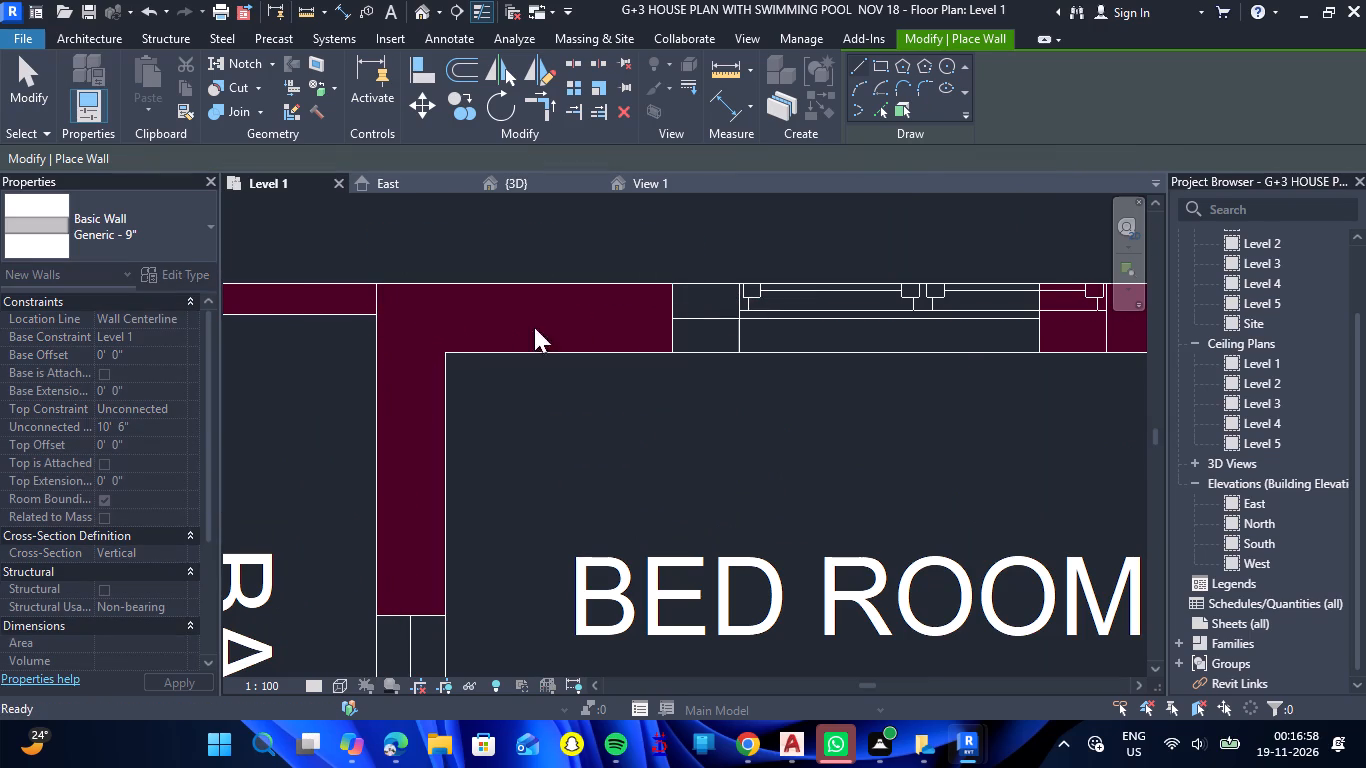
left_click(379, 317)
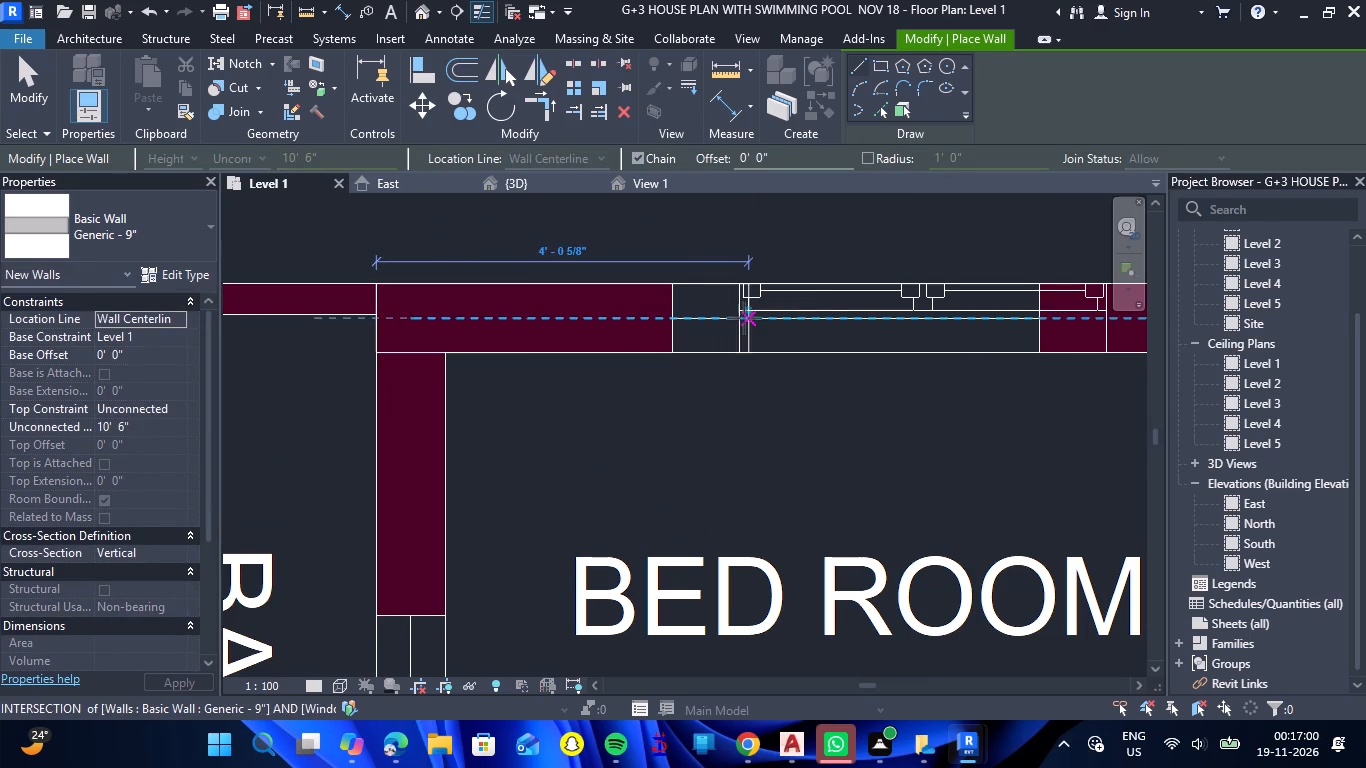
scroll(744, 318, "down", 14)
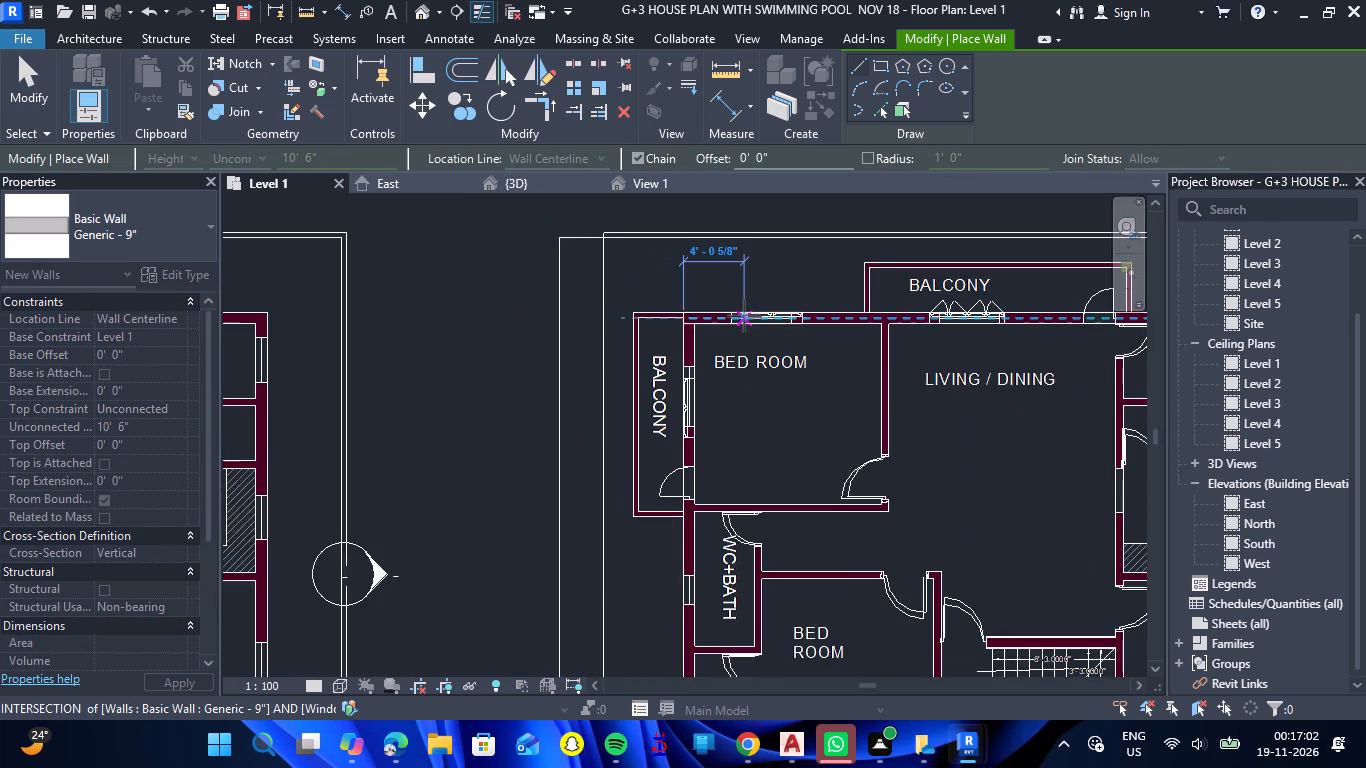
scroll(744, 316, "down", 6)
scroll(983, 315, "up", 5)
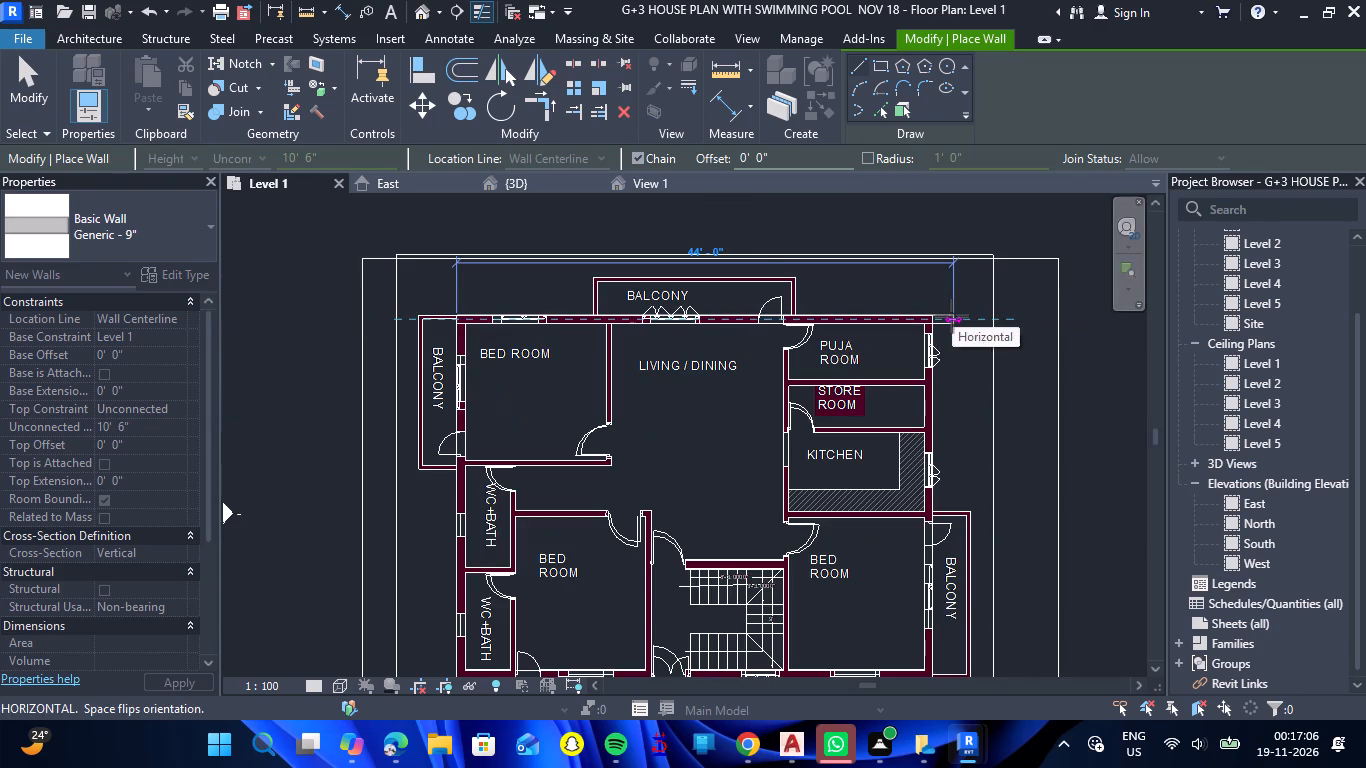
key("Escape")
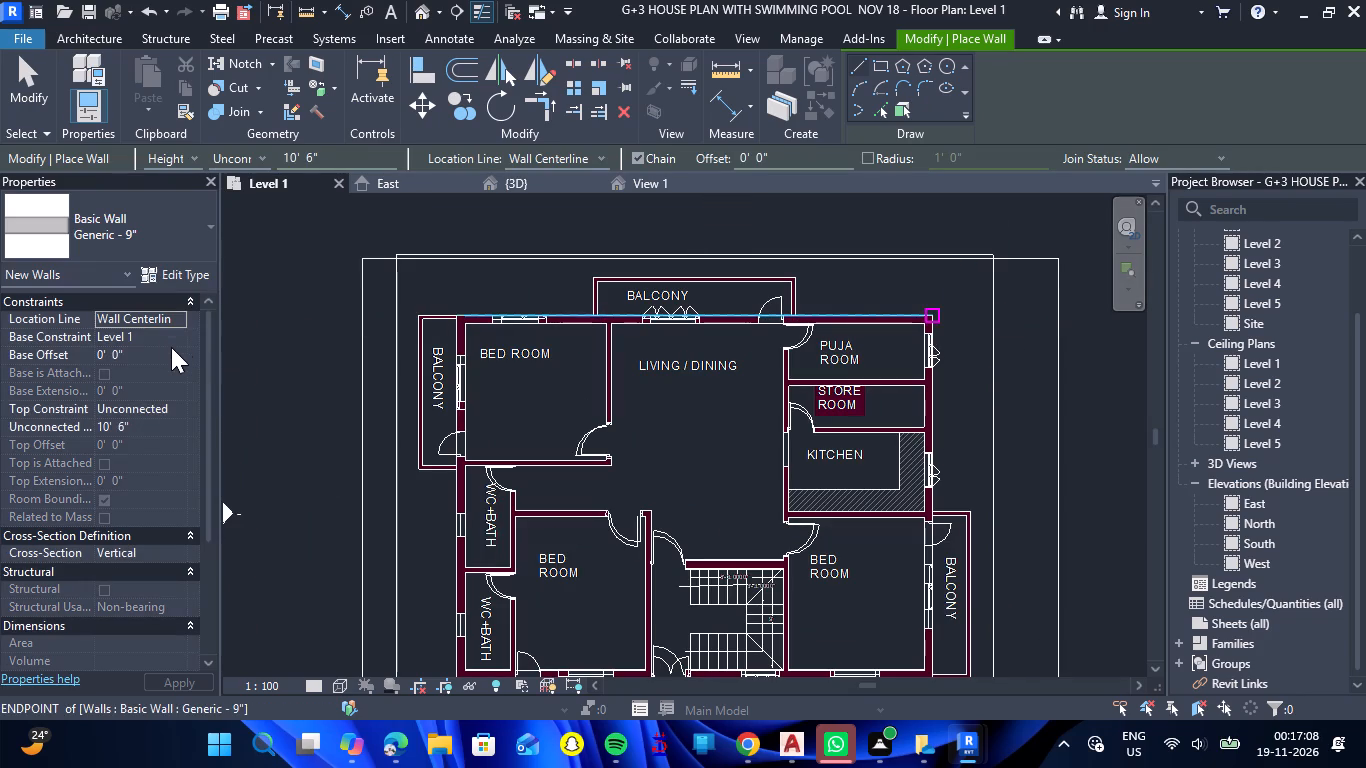
Draw a Generic - 9" wall based on Level 2, about 43' long, along the plan's top outer wall from bedroom corner to puja room corner.
scroll(161, 430, "down", 10)
scroll(161, 431, "up", 6)
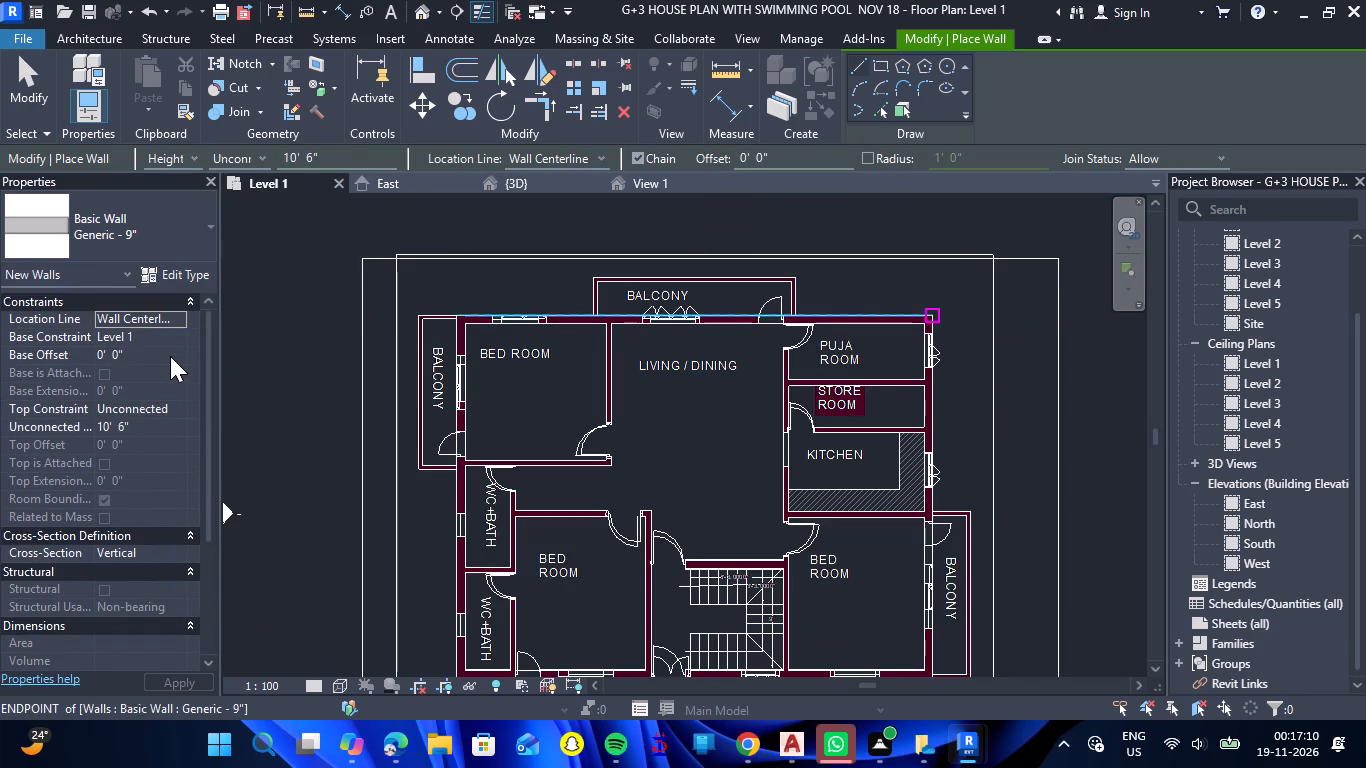
left_click(179, 342)
left_click(150, 366)
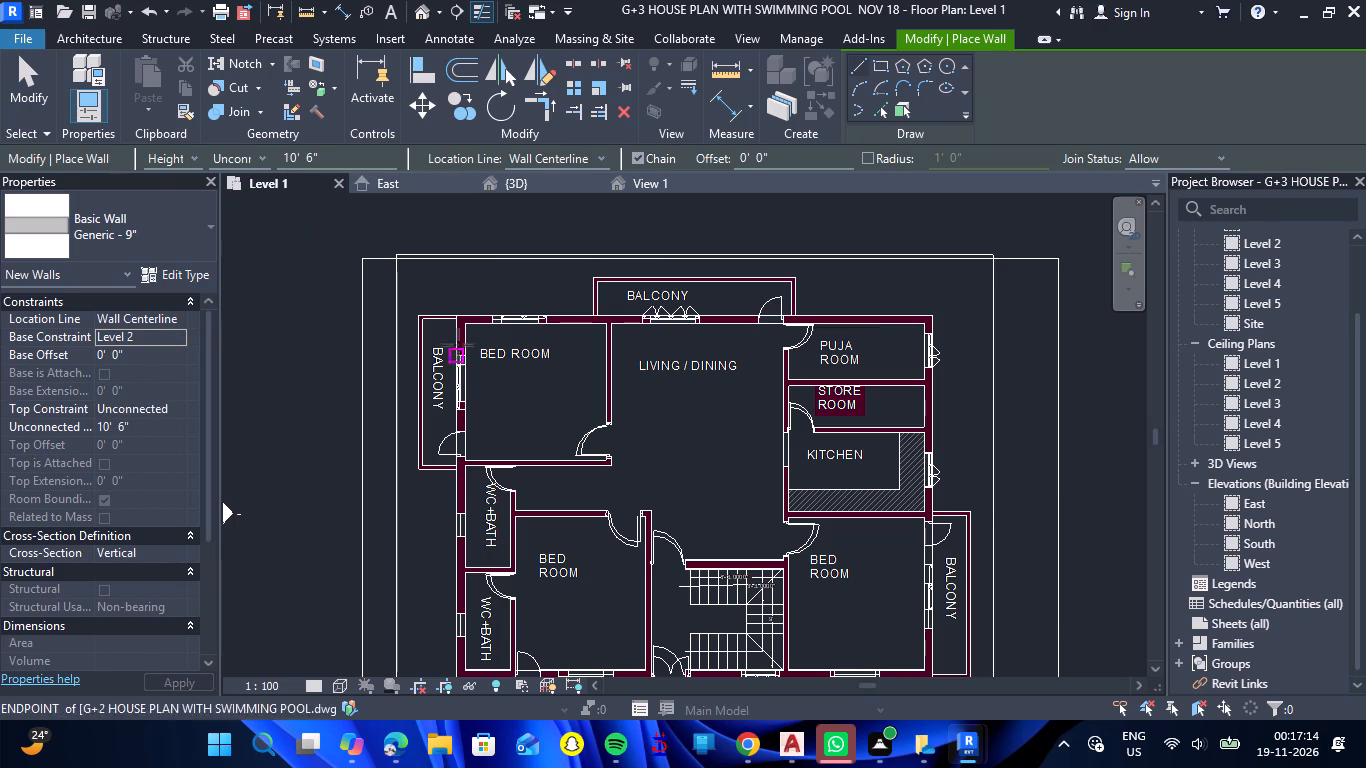
scroll(452, 321, "up", 13)
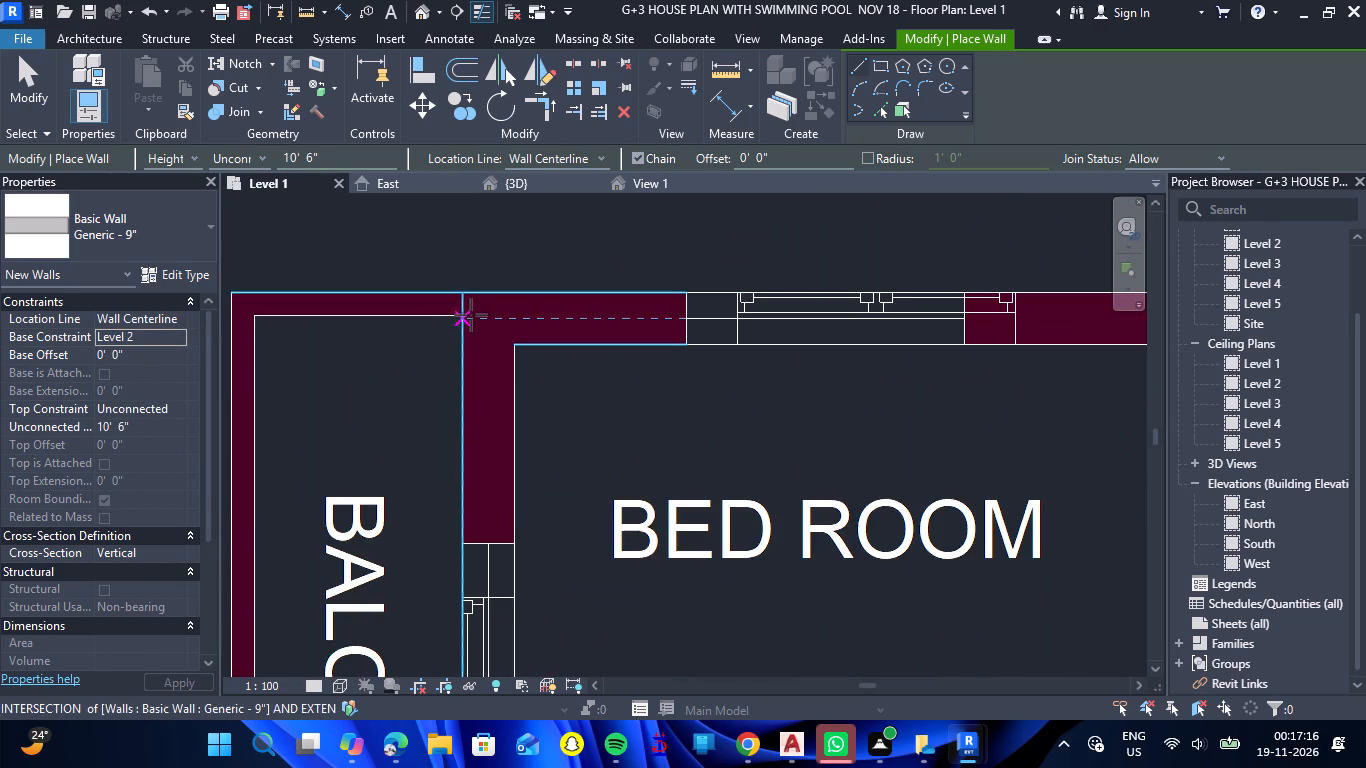
left_click(465, 317)
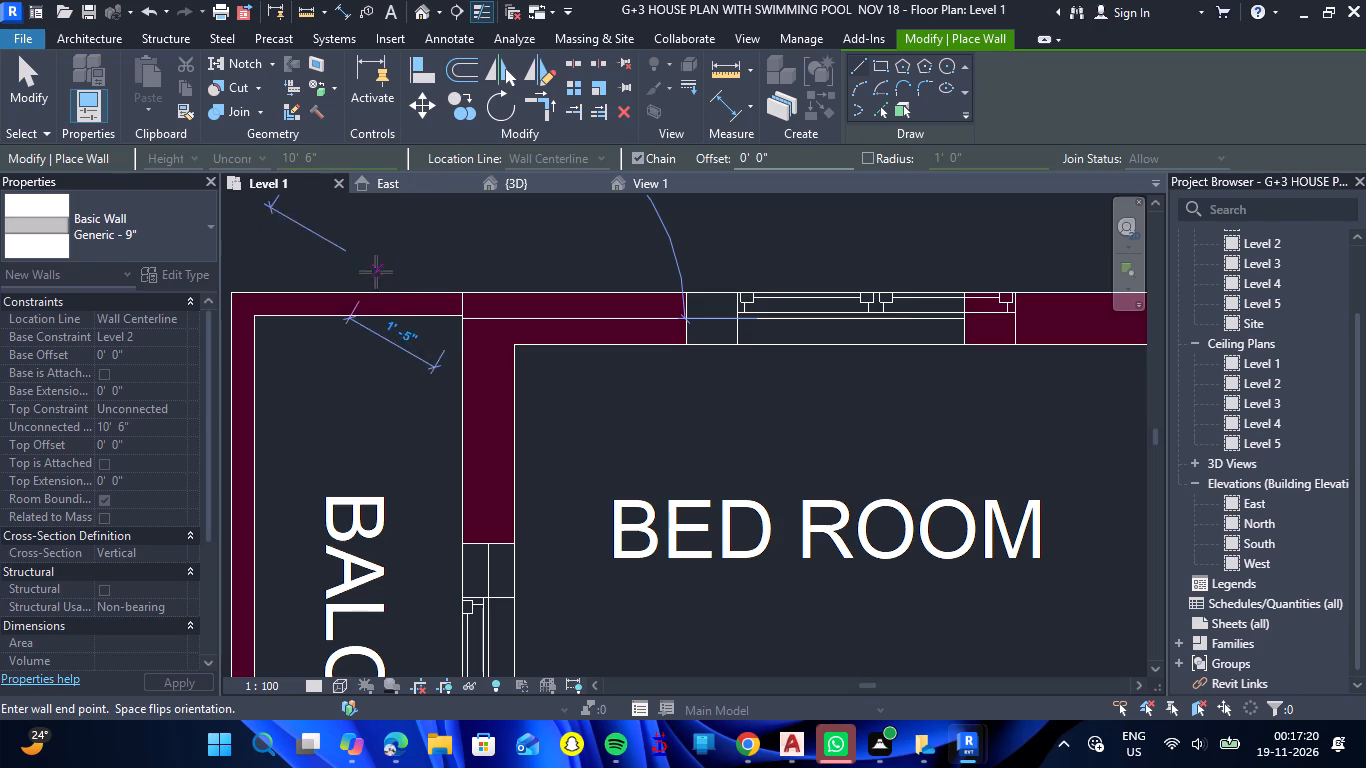
scroll(571, 315, "down", 13)
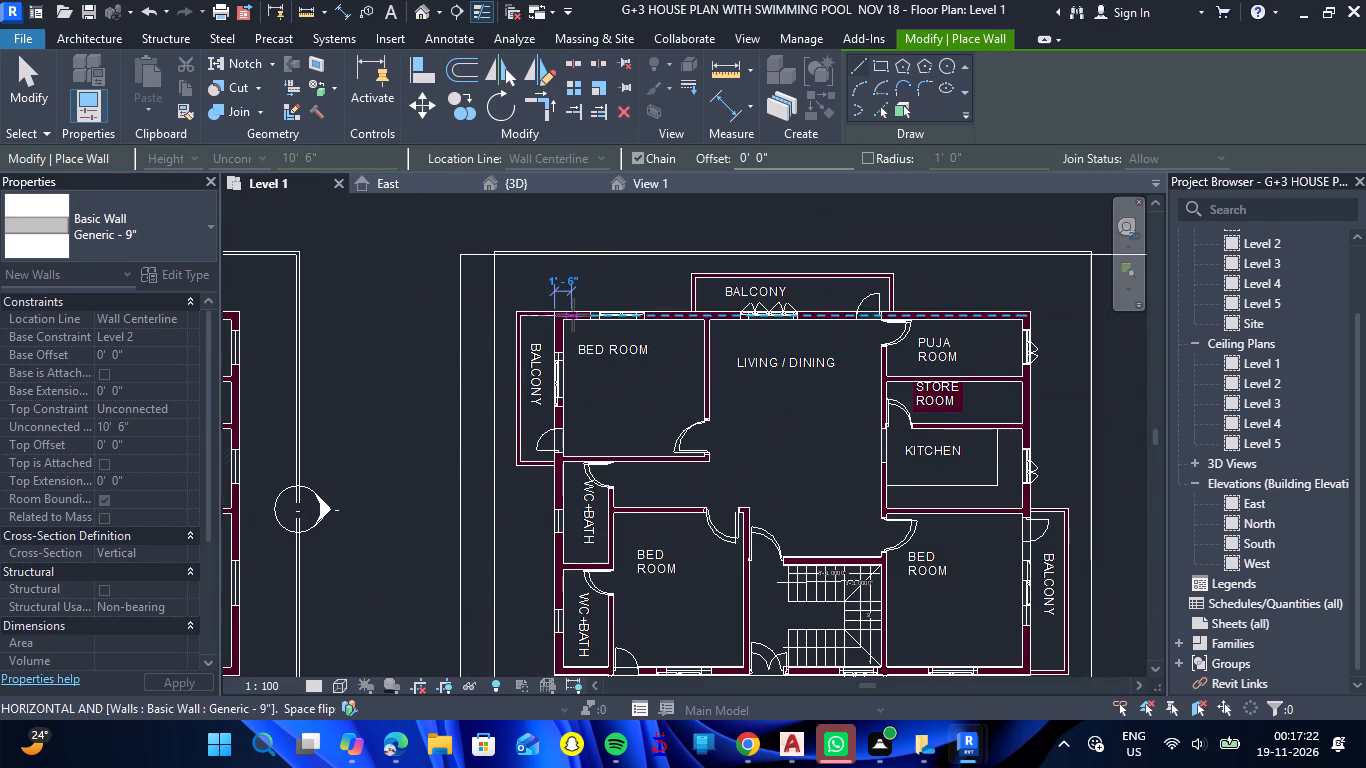
scroll(1044, 308, "up", 5)
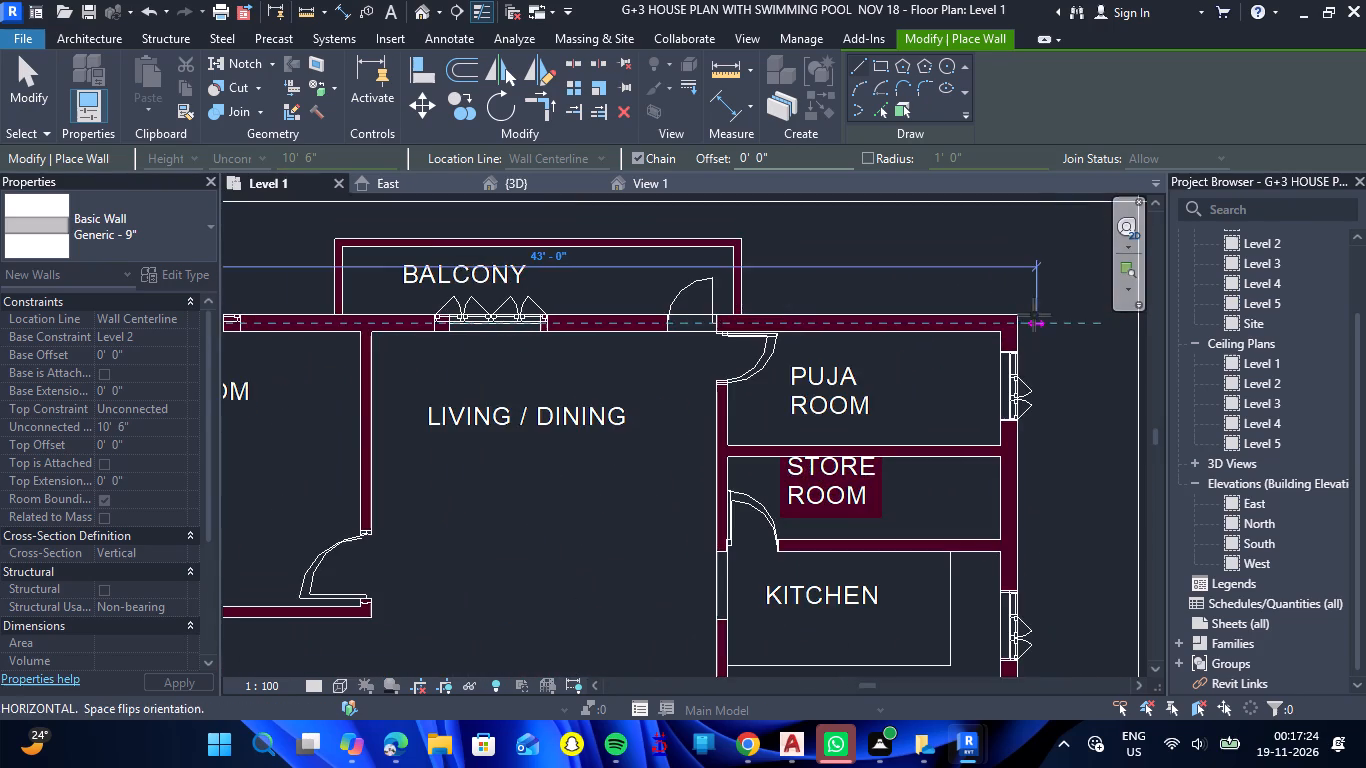
scroll(1031, 316, "up", 11)
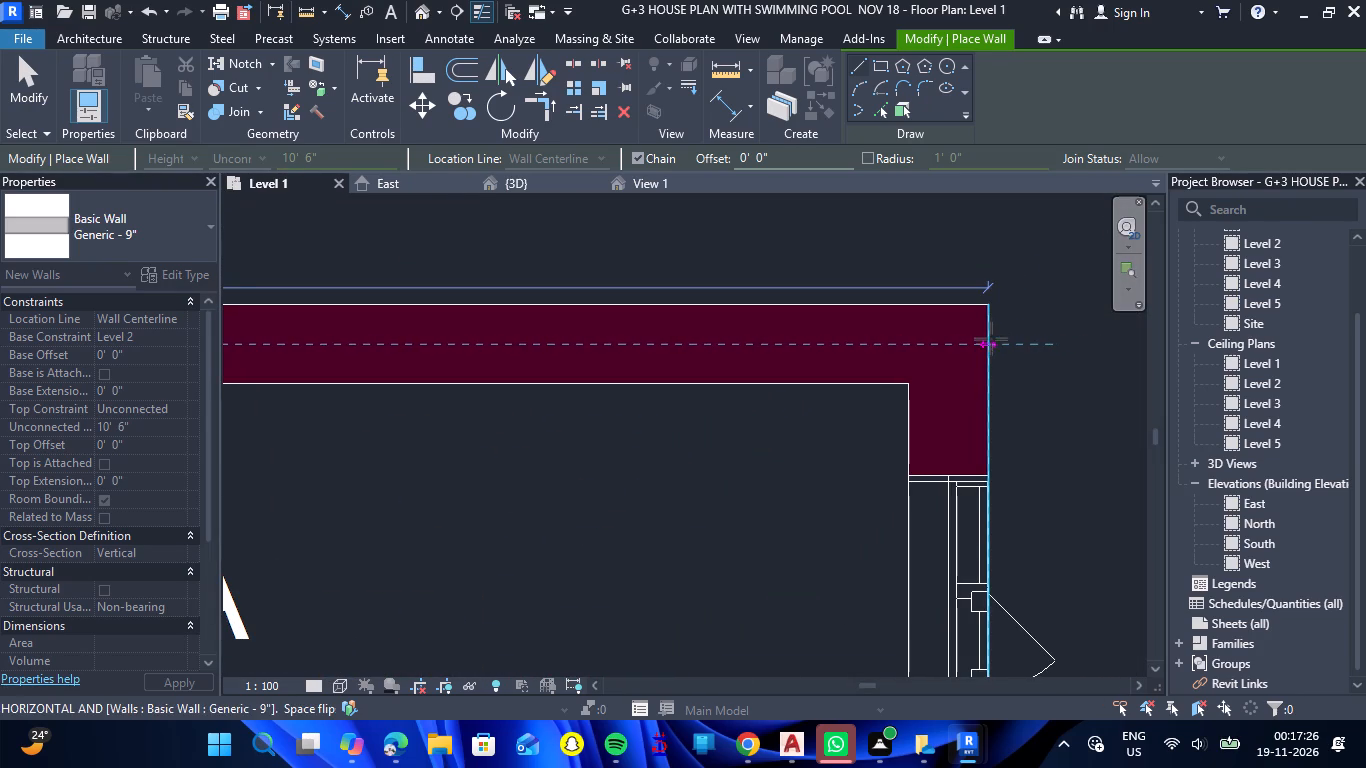
left_click(991, 346)
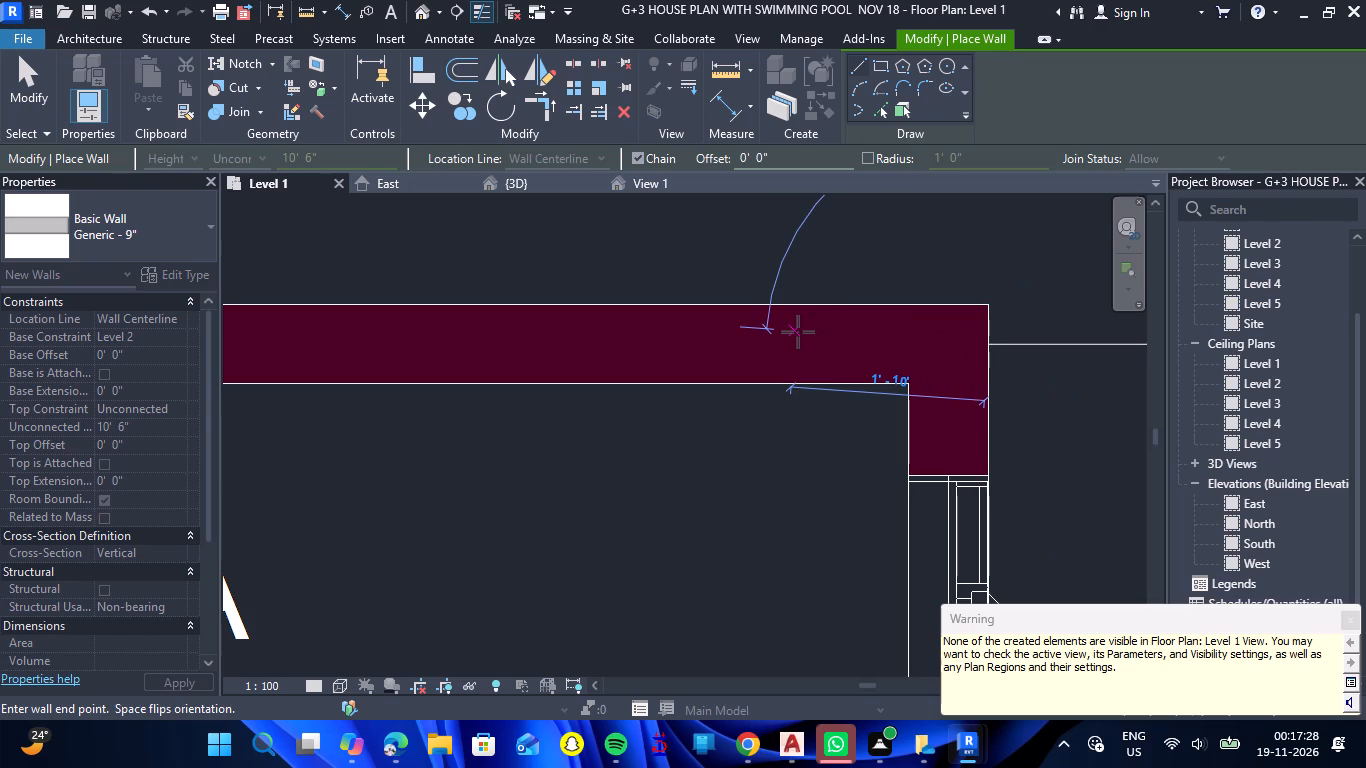
scroll(794, 332, "down", 7)
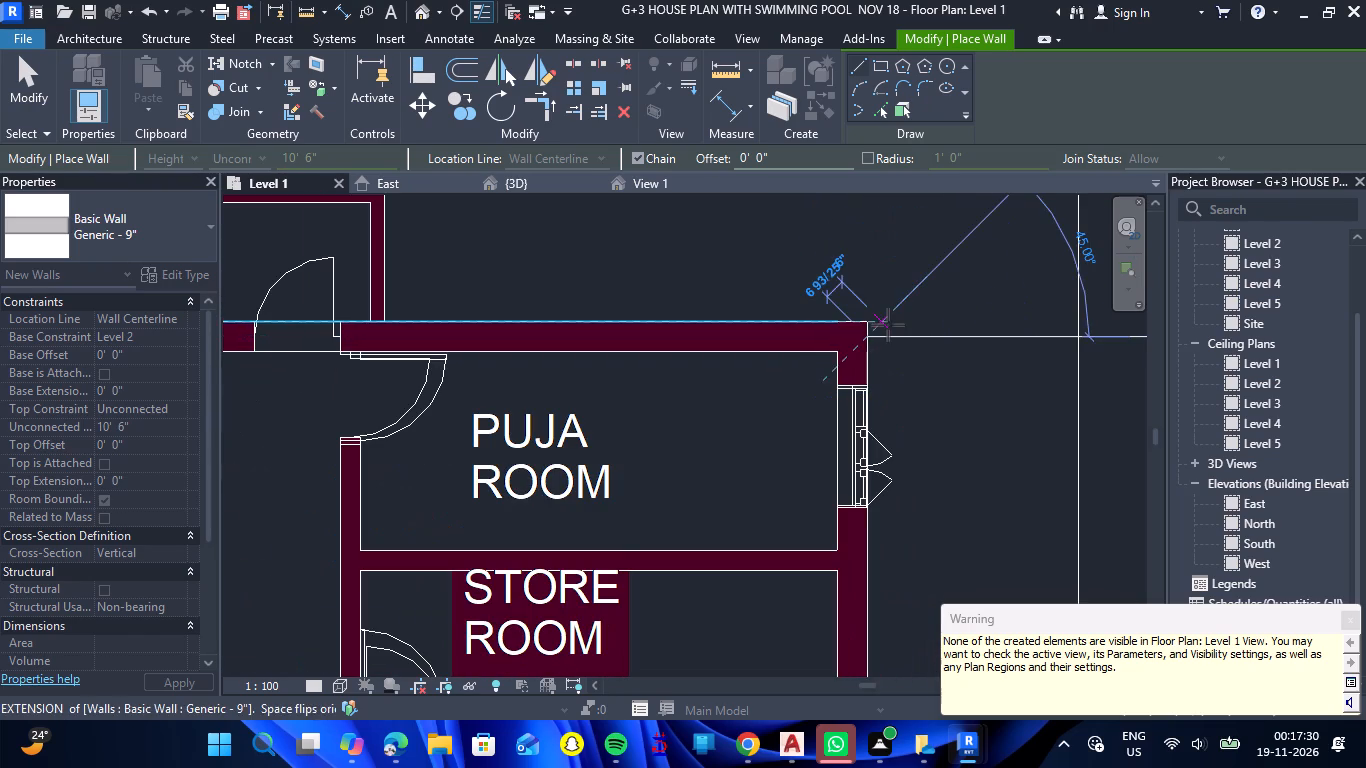
key("Escape")
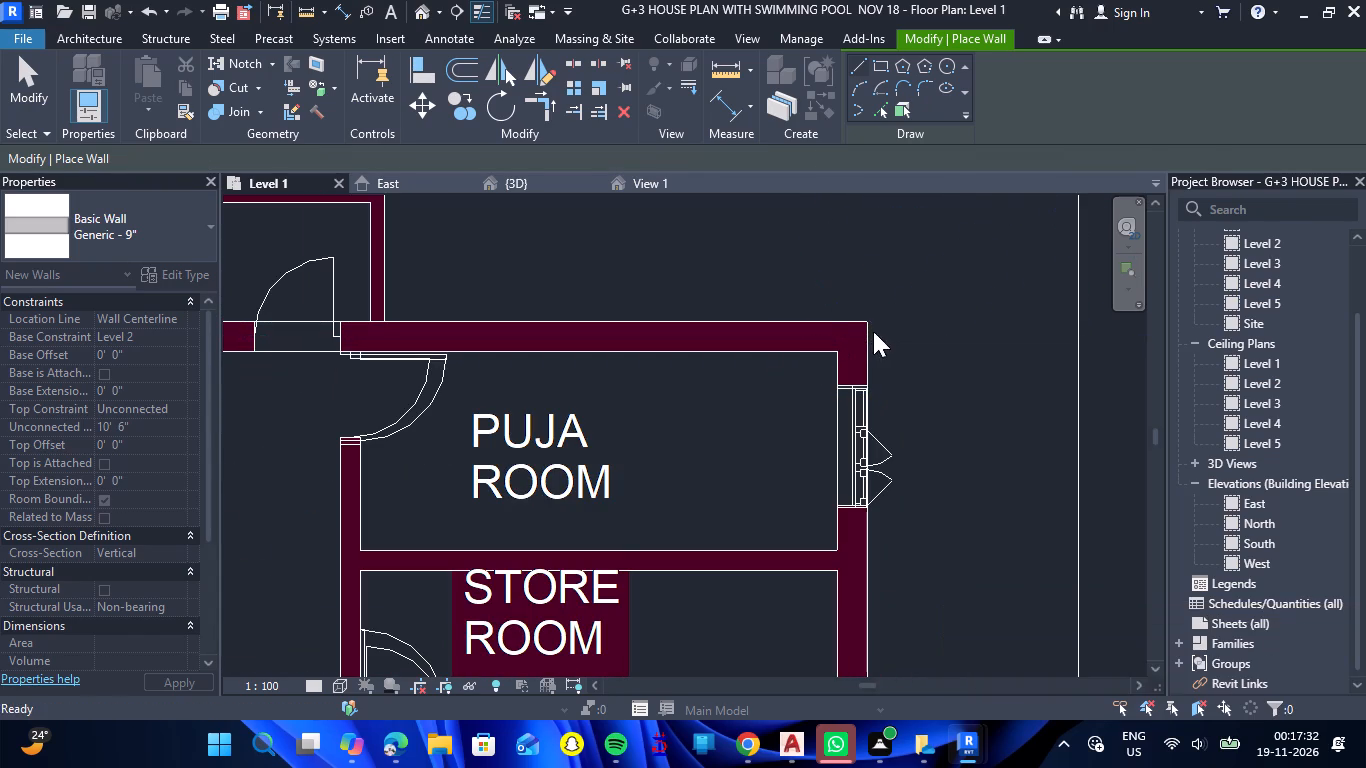
Draw a Level 2-based Generic - 9" wall about 34' 6" long down the plan's right outer side, from the puja room to the lower bedroom corner.
left_click(176, 335)
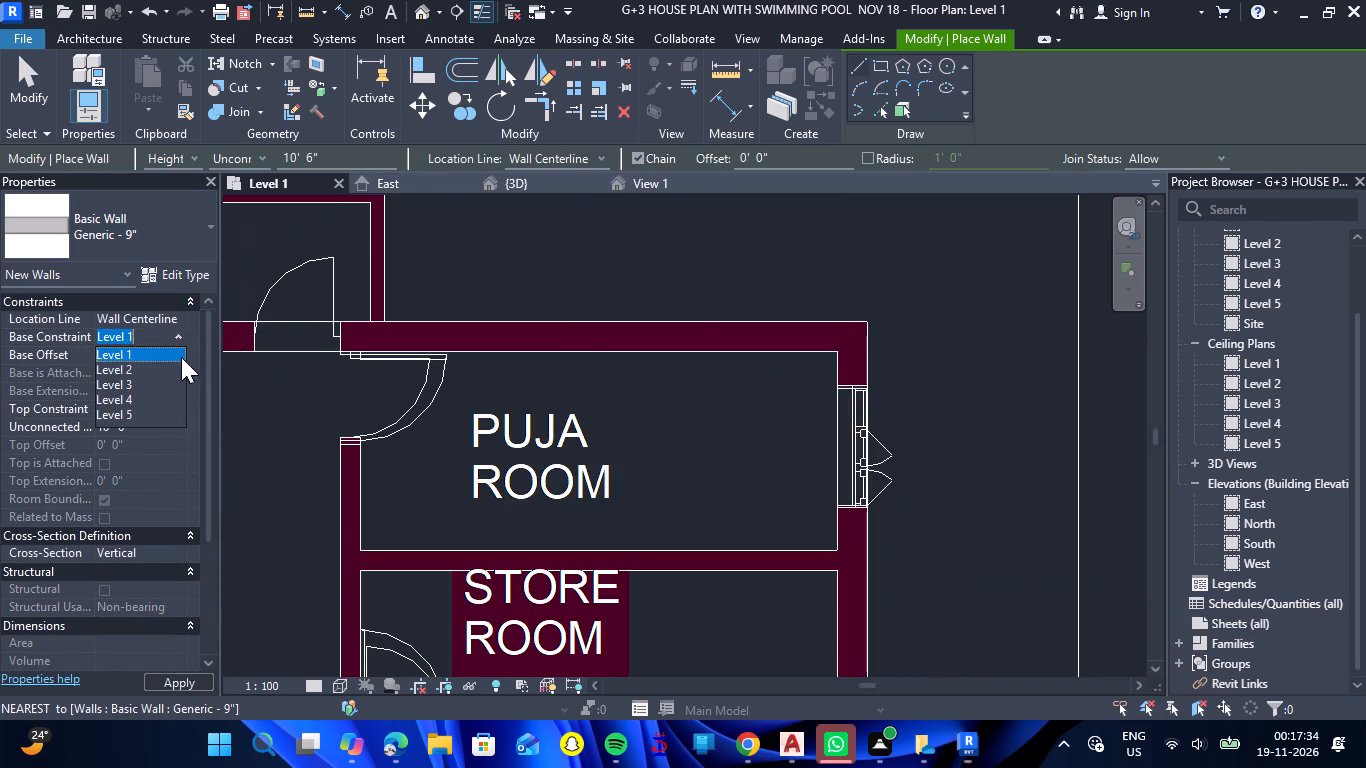
left_click(168, 367)
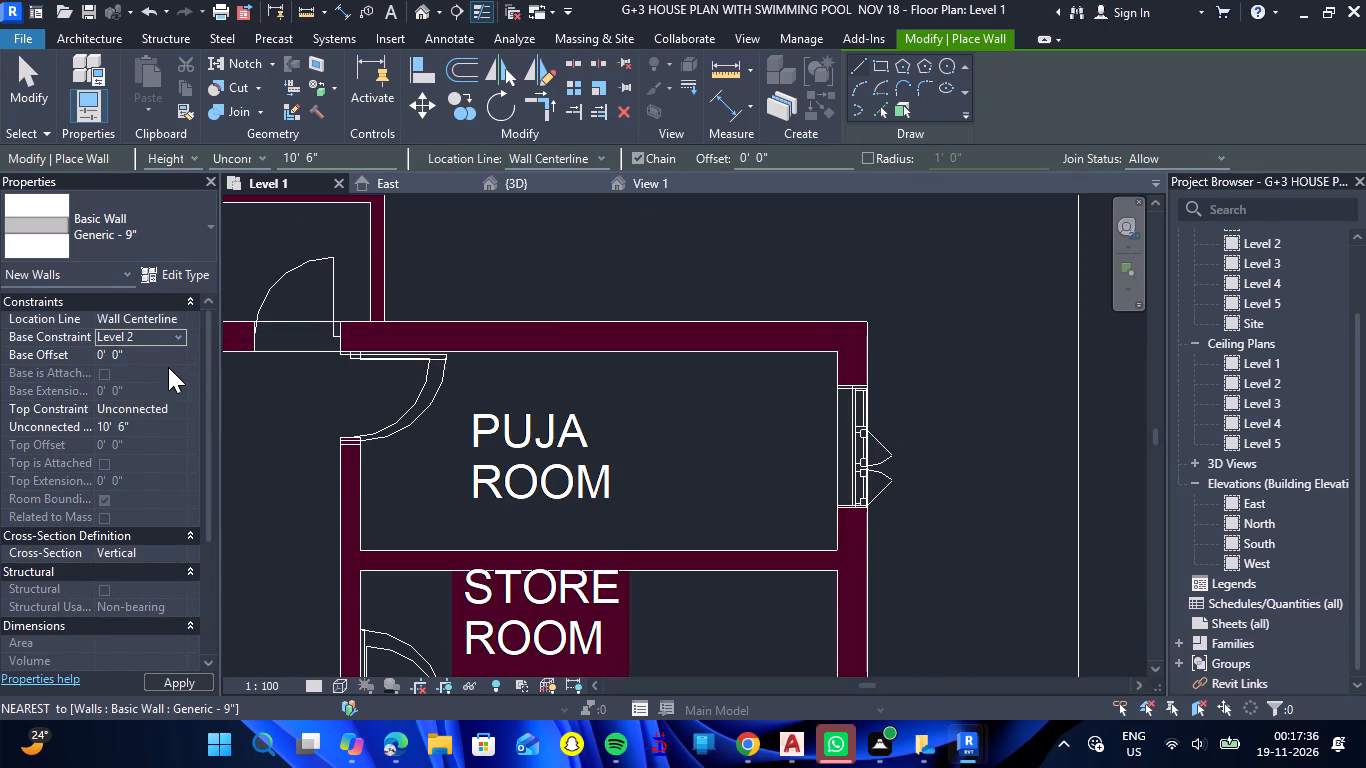
scroll(142, 390, "down", 6)
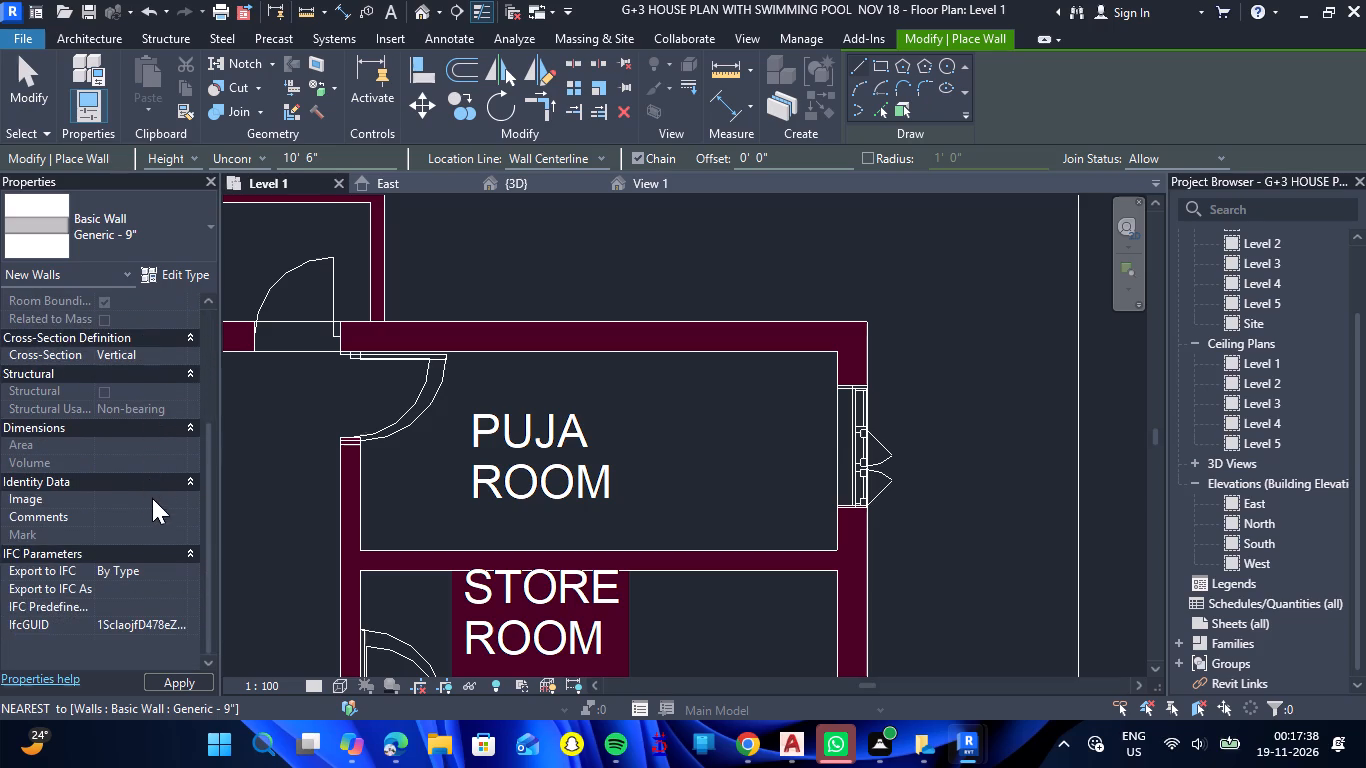
scroll(138, 434, "up", 1)
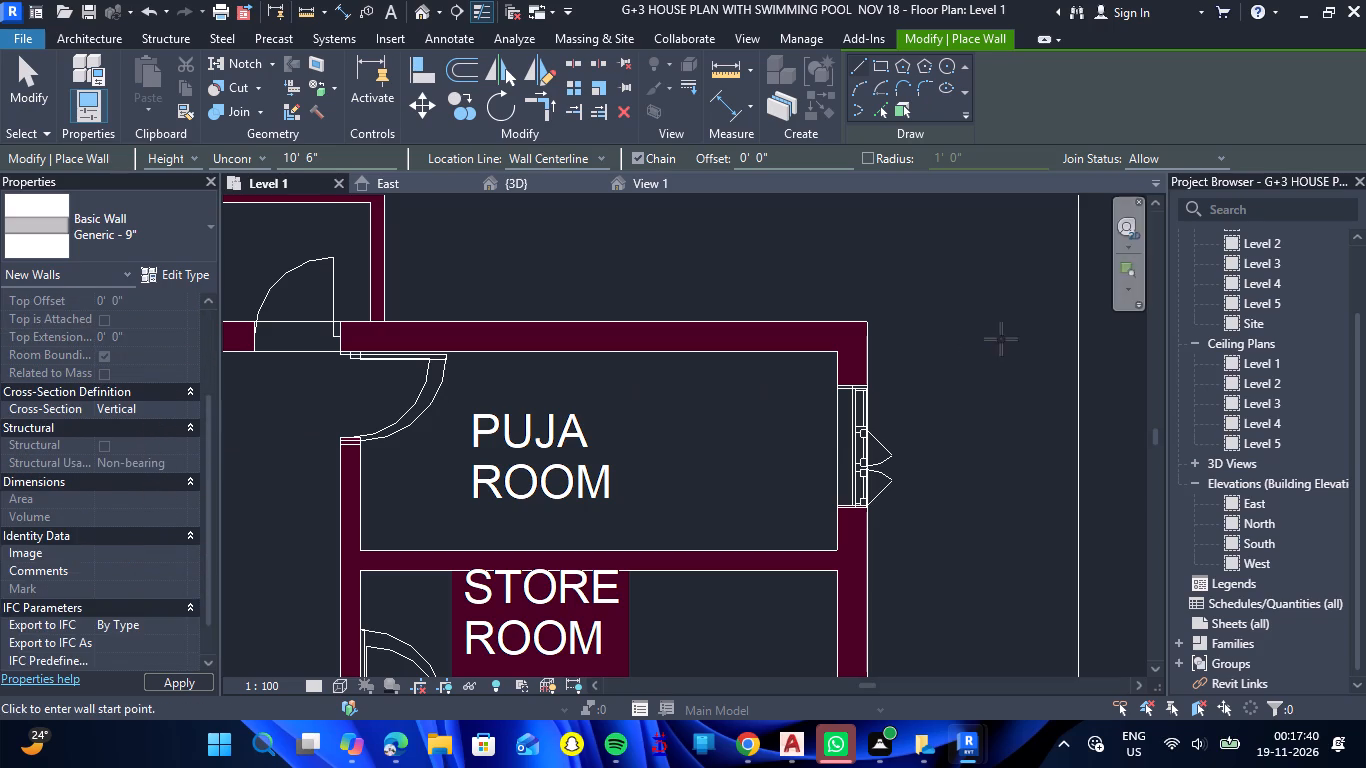
scroll(883, 346, "up", 5)
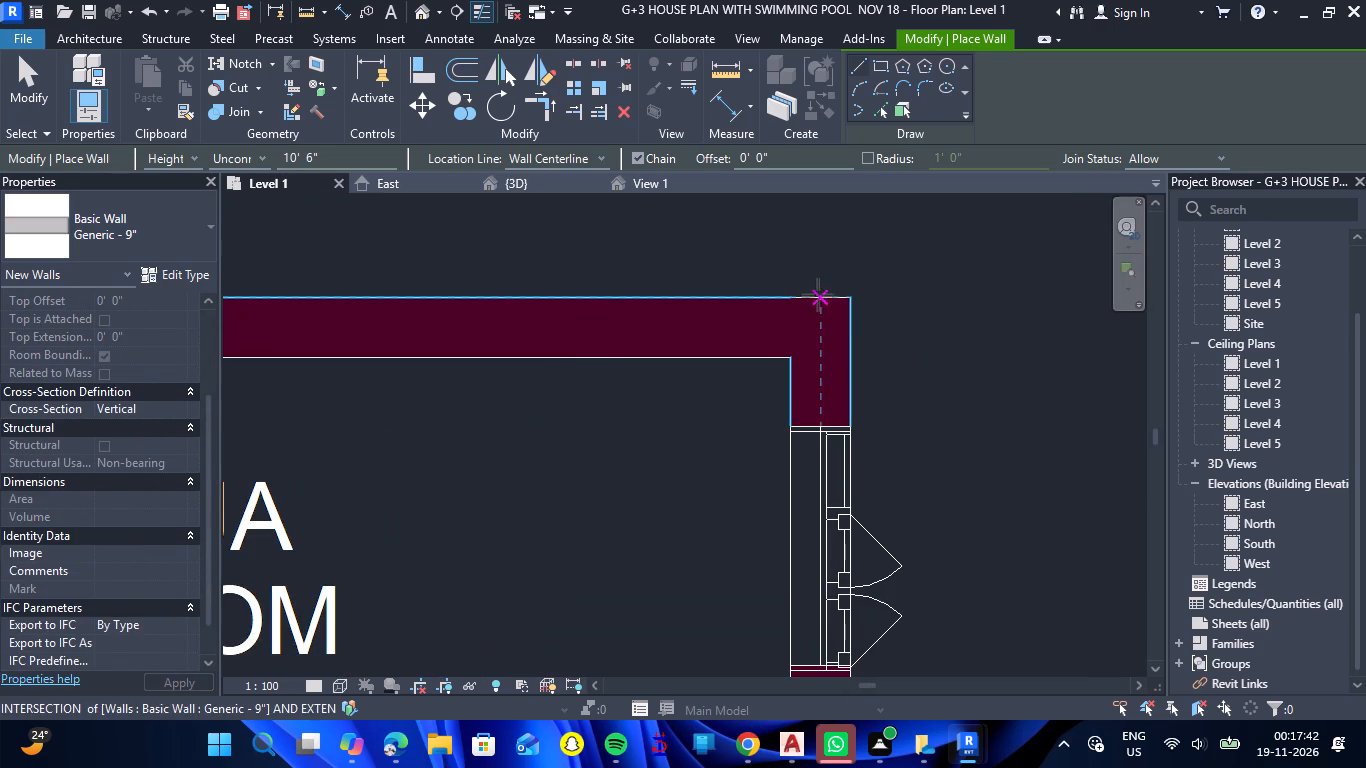
left_click(820, 295)
scroll(822, 411, "down", 14)
scroll(824, 411, "down", 7)
scroll(832, 540, "up", 4)
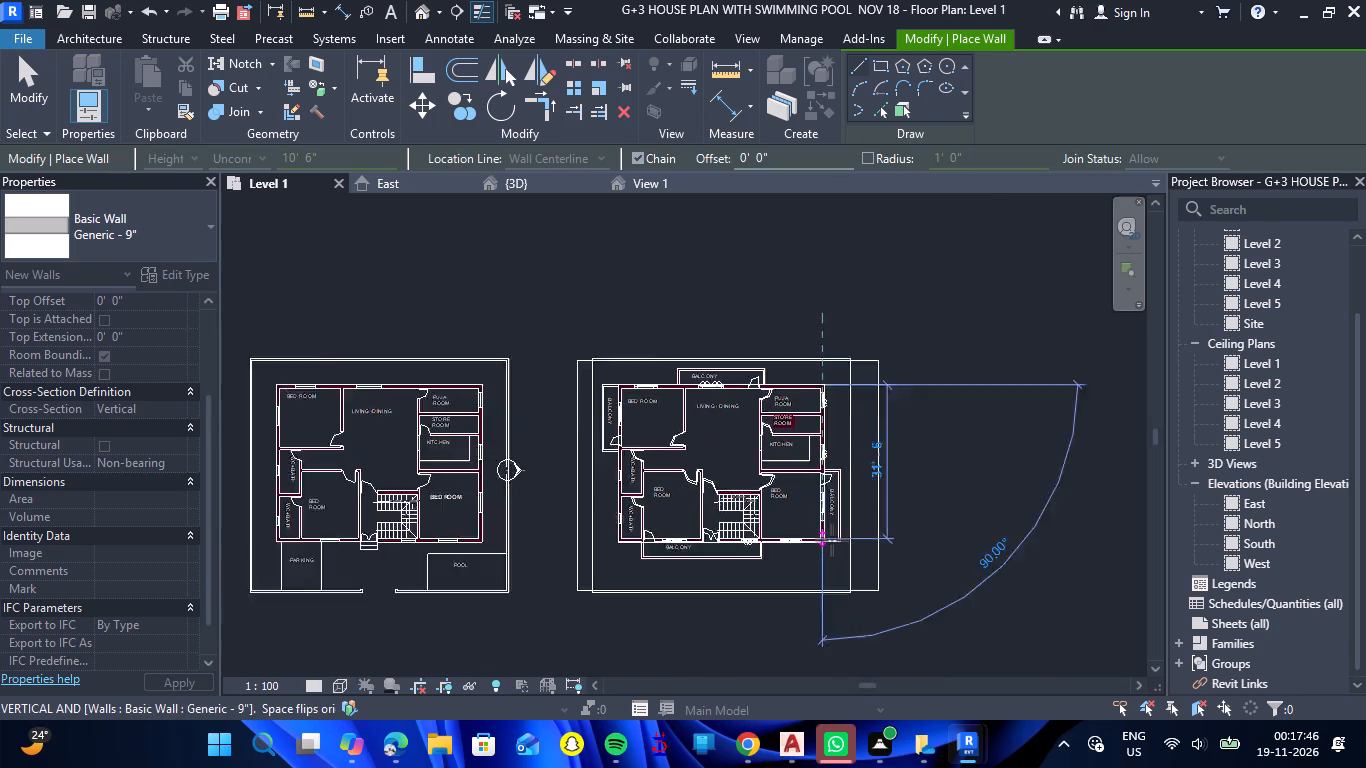
scroll(832, 540, "up", 13)
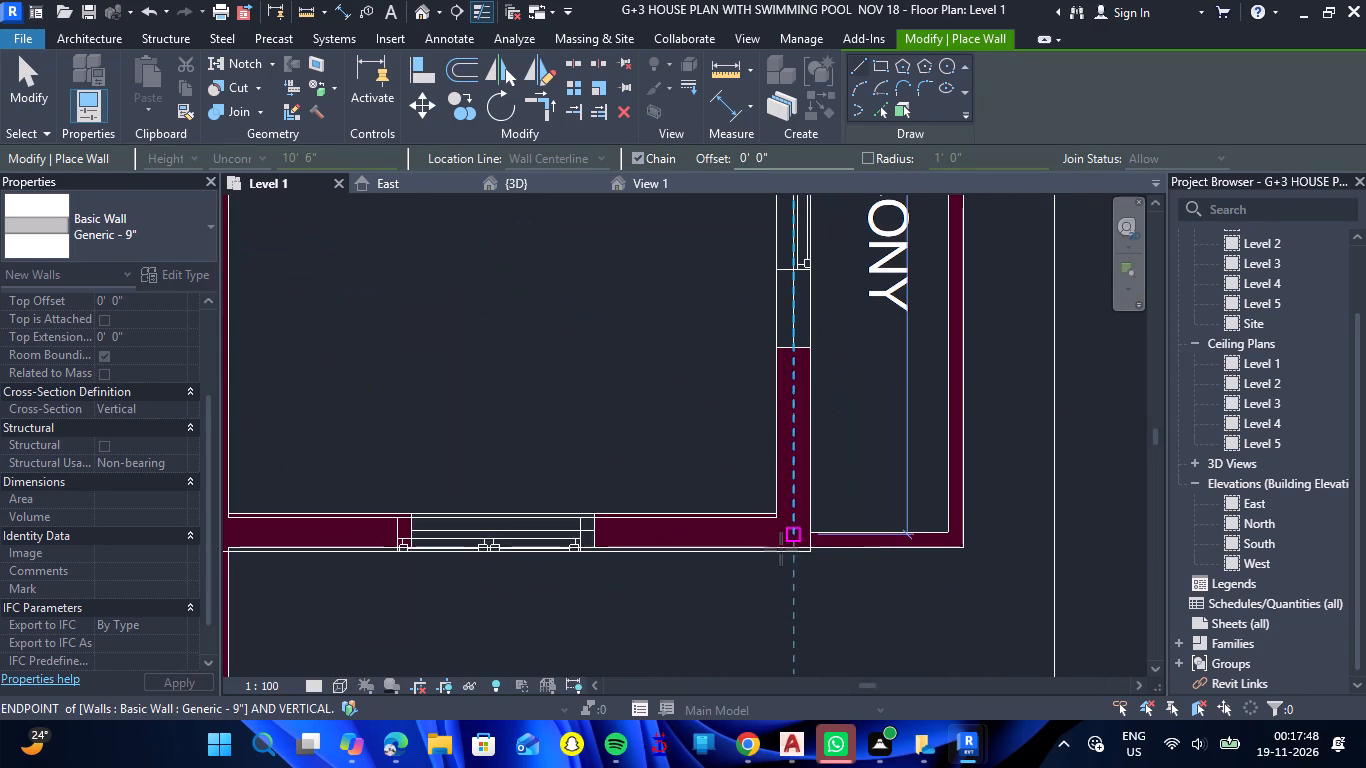
scroll(804, 554, "up", 13)
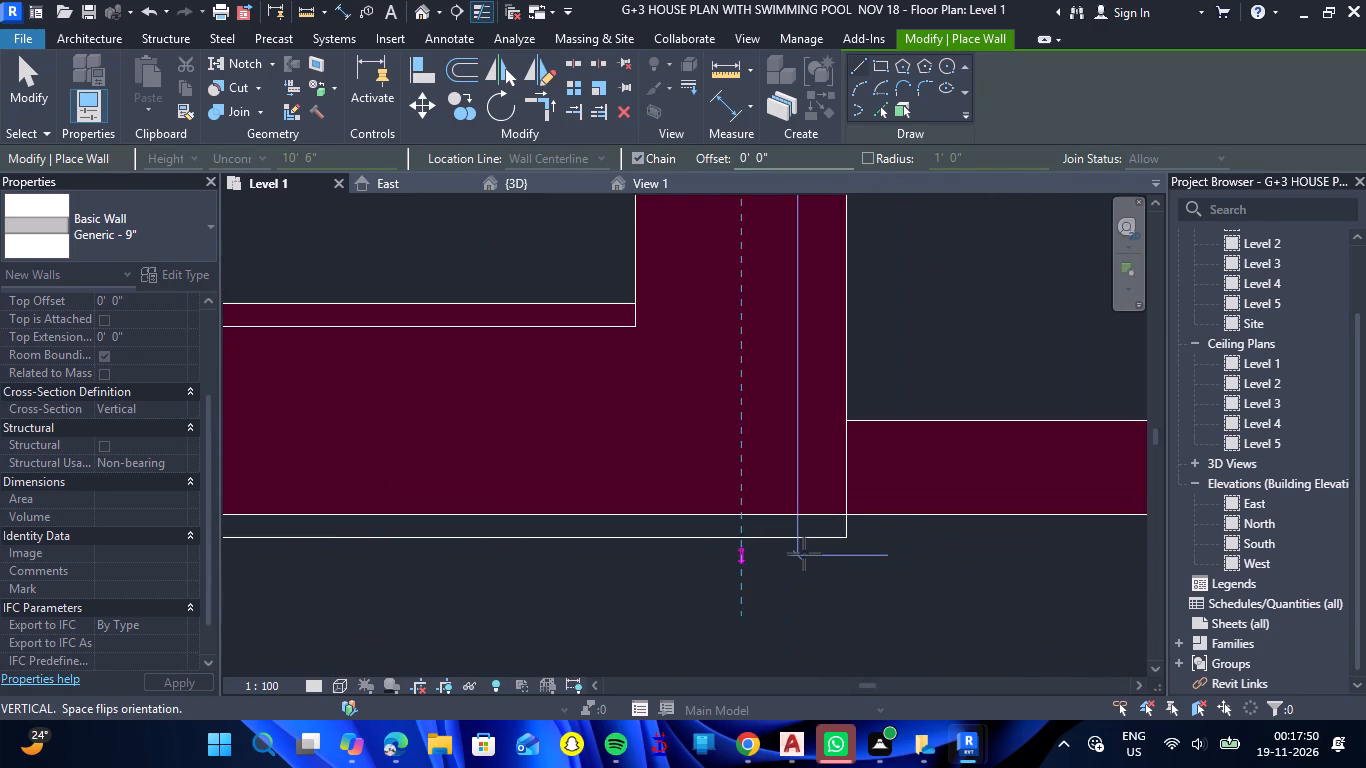
scroll(804, 554, "up", 3)
left_click(708, 529)
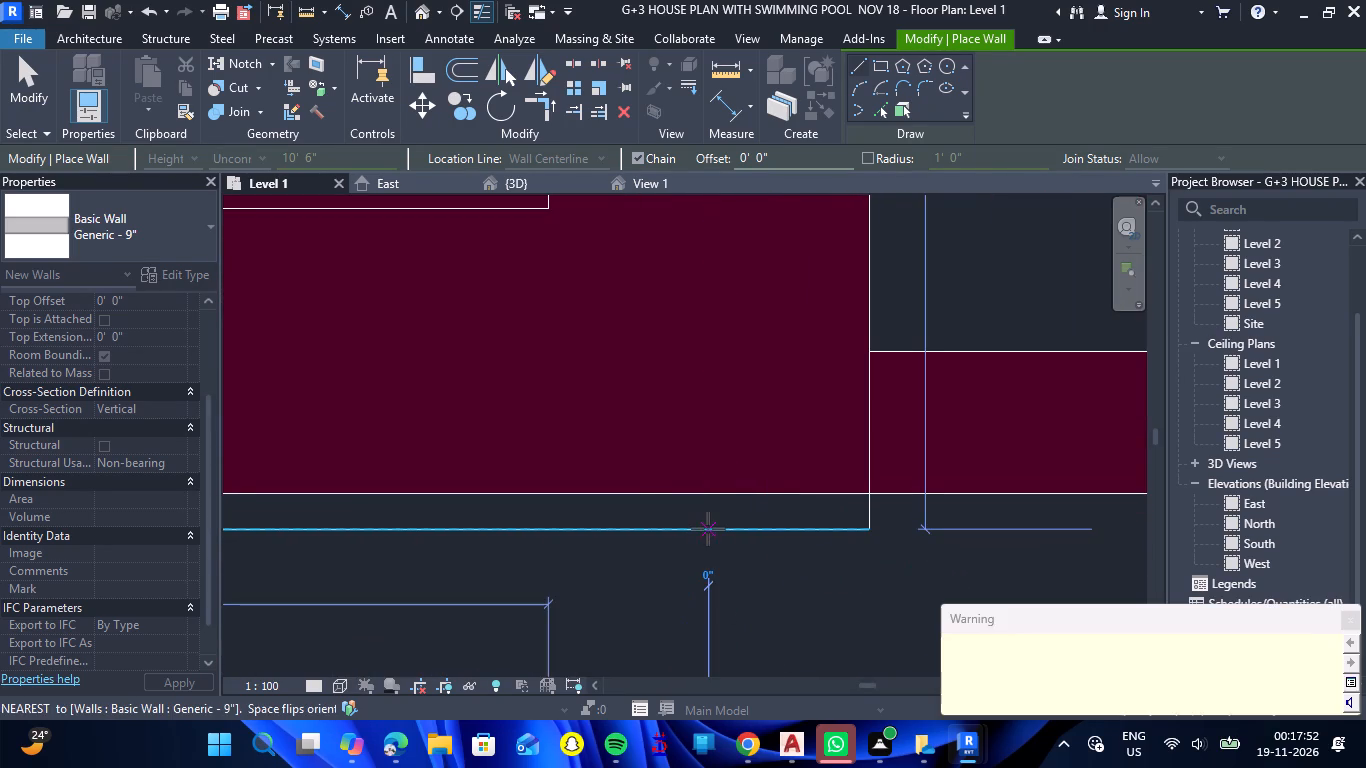
scroll(737, 514, "down", 2)
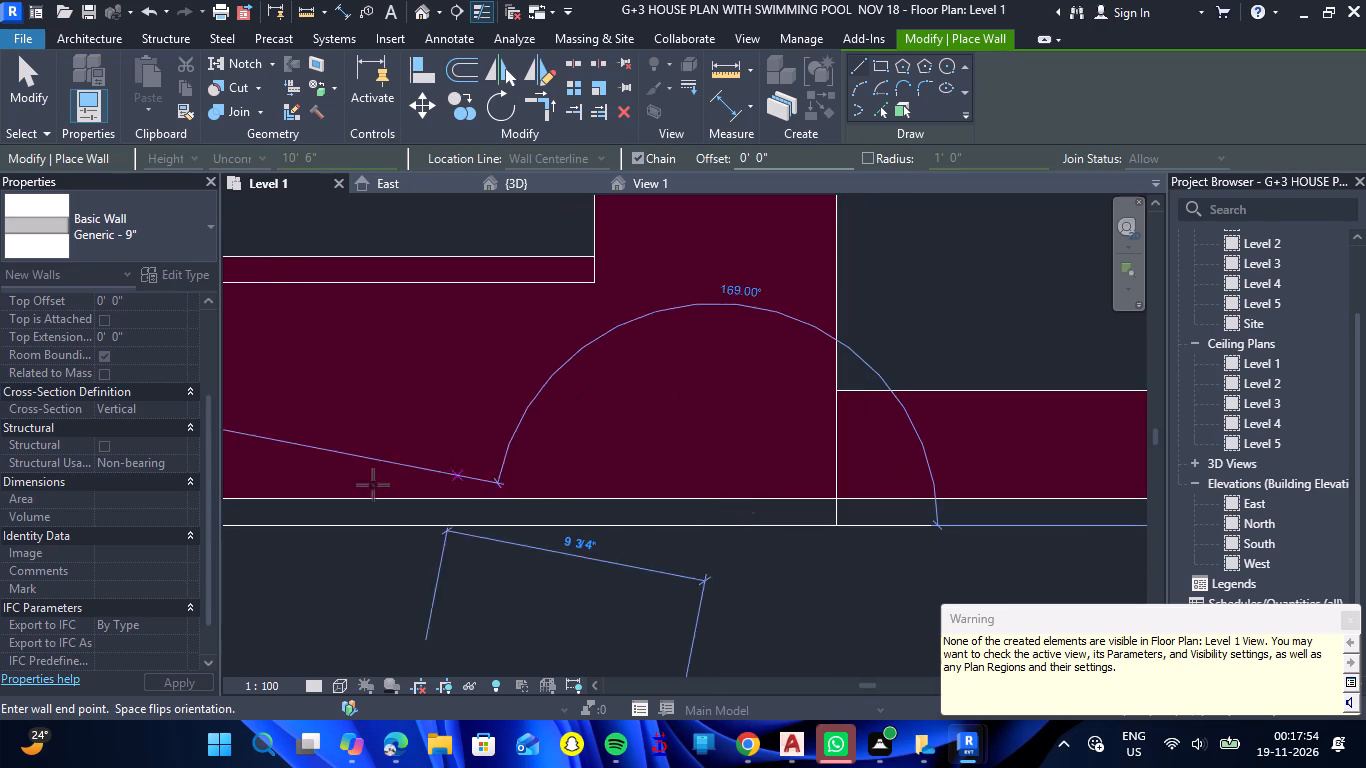
scroll(191, 468, "up", 5)
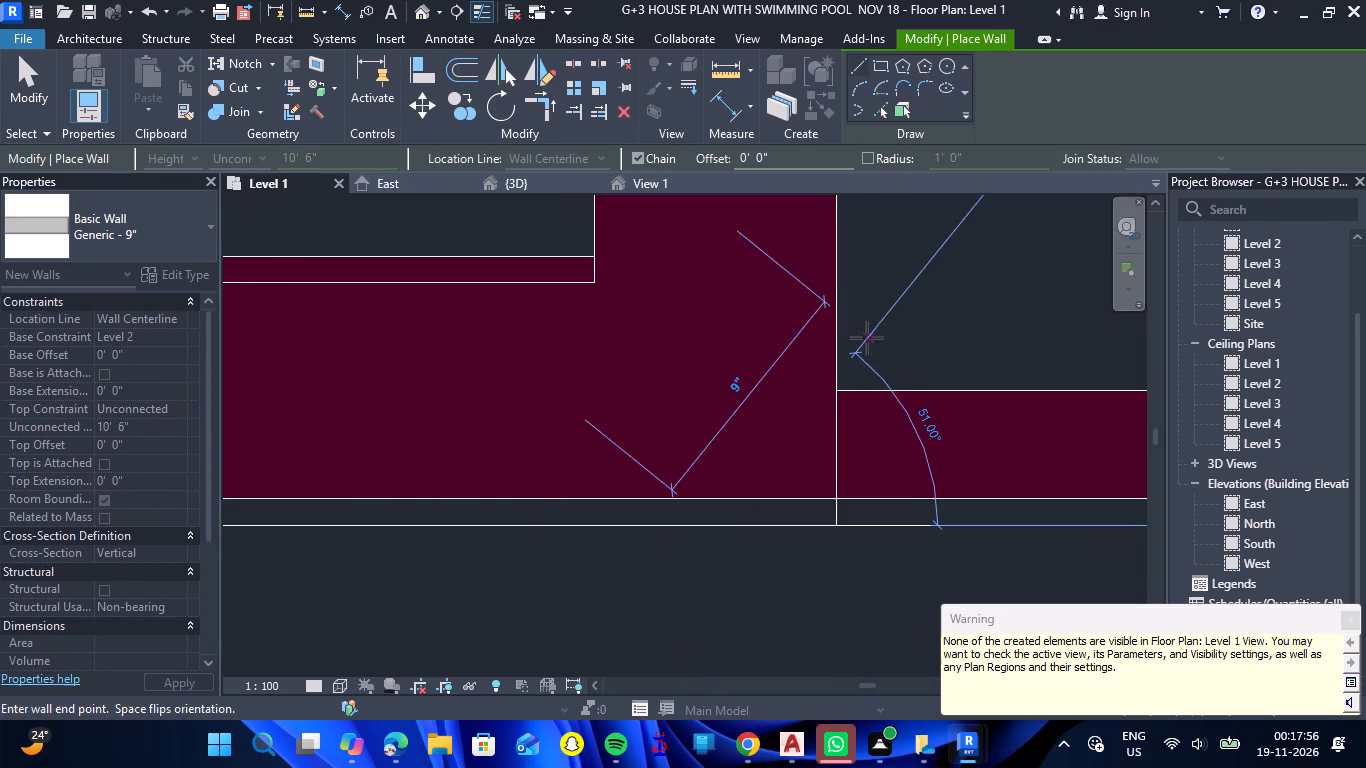
key("Escape")
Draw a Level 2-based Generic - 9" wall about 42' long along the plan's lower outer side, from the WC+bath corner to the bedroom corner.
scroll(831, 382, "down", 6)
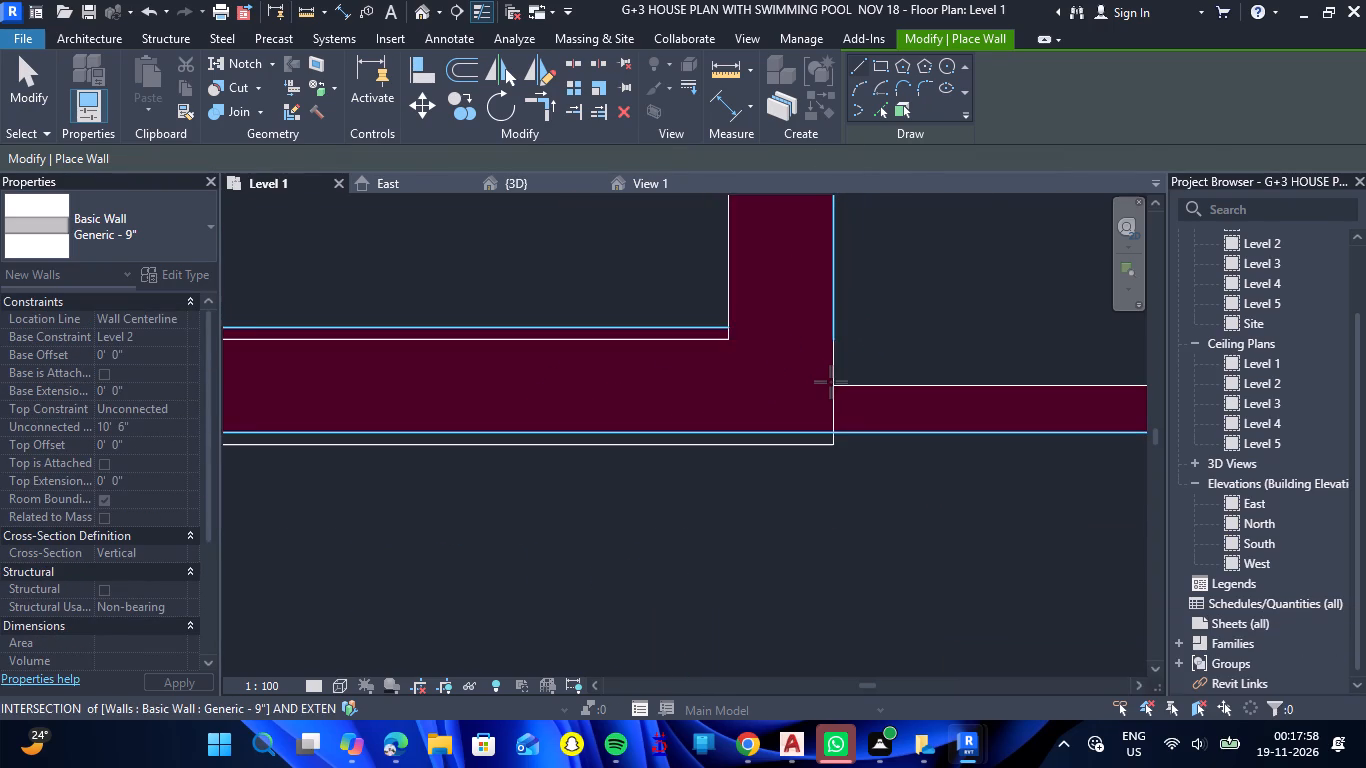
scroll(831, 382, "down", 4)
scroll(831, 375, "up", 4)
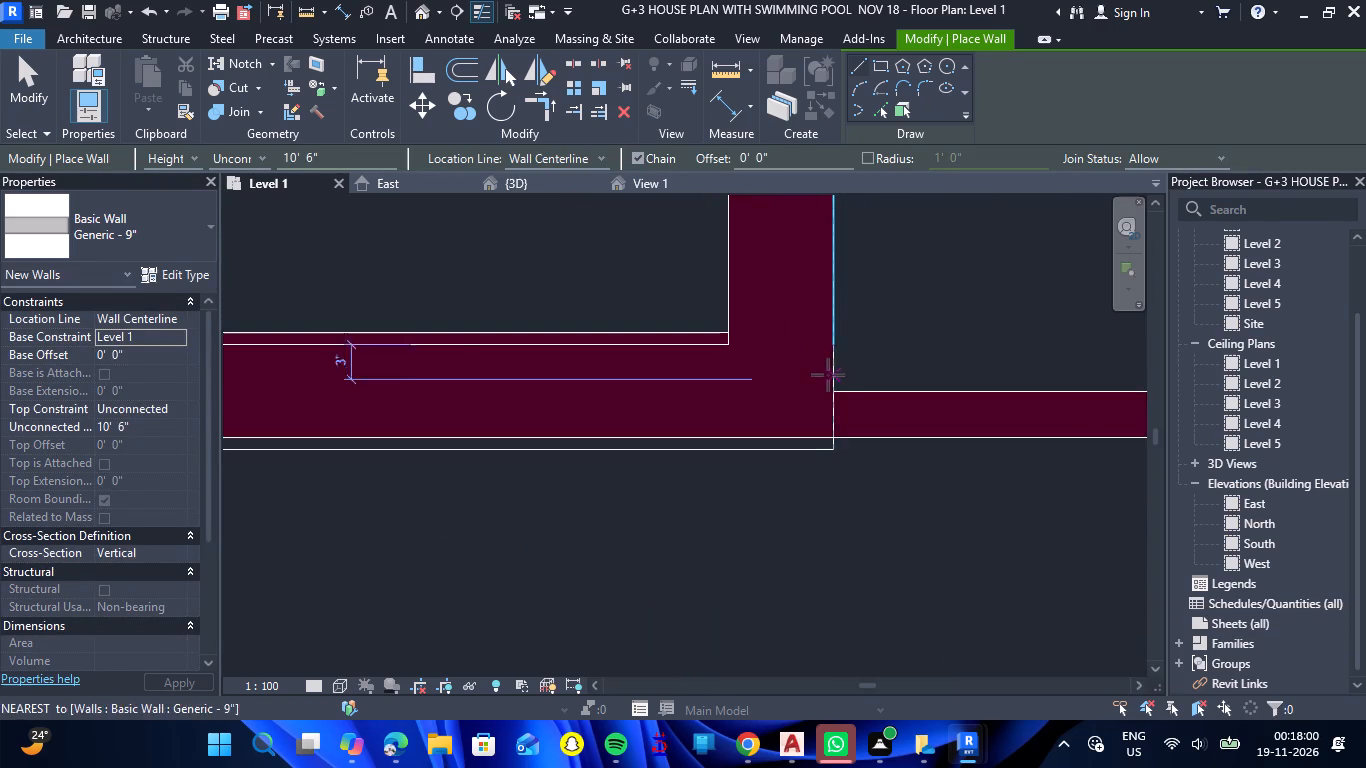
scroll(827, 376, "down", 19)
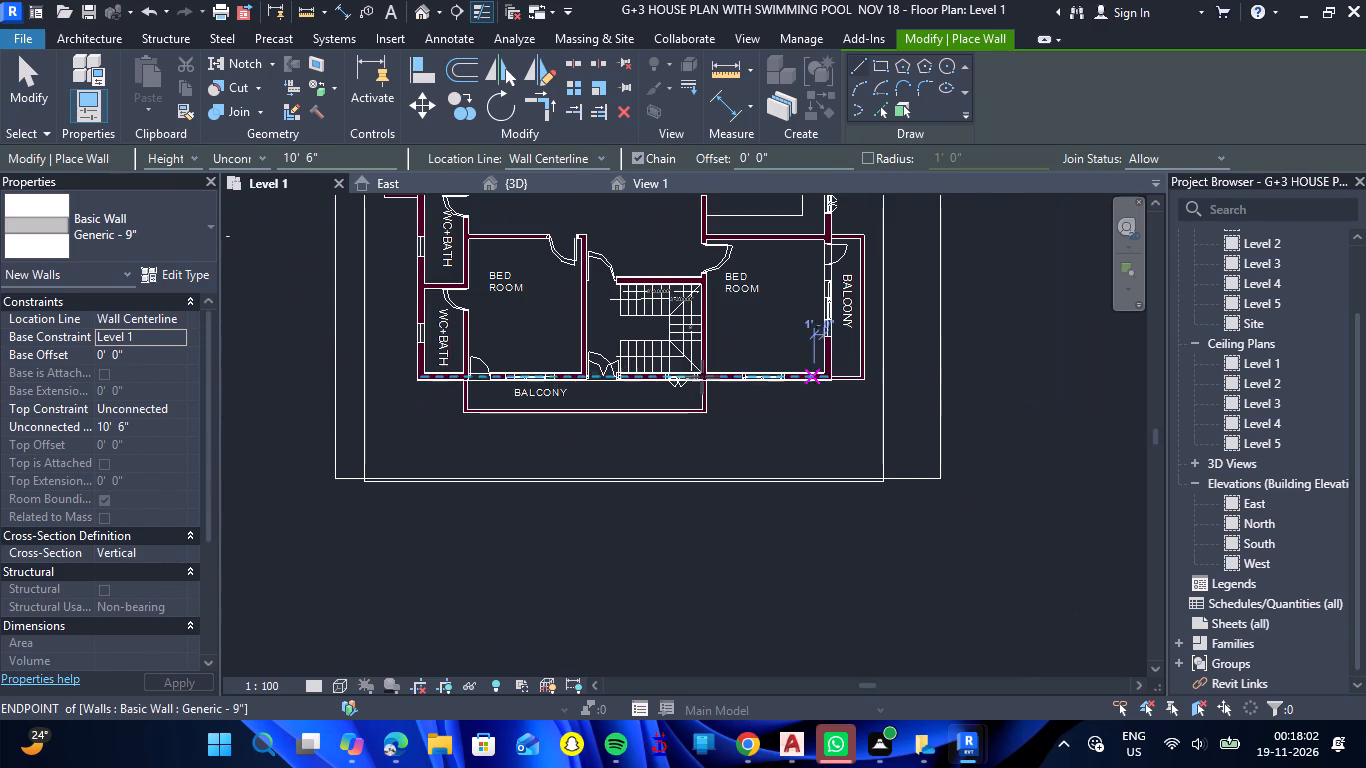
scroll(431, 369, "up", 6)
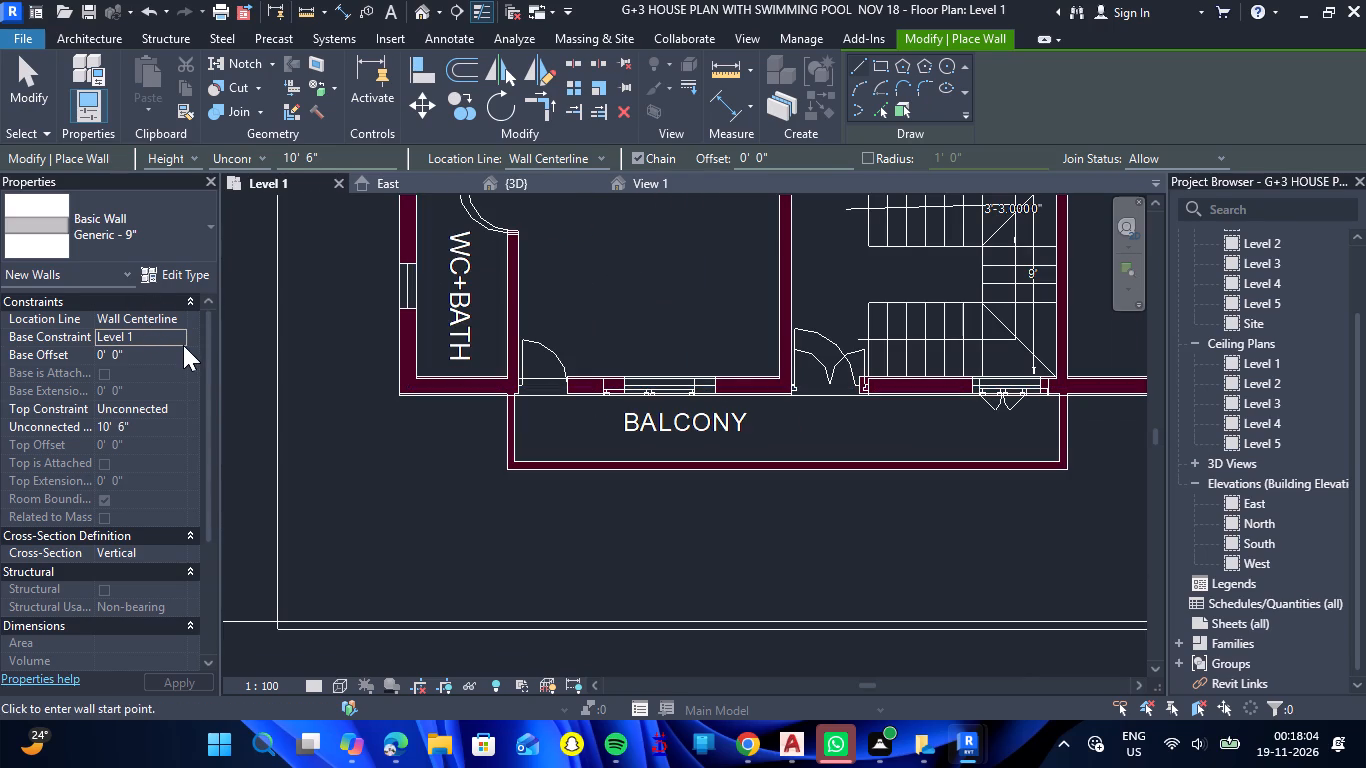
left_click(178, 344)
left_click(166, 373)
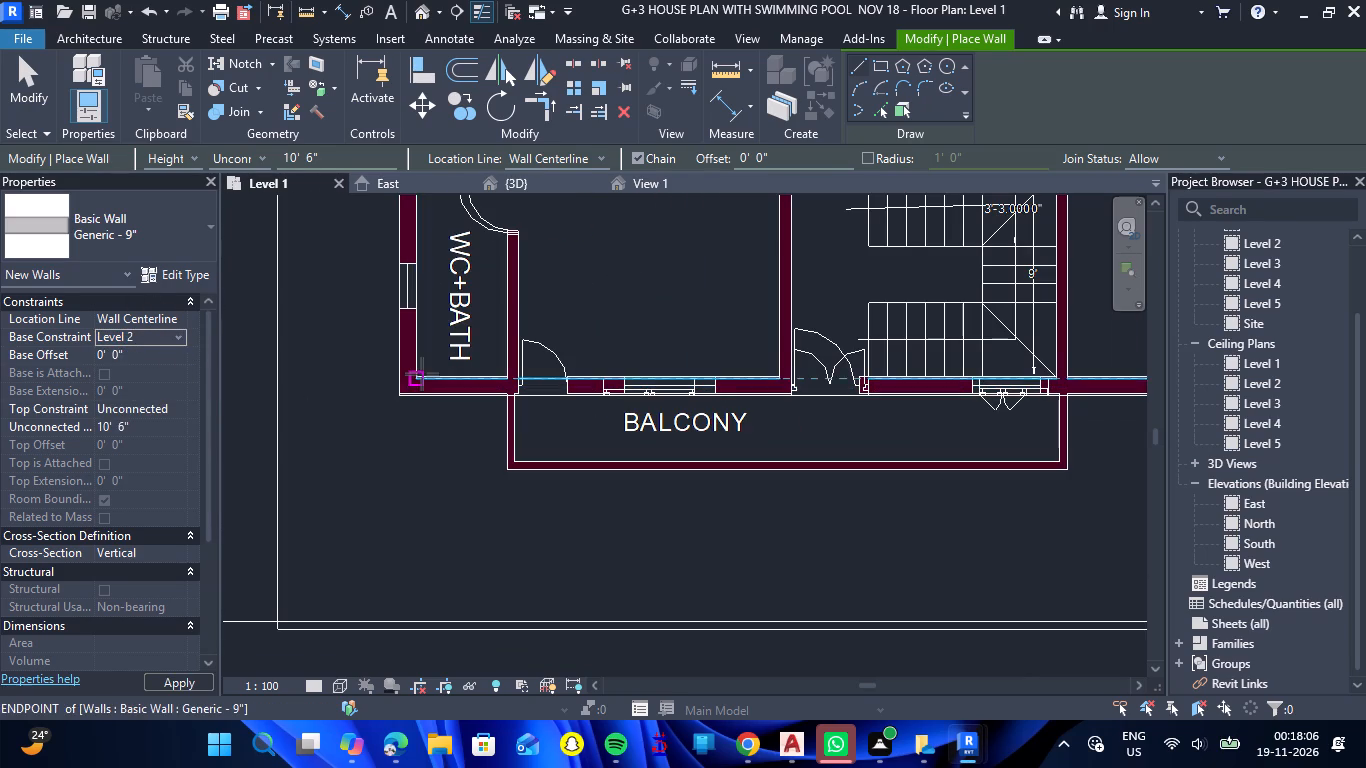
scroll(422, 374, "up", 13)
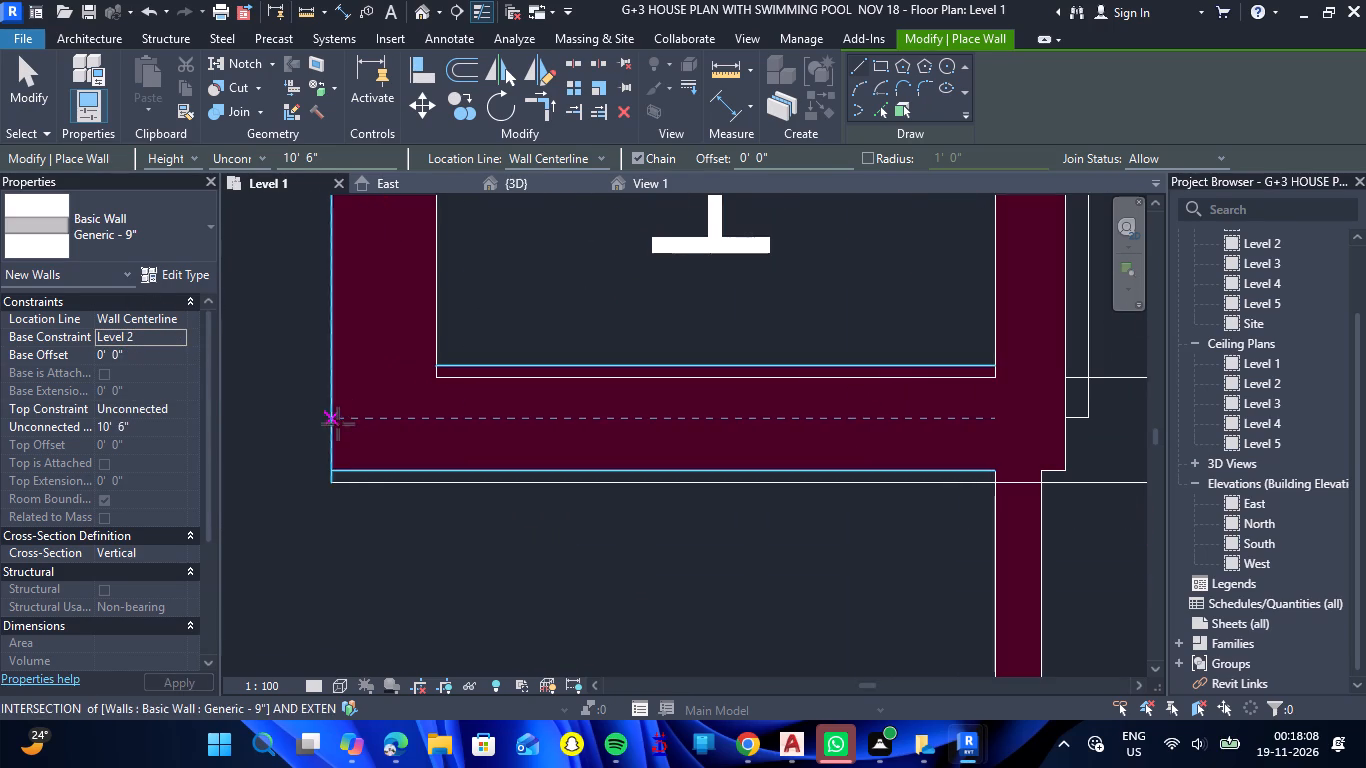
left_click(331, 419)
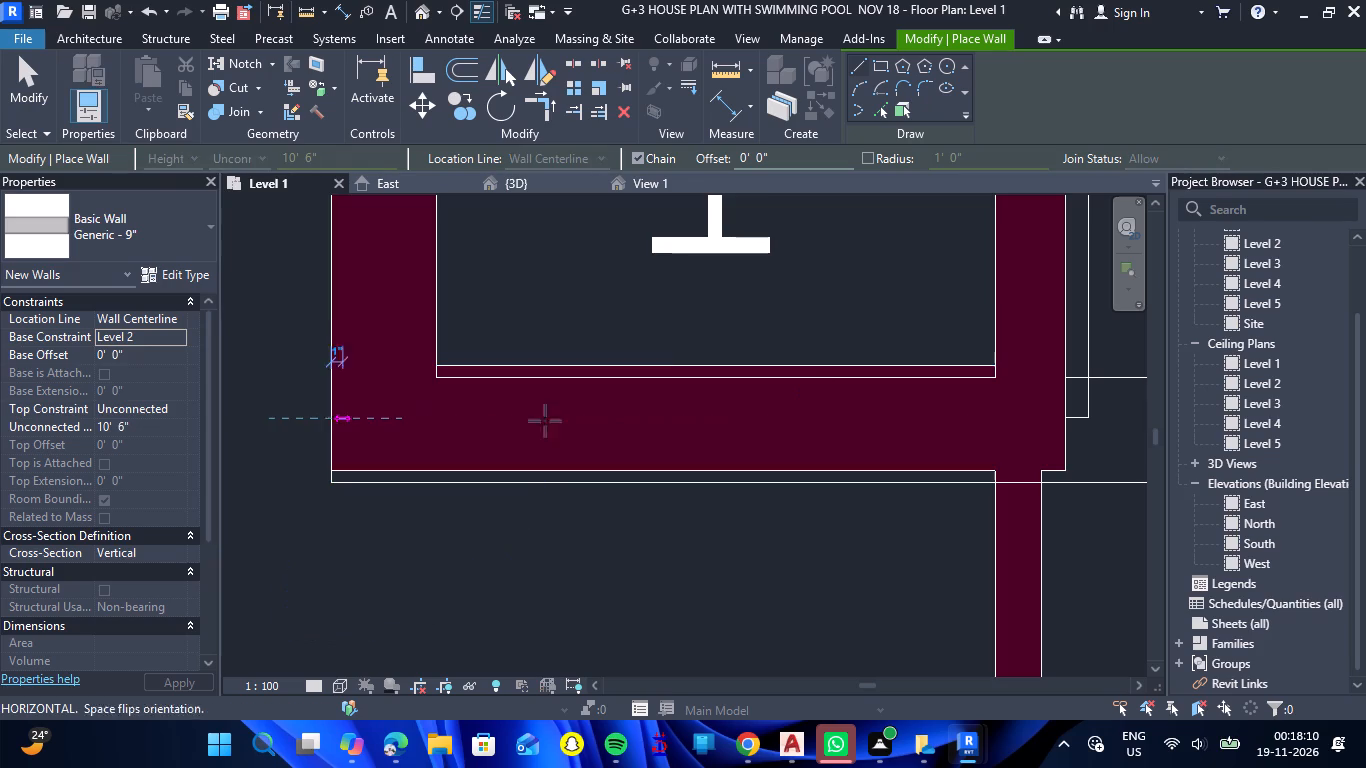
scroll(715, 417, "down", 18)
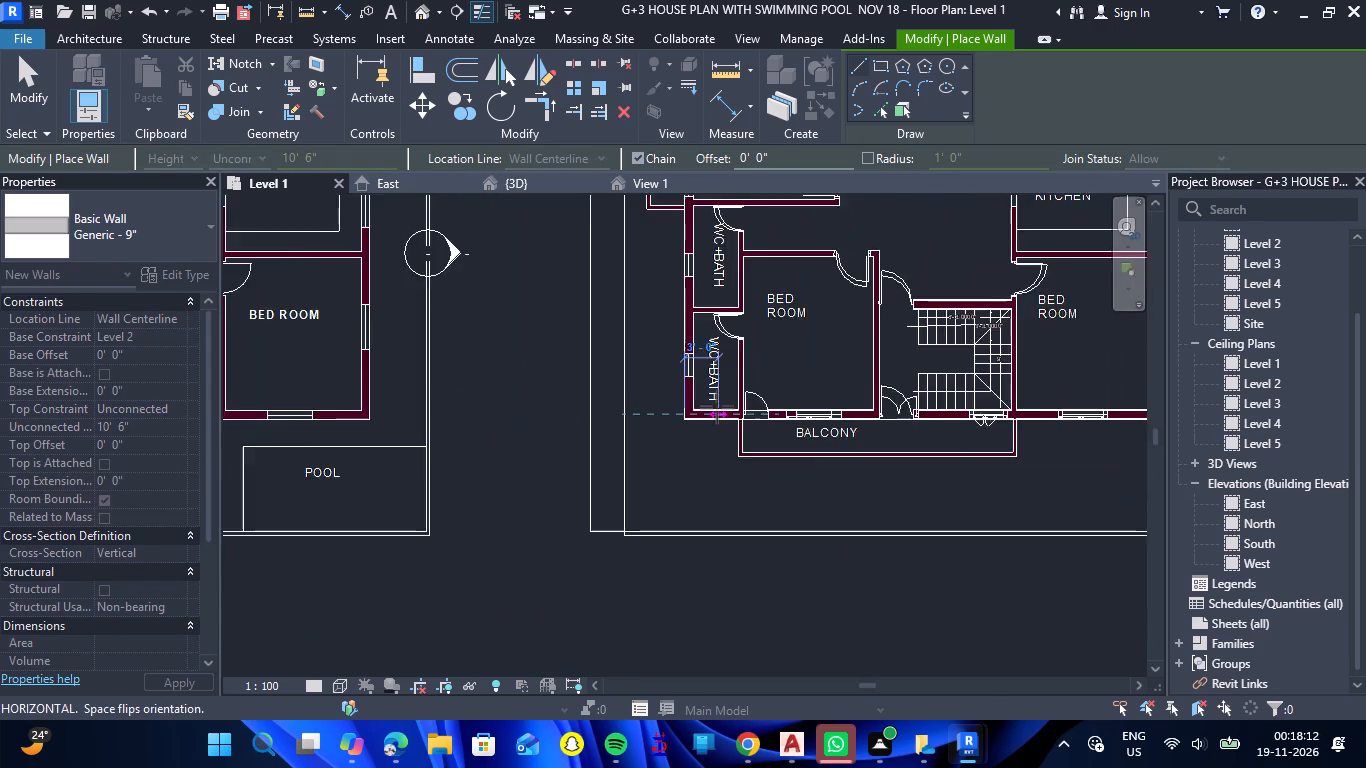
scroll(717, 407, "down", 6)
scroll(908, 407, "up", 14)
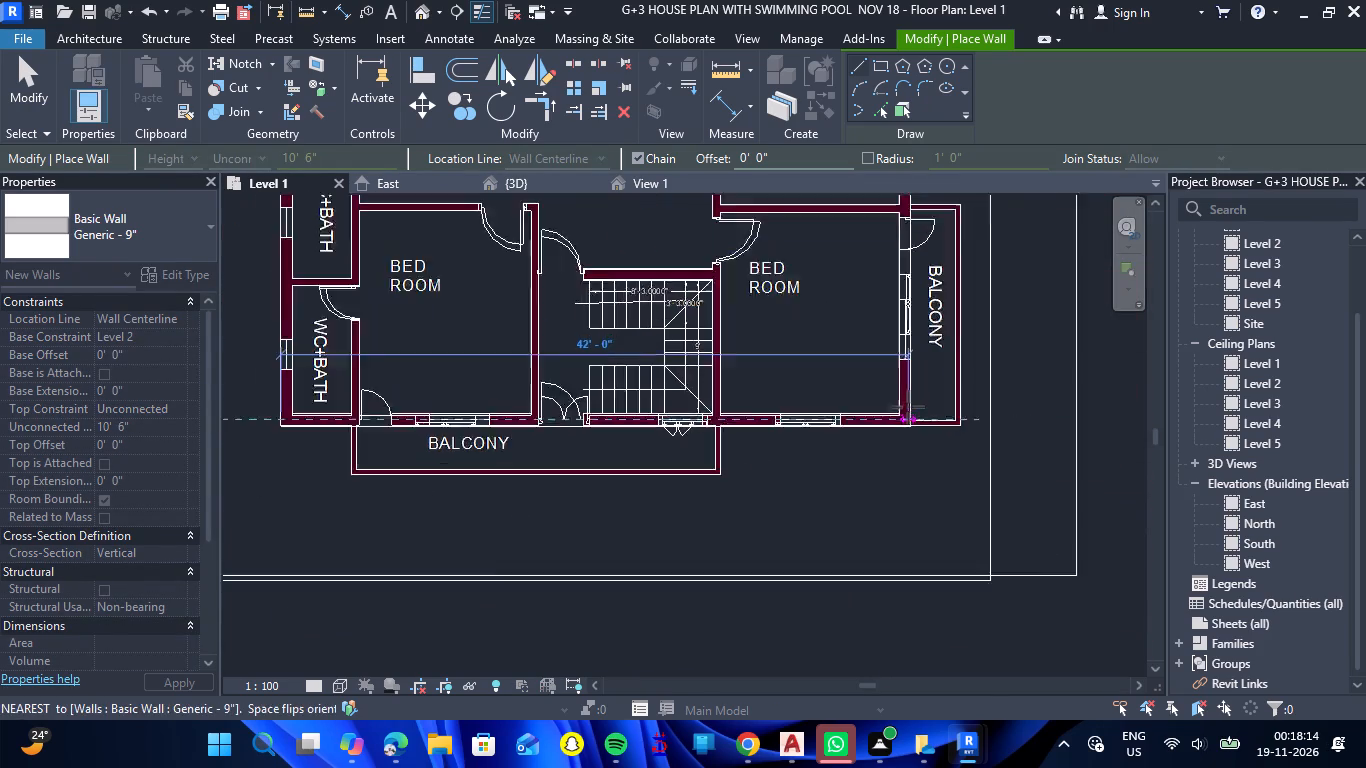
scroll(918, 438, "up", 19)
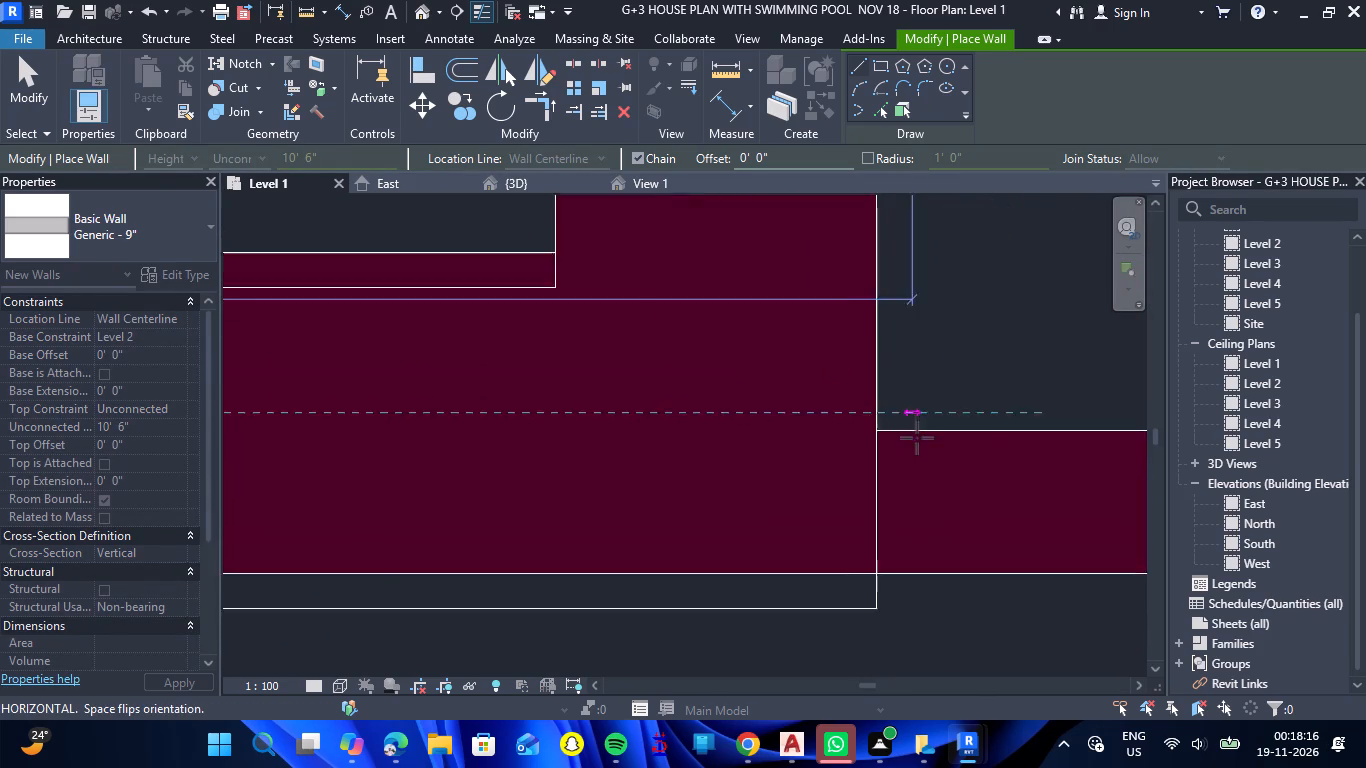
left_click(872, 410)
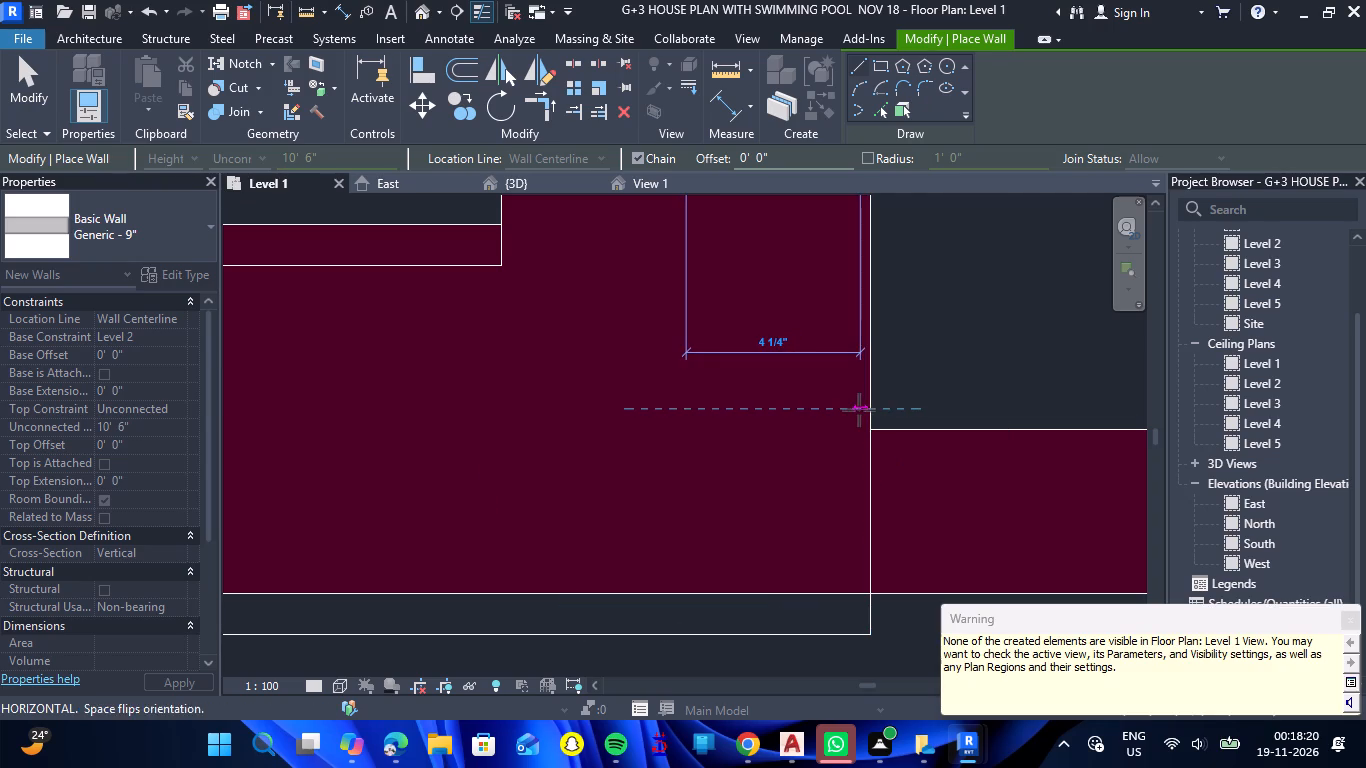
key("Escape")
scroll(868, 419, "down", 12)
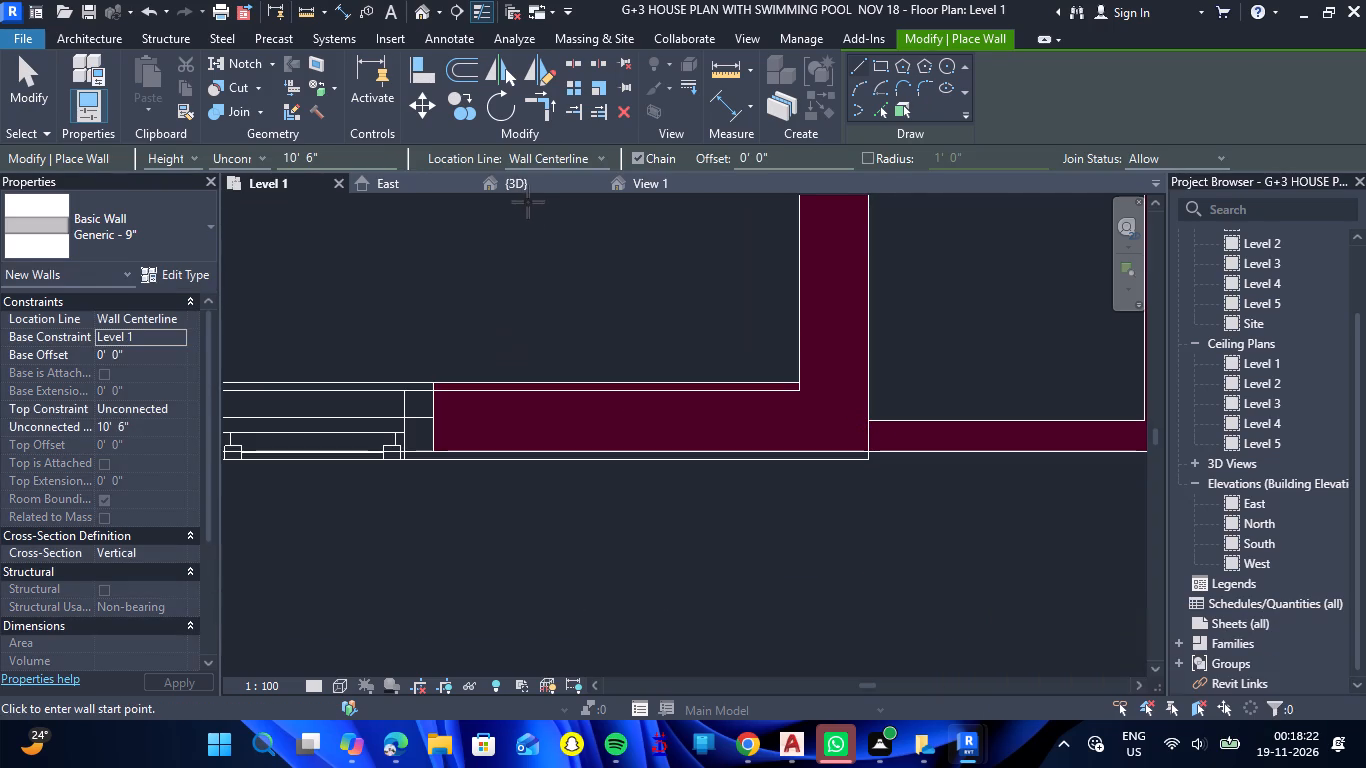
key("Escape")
Inspect the Level 2-based outer walls against the ground-floor walls from several sides in the 3D view.
left_click(527, 185)
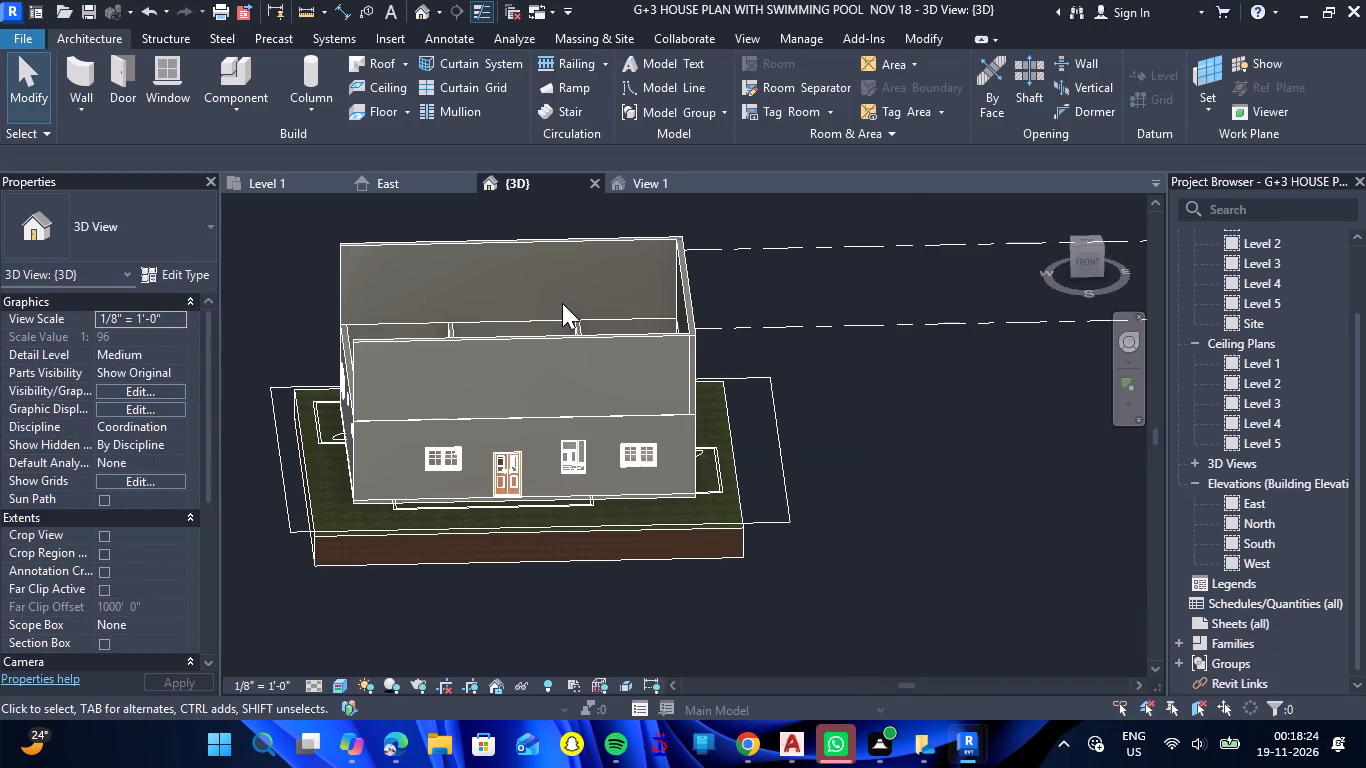
scroll(554, 318, "down", 3)
left_click_drag(346, 503, 612, 527, "shift")
right_click_drag(346, 503, 612, 527, "shift")
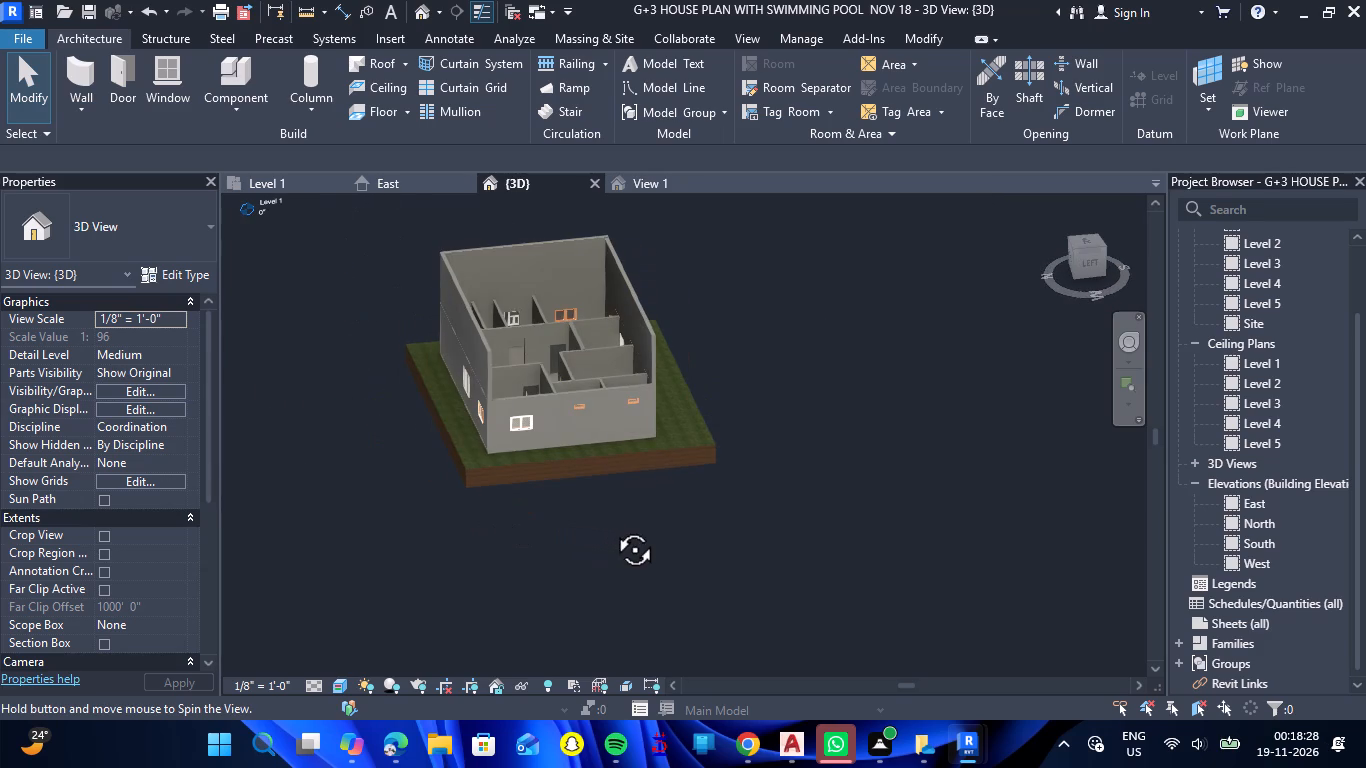
left_click_drag(612, 527, 697, 531, "shift")
right_click_drag(612, 527, 697, 531, "shift")
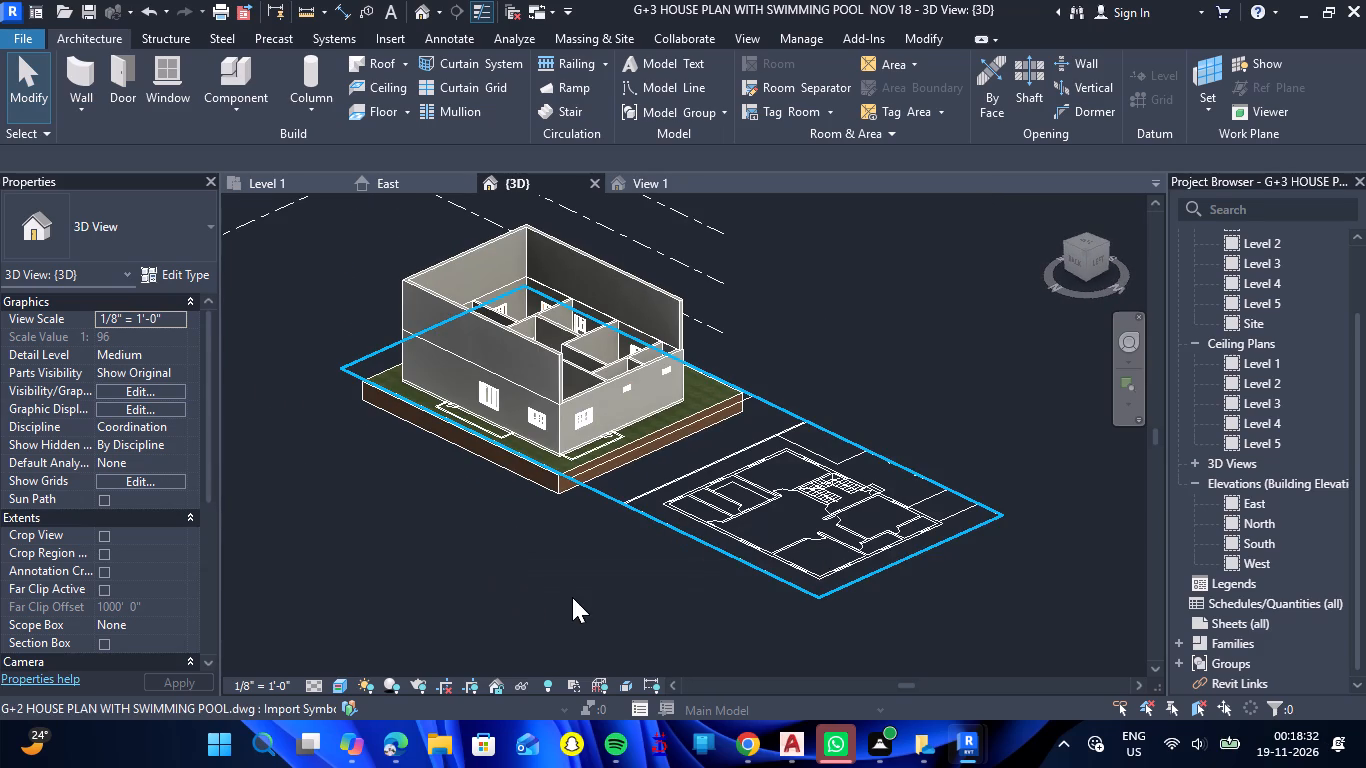
scroll(507, 550, "up", 3)
scroll(568, 311, "up", 9)
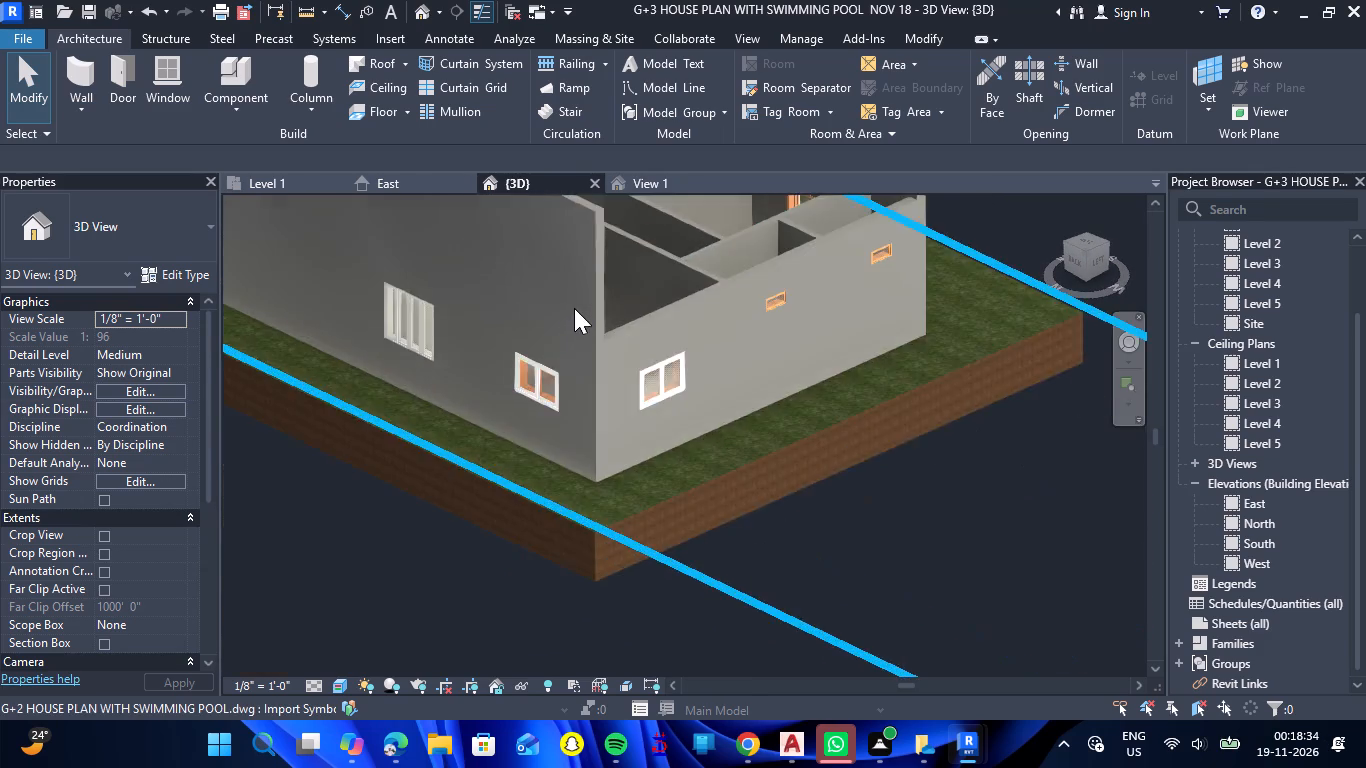
scroll(575, 305, "down", 13)
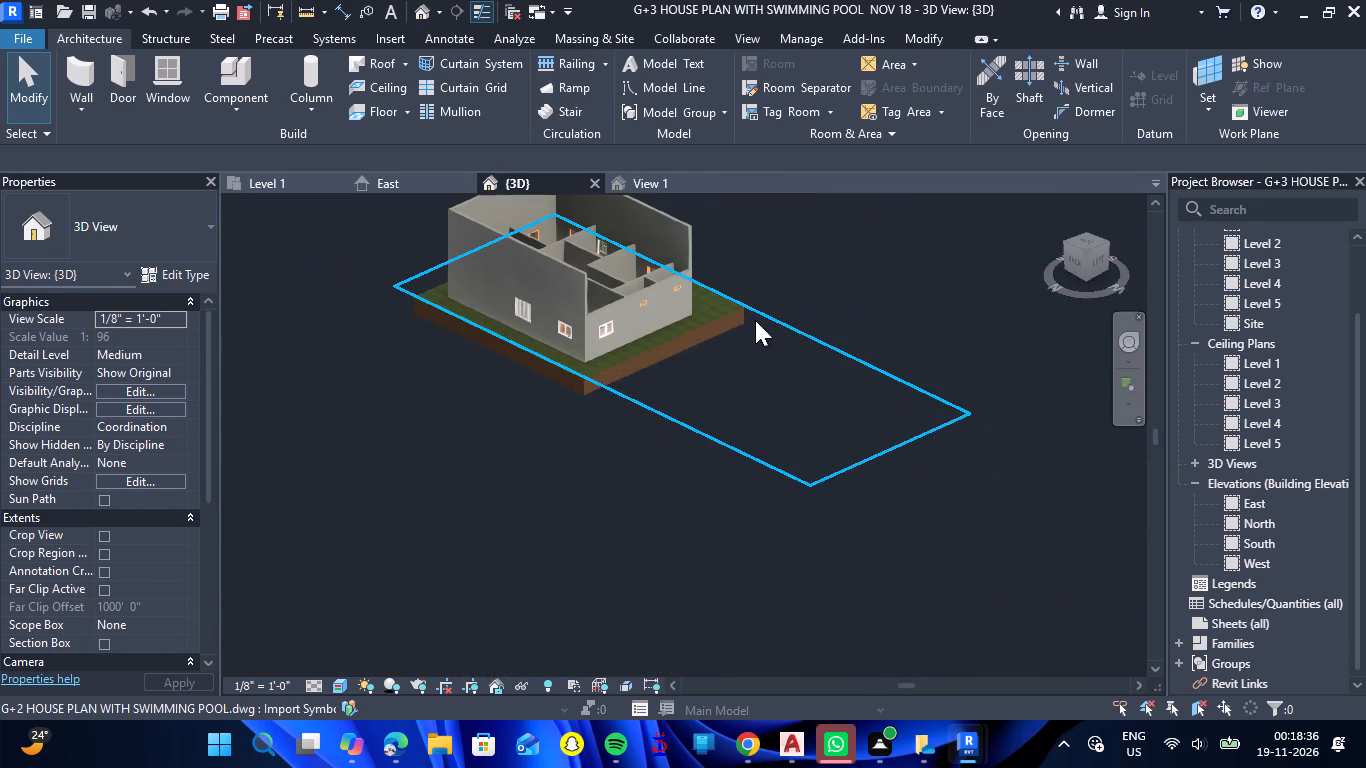
left_click_drag(849, 278, 553, 292, "shift")
right_click_drag(849, 278, 553, 292, "shift")
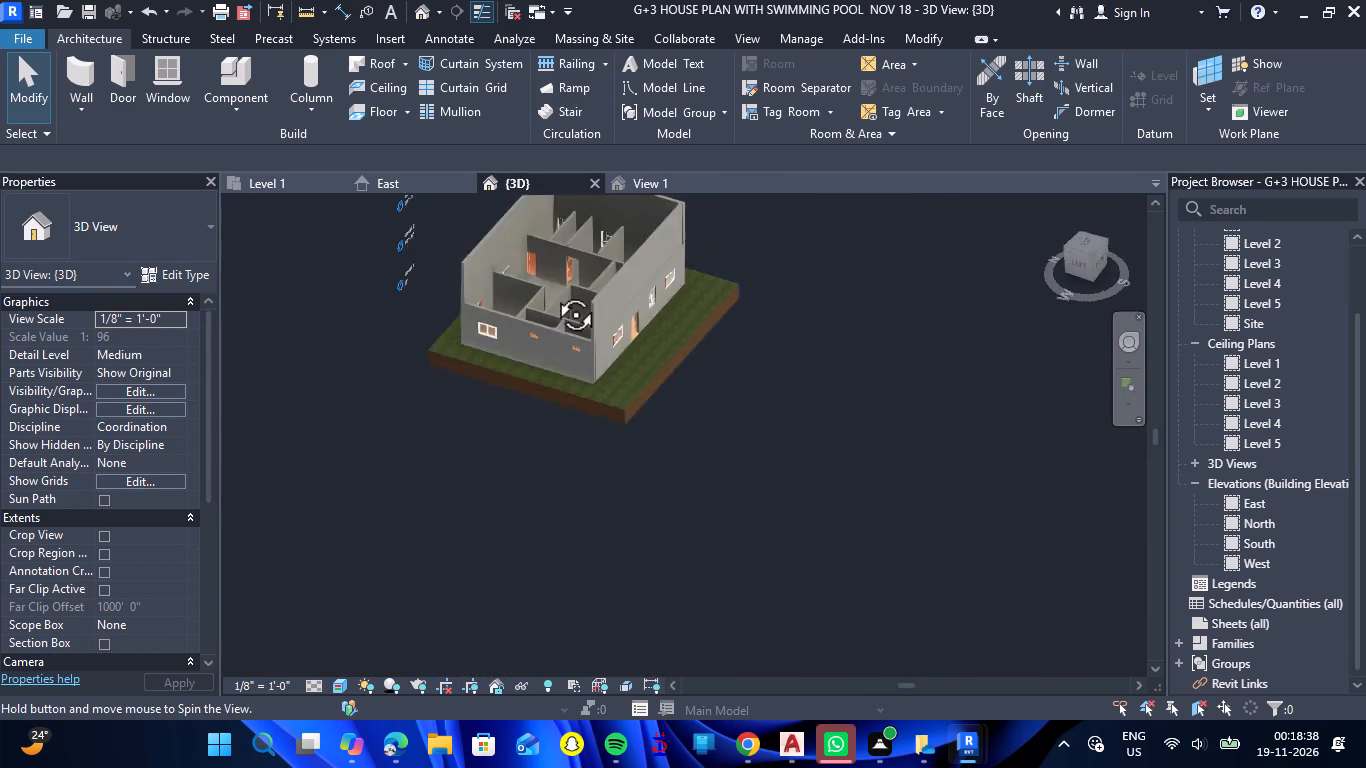
left_click_drag(553, 292, 531, 241, "shift")
right_click_drag(553, 292, 531, 241, "shift")
scroll(571, 277, "up", 7)
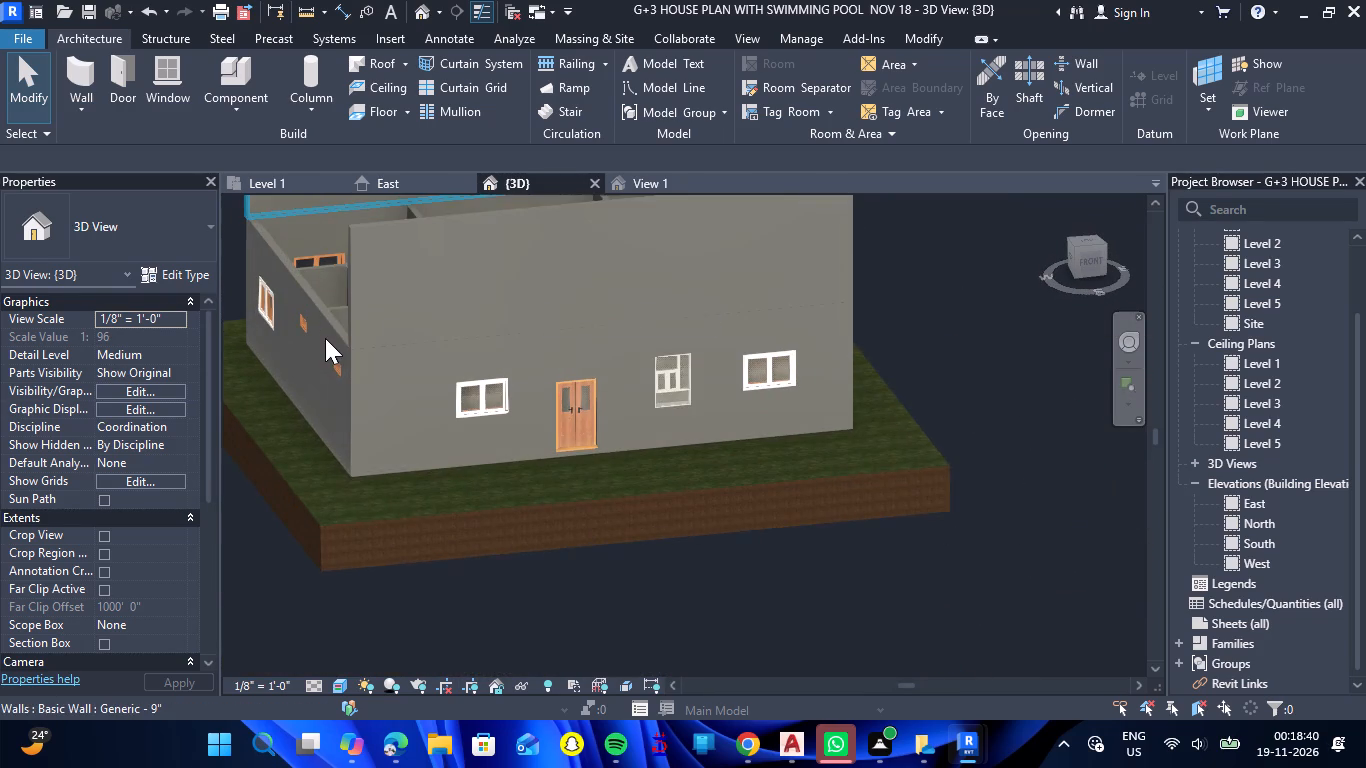
scroll(325, 338, "up", 8)
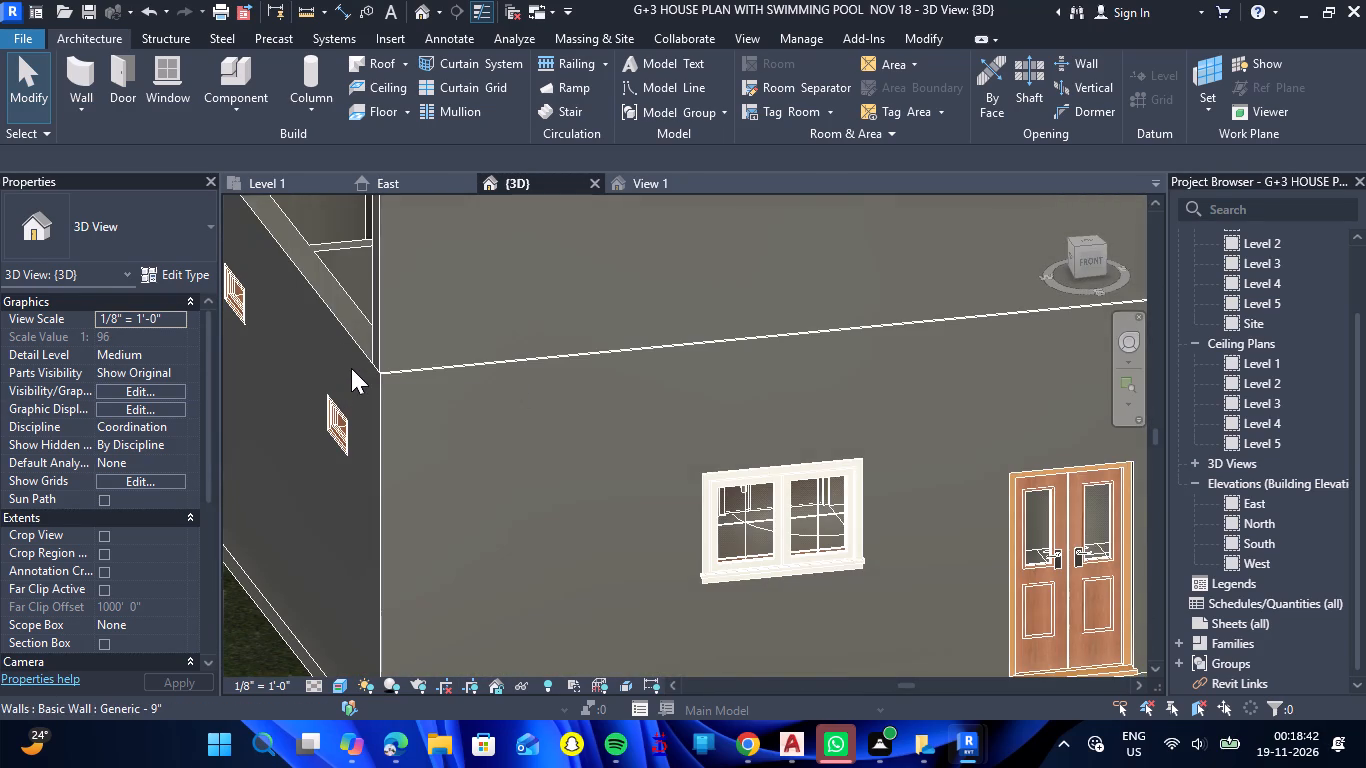
scroll(351, 368, "down", 12)
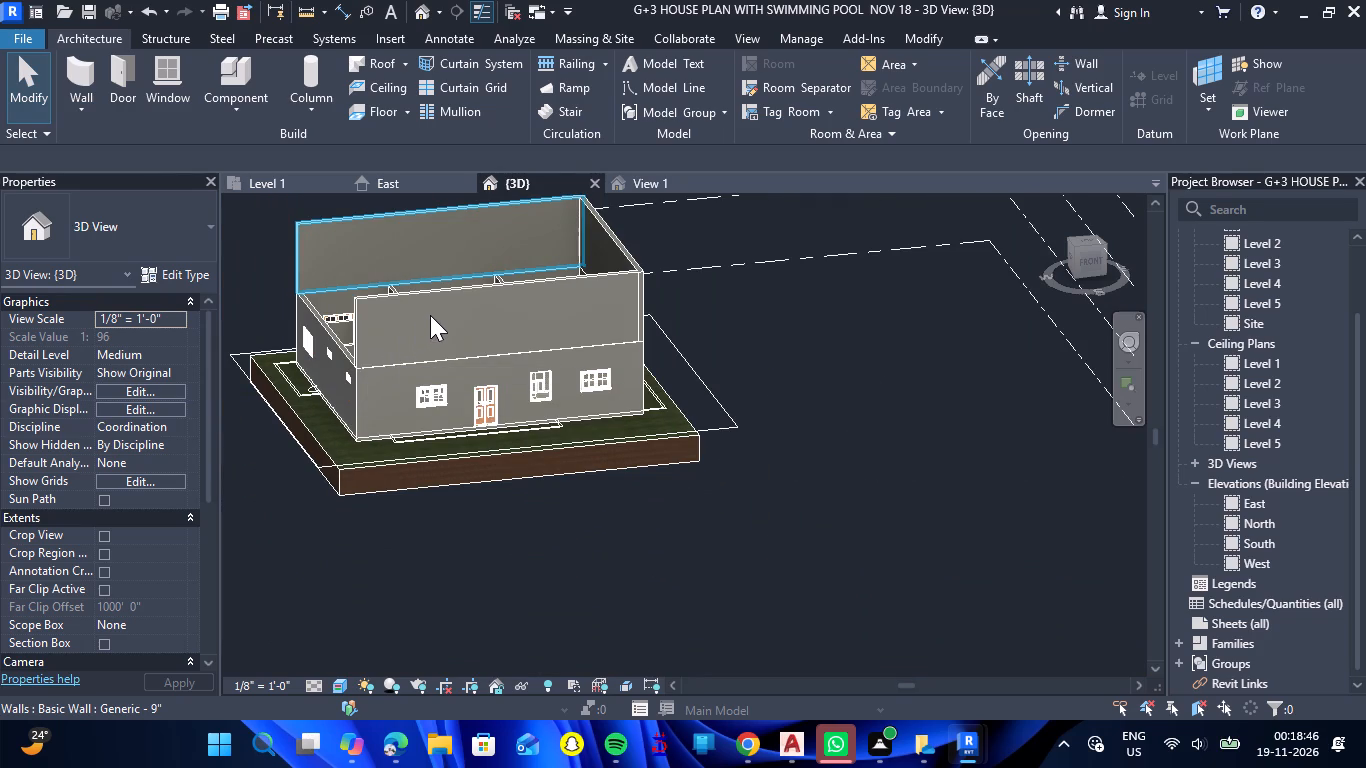
key("Escape")
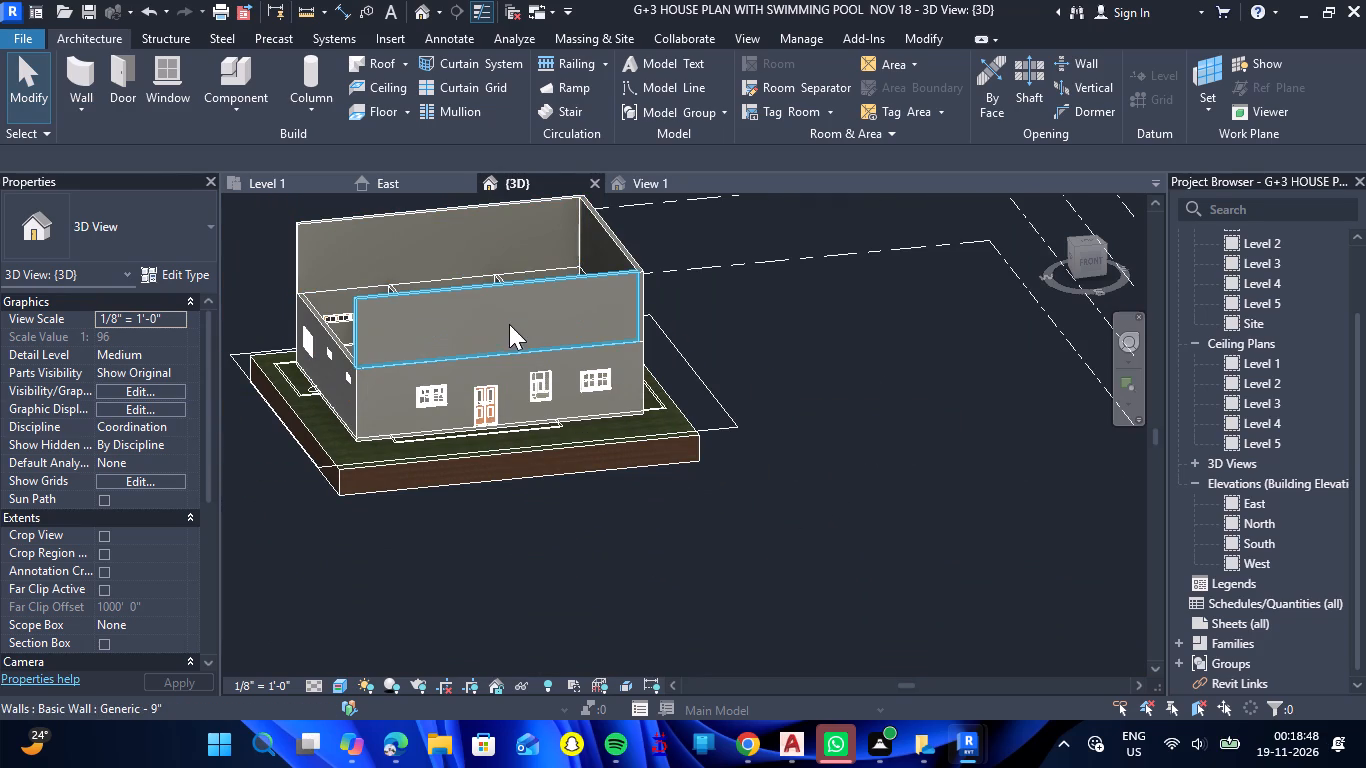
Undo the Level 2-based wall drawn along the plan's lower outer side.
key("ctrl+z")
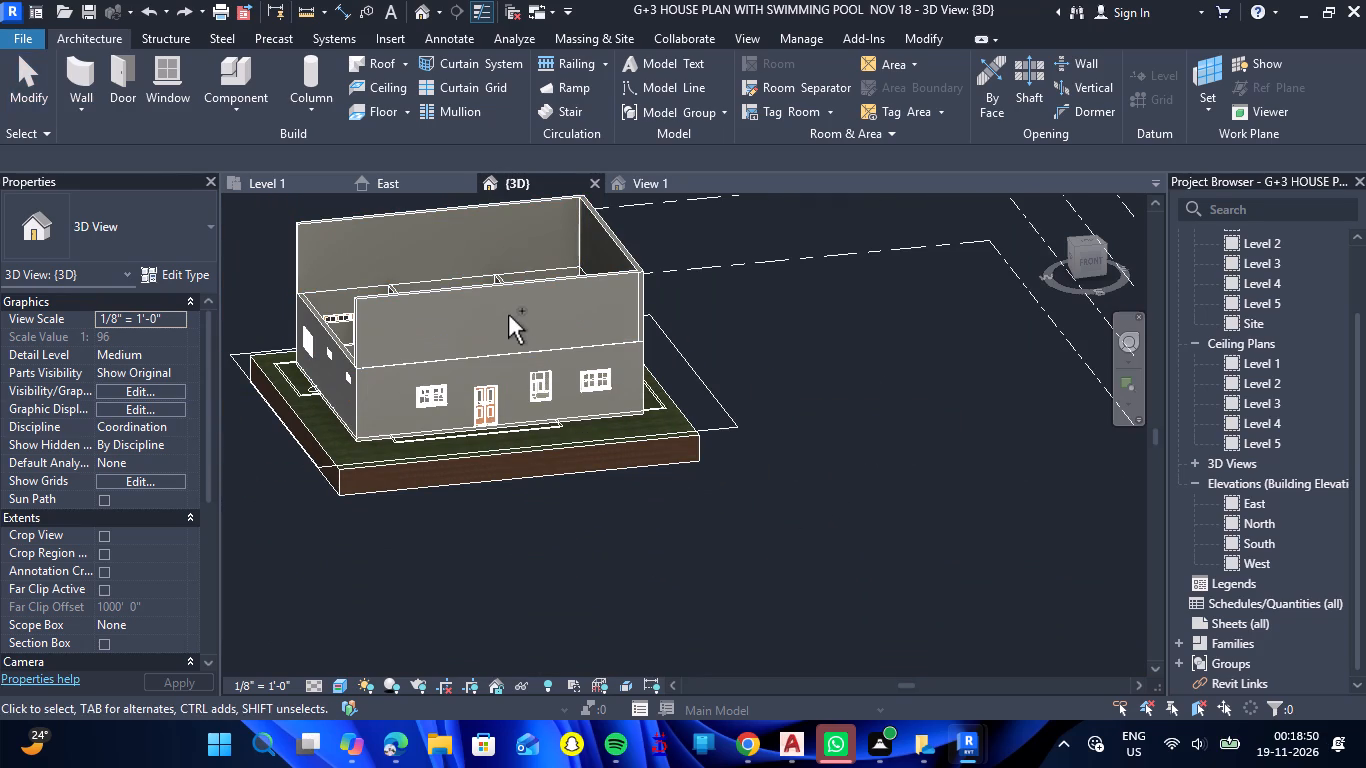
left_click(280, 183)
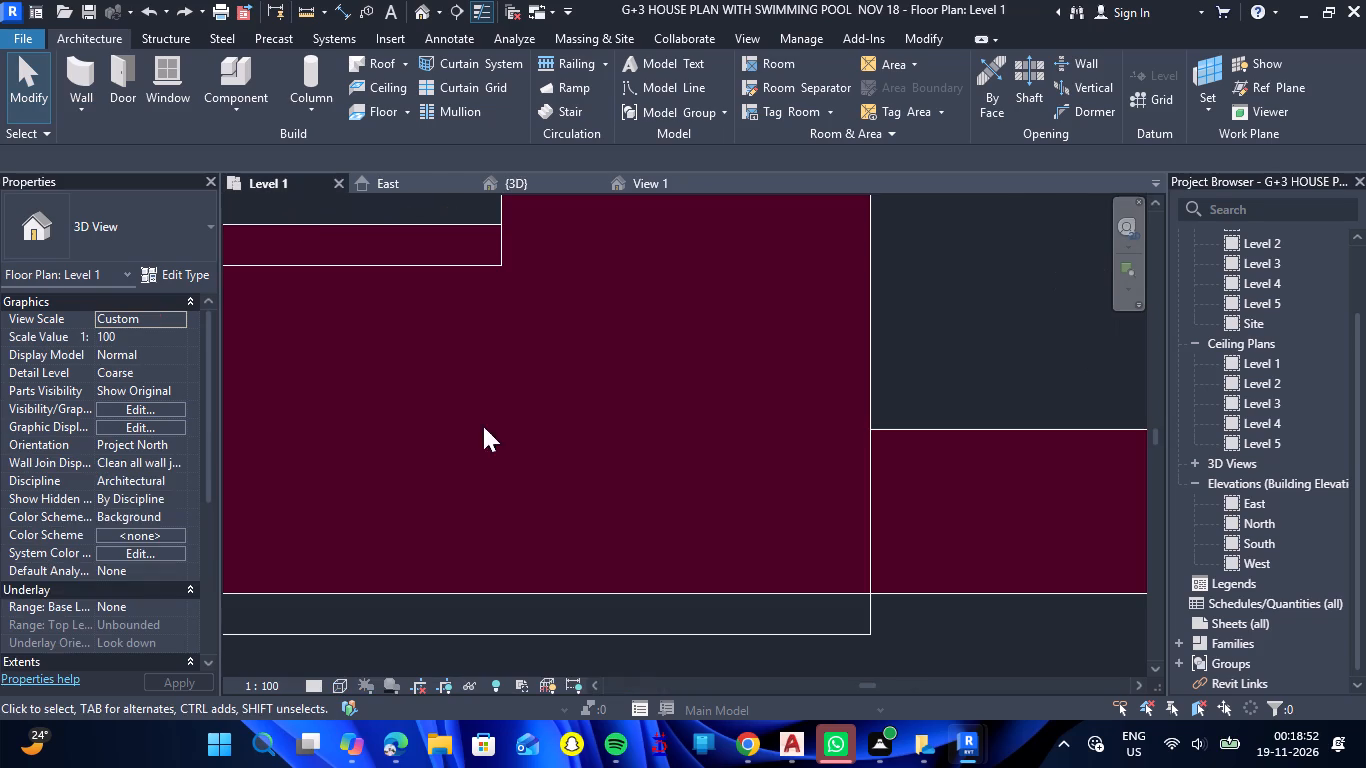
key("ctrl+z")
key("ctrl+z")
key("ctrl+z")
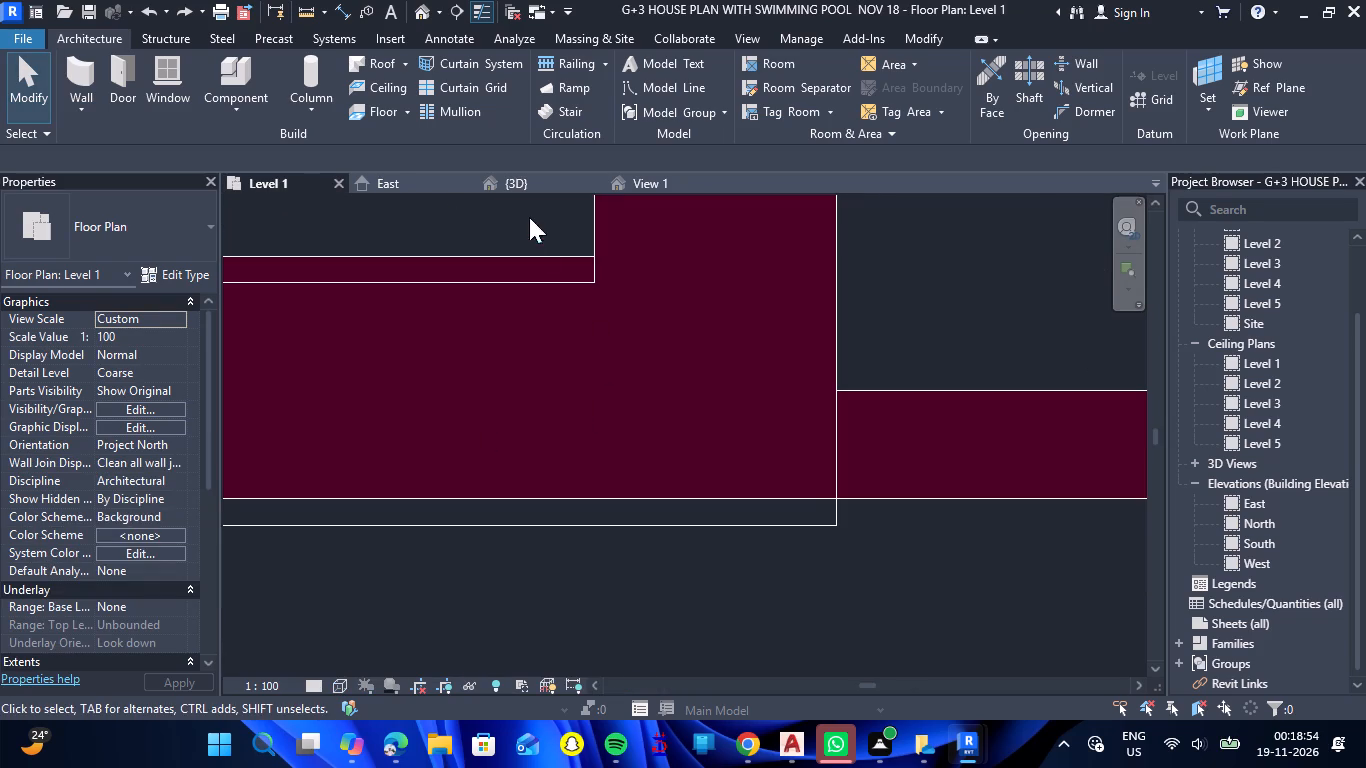
Undo the Level 2-based wall on the plan's right outer side, working in the 3D view.
left_click(522, 189)
scroll(639, 429, "down", 2)
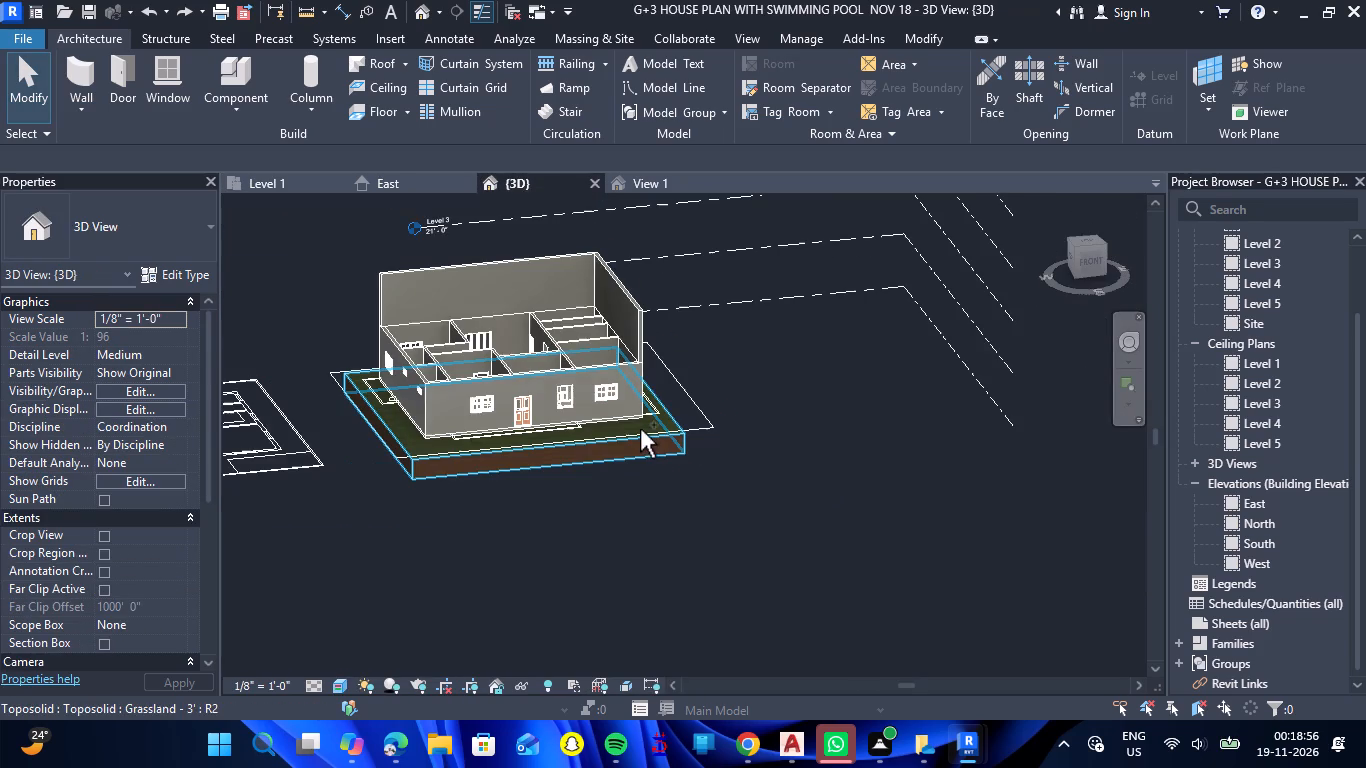
key("ctrl+z")
key("ctrl+z")
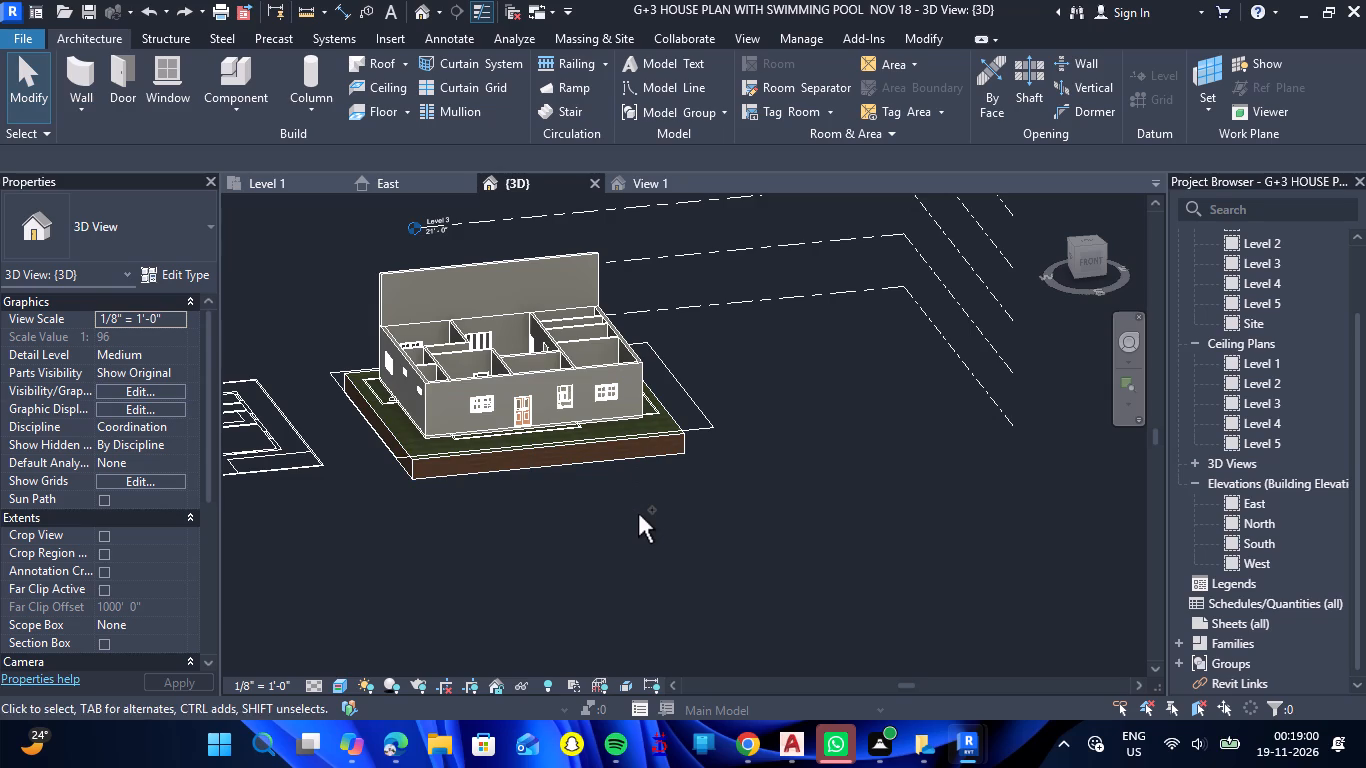
key("ctrl+z")
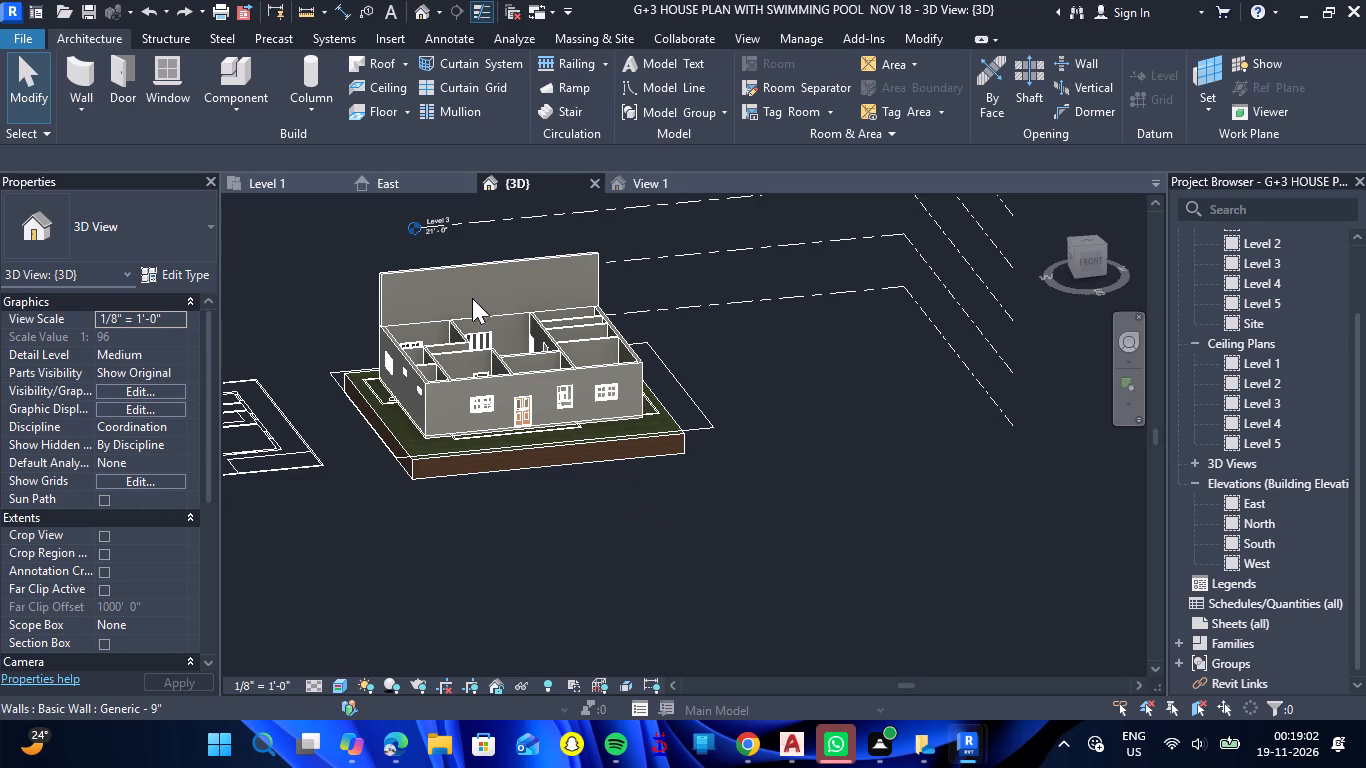
Select the remaining Level 2-based wall above the rear of the house.
left_click(457, 274)
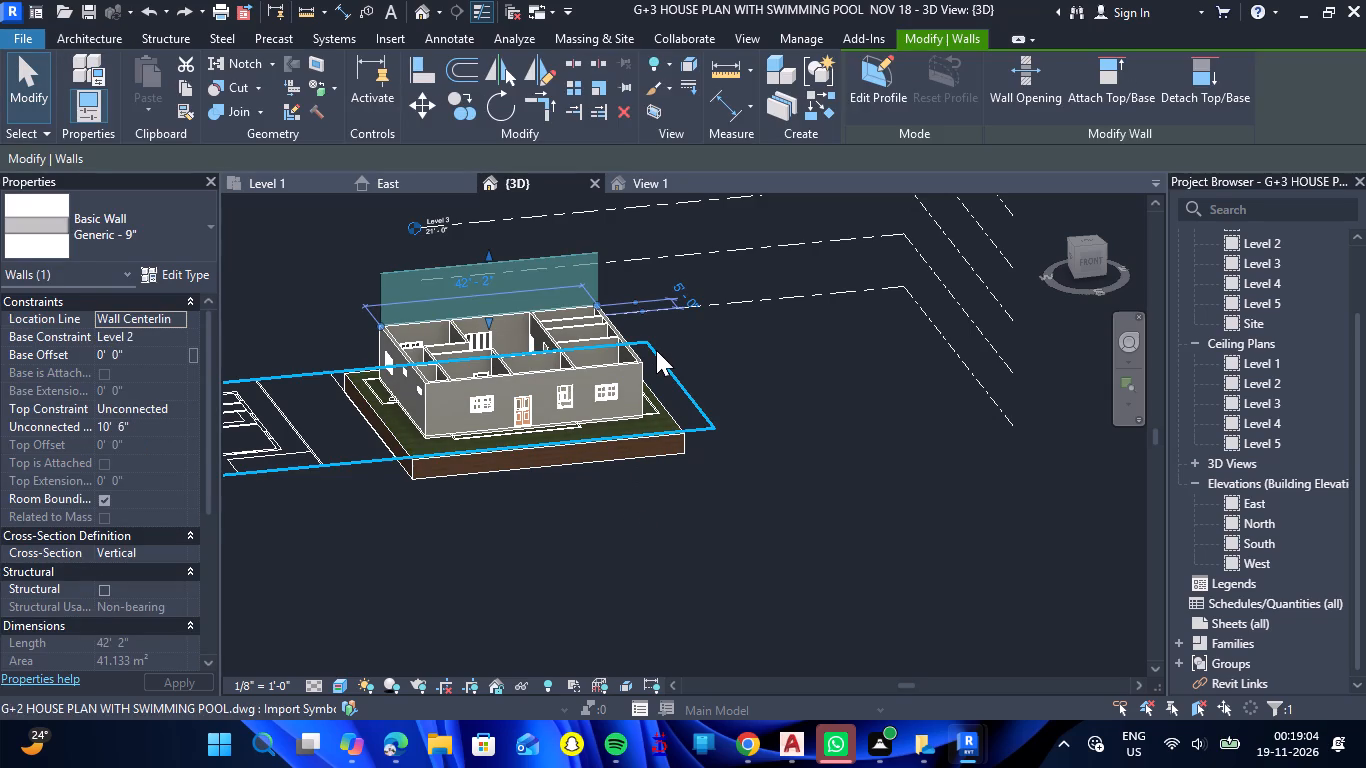
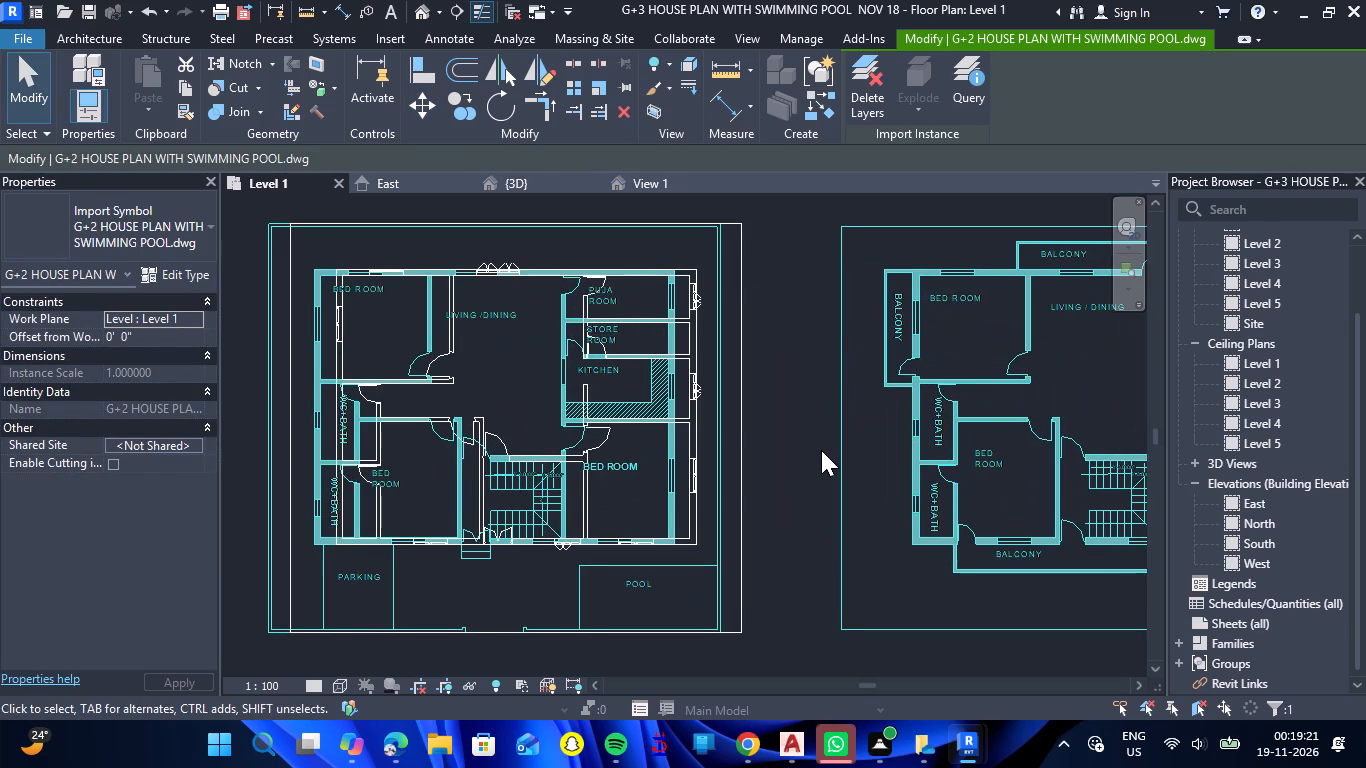
Nudge the imported G+2 HOUSE PLAN WITH SWIMMING POOL.dwg to the right until its plan lines up with the modelled ground-floor walls.
key("Left")
key("Right")
key("Right")
key("Right")
key("Right")
key("Right")
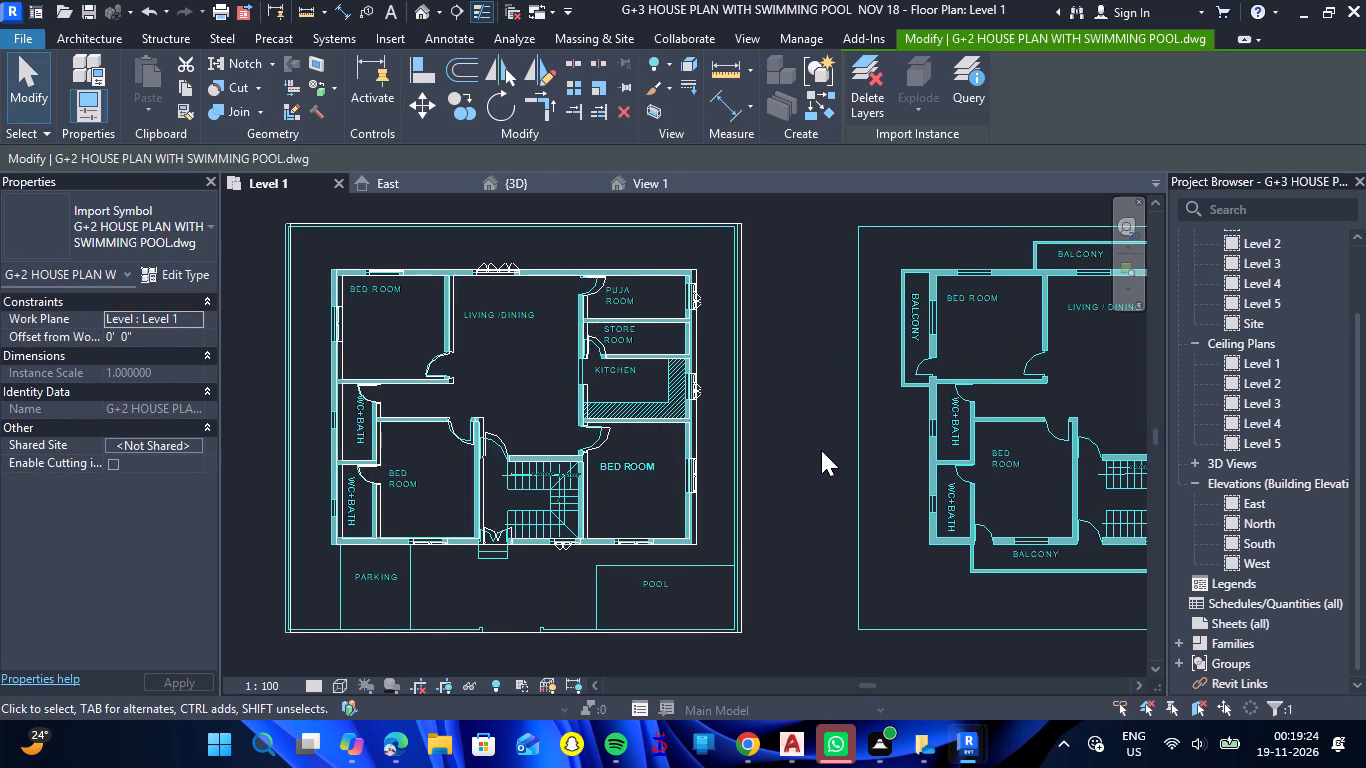
key("Right")
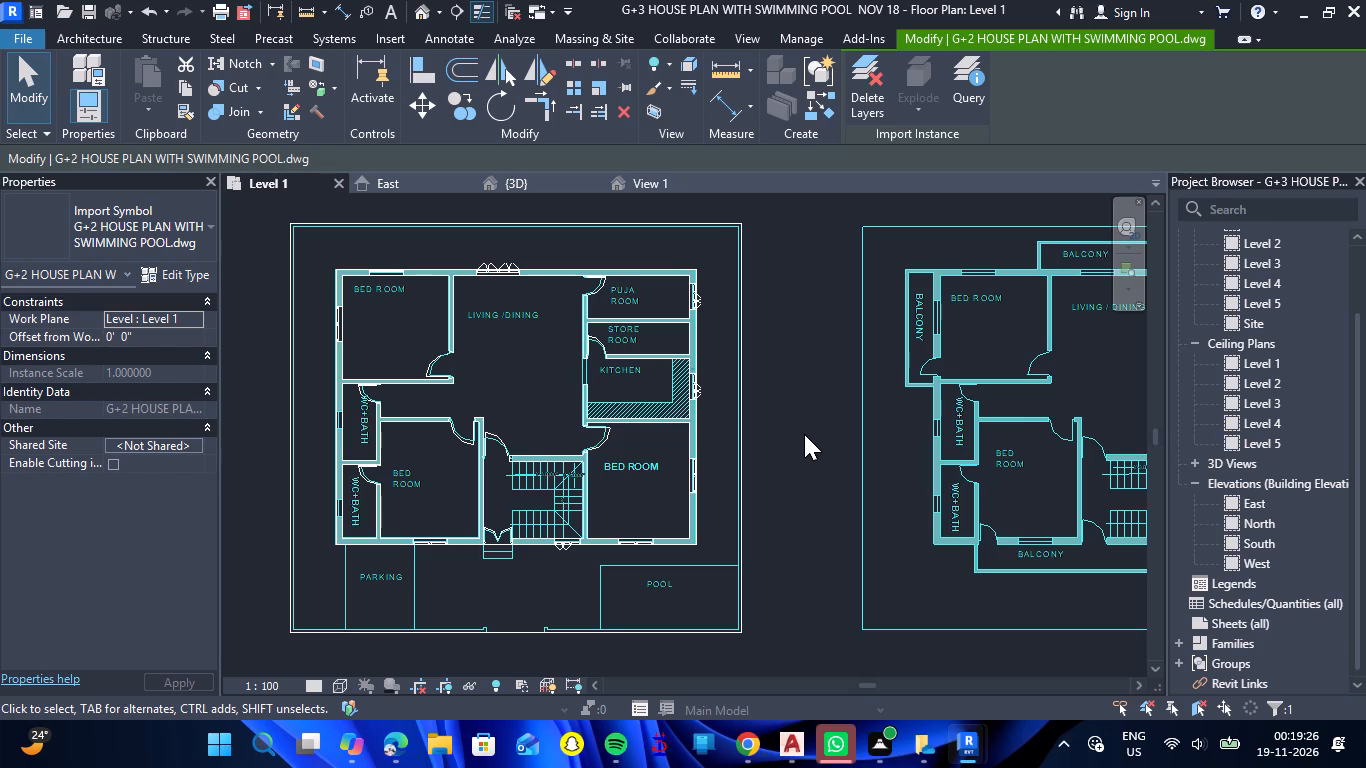
scroll(471, 278, "up", 5)
scroll(274, 273, "up", 7)
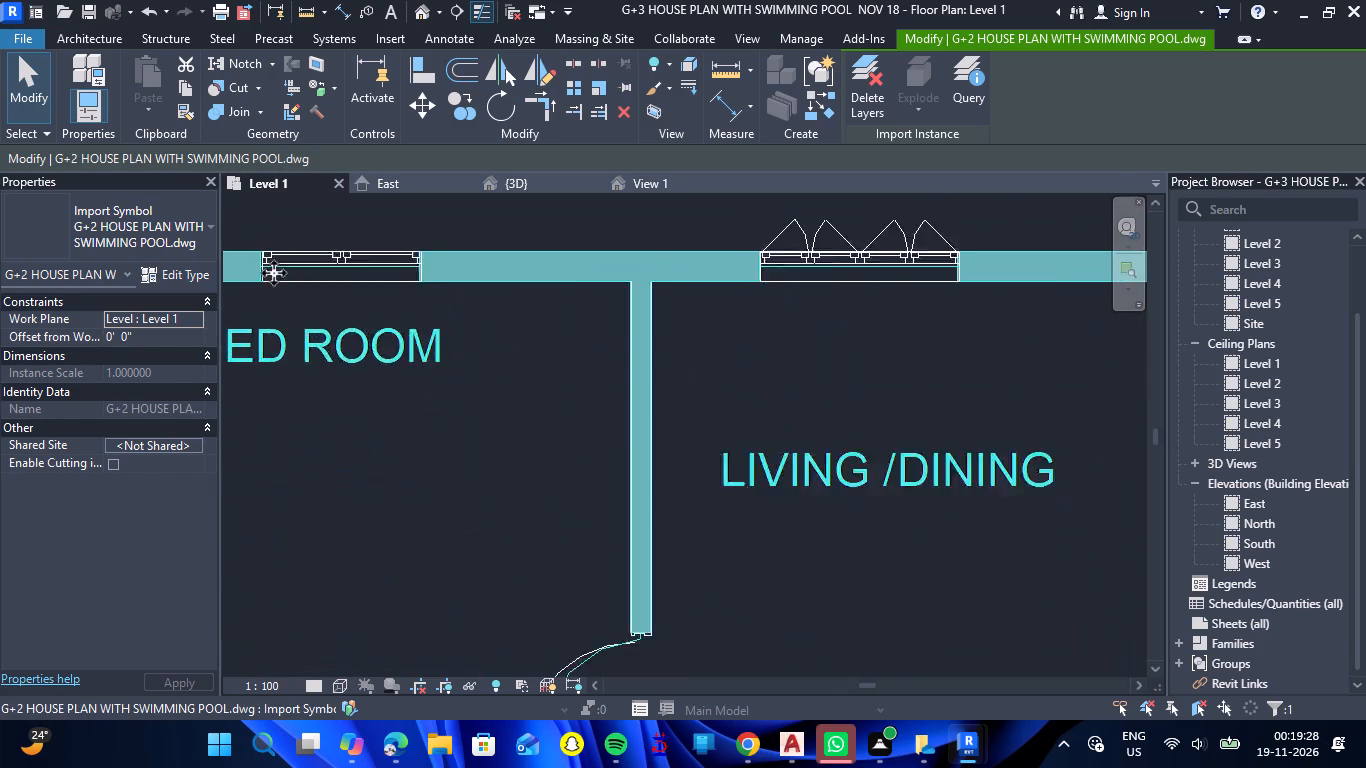
scroll(284, 274, "down", 2)
scroll(273, 257, "up", 5)
key("Escape")
Examine how the imported plan lines up with the walls and windows around the north-west bedroom and the site boundary.
scroll(312, 274, "down", 2)
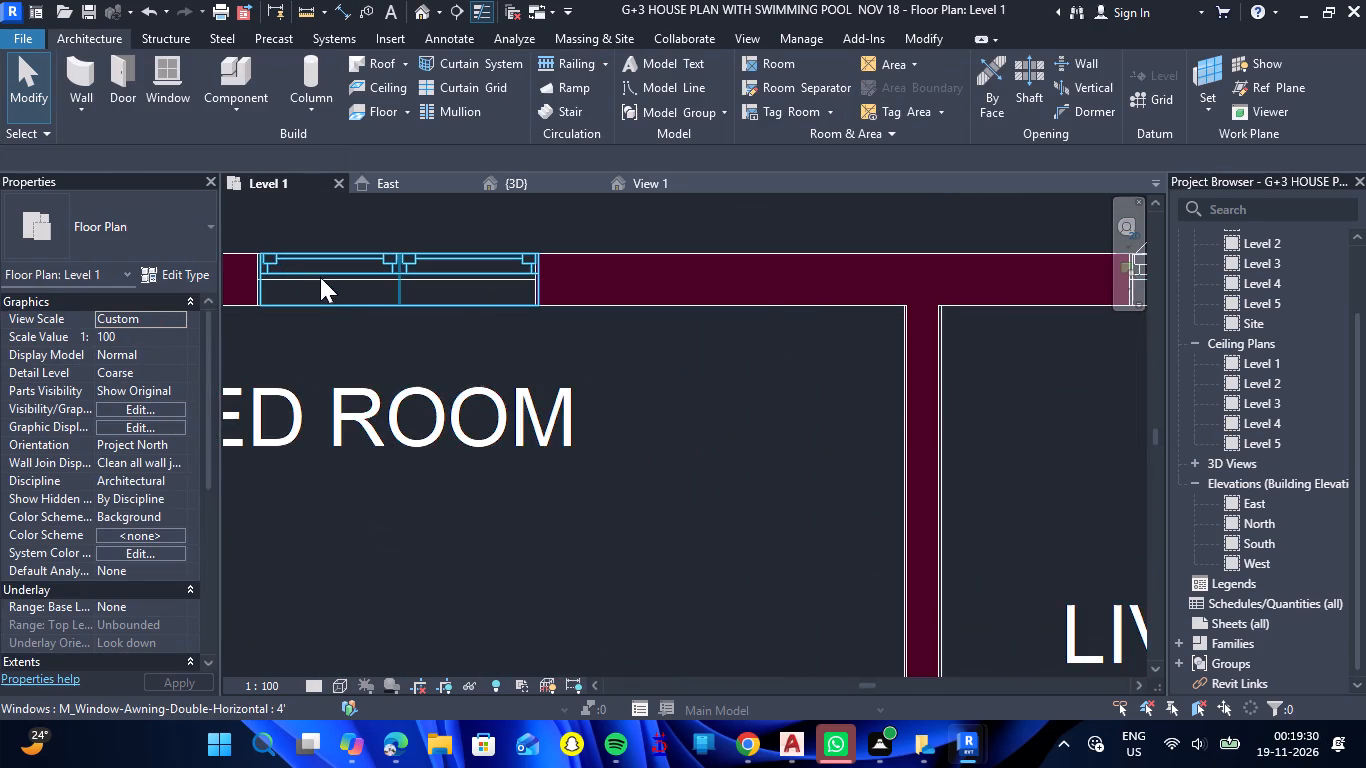
scroll(320, 277, "down", 7)
scroll(305, 334, "up", 7)
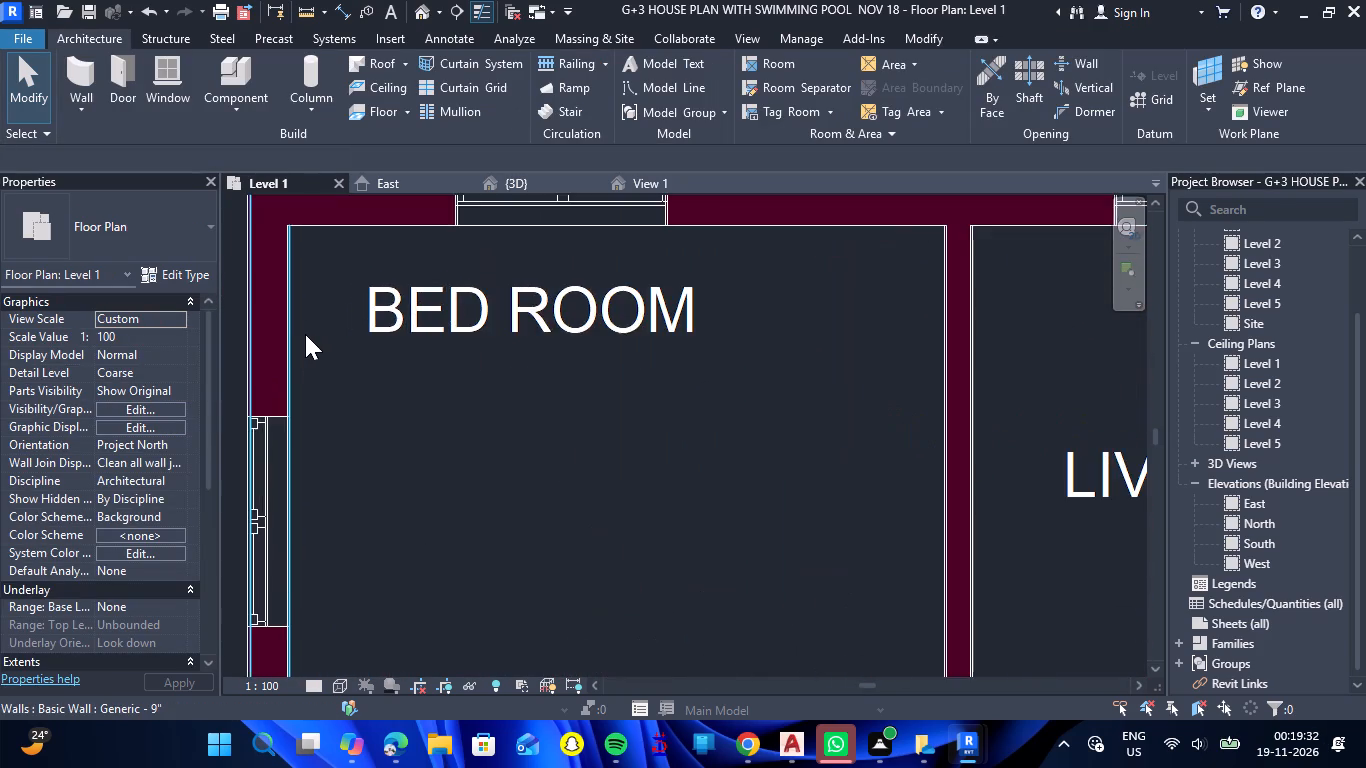
scroll(310, 338, "down", 3)
scroll(254, 342, "up", 8)
left_click(297, 350)
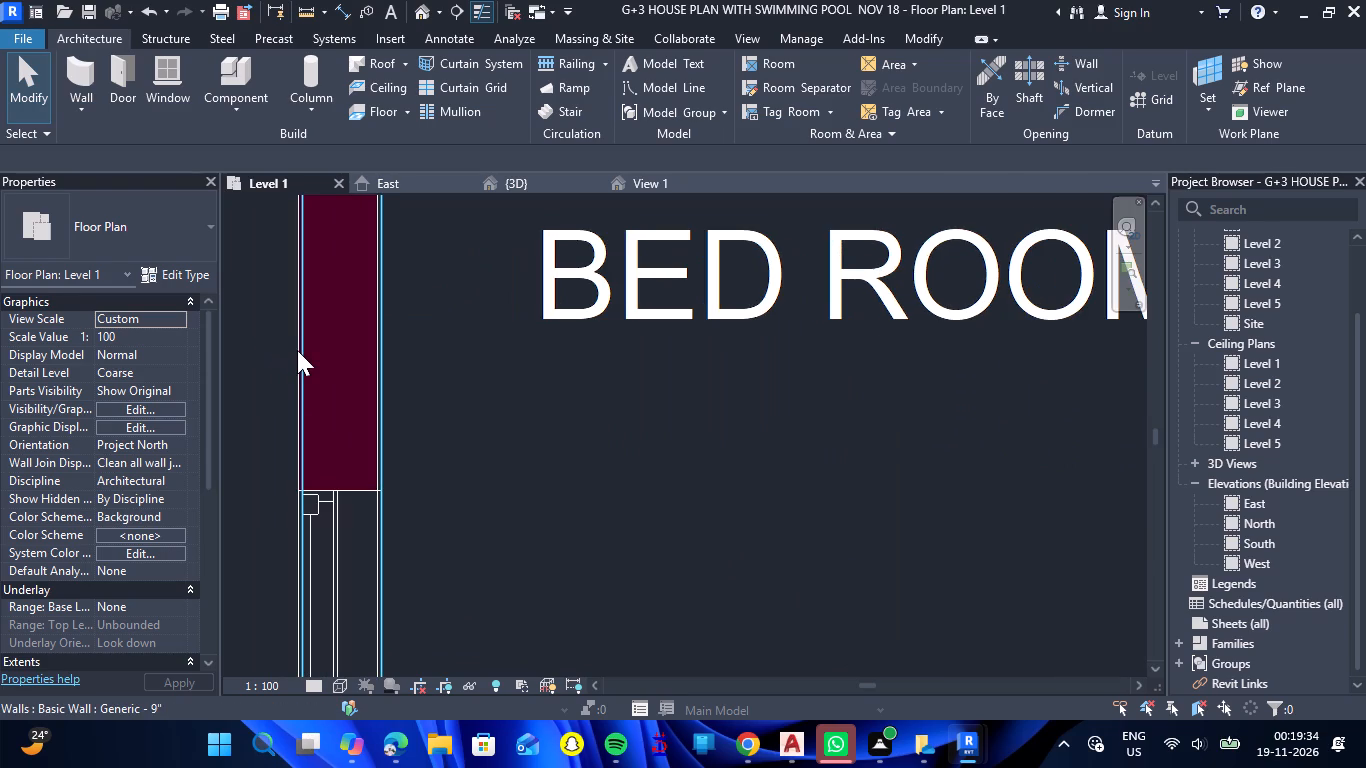
scroll(462, 379, "down", 6)
key("Escape")
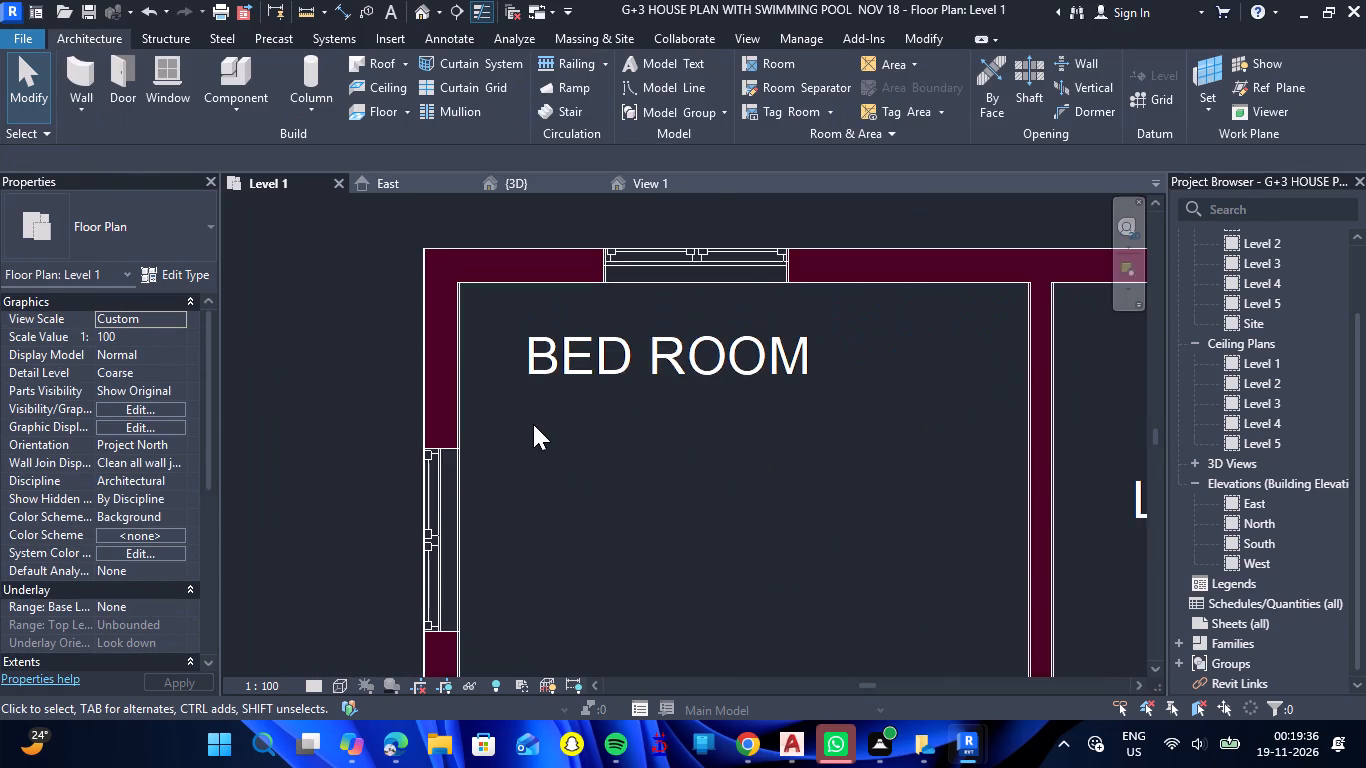
scroll(536, 424, "down", 7)
left_click(401, 362)
scroll(522, 404, "up", 2)
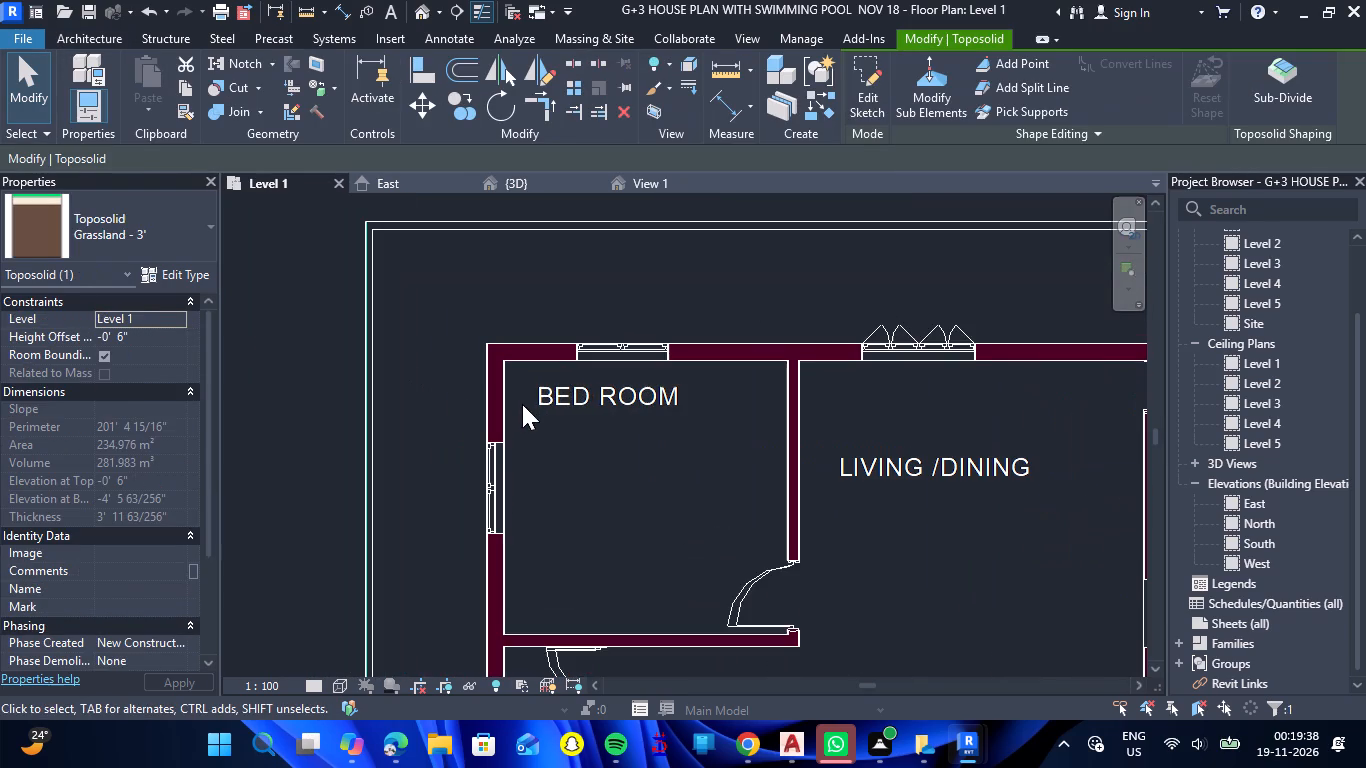
key("Escape")
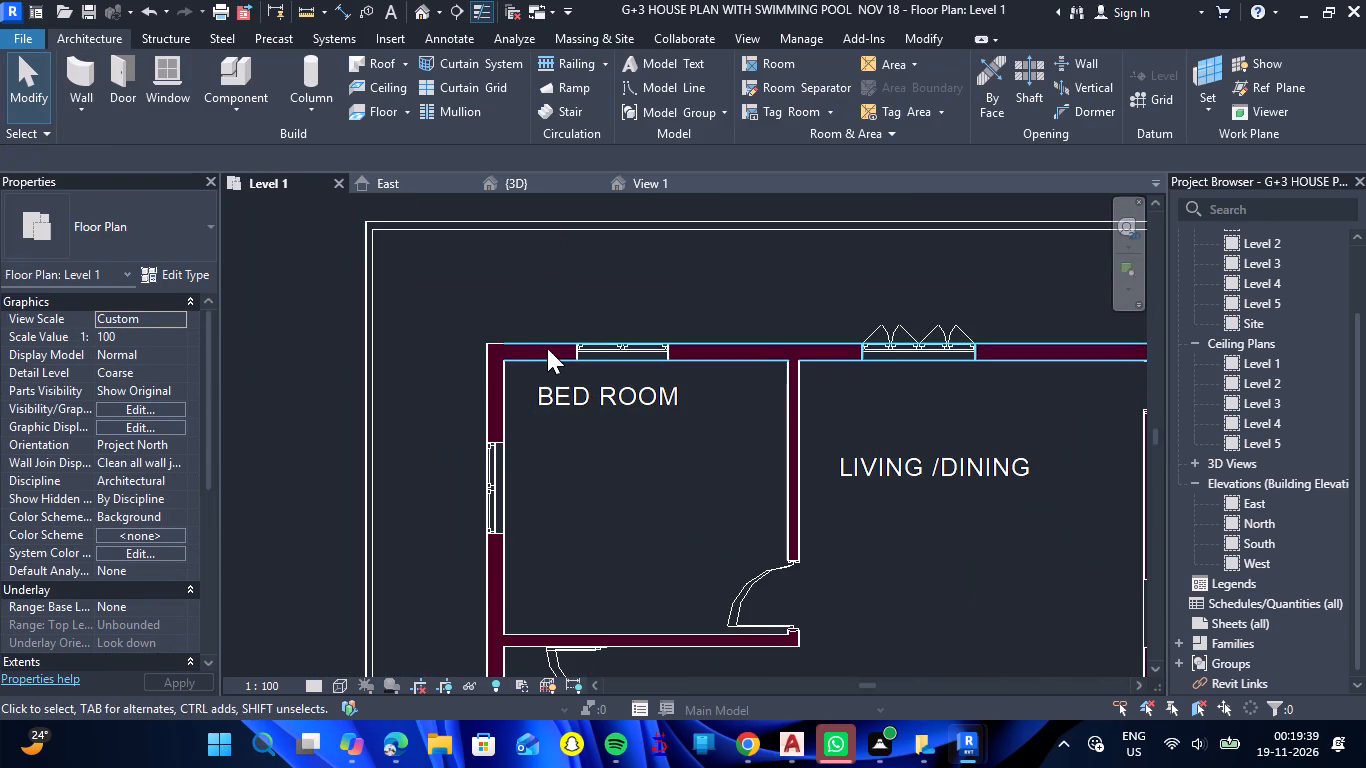
scroll(555, 344, "down", 11)
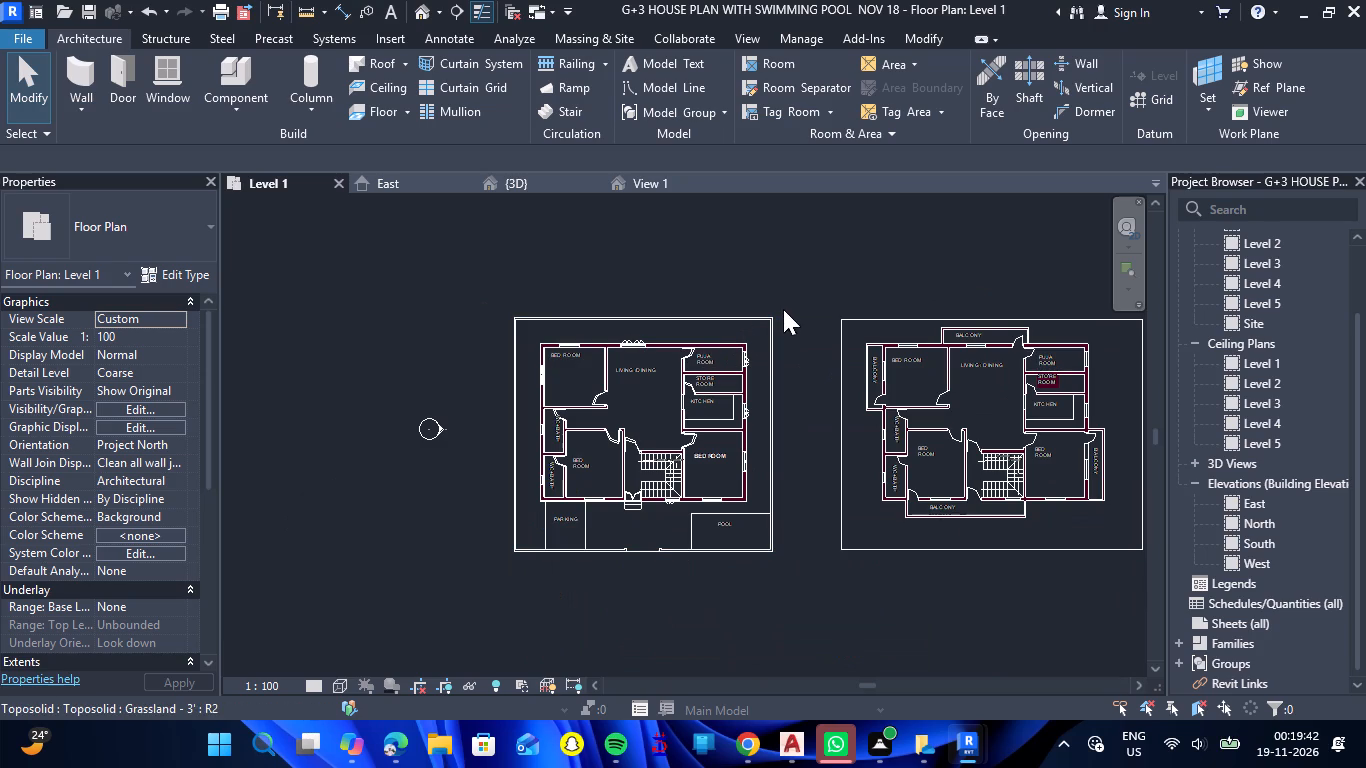
Nudge the imported house plan drawing one fine increment farther right against the bedroom's west wall.
left_click(841, 317)
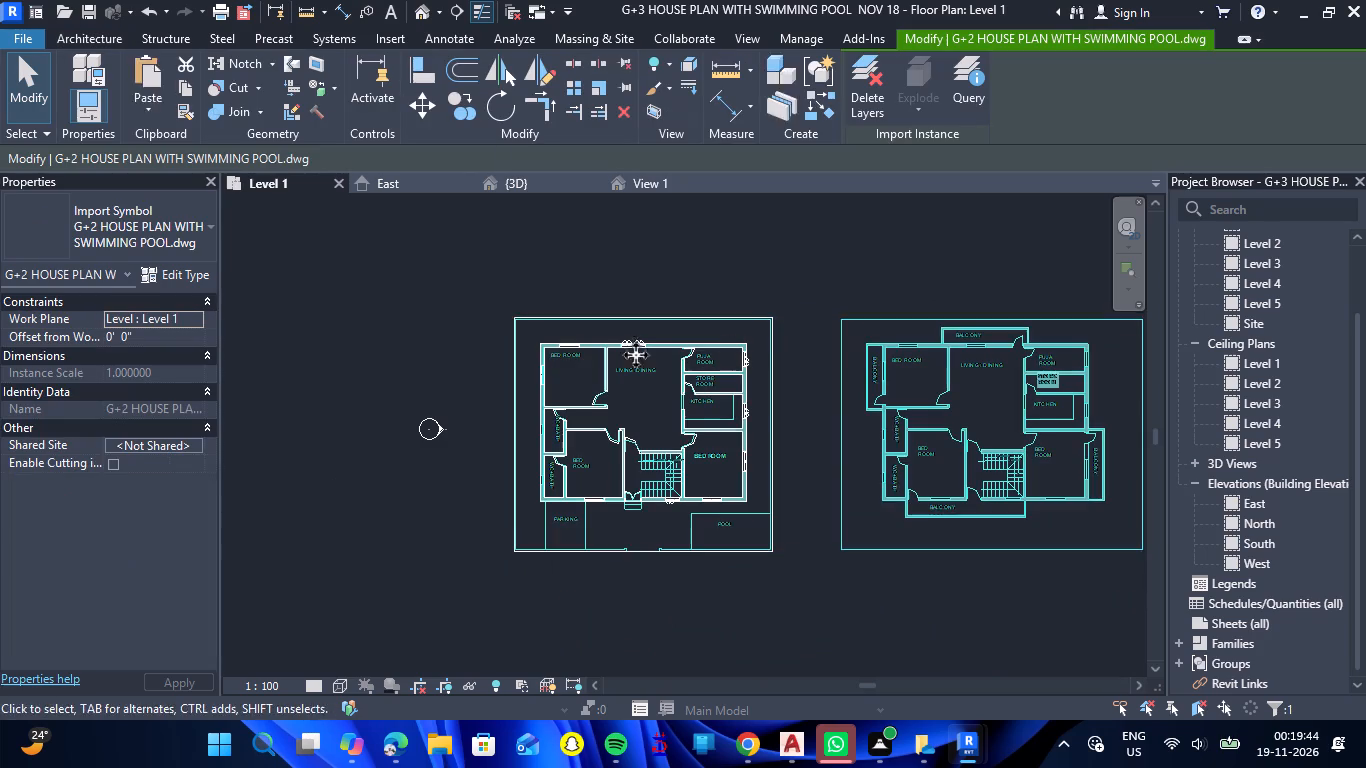
scroll(526, 357, "up", 7)
scroll(602, 407, "up", 13)
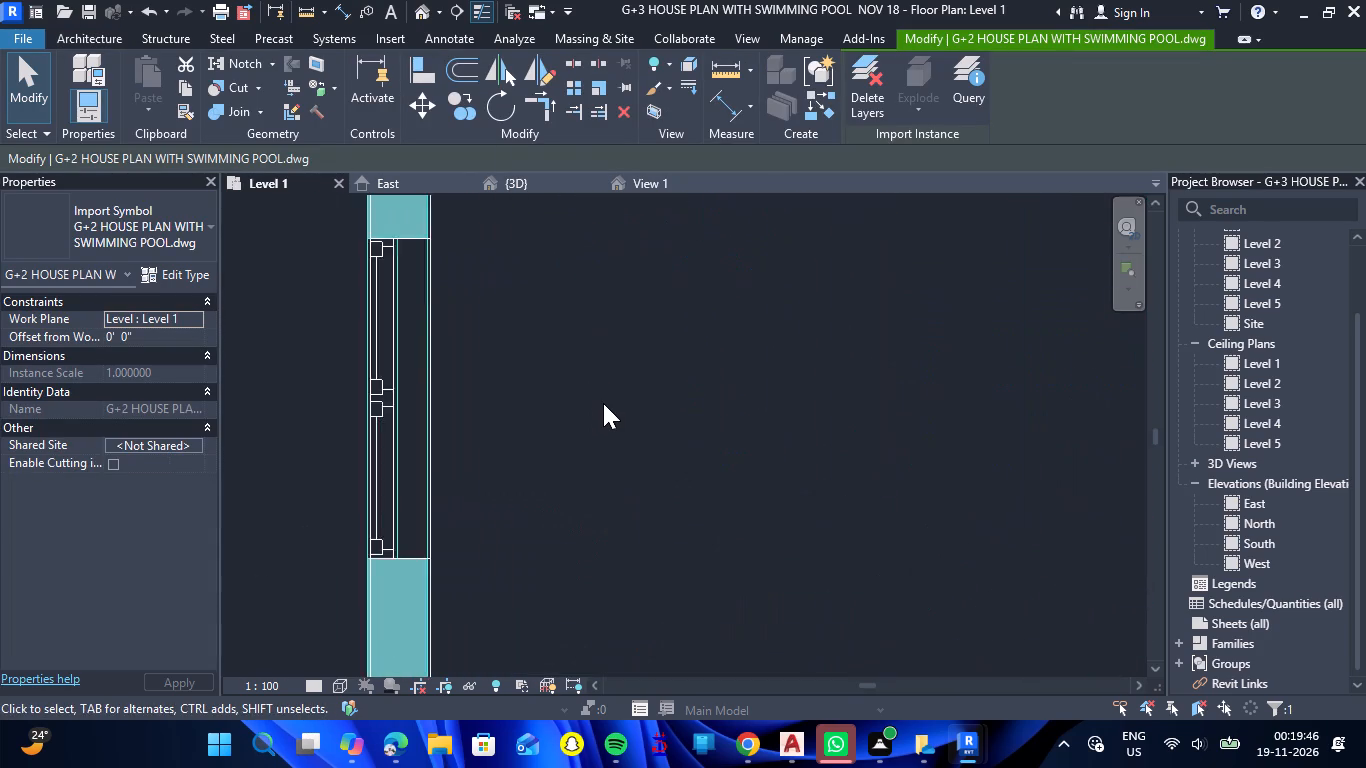
scroll(603, 403, "up", 3)
key("Right")
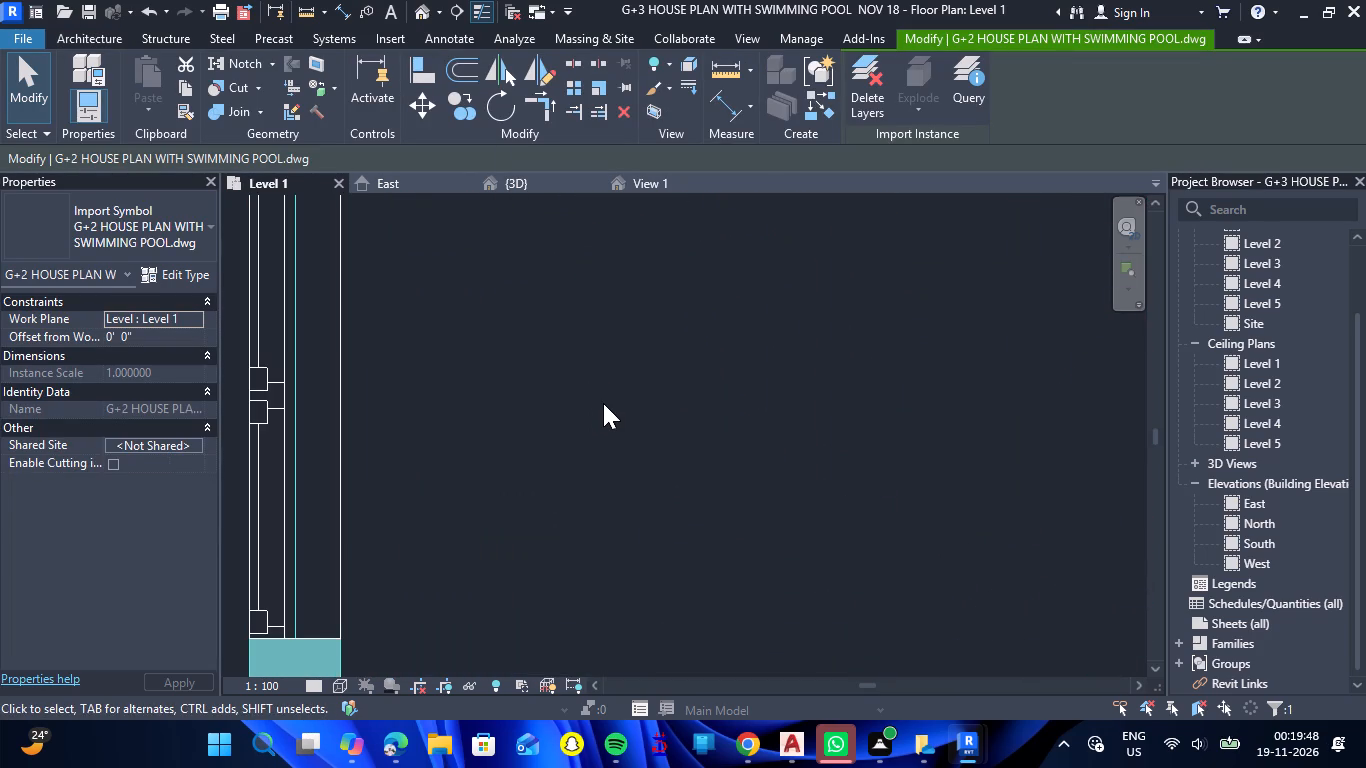
key("Escape")
scroll(565, 384, "down", 15)
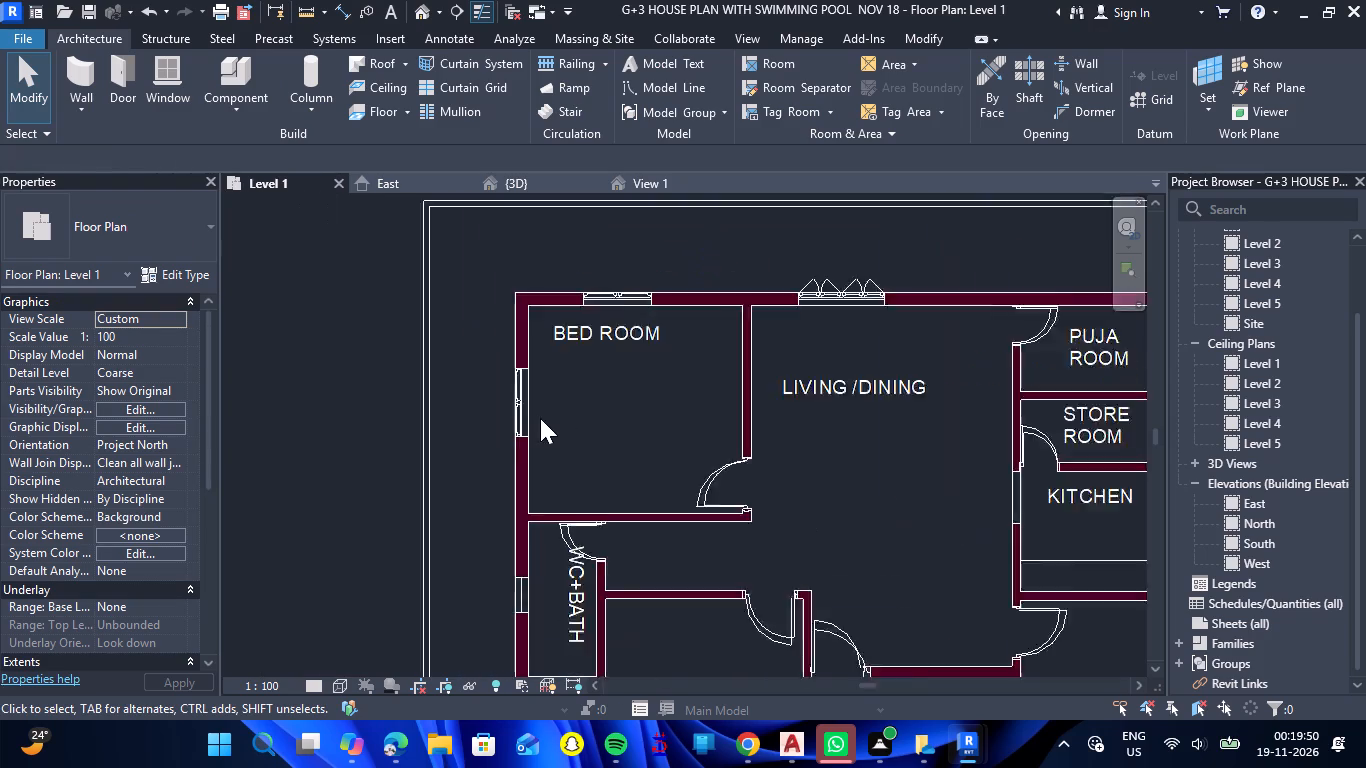
scroll(539, 418, "down", 7)
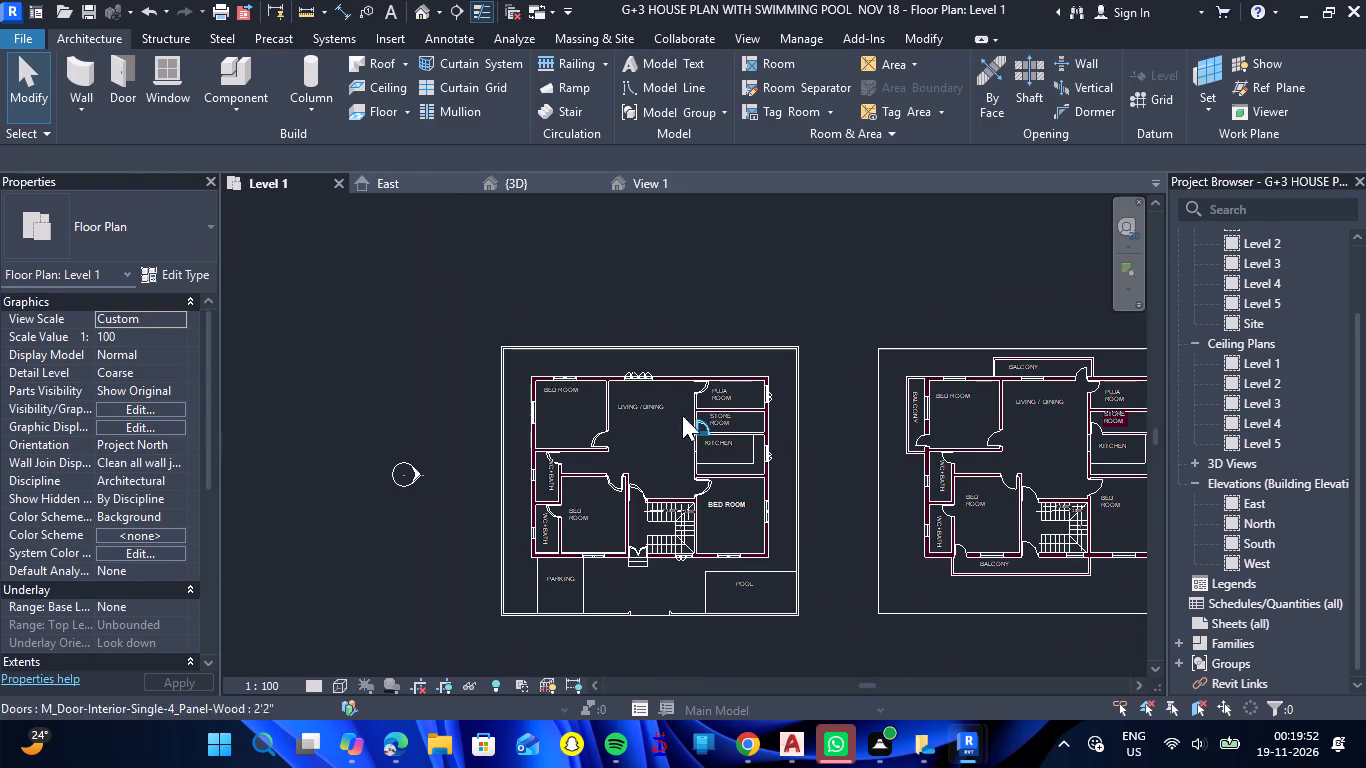
Inspect the house's rooms, doors and windows from several sides in the {3D} view.
left_click(495, 190)
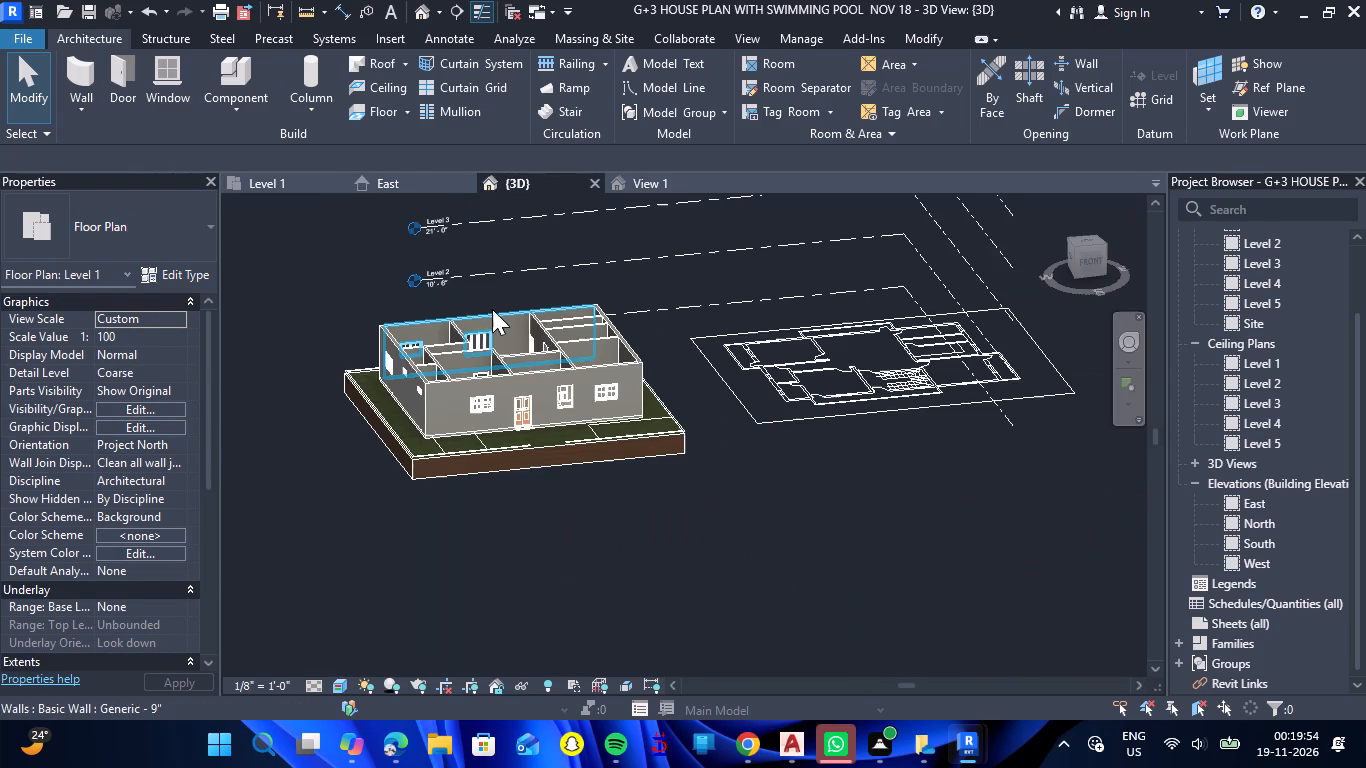
right_click_drag(336, 528, 332, 528, "shift")
left_click_drag(336, 528, 332, 528, "shift")
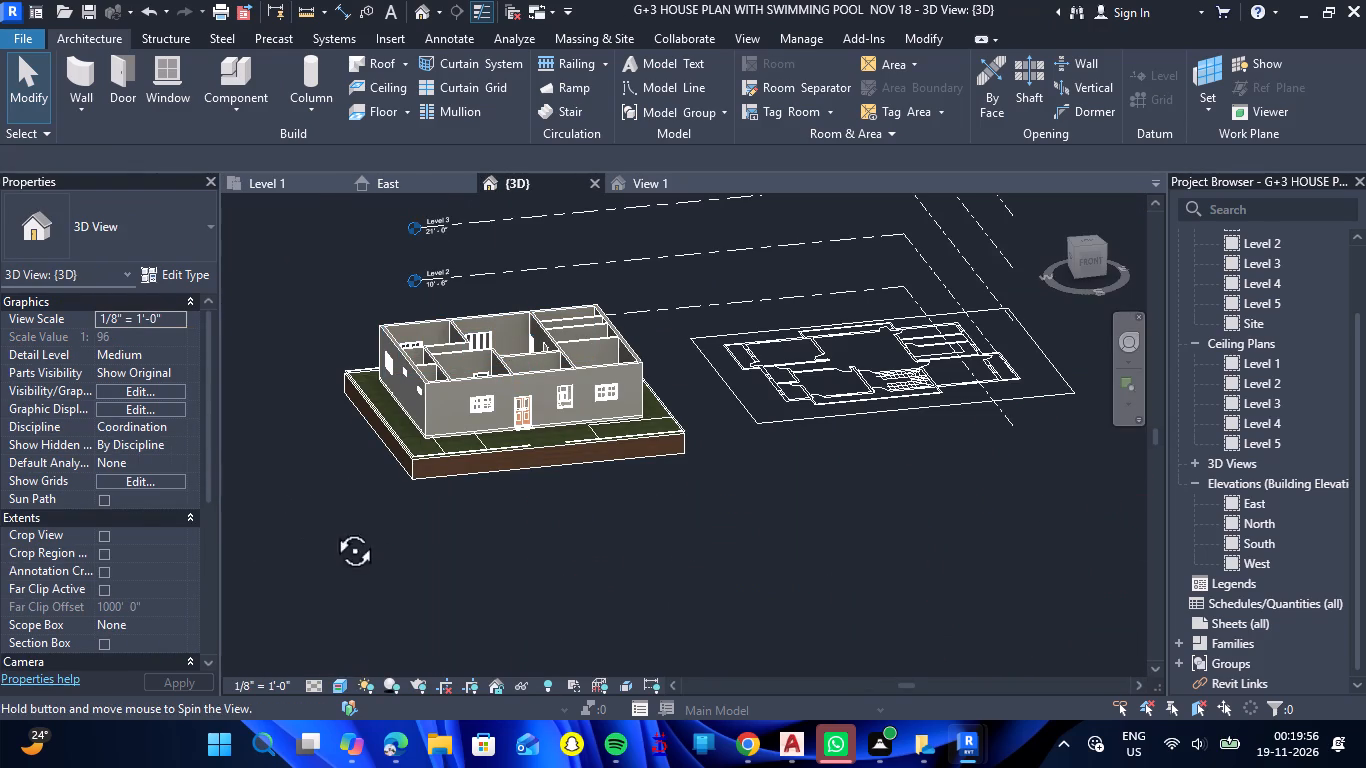
right_click_drag(332, 528, 563, 588, "shift")
left_click_drag(332, 528, 563, 588, "shift")
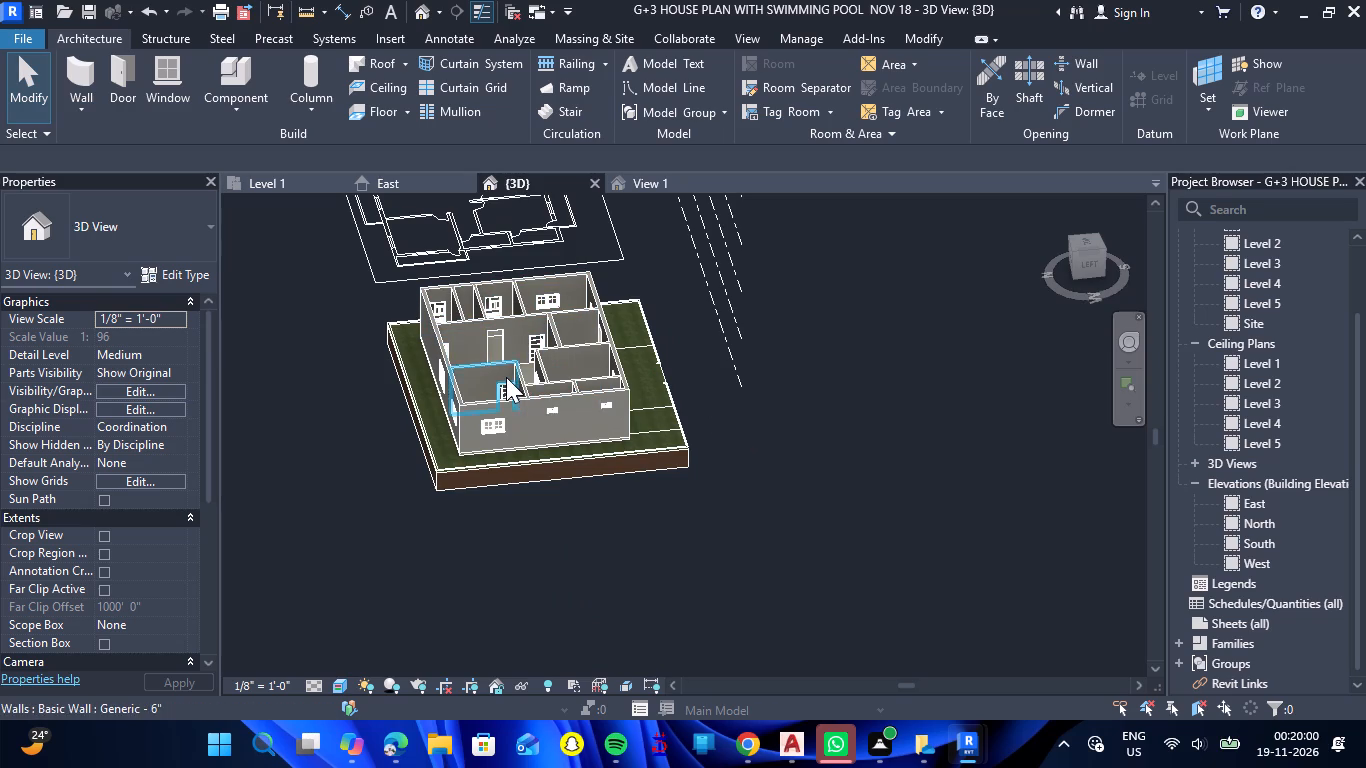
scroll(506, 377, "up", 5)
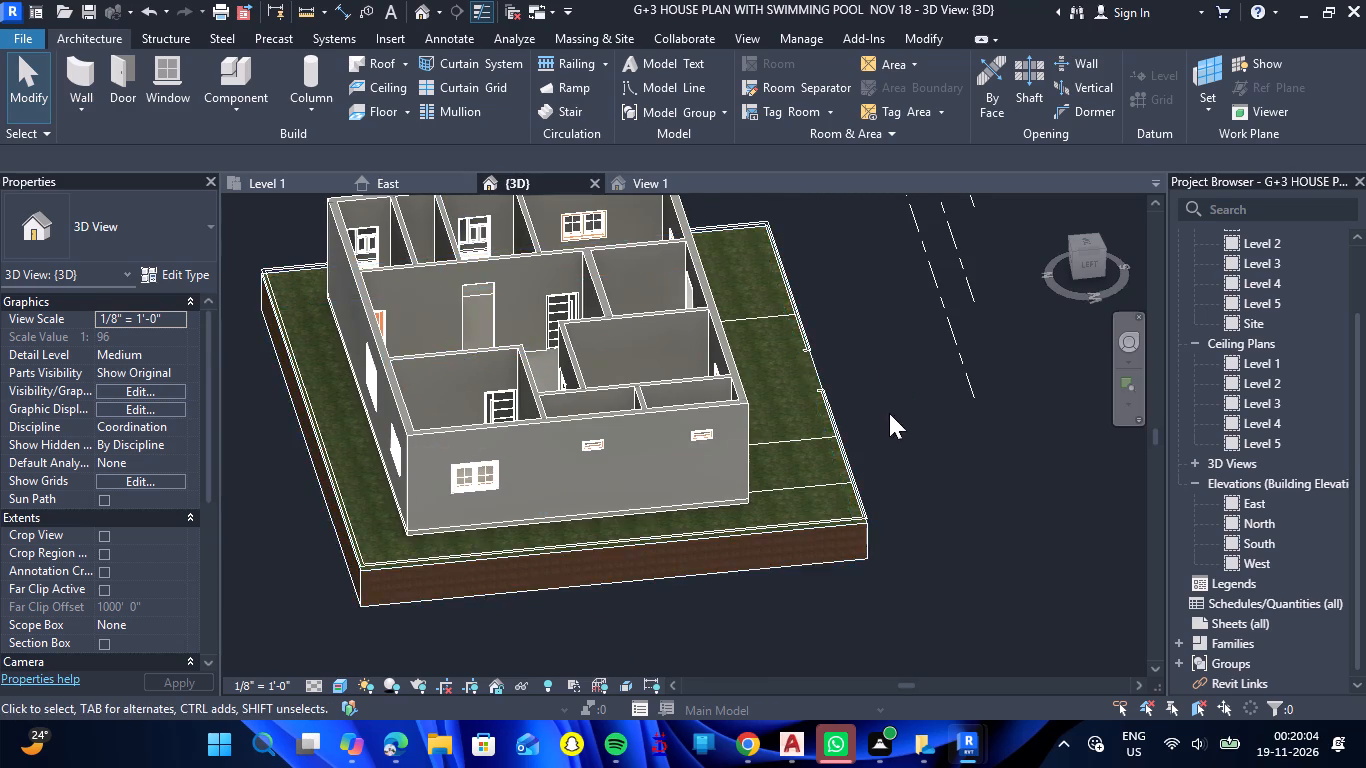
left_click_drag(889, 413, 618, 499, "shift")
right_click_drag(889, 413, 618, 499, "shift")
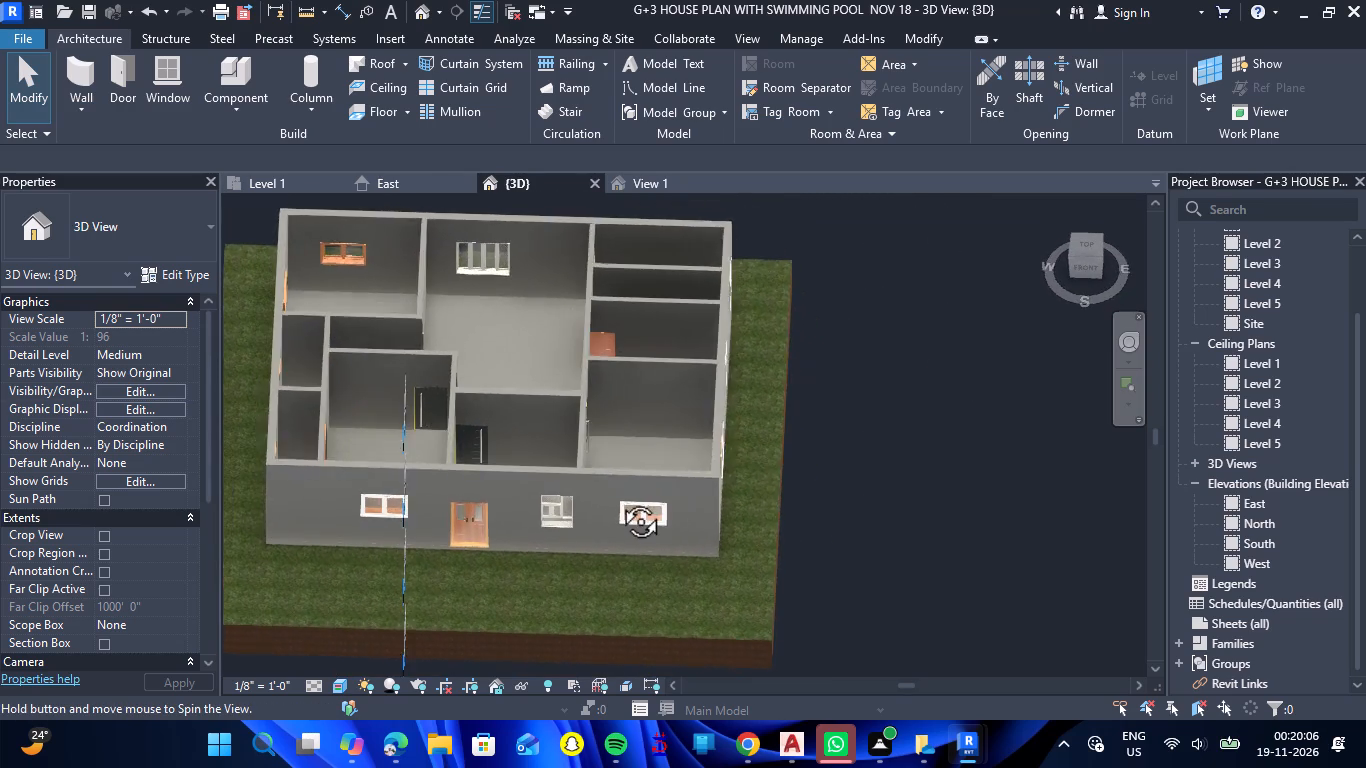
left_click_drag(618, 499, 873, 451, "shift")
right_click_drag(618, 499, 873, 451, "shift")
scroll(888, 460, "down", 2)
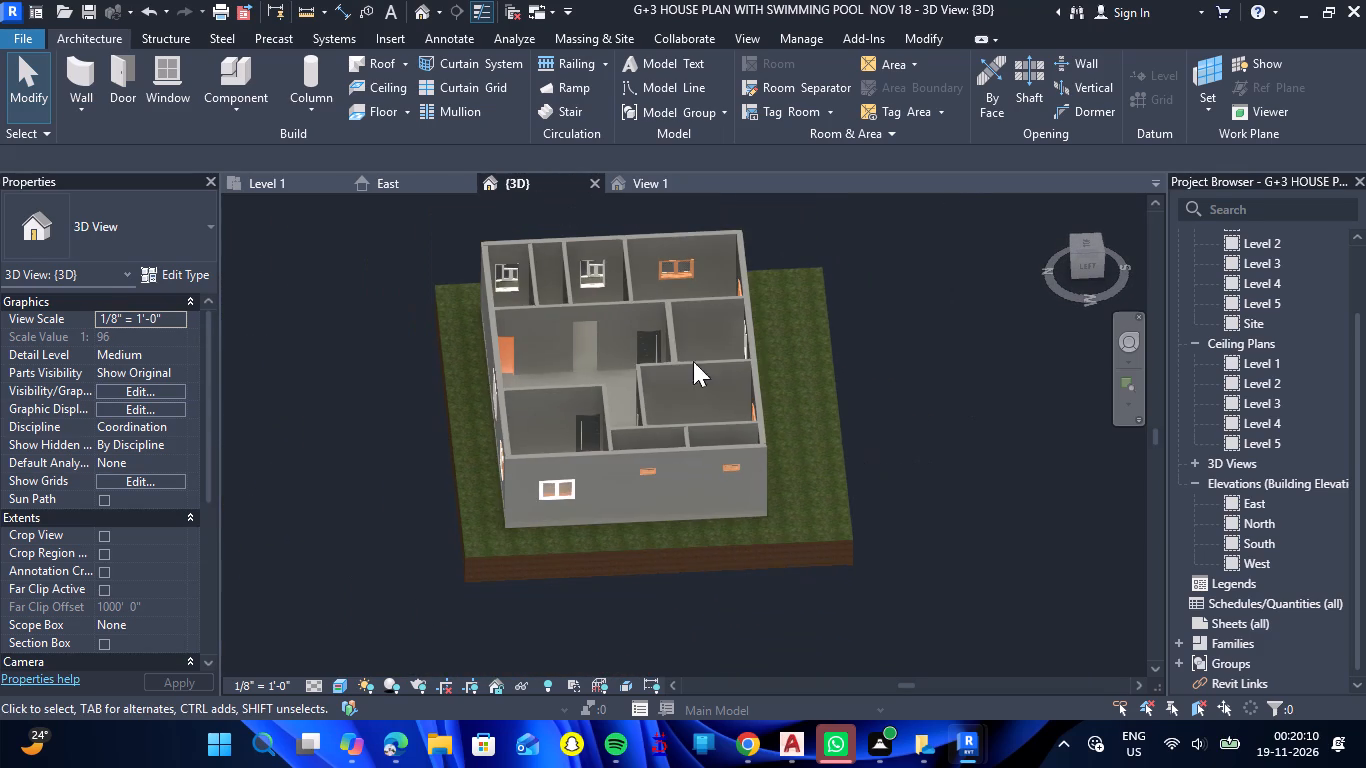
scroll(553, 232, "up", 4)
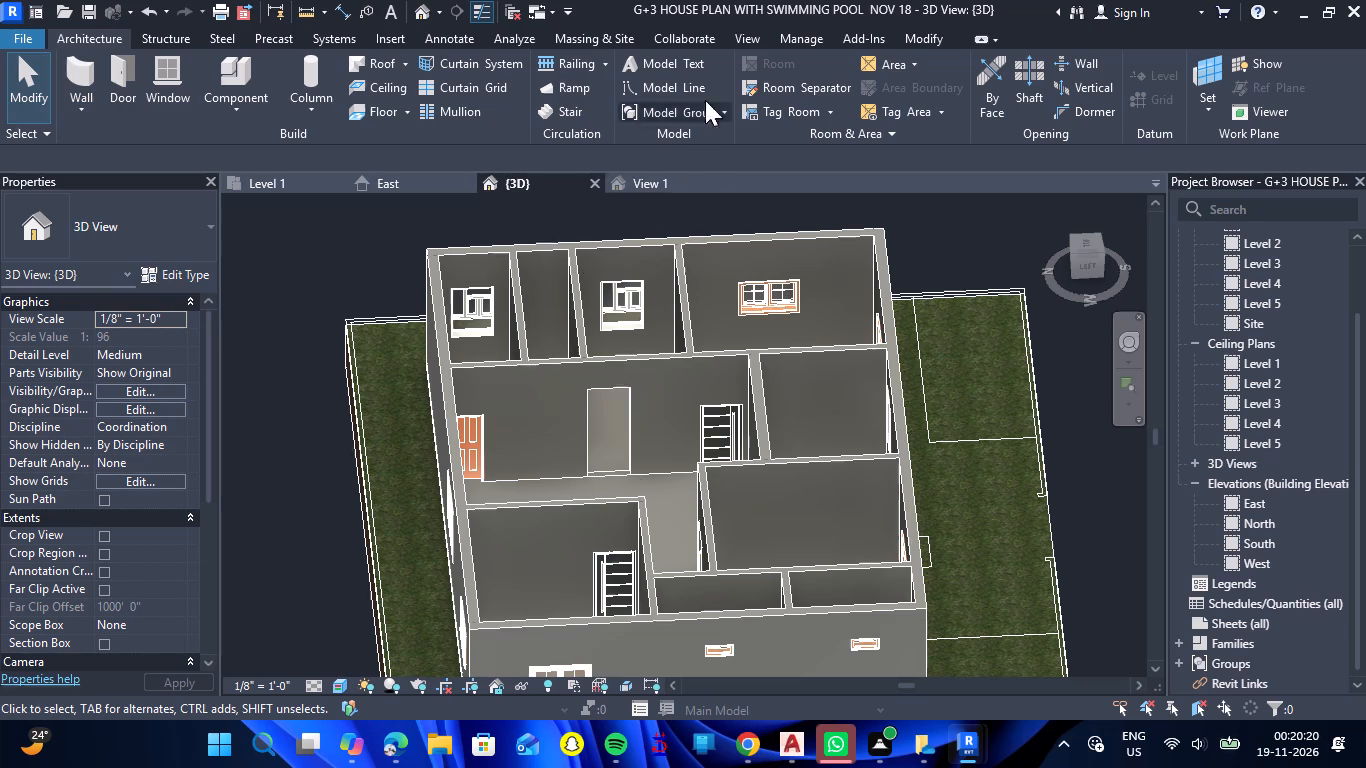
Create a new project material named BED ROOM WALL1.
left_click(789, 48)
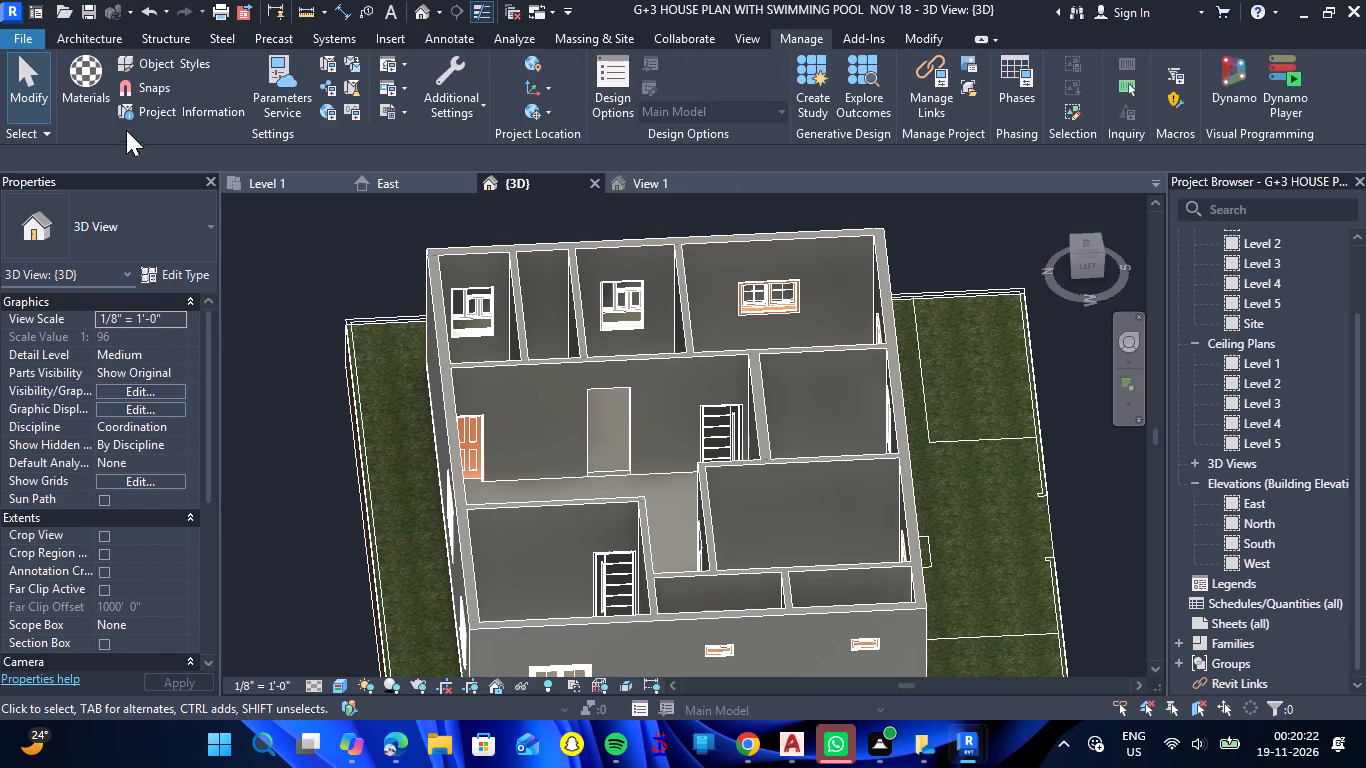
left_click(83, 88)
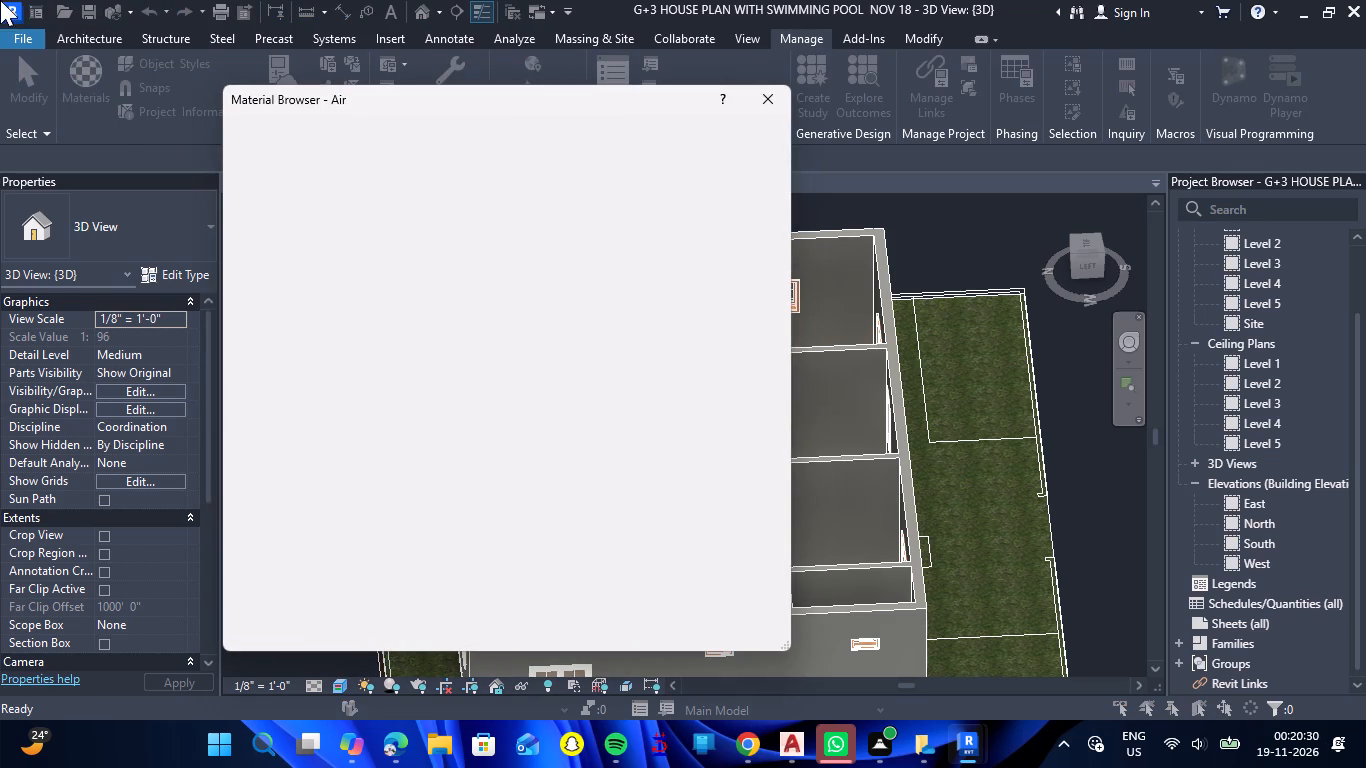
left_click(297, 592)
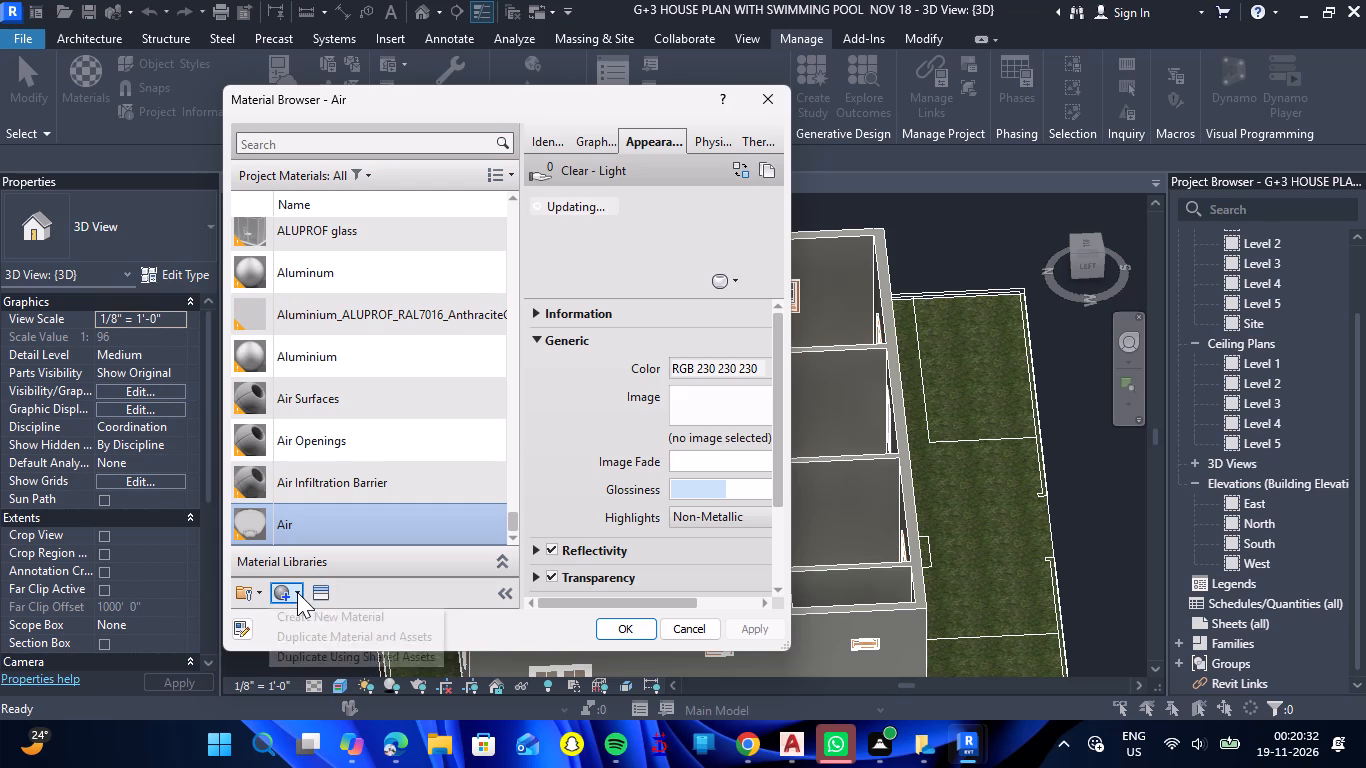
left_click(319, 616)
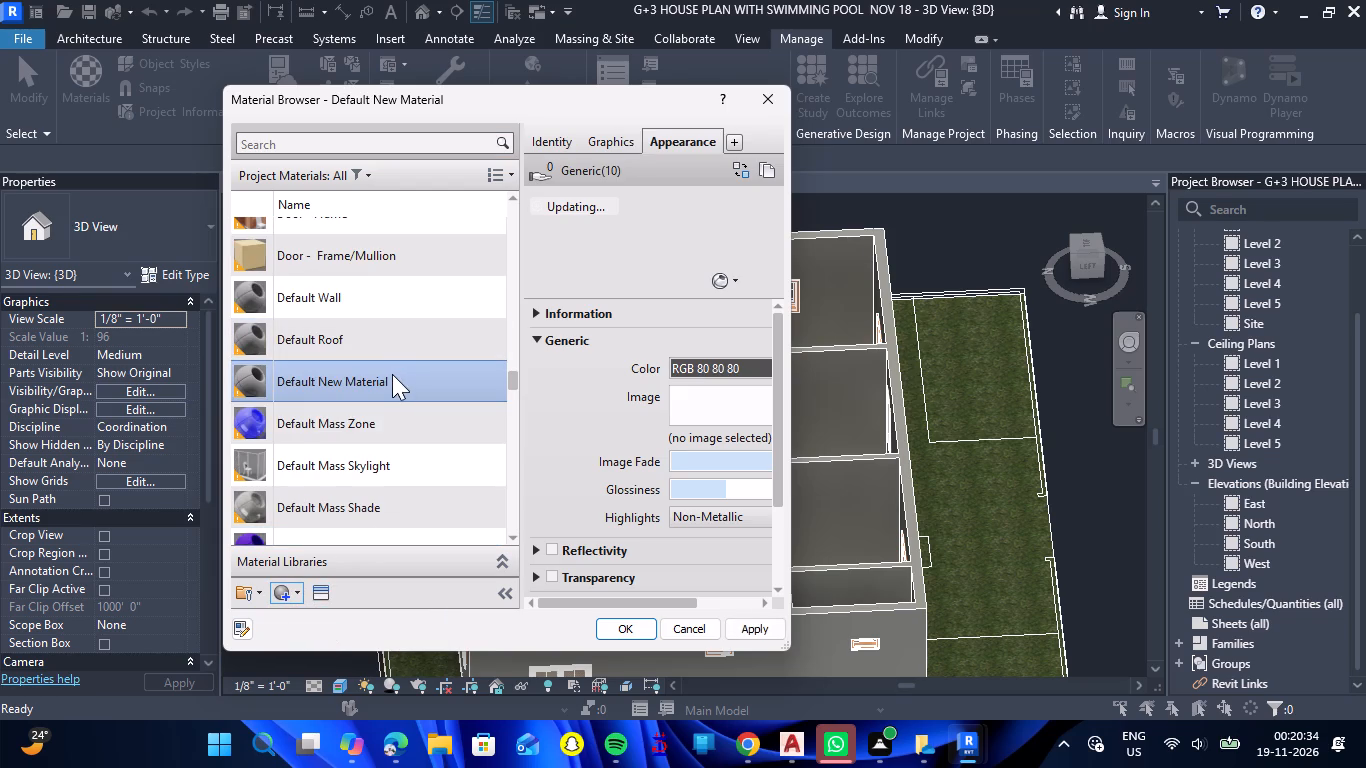
right_click(392, 374)
left_click(439, 449)
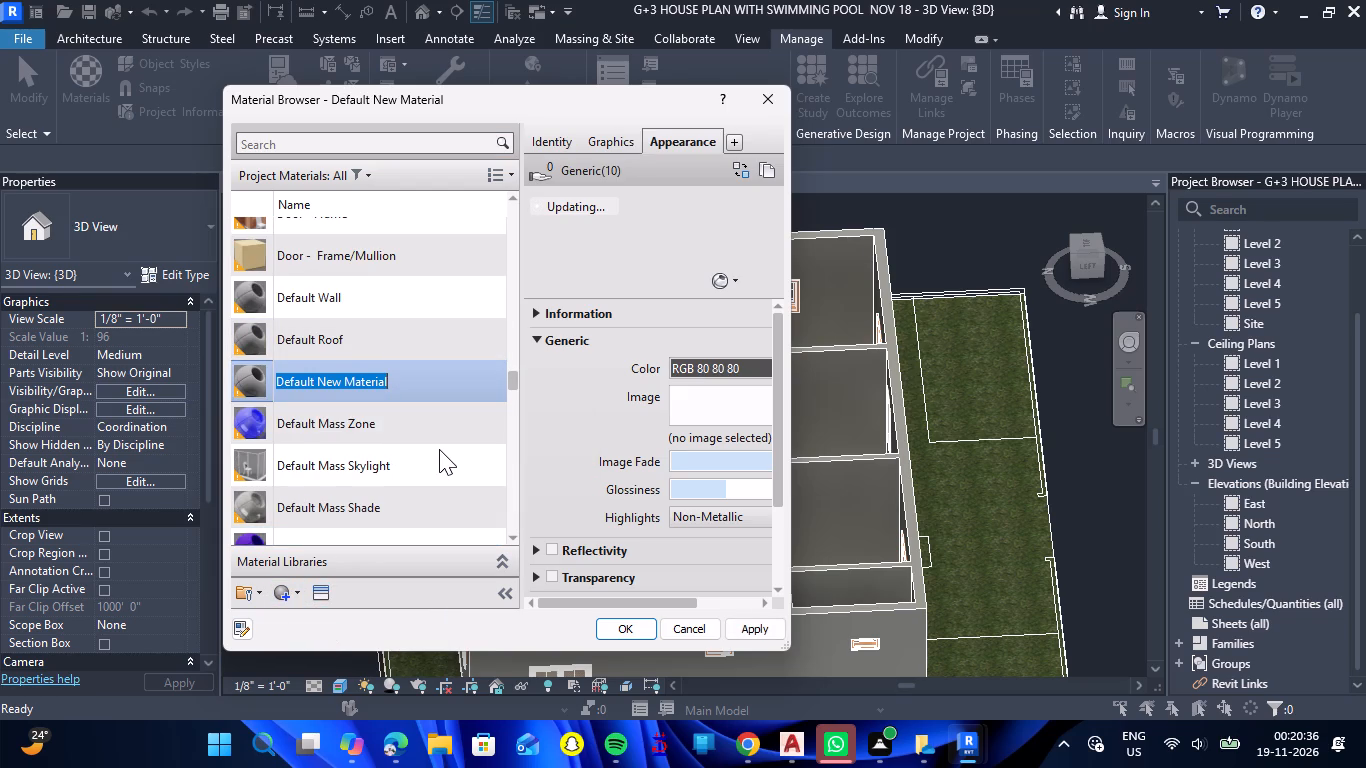
key("BackSpace")
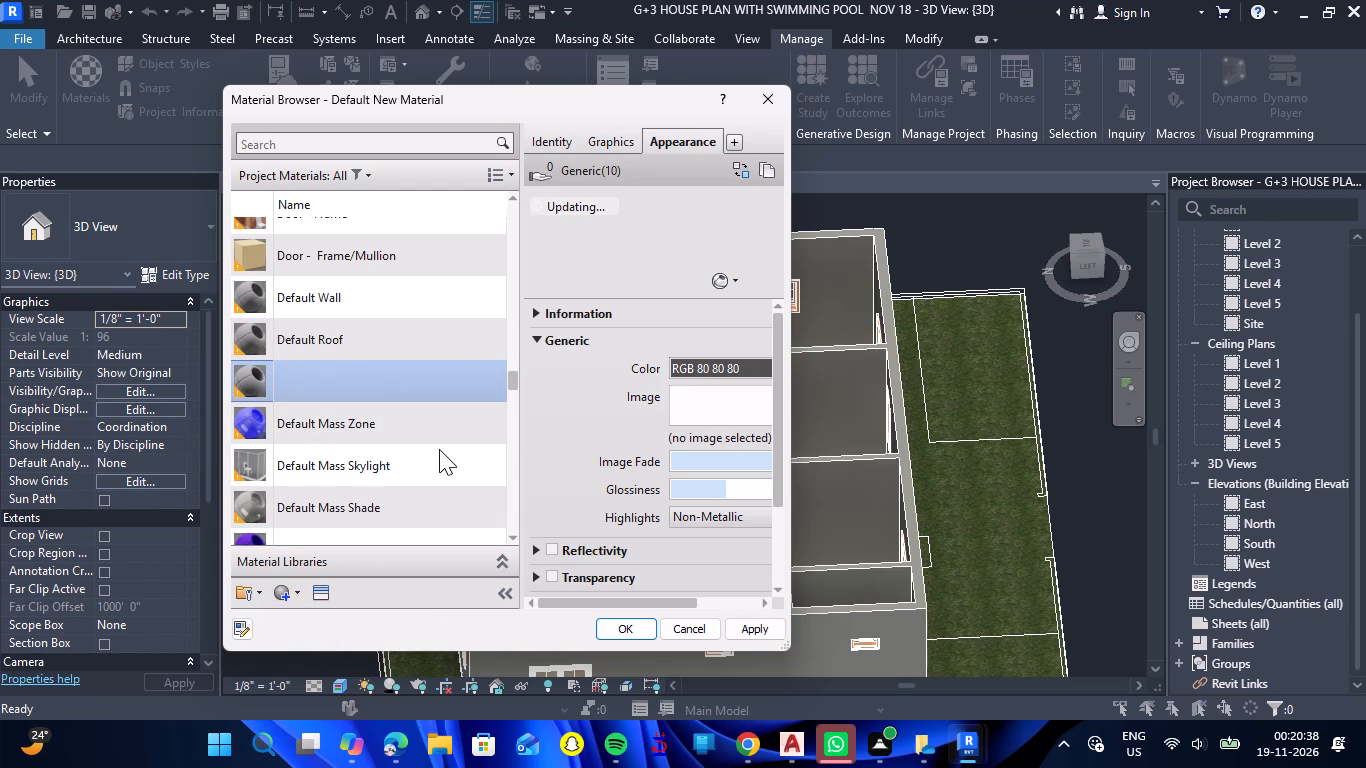
type("BED ROOM WALL1")
key("space")
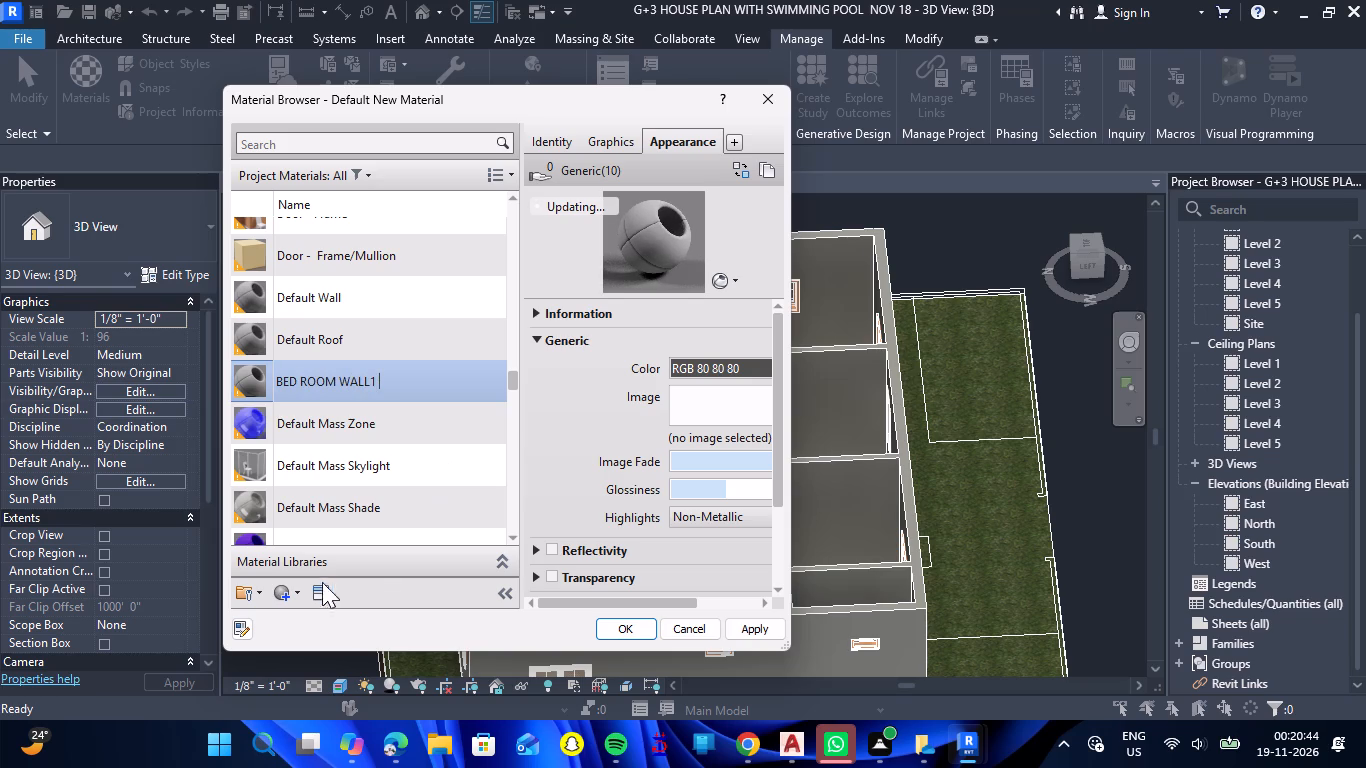
Give BED ROOM WALL1 the Aquamarine appearance from the Appearance Library's Wall Paint: Matte category and apply it.
left_click(314, 594)
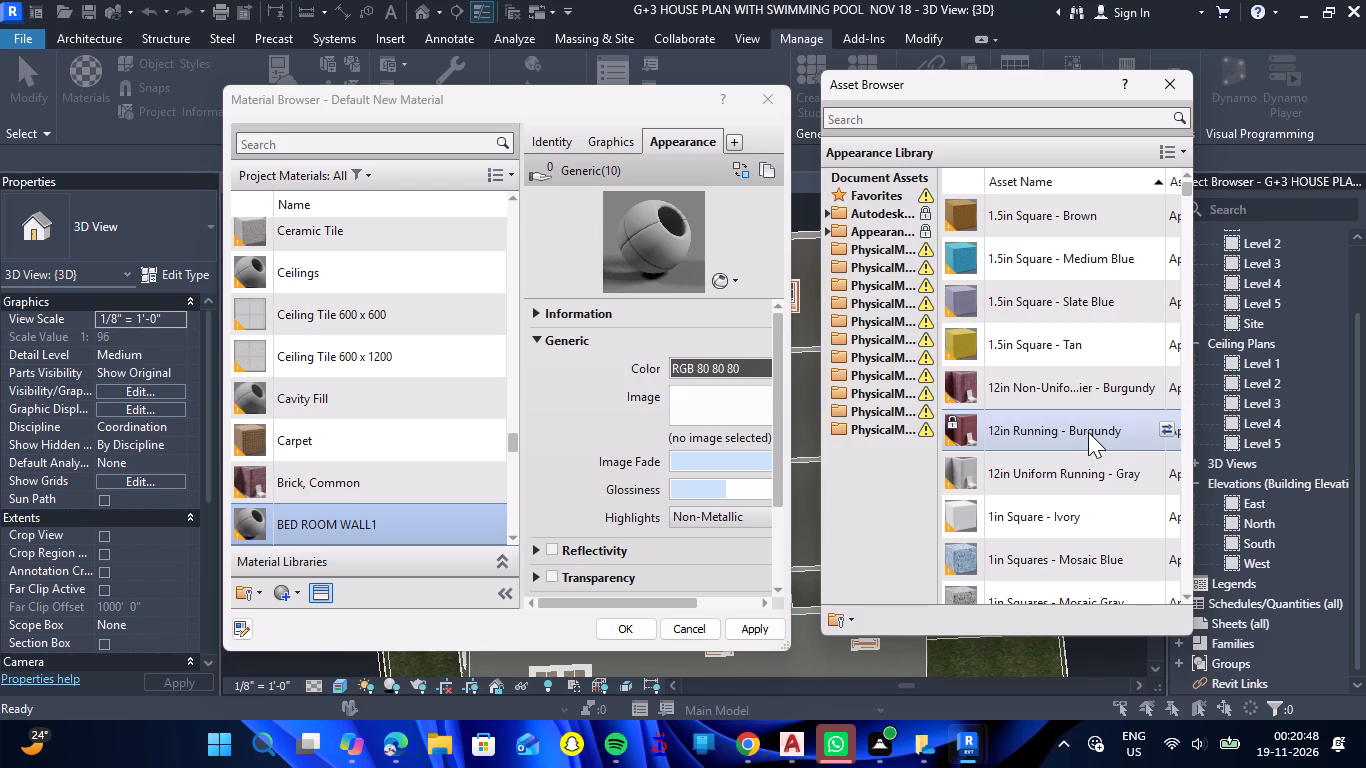
double_click(837, 232)
scroll(856, 408, "down", 3)
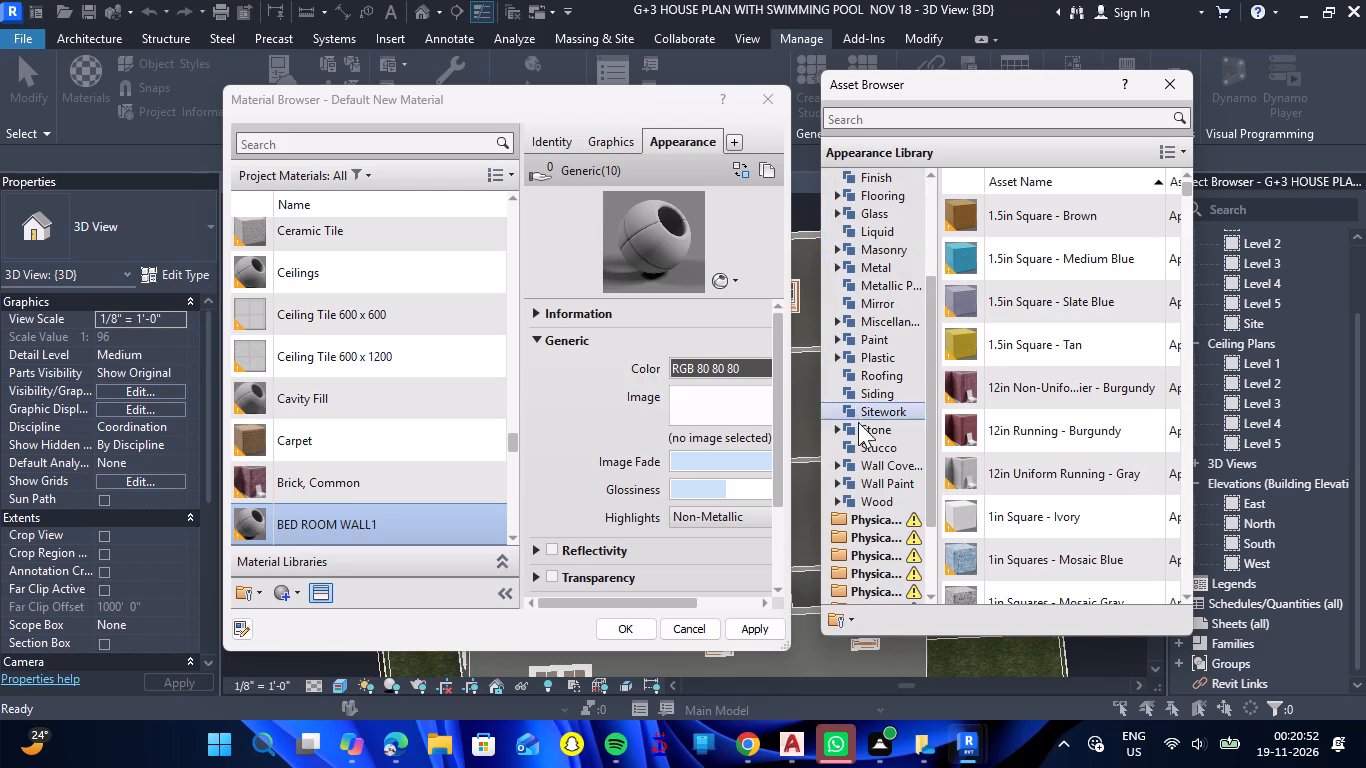
double_click(872, 483)
left_click(882, 523)
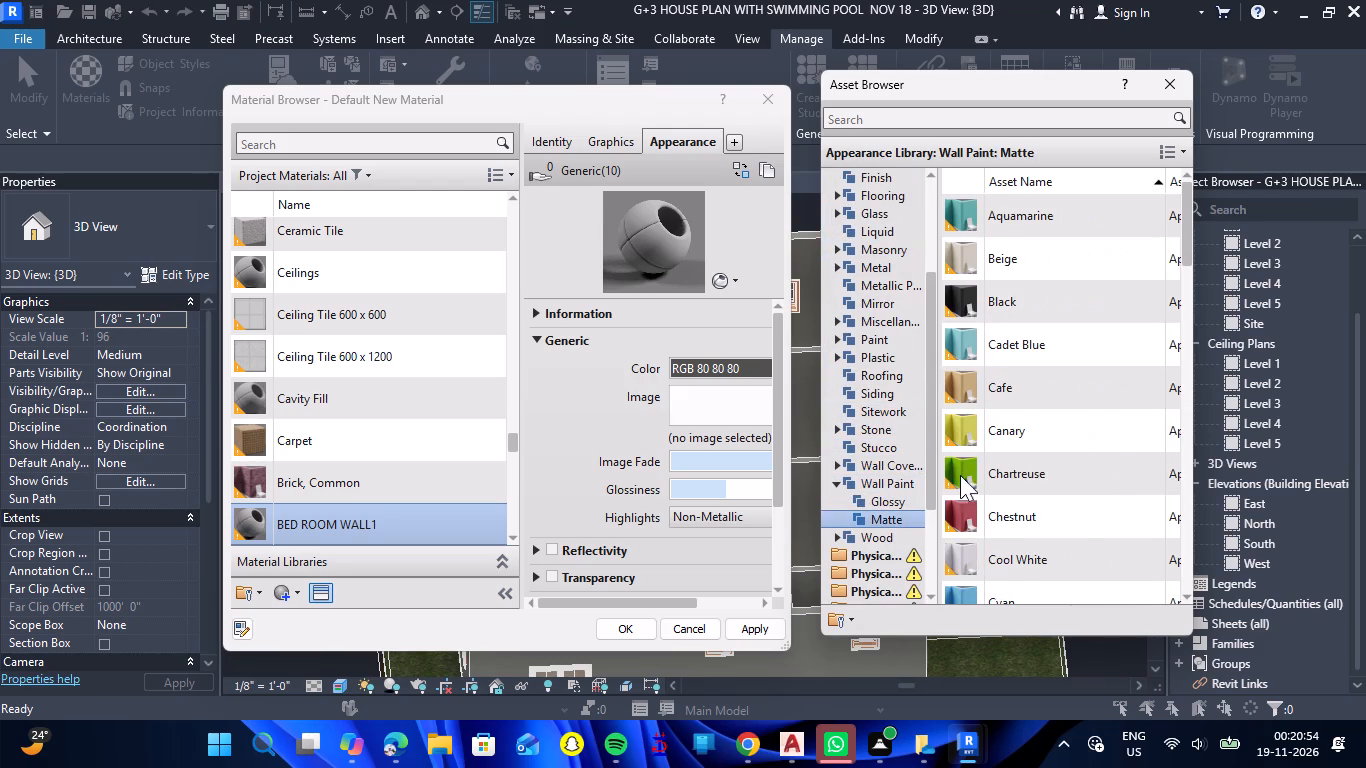
double_click(1023, 230)
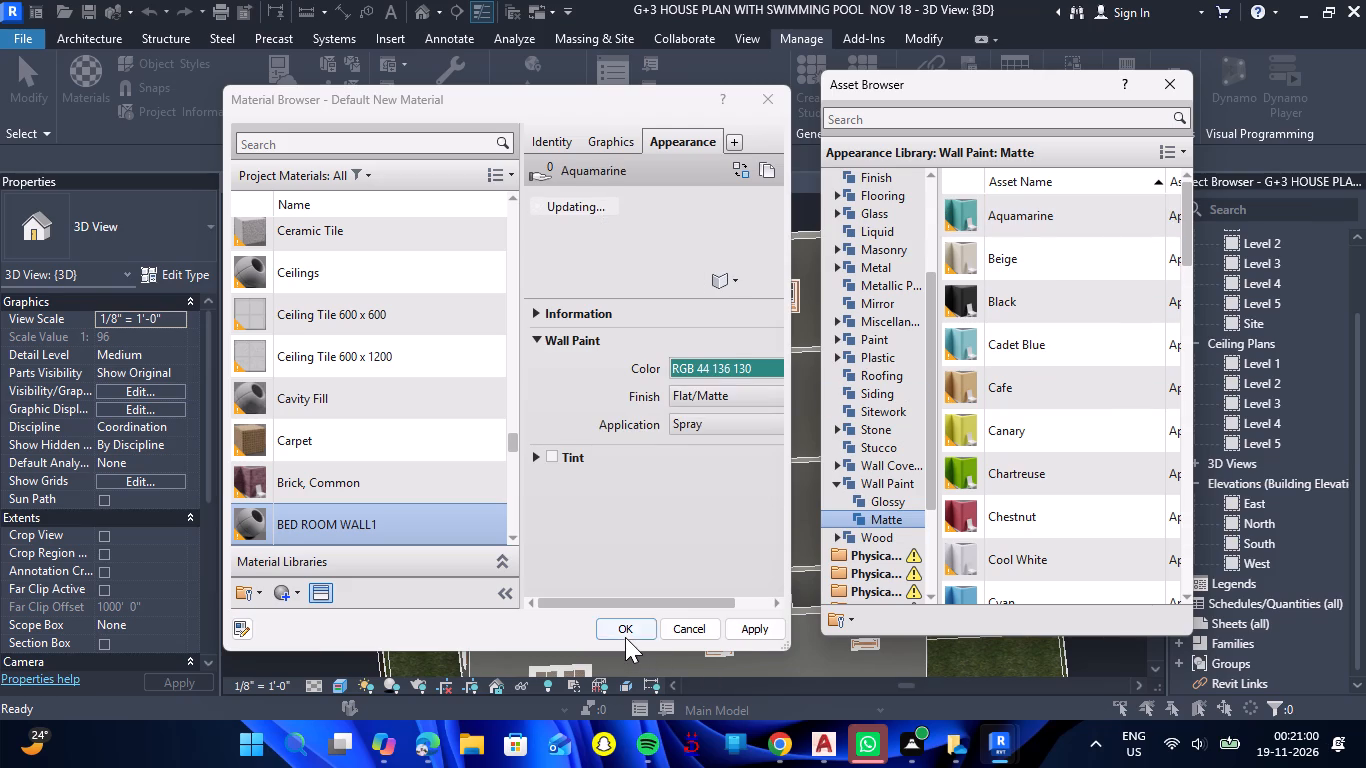
left_click(744, 631)
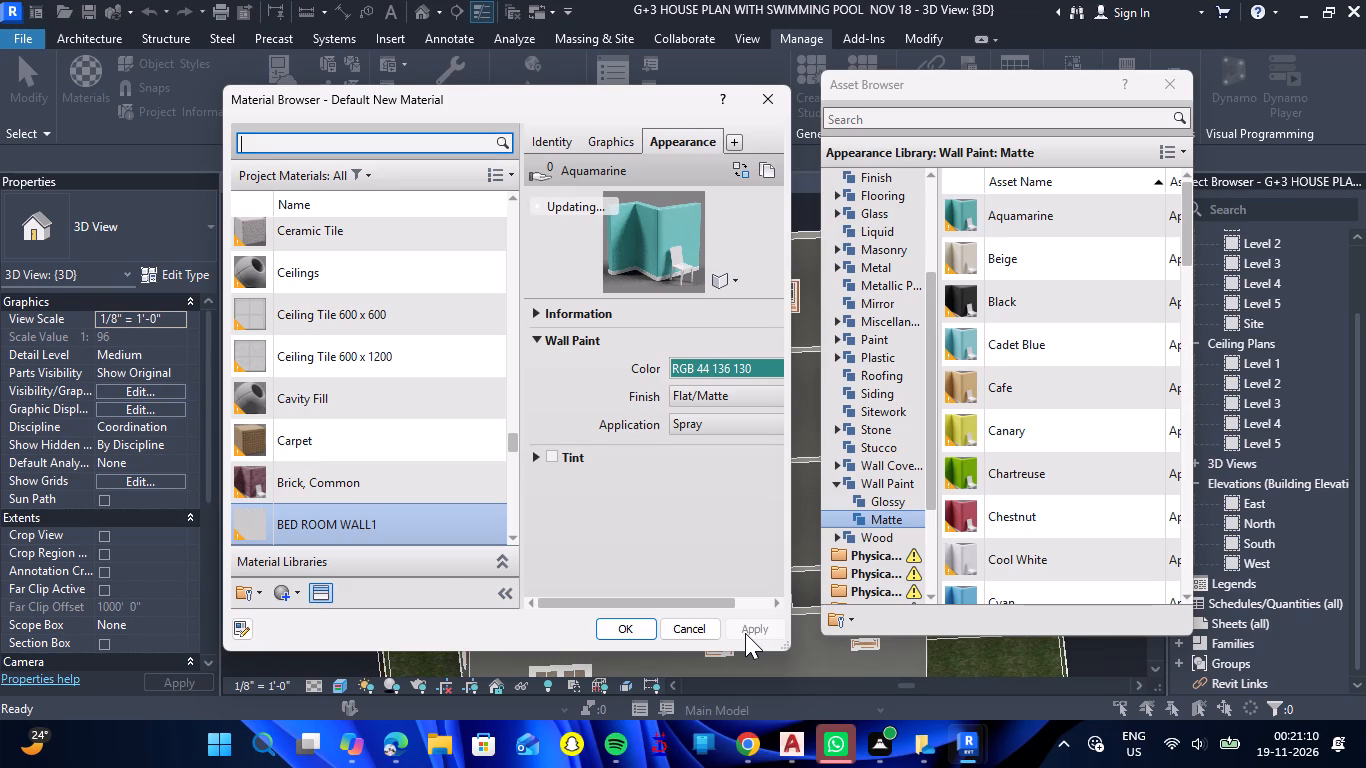
Create a new project material named BED ROOM WALL 2.
left_click(296, 594)
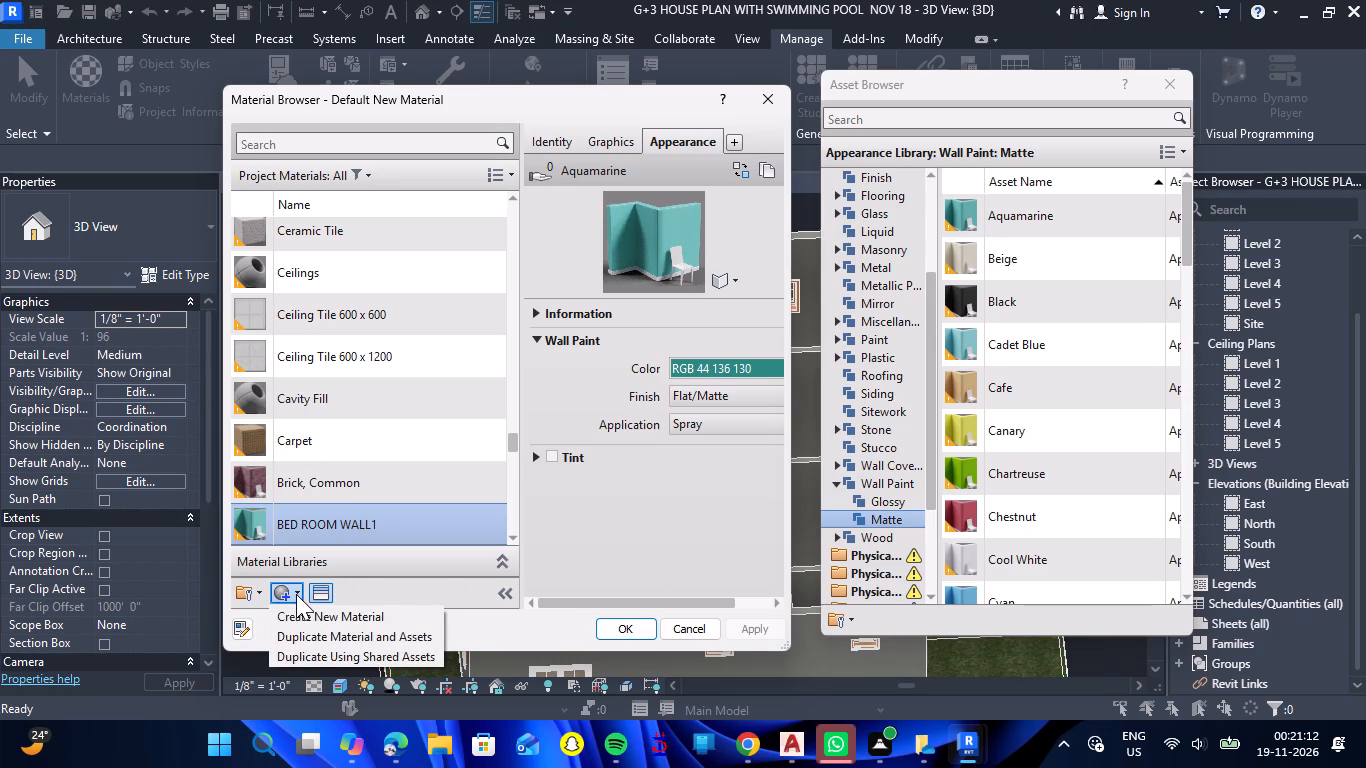
left_click(292, 615)
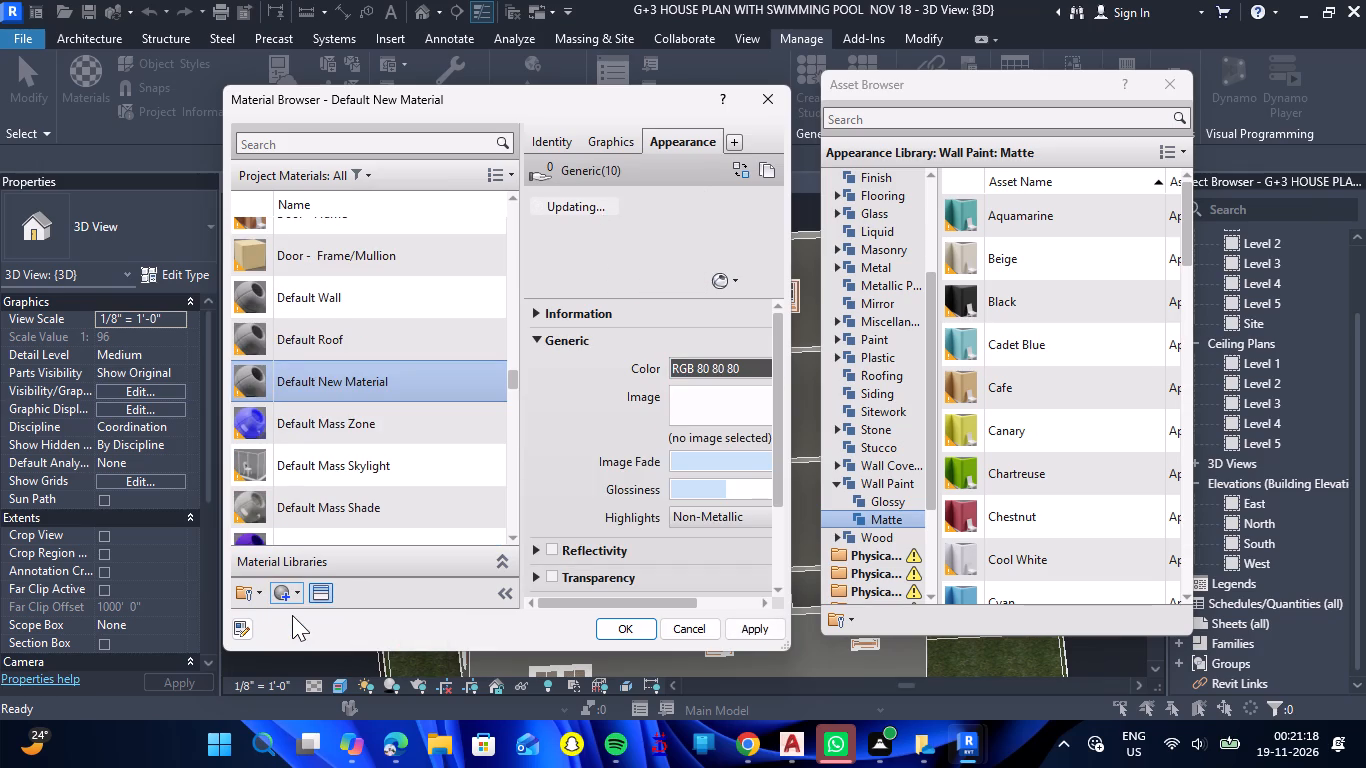
right_click(428, 352)
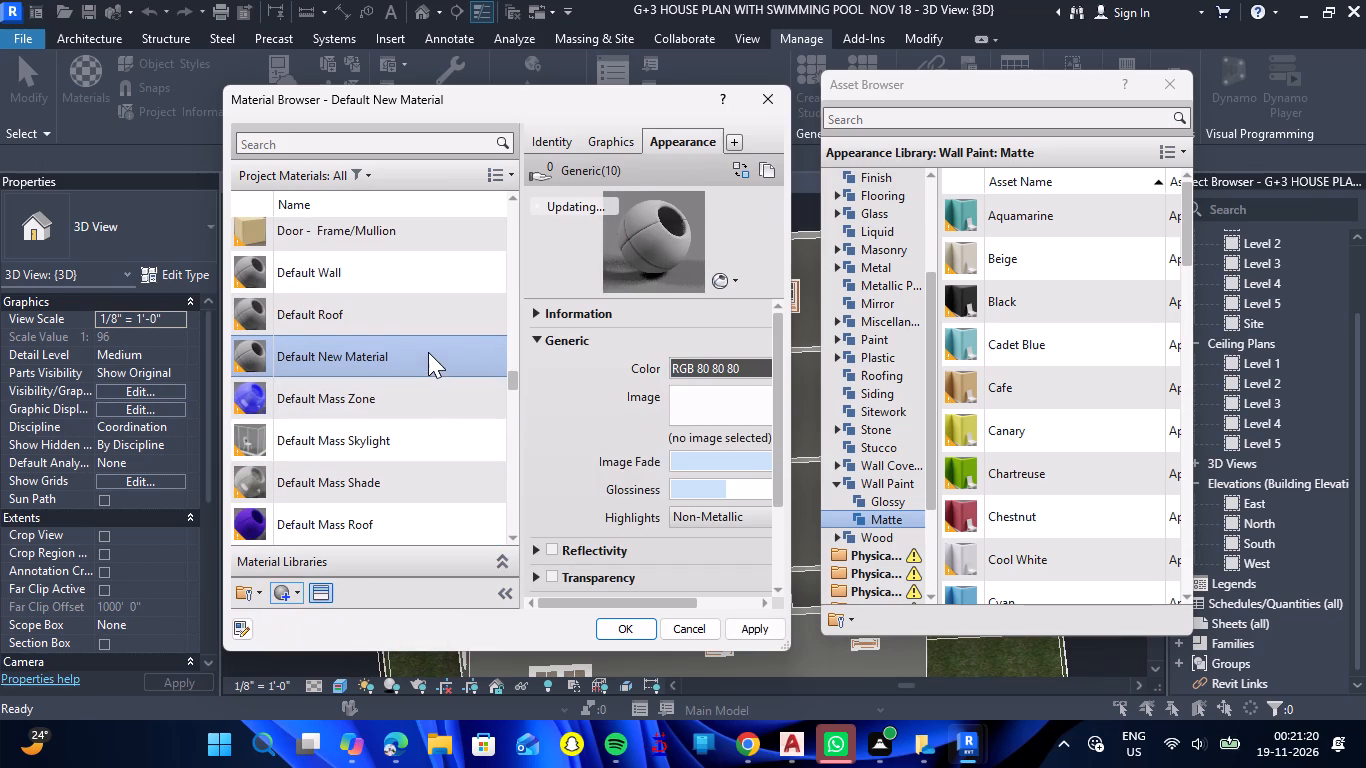
left_click(494, 423)
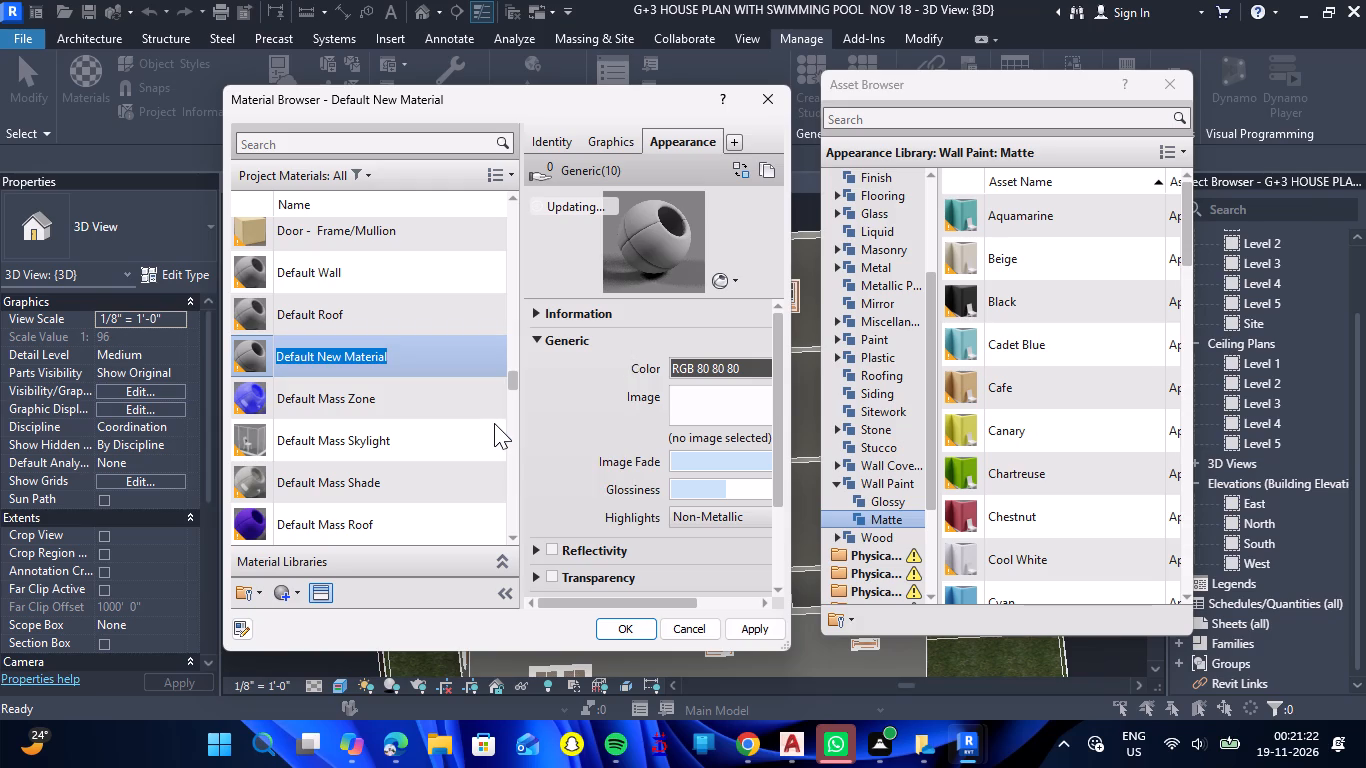
type("BED ROOM WALL")
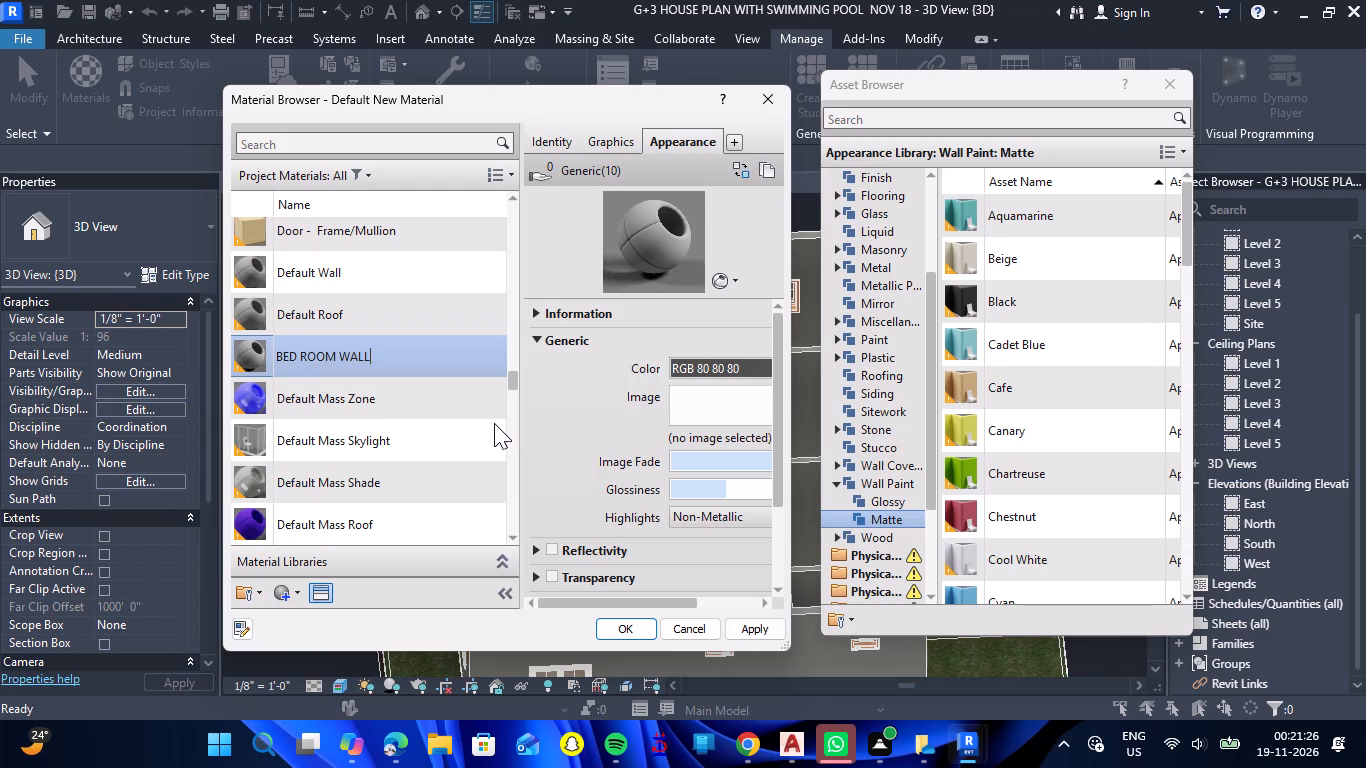
type("2")
key("space")
key("Left")
key("Left")
key("space")
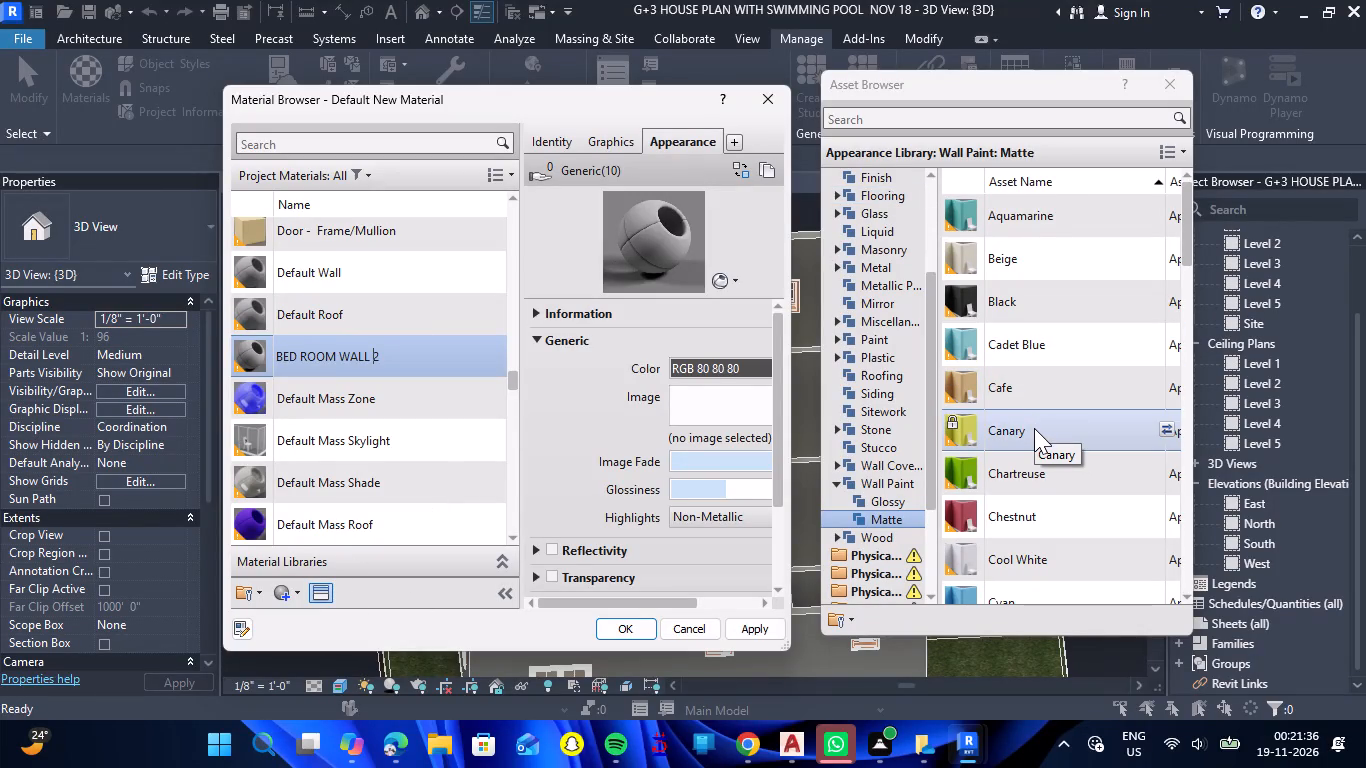
Give BED ROOM WALL 2 the Chestnut appearance from the Wall Paint: Matte library category and apply it.
left_click(1038, 513)
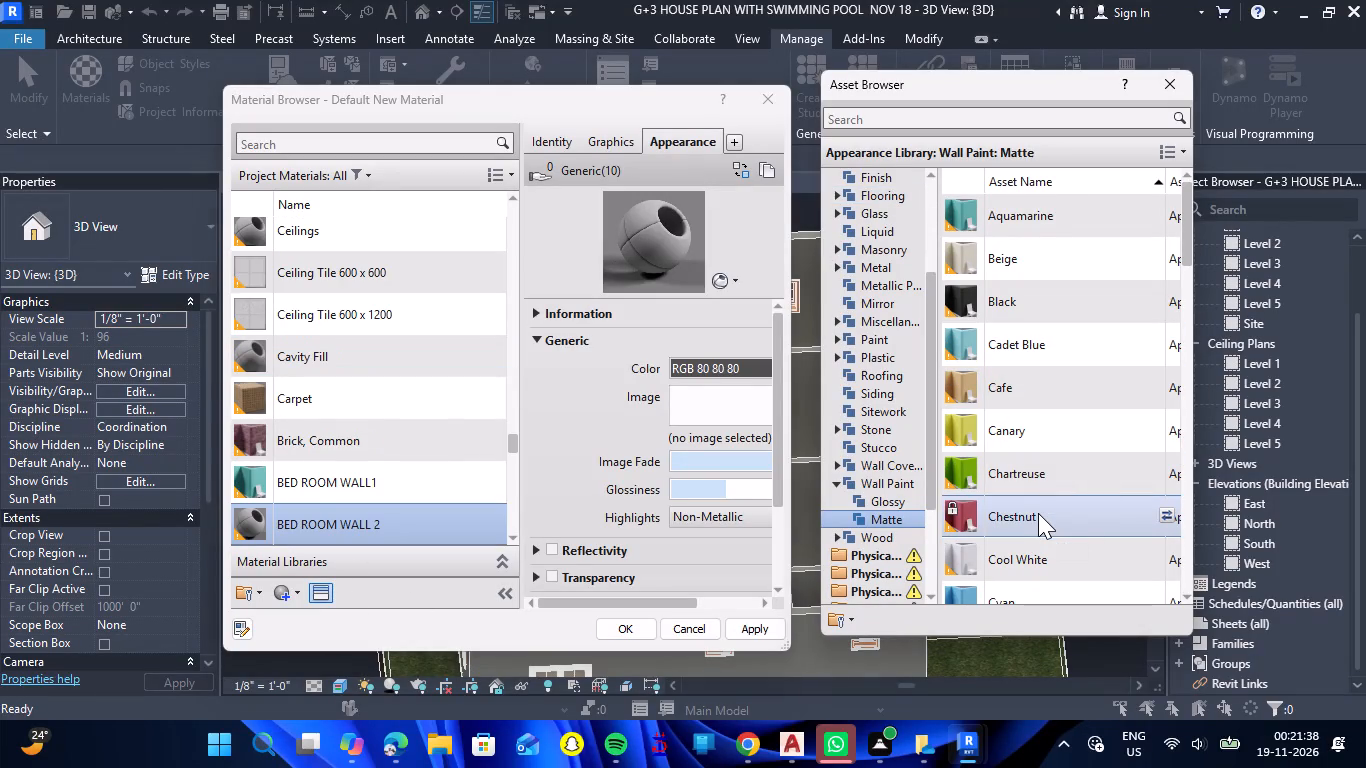
double_click(1038, 513)
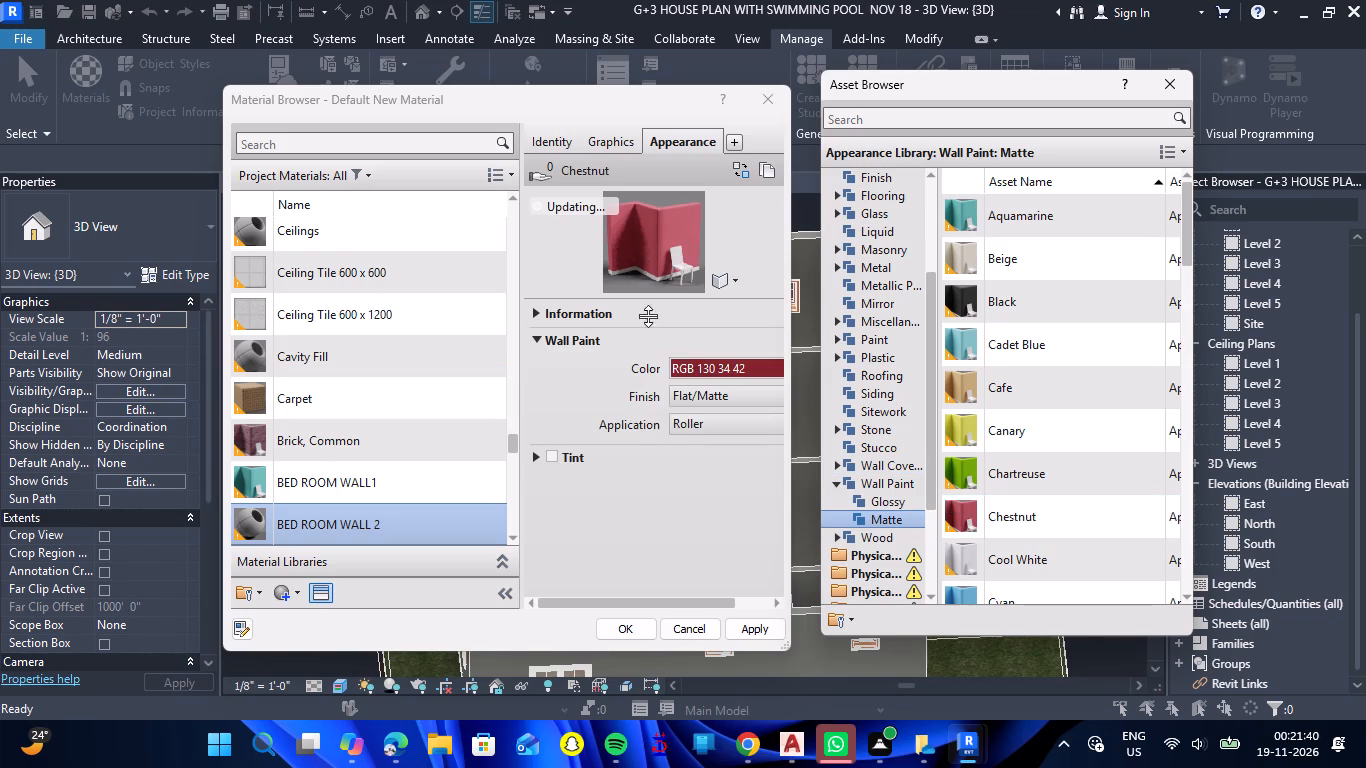
left_click(761, 631)
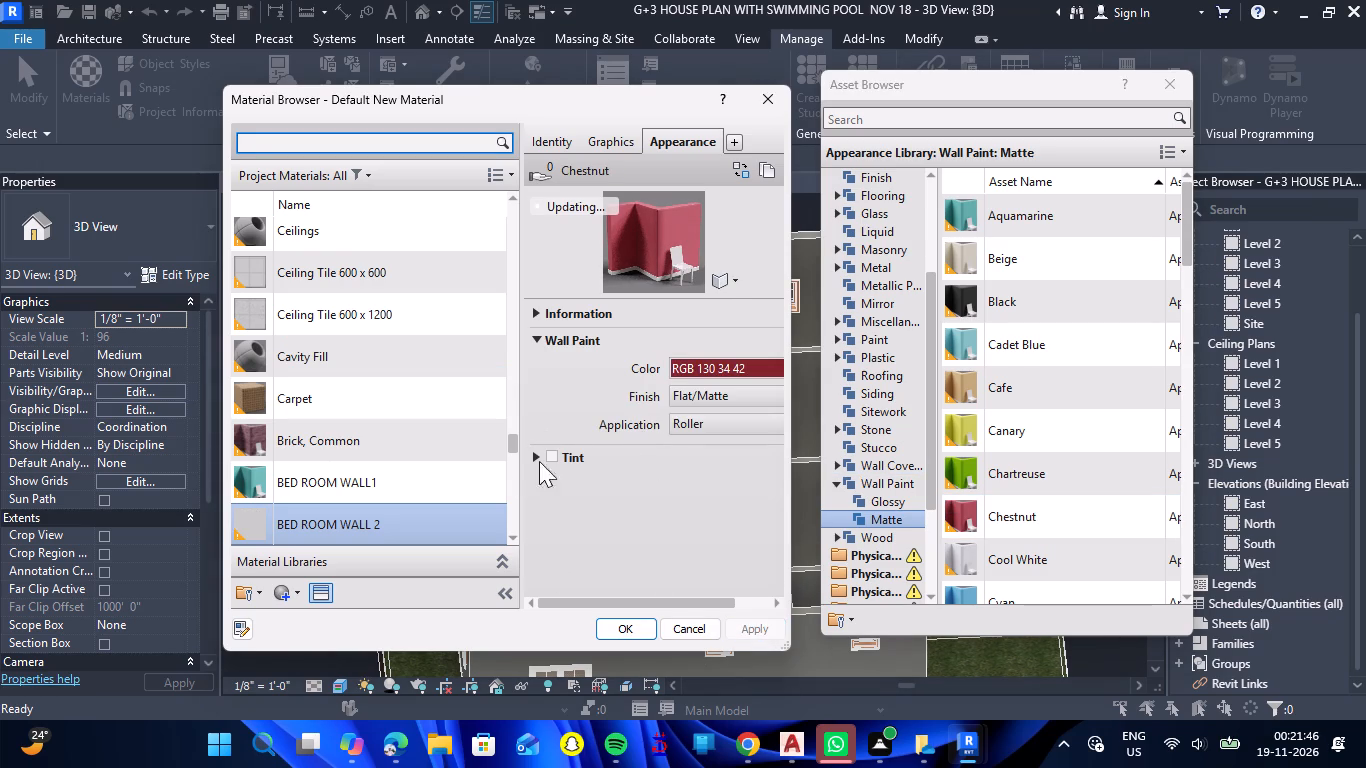
Create a new project material named BED ROOM WALL 3.
left_click(300, 587)
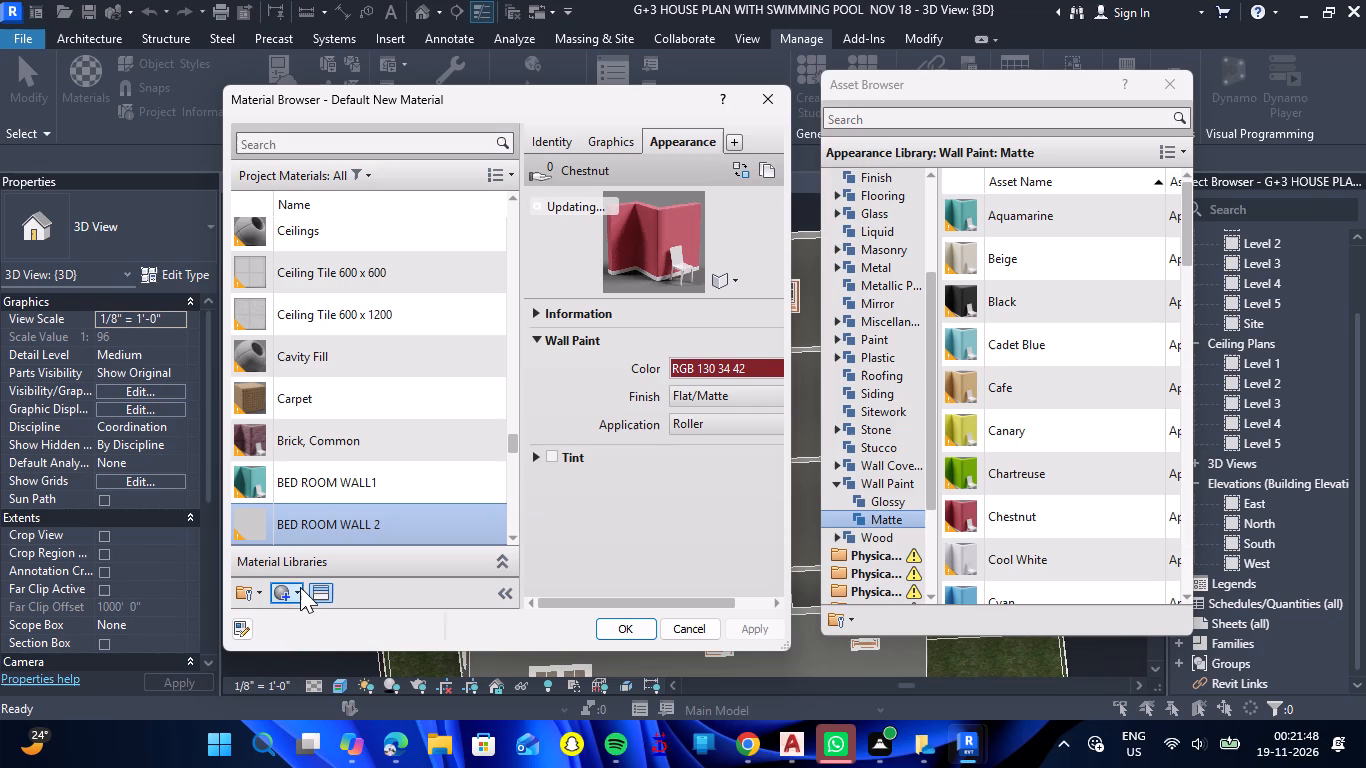
left_click(342, 617)
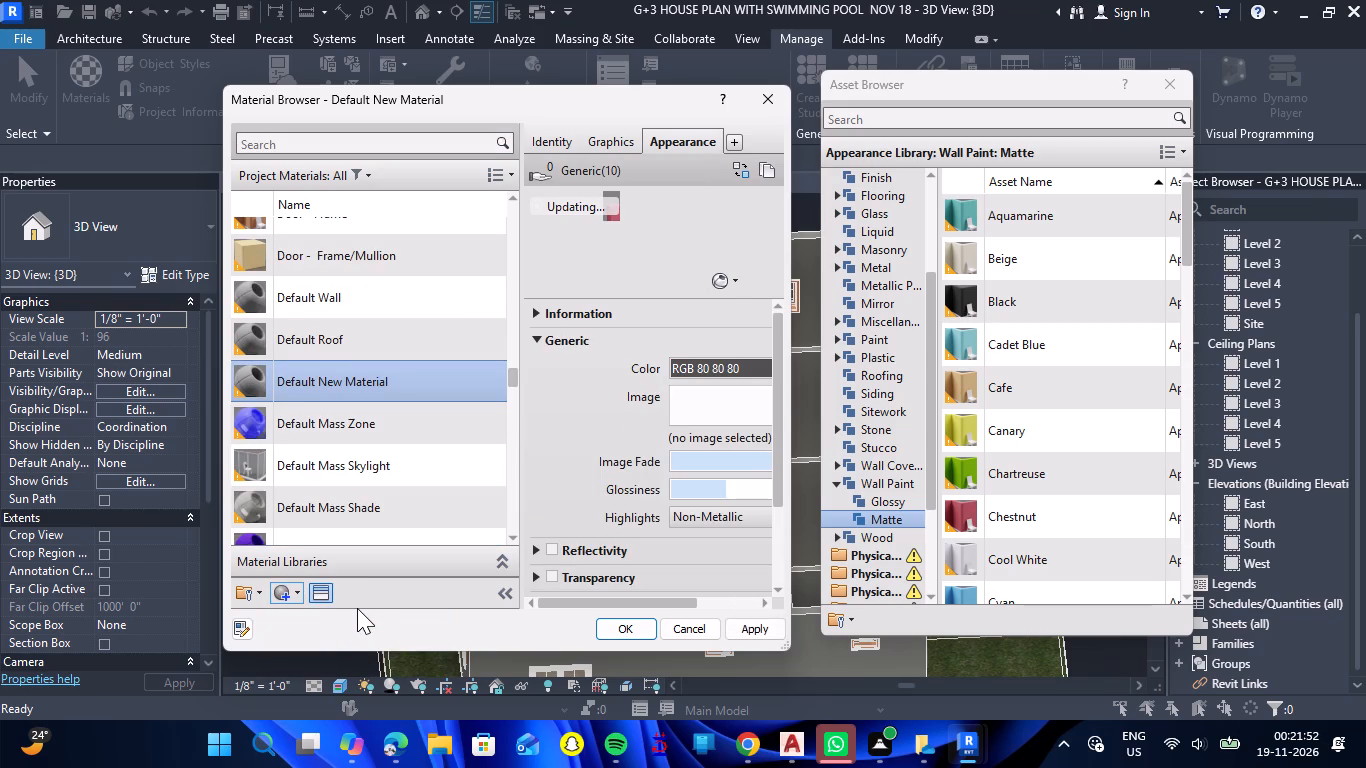
right_click(414, 411)
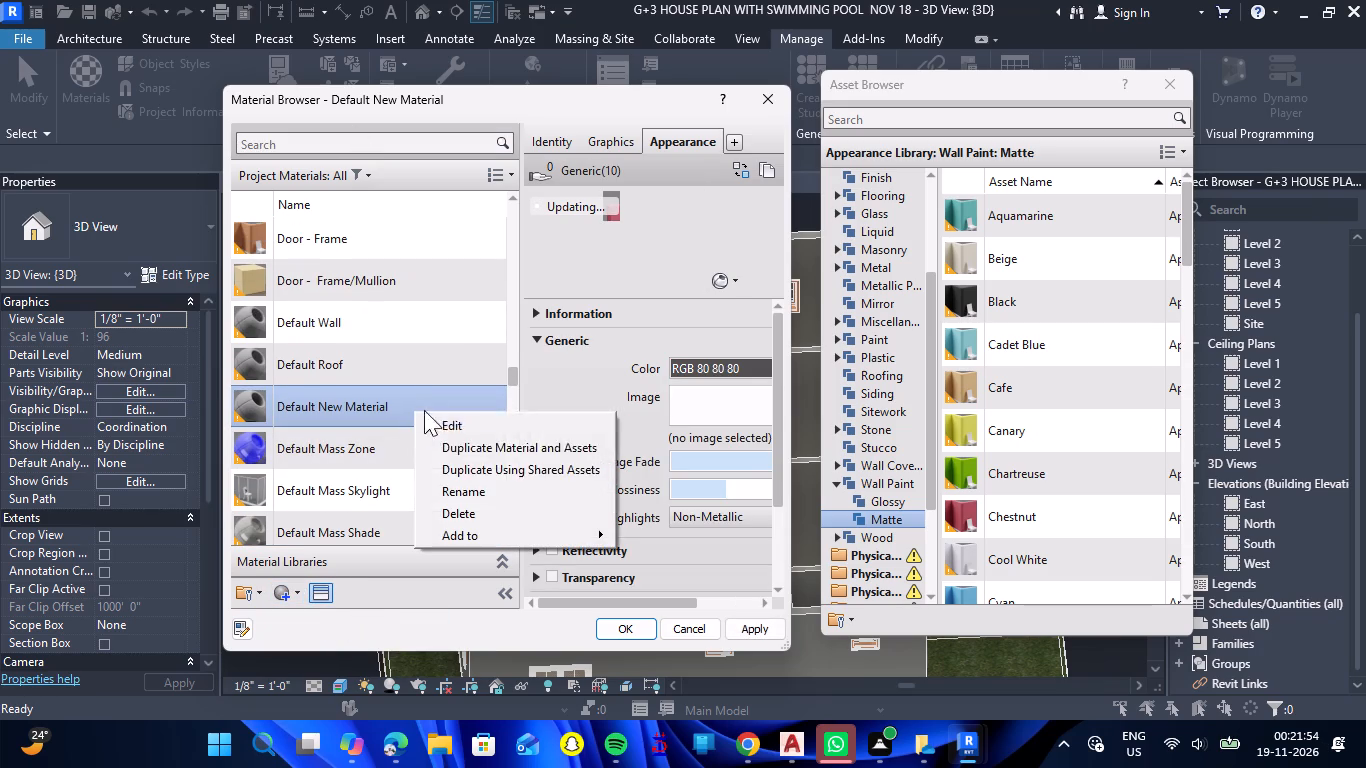
left_click(464, 486)
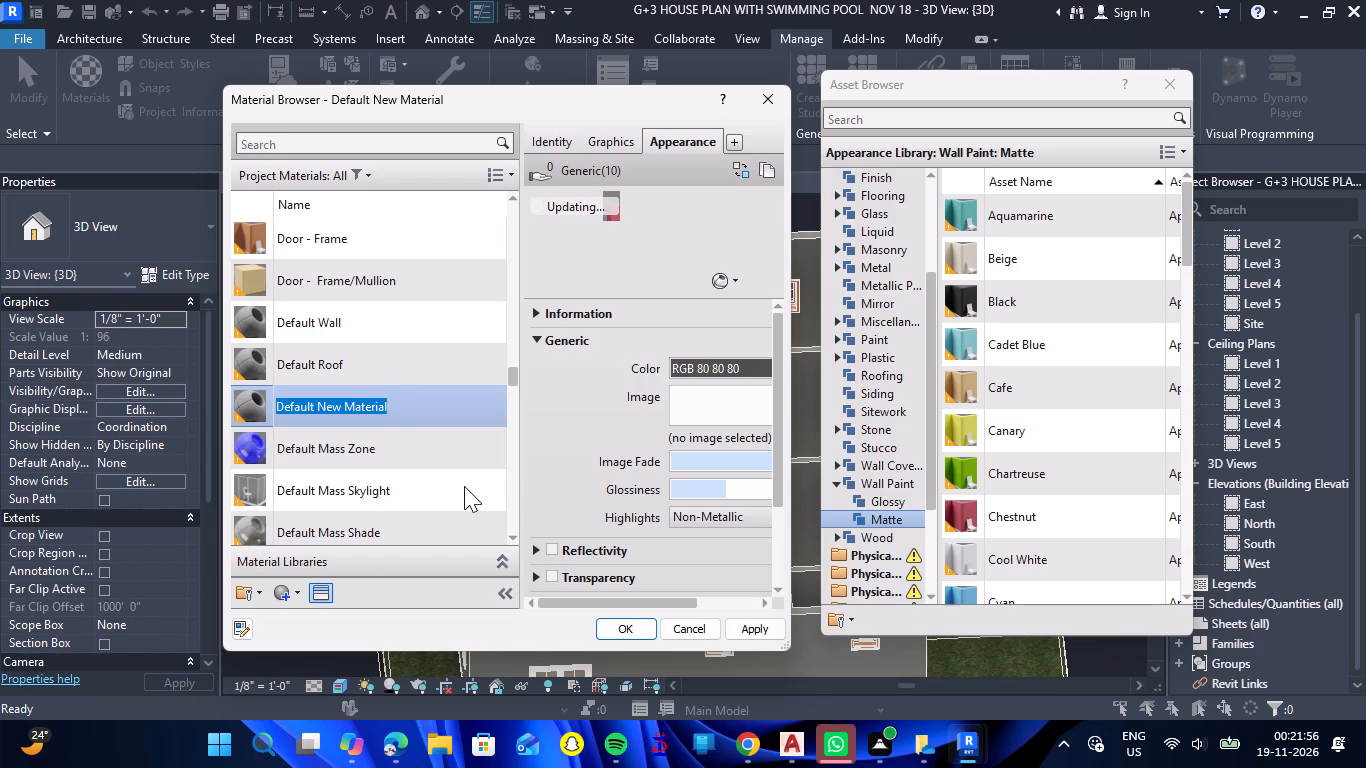
key("w")
key("BackSpace")
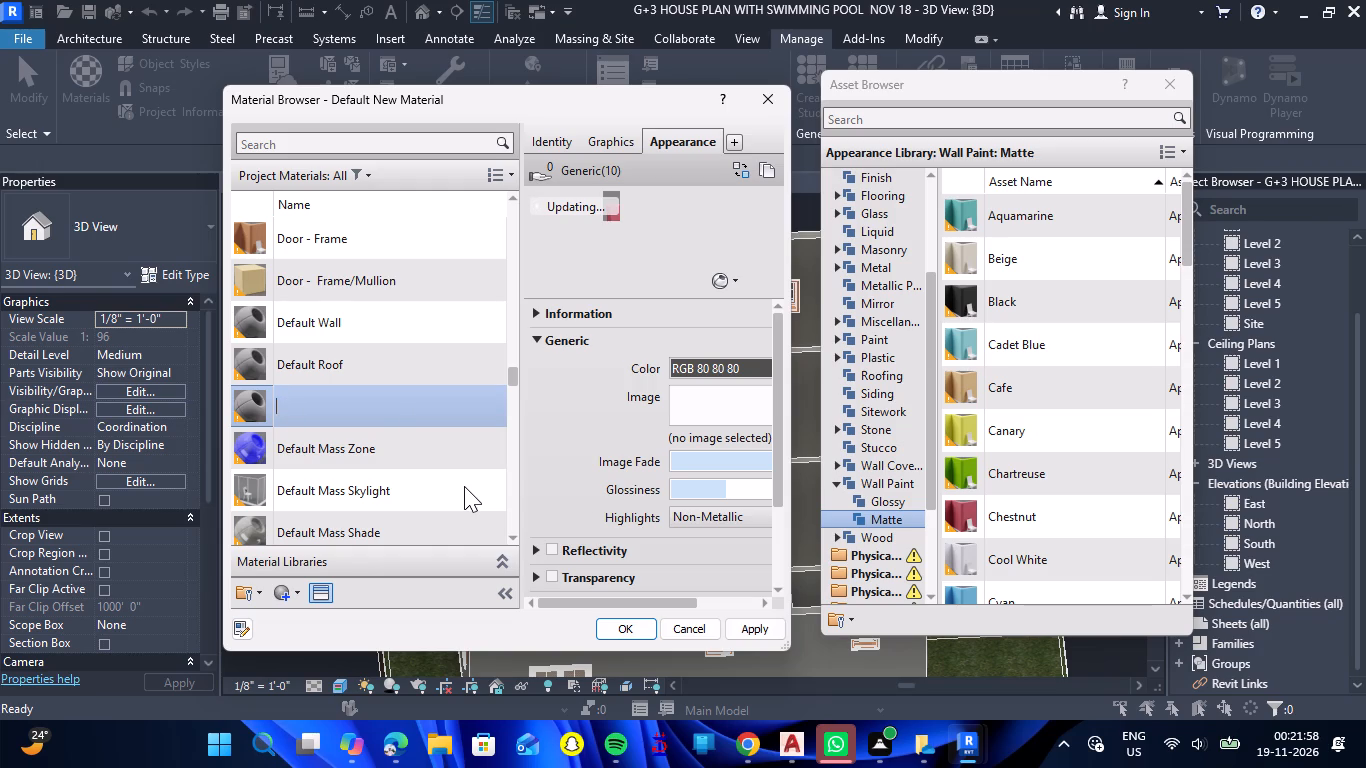
type("BED ROOM WALL")
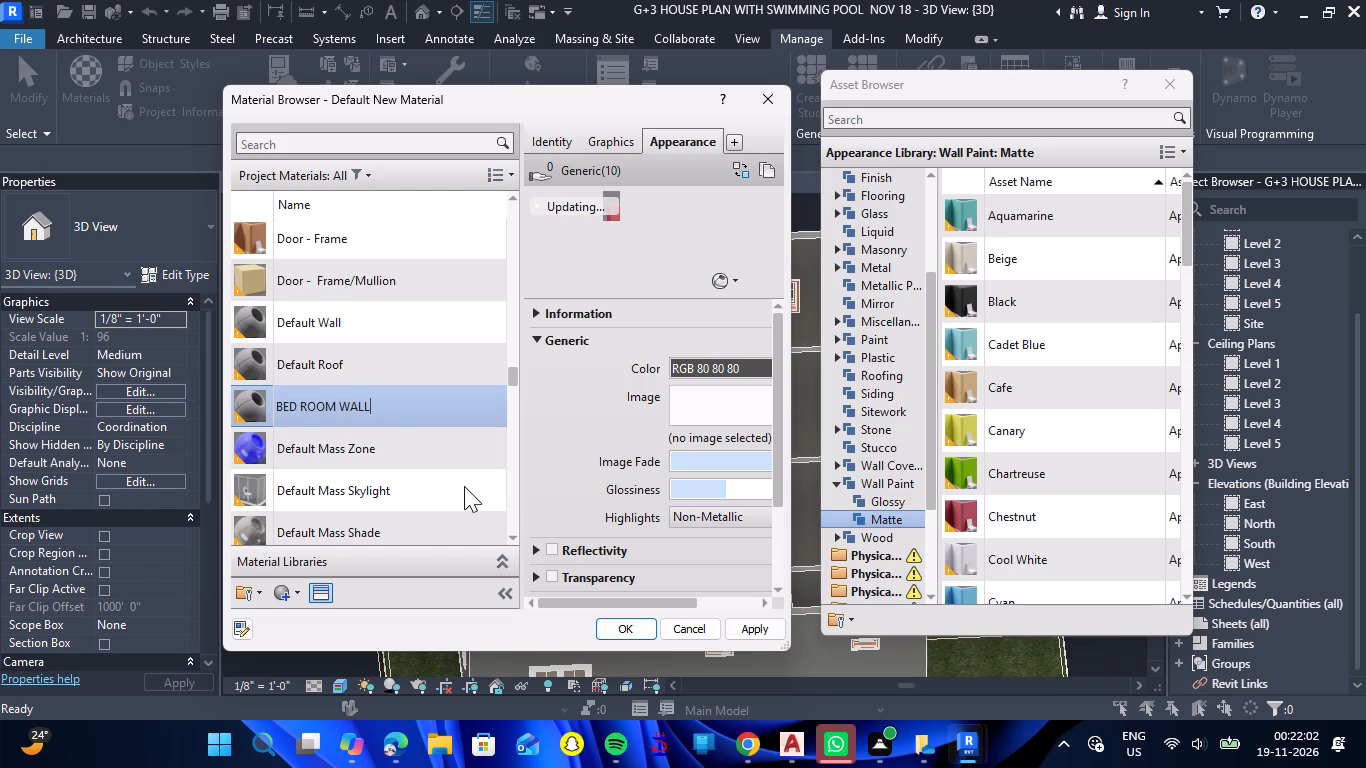
key("space")
key("3")
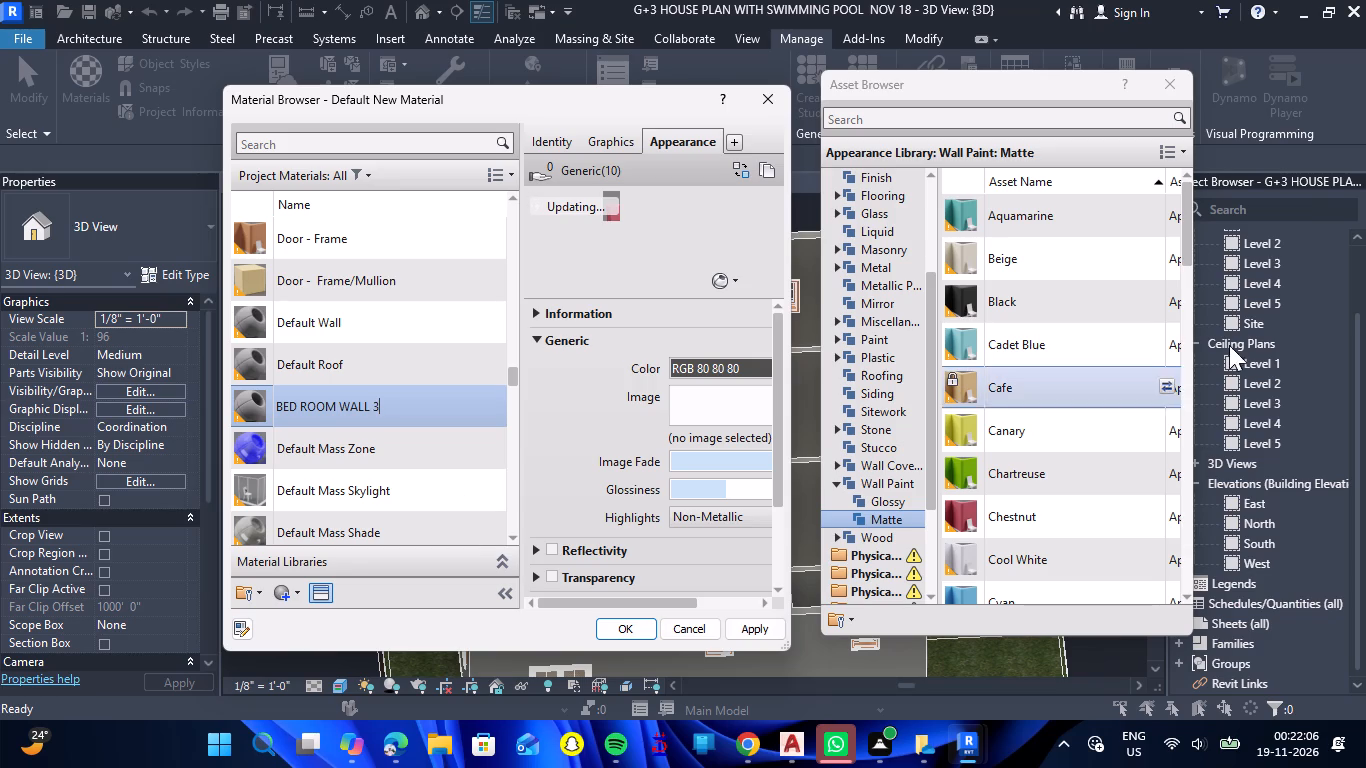
Give BED ROOM WALL 3 the Beige appearance from the Wall Paint: Matte library category and apply it.
double_click(1056, 268)
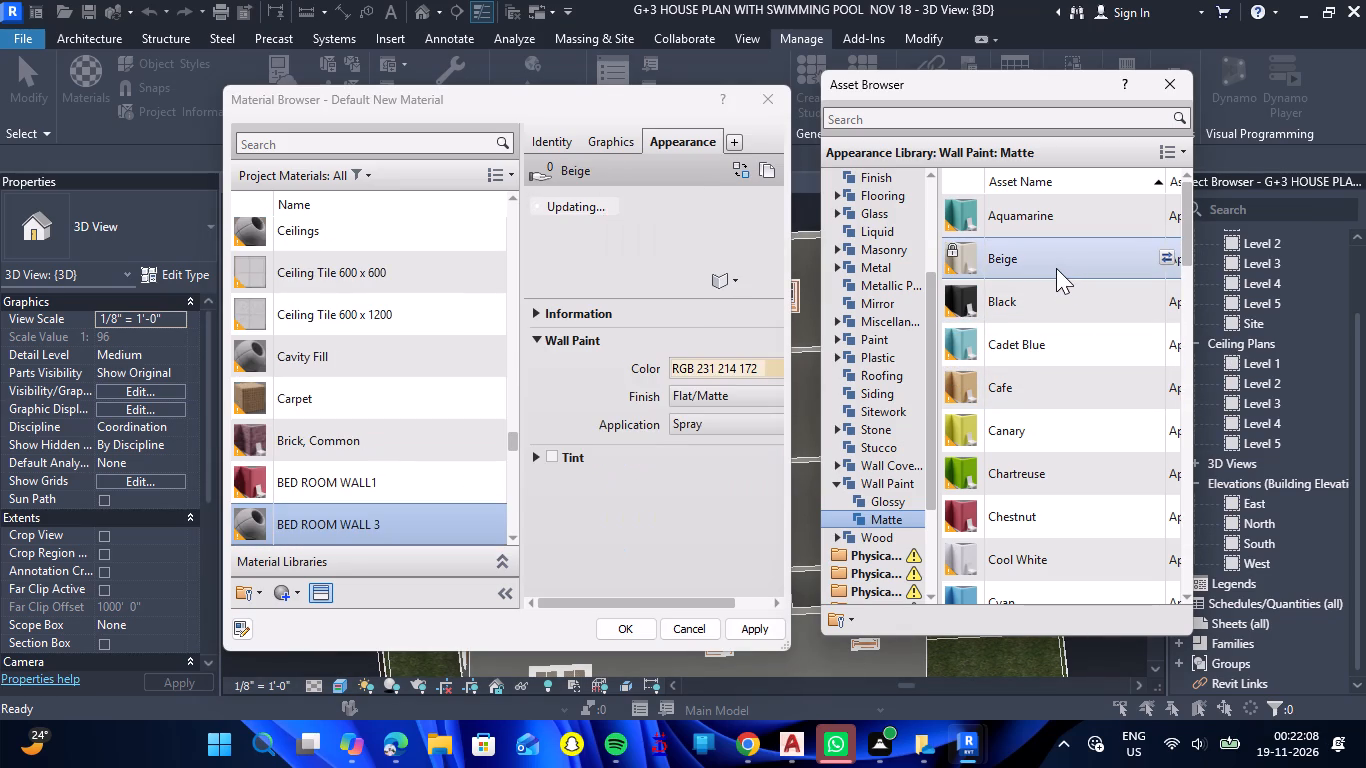
scroll(1056, 294, "down", 9)
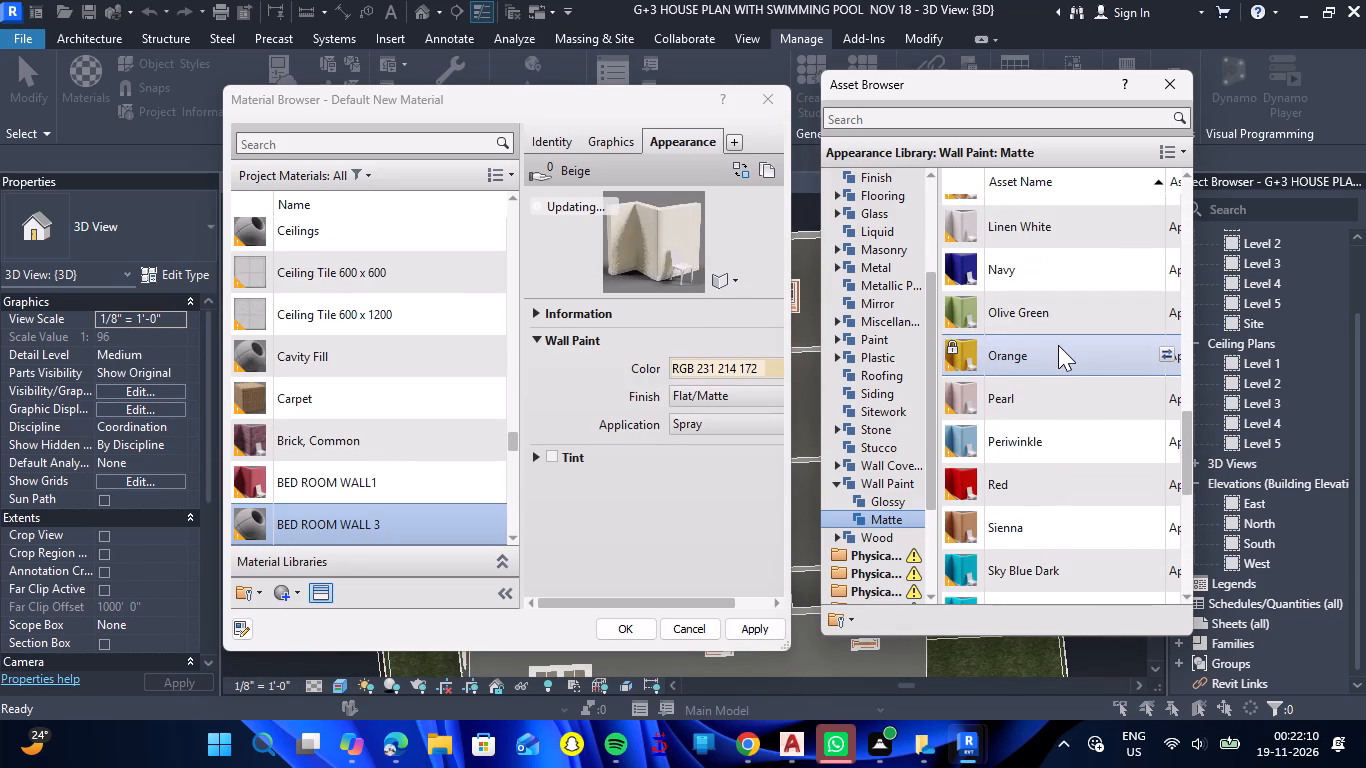
scroll(1058, 345, "up", 3)
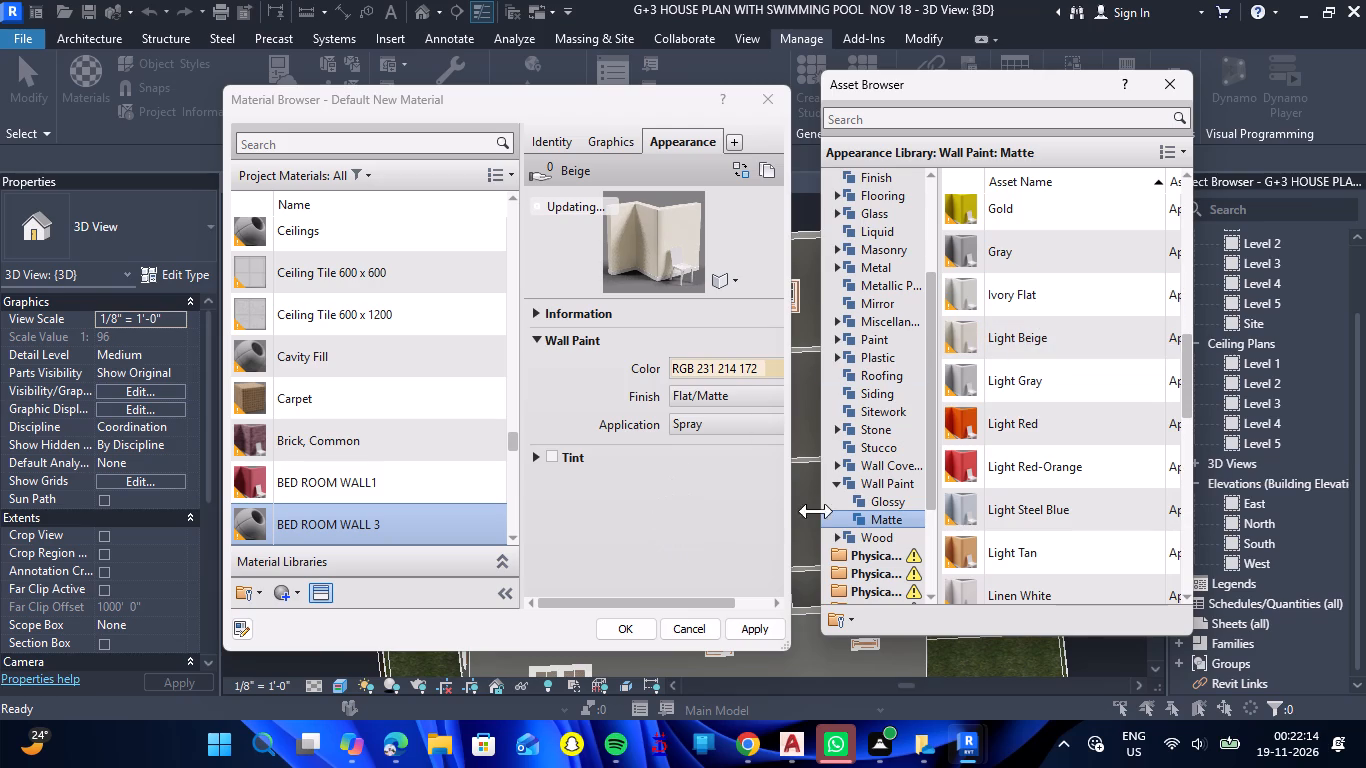
left_click(750, 632)
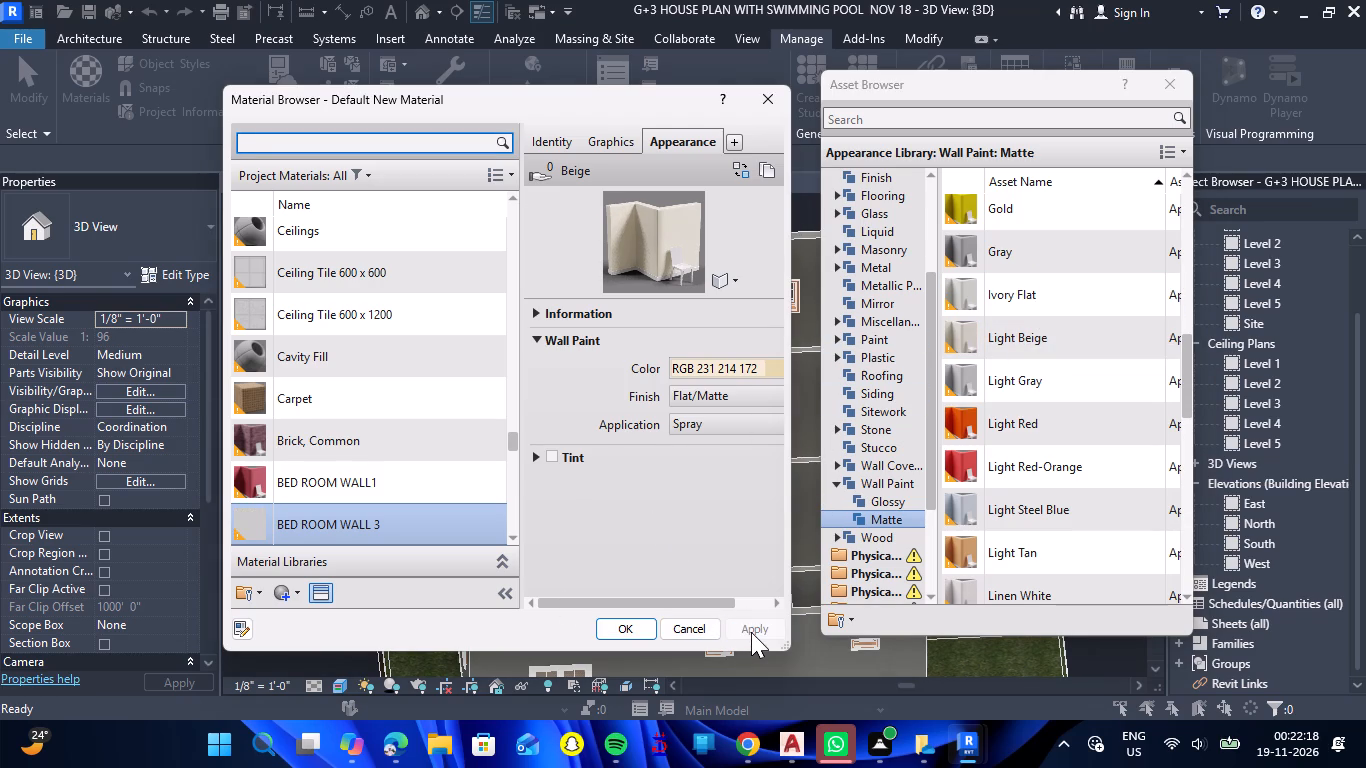
Create a new project material named LIVING.
left_click(294, 593)
left_click(333, 612)
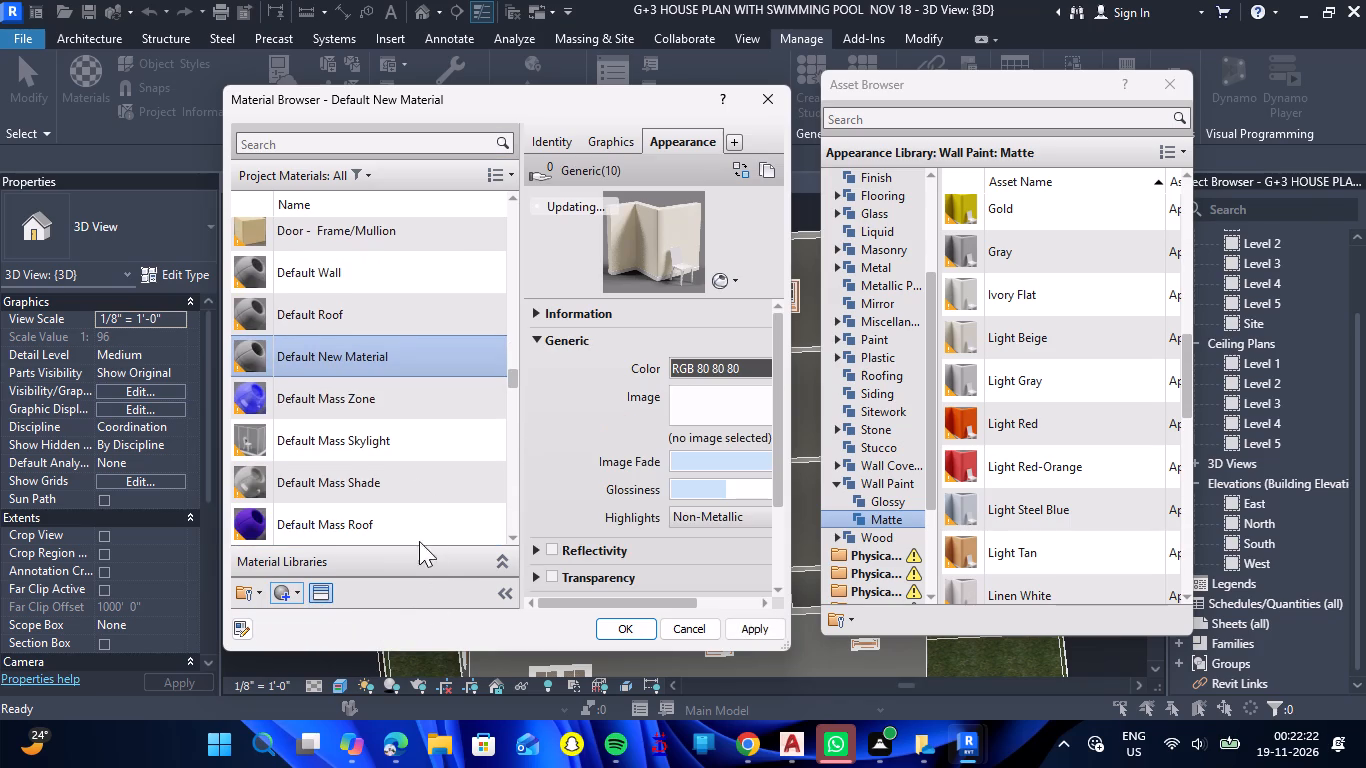
right_click(421, 368)
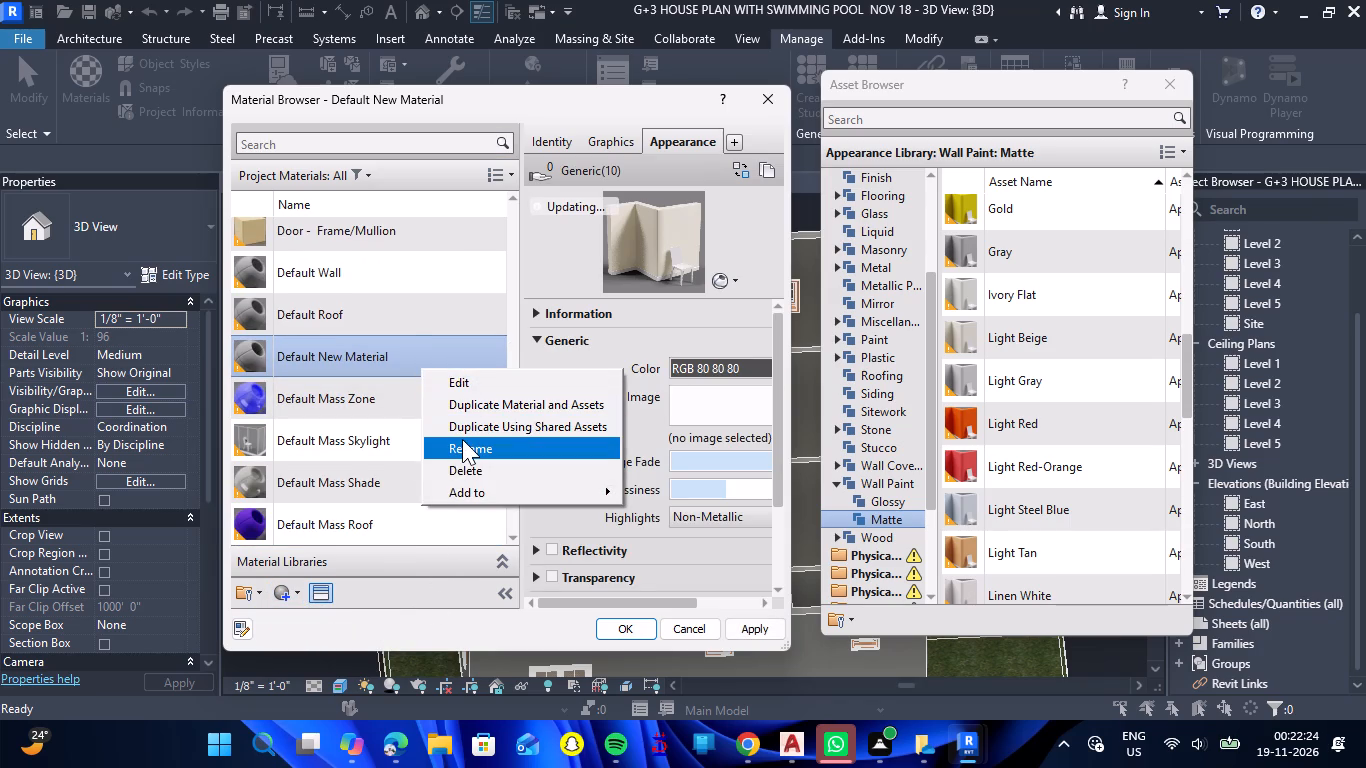
left_click(462, 439)
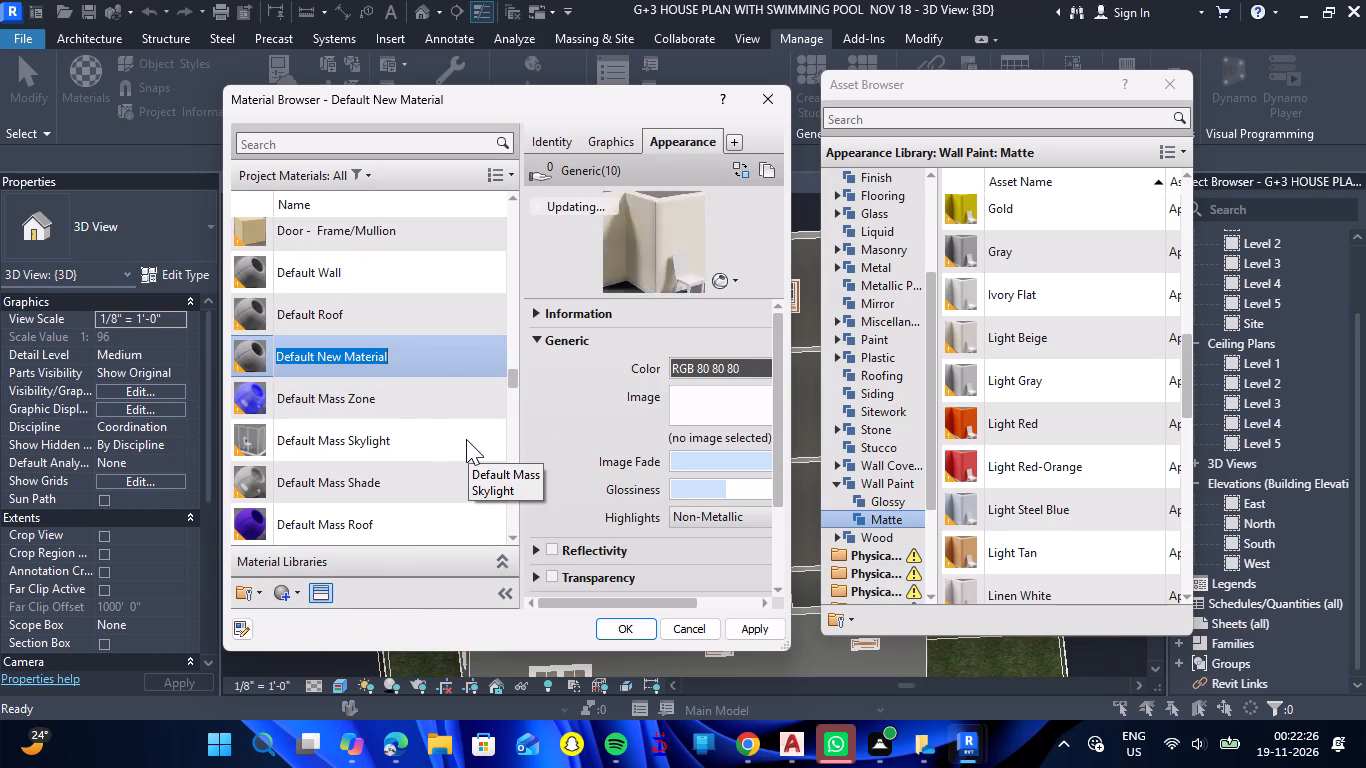
key("BackSpace")
type("LIVING")
key("space")
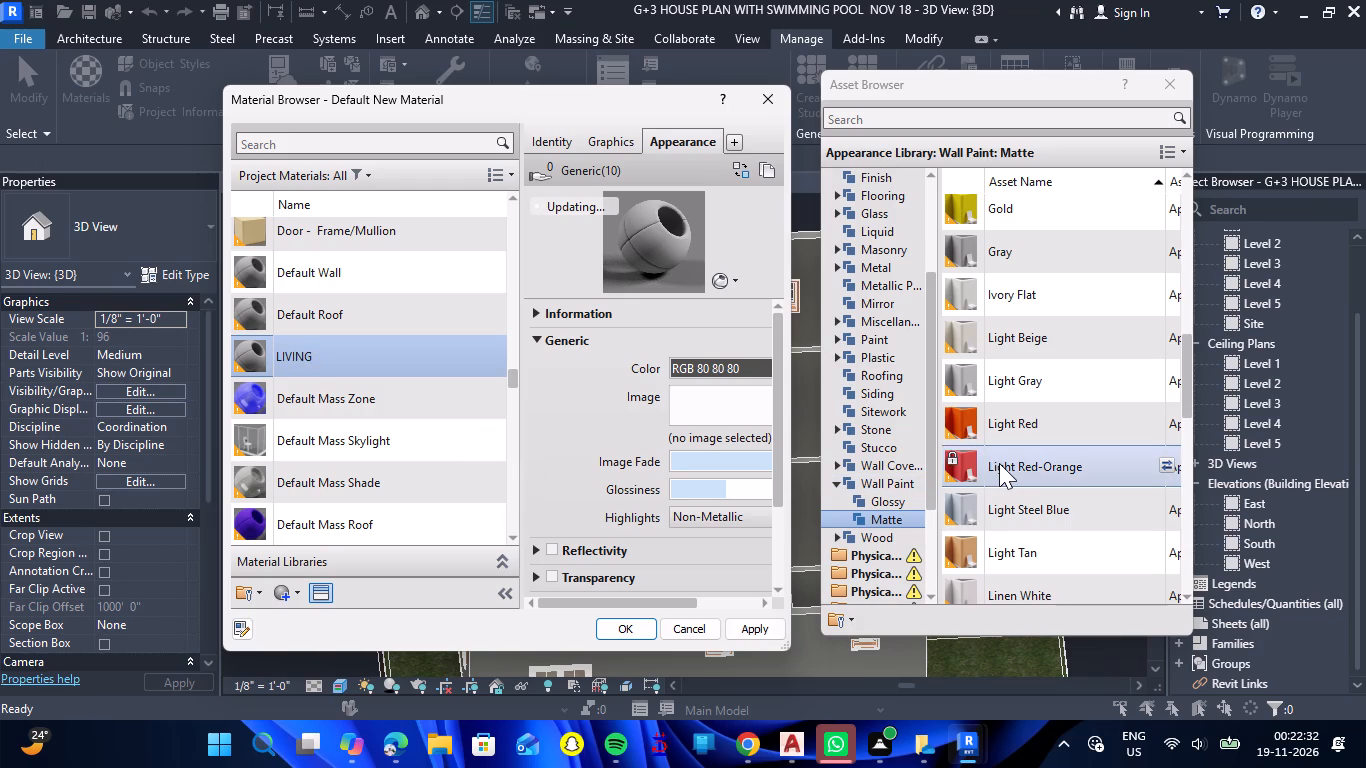
Give the LIVING material the Violet appearance from the Wall Paint: Matte library category and apply it.
scroll(1016, 385, "down", 1)
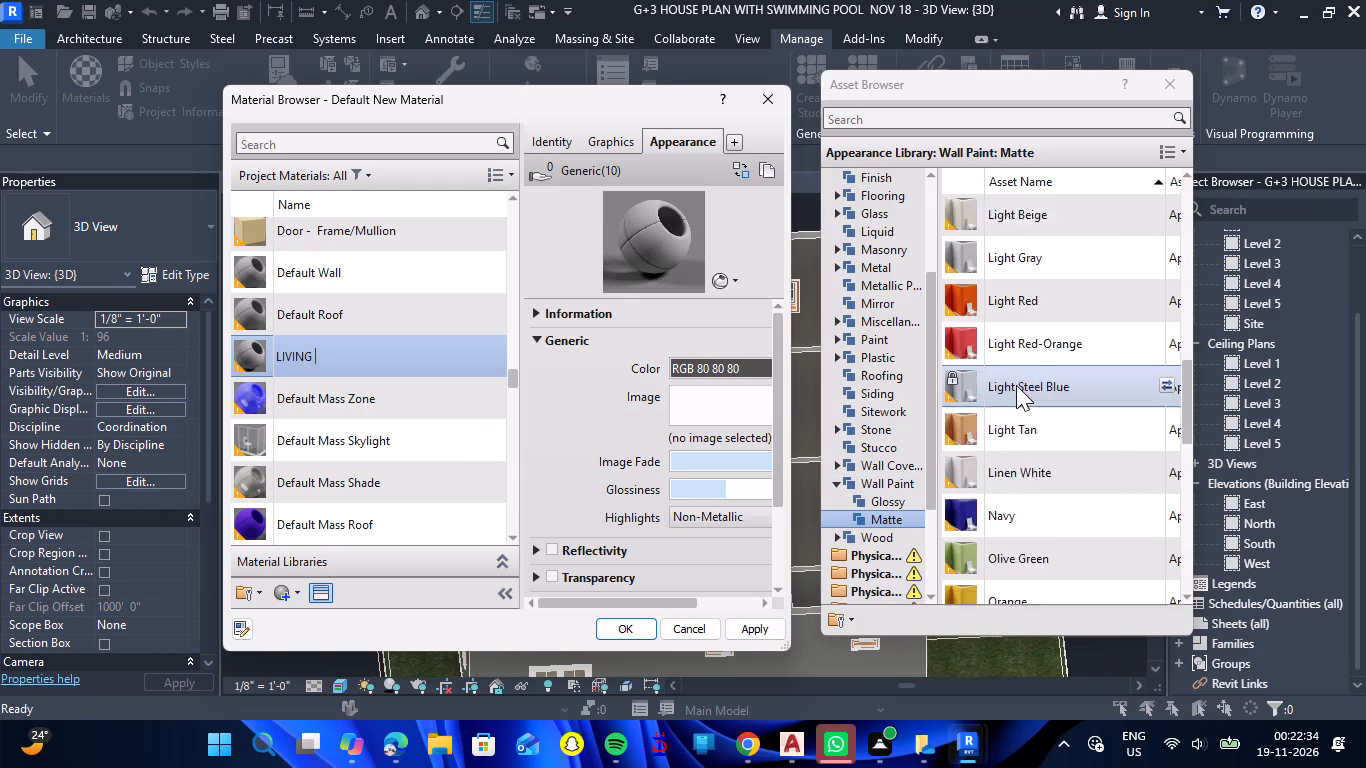
scroll(1016, 385, "down", 2)
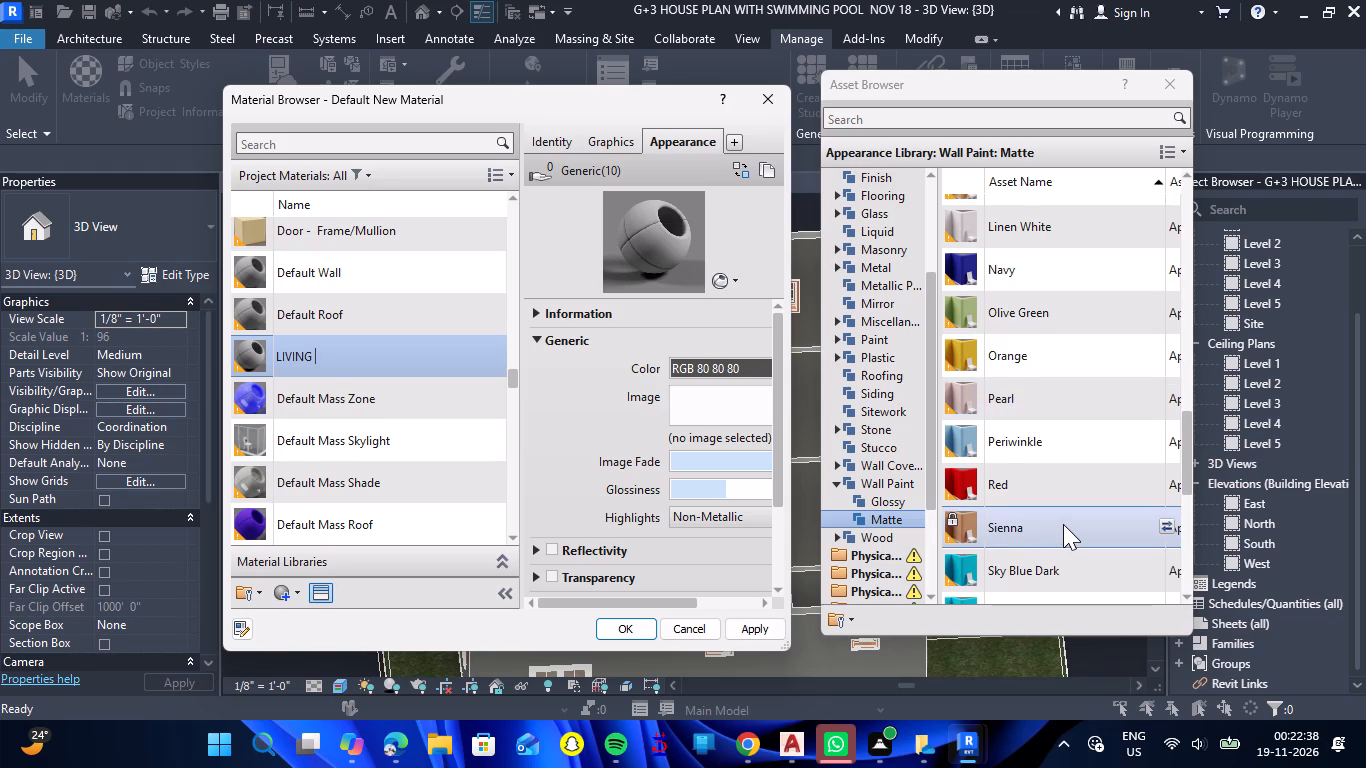
scroll(1063, 524, "down", 2)
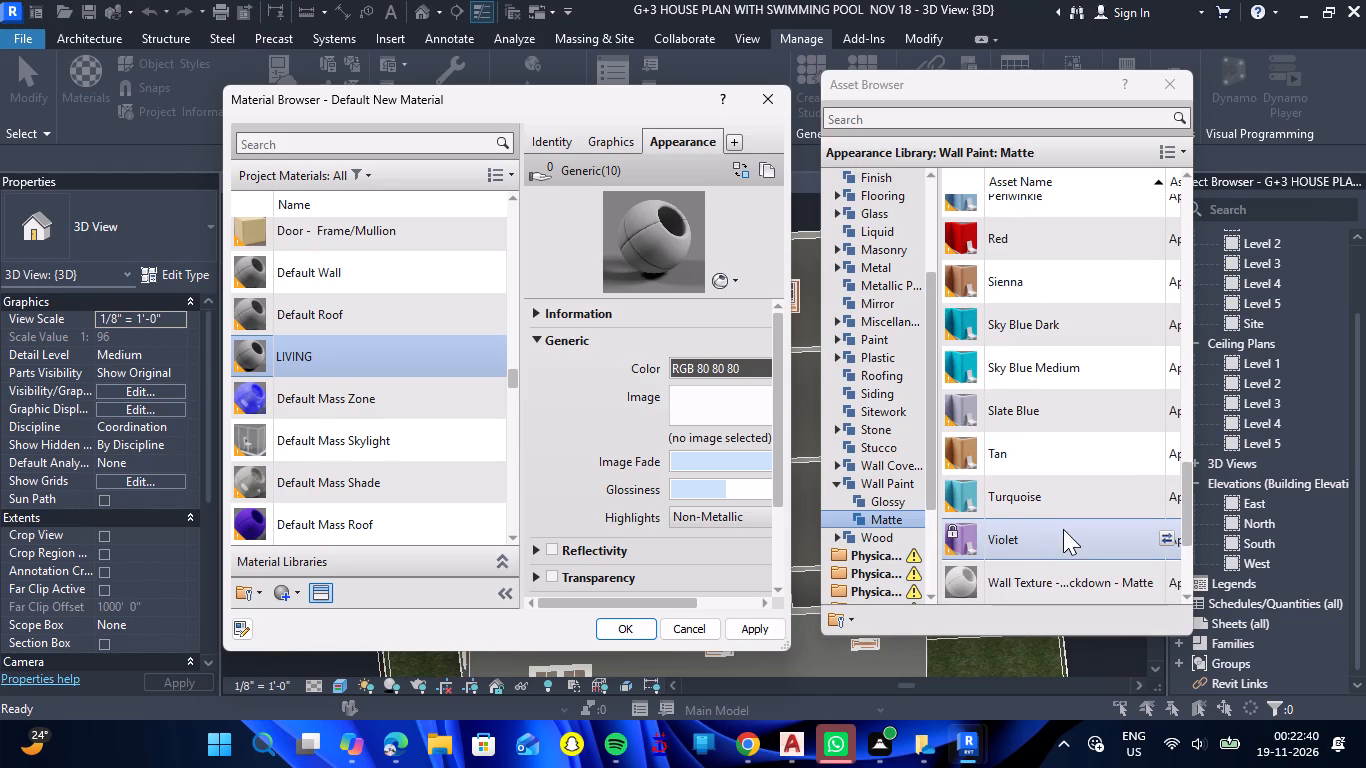
double_click(1061, 534)
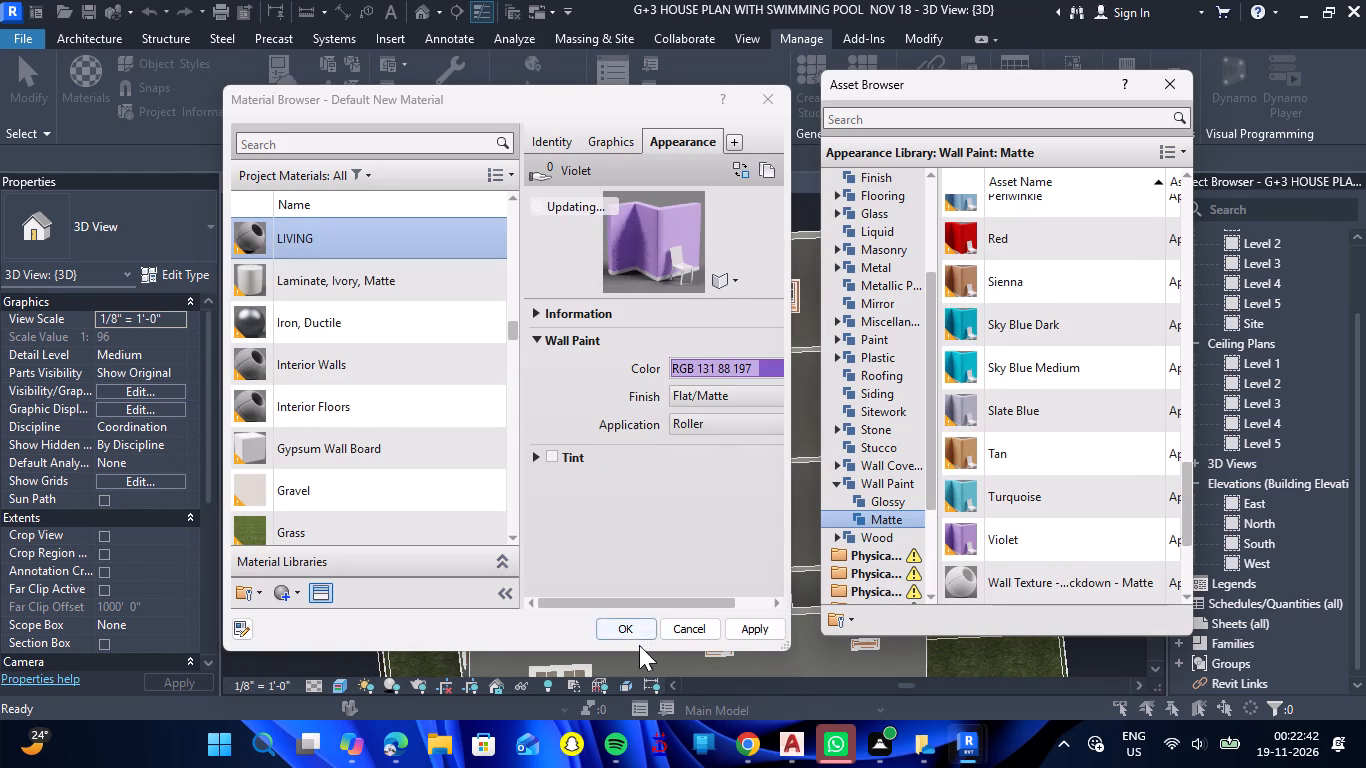
left_click(756, 638)
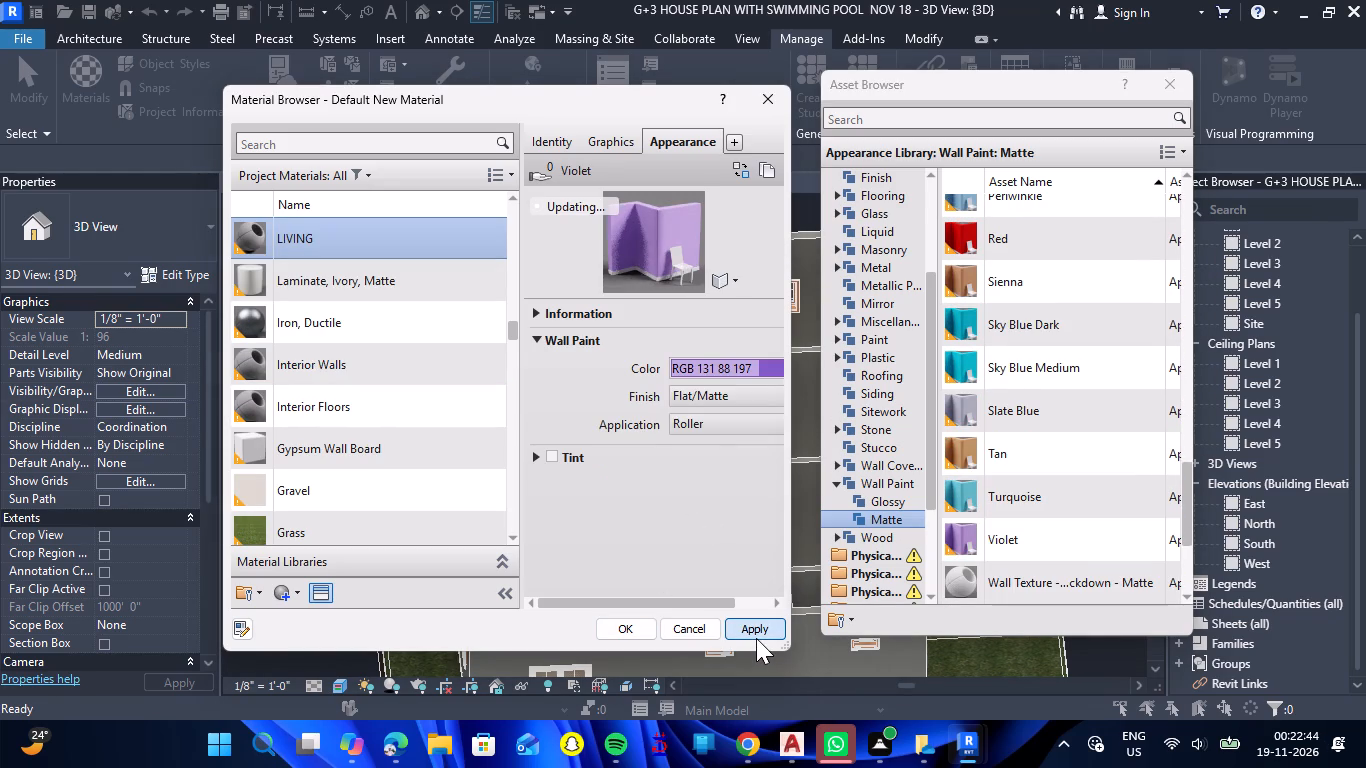
Create a new project material named LIVING 2.
left_click(294, 596)
left_click(316, 623)
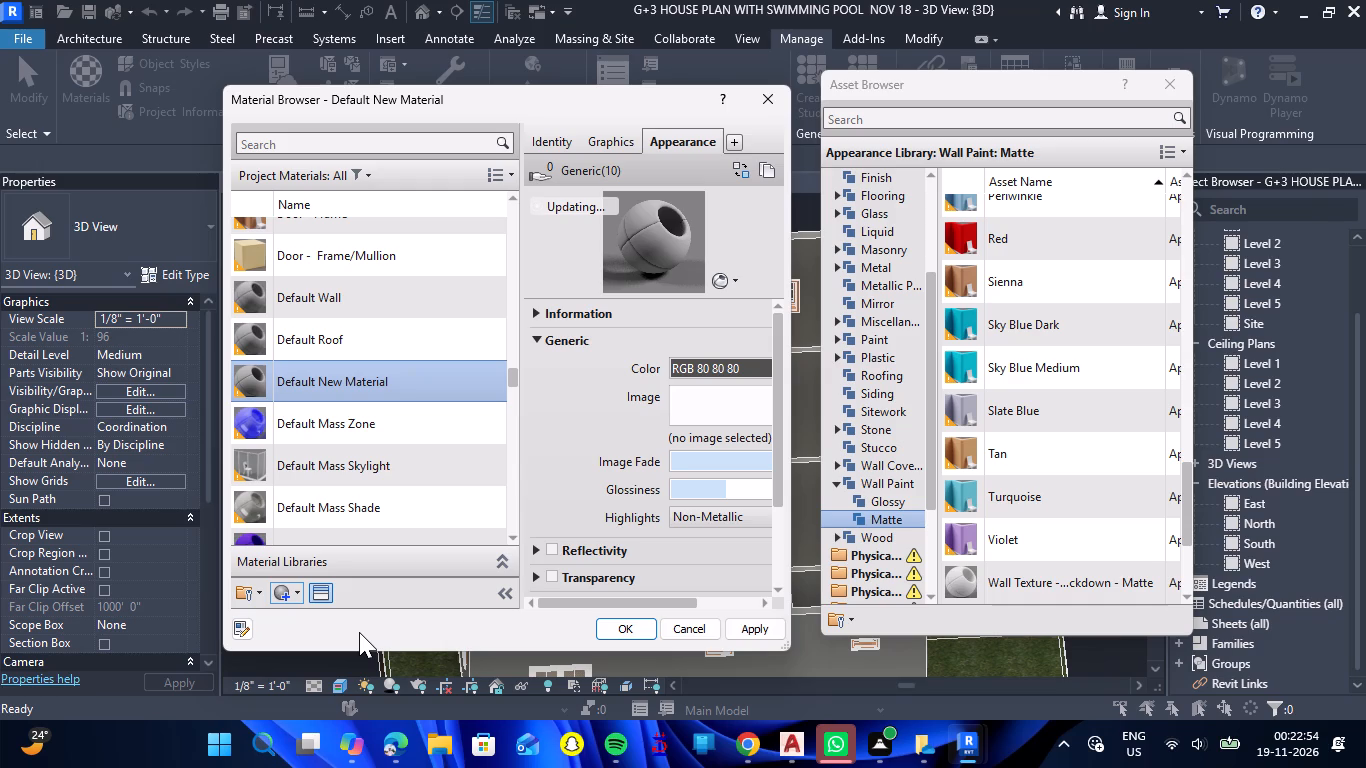
right_click(415, 358)
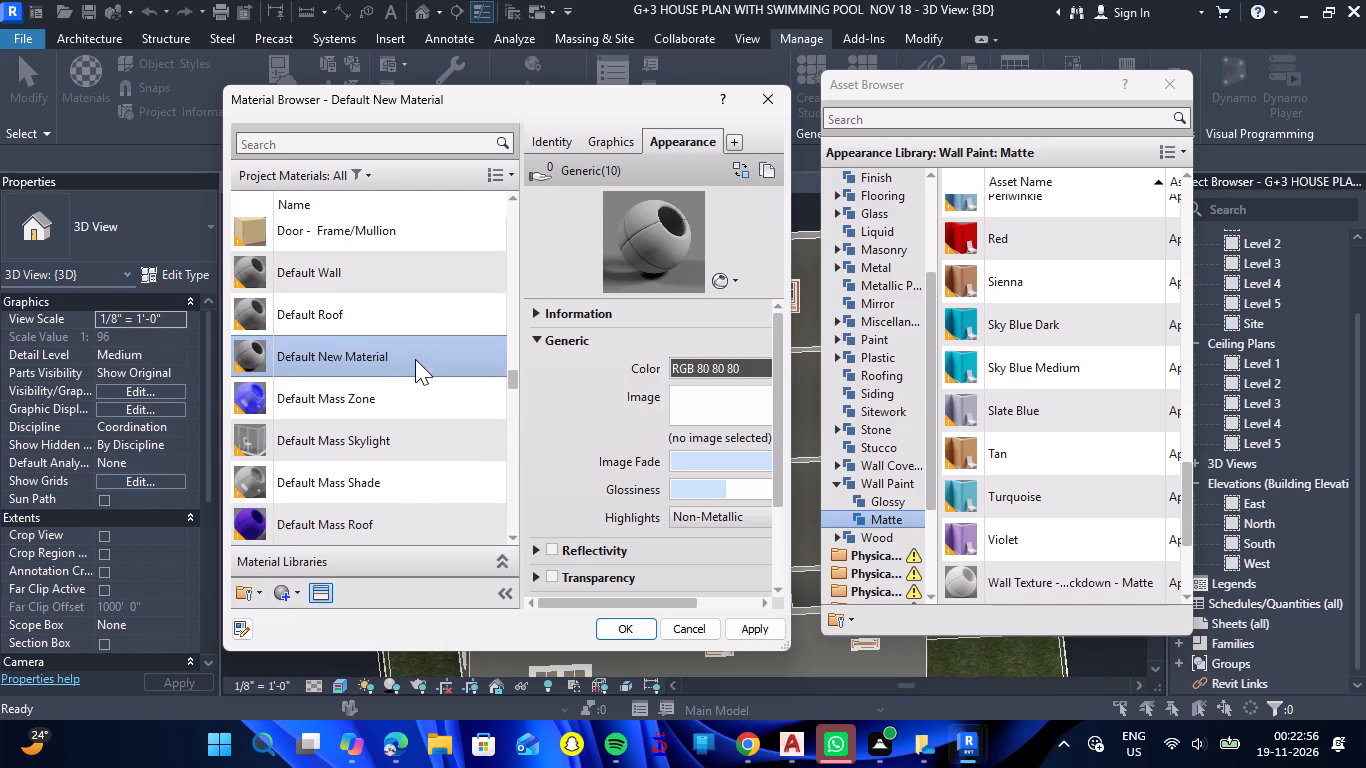
left_click(468, 433)
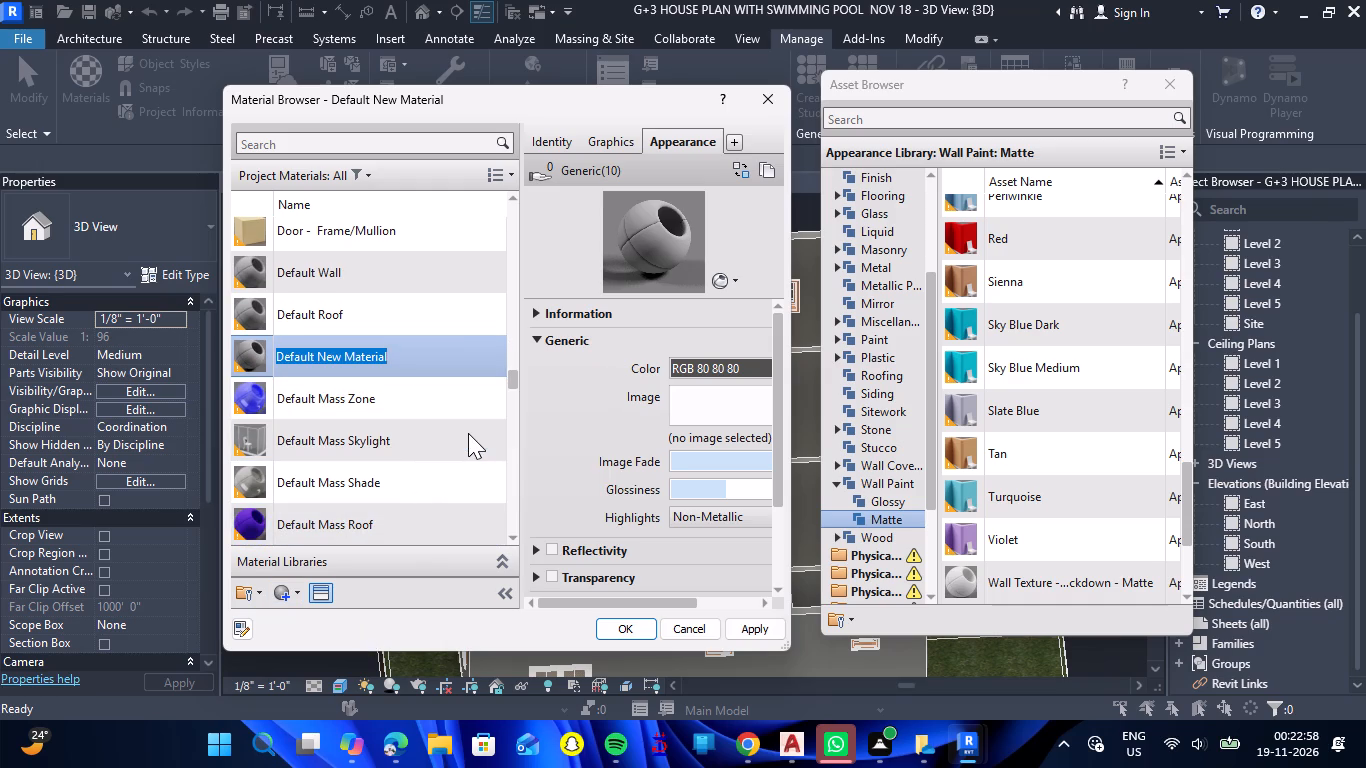
type("LIVI")
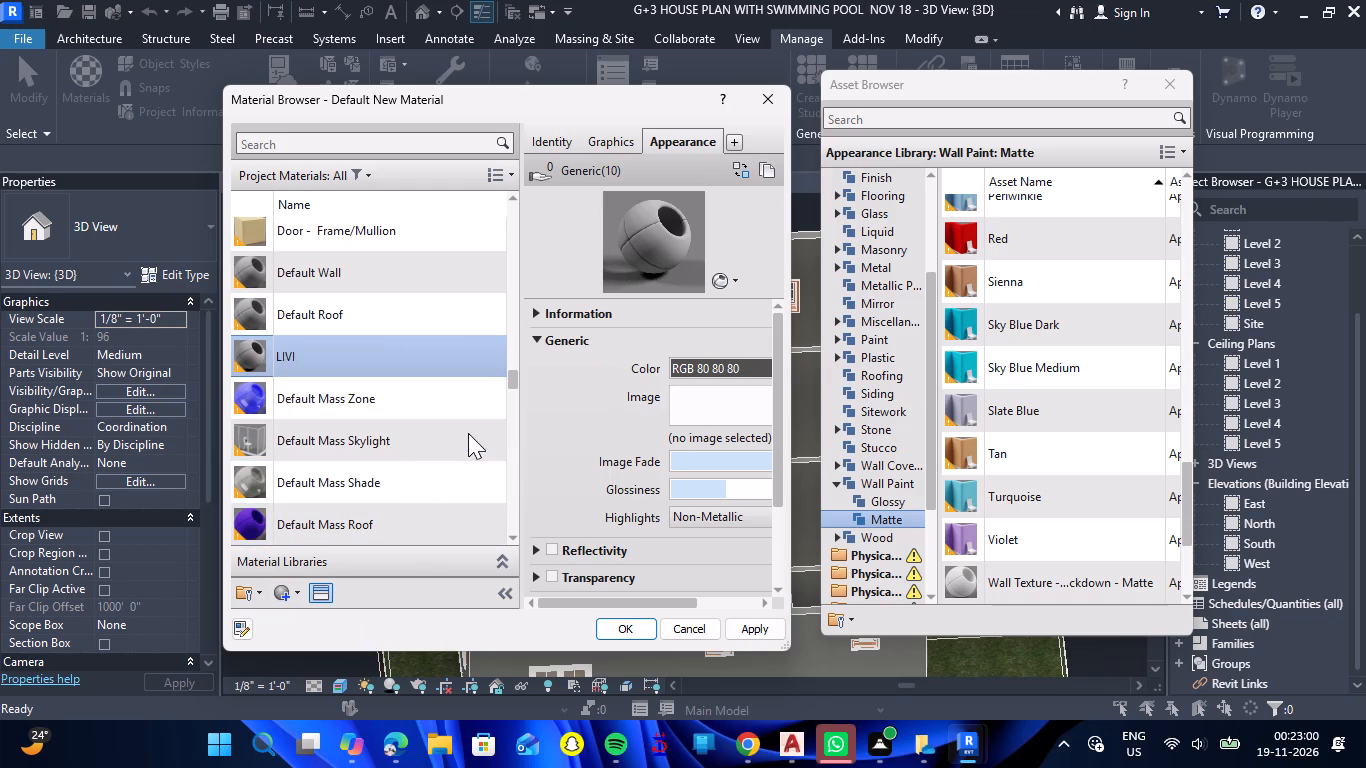
type("NG")
key("space")
type("2")
key("space")
Give LIVING 2 the Light Tan appearance from the Wall Paint: Matte library category, apply it and accept the material changes.
scroll(1064, 482, "down", 7)
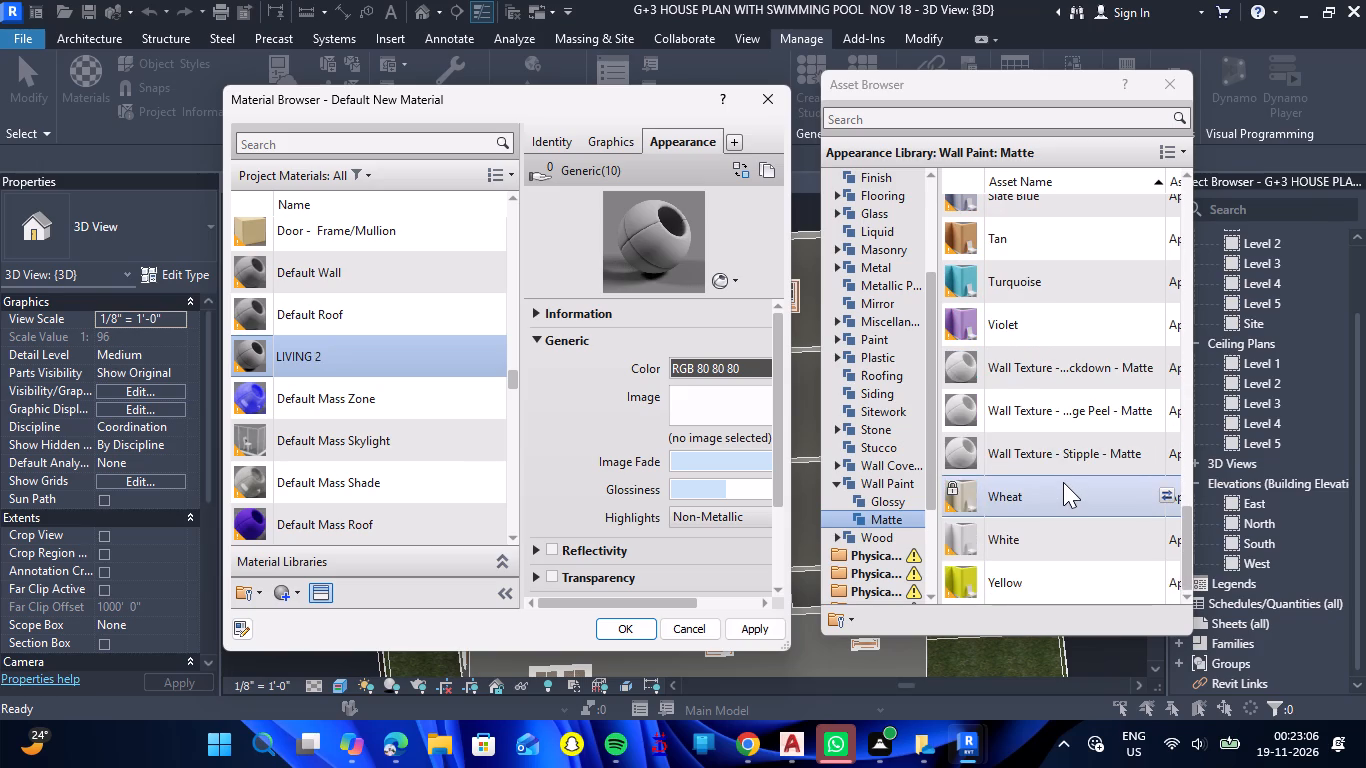
scroll(1063, 482, "up", 2)
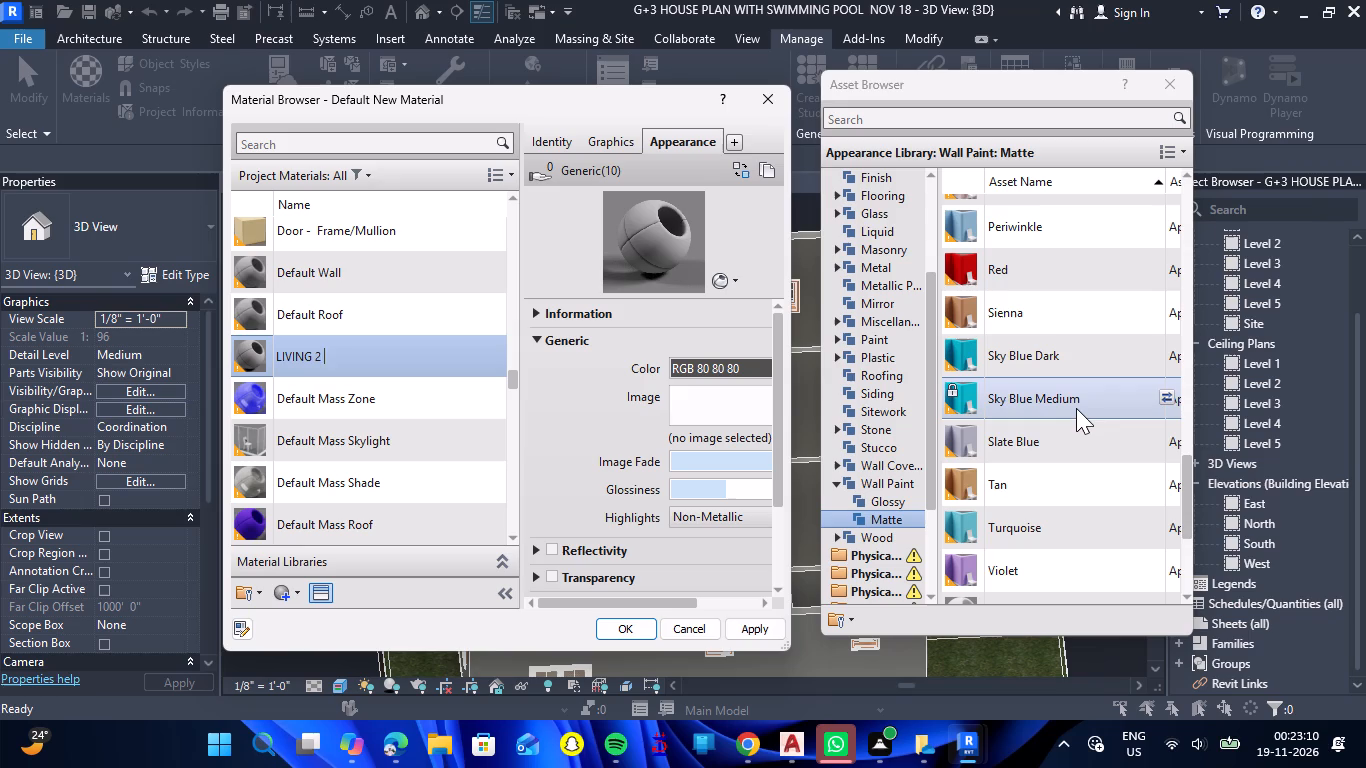
scroll(1076, 408, "up", 1)
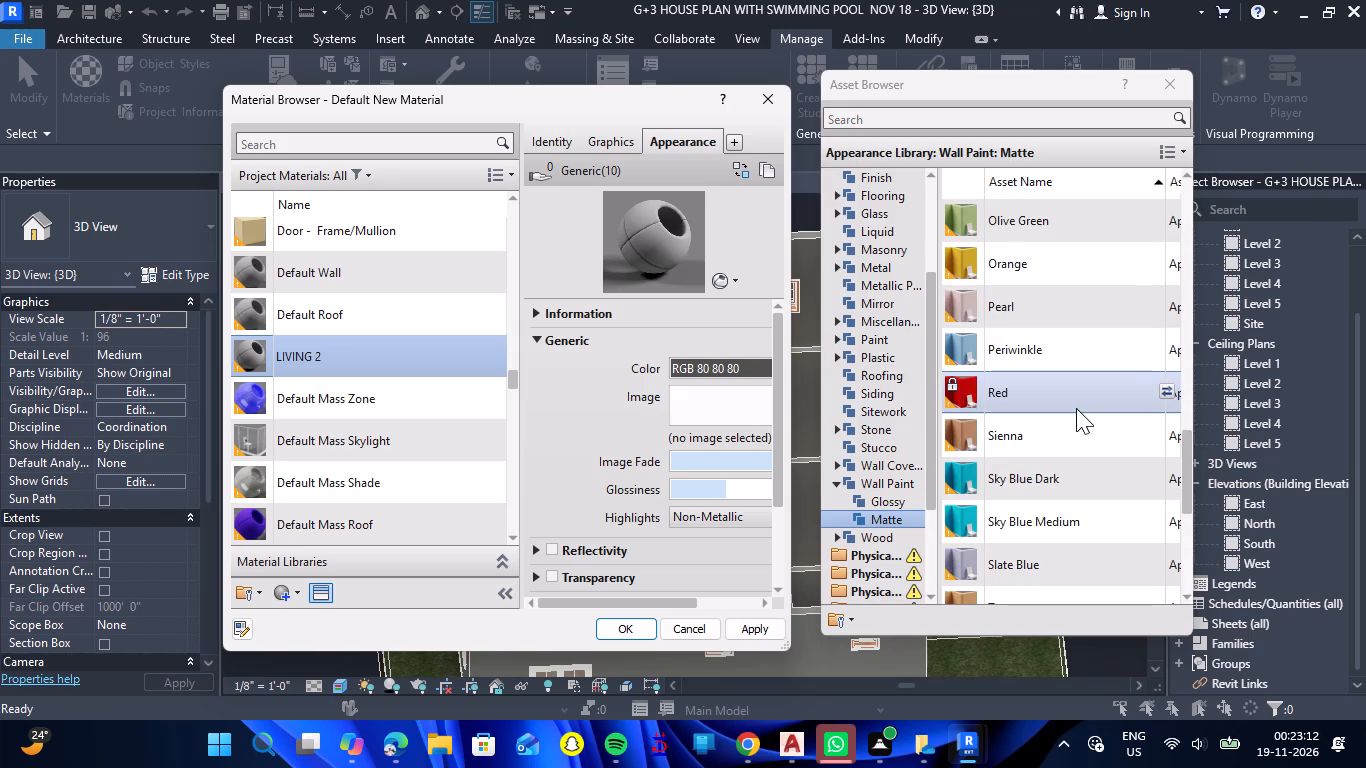
scroll(1050, 311, "up", 1)
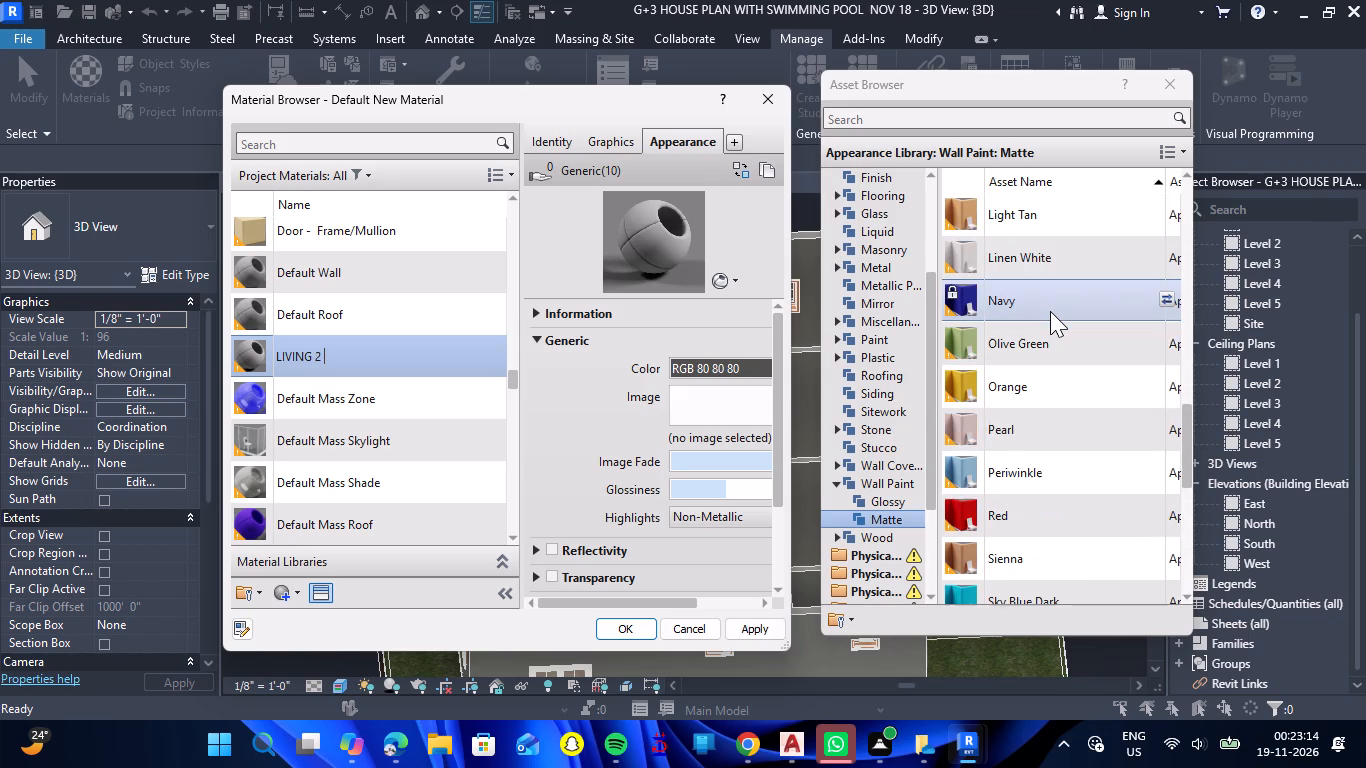
scroll(1050, 311, "up", 1)
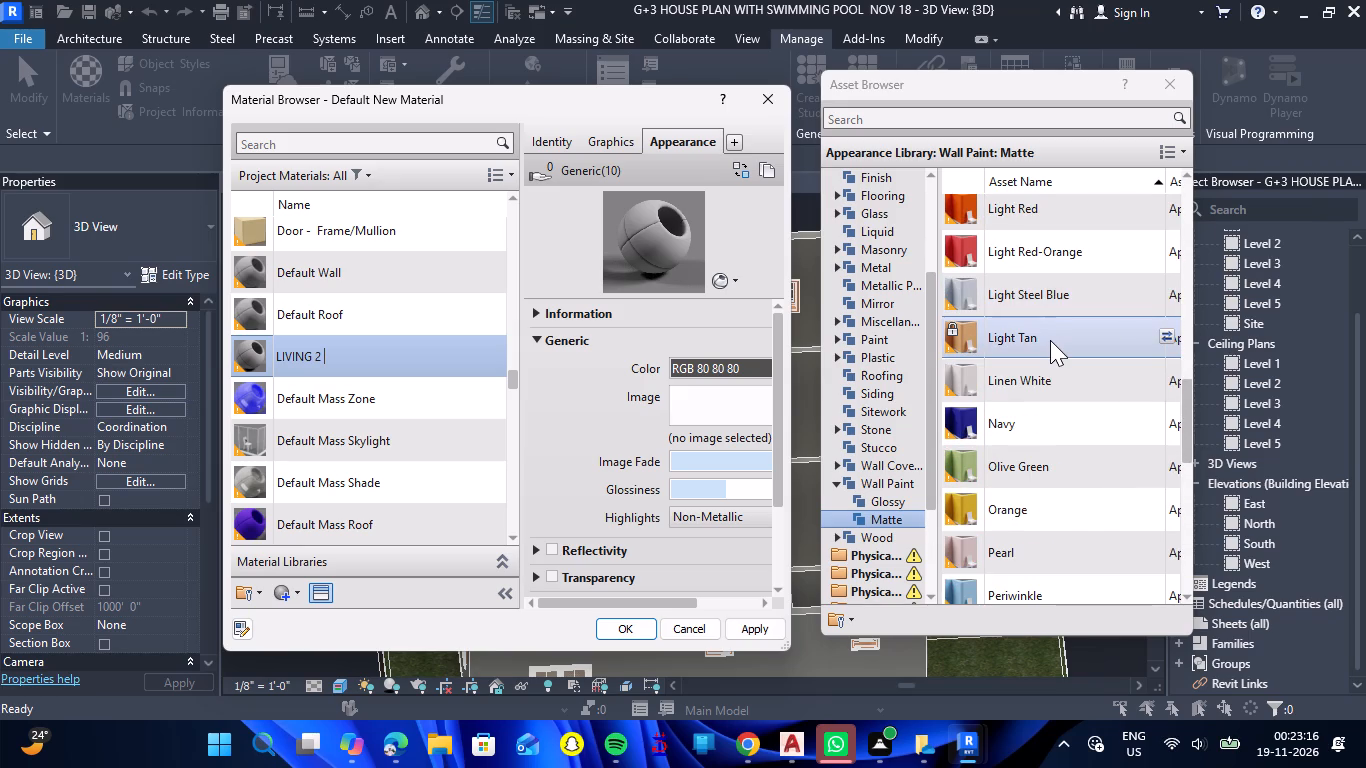
double_click(1049, 340)
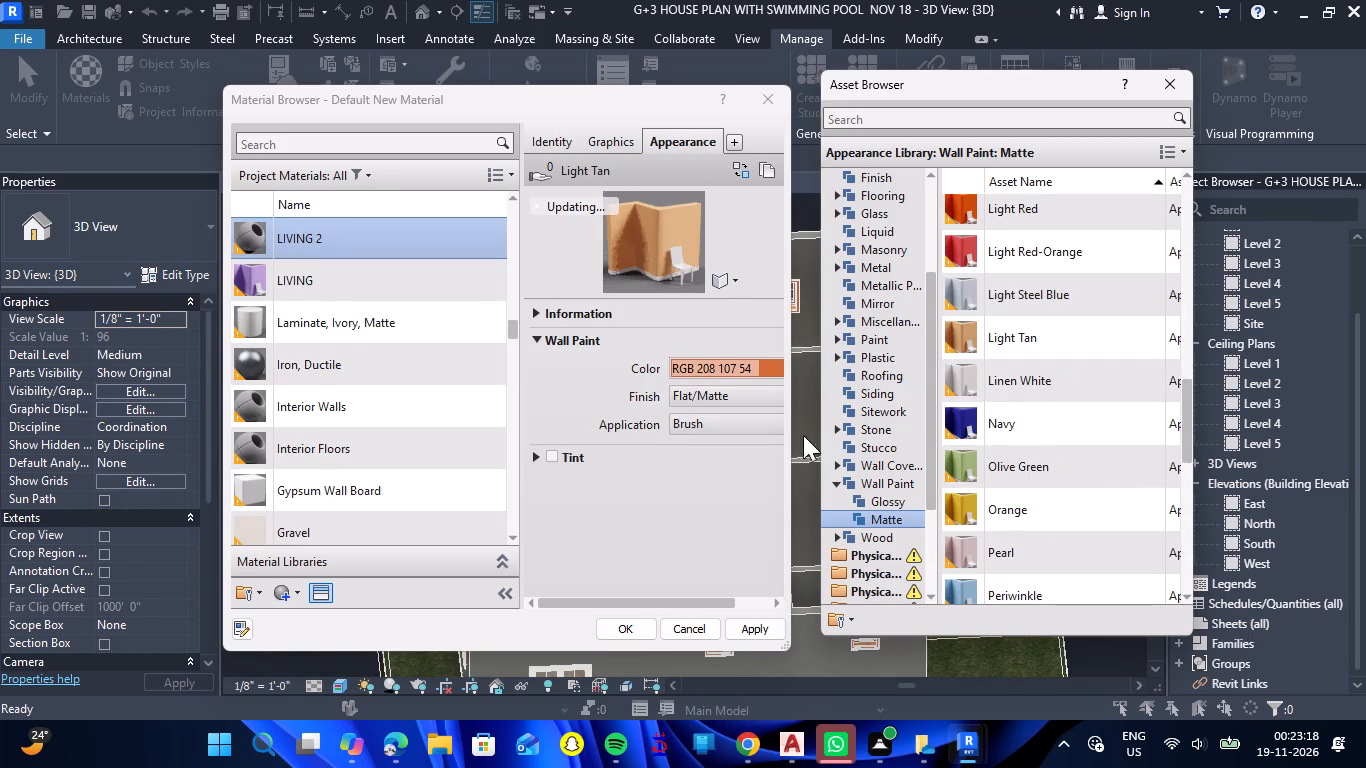
left_click(768, 638)
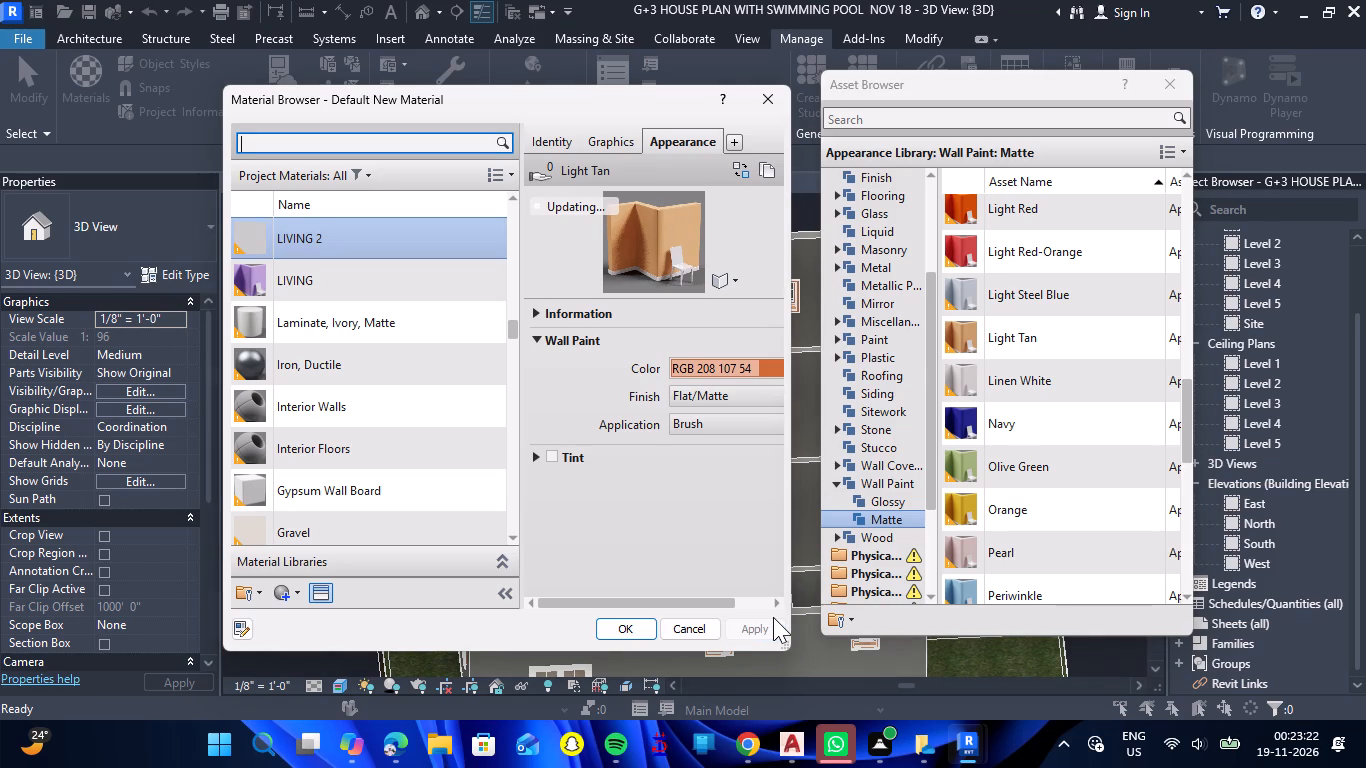
left_click(608, 630)
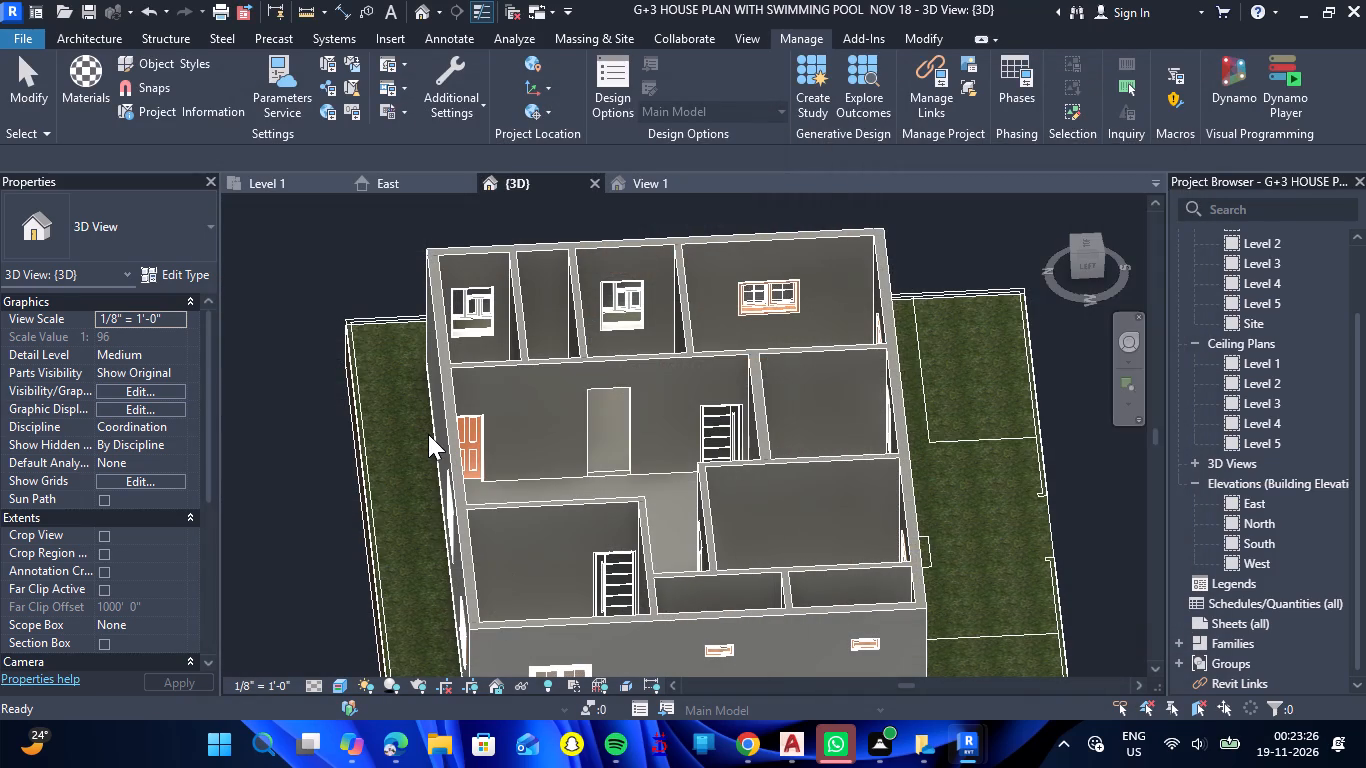
Create a new project material named FLOORING TILES 1.
scroll(428, 434, "down", 5)
scroll(394, 452, "up", 4)
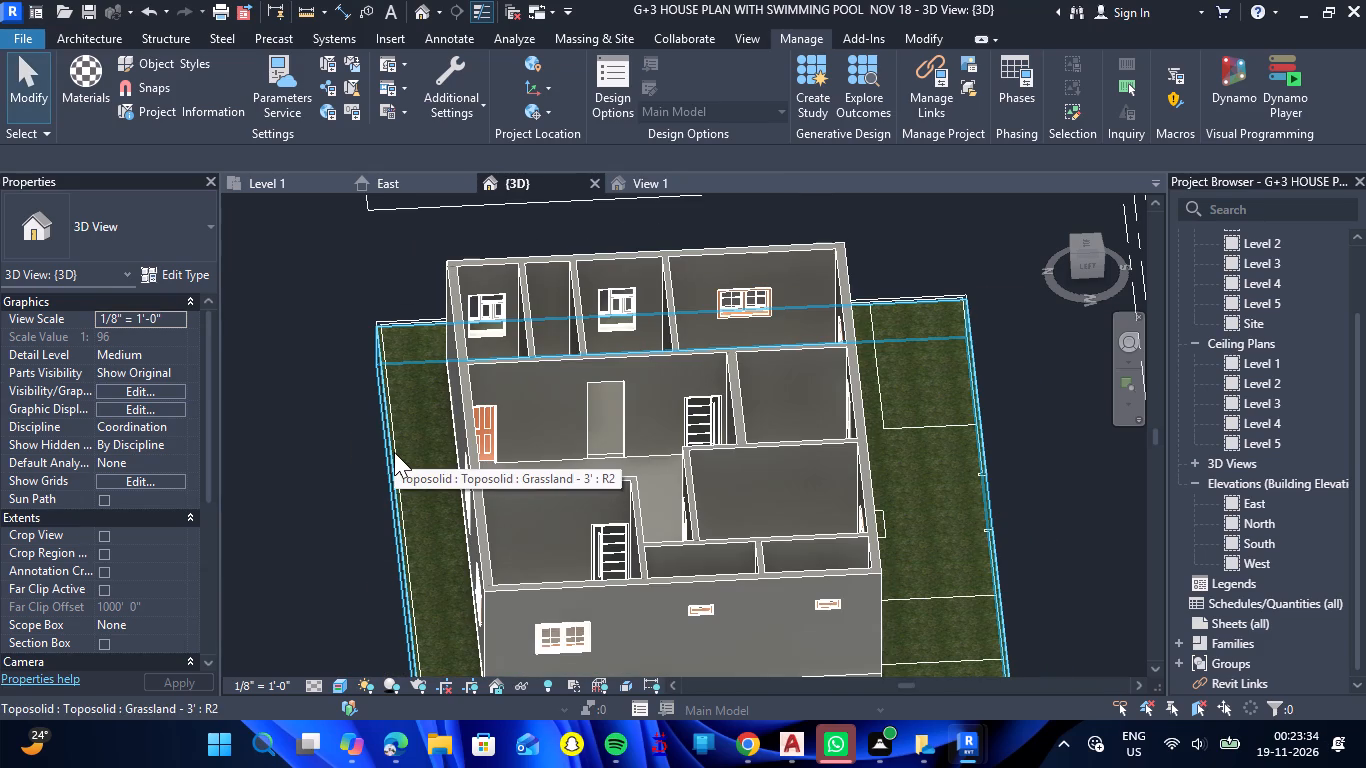
double_click(80, 78)
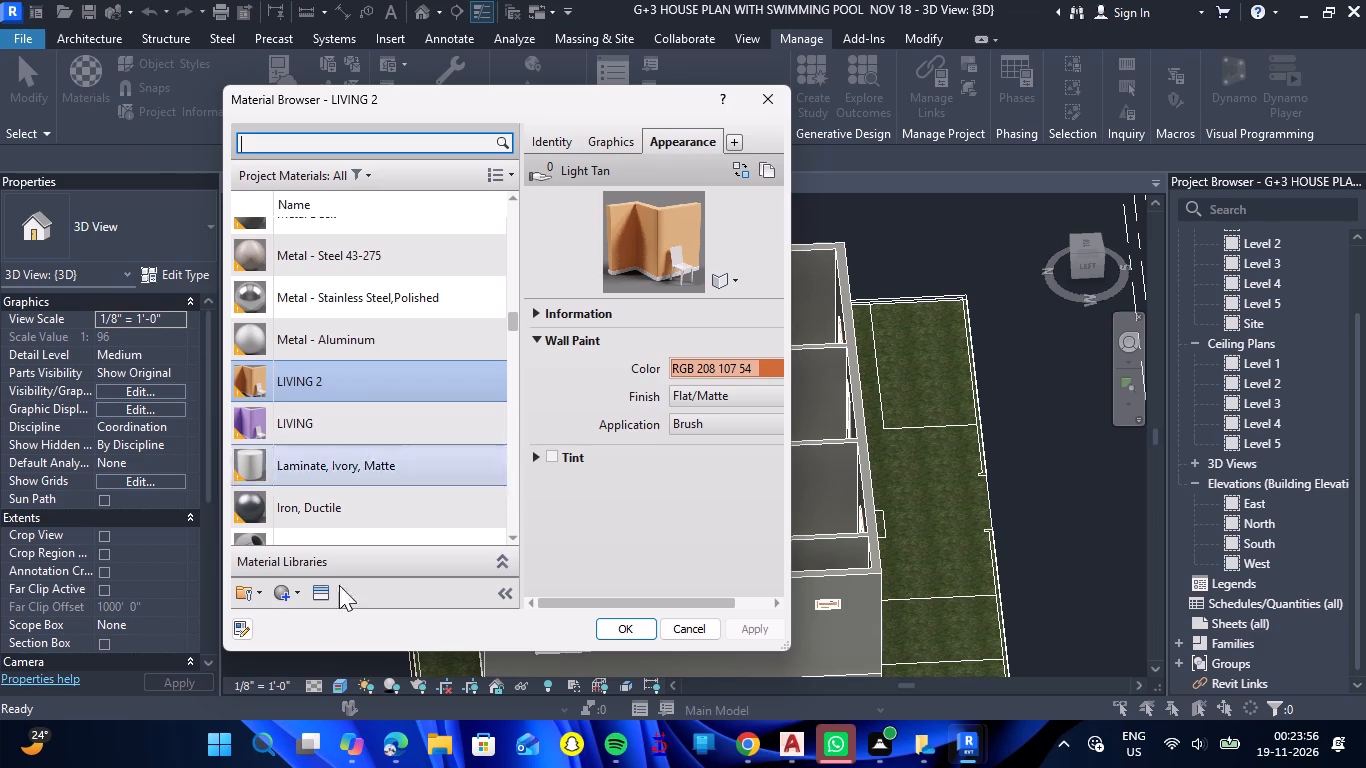
left_click(301, 602)
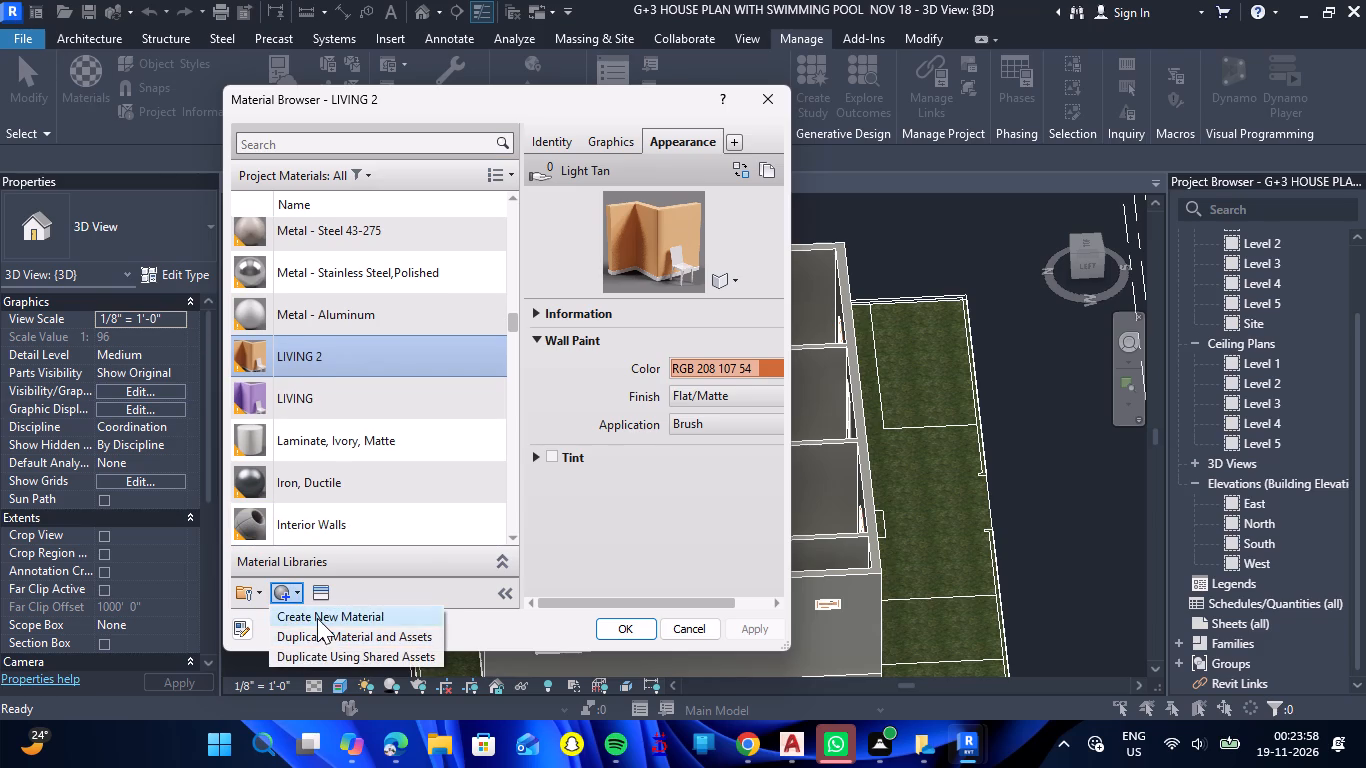
left_click(317, 618)
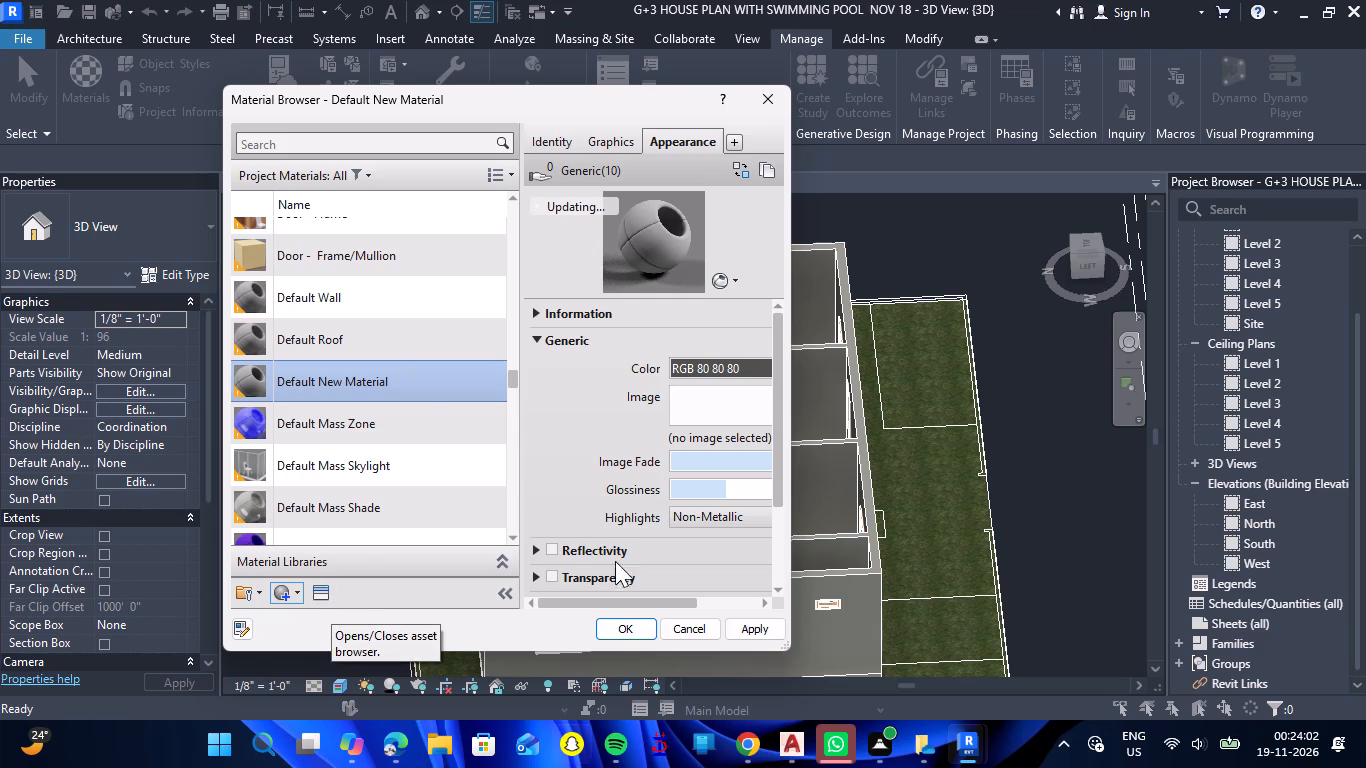
right_click(402, 382)
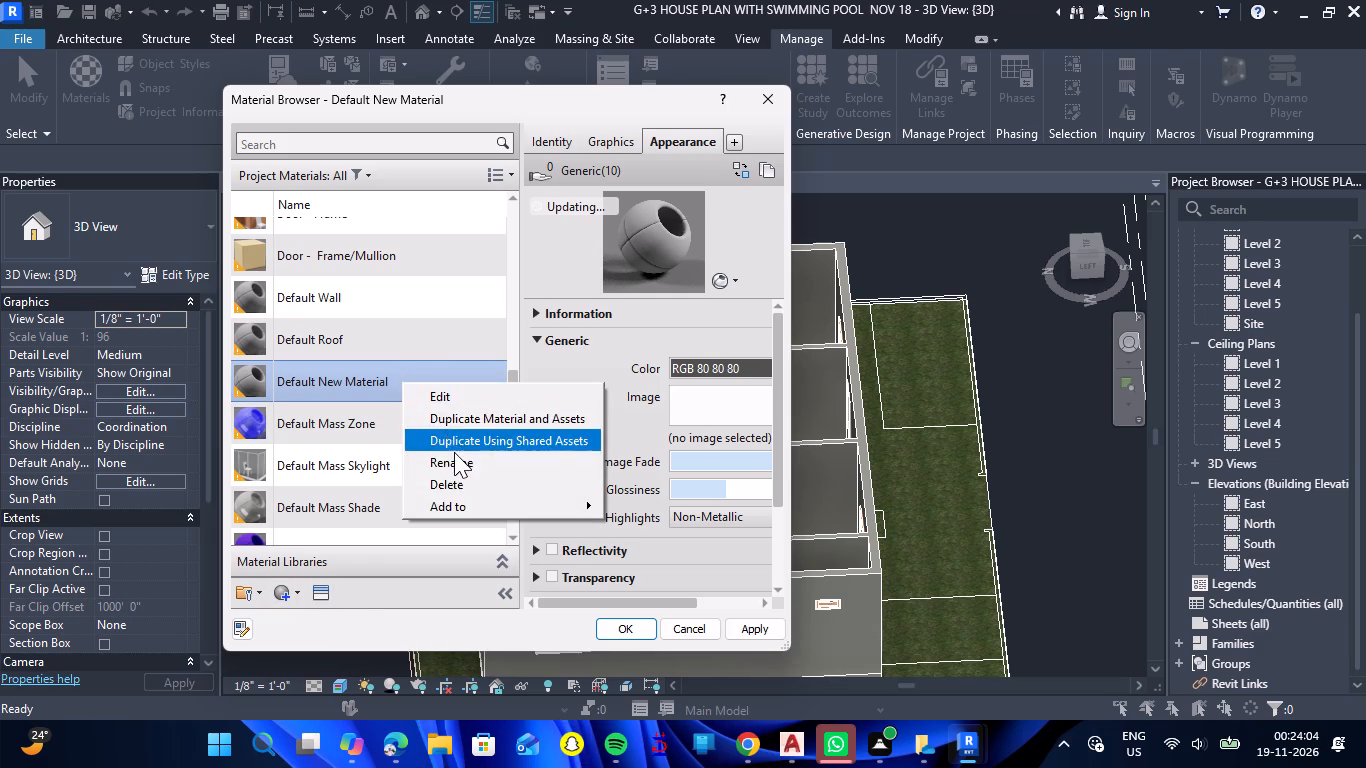
left_click(454, 453)
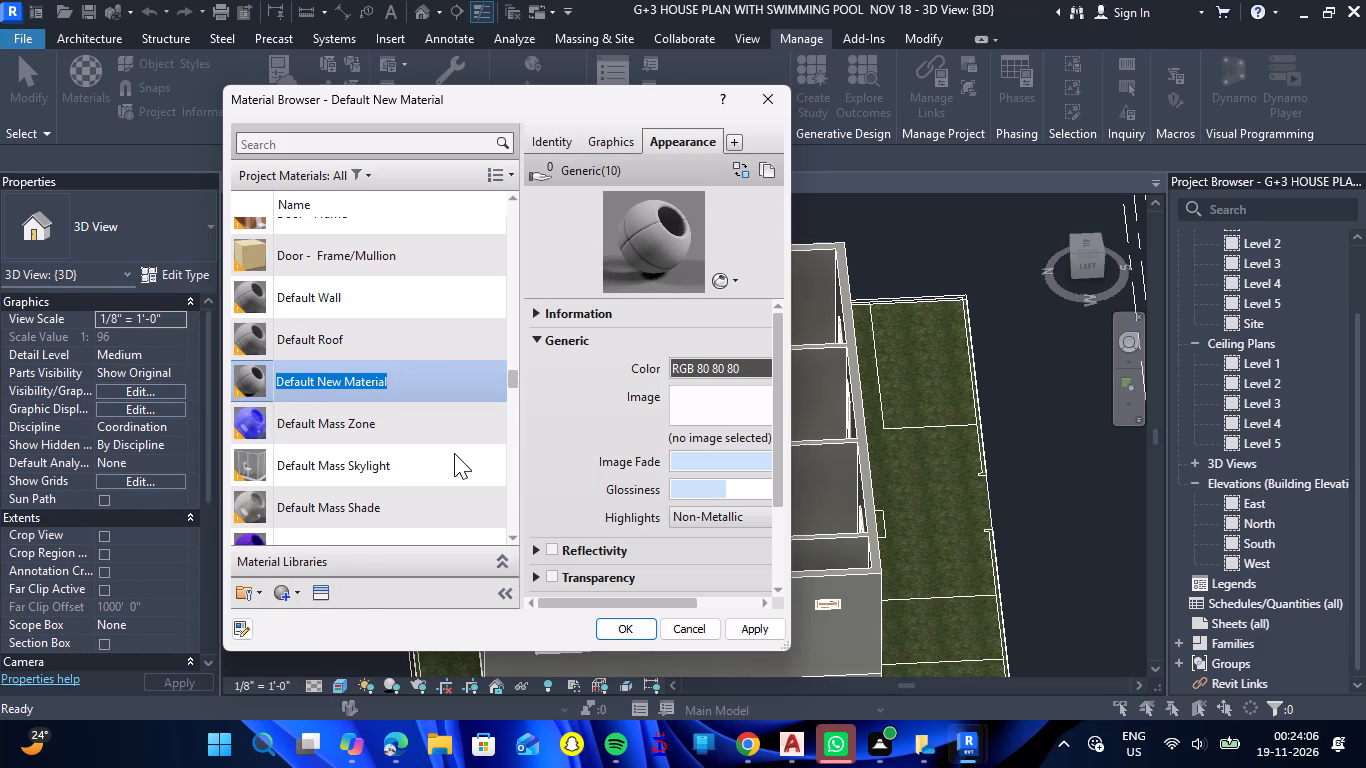
key("t")
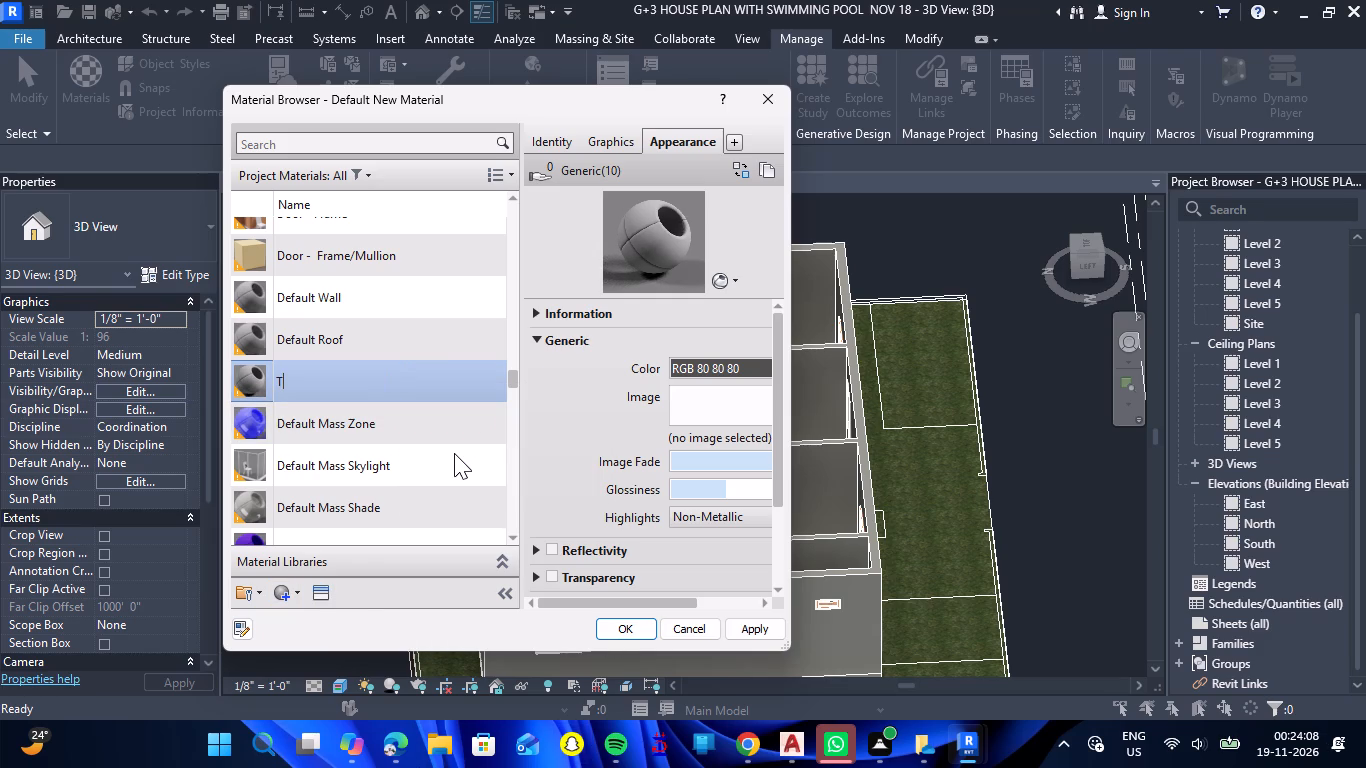
key("BackSpace")
type("FLOORING TILED")
key("BackSpace")
type("S")
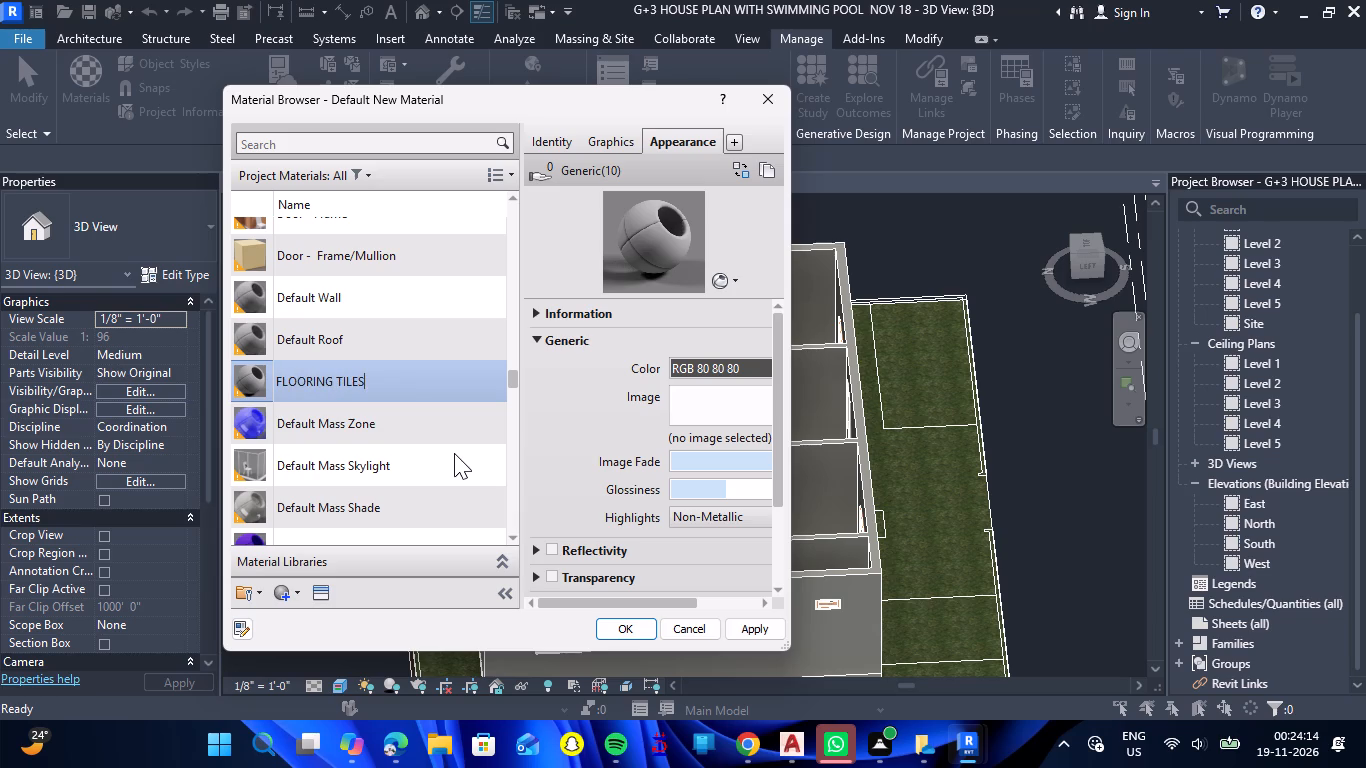
key("space")
key("1")
Give FLOORING TILES 1 the Square - Tan appearance from the Flooring: Tile category of the Appearance Library.
double_click(327, 593)
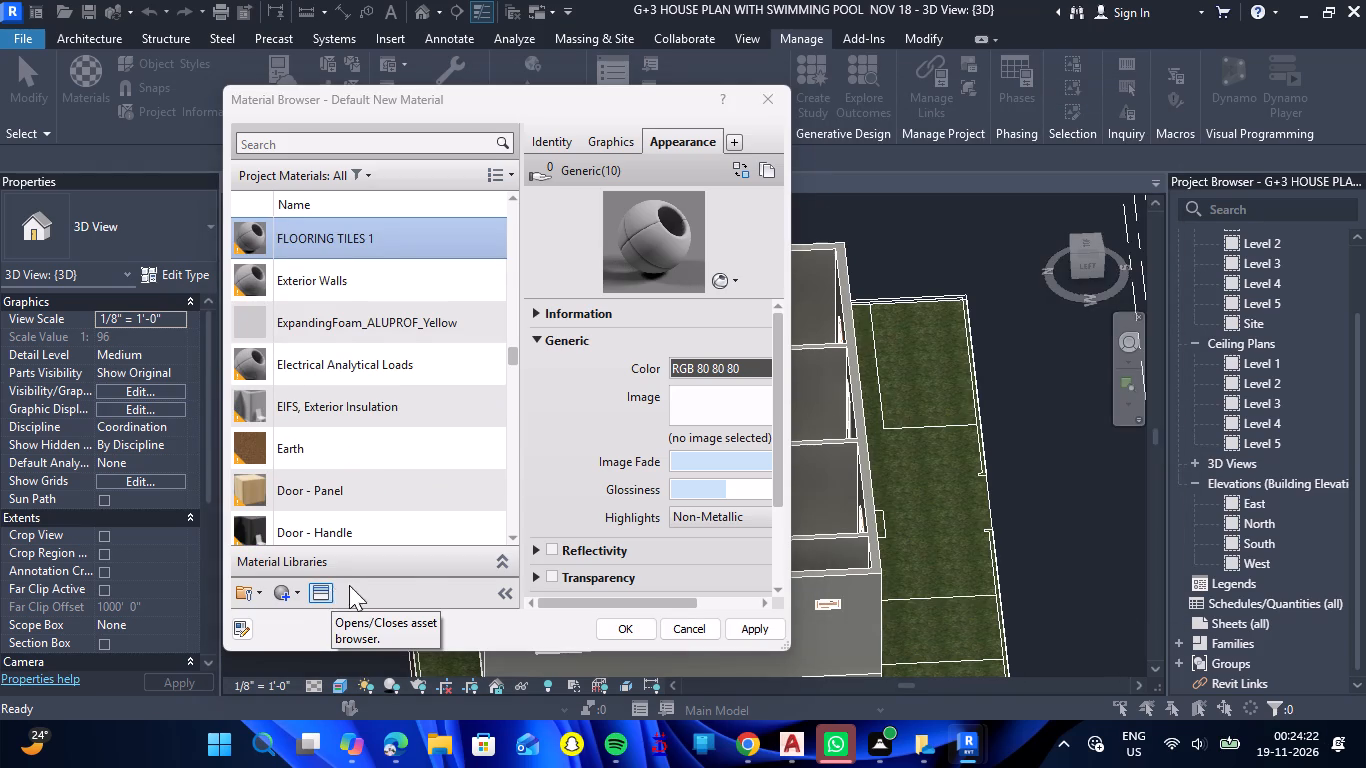
left_click(331, 600)
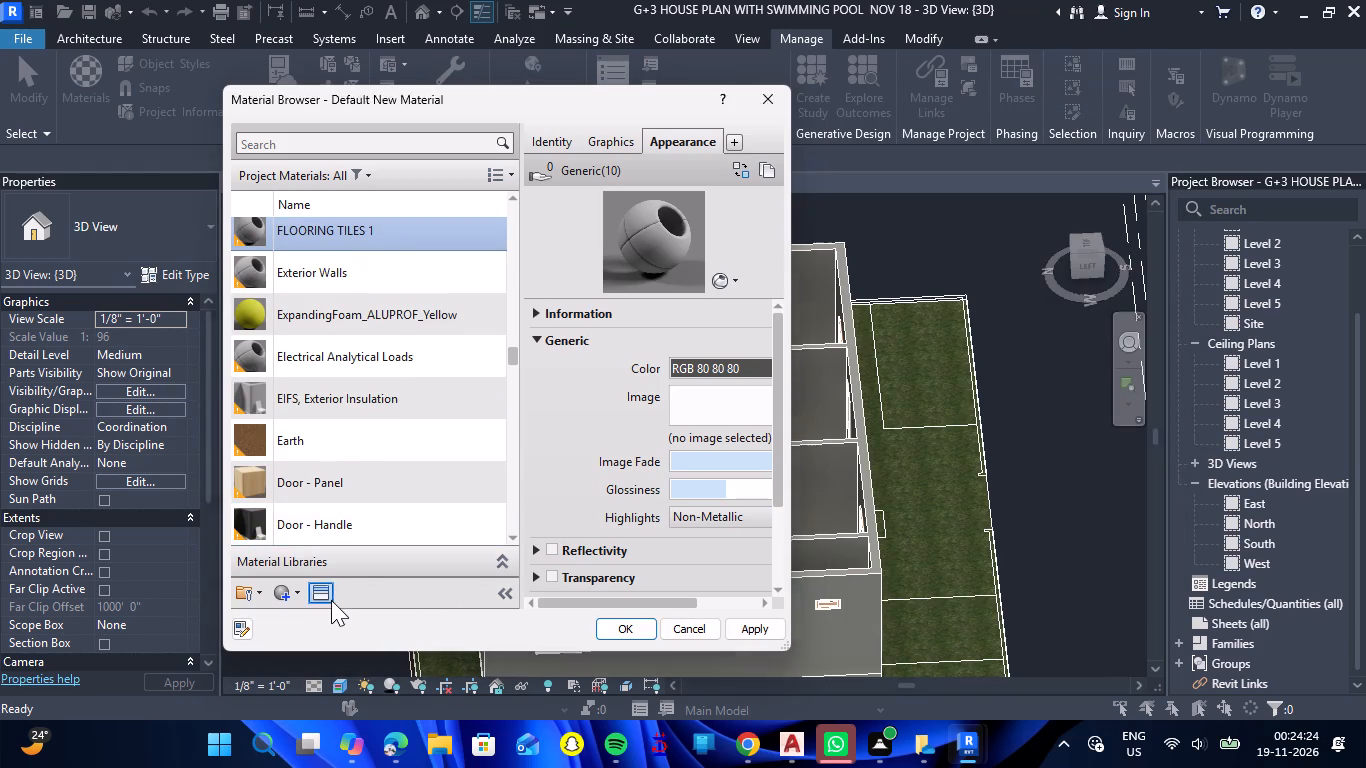
double_click(863, 239)
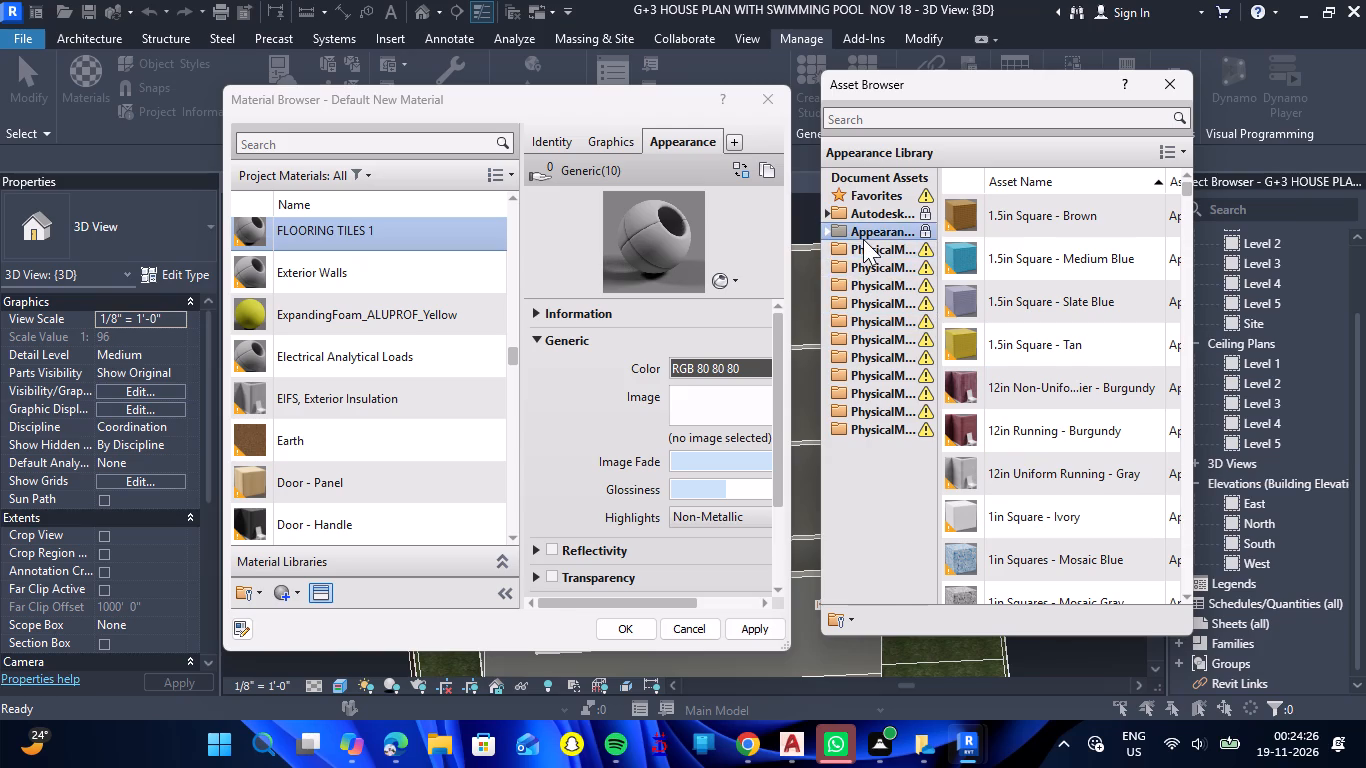
scroll(826, 477, "down", 3)
scroll(890, 409, "up", 2)
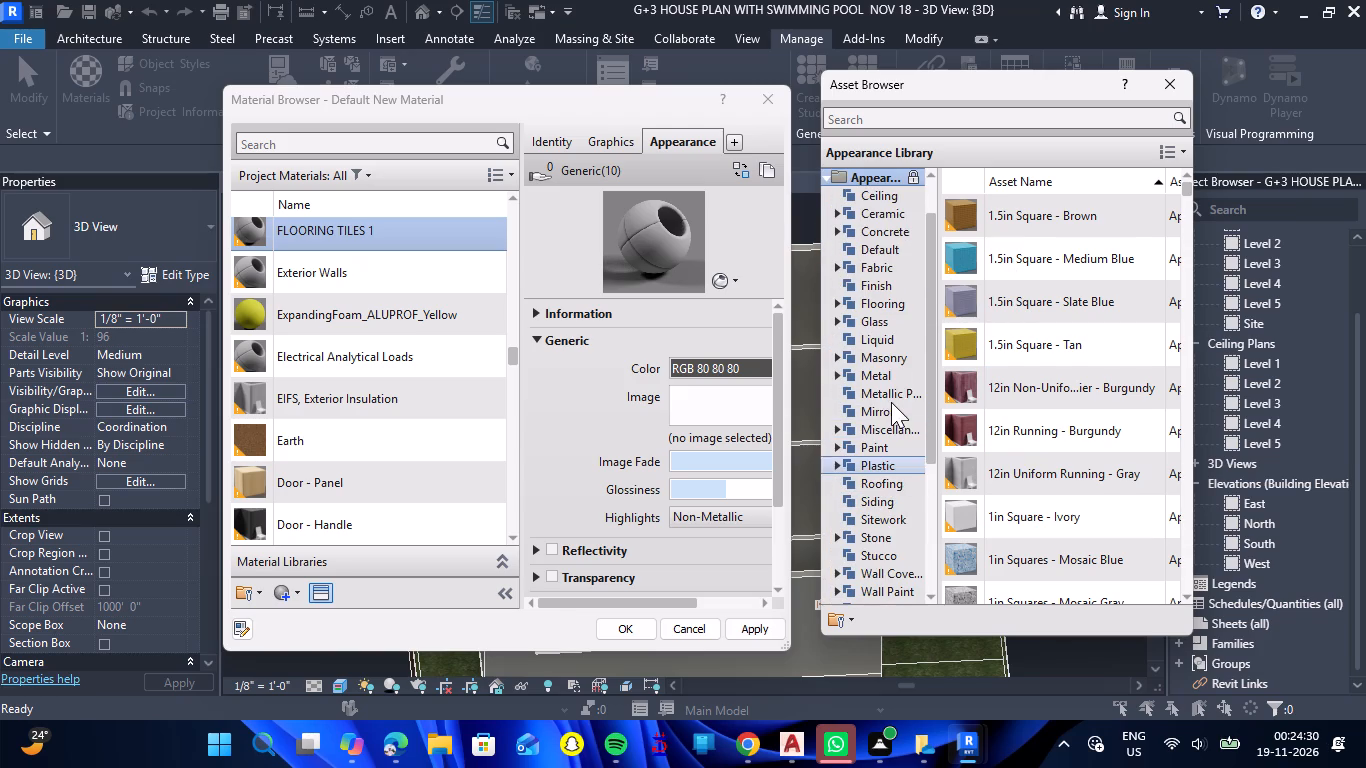
double_click(891, 306)
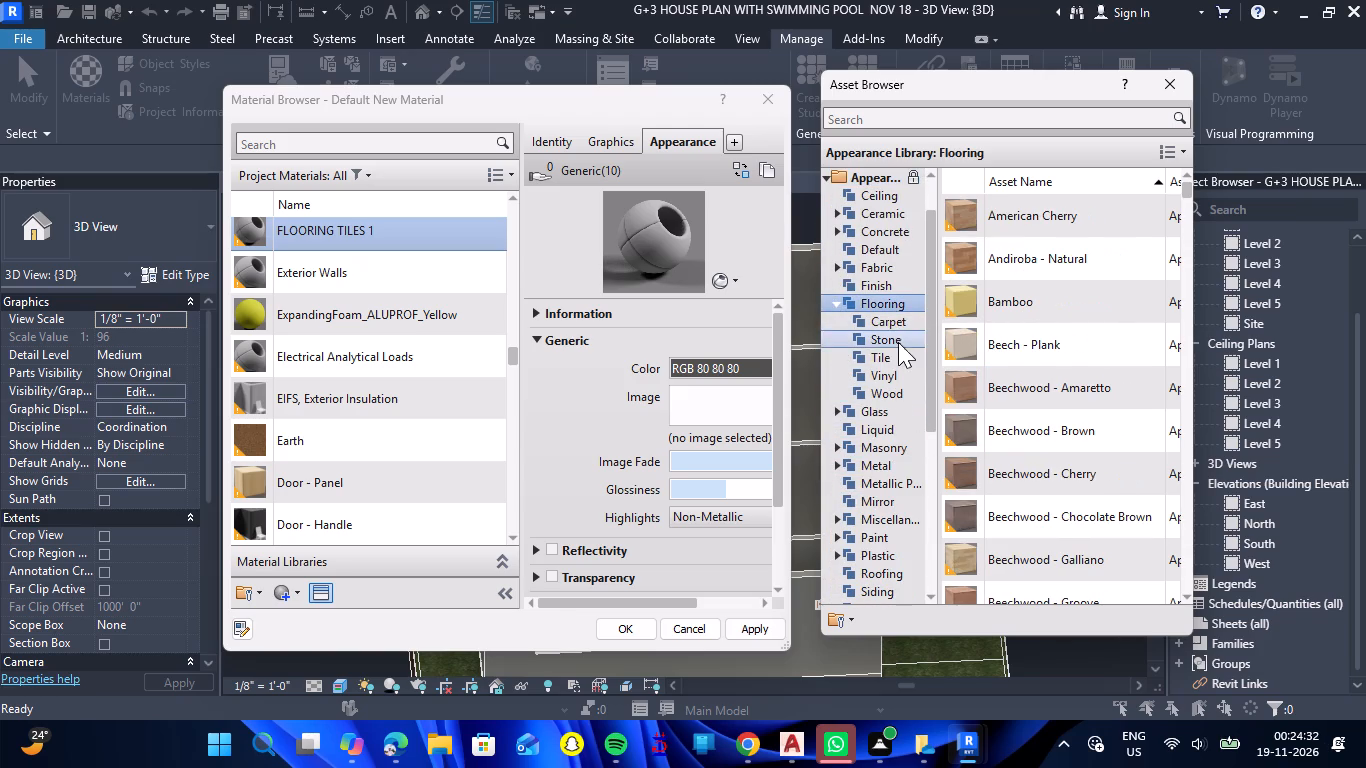
double_click(901, 364)
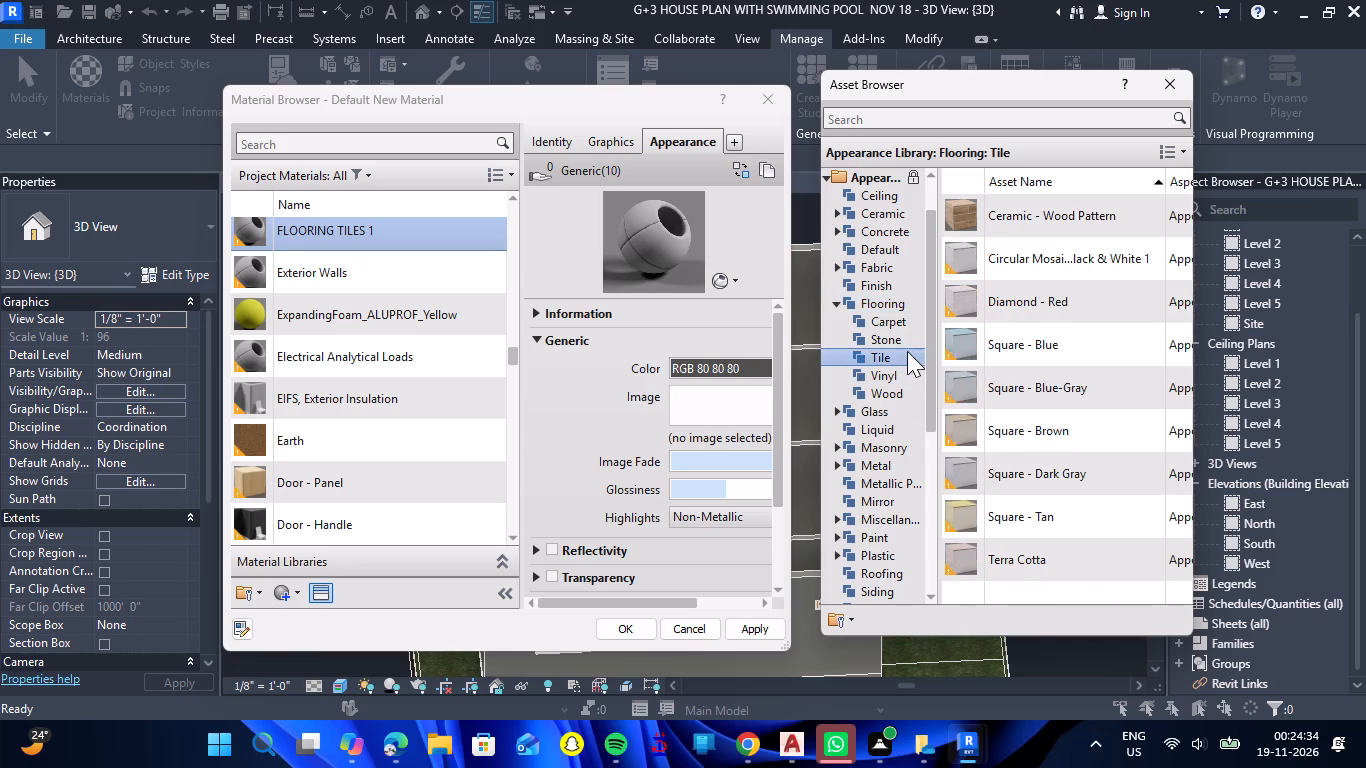
scroll(1052, 328, "down", 3)
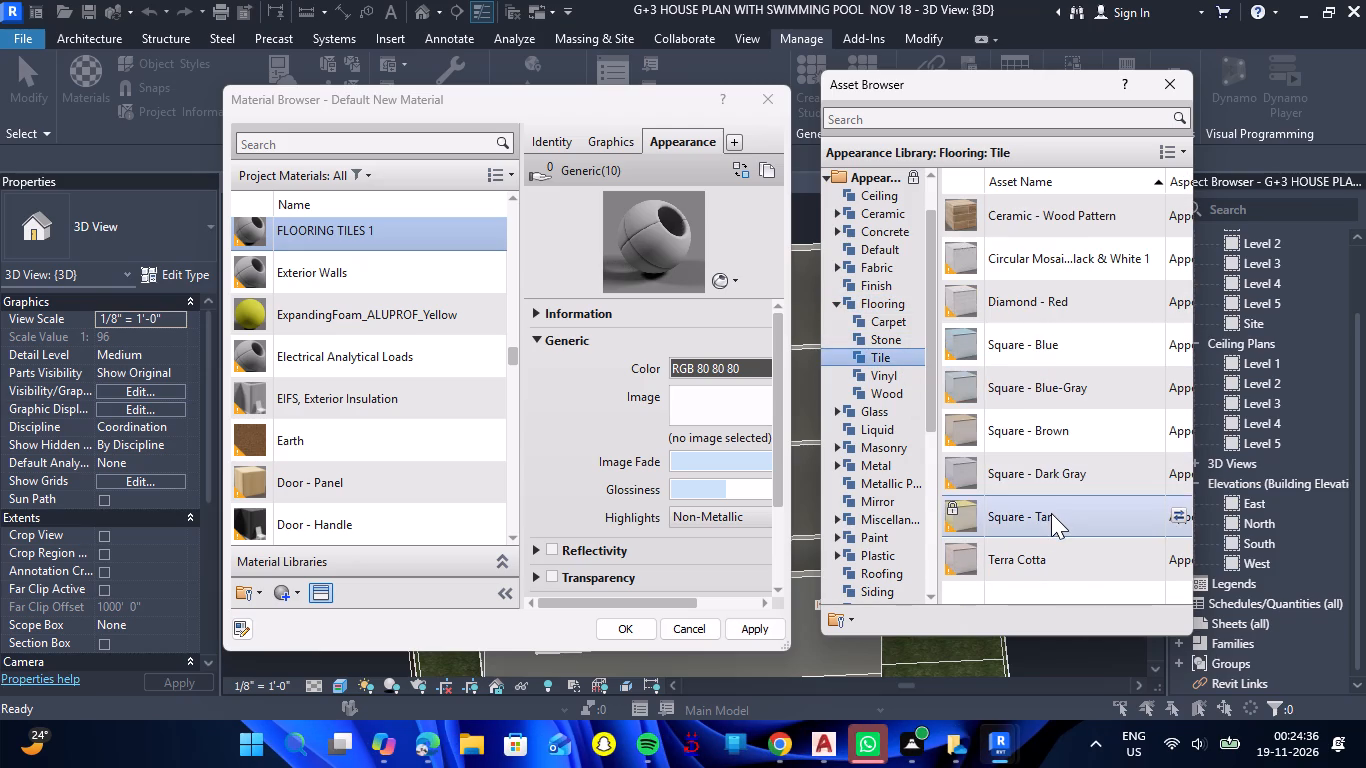
double_click(1051, 515)
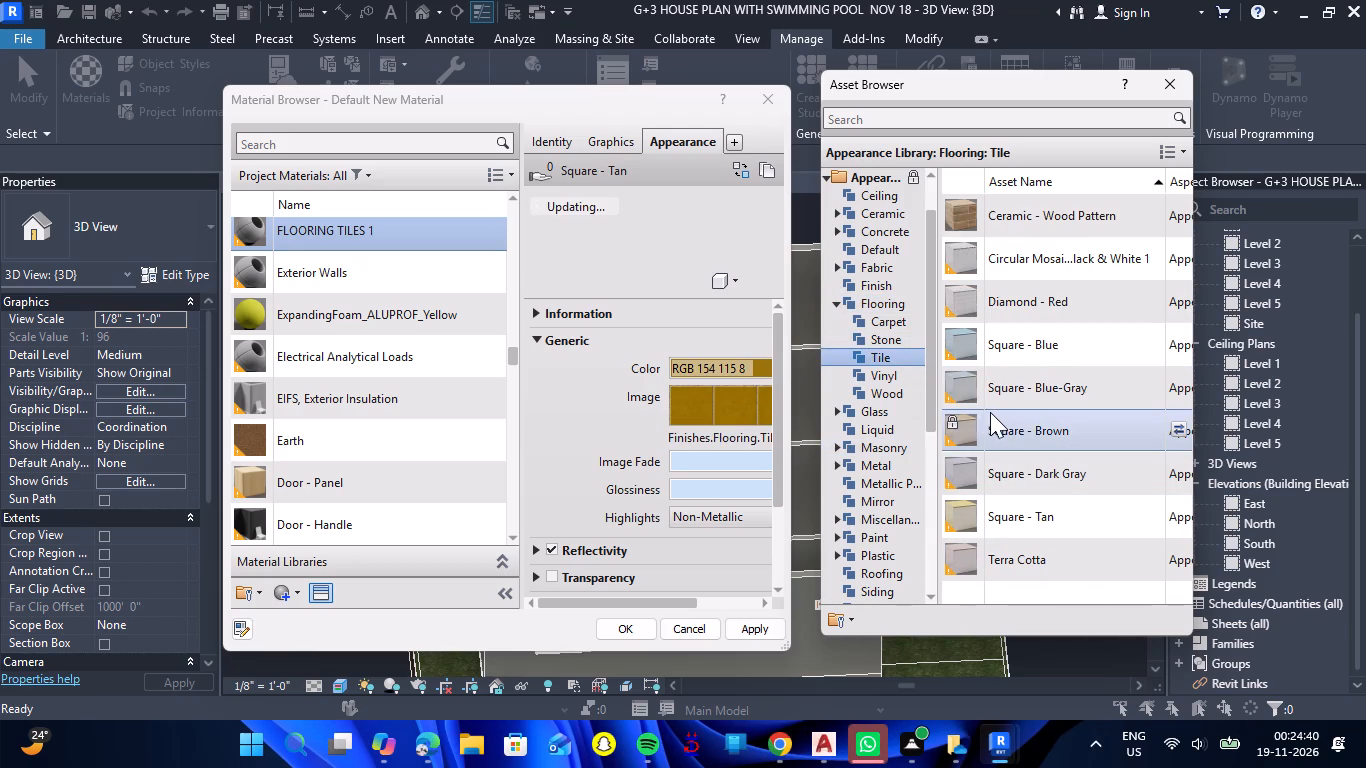
Replace the FLOORING TILES 1 appearance with Flooring - Oak - Espresso from the Flooring category of Autodesk Physical Assets.
scroll(1001, 414, "down", 4)
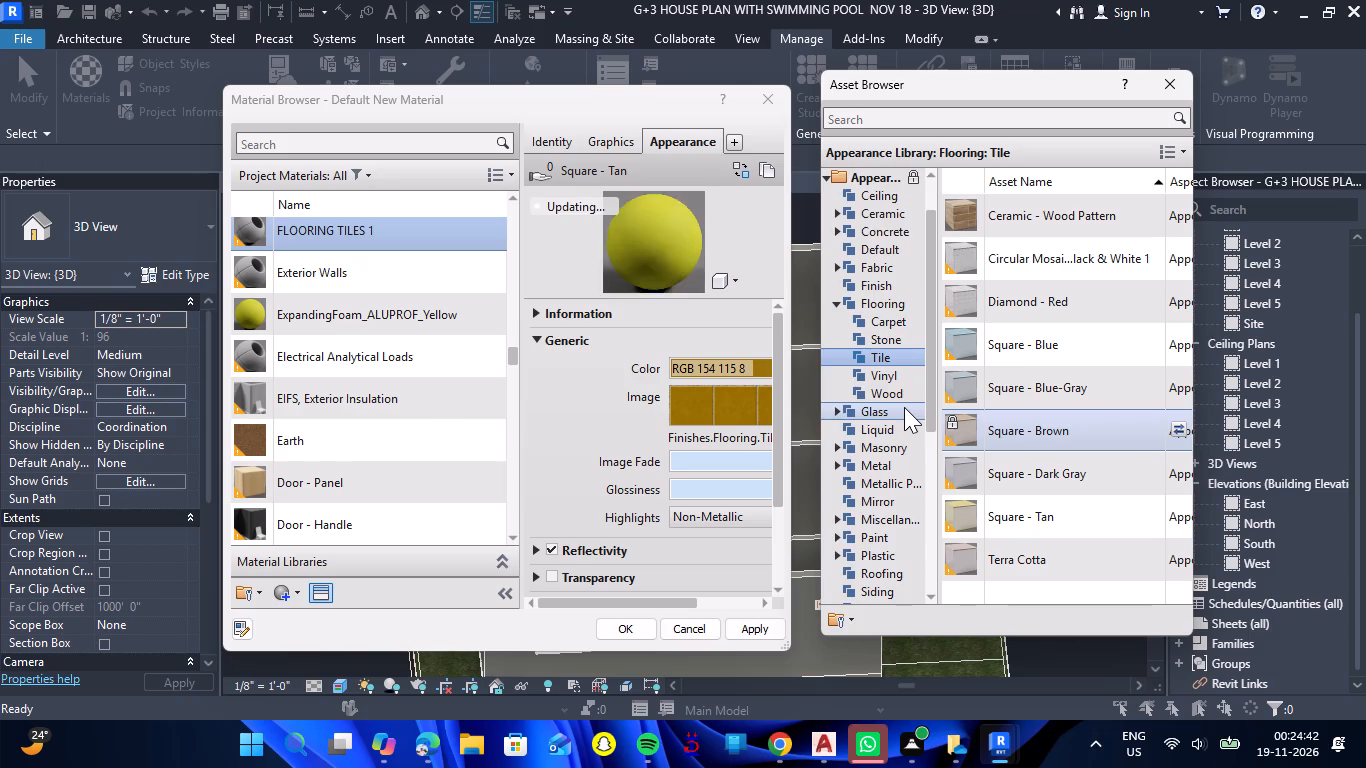
scroll(904, 407, "up", 1)
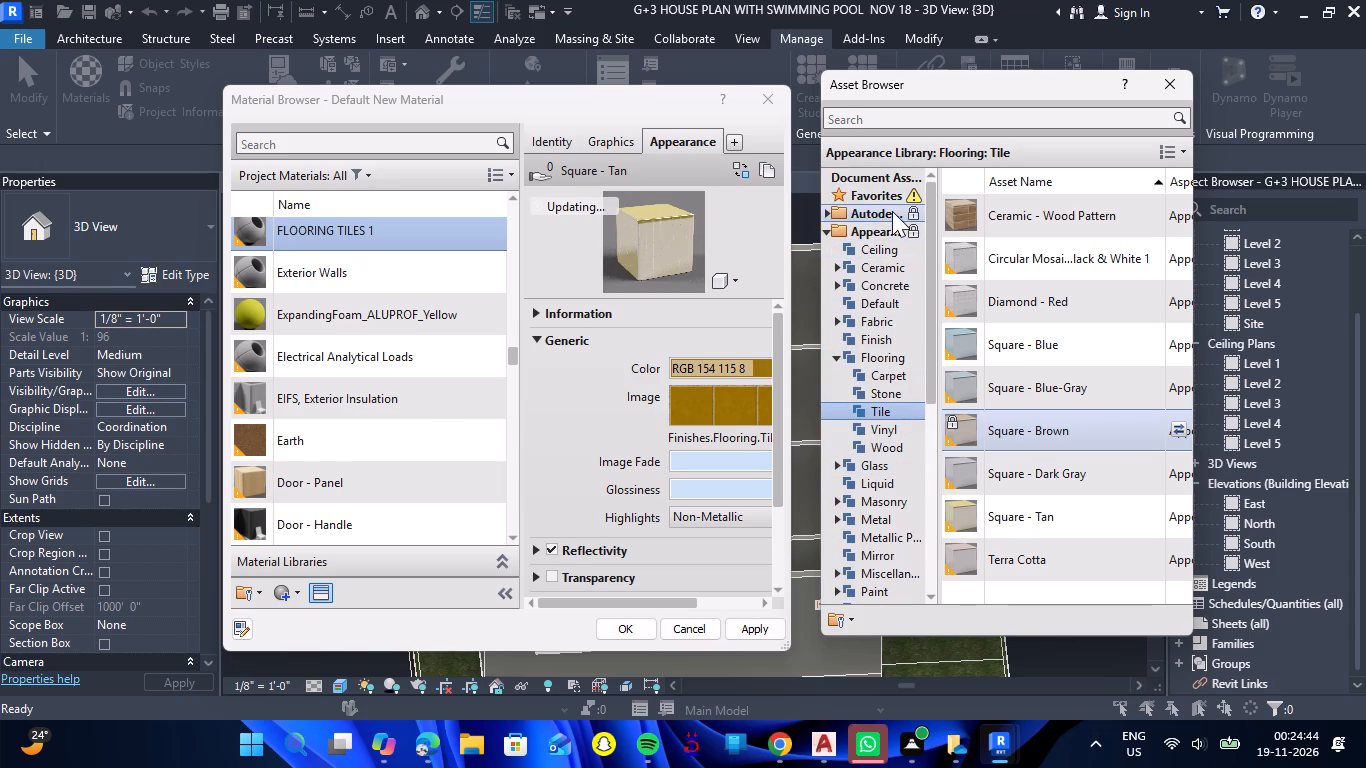
triple_click(892, 211)
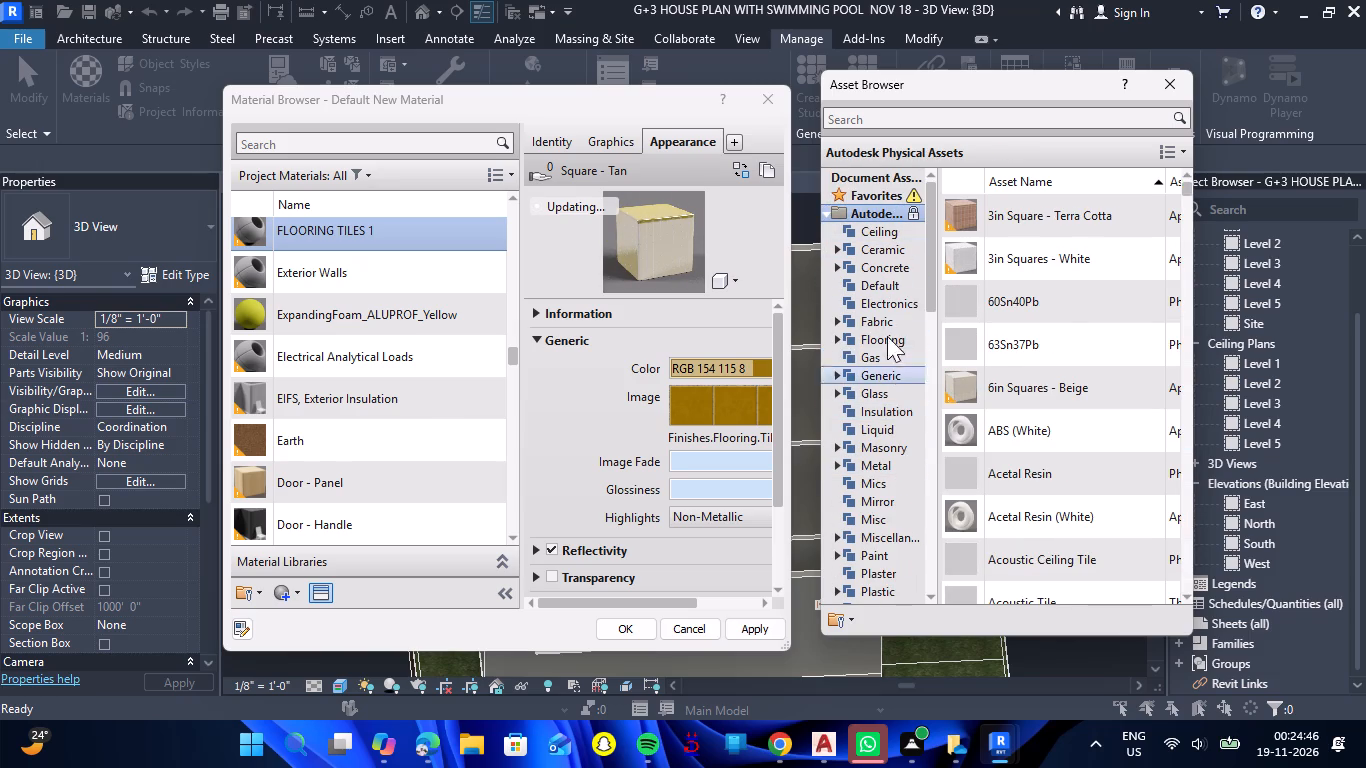
left_click(886, 337)
double_click(886, 337)
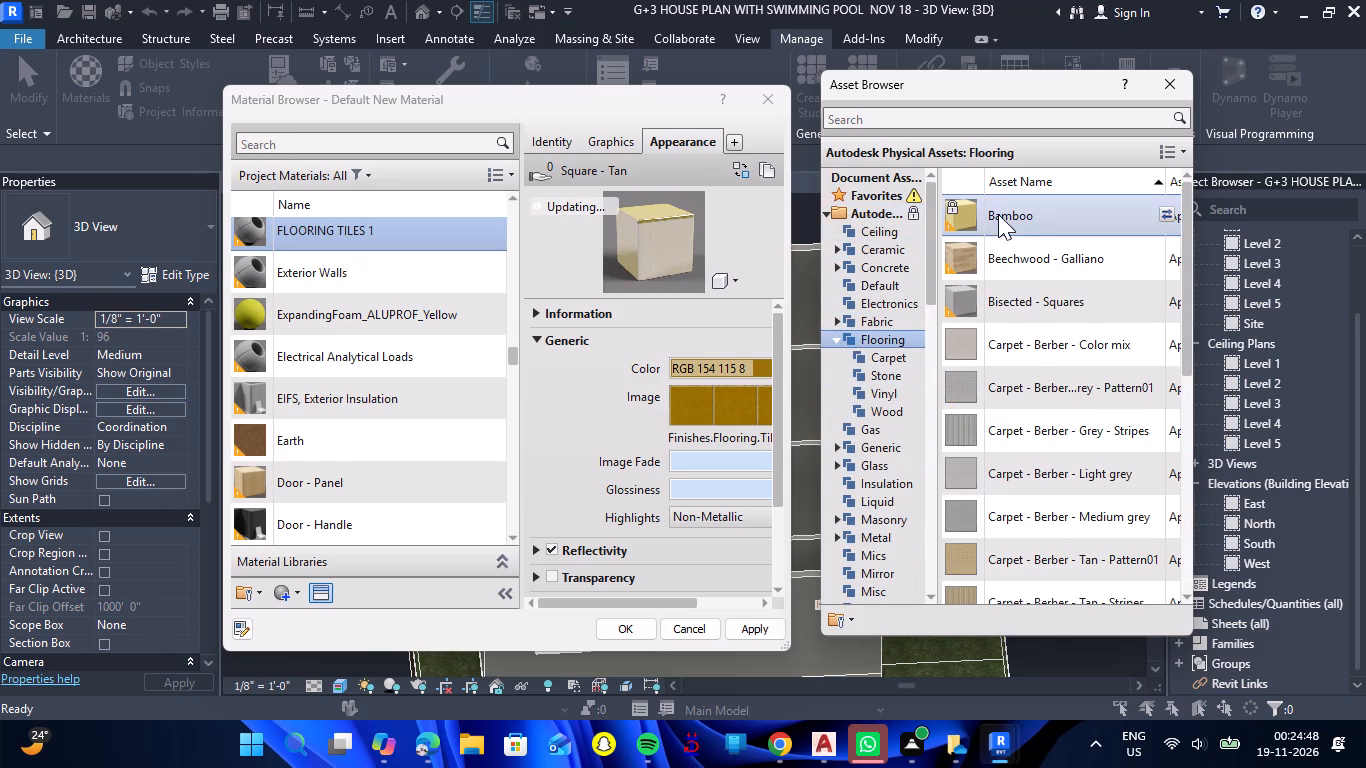
left_click(998, 214)
double_click(1030, 221)
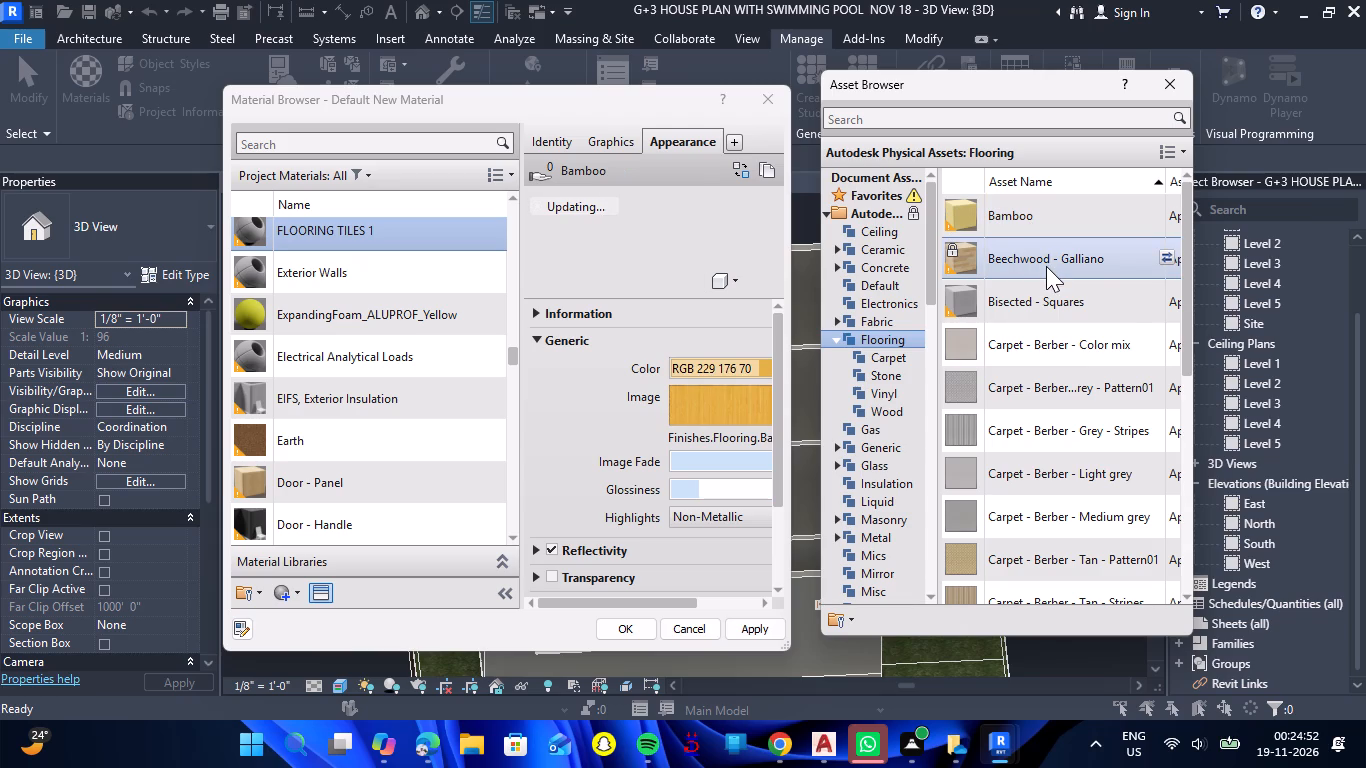
double_click(1046, 266)
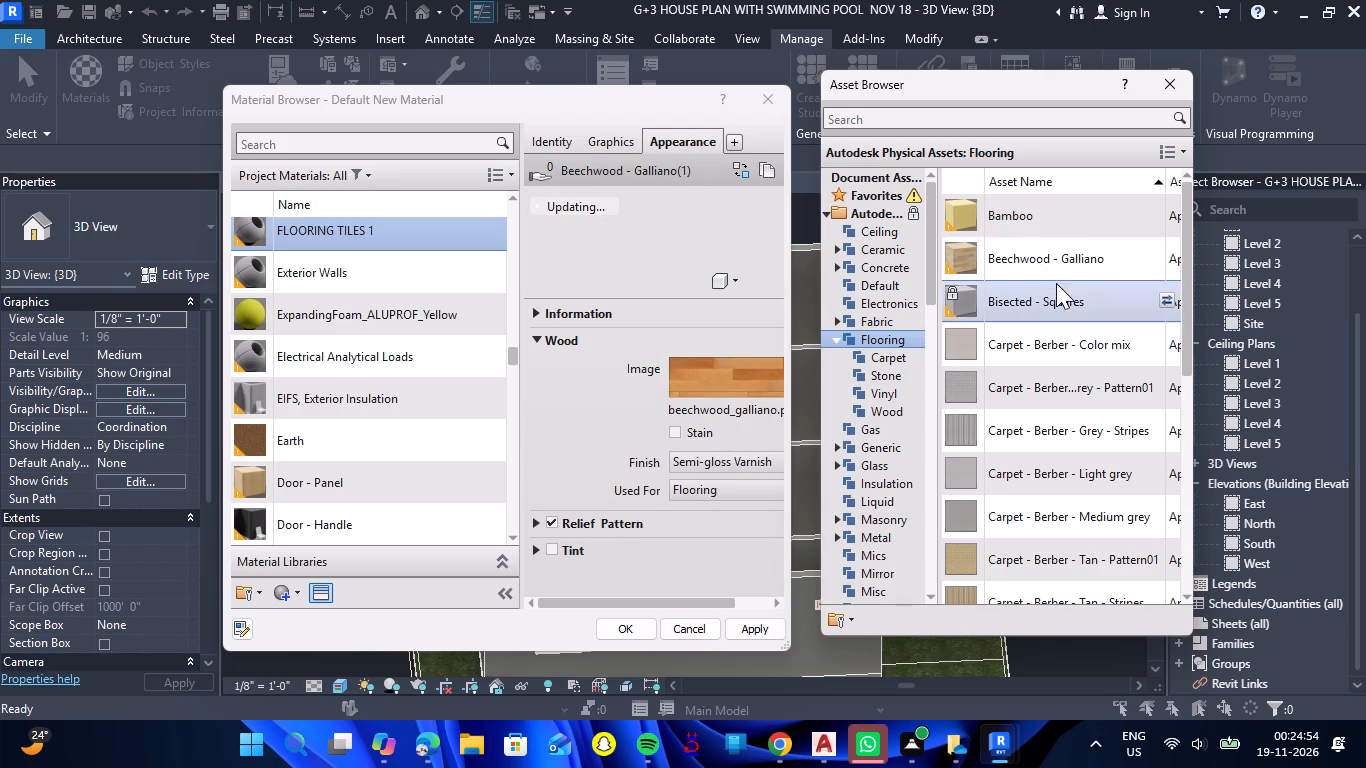
scroll(1068, 296, "down", 2)
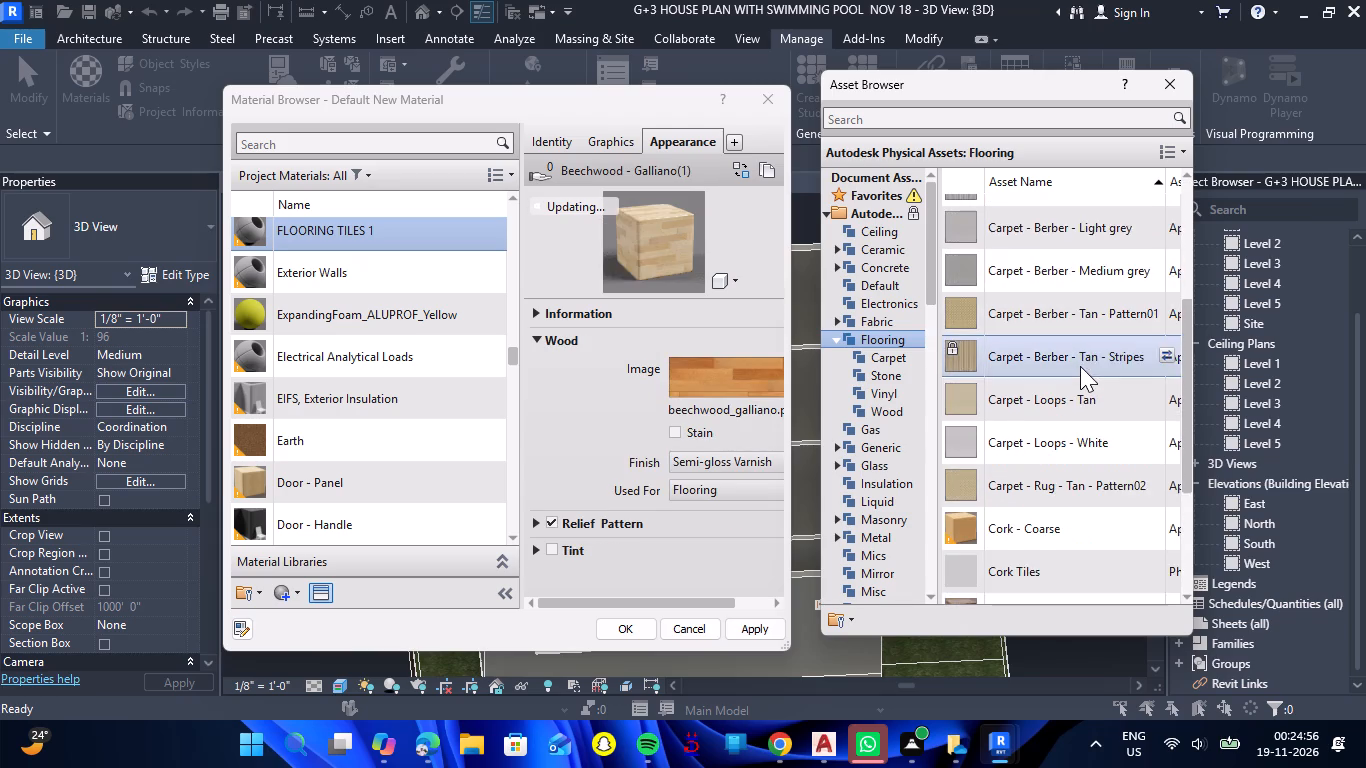
scroll(1091, 383, "down", 2)
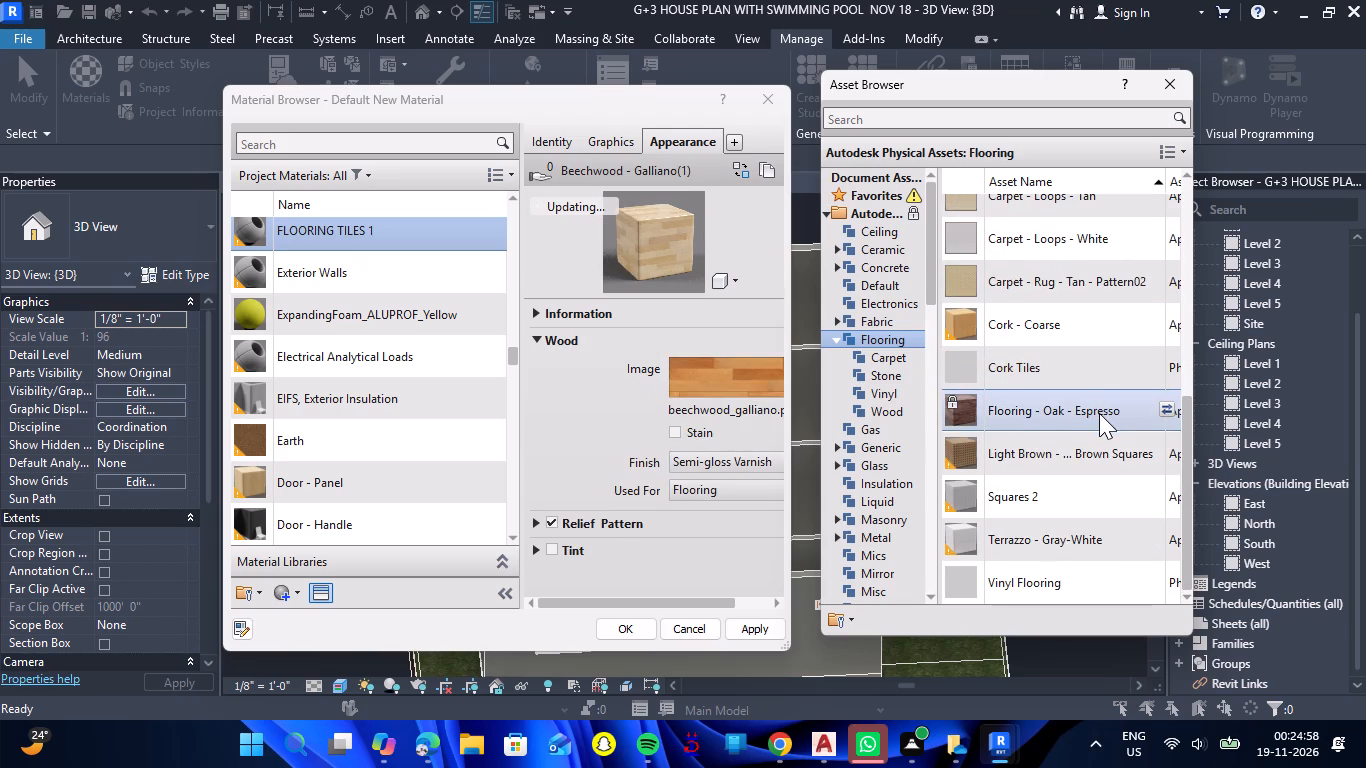
double_click(1099, 413)
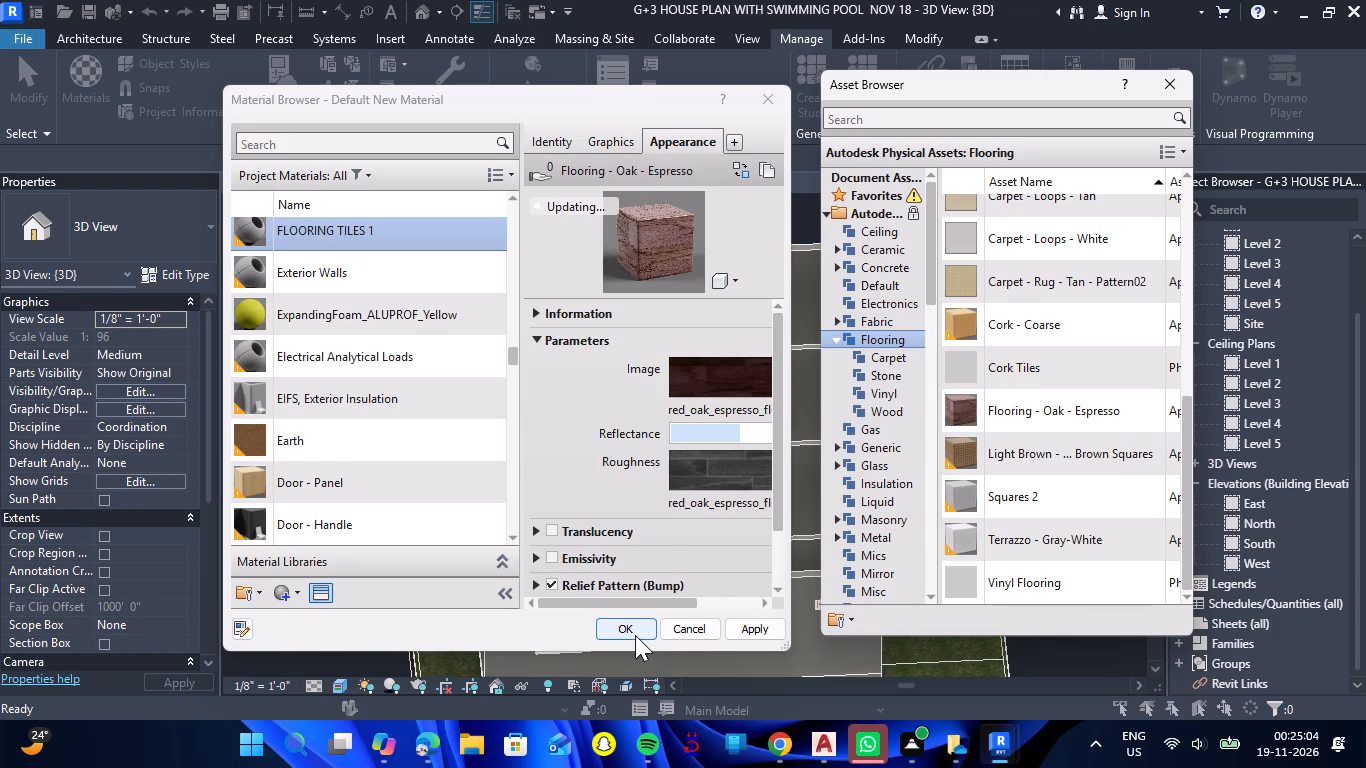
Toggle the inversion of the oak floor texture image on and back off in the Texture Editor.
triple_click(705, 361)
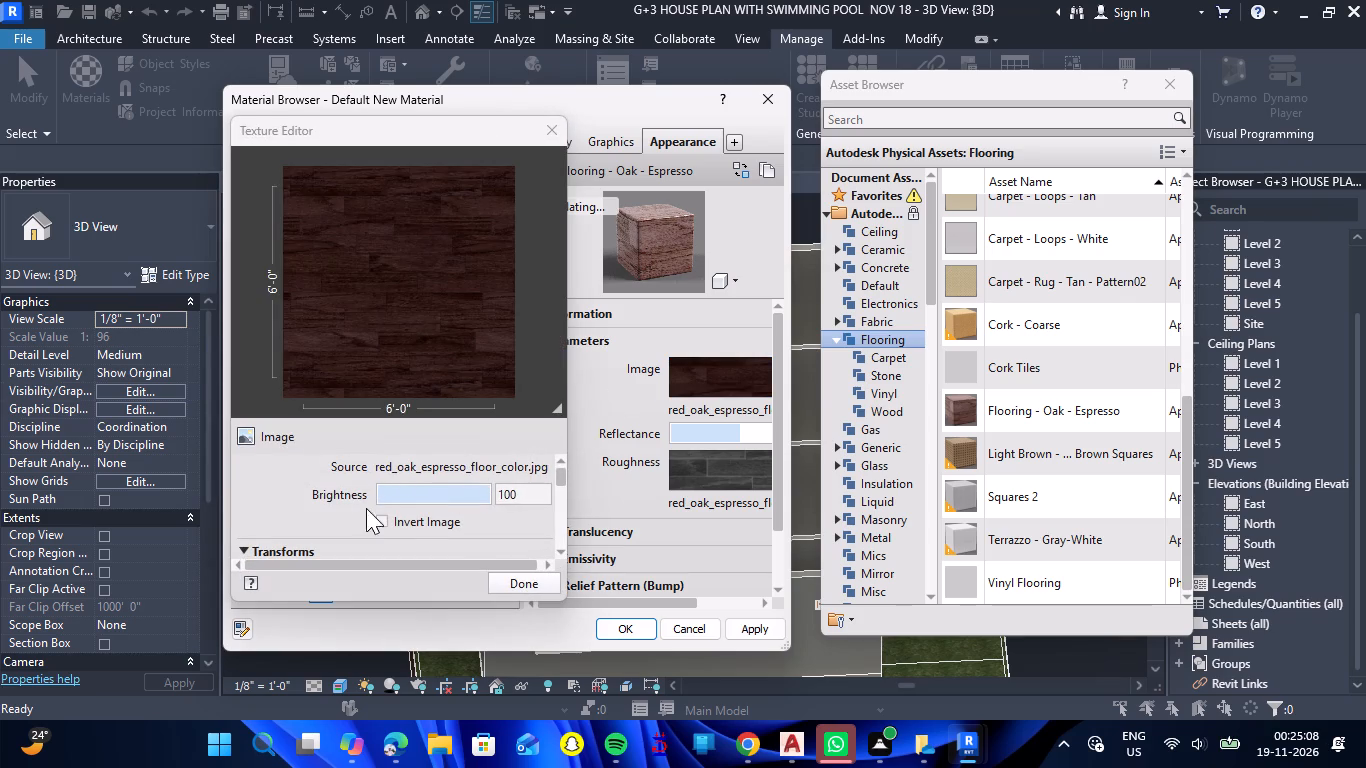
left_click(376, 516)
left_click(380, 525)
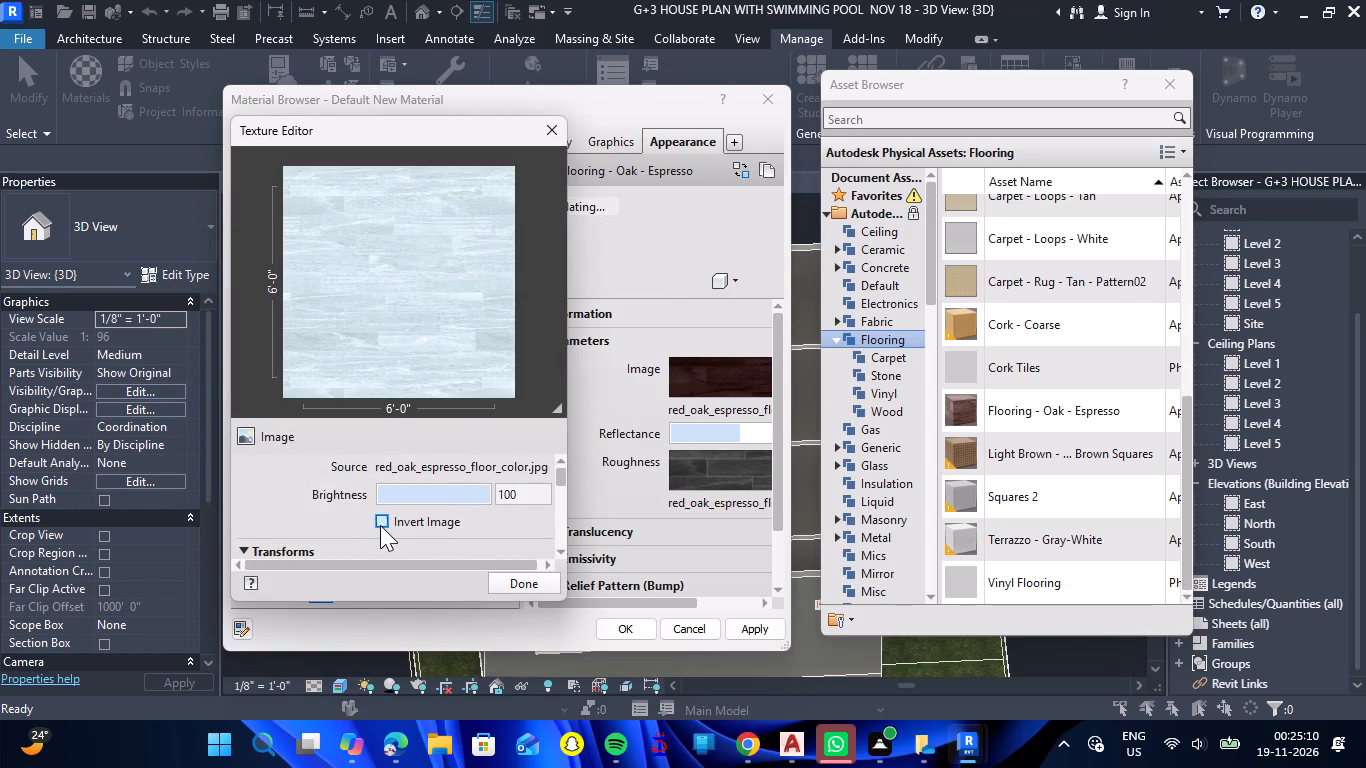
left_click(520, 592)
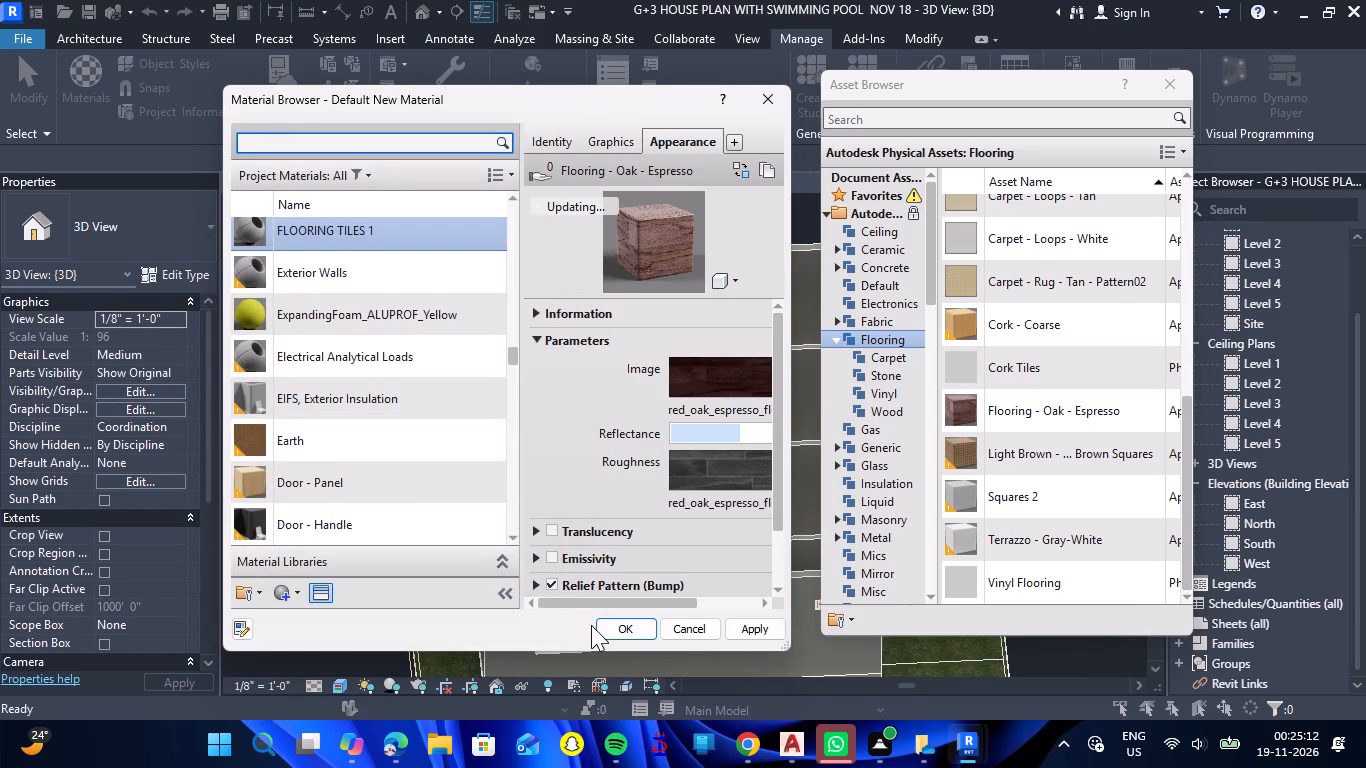
Apply and accept the changes to the FLOORING TILES 1 material.
left_click(751, 627)
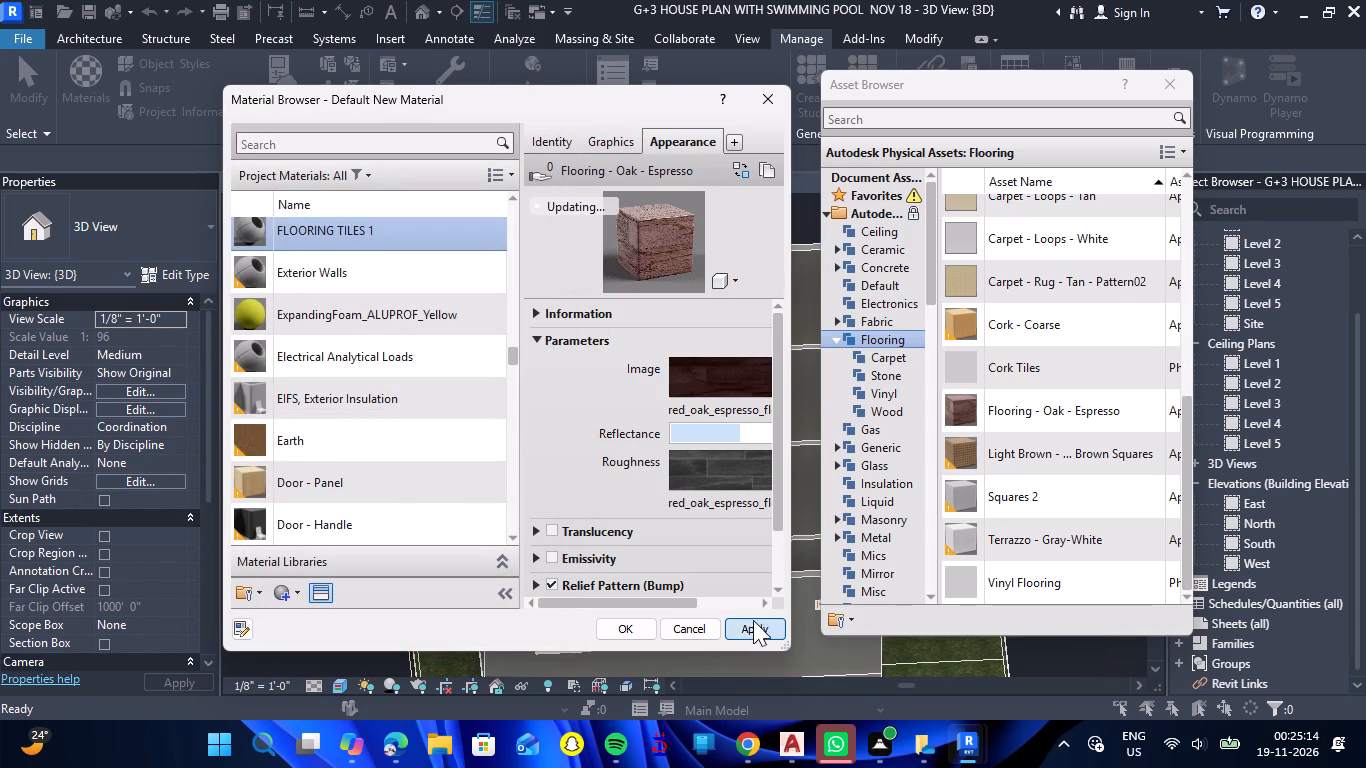
left_click(626, 629)
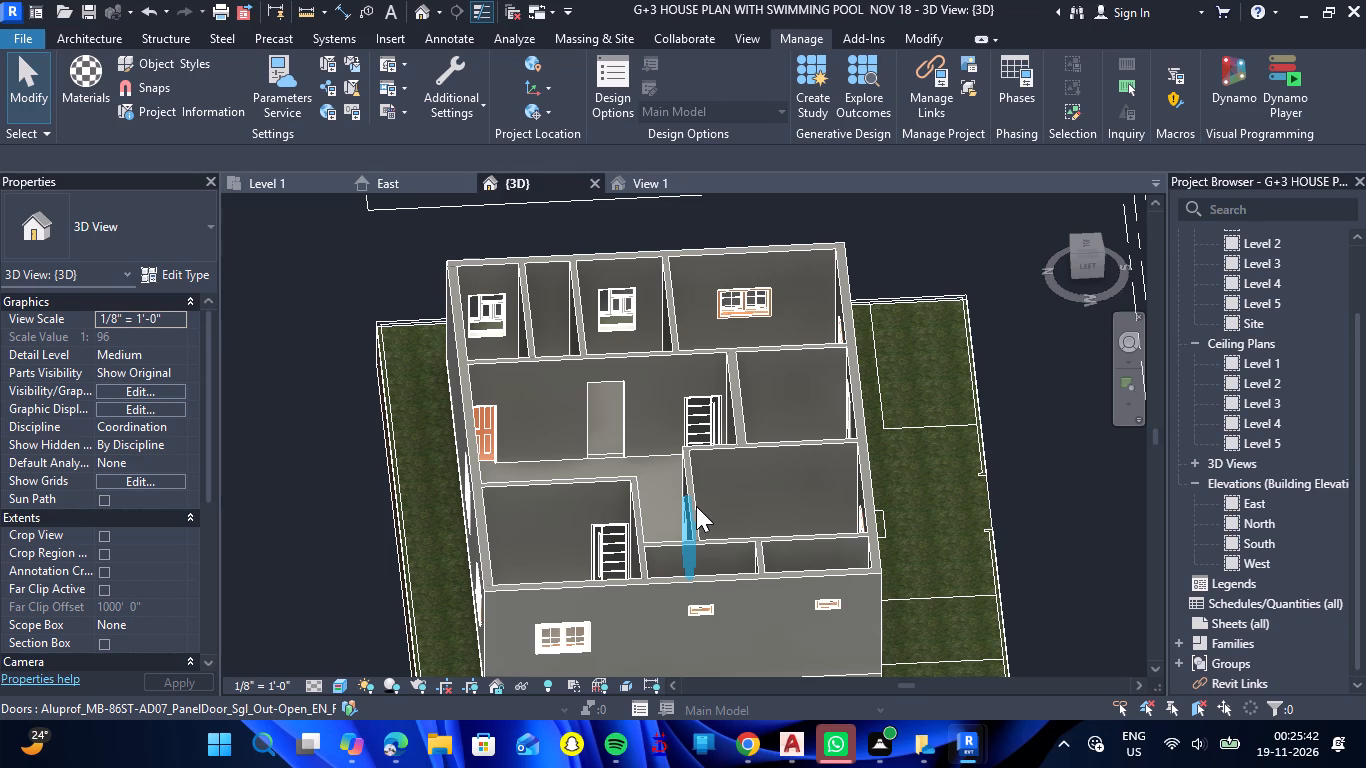
Paint the house's interior floor surface with the FLOORING TILES 1 material.
scroll(664, 437, "down", 3)
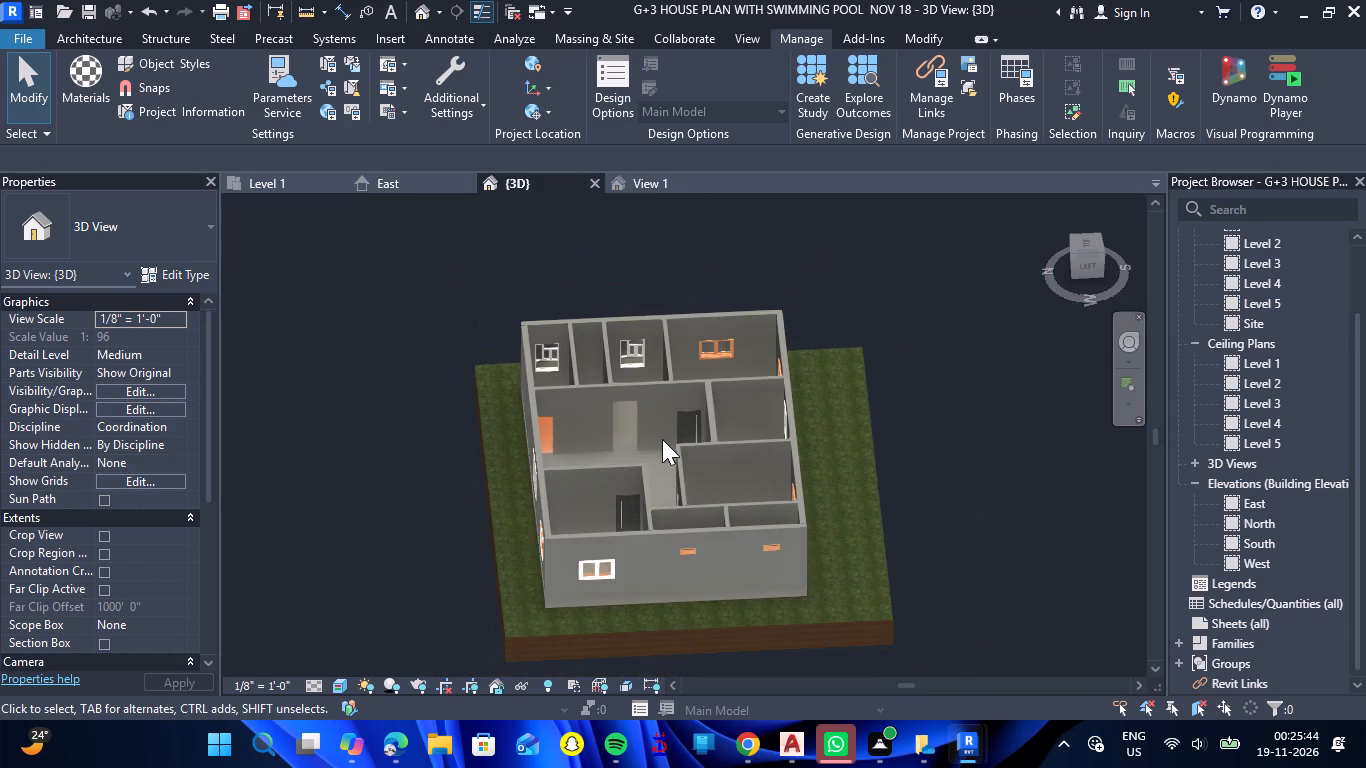
scroll(627, 450, "up", 5)
scroll(627, 450, "down", 5)
scroll(430, 470, "up", 1)
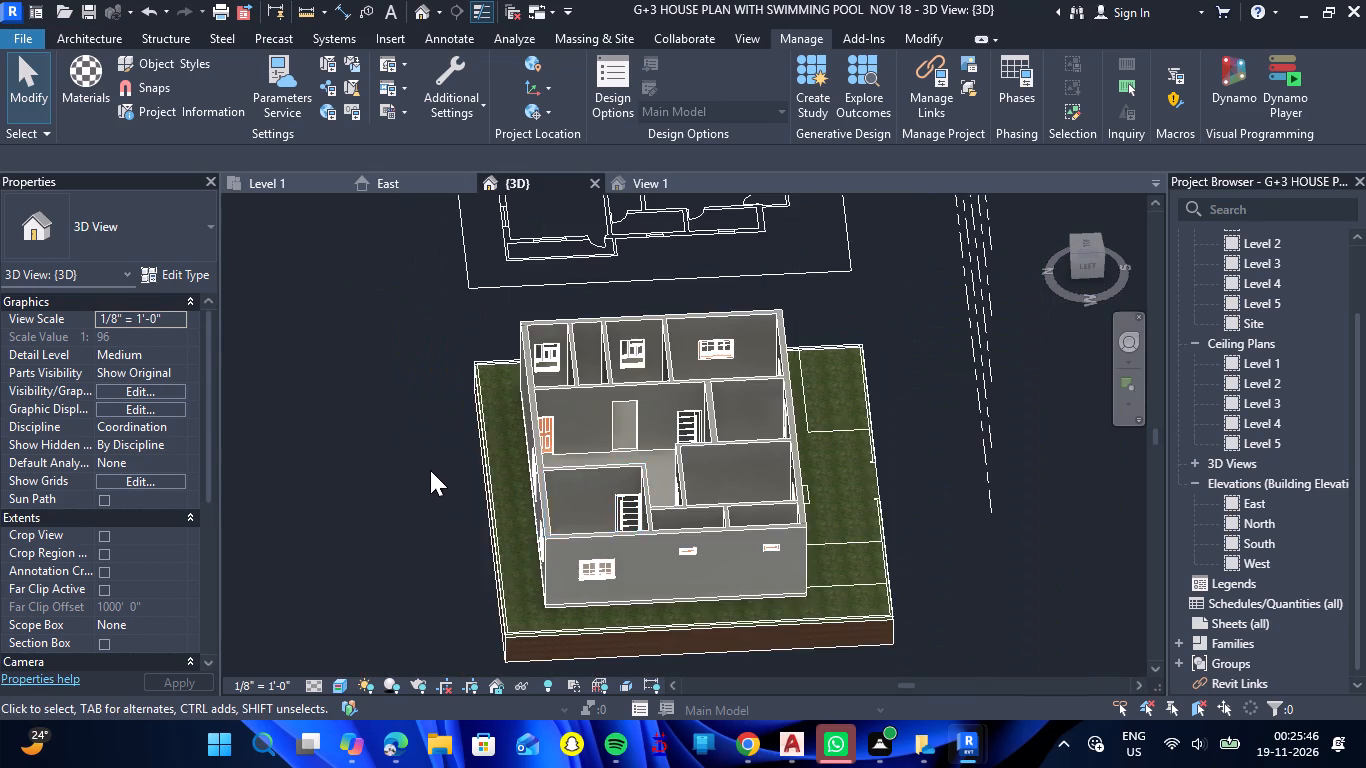
scroll(430, 470, "up", 3)
scroll(564, 450, "down", 3)
scroll(724, 398, "up", 3)
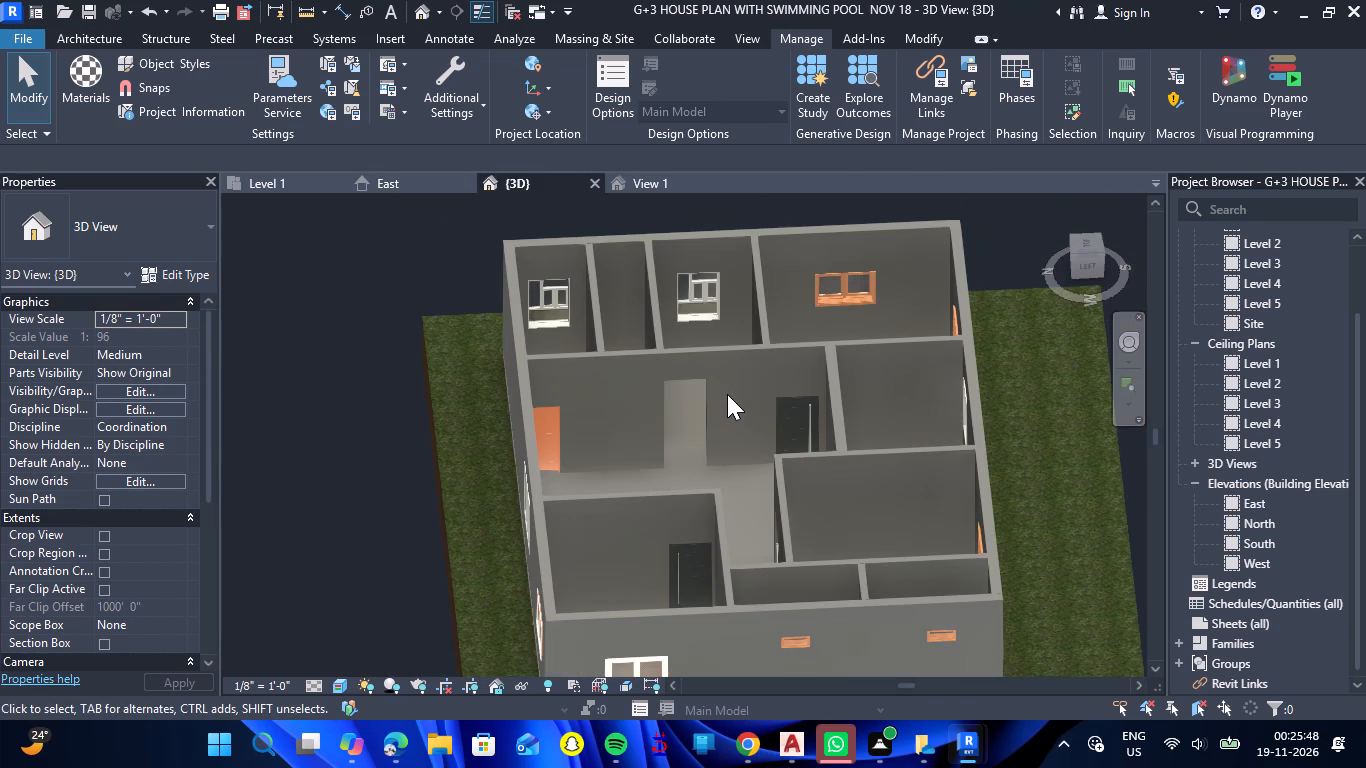
type("PT")
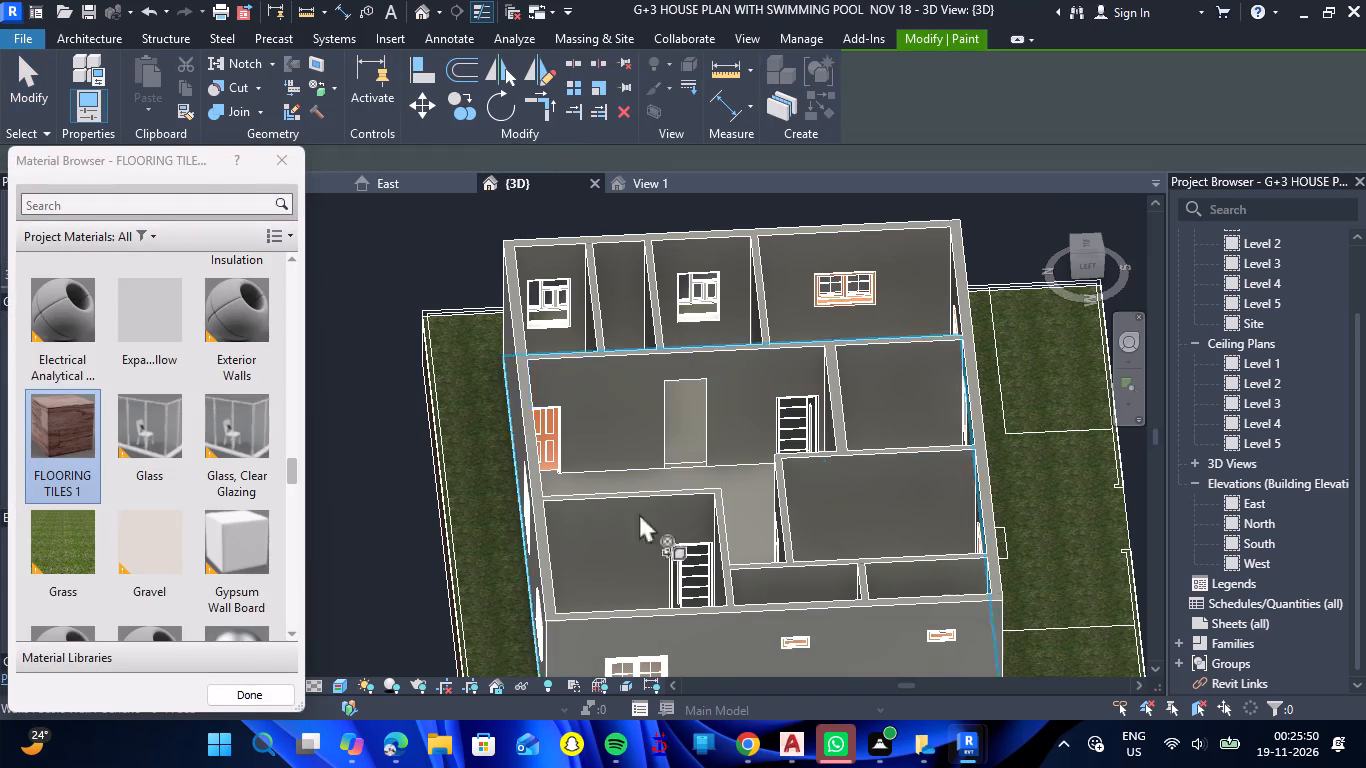
left_click(41, 467)
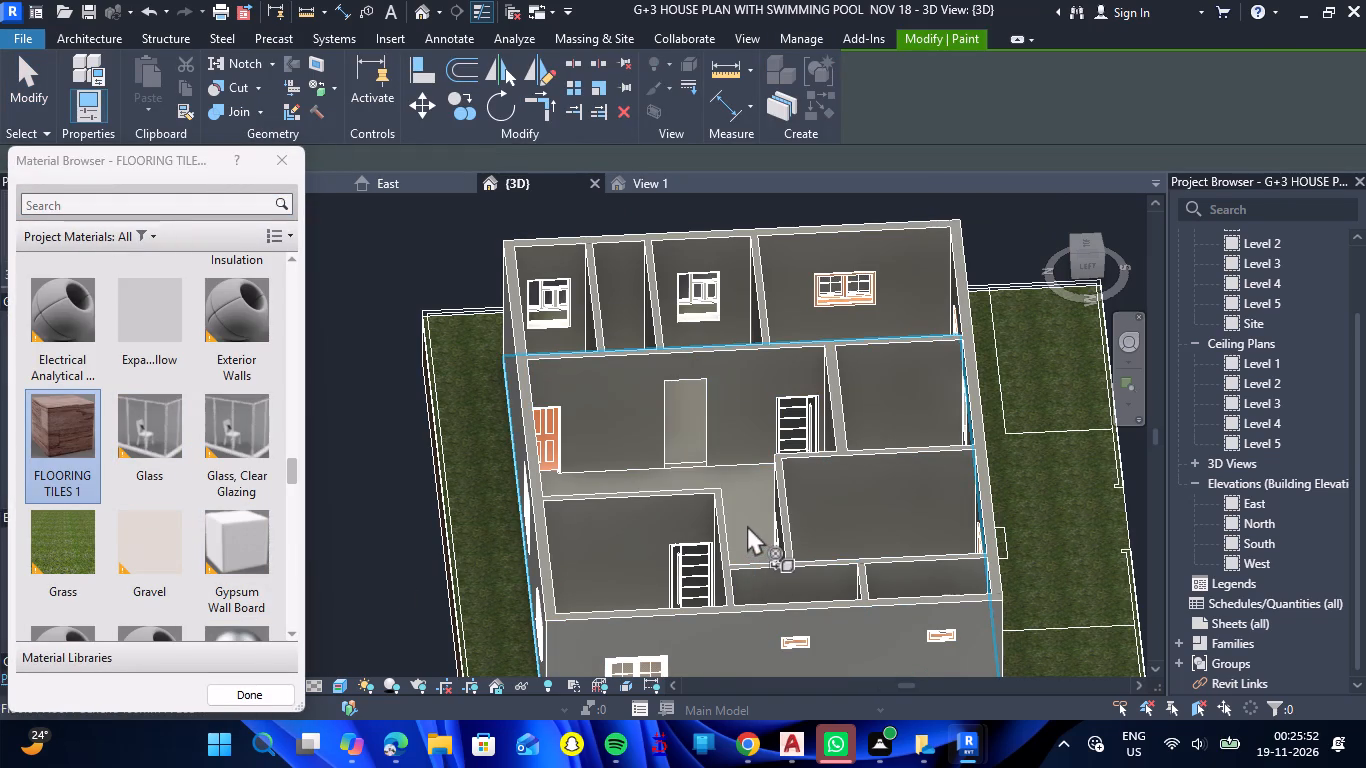
left_click(747, 525)
Examine the painted floor throughout the rooms from several sides of the house.
scroll(747, 485, "down", 6)
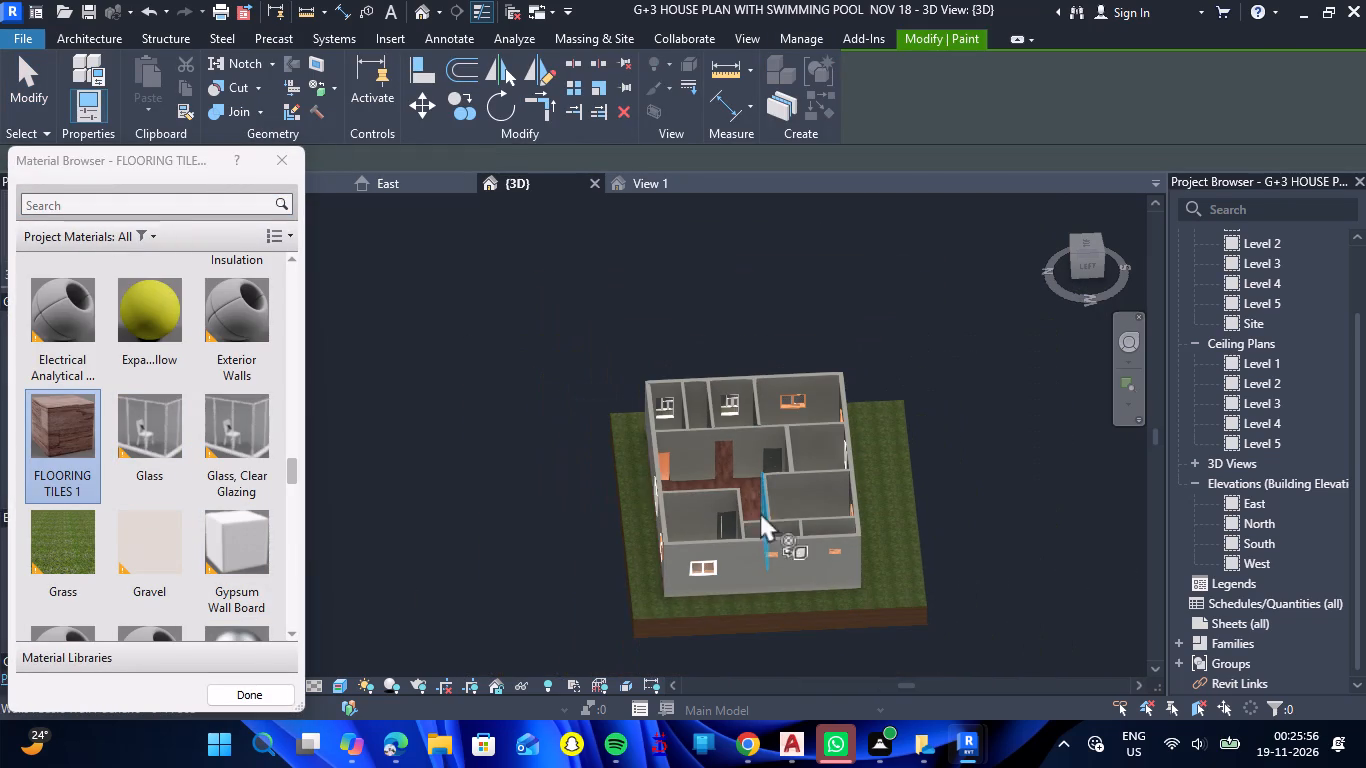
left_click_drag(548, 564, 581, 618, "shift")
right_click_drag(548, 564, 581, 618, "shift")
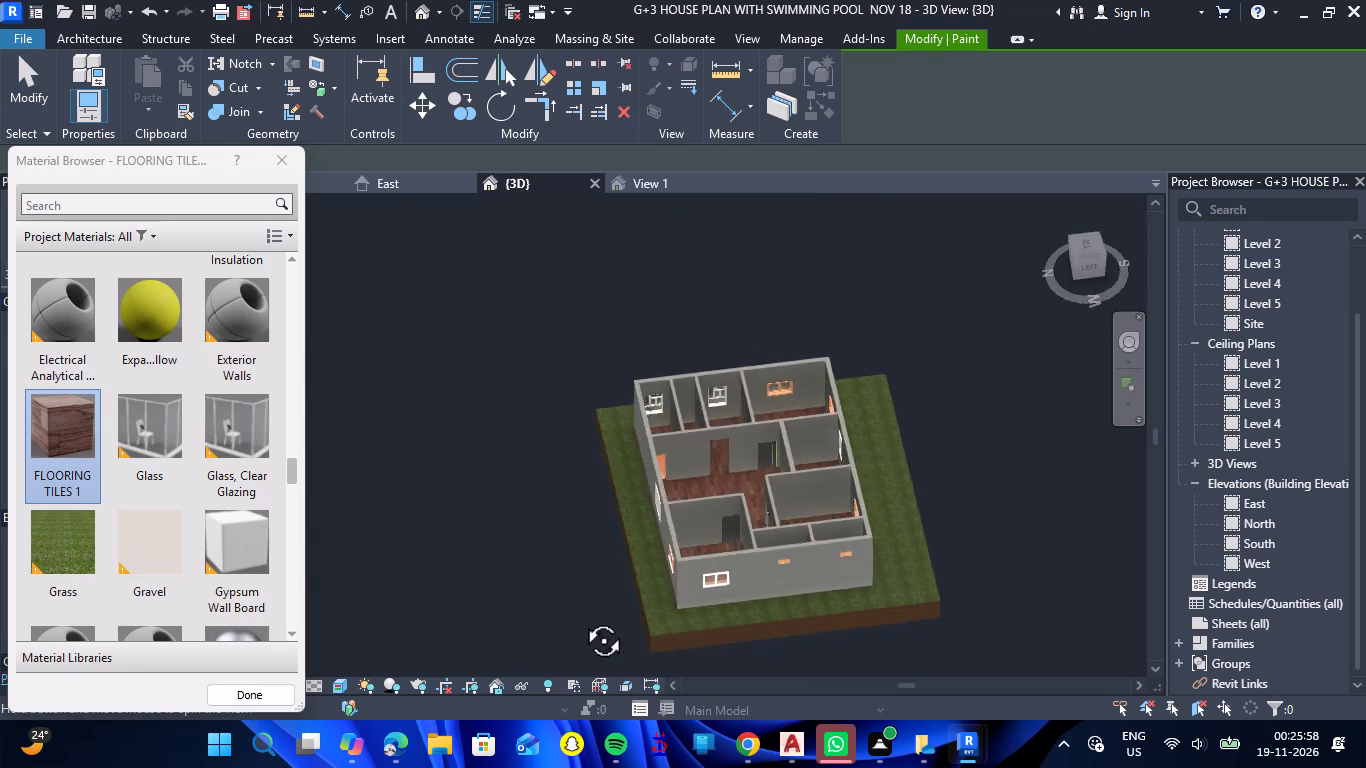
right_click_drag(581, 618, 774, 661, "shift")
left_click_drag(581, 618, 774, 661, "shift")
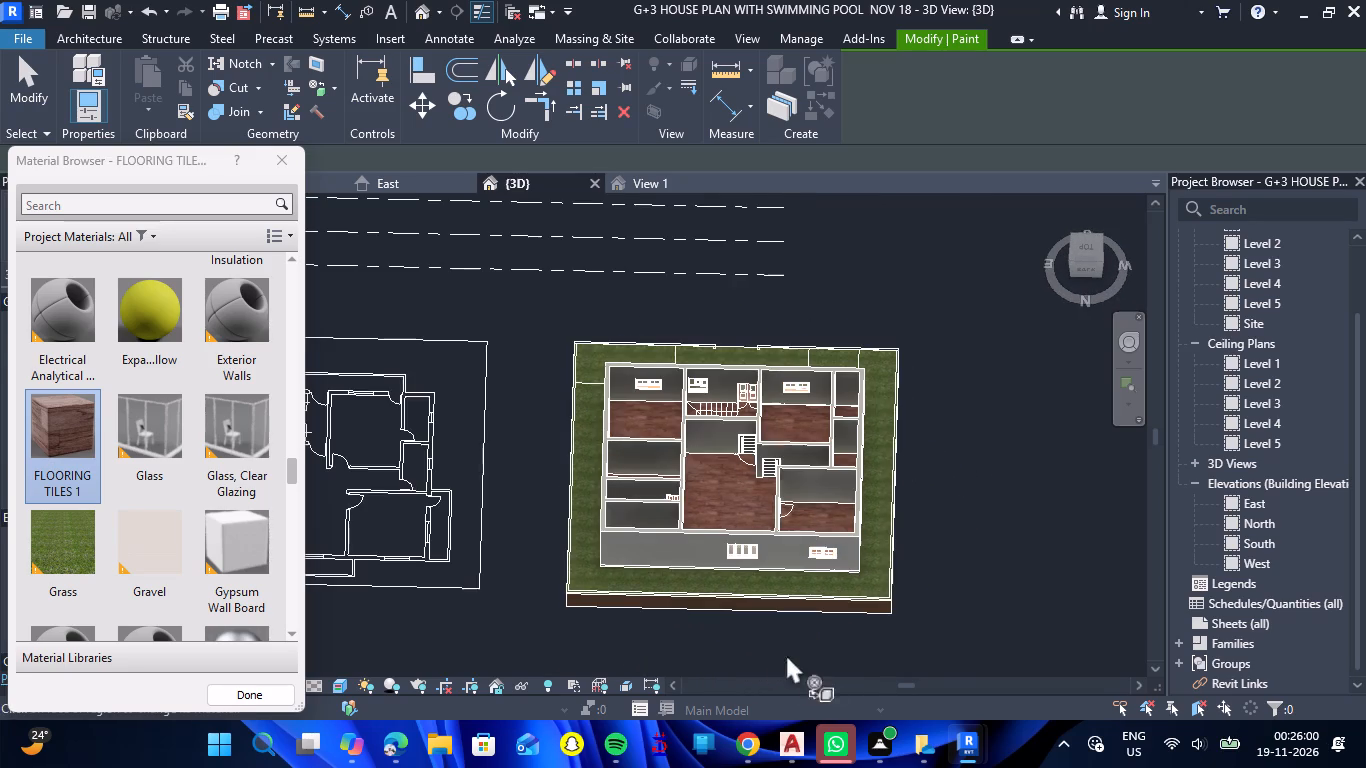
left_click_drag(958, 607, 500, 537)
right_click_drag(958, 607, 500, 537, "shift")
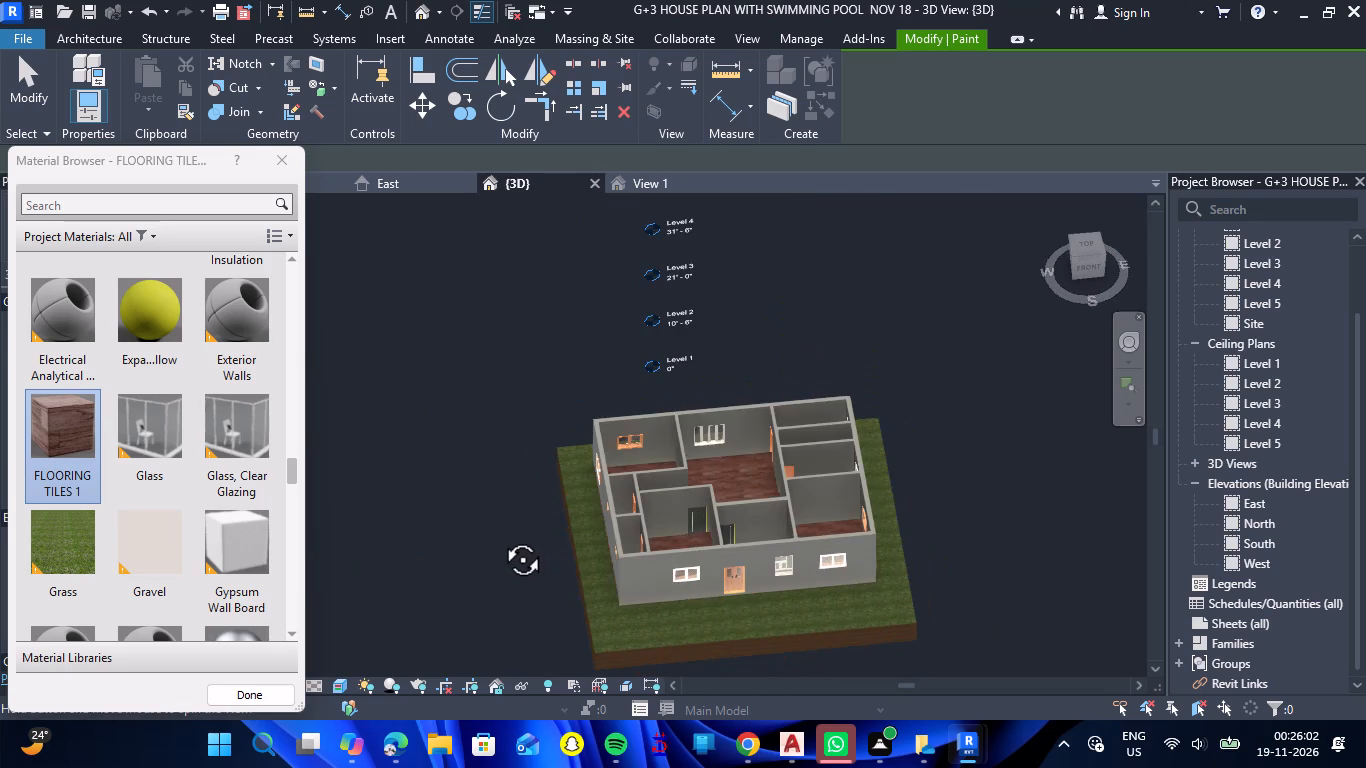
right_click_drag(500, 537, 491, 583, "shift")
left_click_drag(500, 537, 491, 583)
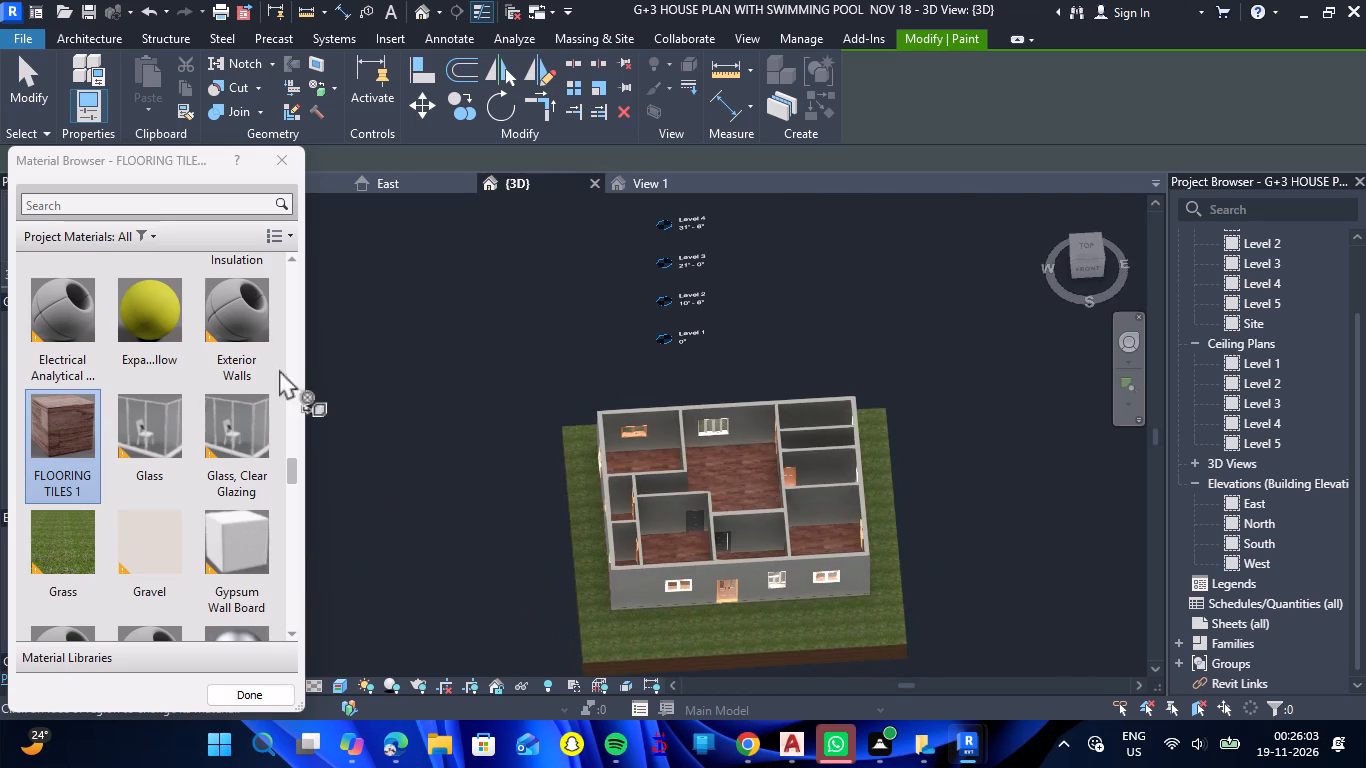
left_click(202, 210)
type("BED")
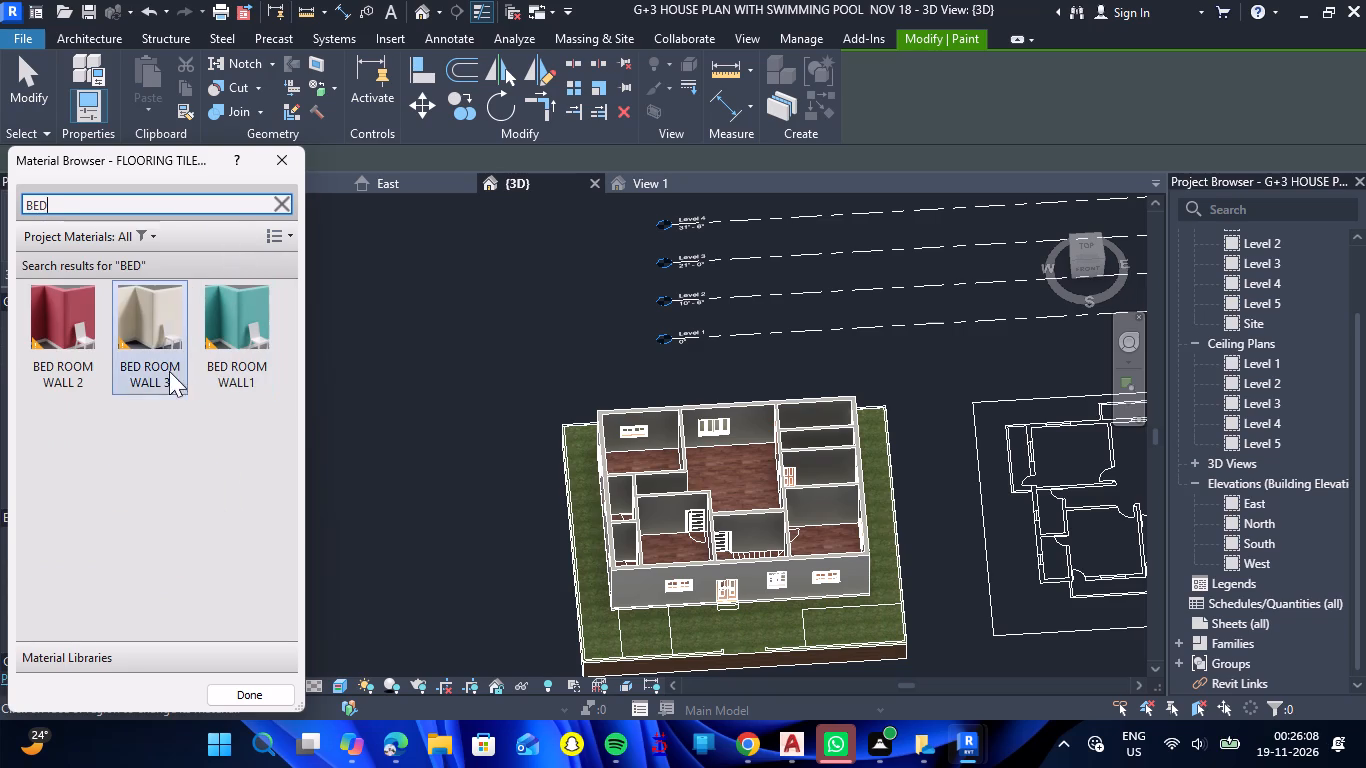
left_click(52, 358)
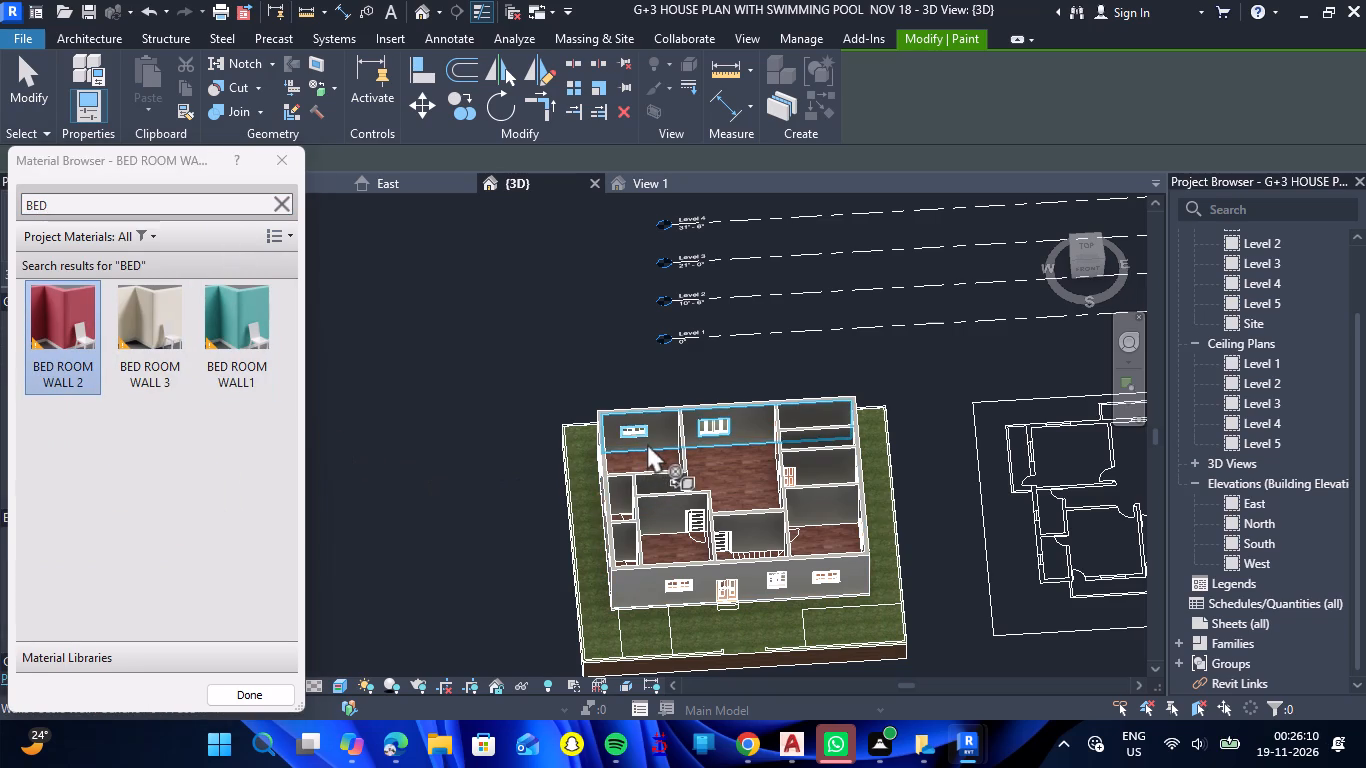
Split the north exterior wall where the partition on the west side of the large central room meets it.
scroll(653, 443, "up", 7)
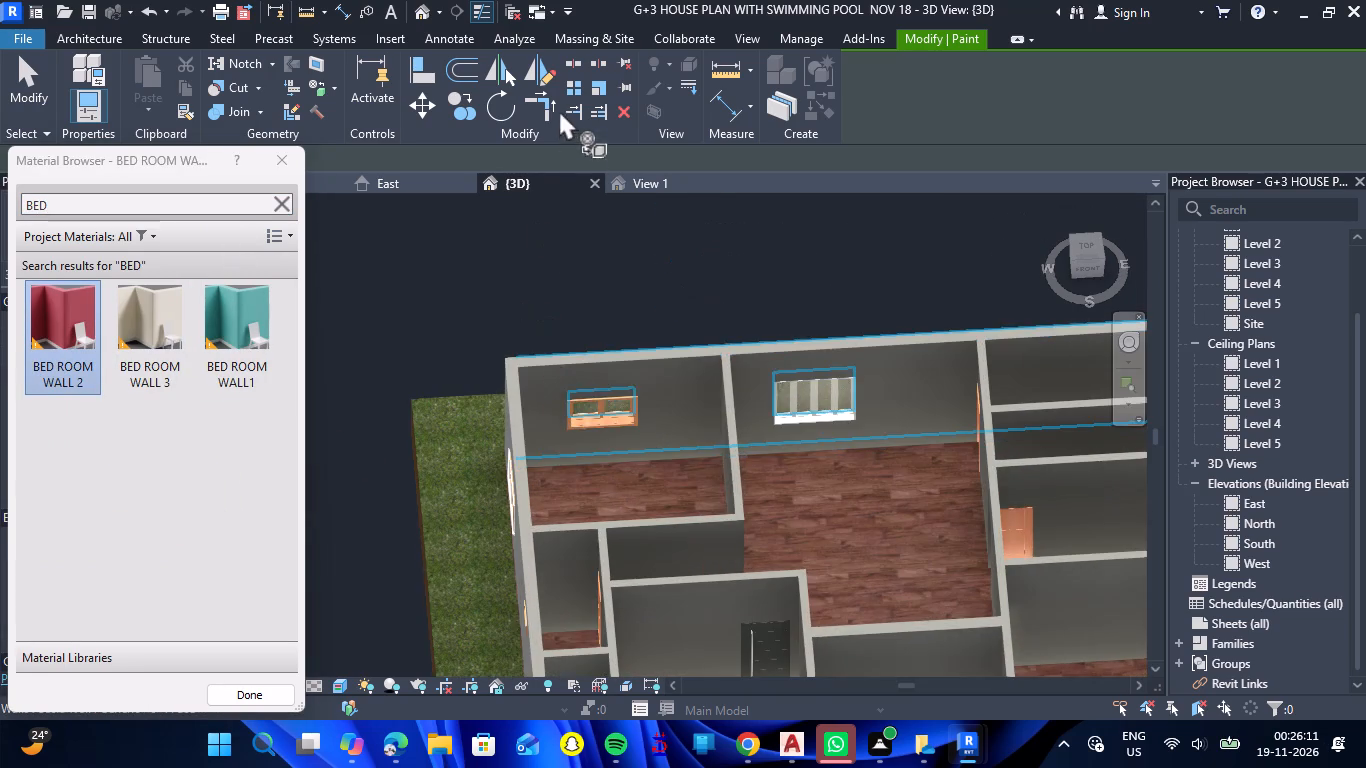
left_click(579, 55)
scroll(736, 338, "up", 6)
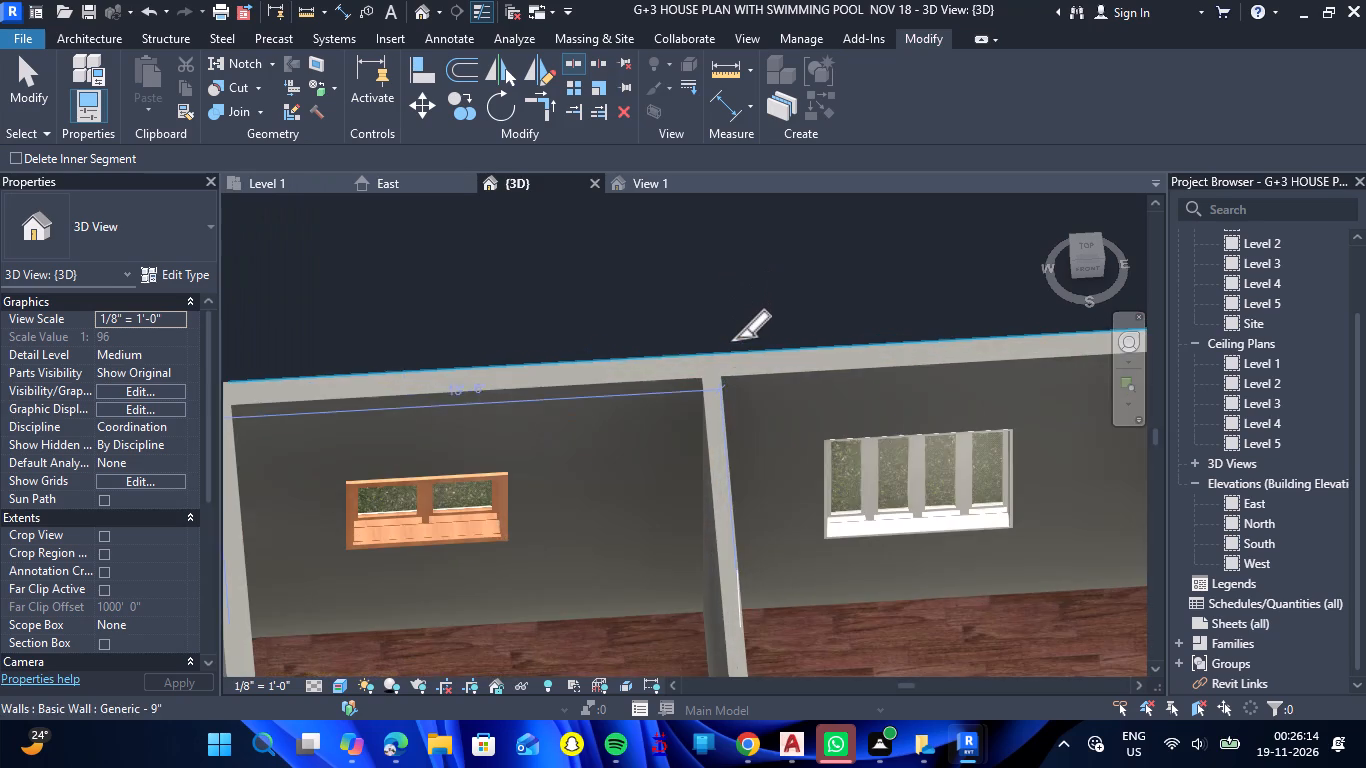
scroll(714, 361, "up", 5)
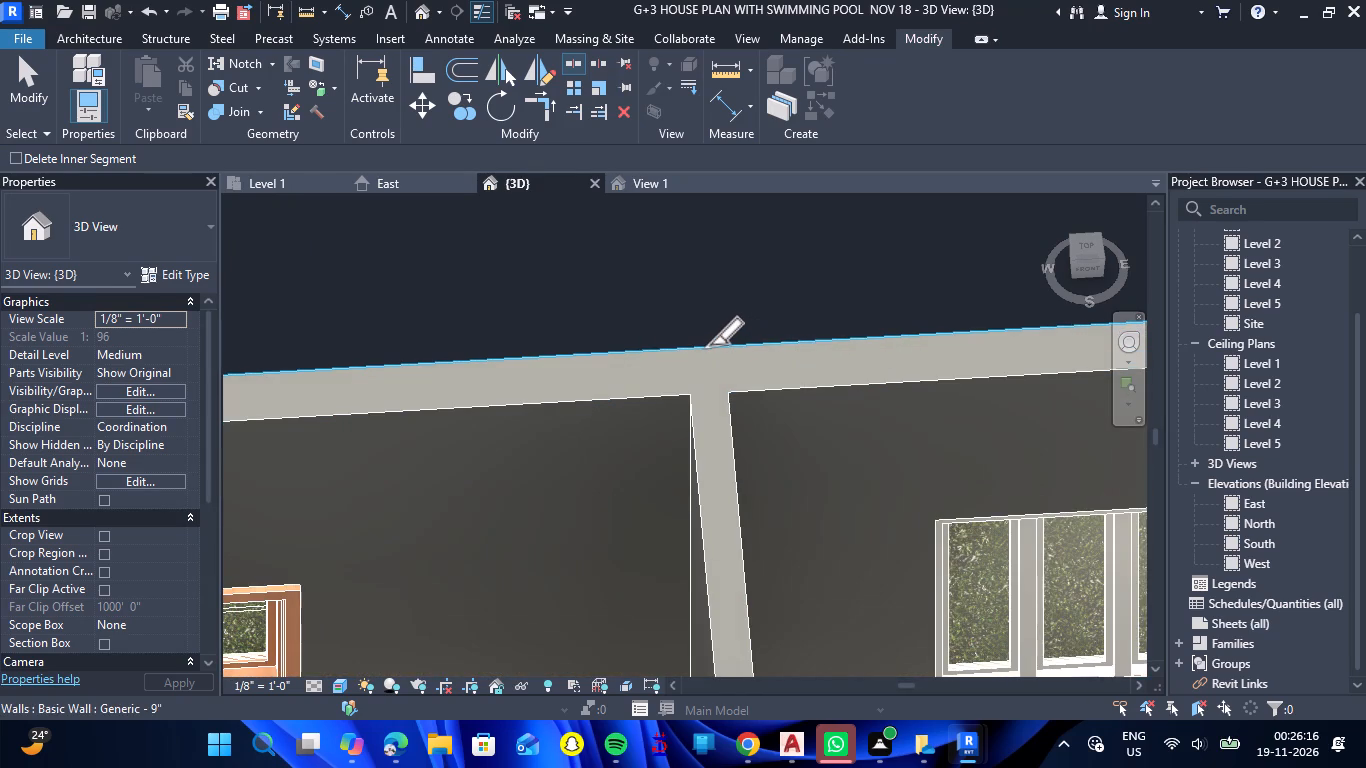
left_click(709, 345)
scroll(712, 344, "down", 13)
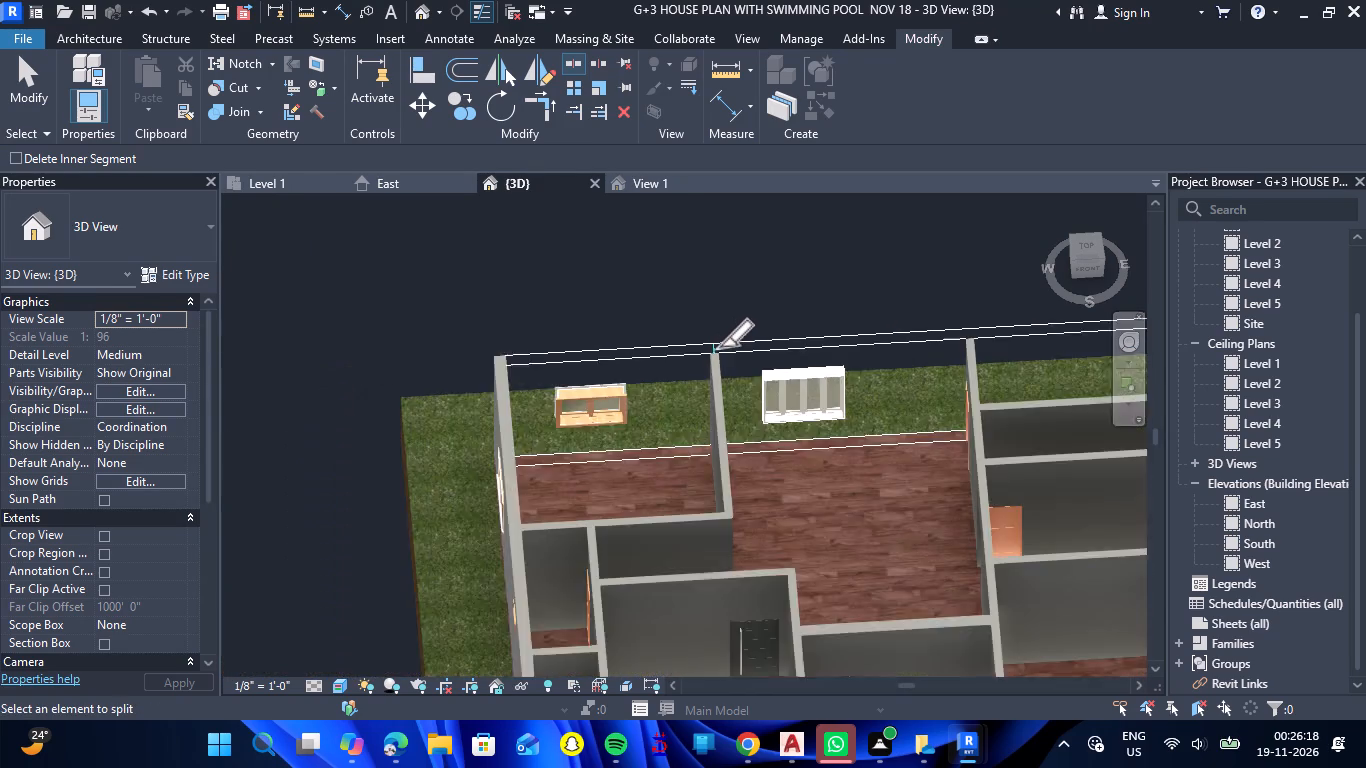
key("Escape")
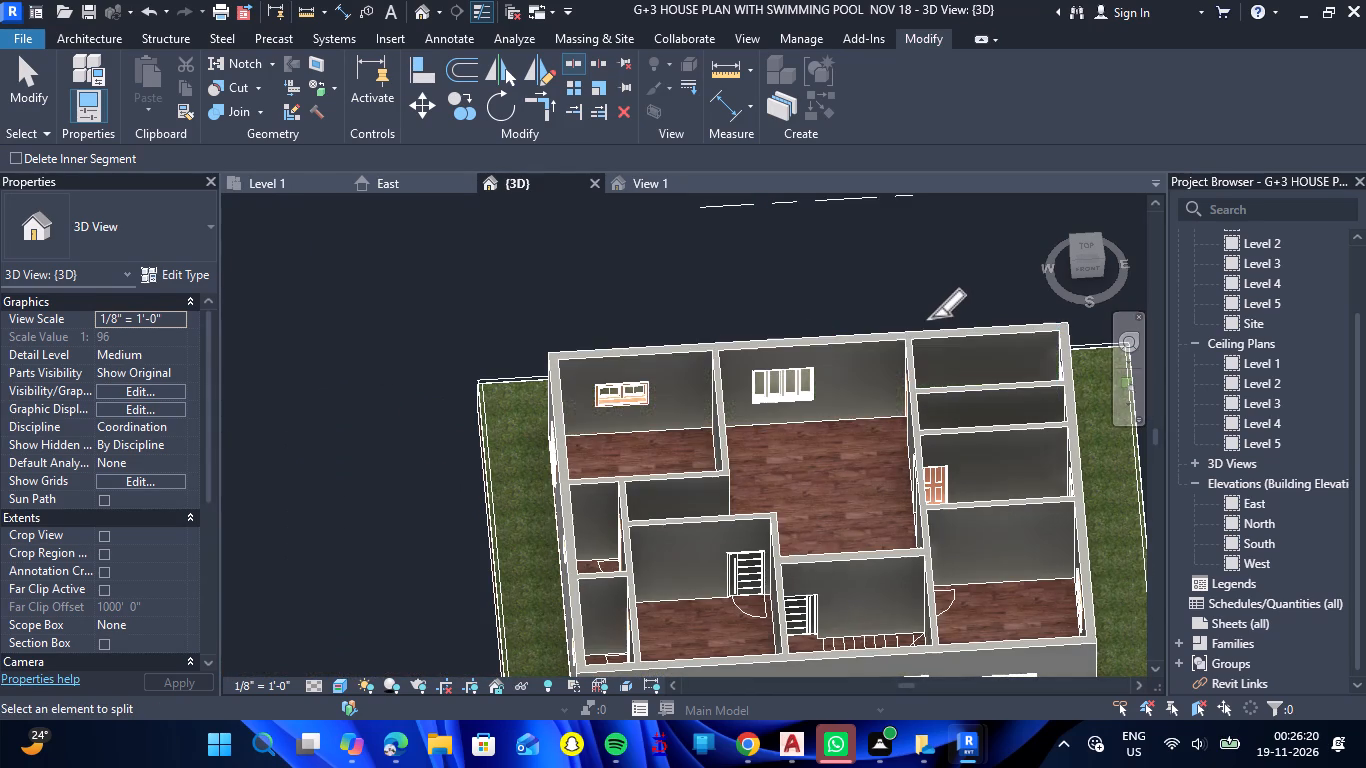
Split the north exterior wall again where the partition on the east side of the large central room meets it.
scroll(921, 324, "up", 9)
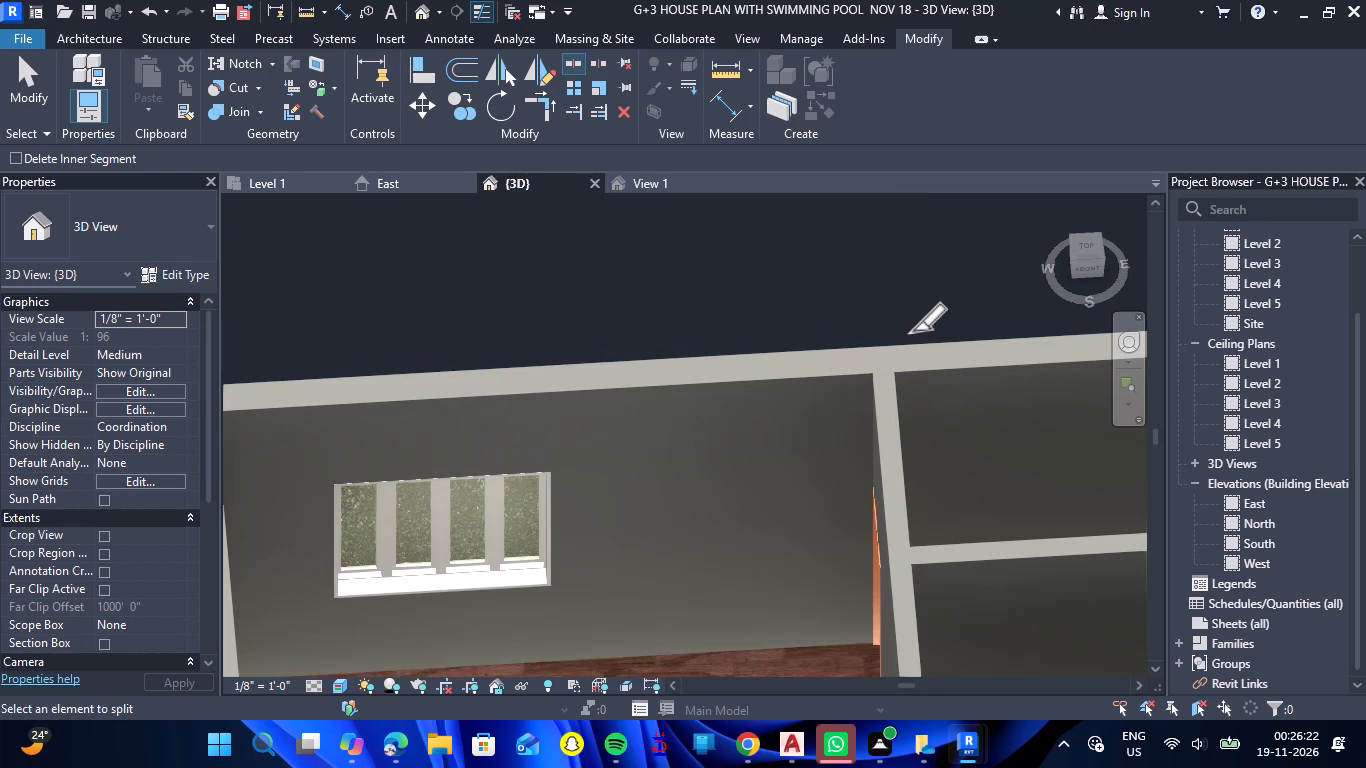
scroll(912, 331, "up", 2)
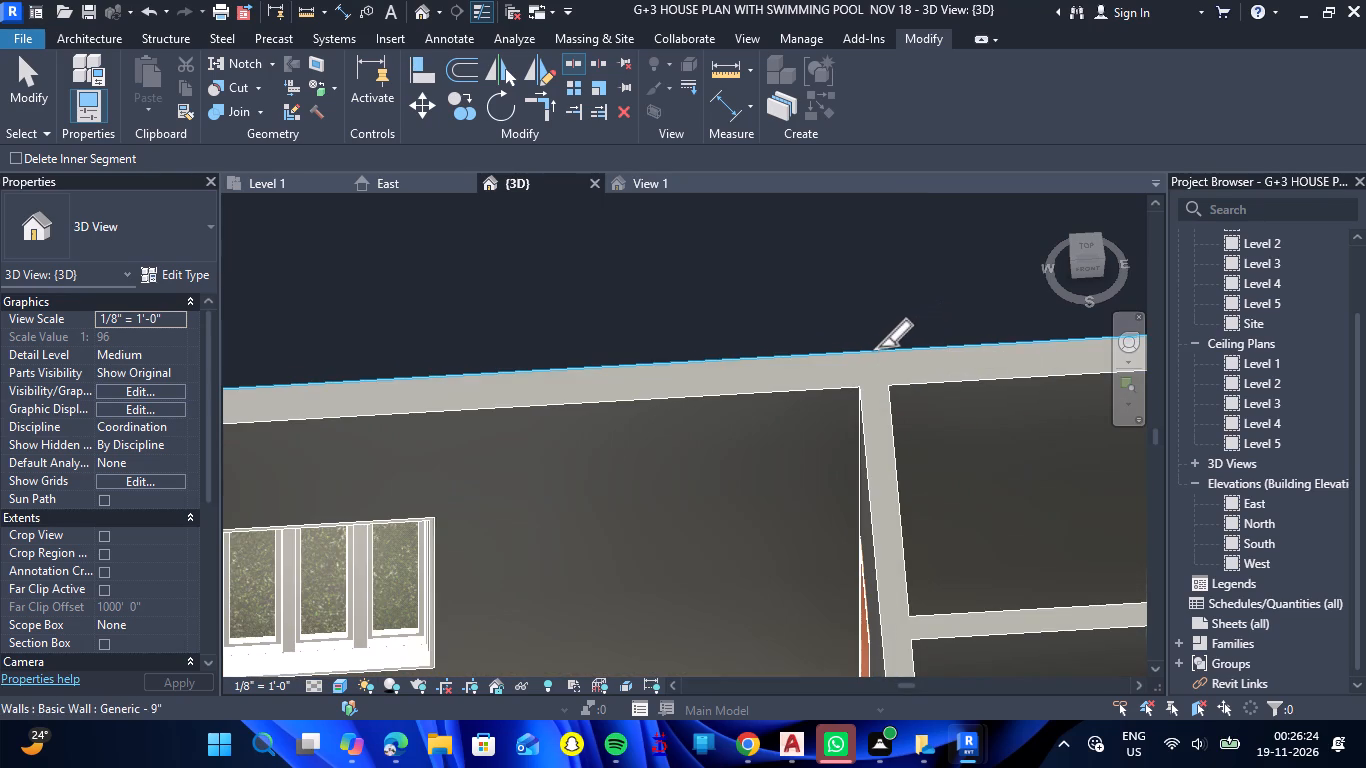
left_click(876, 349)
key("Escape")
scroll(819, 317, "down", 2)
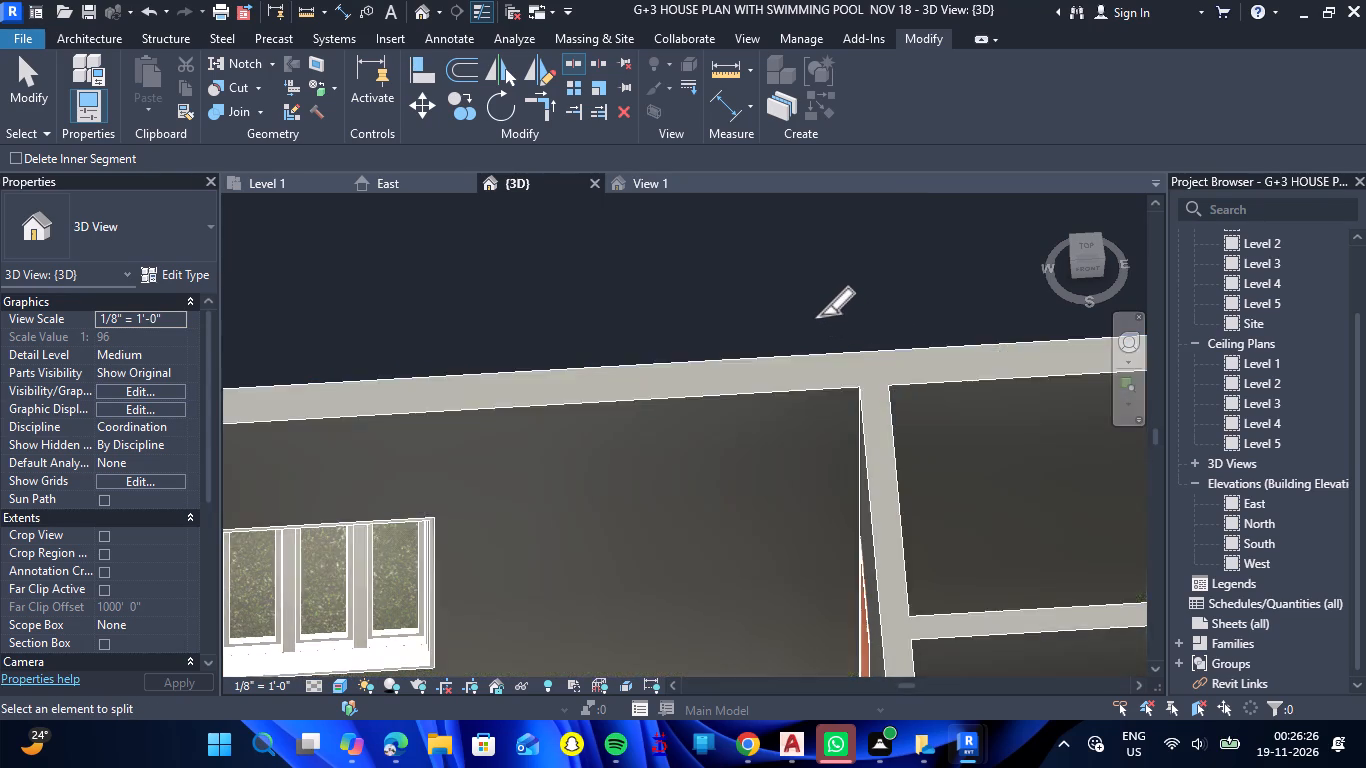
Split the west exterior wall where the partition on the south side of the northwest room meets it.
scroll(820, 315, "down", 8)
scroll(426, 512, "up", 4)
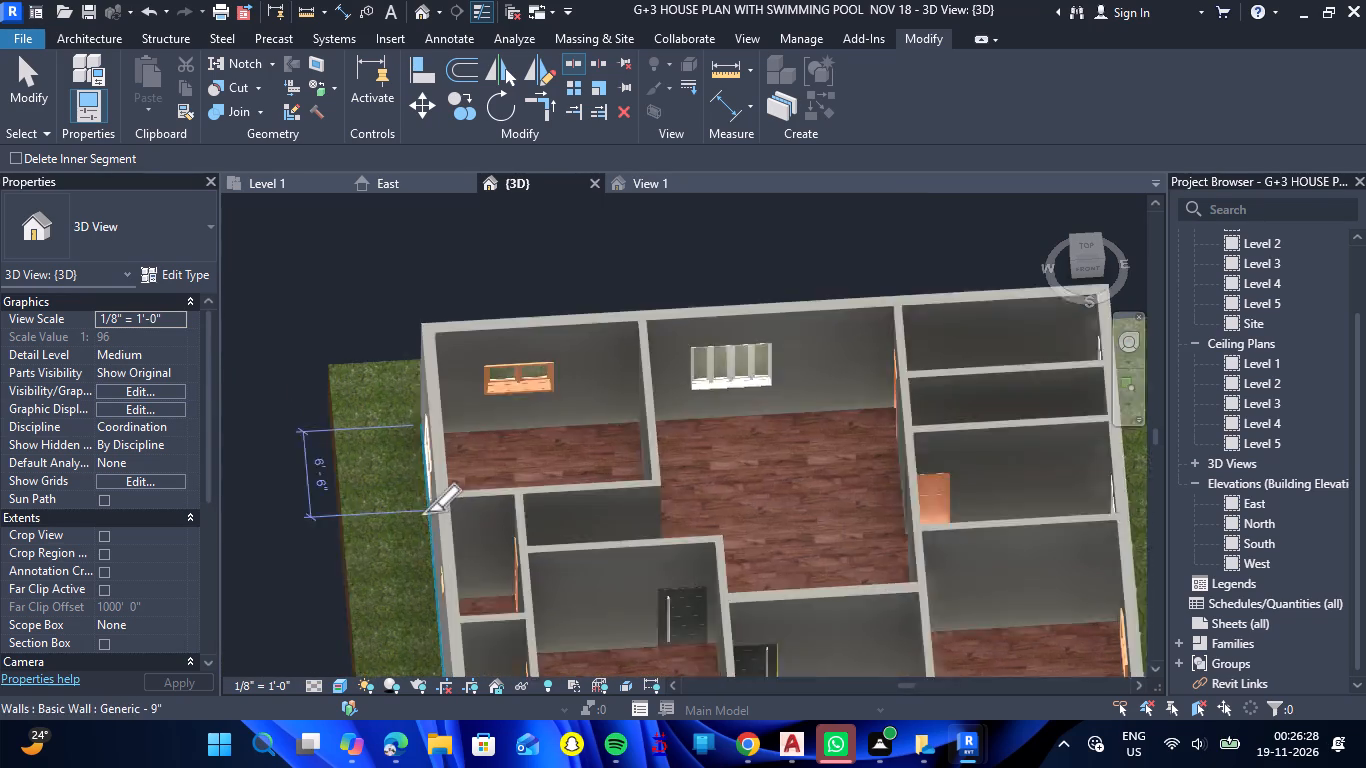
scroll(426, 512, "up", 3)
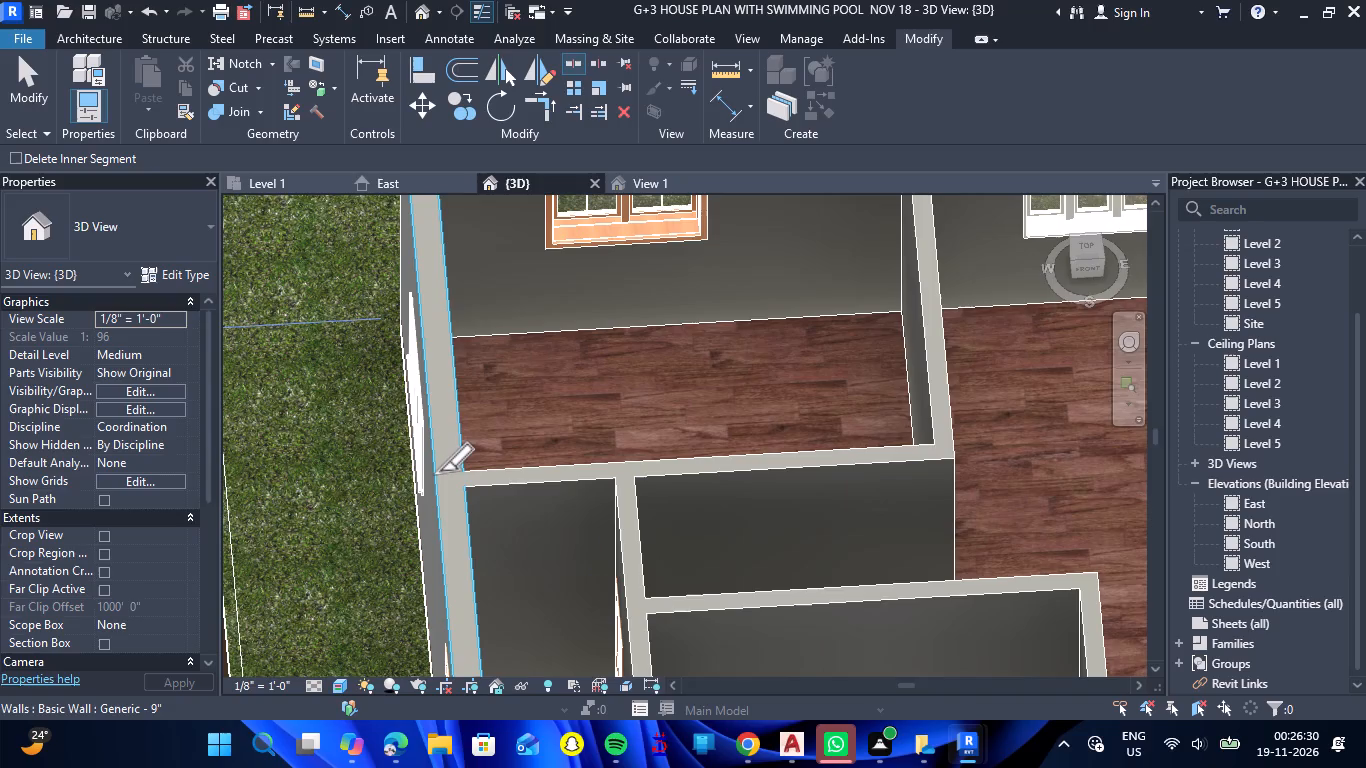
left_click(438, 476)
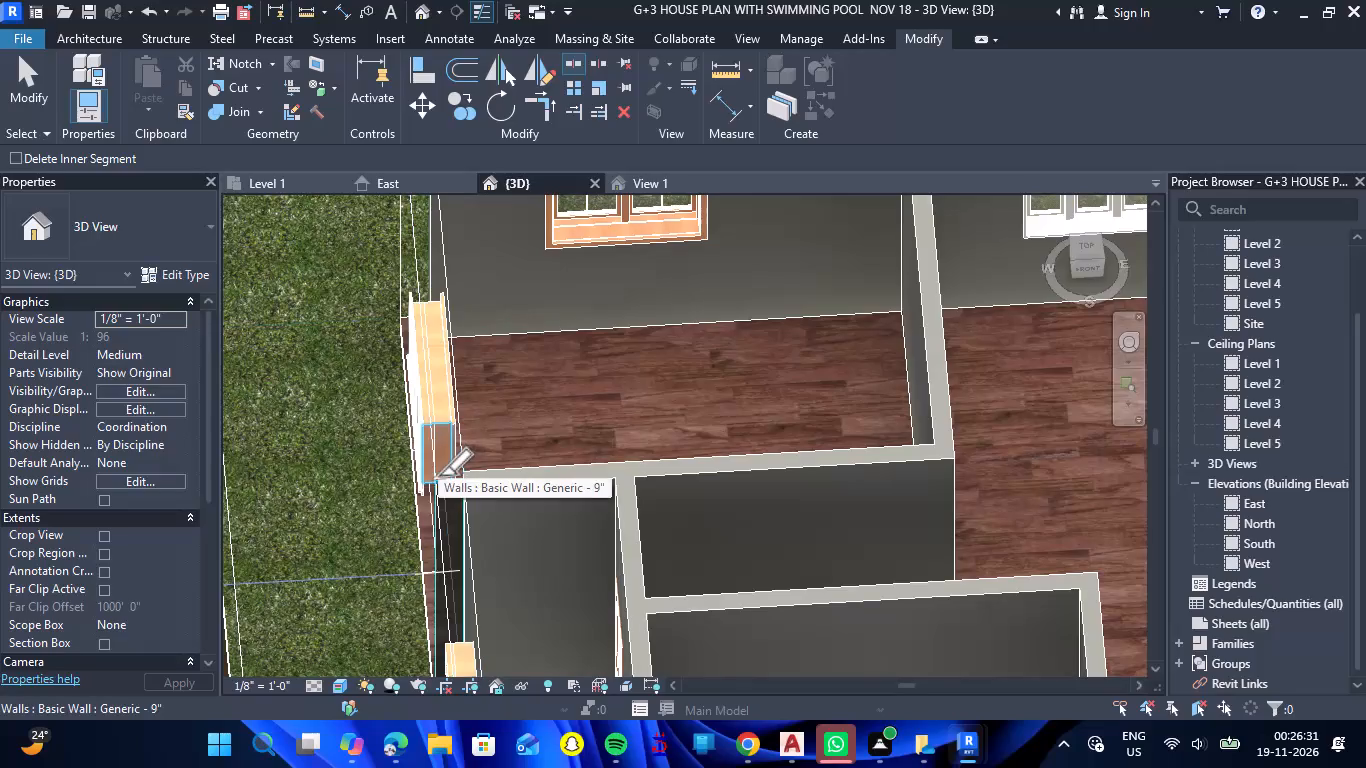
scroll(553, 446, "down", 7)
key("Escape")
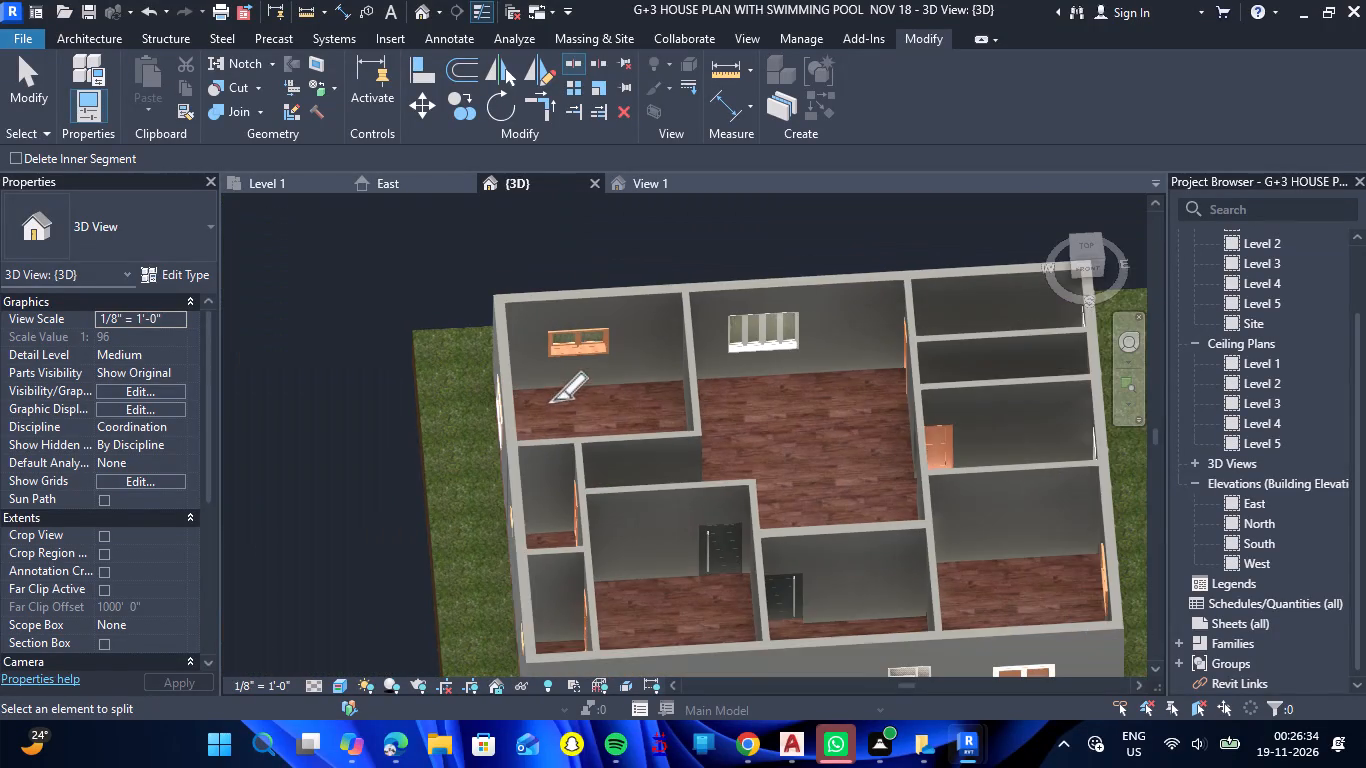
Split the interior wall east of the two small west rooms where the neighbouring front room's north partition meets it.
scroll(584, 487, "up", 6)
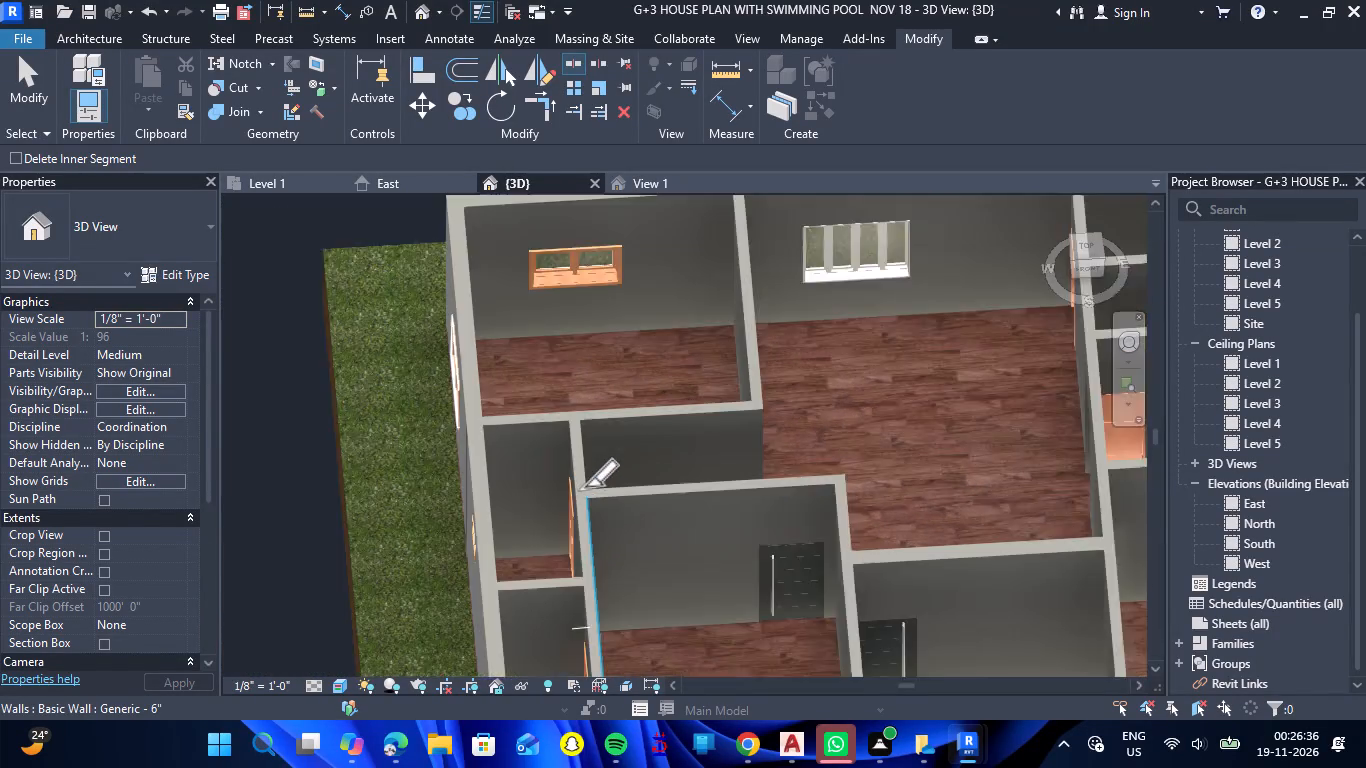
scroll(586, 504, "up", 5)
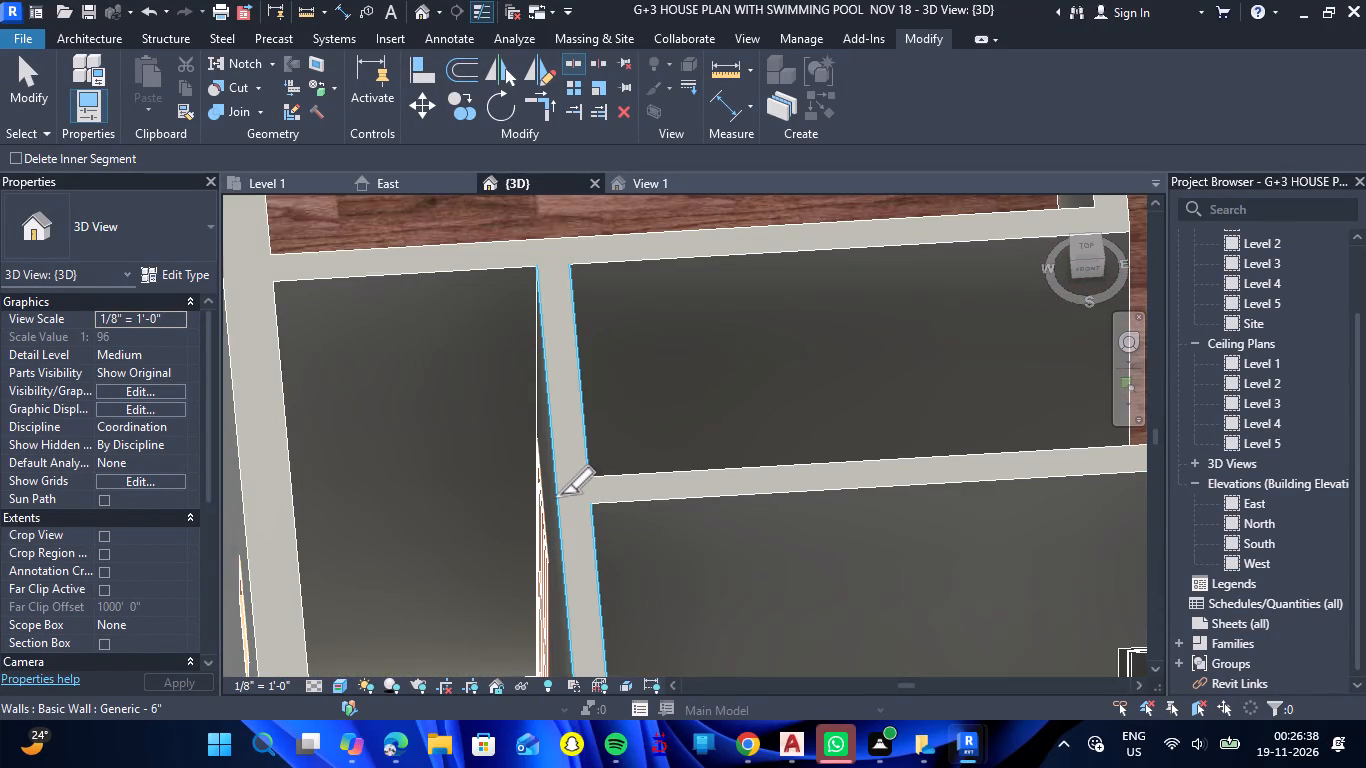
left_click(560, 494)
key("Escape")
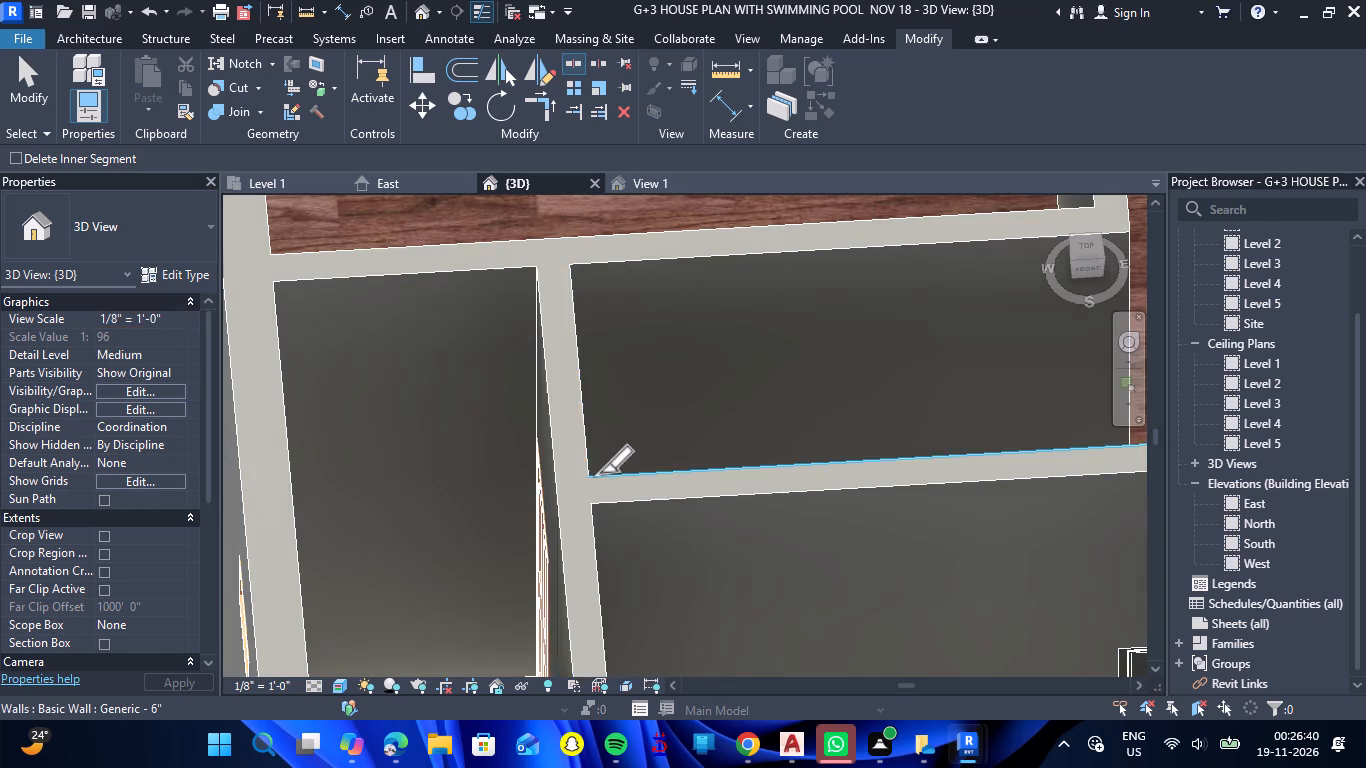
Split the south exterior wall where the partition east of the small southwest room meets it.
scroll(599, 473, "down", 12)
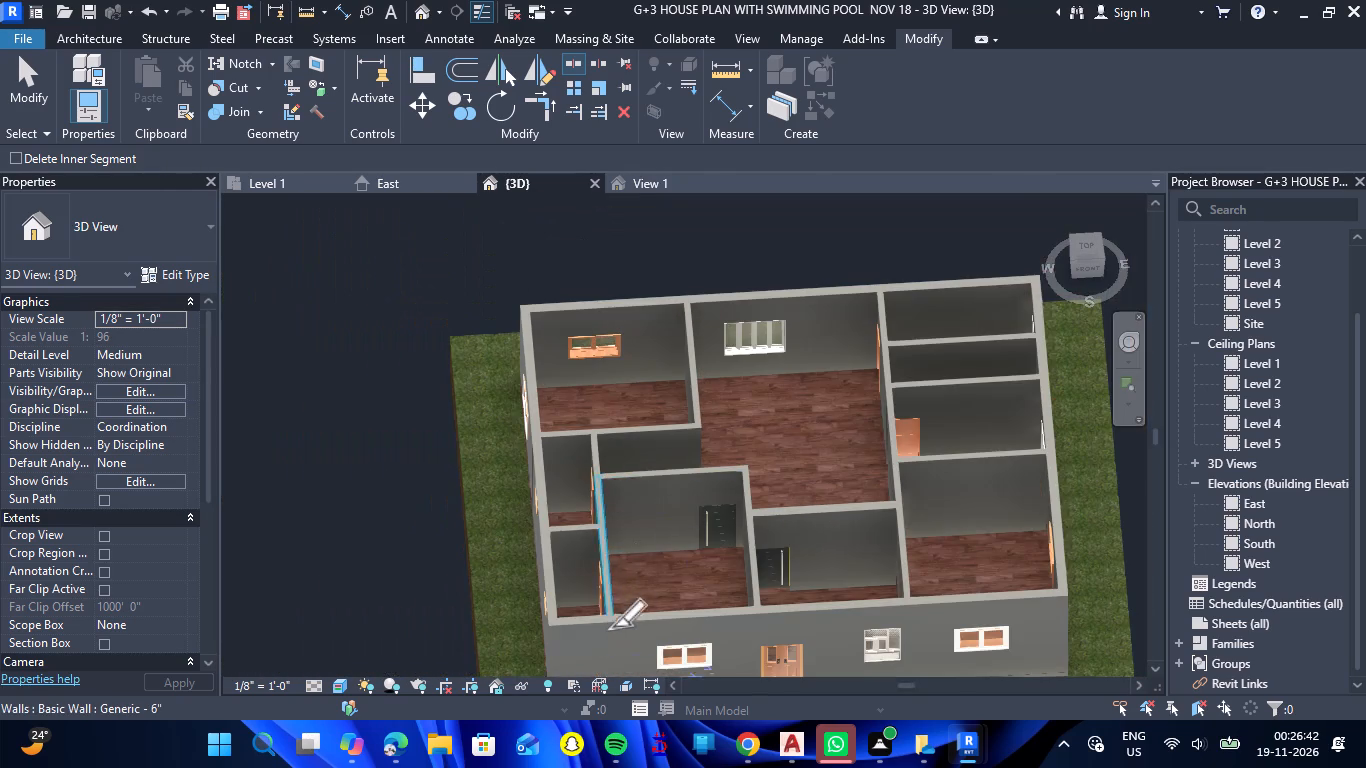
scroll(611, 633, "up", 12)
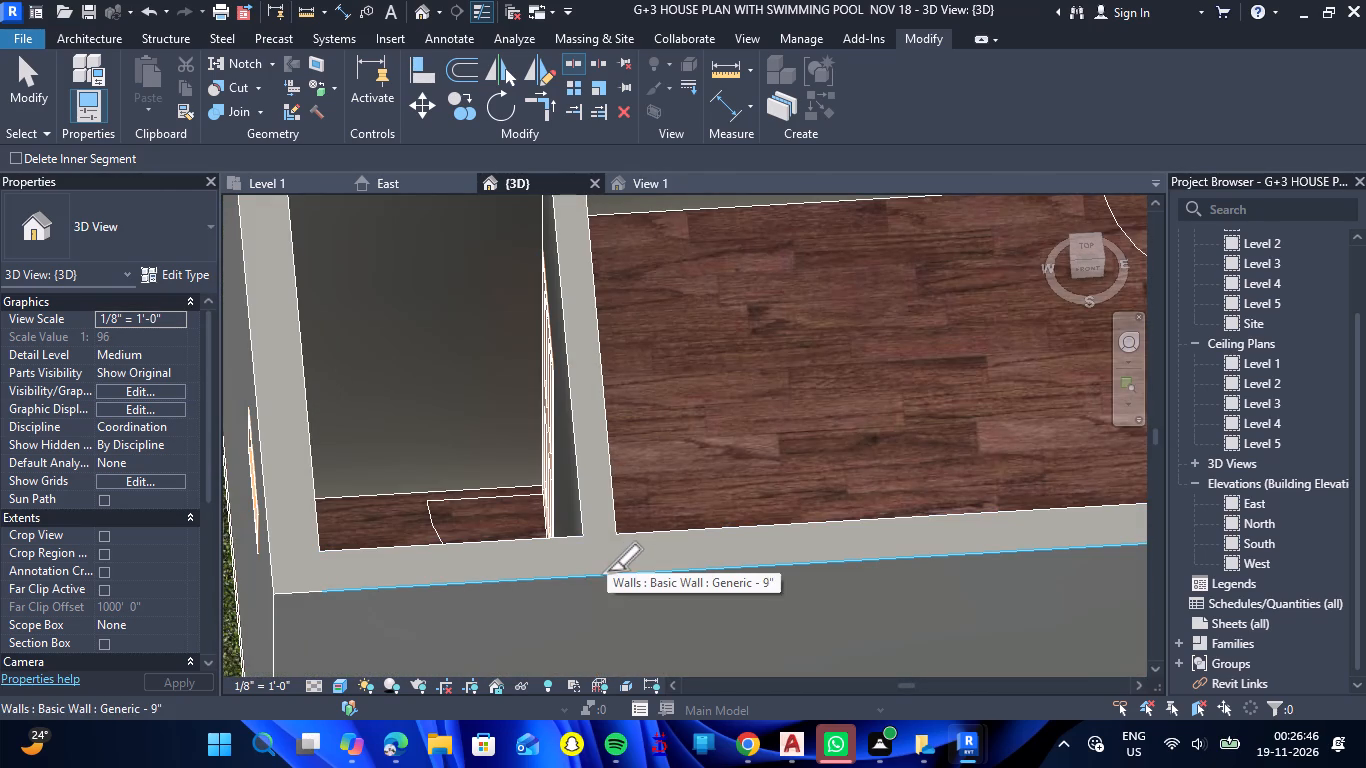
double_click(607, 571)
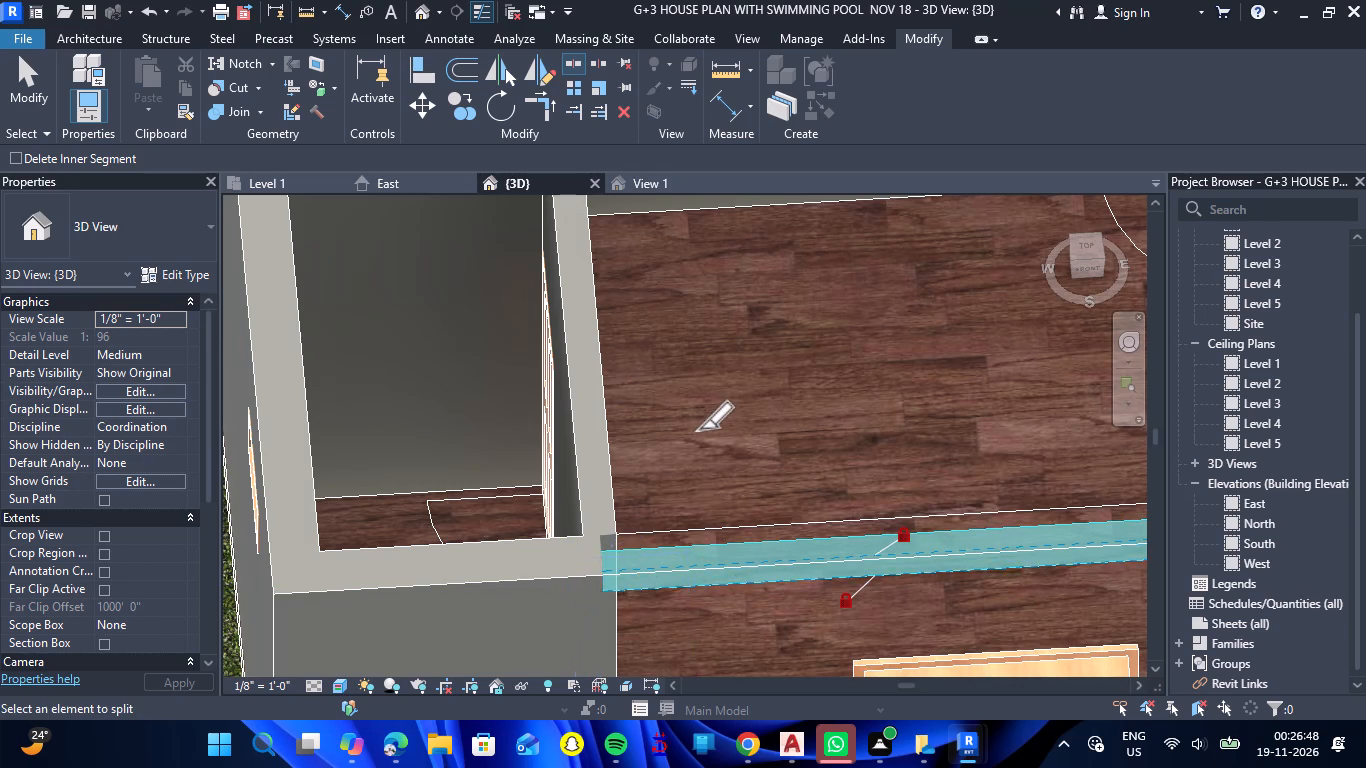
scroll(699, 426, "down", 6)
key("Escape")
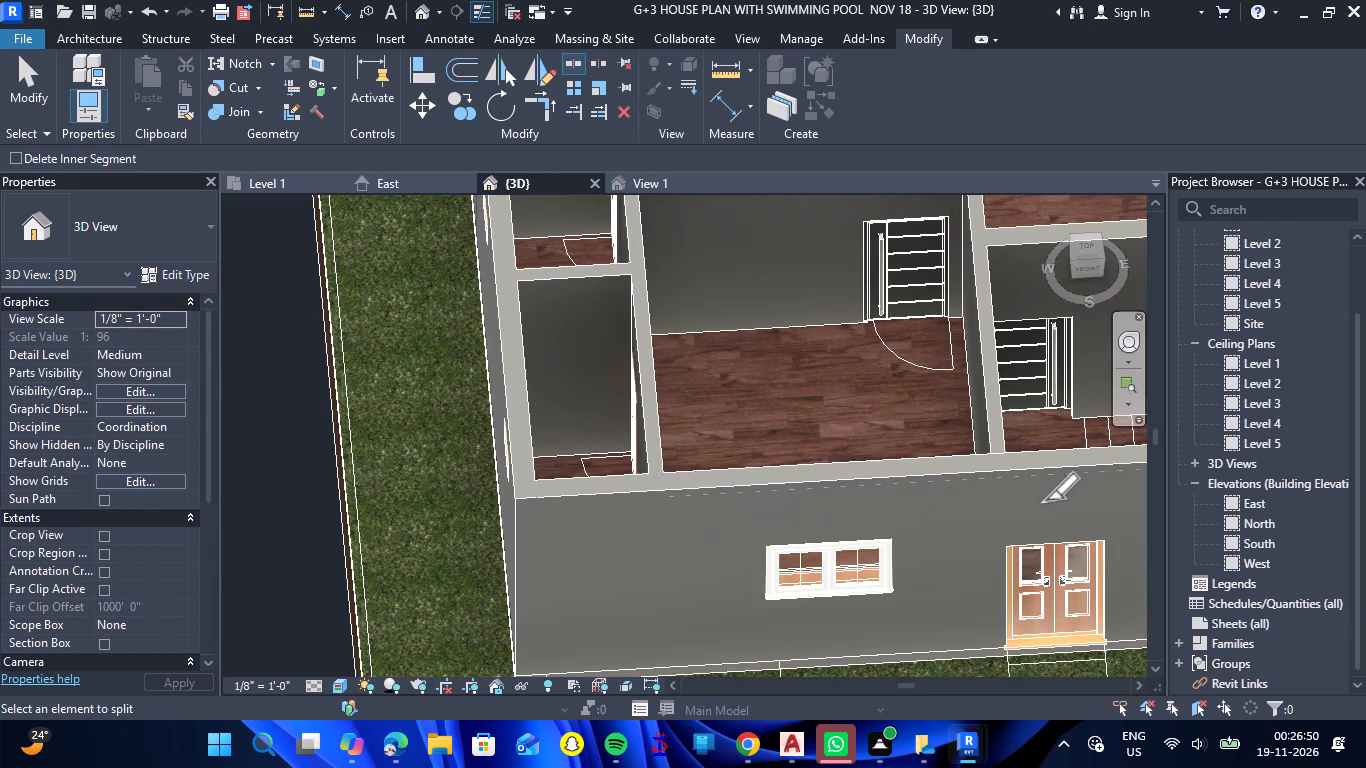
Split the south exterior wall where the partition between the front room and the staircase room meets it.
scroll(1035, 477, "up", 6)
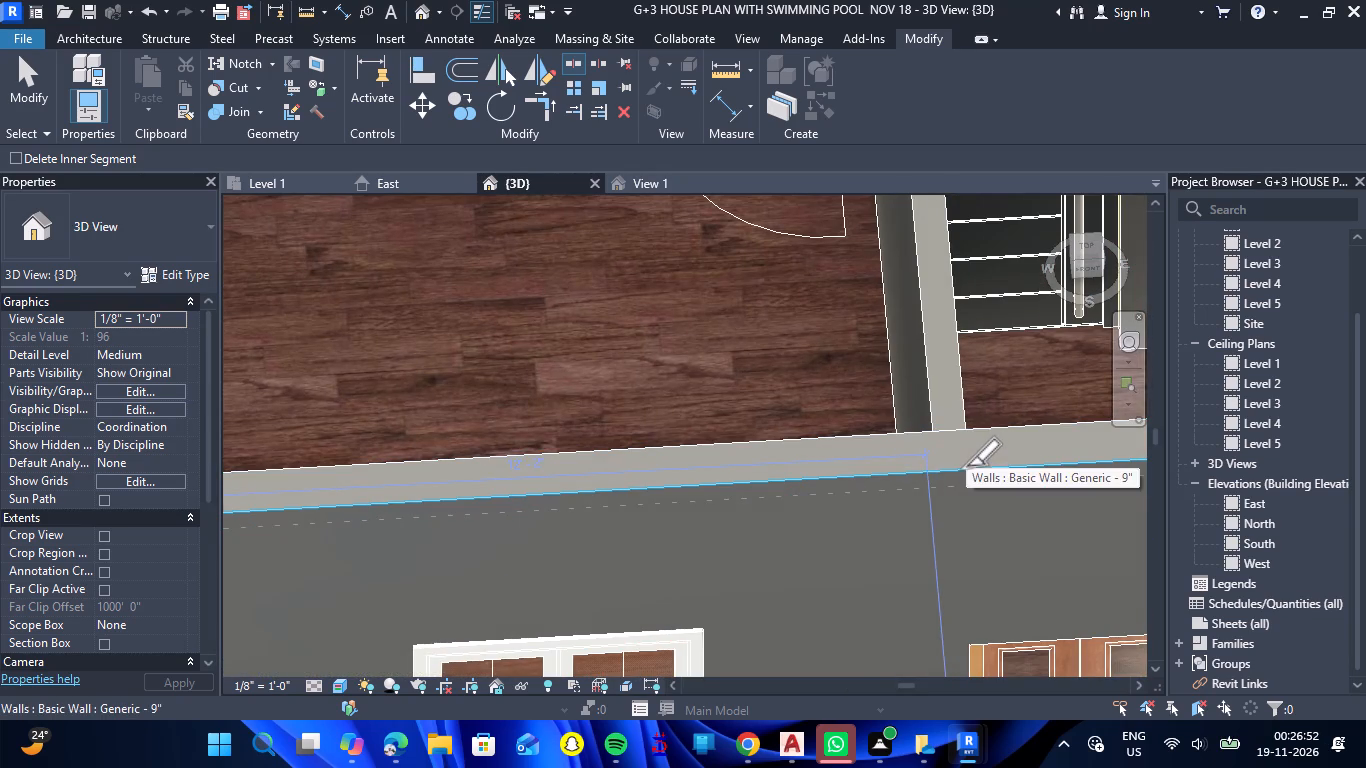
left_click(962, 467)
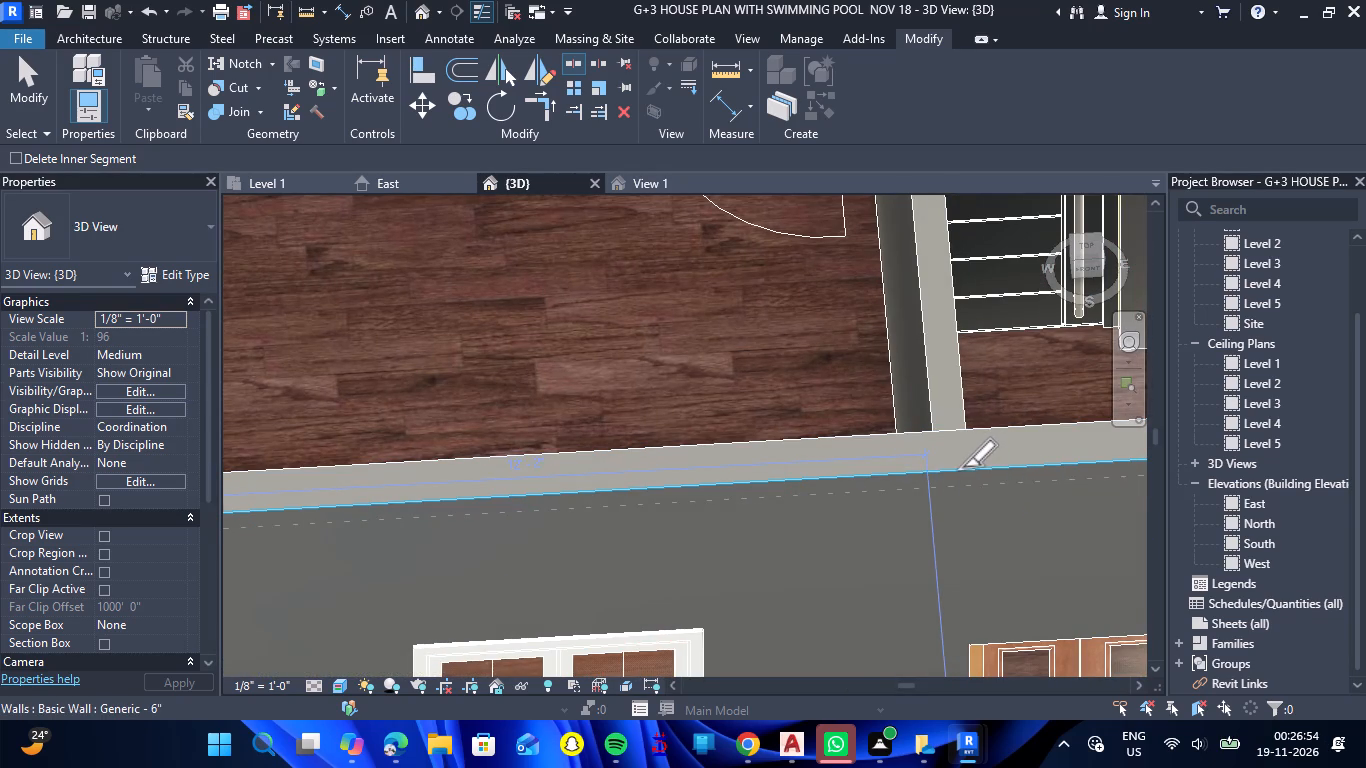
key("Left")
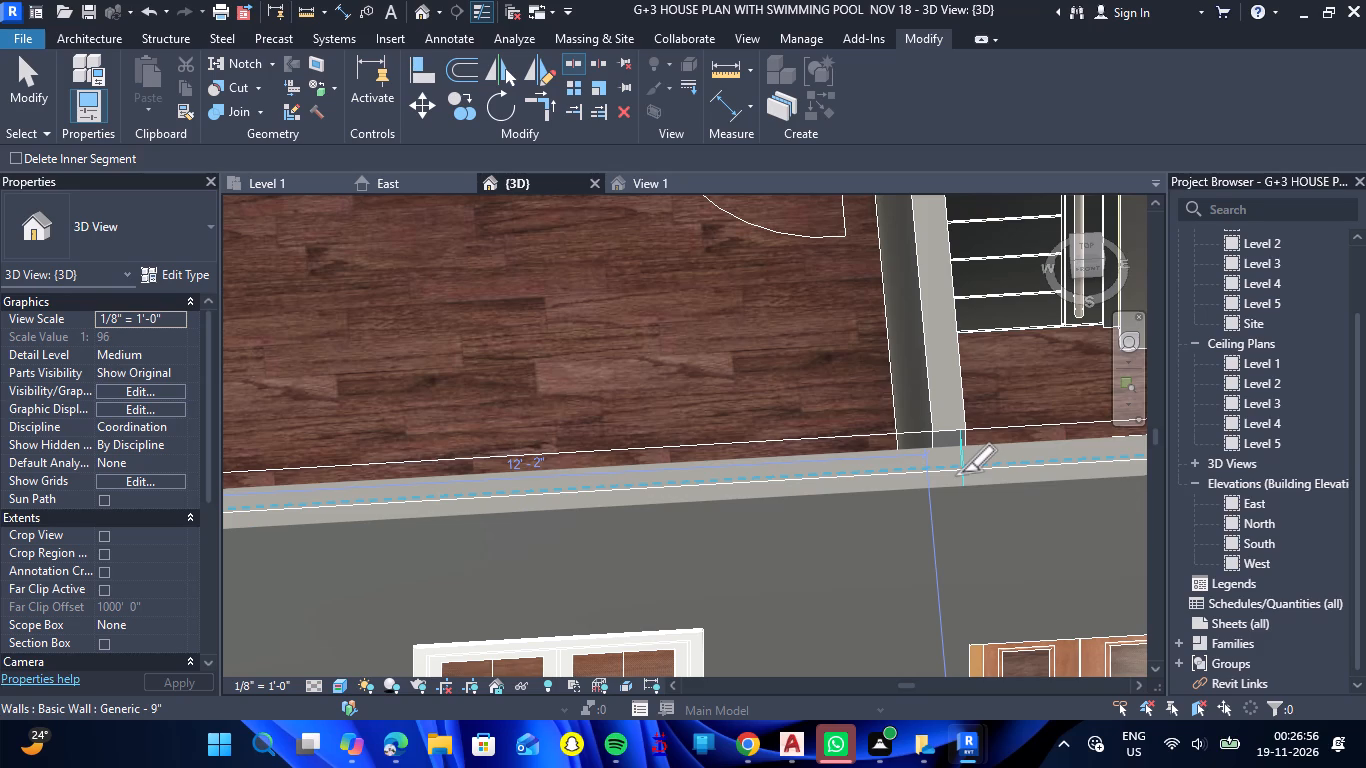
key("Escape")
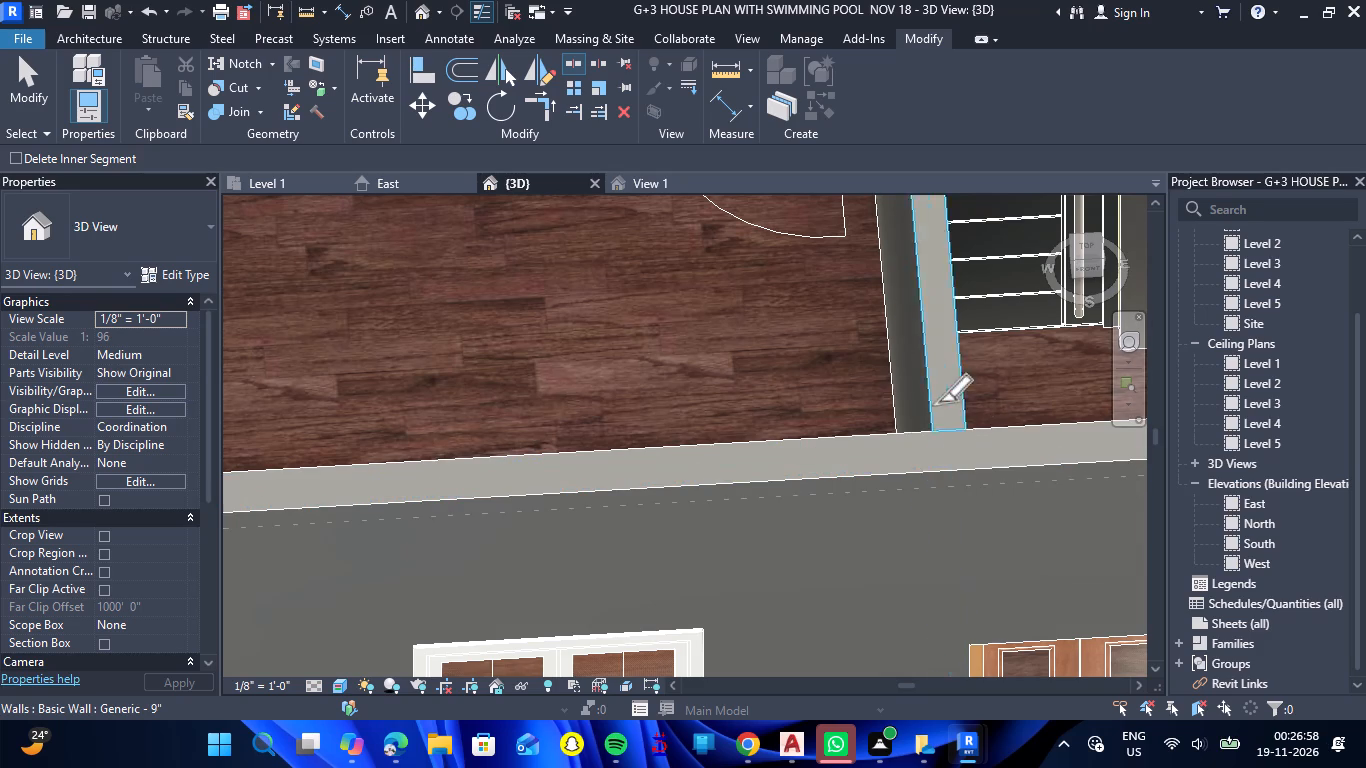
key("Escape")
scroll(802, 427, "down", 12)
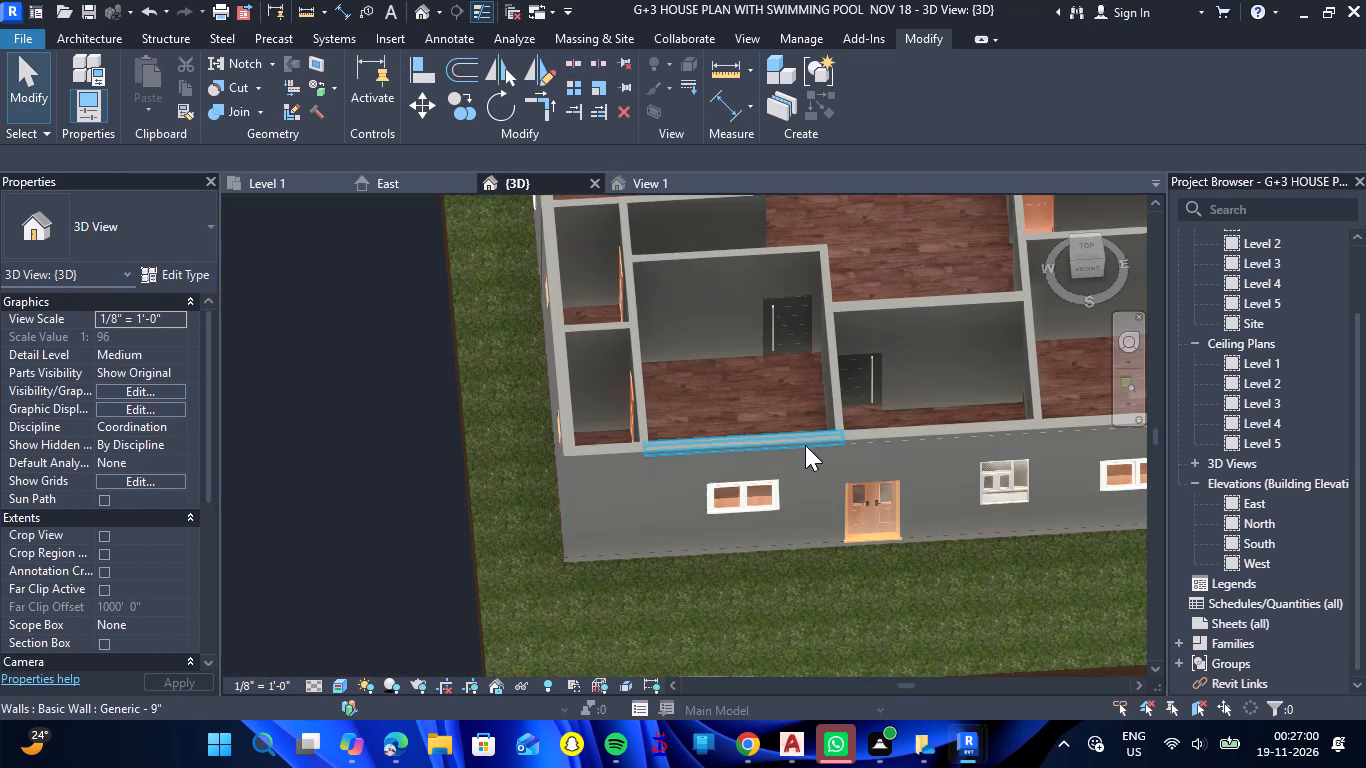
Split the east exterior wall where the partition on the north side of the southeast room meets it, and select the new segment.
scroll(805, 445, "down", 4)
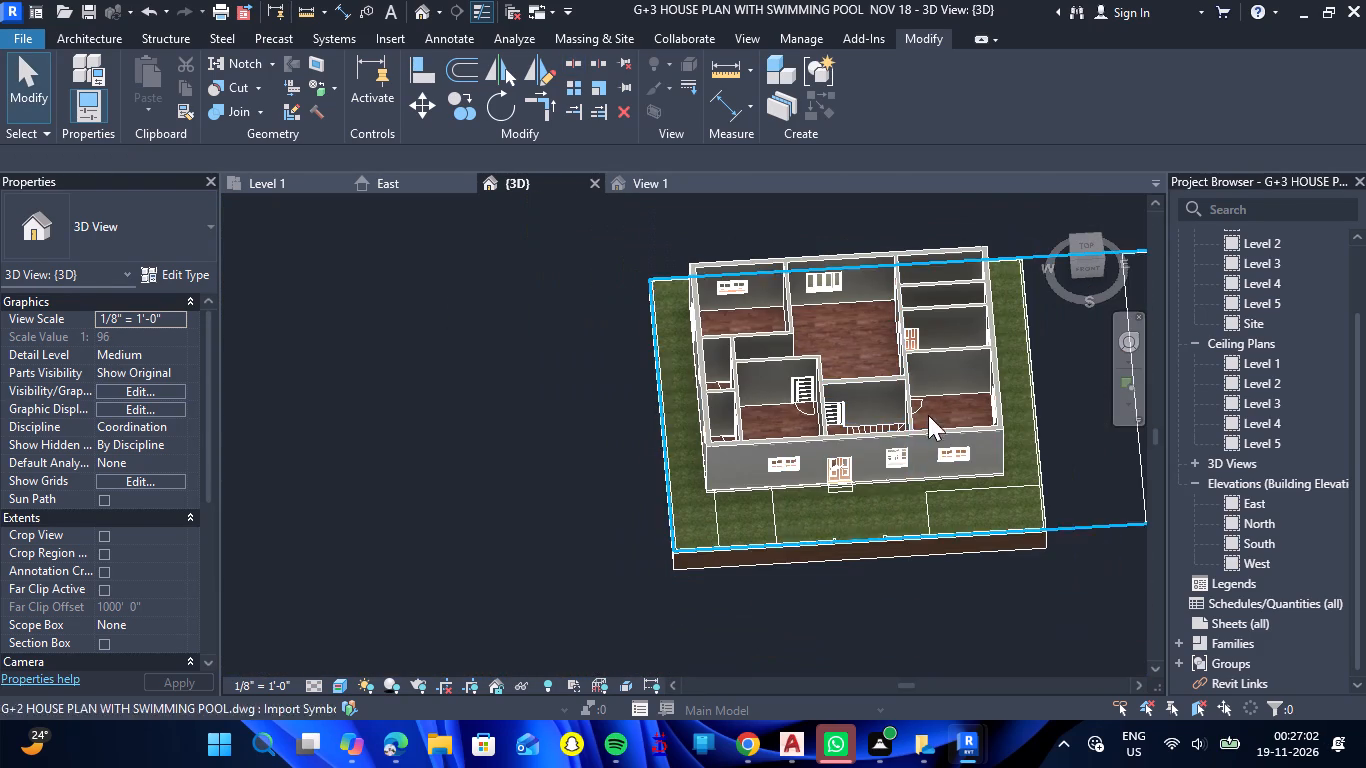
scroll(1020, 394, "up", 4)
scroll(1008, 368, "down", 3)
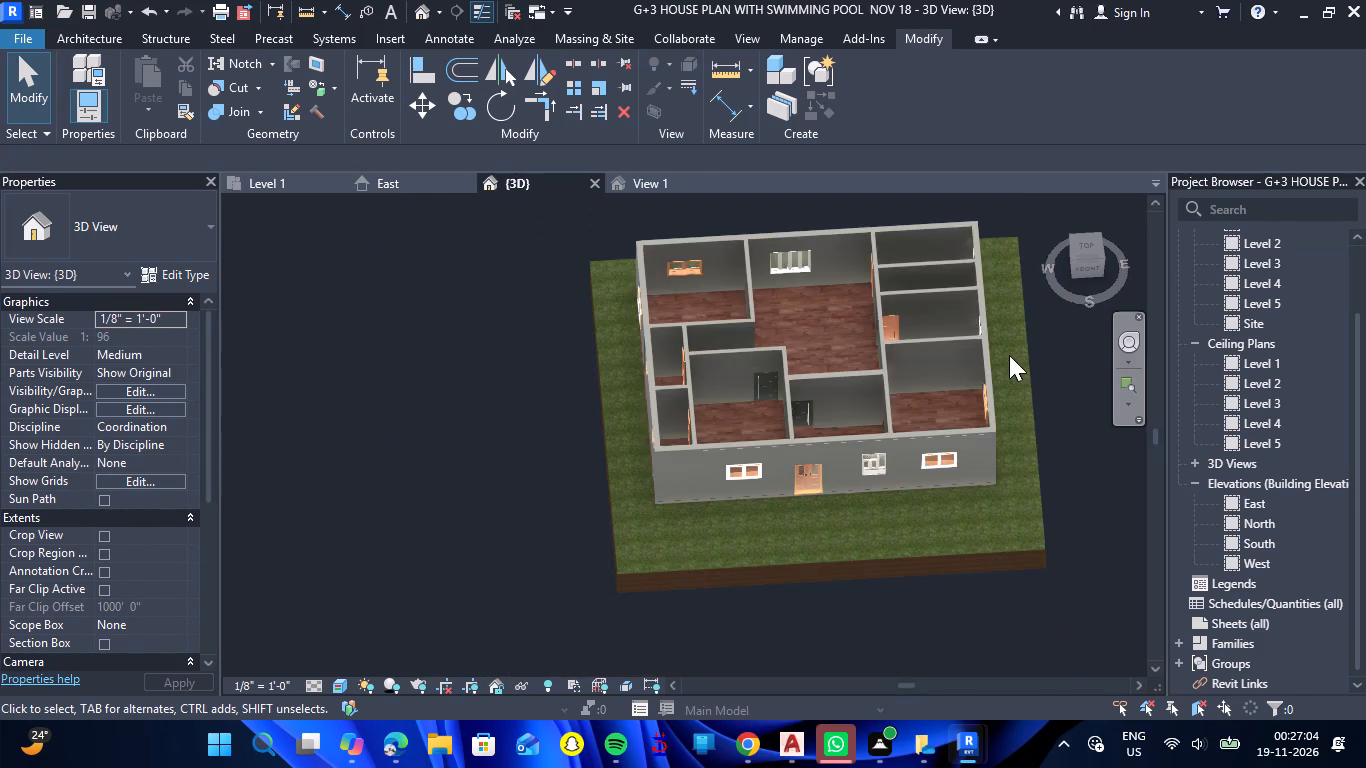
scroll(1003, 341, "up", 5)
scroll(940, 340, "down", 3)
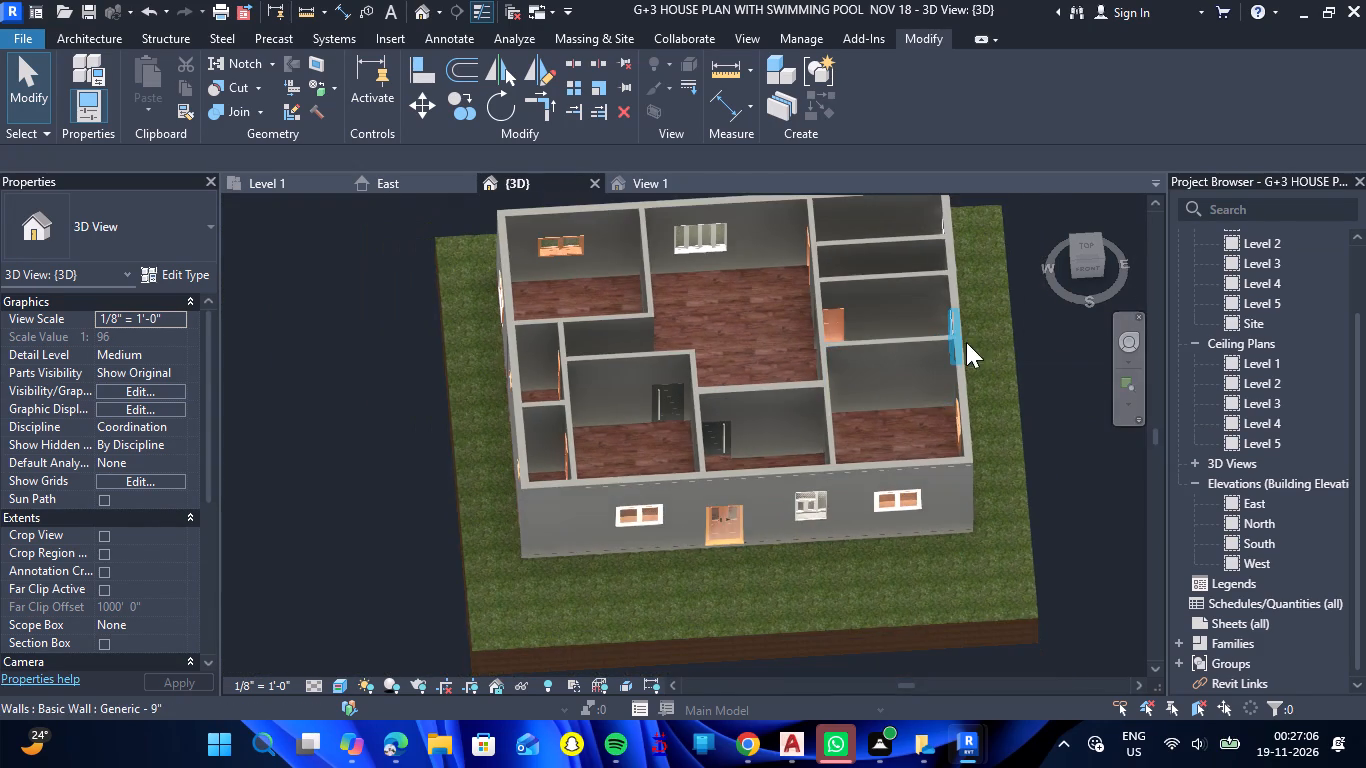
left_click(582, 67)
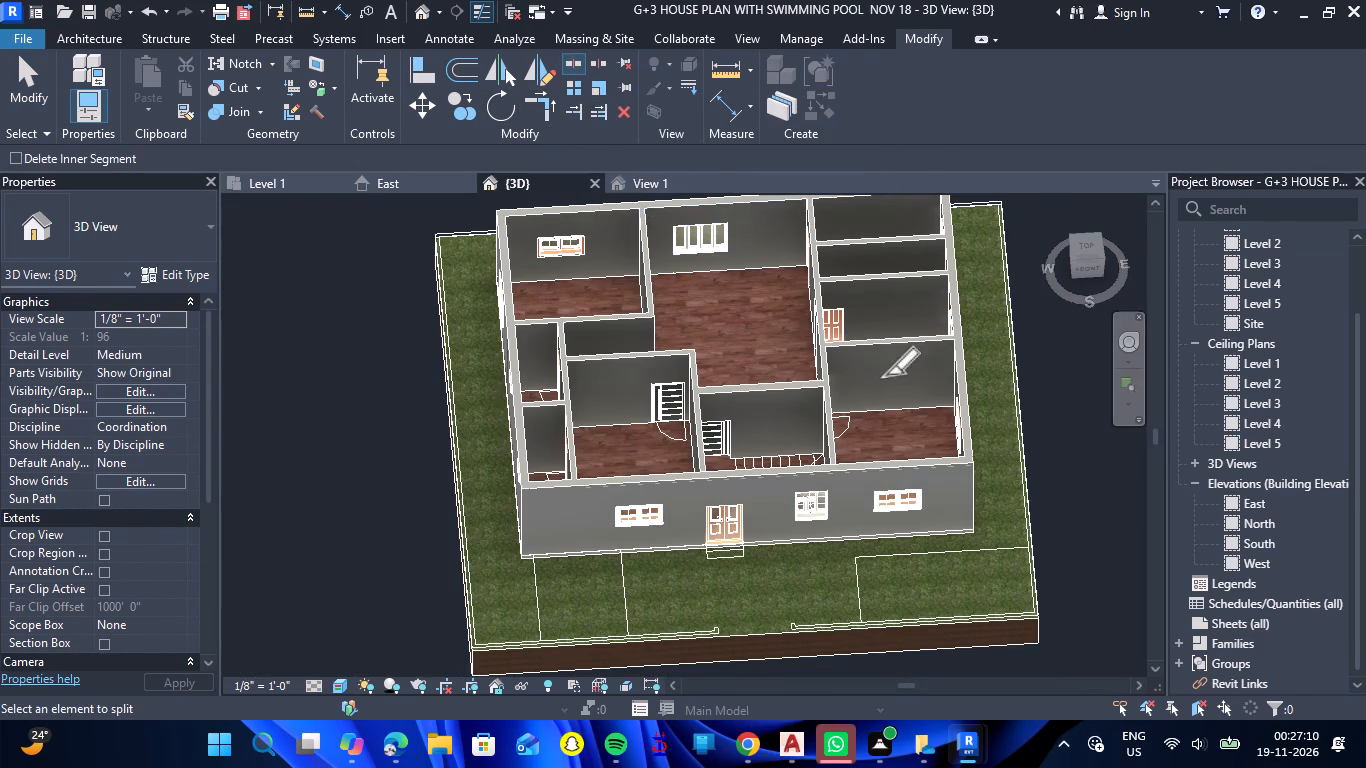
scroll(963, 330, "up", 11)
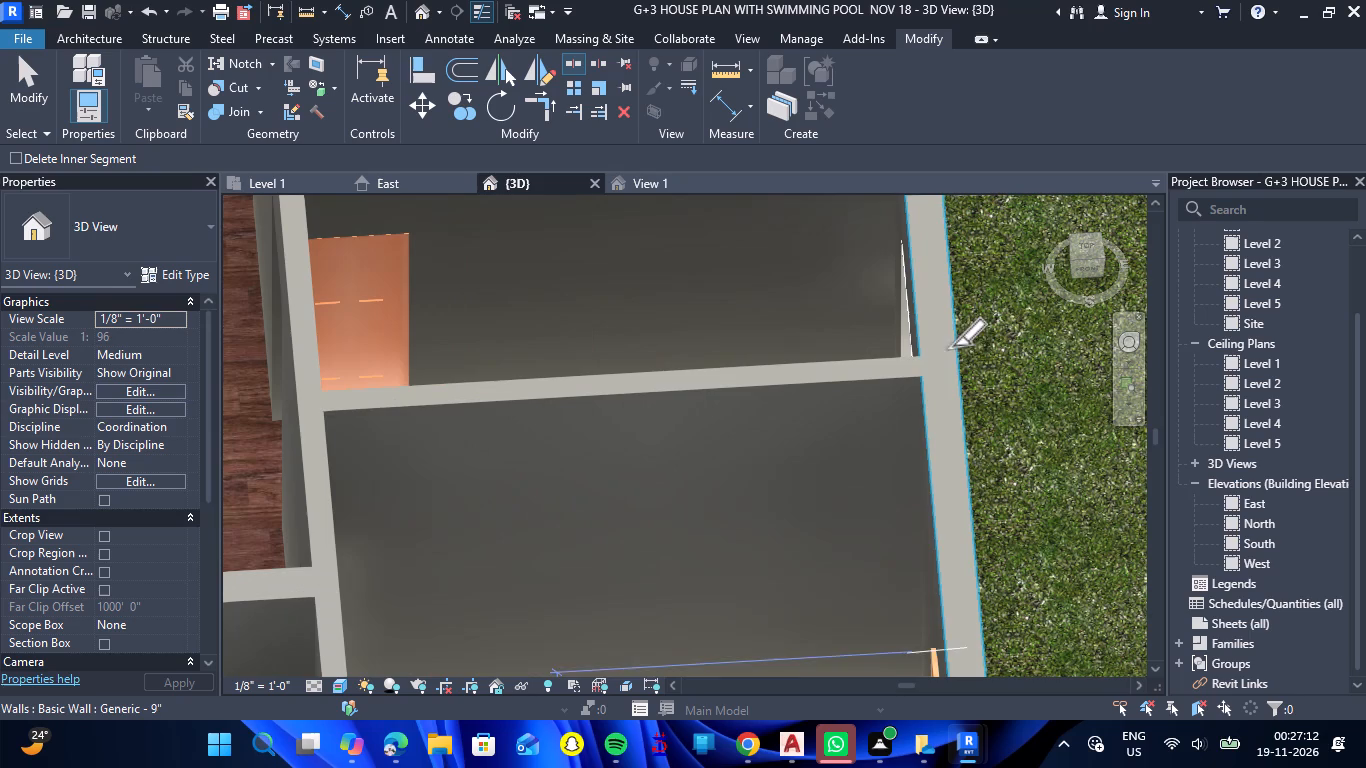
double_click(960, 356)
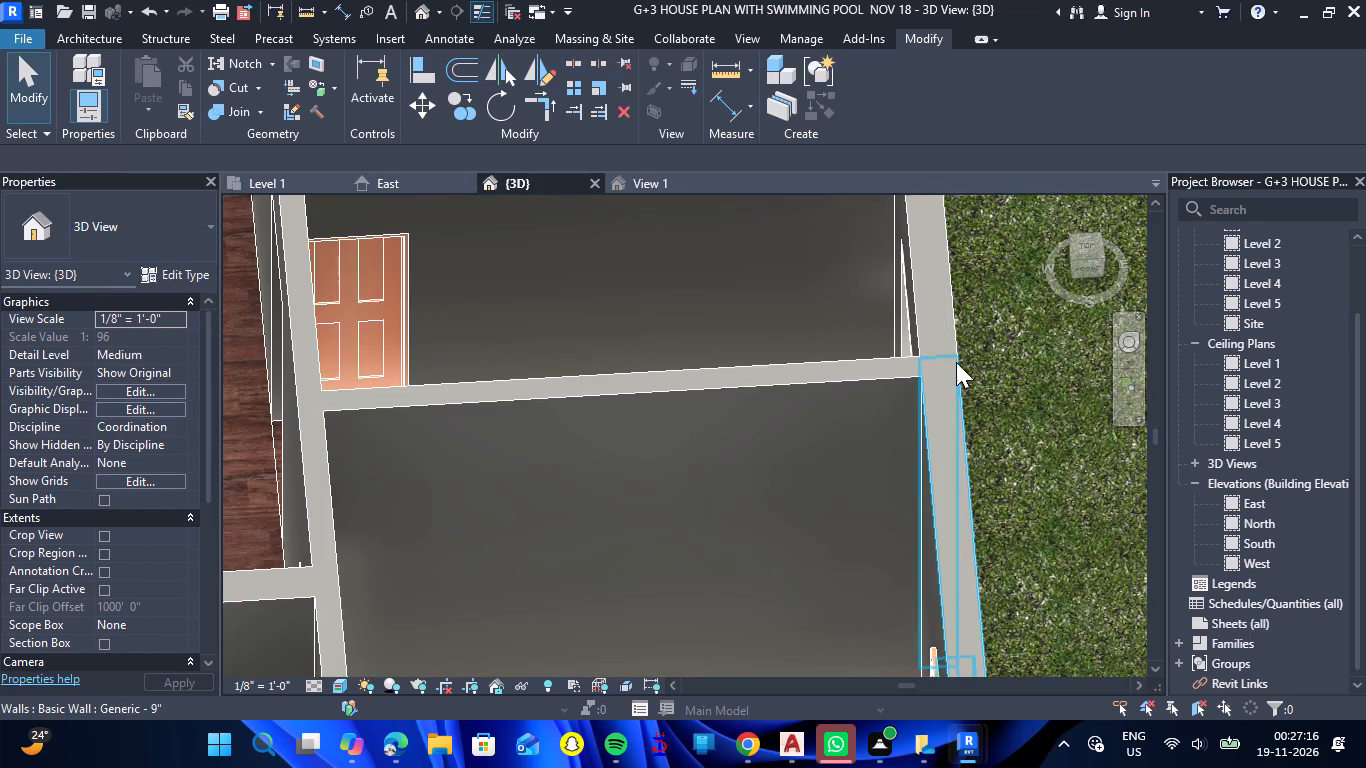
key("Escape")
left_click(958, 405)
scroll(952, 369, "up", 11)
key("Escape")
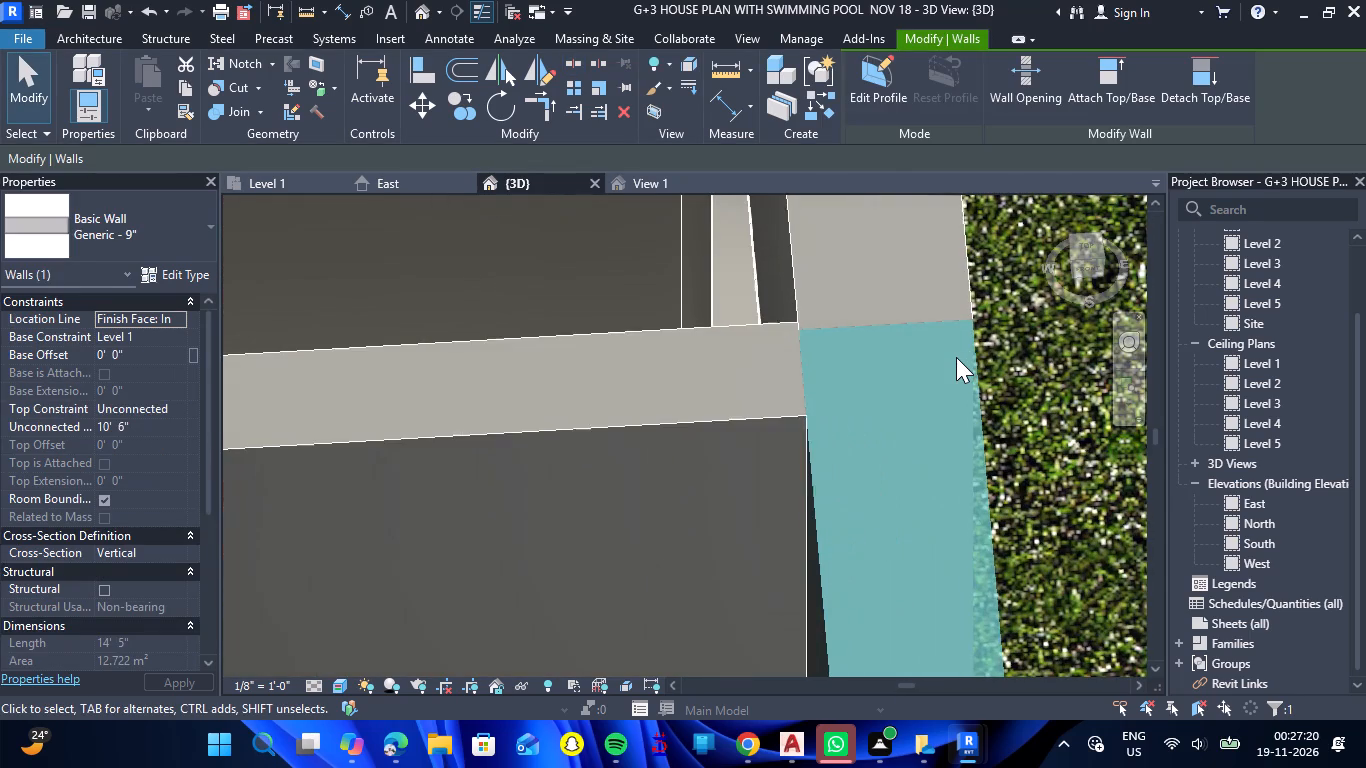
Split the south exterior wall where the partition between the staircase room and the southeast room meets it.
scroll(875, 341, "down", 4)
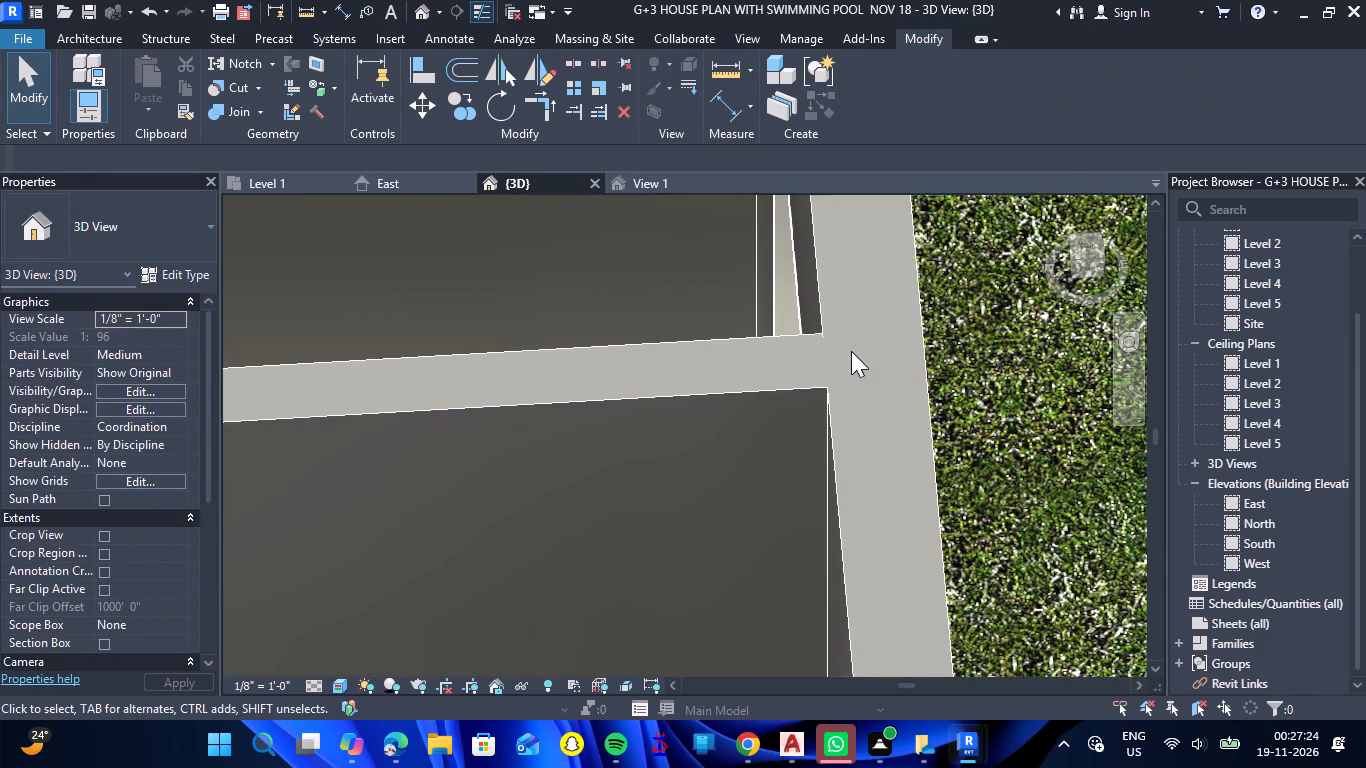
scroll(816, 338, "down", 6)
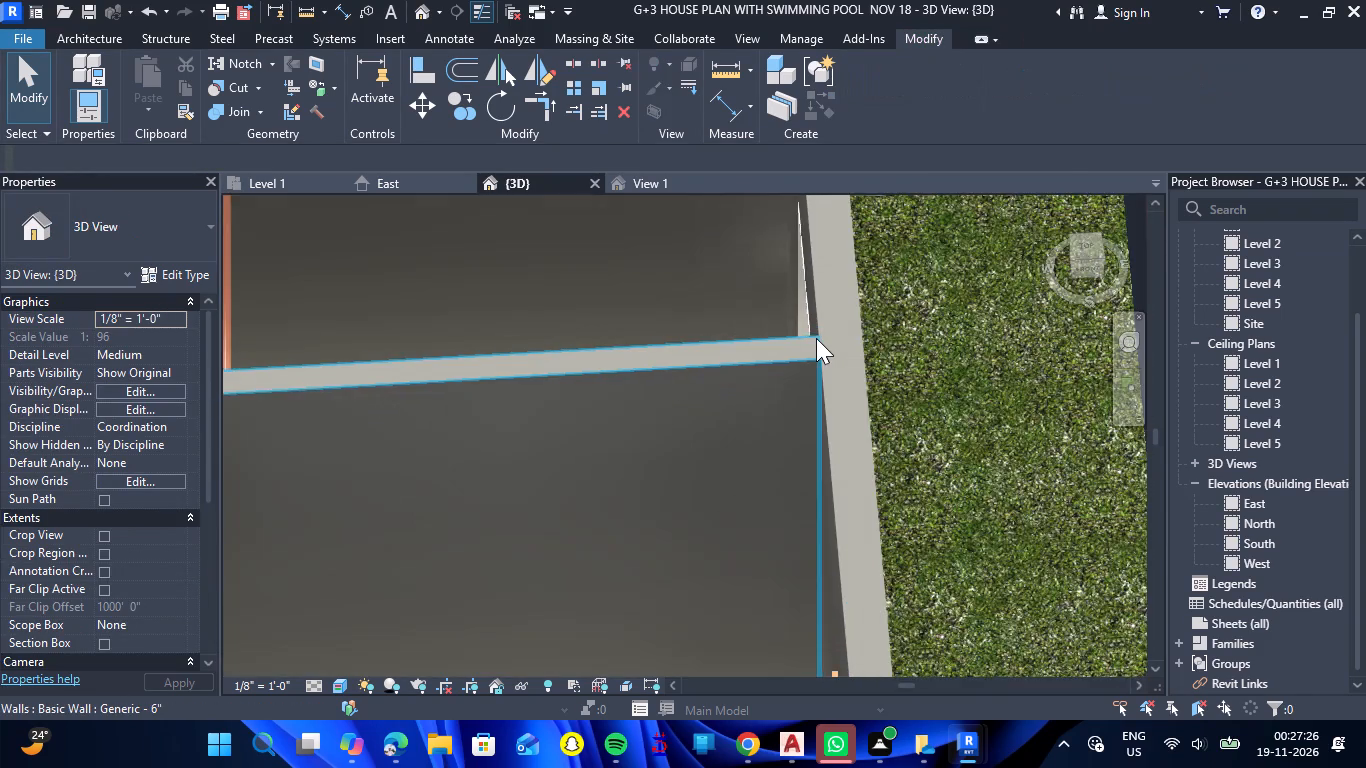
scroll(816, 338, "down", 9)
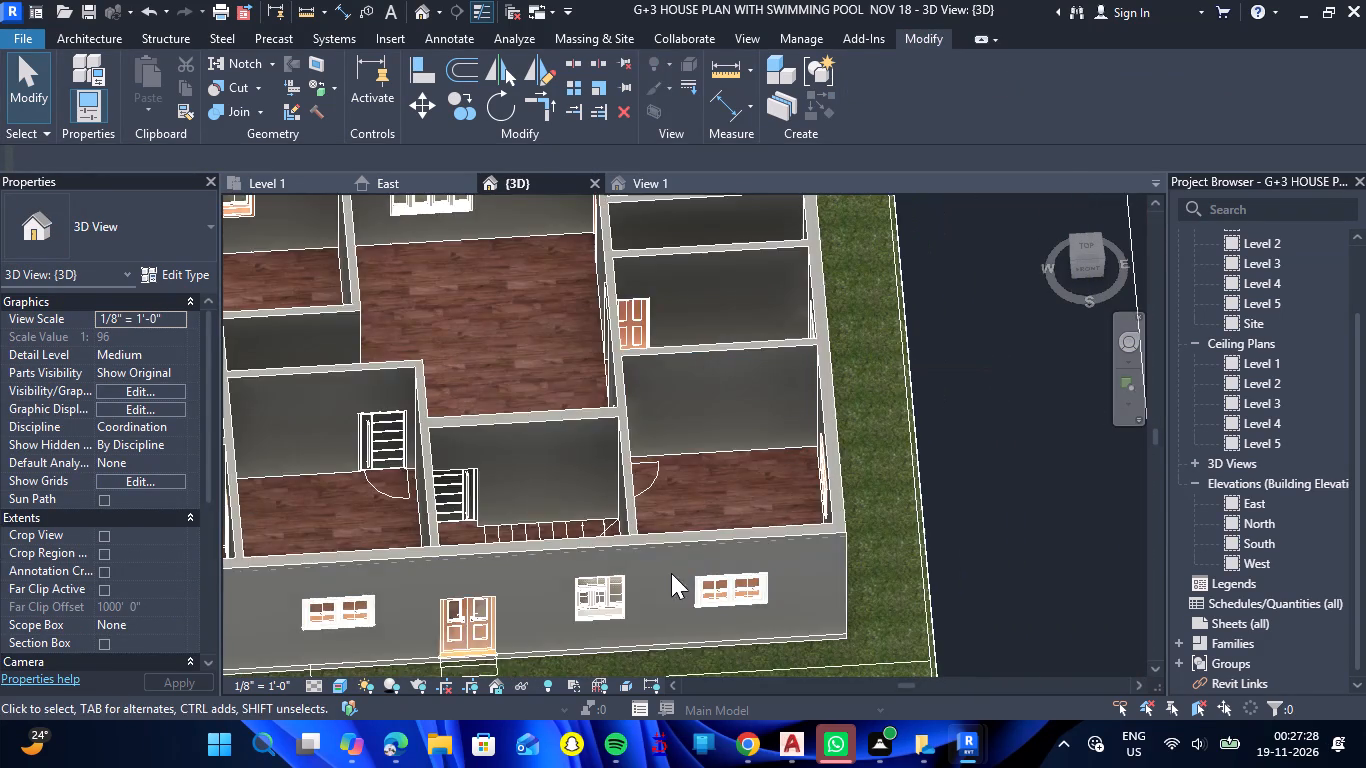
scroll(654, 570, "up", 6)
left_click(572, 70)
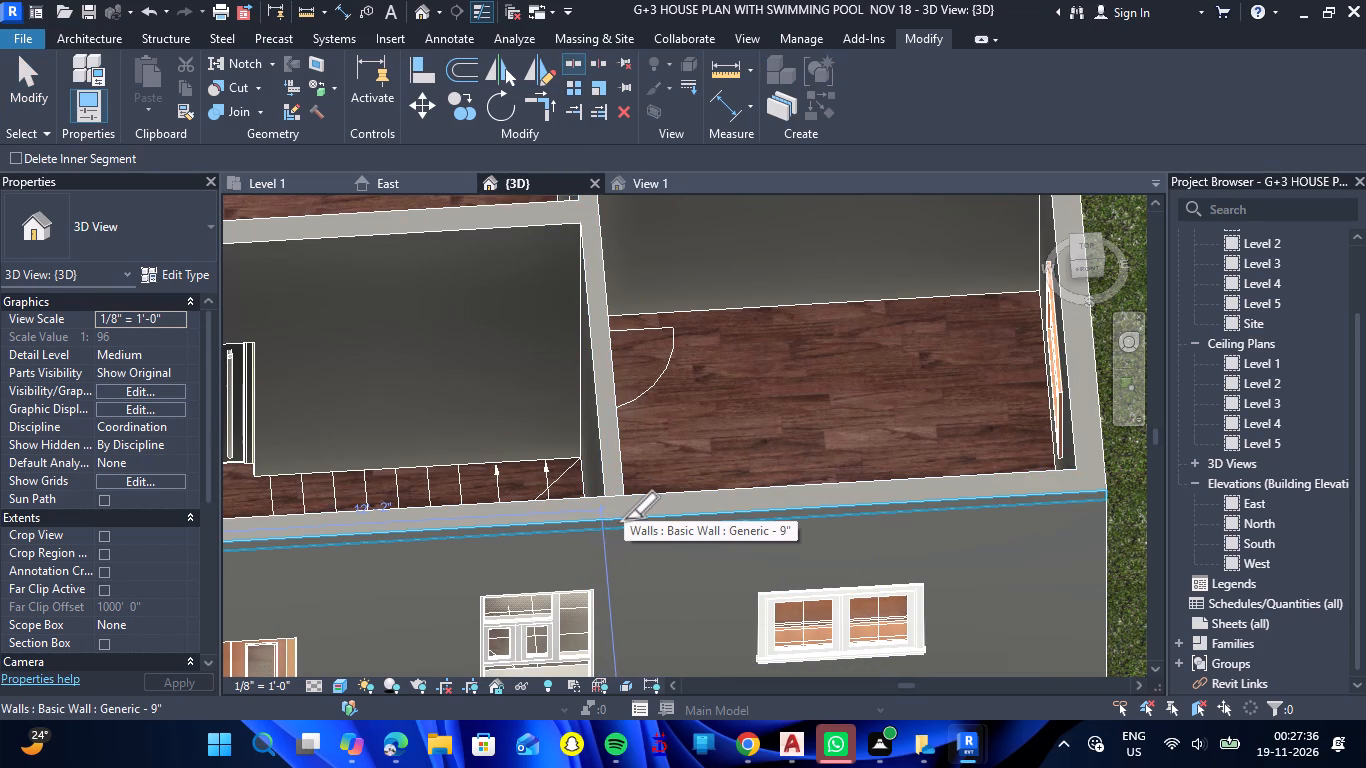
scroll(620, 530, "up", 6)
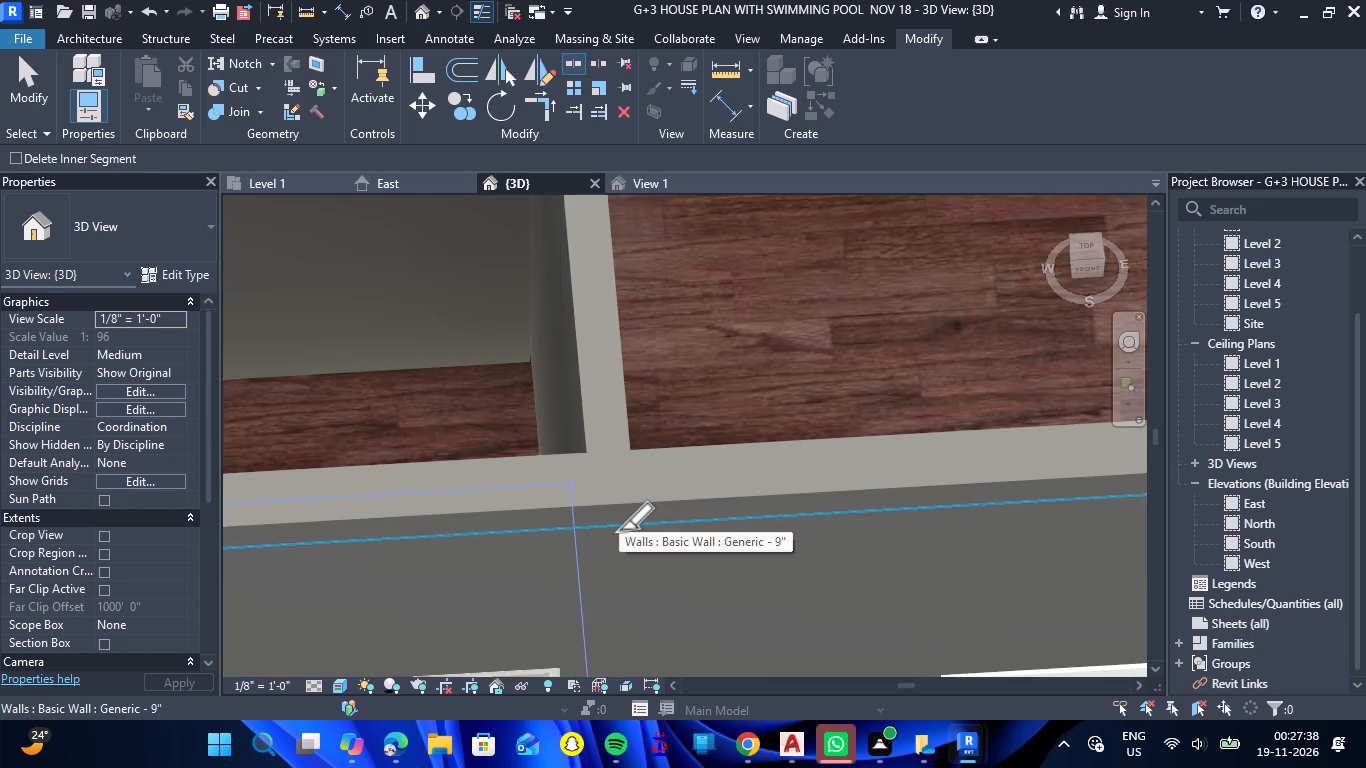
scroll(619, 530, "up", 2)
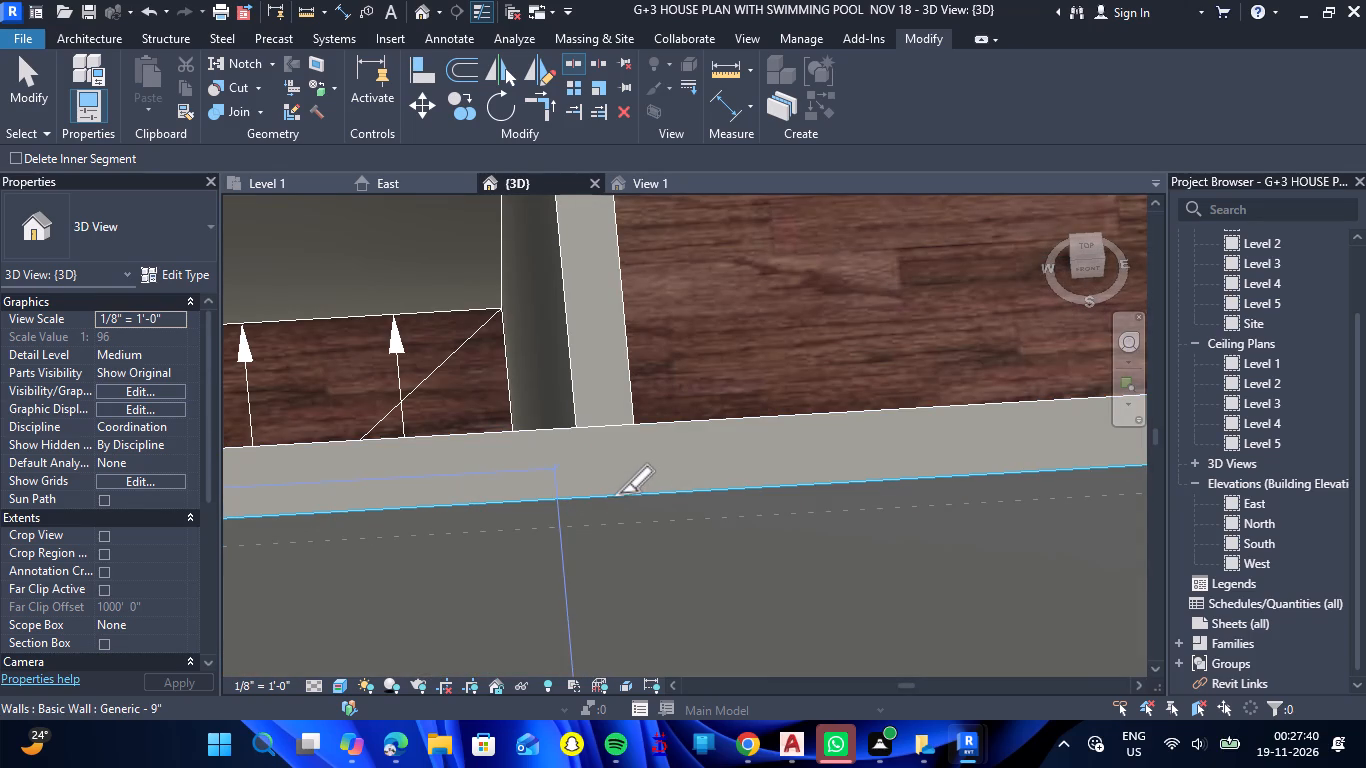
double_click(617, 493)
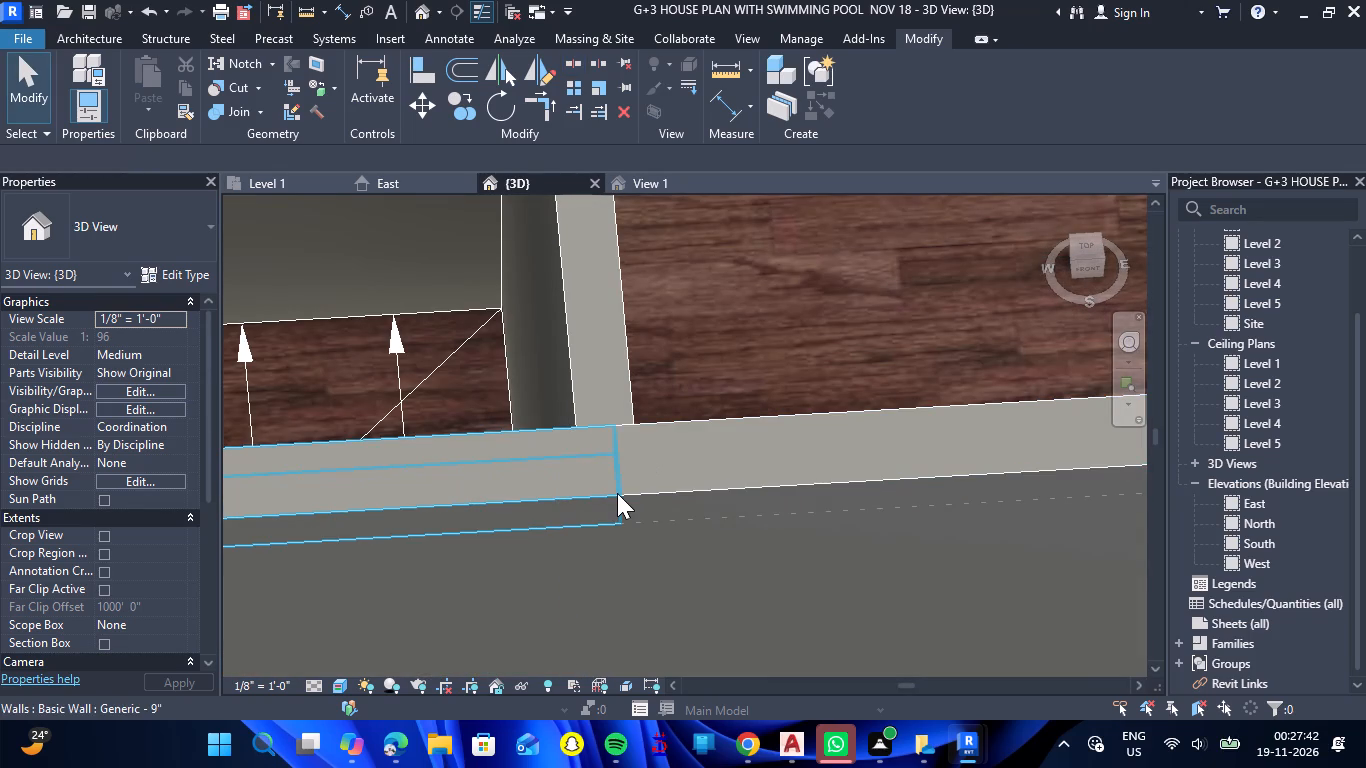
key("Escape")
scroll(649, 495, "down", 6)
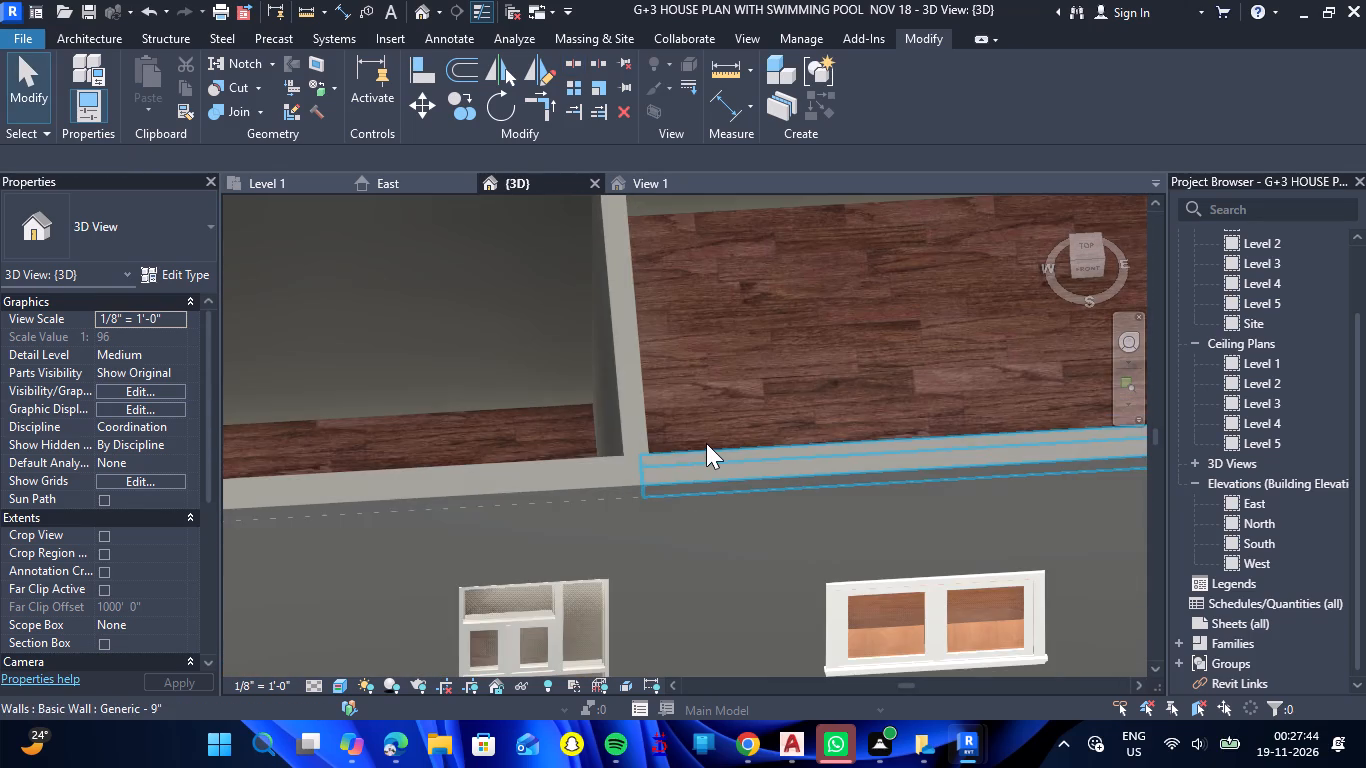
key("Escape")
key("Escape")
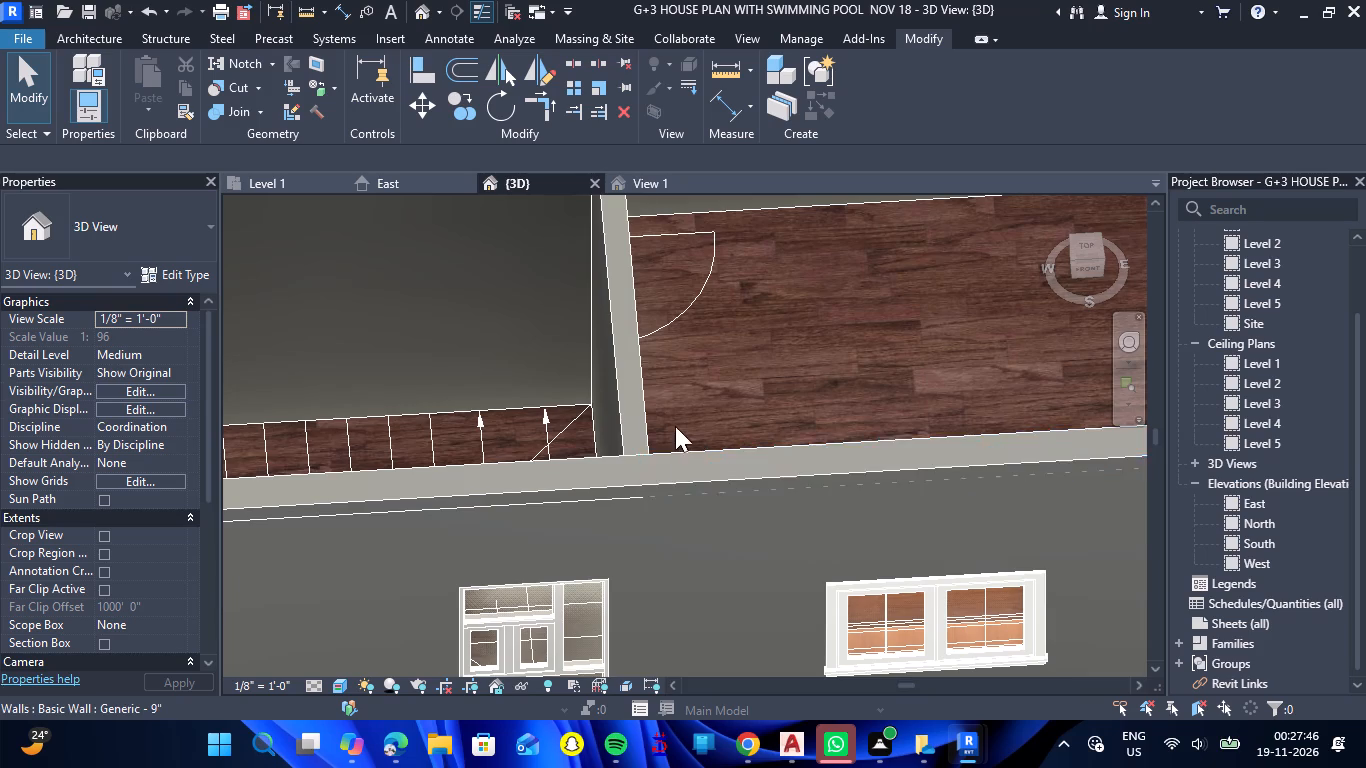
Inspect the split at the top of the south wall by selecting the segment along the southeast room.
scroll(675, 419, "down", 6)
left_click(696, 444)
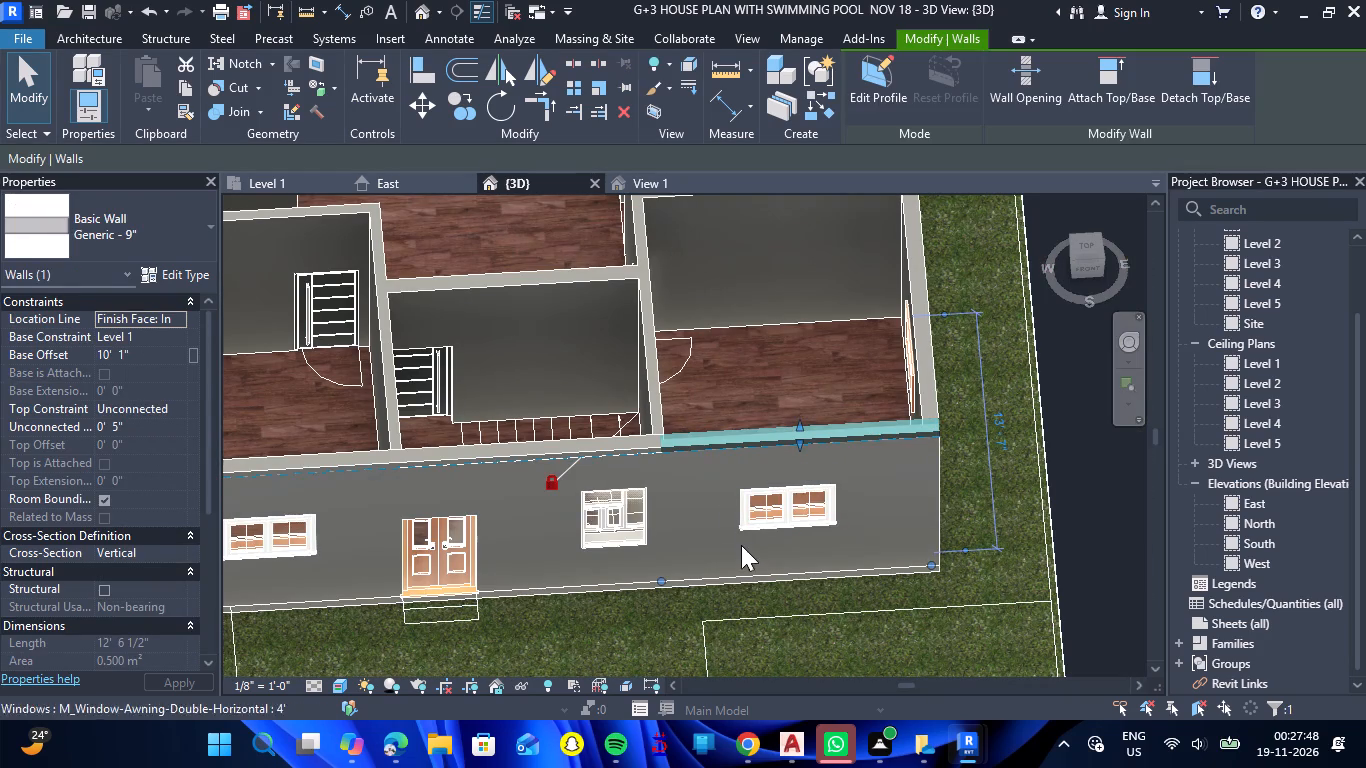
key("Escape")
scroll(670, 436, "up", 8)
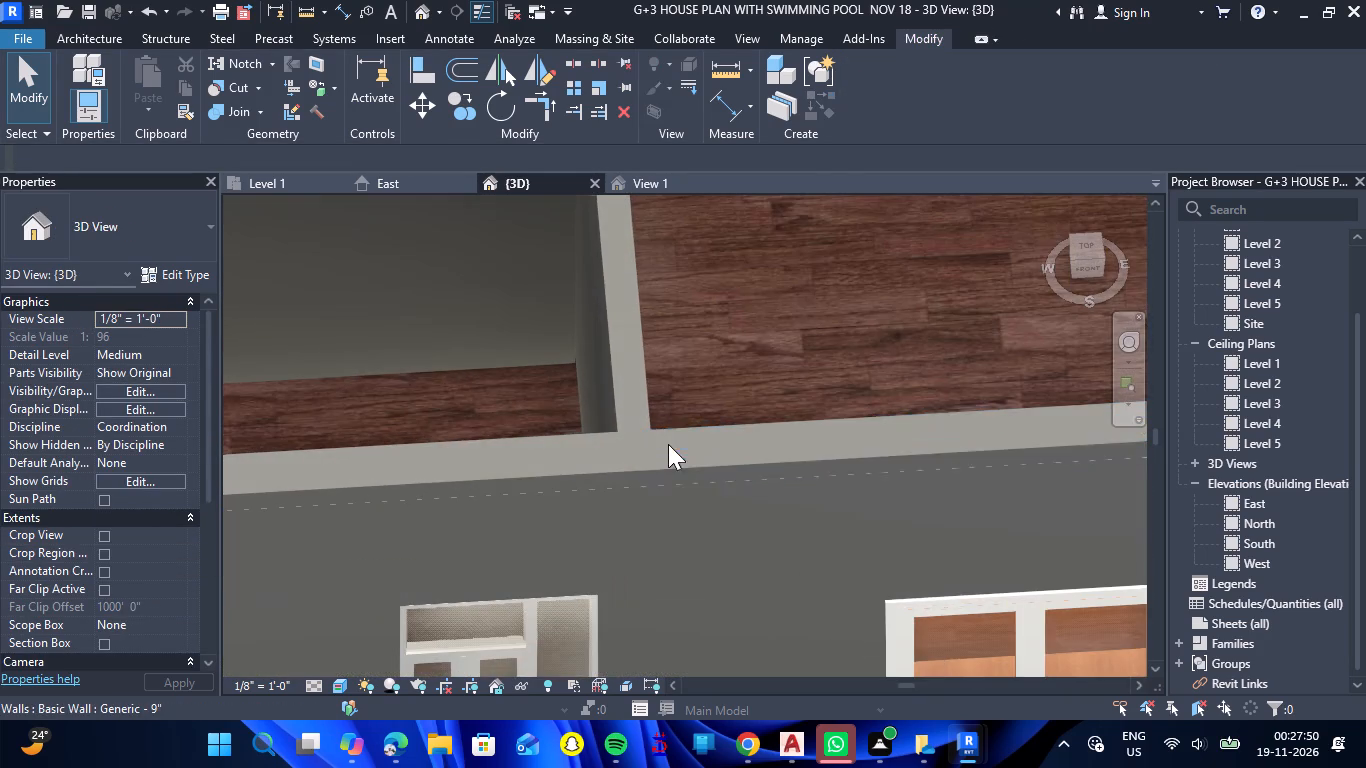
Select the south exterior wall at the southeast room partition to check how far the segment extends.
left_click(623, 490)
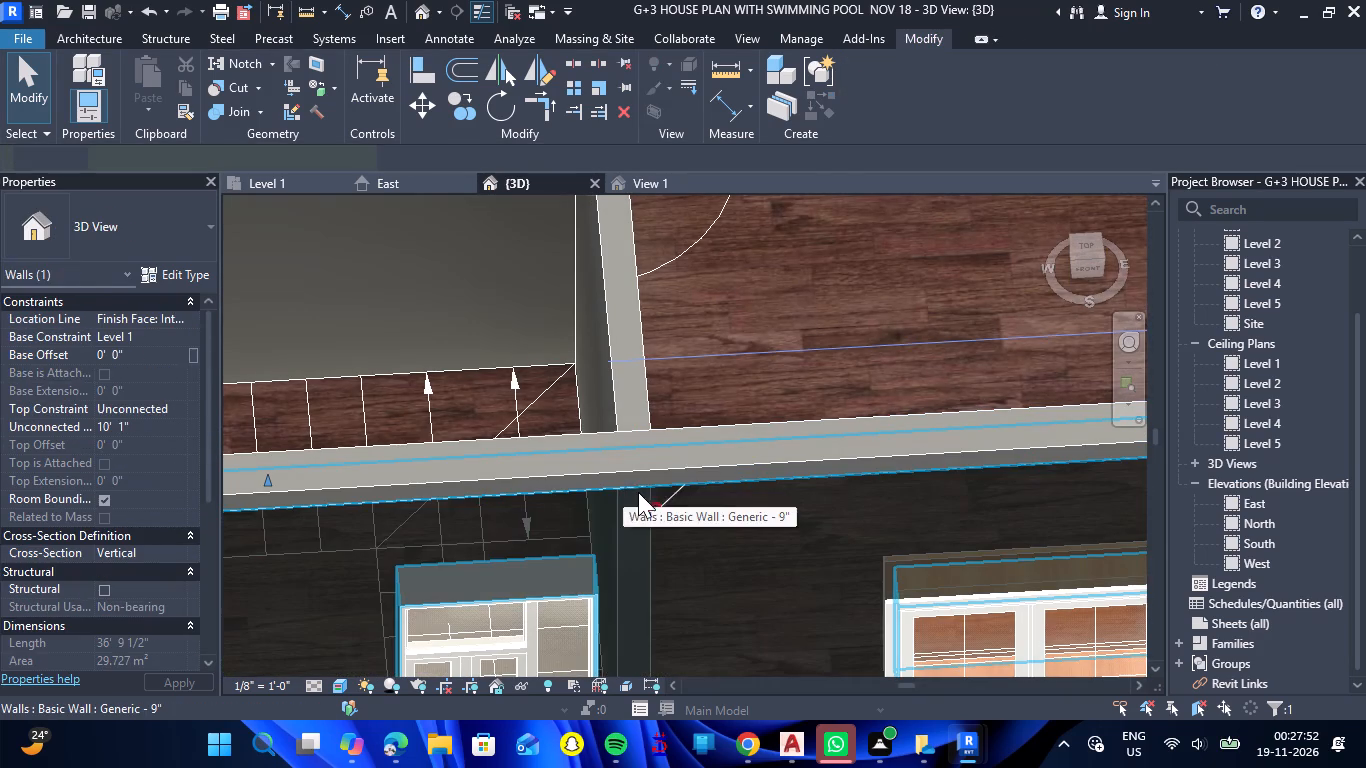
scroll(686, 447, "down", 8)
key("Escape")
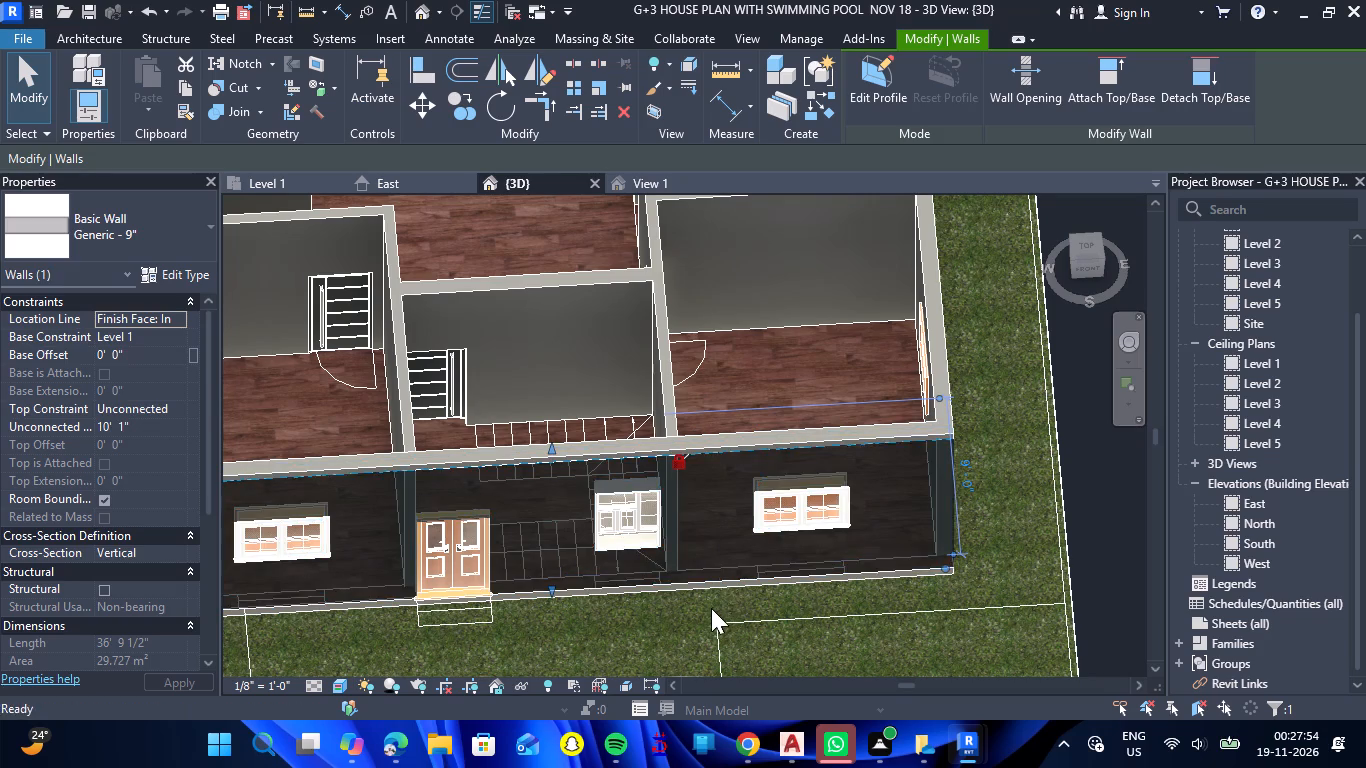
Paint the north wall of the northwest room and the north partition of the southeast room with BED ROOM WALL 2.
scroll(707, 609, "down", 6)
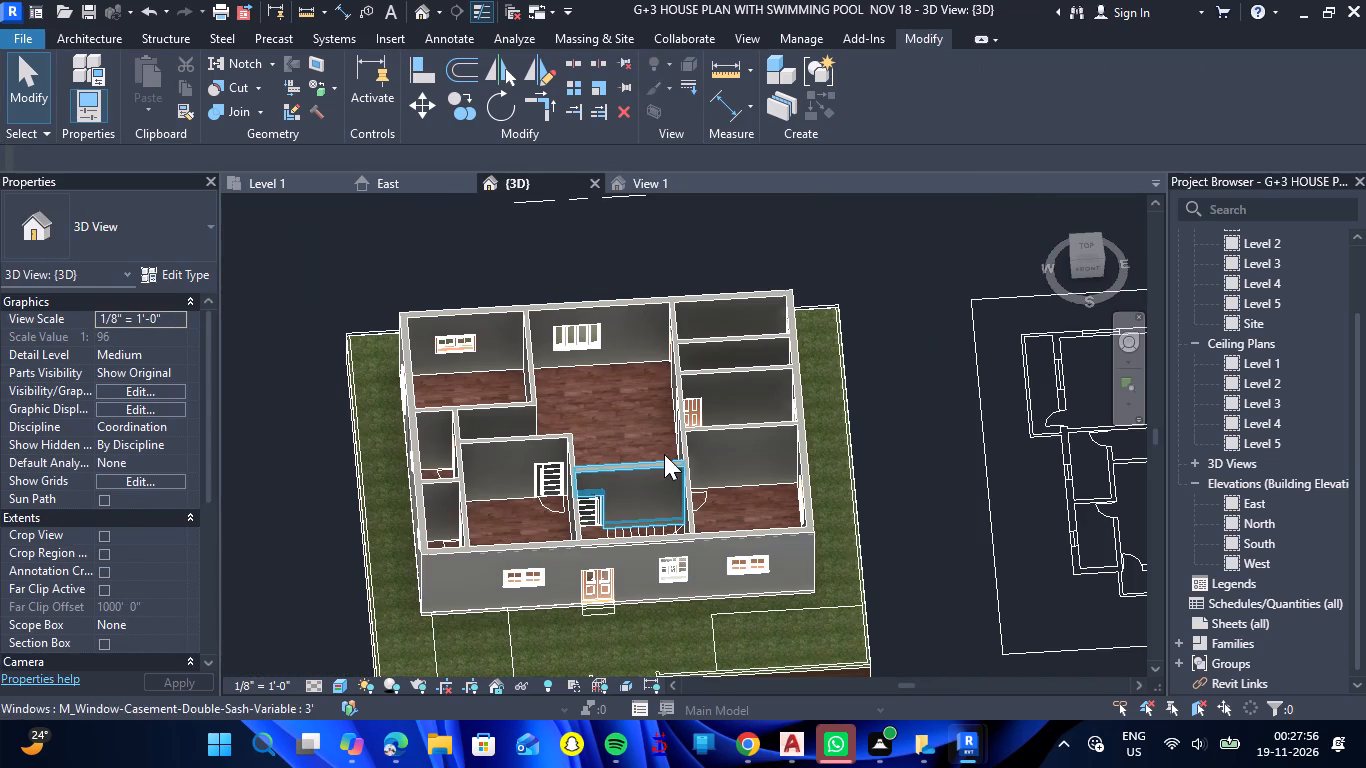
type("PT")
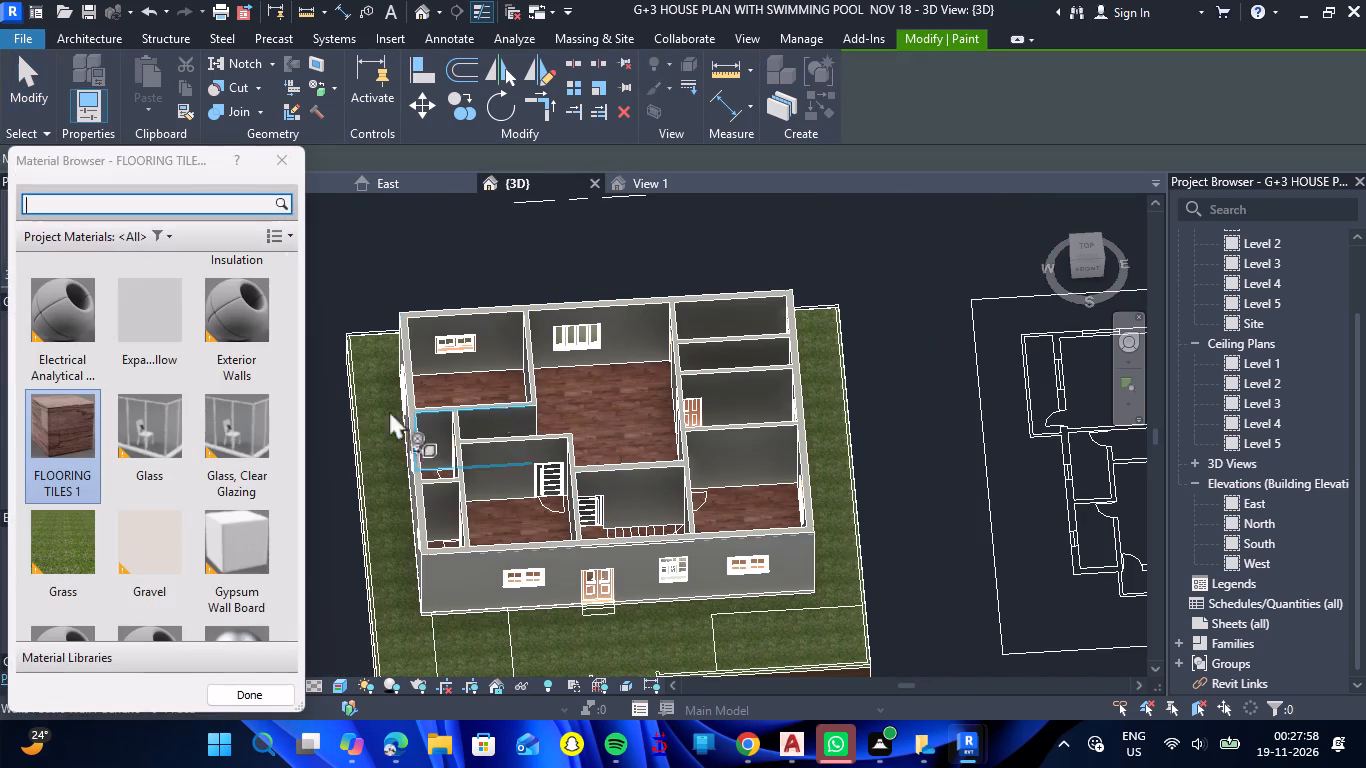
left_click(149, 197)
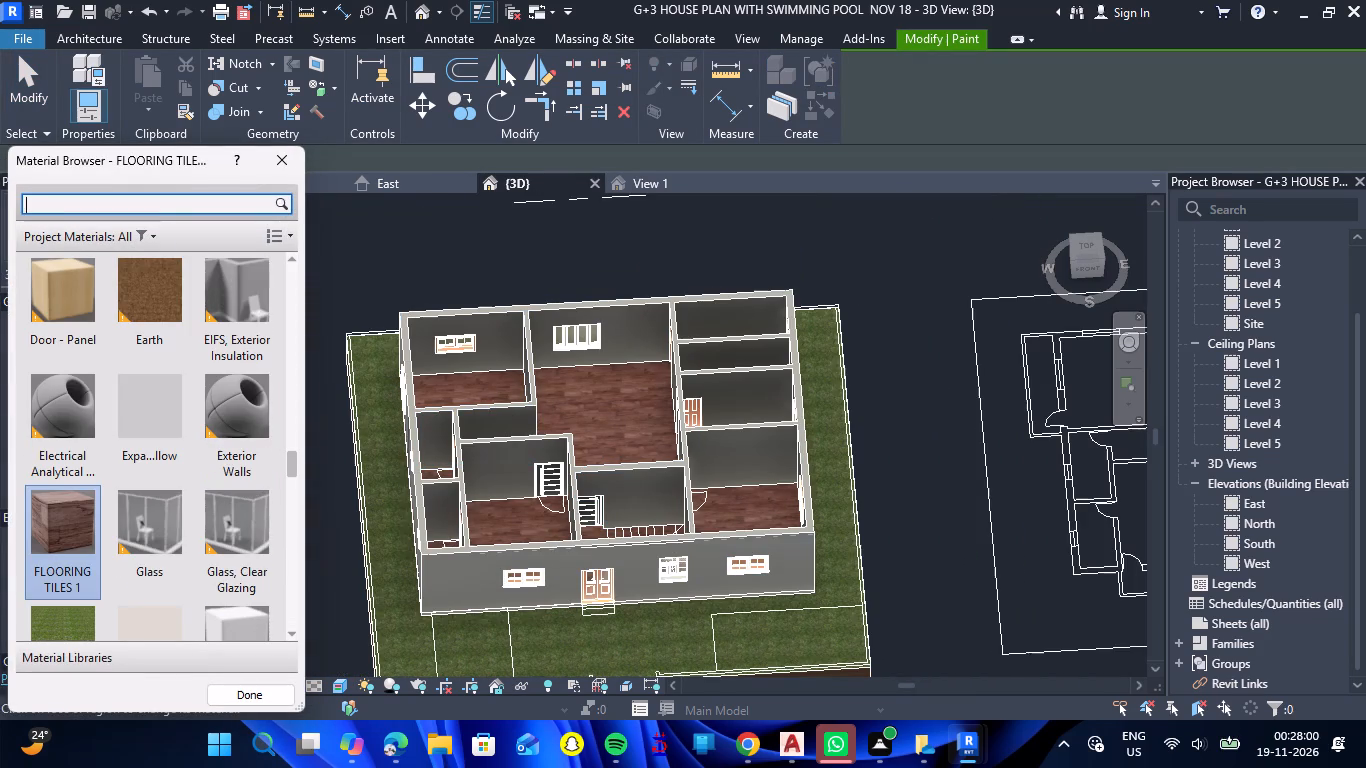
type("BE")
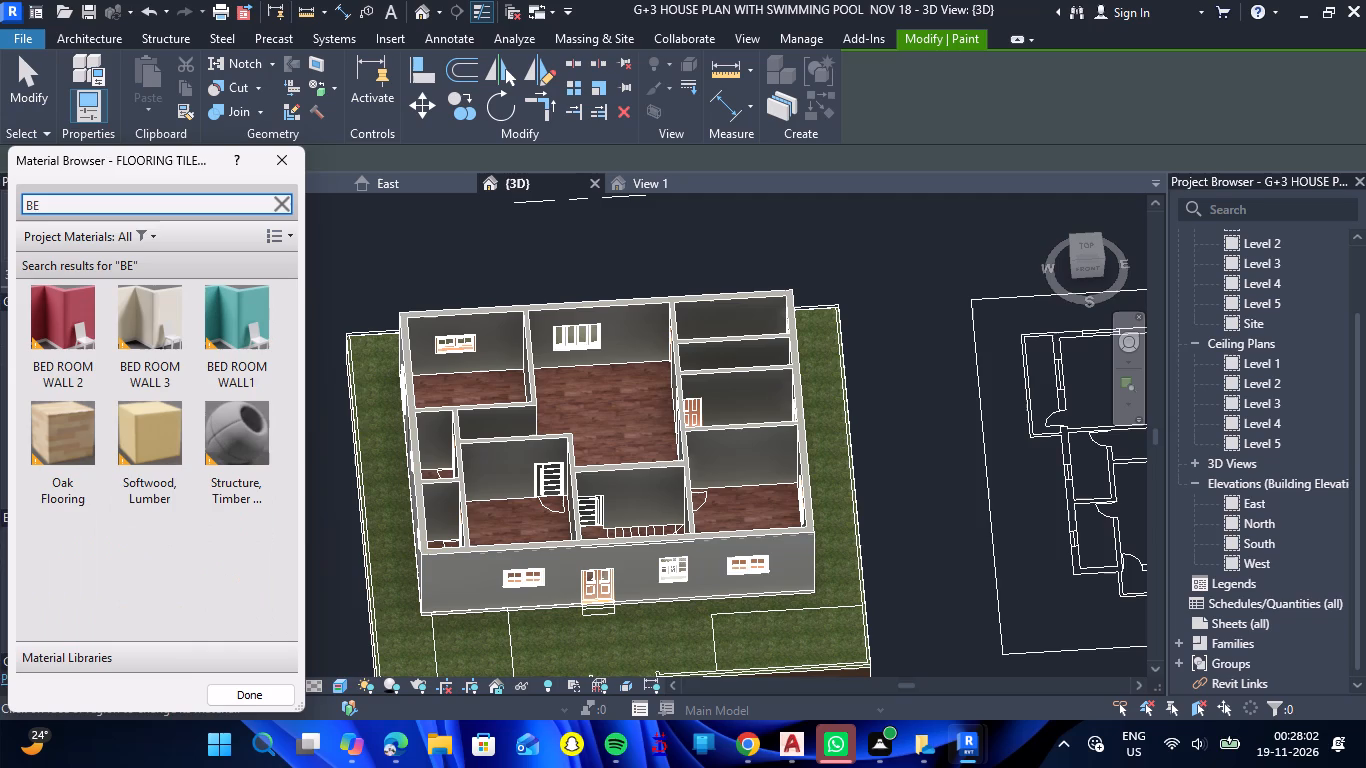
left_click(60, 357)
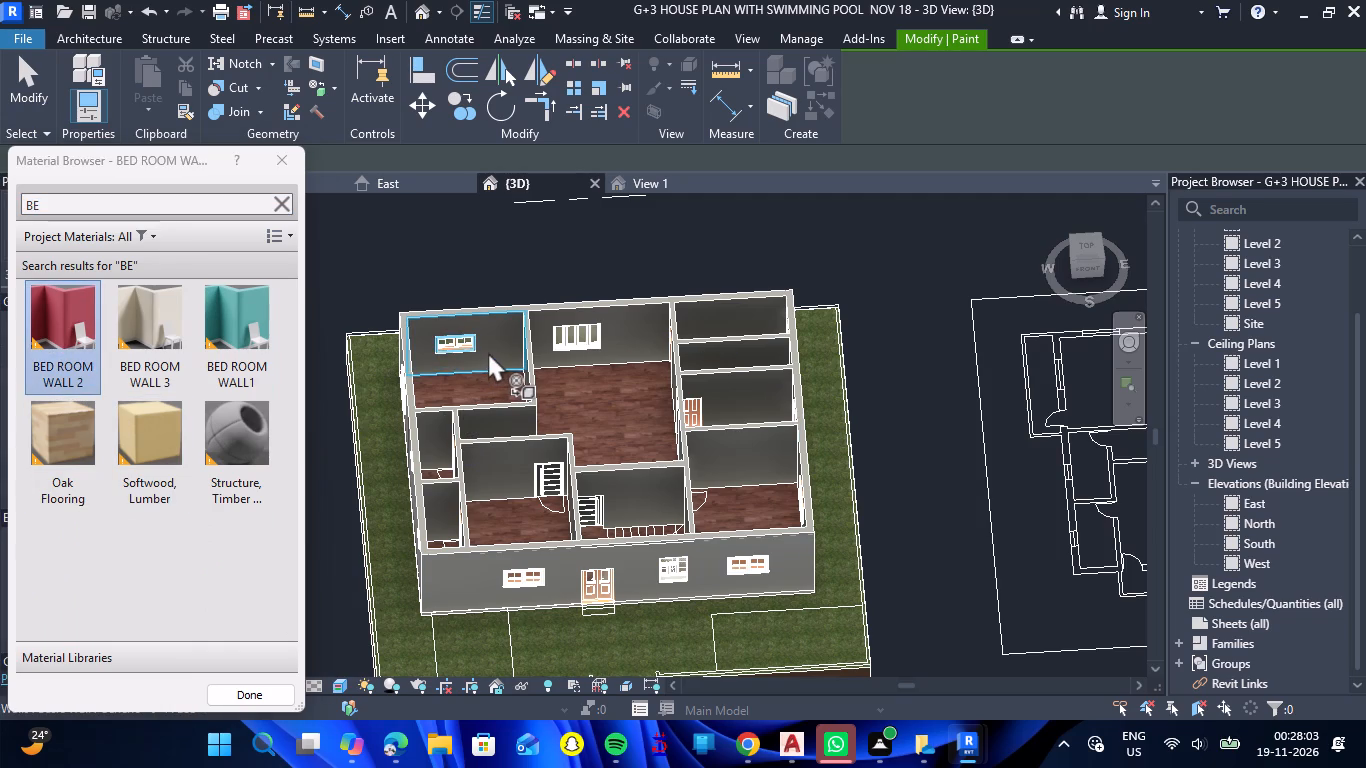
left_click(488, 352)
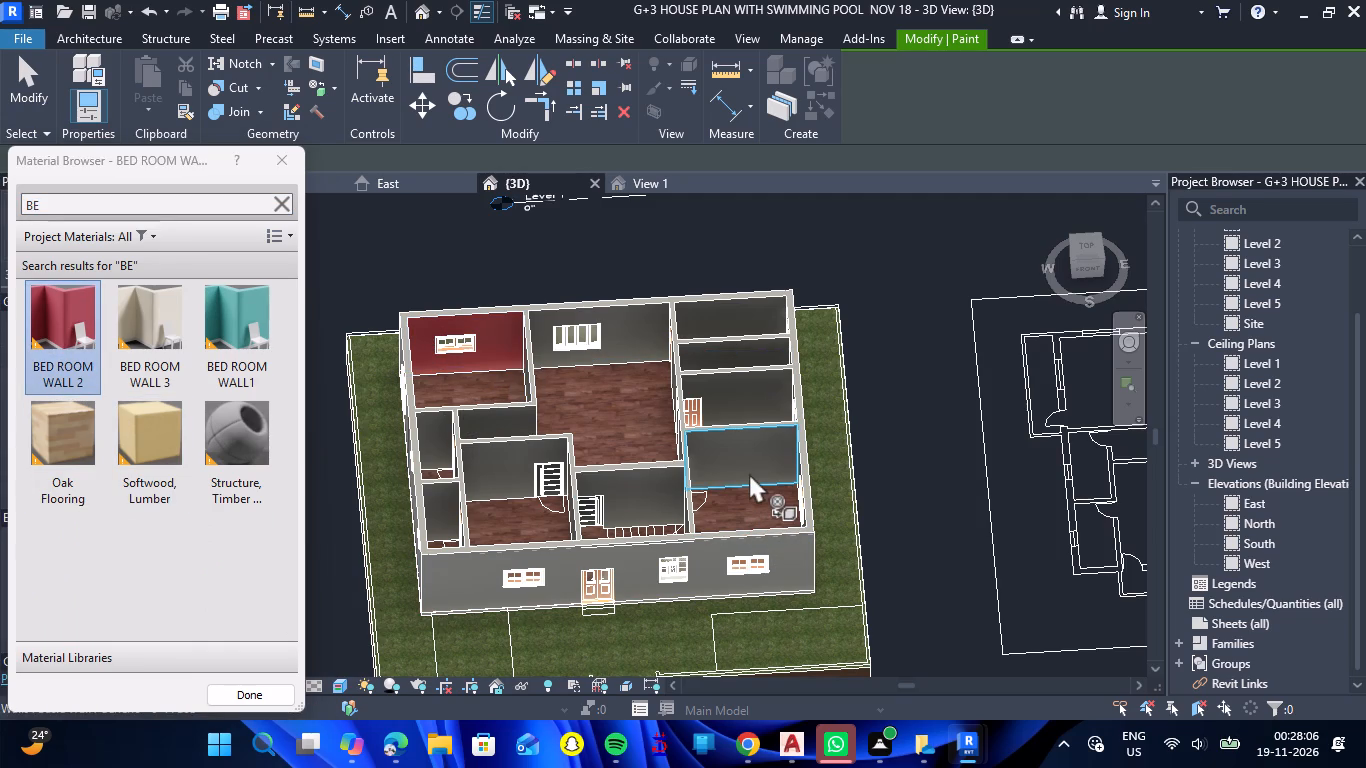
double_click(749, 473)
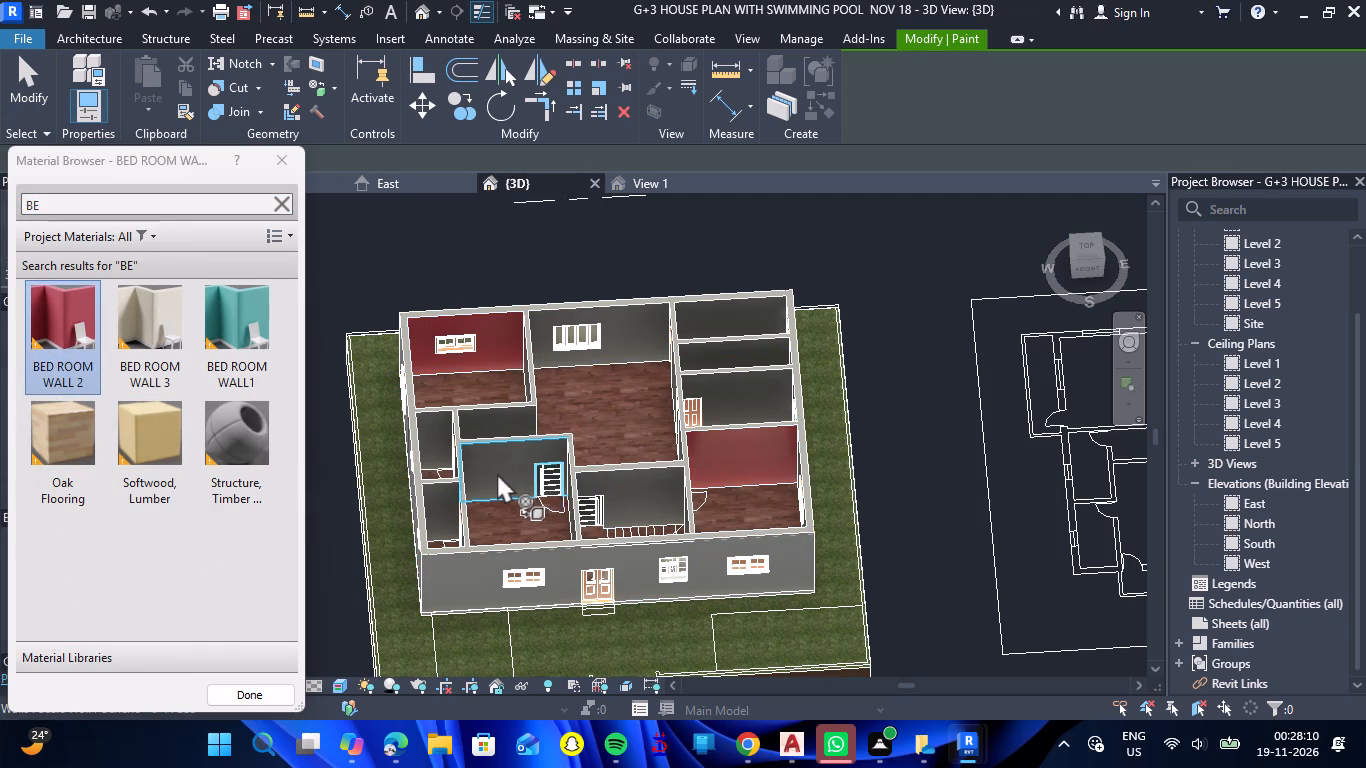
Repaint the house floor with FLOORING TILES 1 and end the Paint command.
left_click_drag(611, 423, 561, 442, "shift")
right_click_drag(611, 423, 561, 442, "shift")
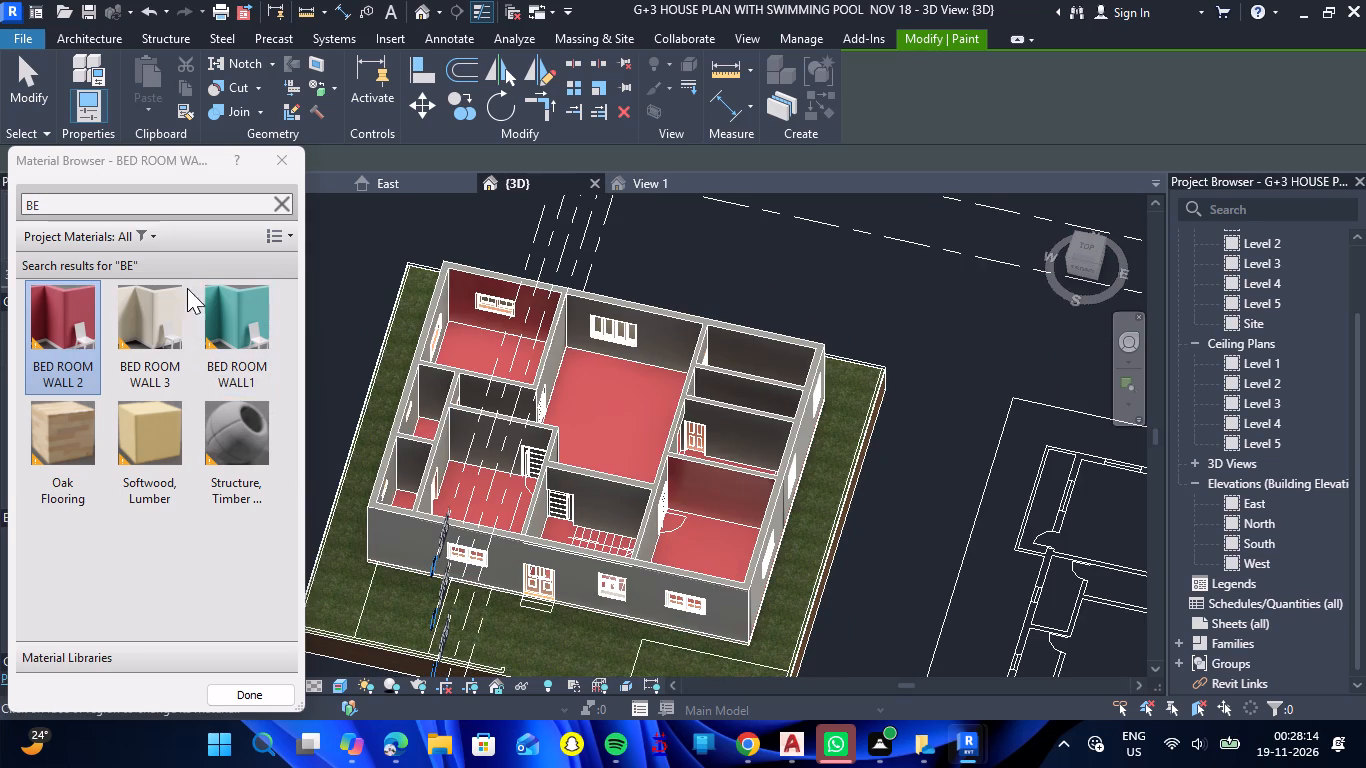
left_click(185, 210)
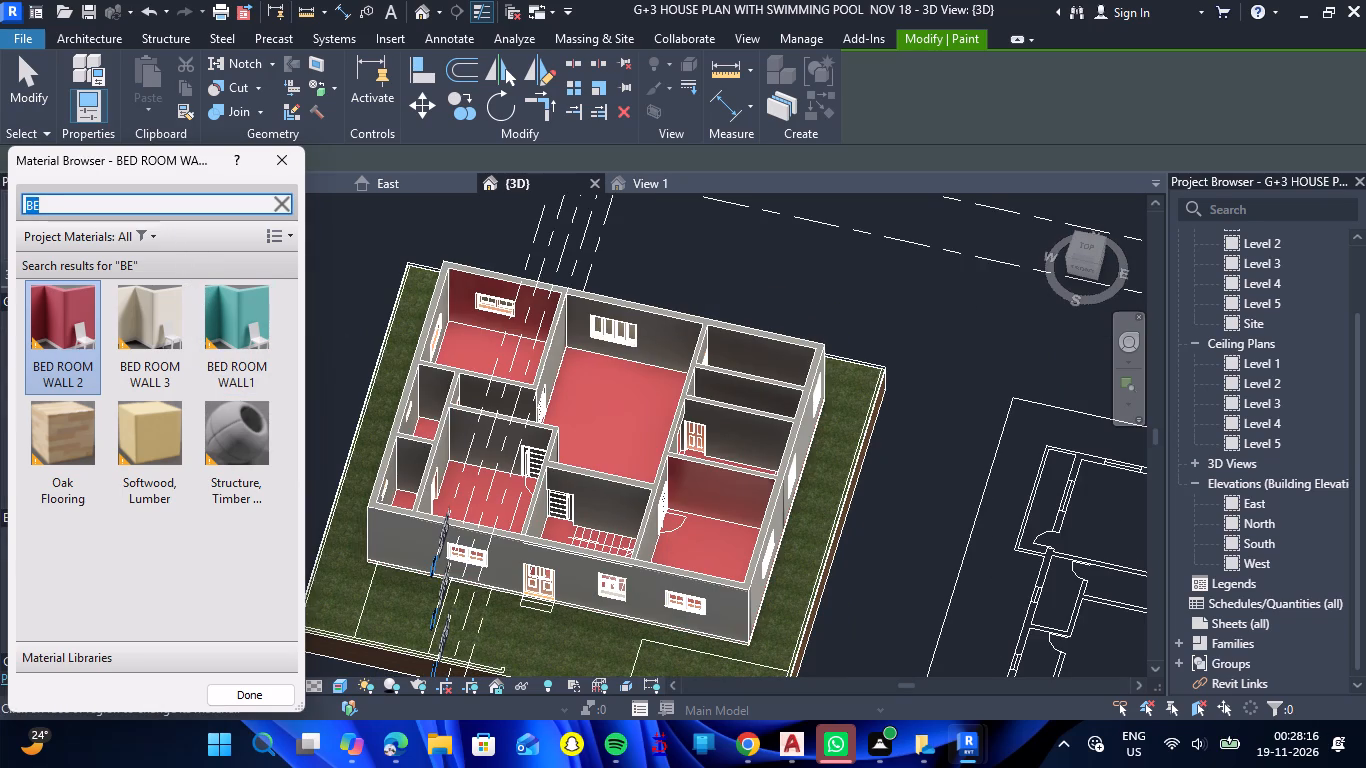
type("LI")
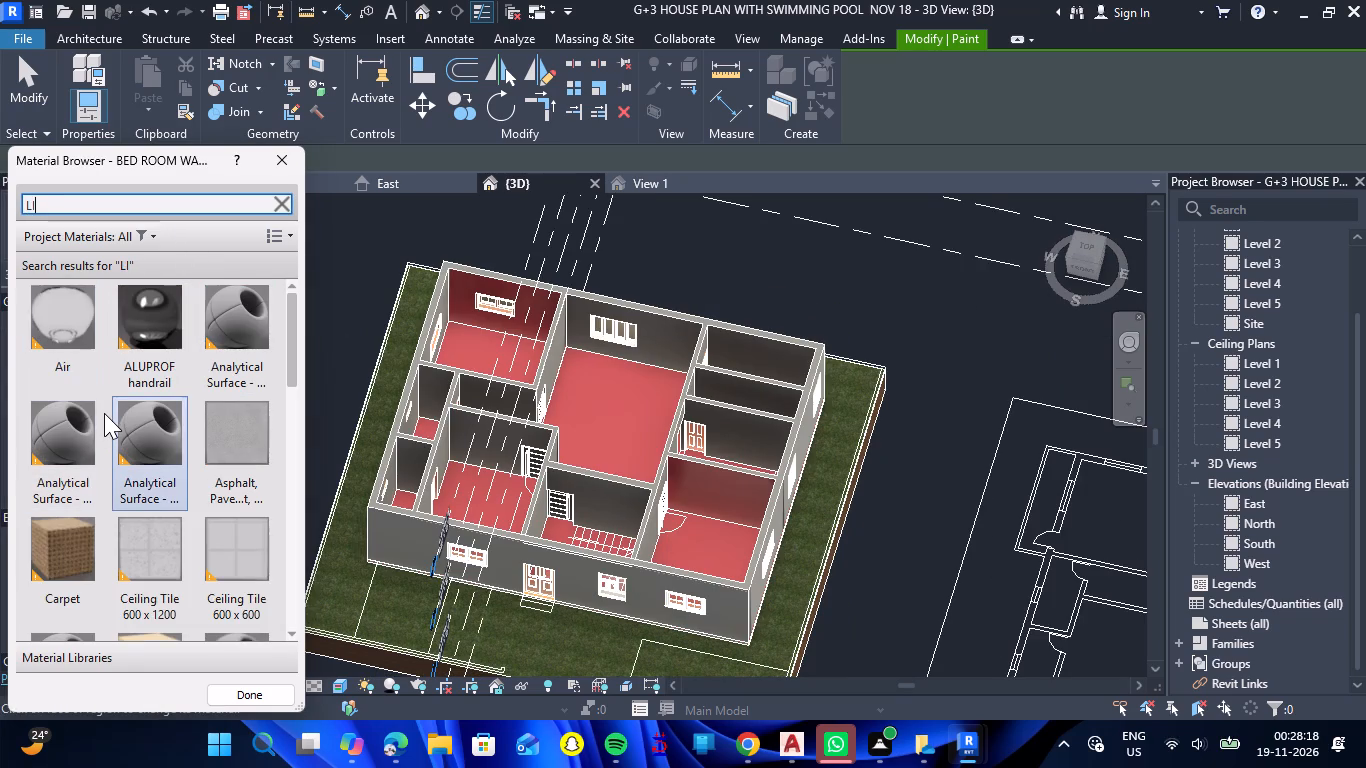
key("v")
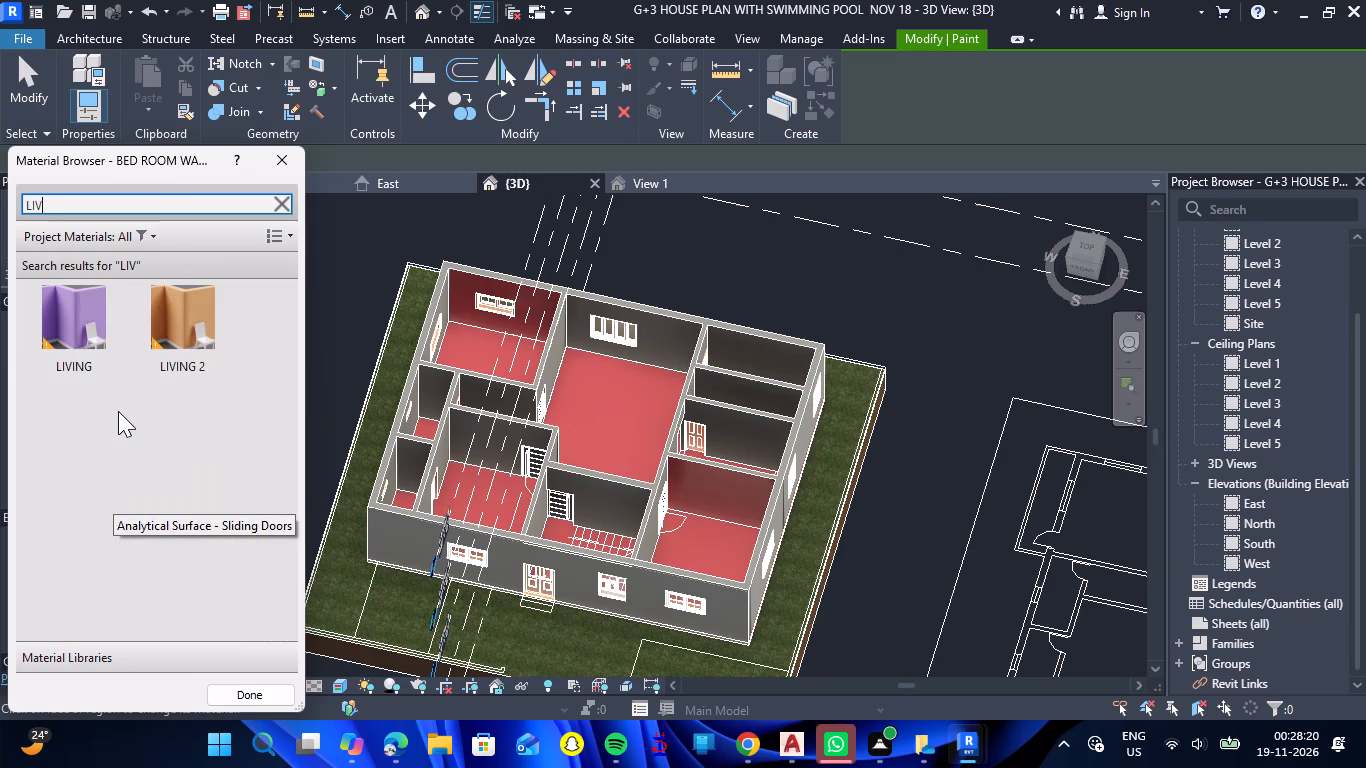
key("BackSpace")
key("BackSpace")
key("BackSpace")
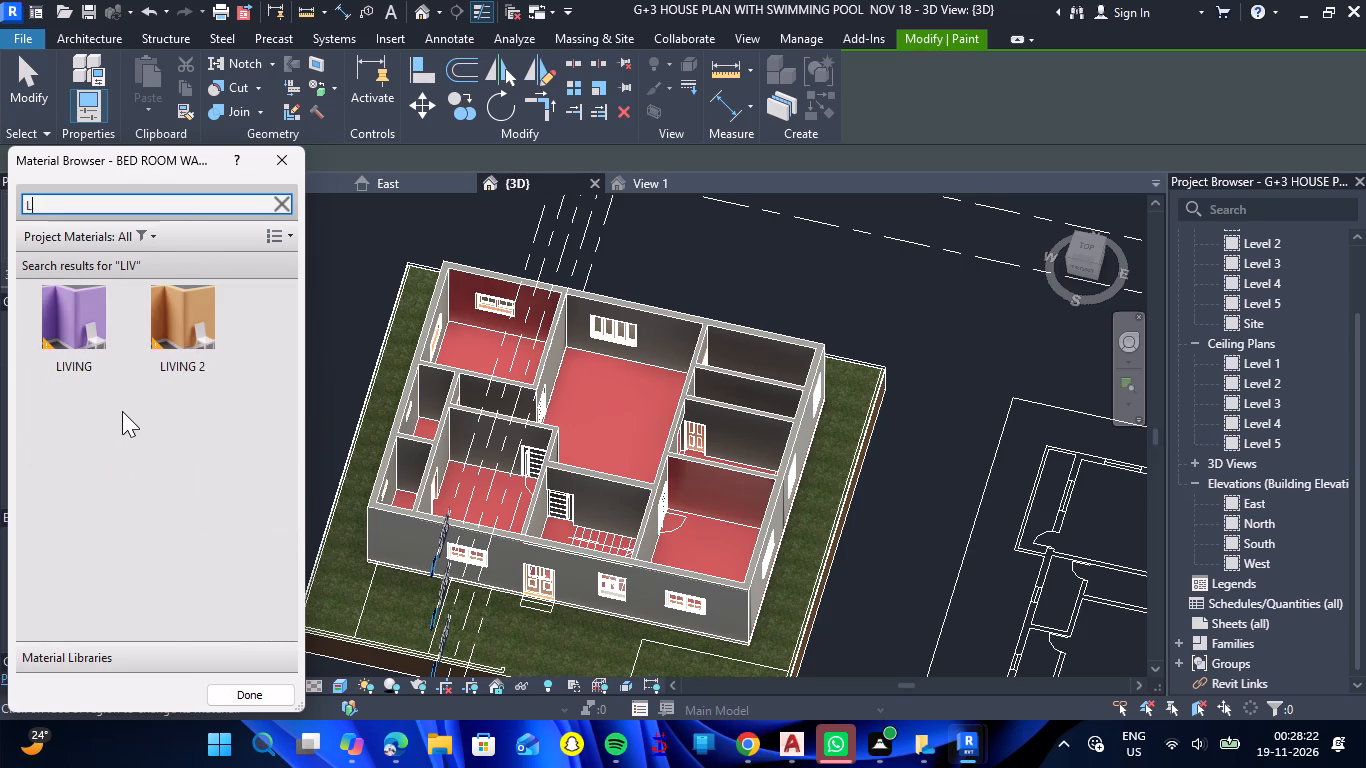
key("BackSpace")
type("FLOO")
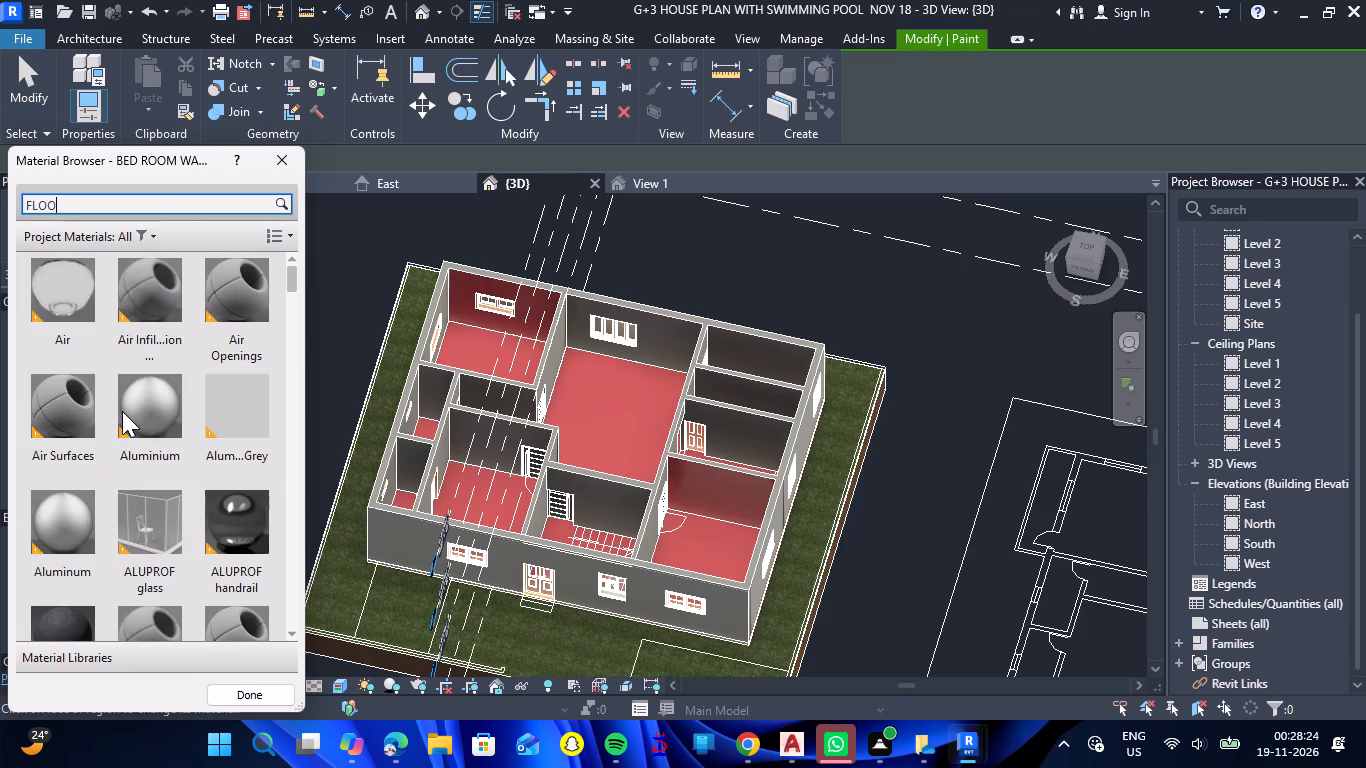
left_click(131, 429)
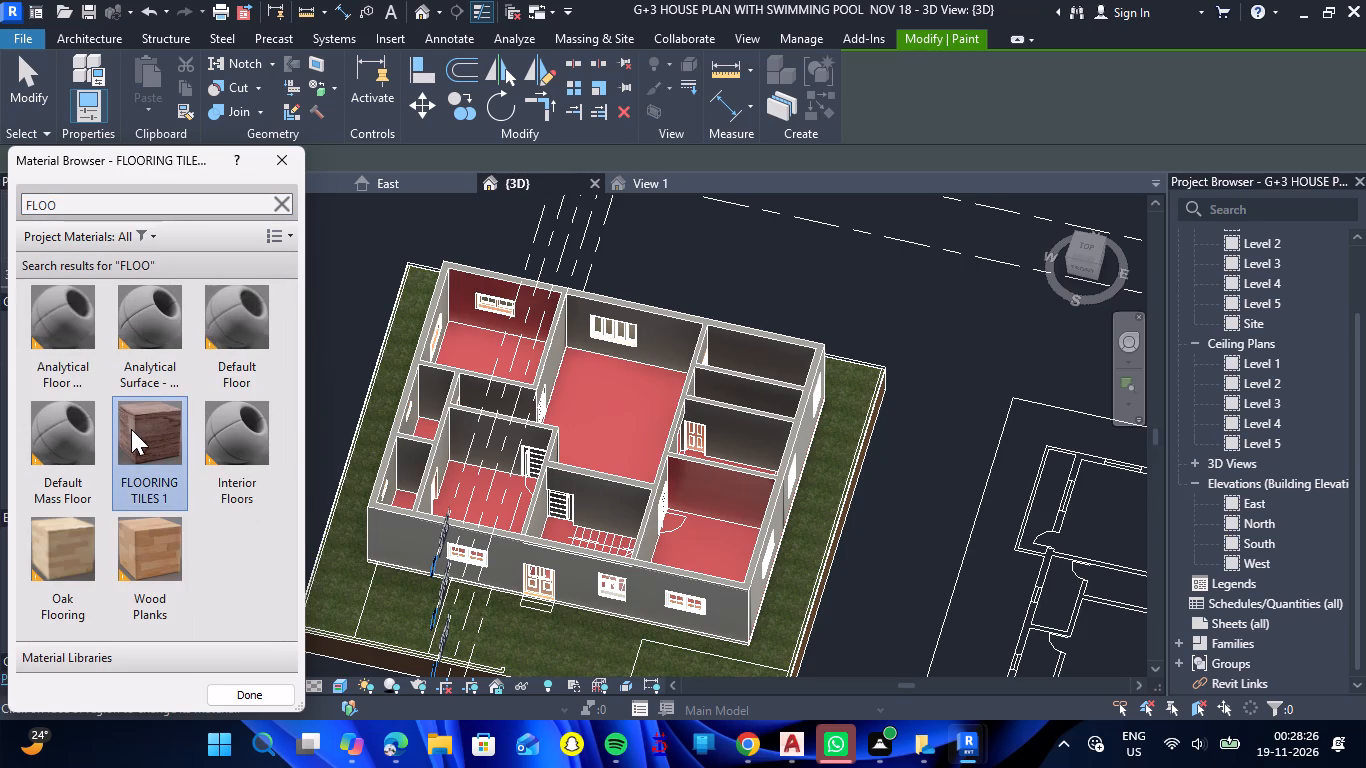
left_click(590, 408)
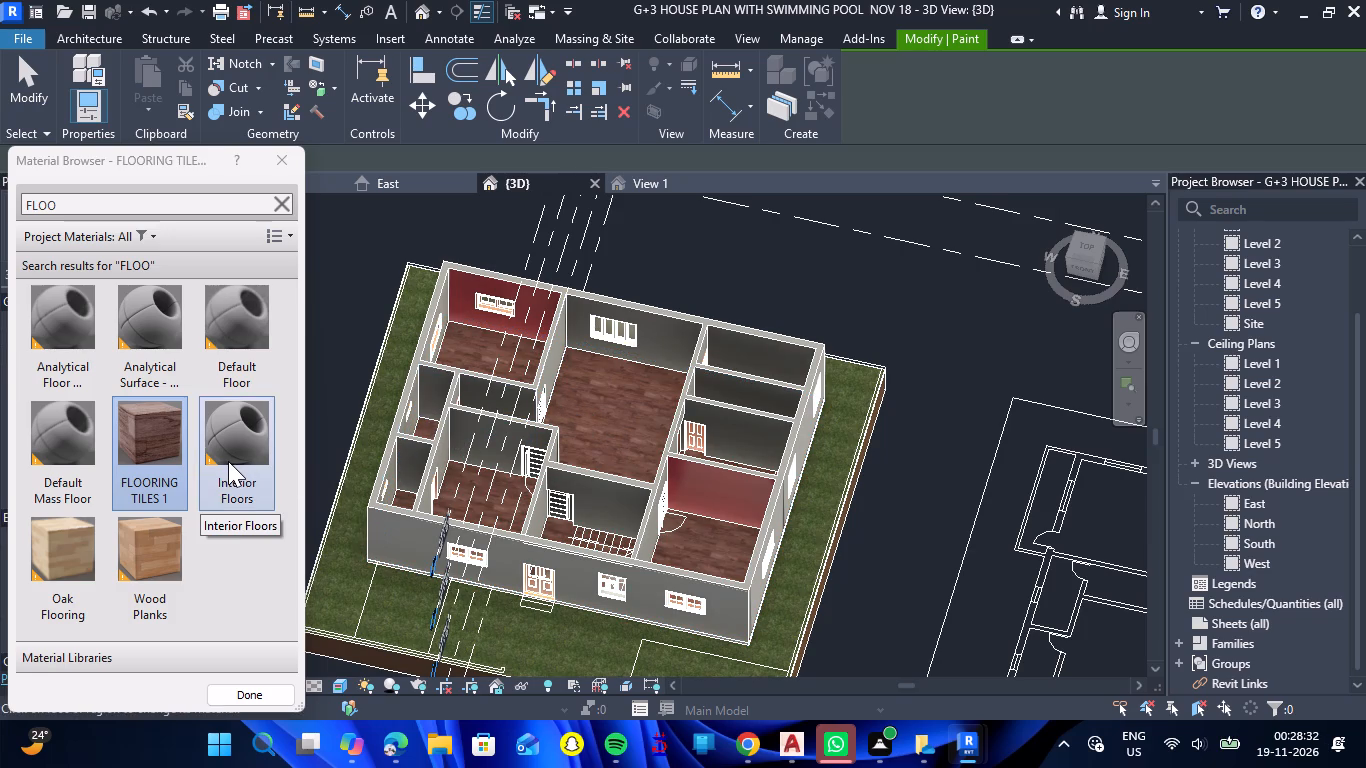
key("Escape")
Paint the inside of the northwest room's west wall with BED ROOM WALL 3.
scroll(414, 361, "up", 3)
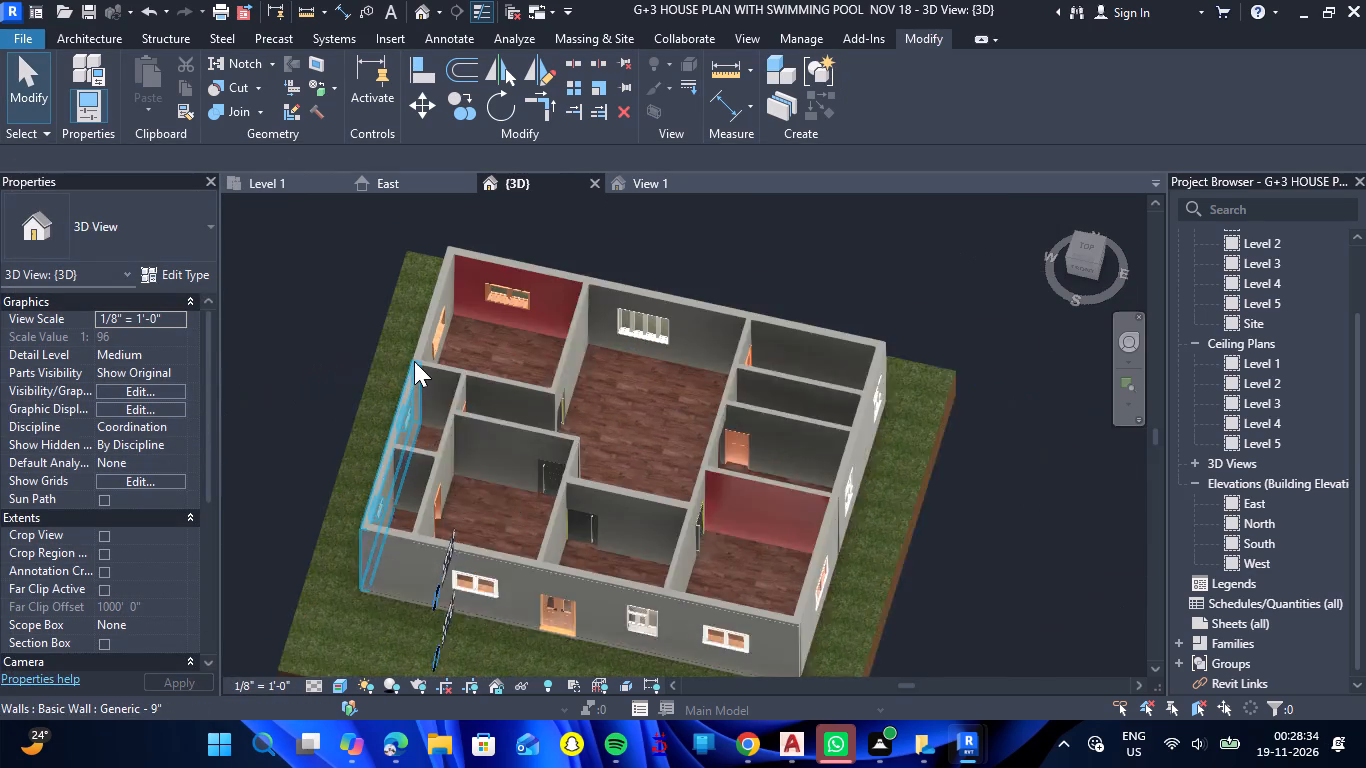
scroll(735, 242, "down", 5)
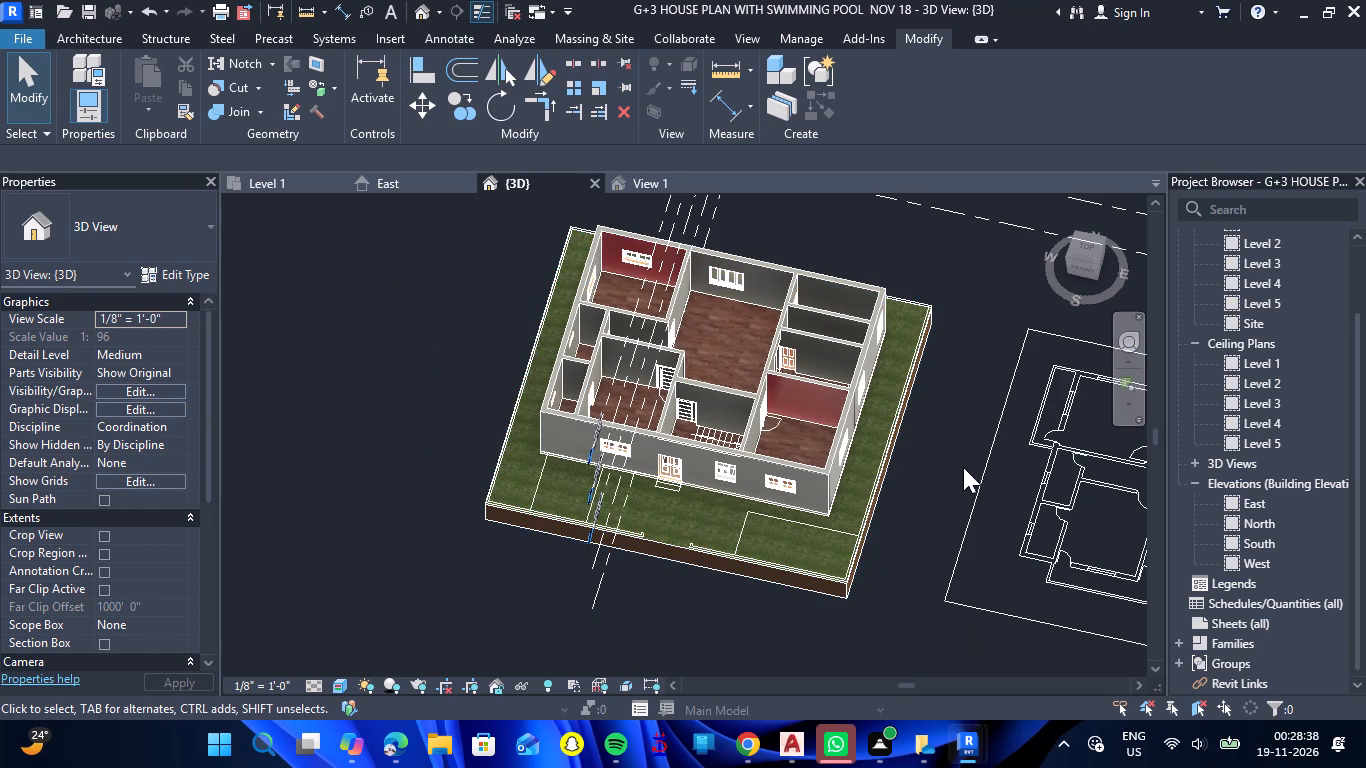
right_click_drag(940, 445, 782, 442, "shift")
left_click_drag(940, 445, 782, 442, "shift")
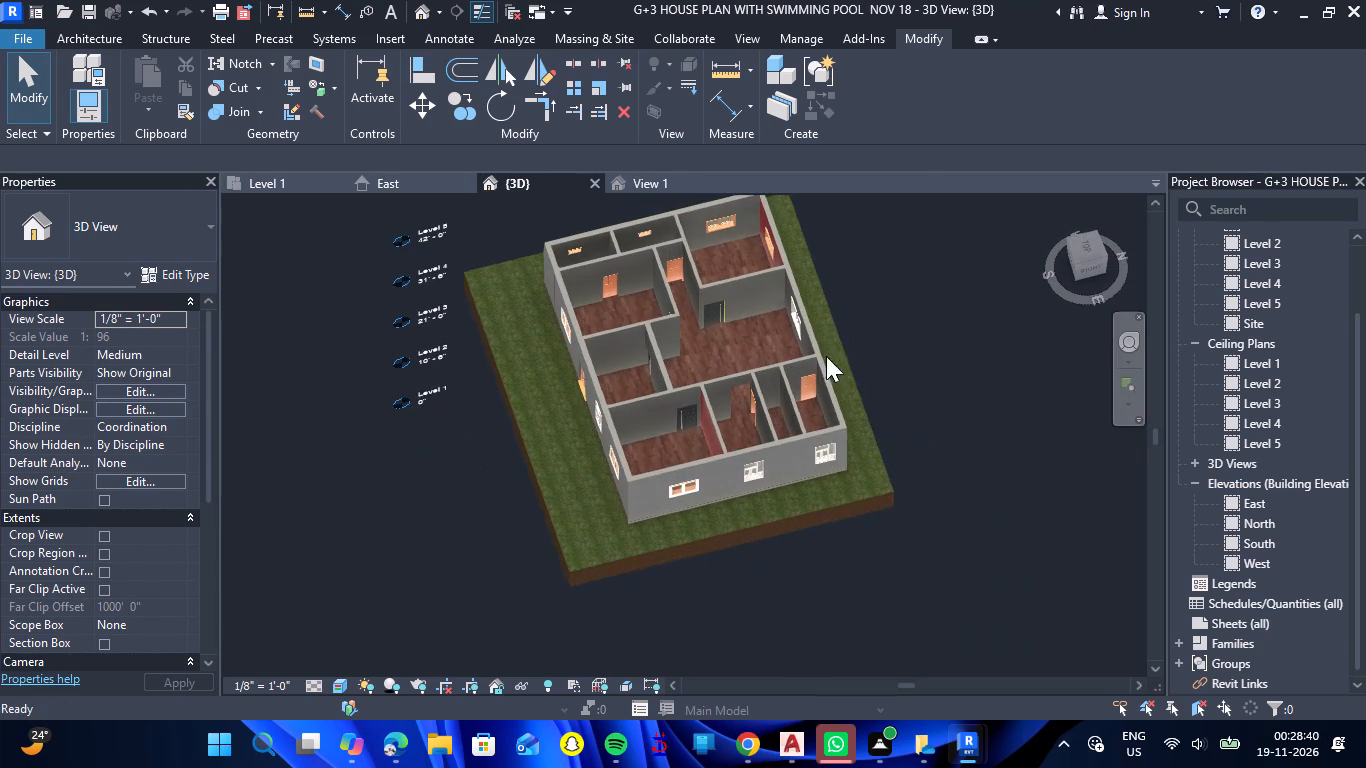
scroll(841, 280, "up", 3)
scroll(841, 280, "down", 5)
scroll(773, 180, "up", 6)
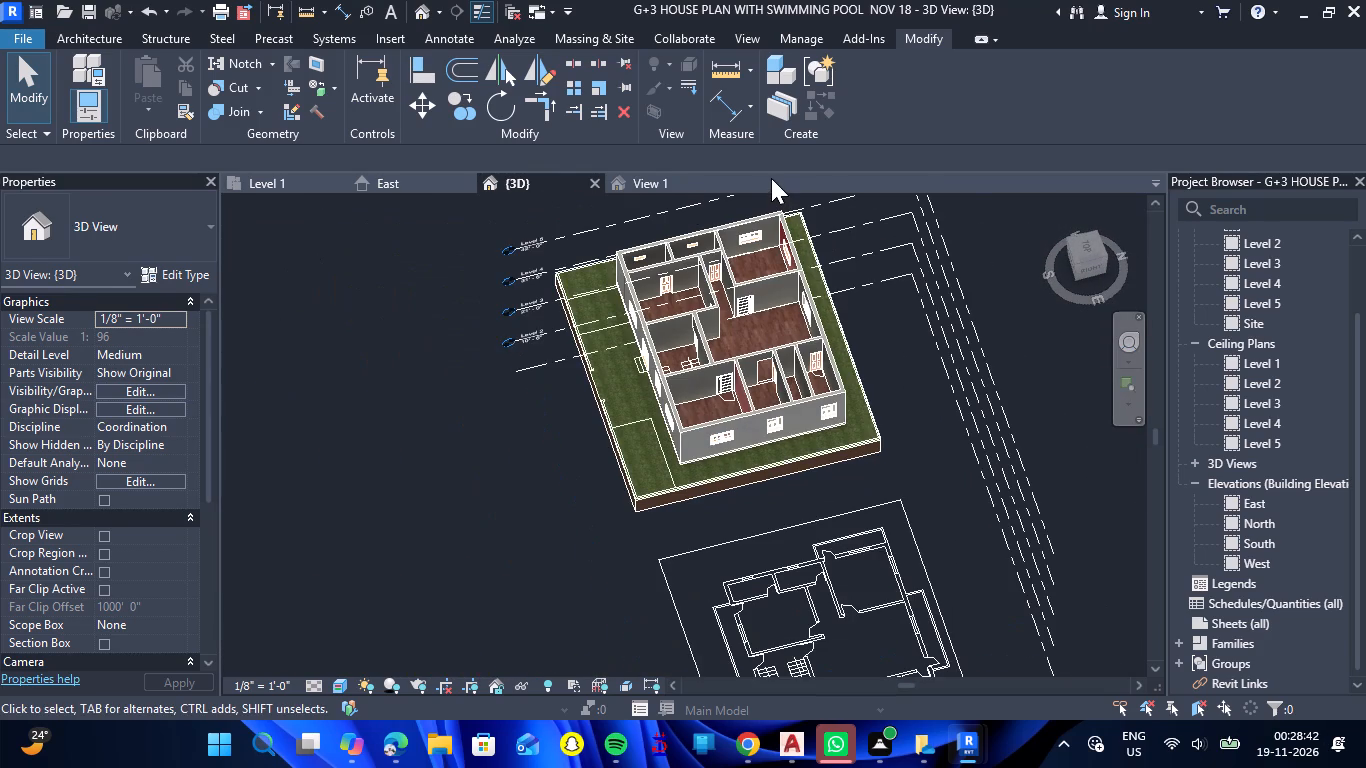
scroll(802, 199, "up", 7)
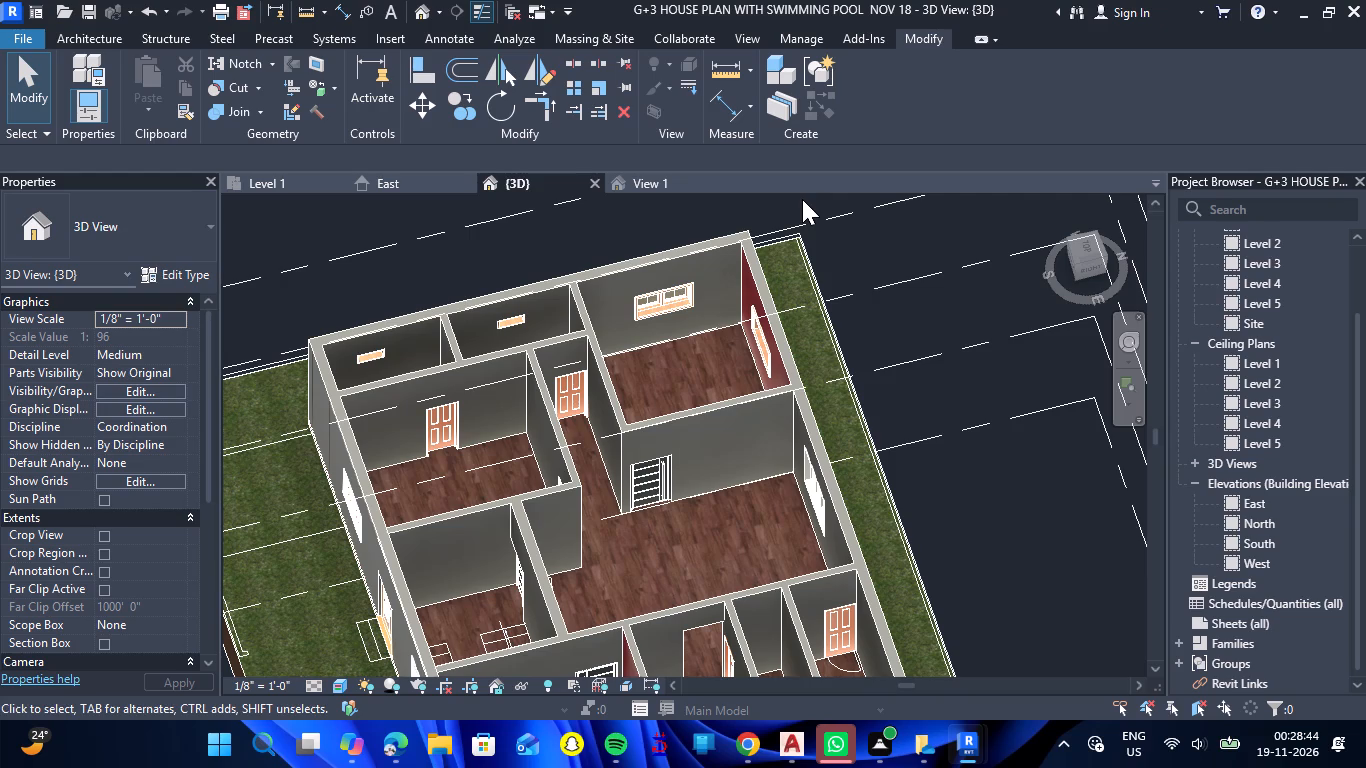
type("PT")
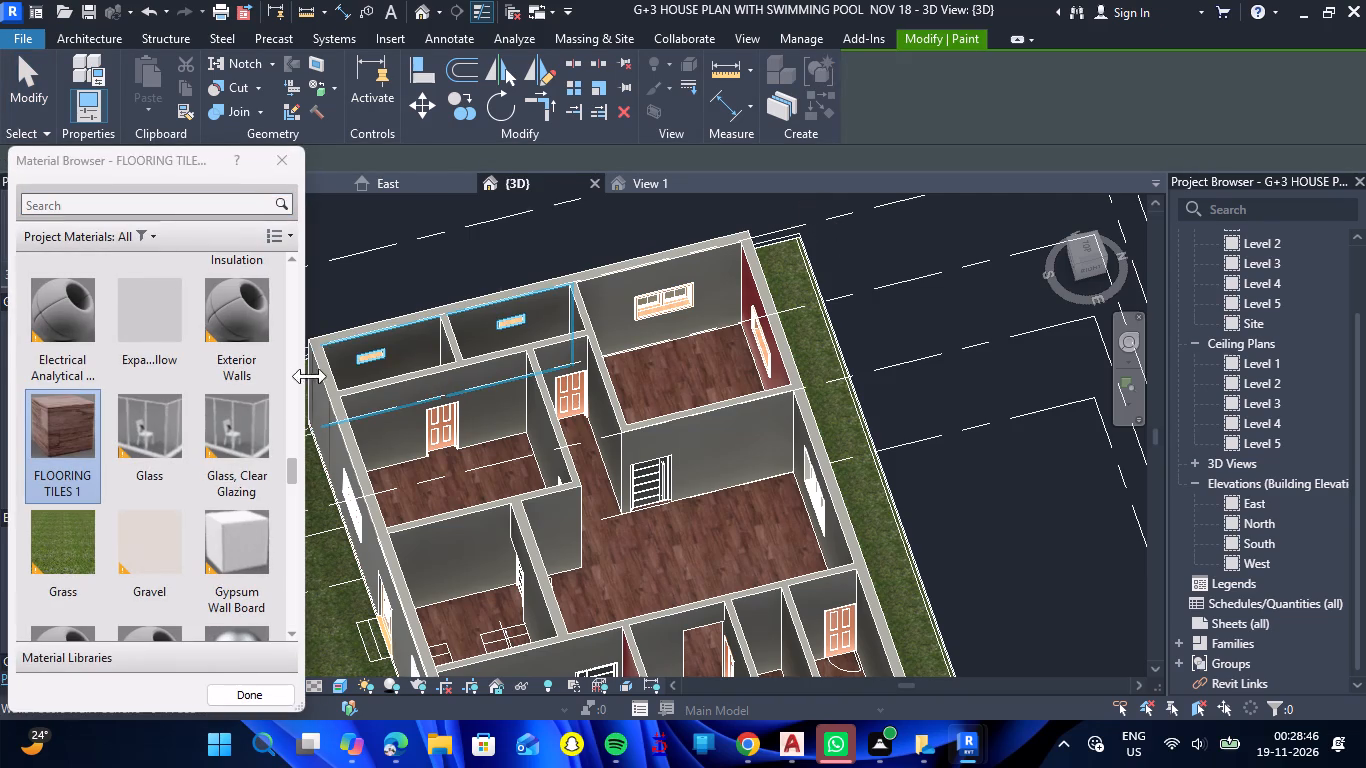
left_click(164, 197)
type("BED")
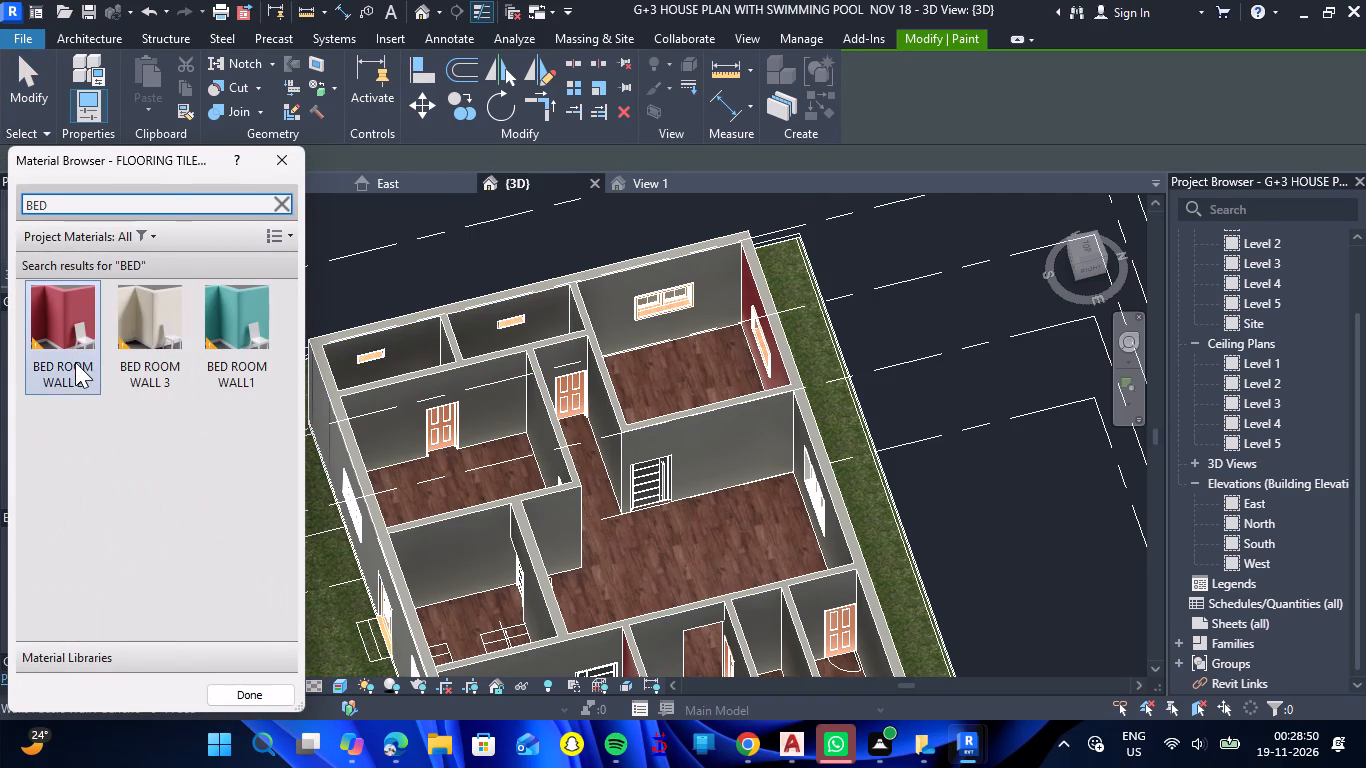
left_click(129, 331)
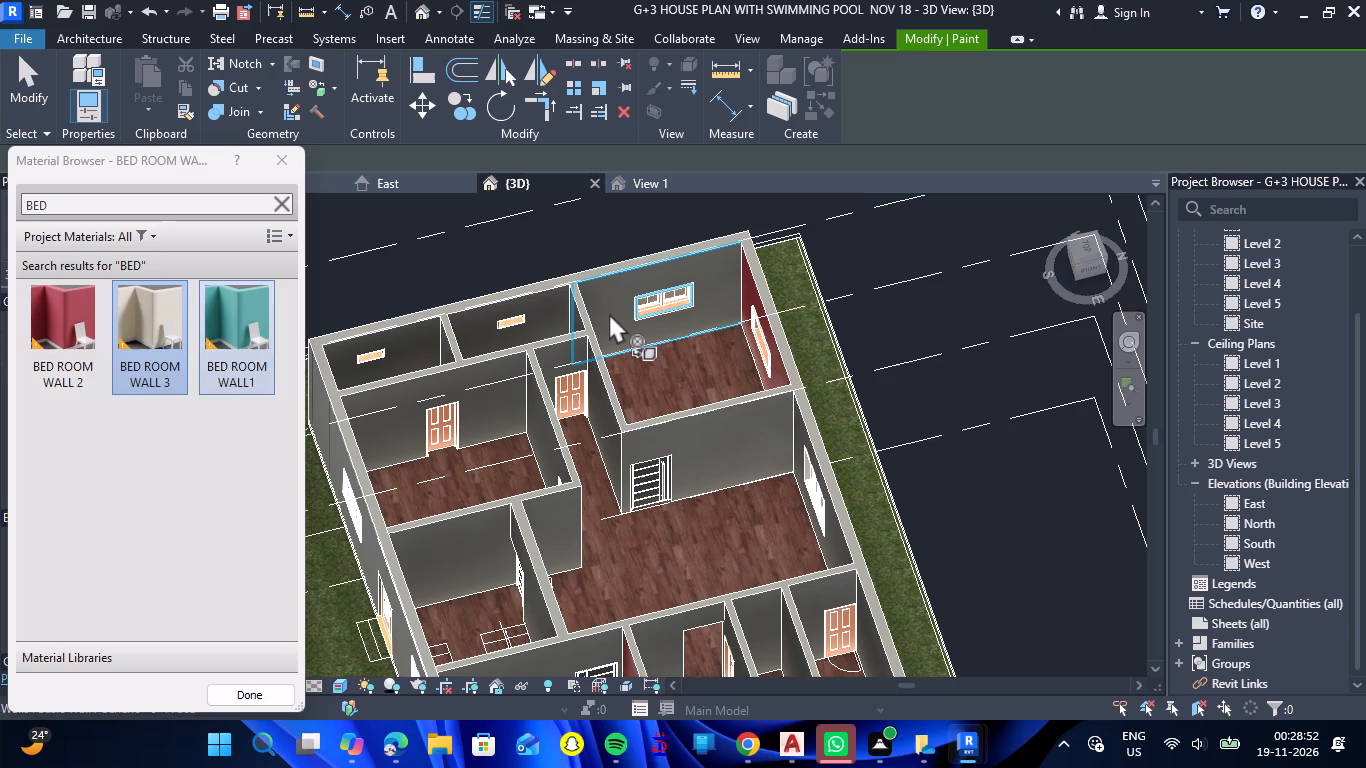
left_click(609, 313)
Paint the northwest room's east partition with BED ROOM WALL 2 and its south partition with BED ROOM WALL 3.
scroll(669, 305, "down", 4)
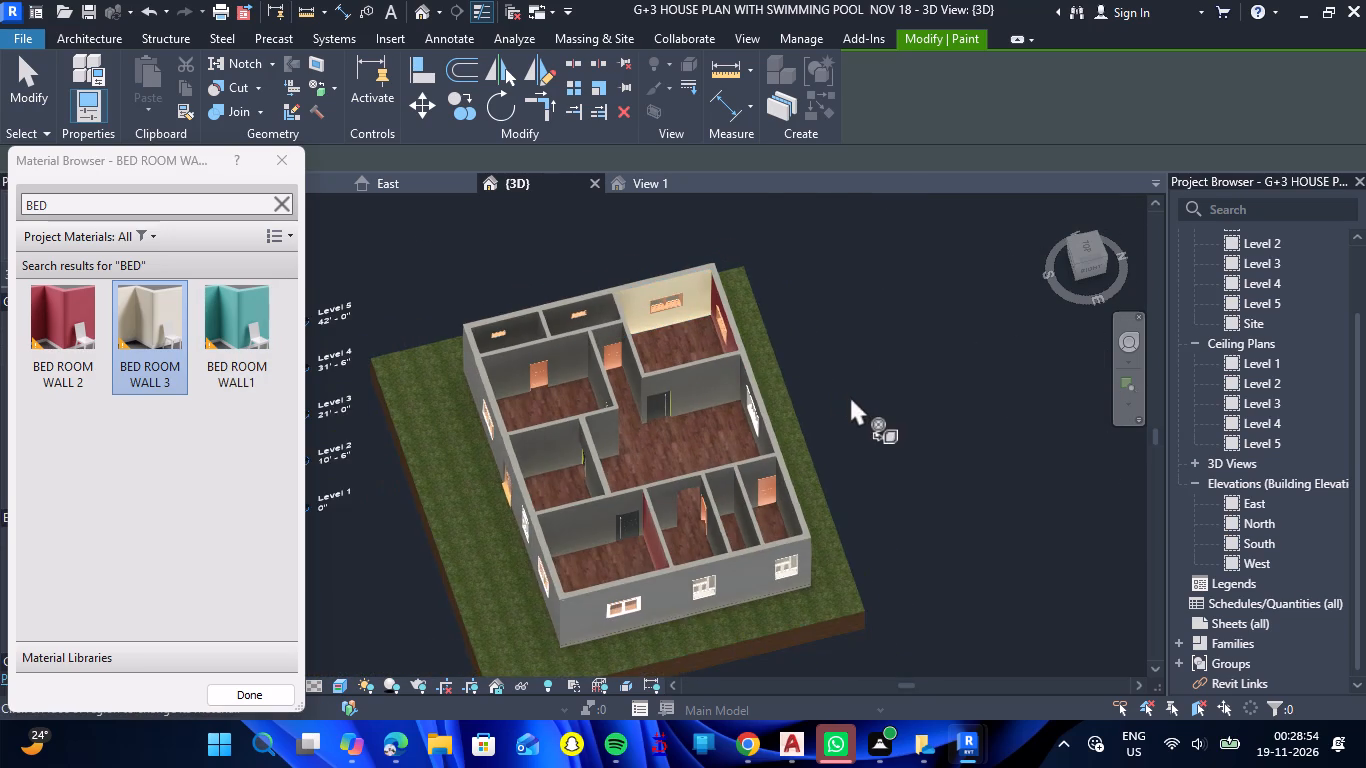
right_click_drag(860, 420, 634, 429, "shift")
left_click_drag(860, 420, 634, 429, "shift")
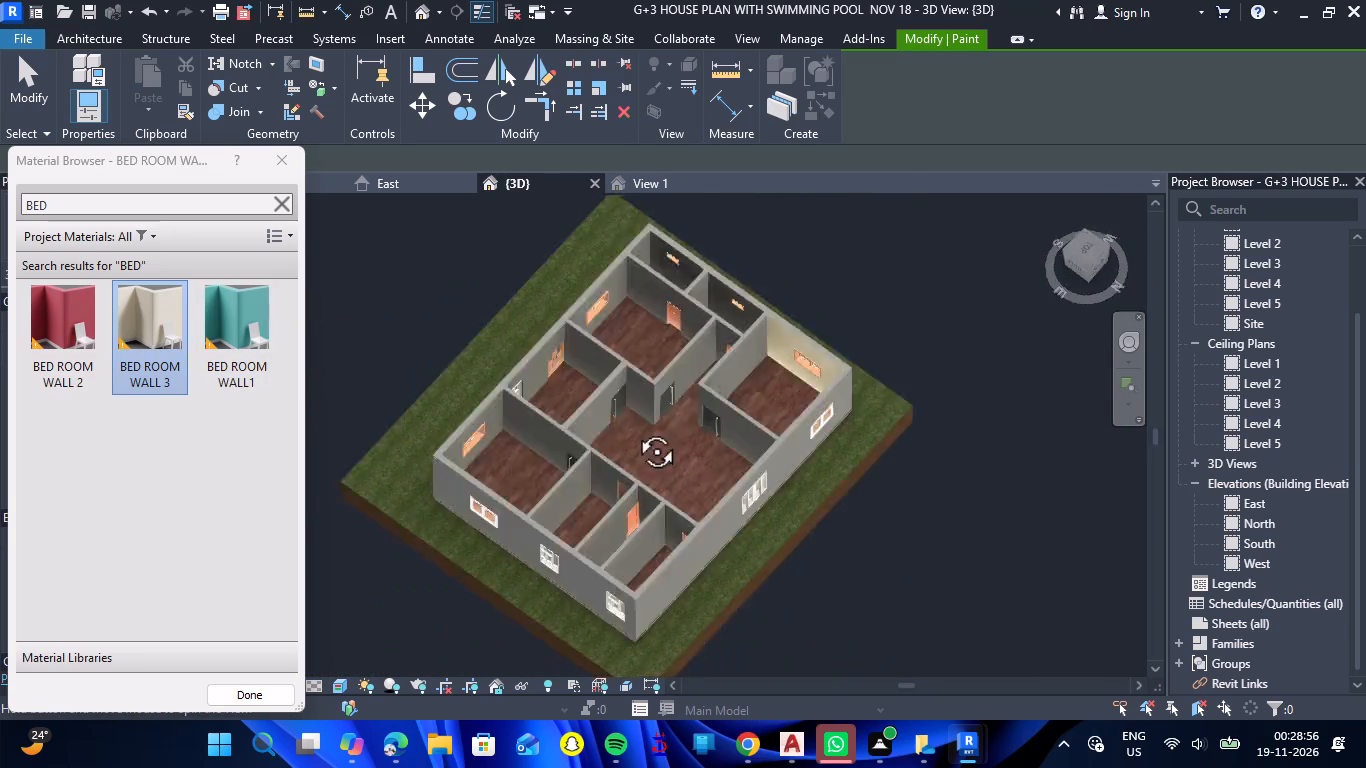
left_click_drag(634, 429, 509, 401, "shift")
right_click_drag(634, 429, 509, 401, "shift")
left_click(45, 333)
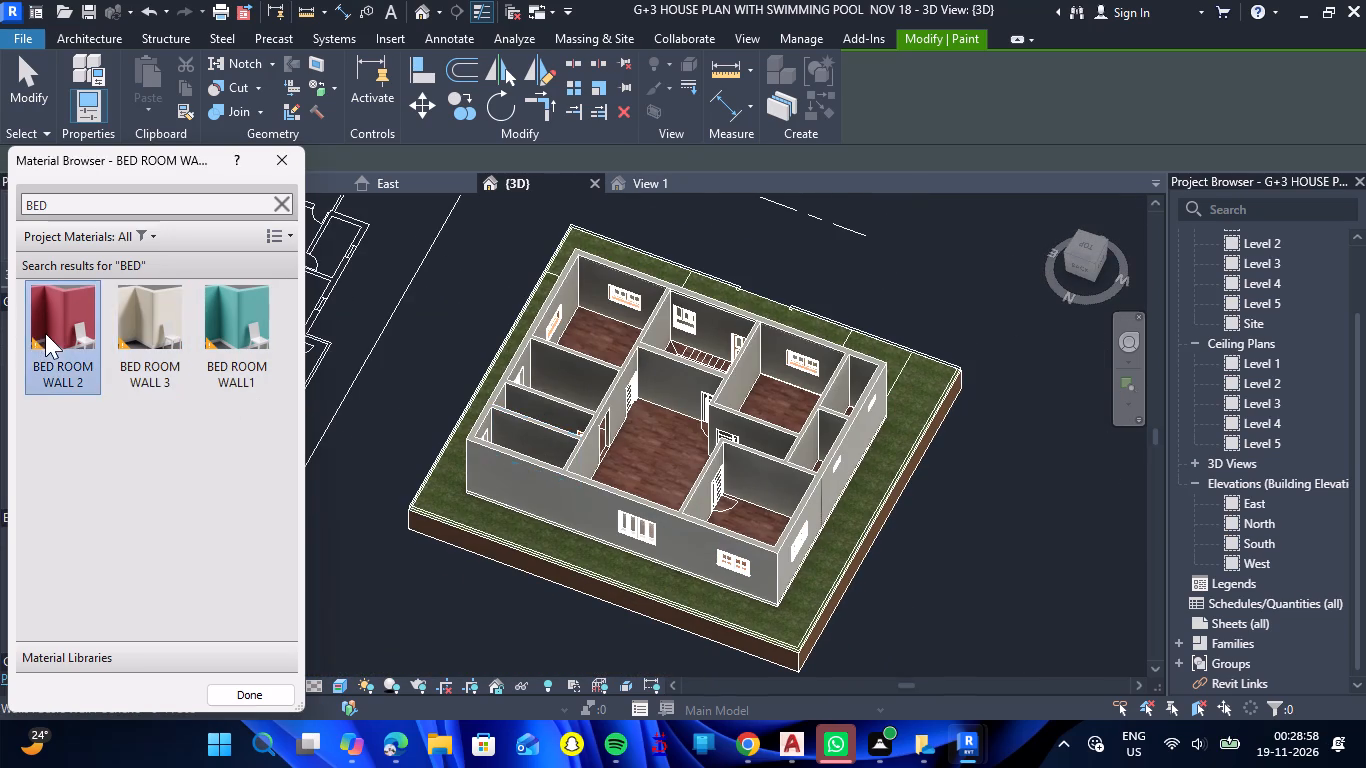
left_click(700, 497)
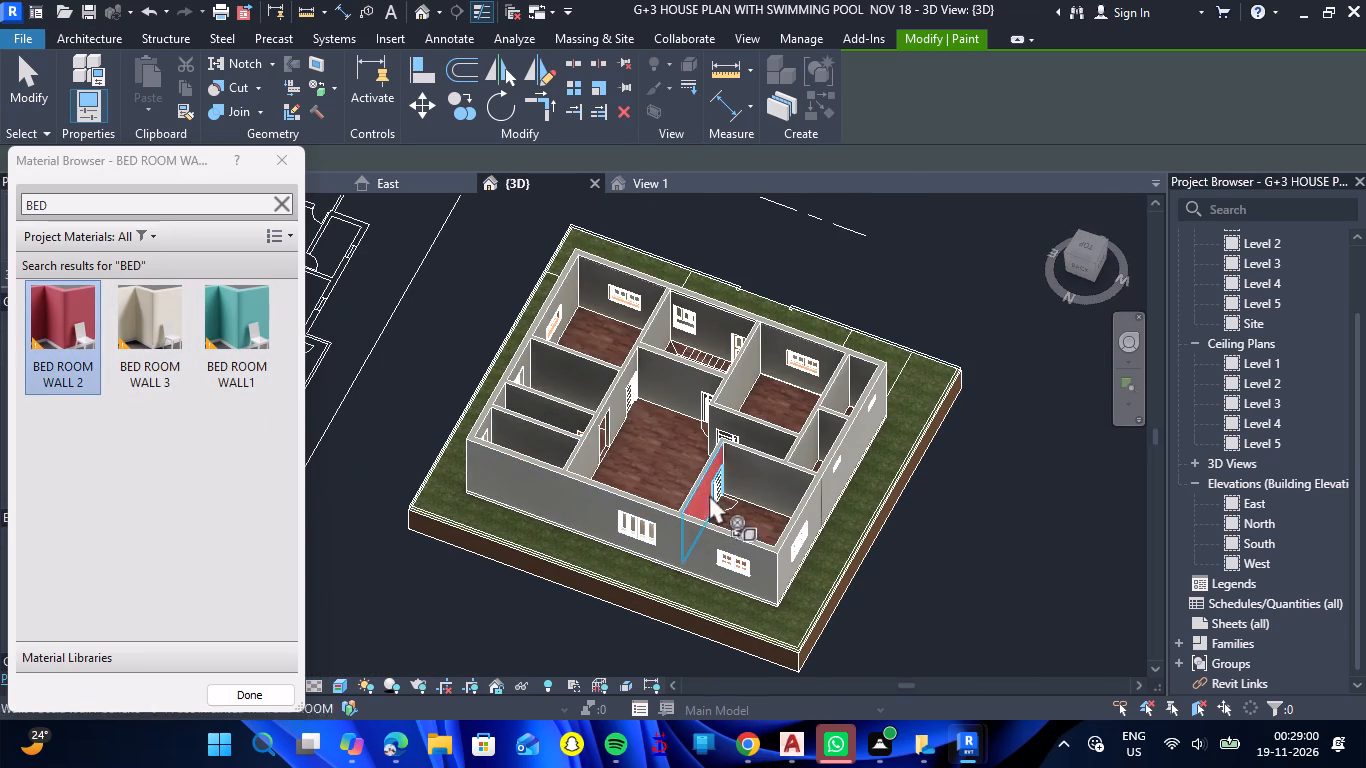
left_click(120, 332)
left_click(742, 463)
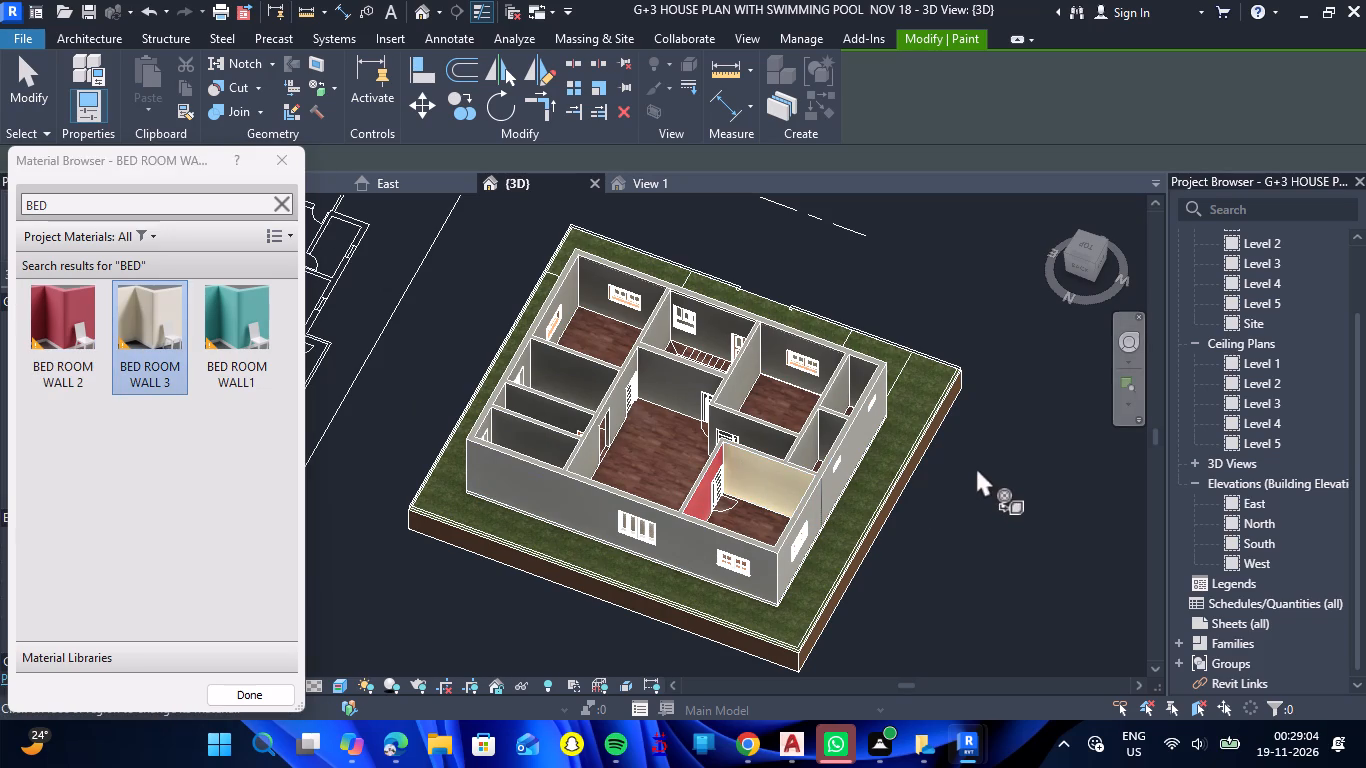
Paint the southeast room's east wall with BED ROOM WALL 2 and the inside of its south wall with BED ROOM WALL 3.
scroll(976, 467, "down", 2)
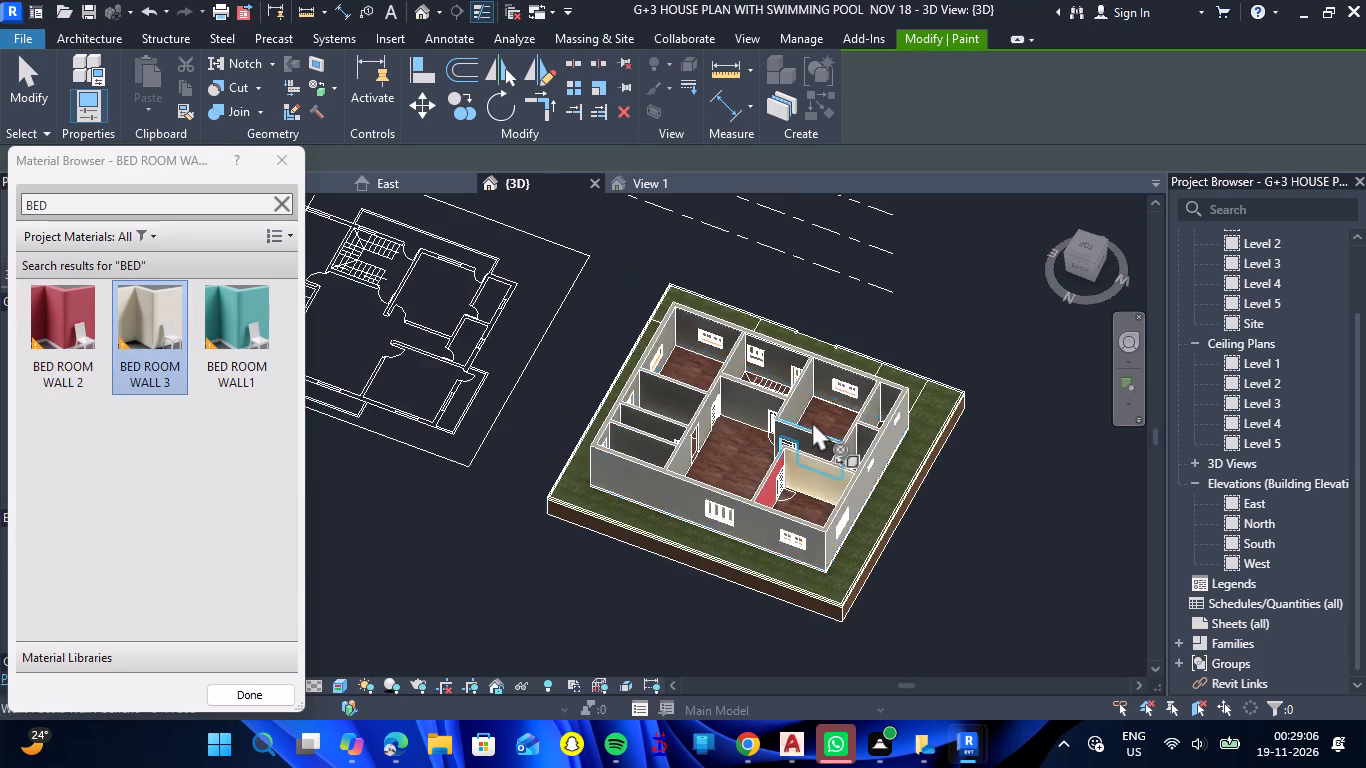
scroll(812, 421, "up", 6)
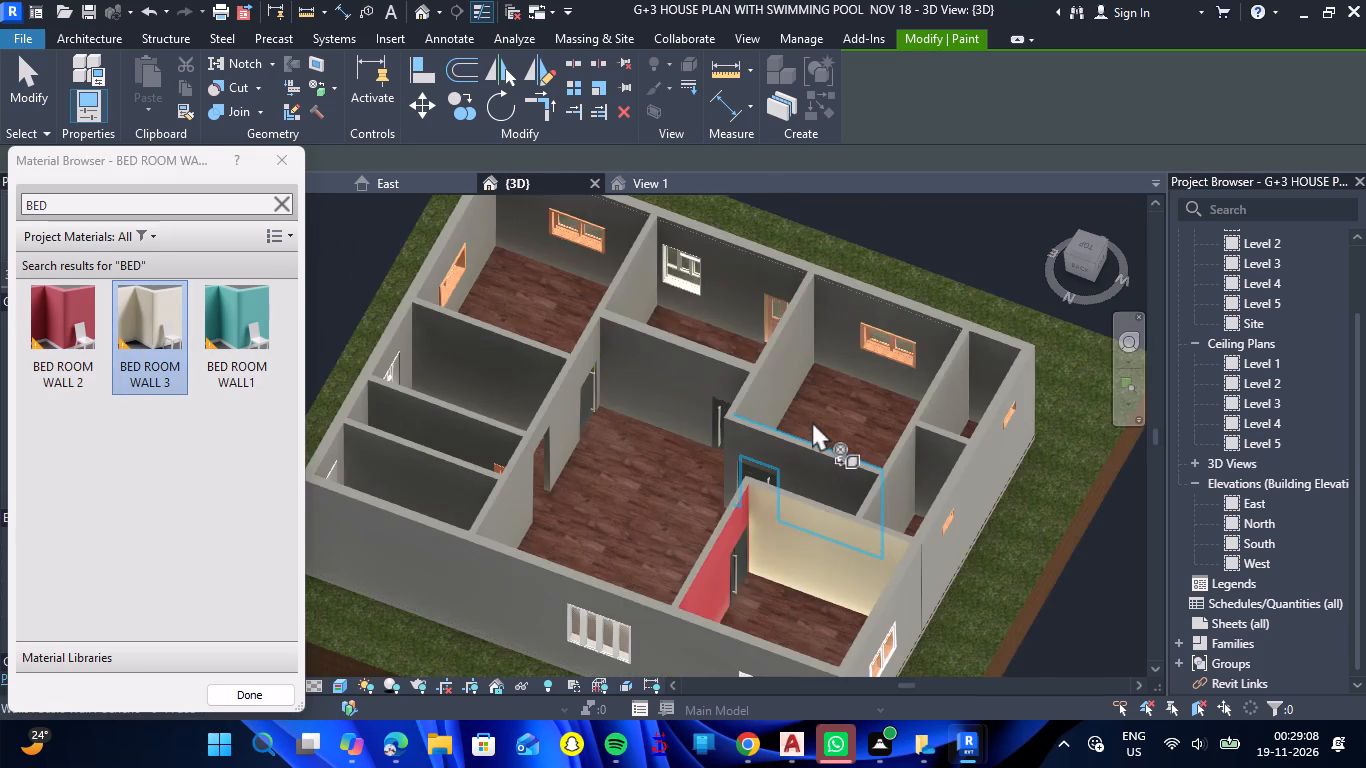
left_click(60, 360)
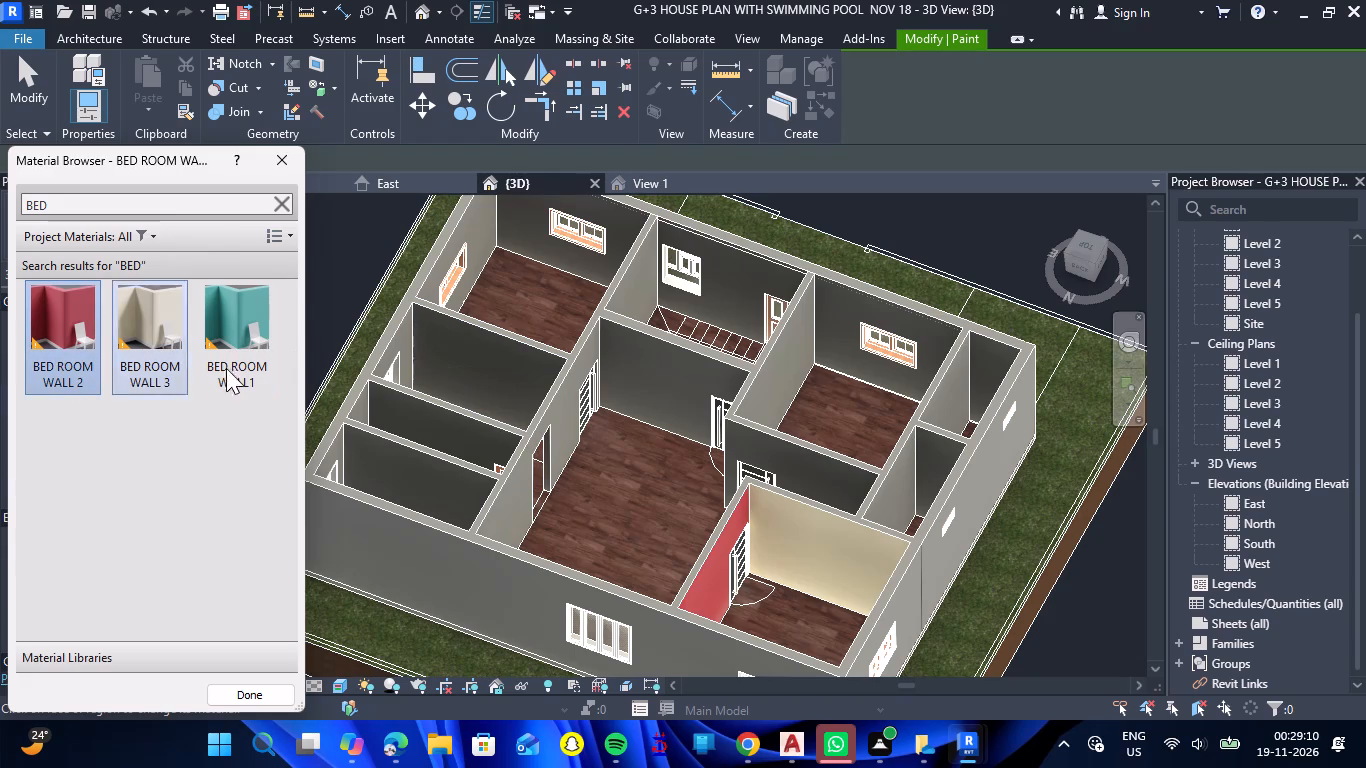
left_click(470, 246)
left_click(127, 338)
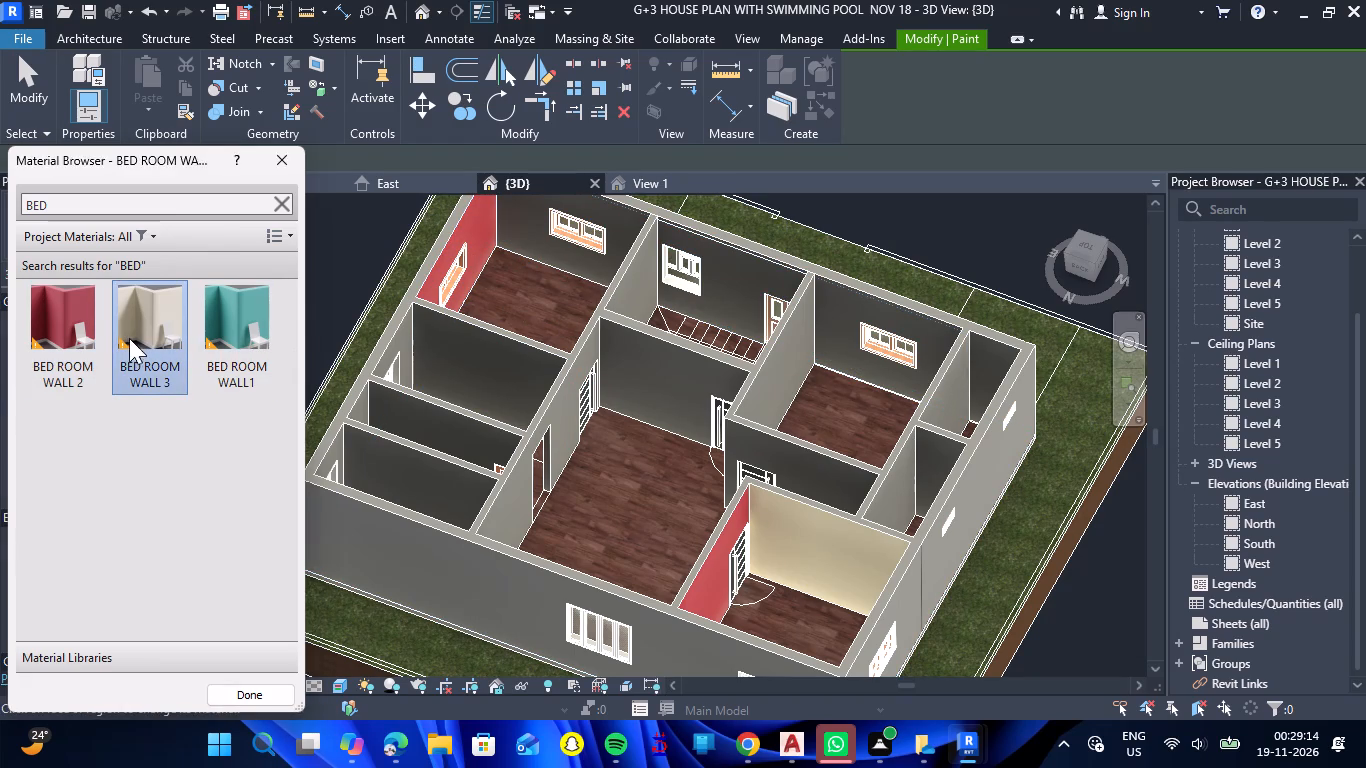
left_click(545, 248)
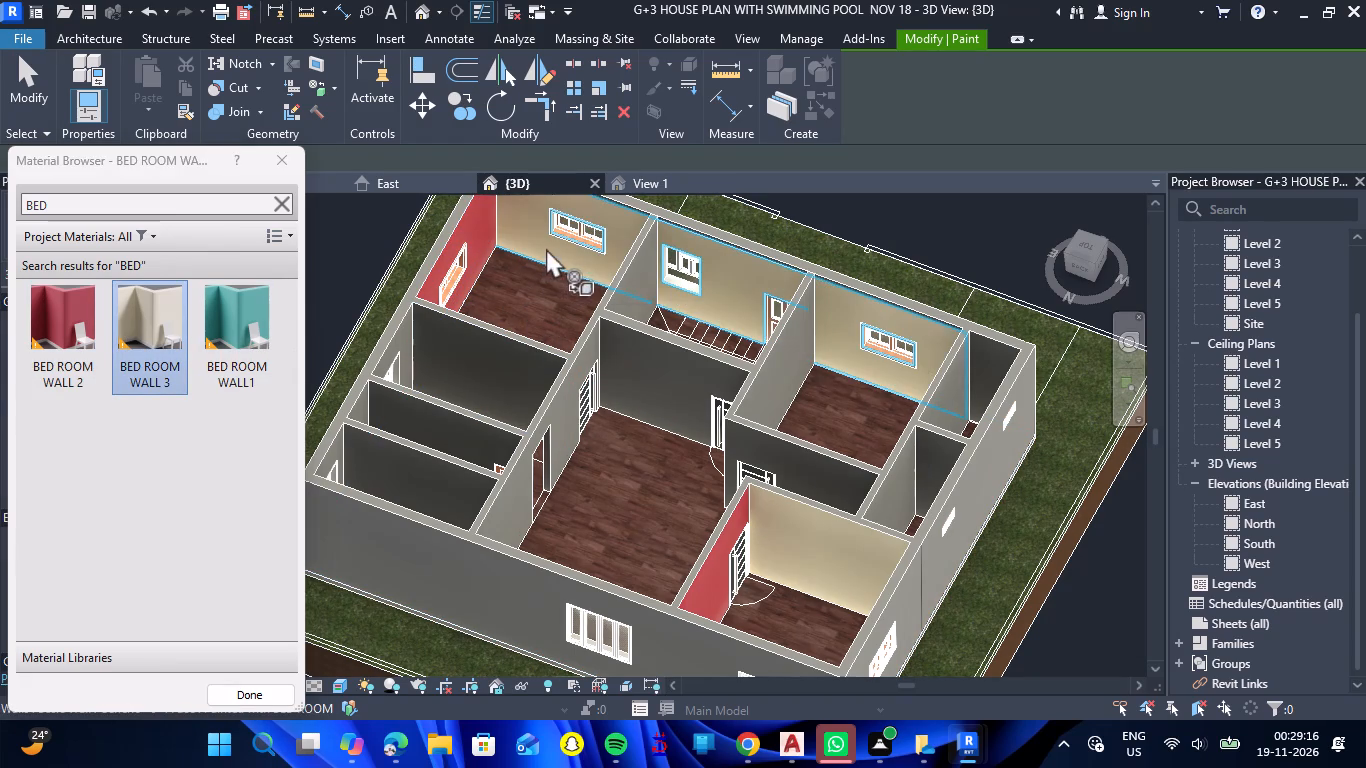
End the Paint command and delete the 5-inch-high wall strip on top of the southeast bedroom's south wall.
scroll(641, 297, "down", 3)
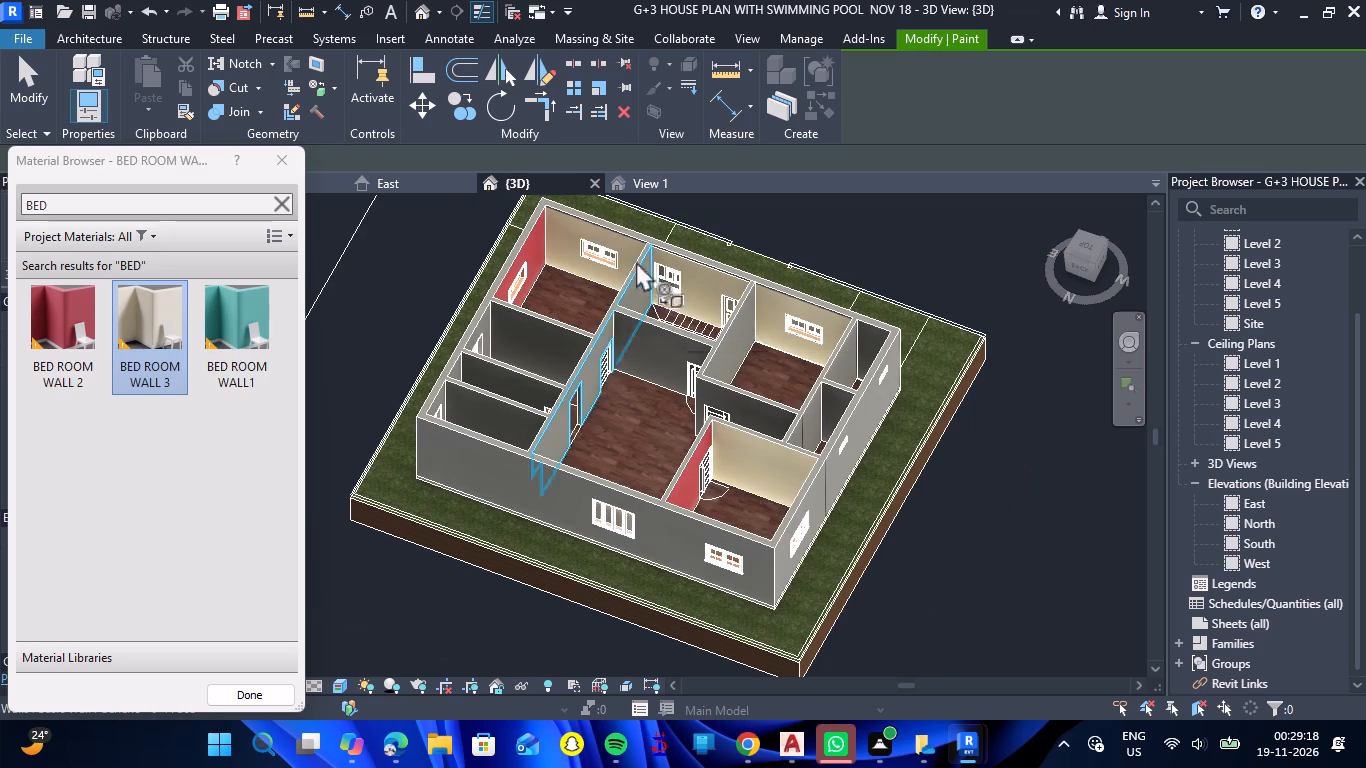
scroll(648, 225, "up", 10)
key("Escape")
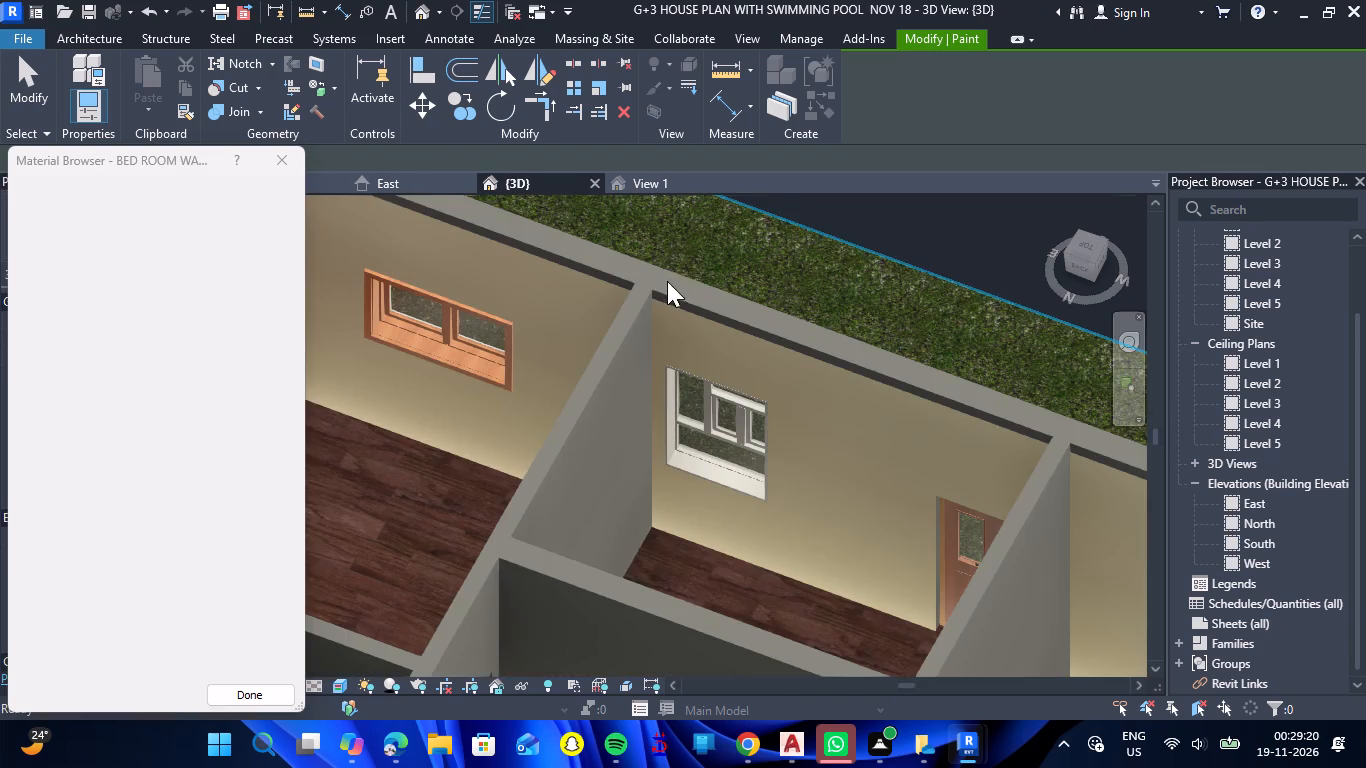
left_click(673, 294)
key("Escape")
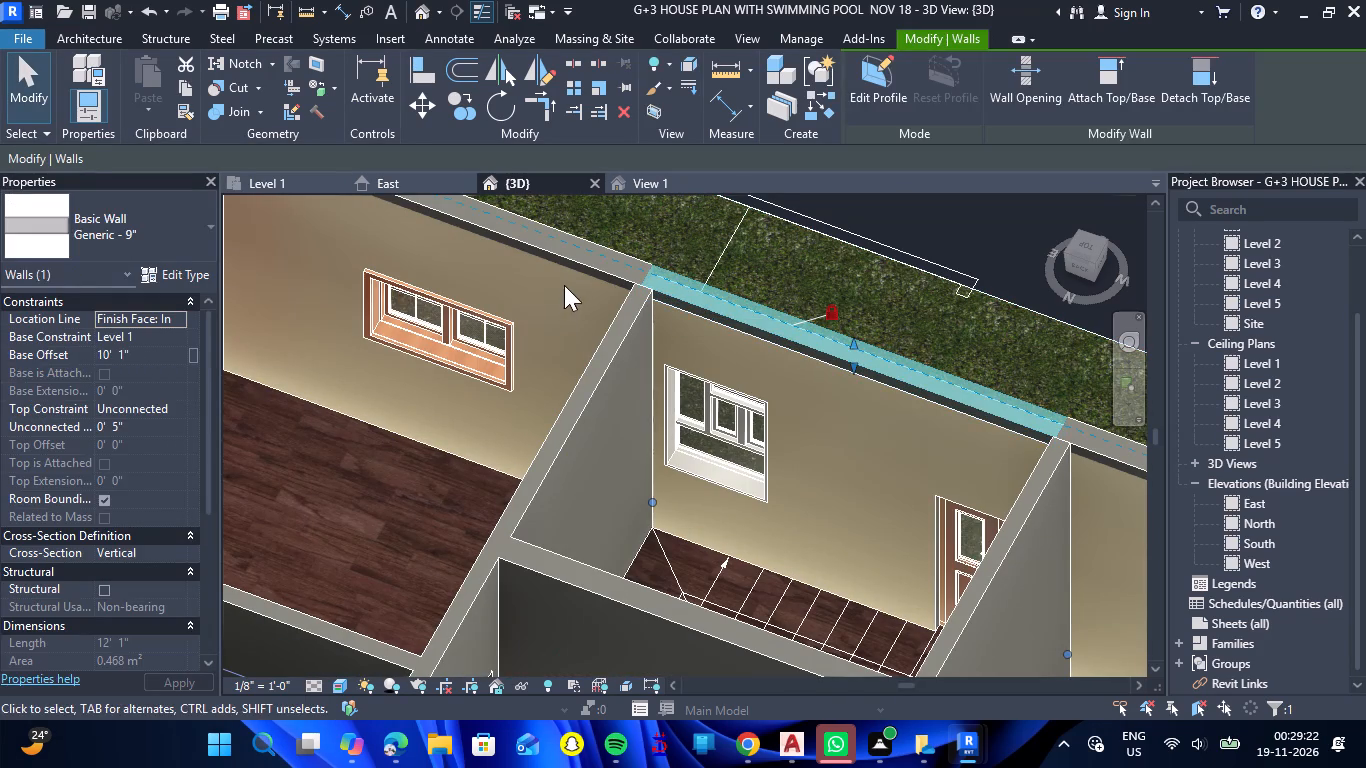
left_click(592, 271)
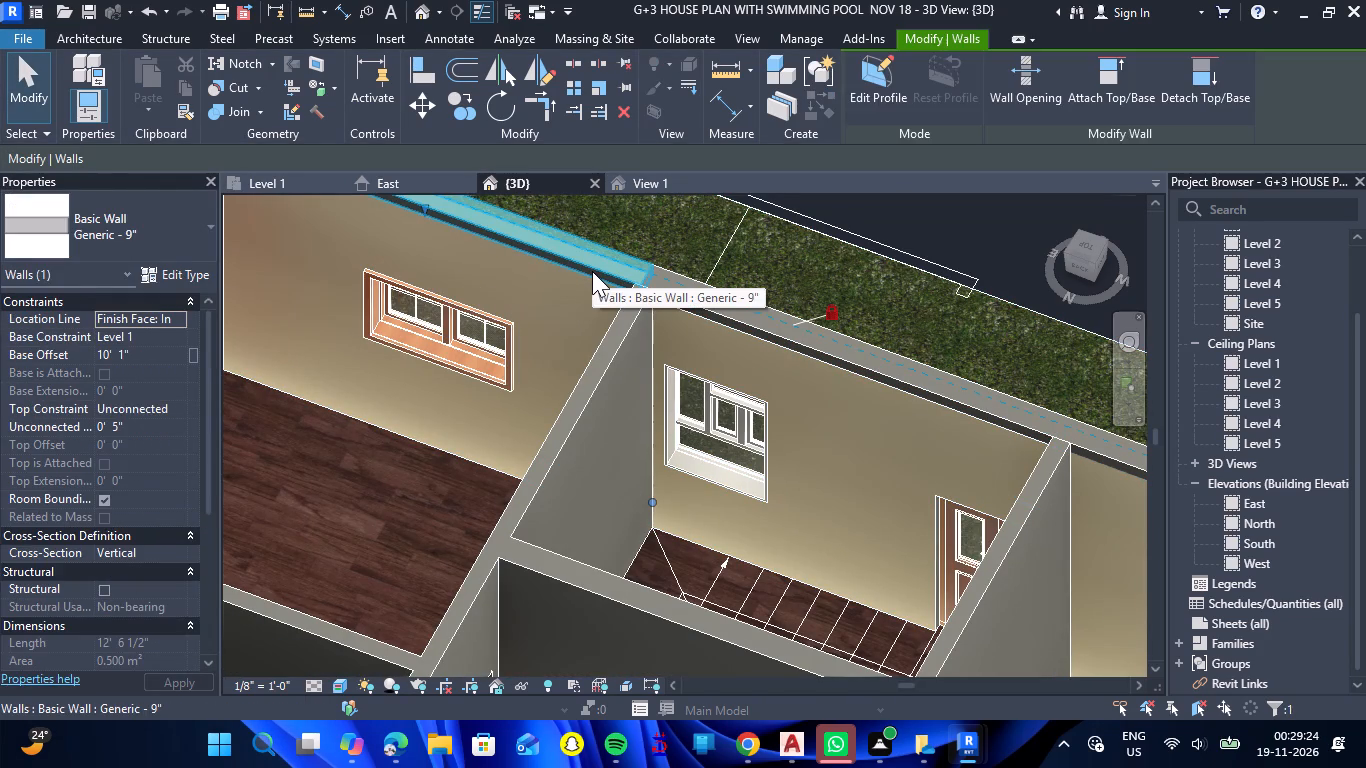
key("Delete")
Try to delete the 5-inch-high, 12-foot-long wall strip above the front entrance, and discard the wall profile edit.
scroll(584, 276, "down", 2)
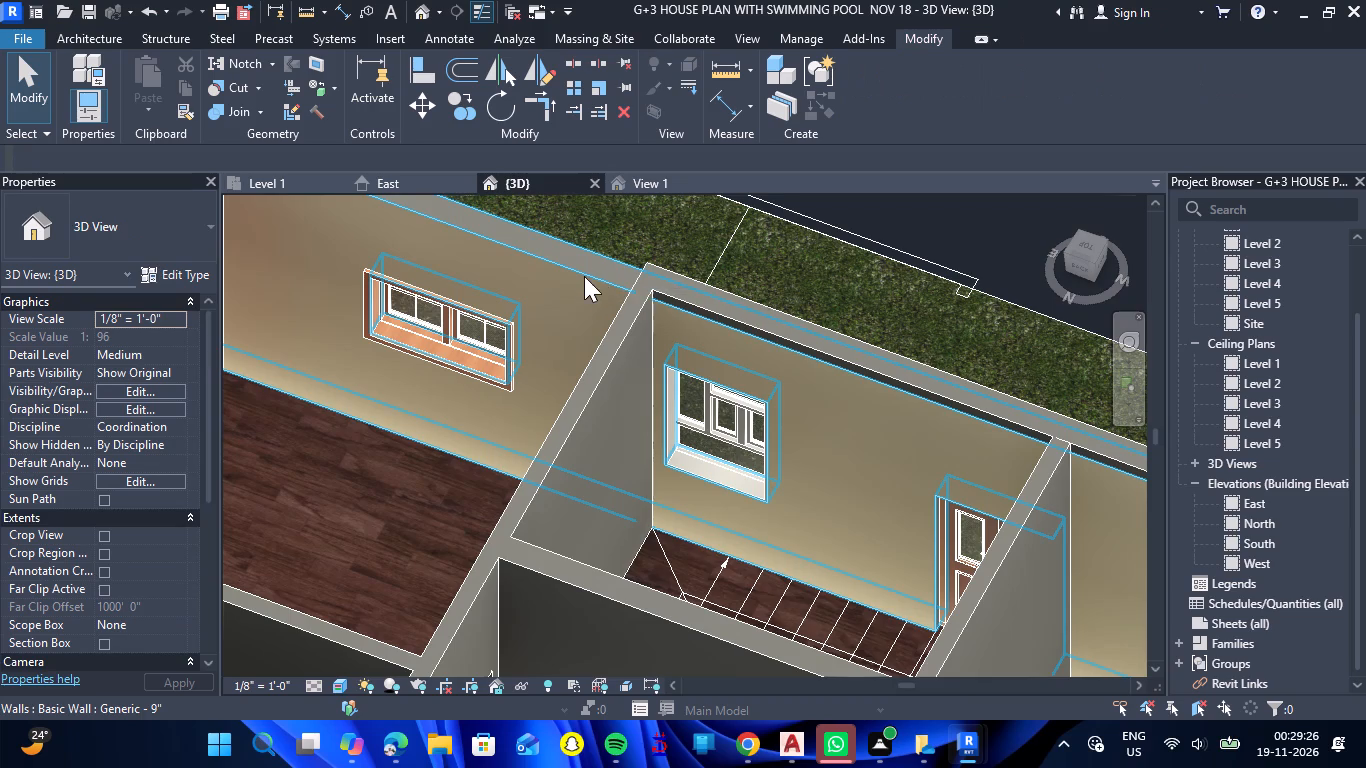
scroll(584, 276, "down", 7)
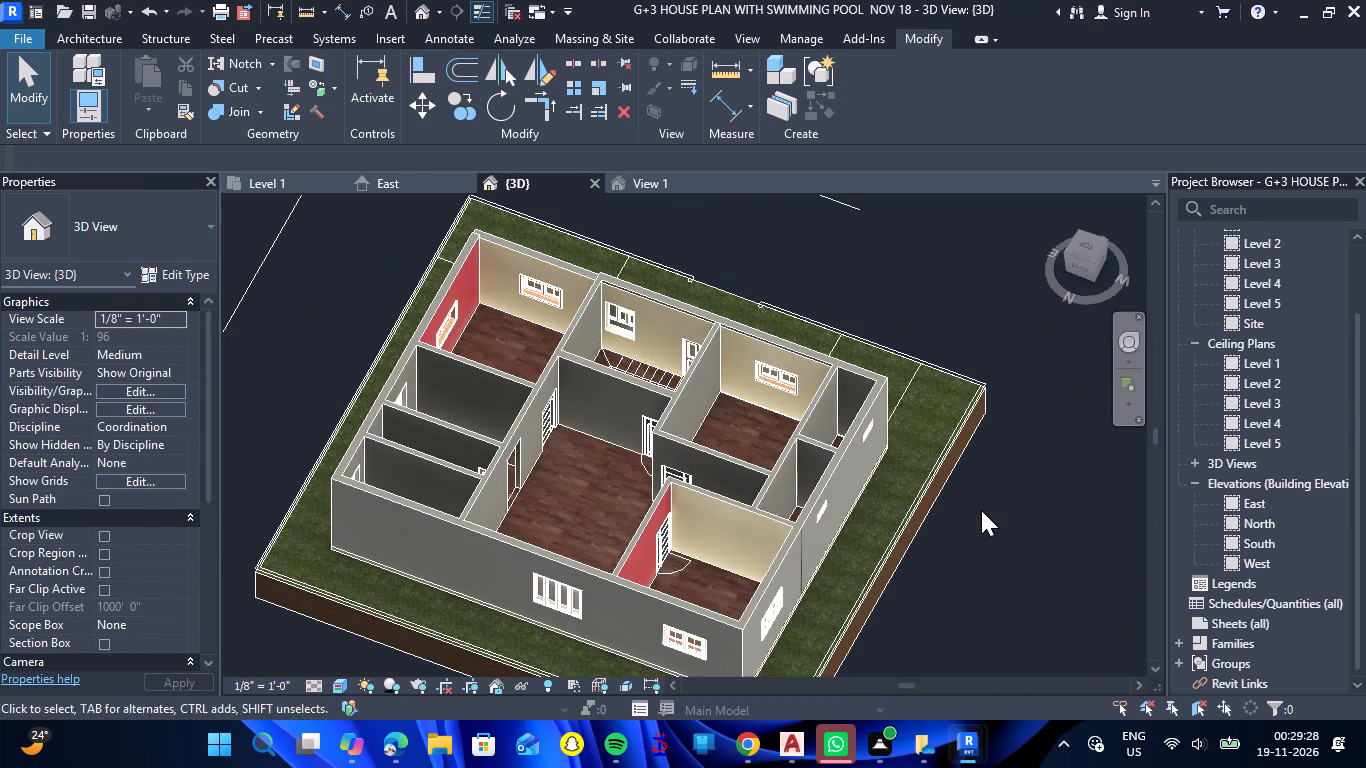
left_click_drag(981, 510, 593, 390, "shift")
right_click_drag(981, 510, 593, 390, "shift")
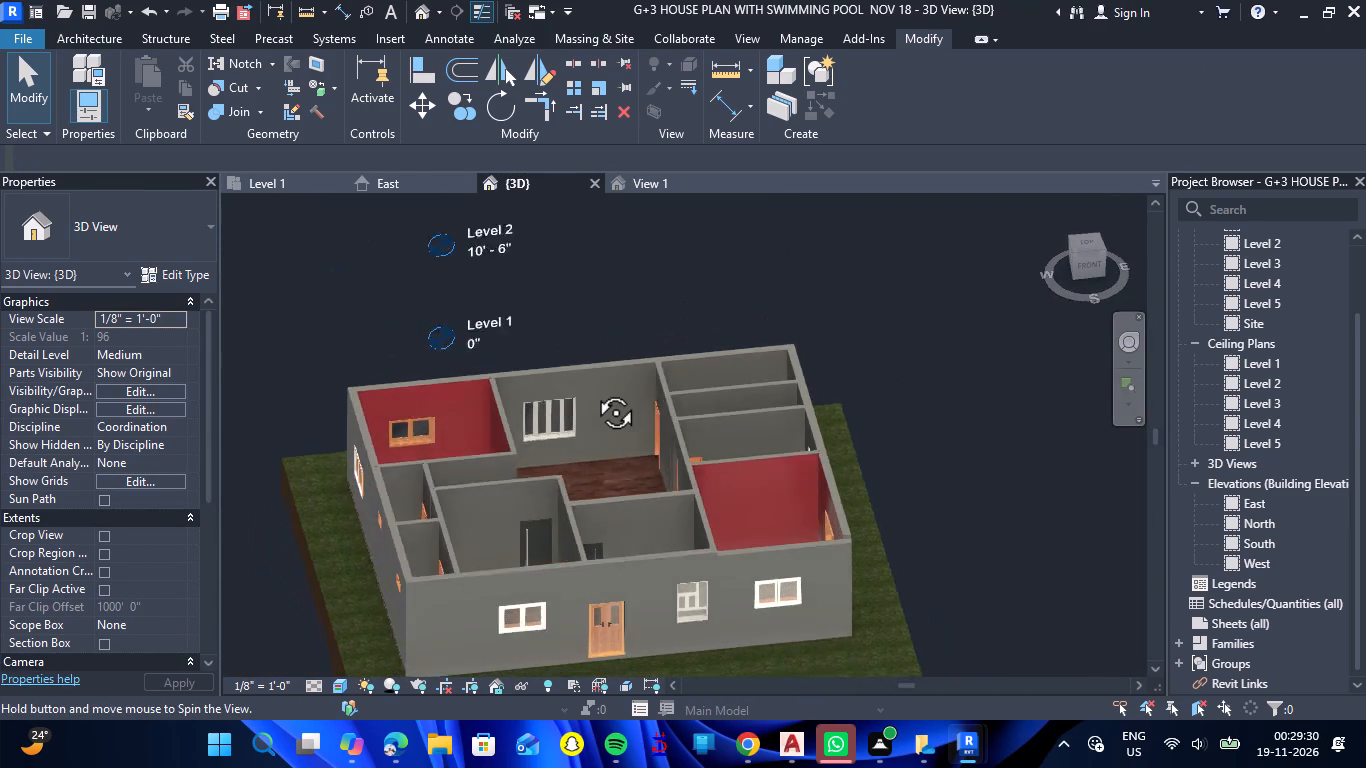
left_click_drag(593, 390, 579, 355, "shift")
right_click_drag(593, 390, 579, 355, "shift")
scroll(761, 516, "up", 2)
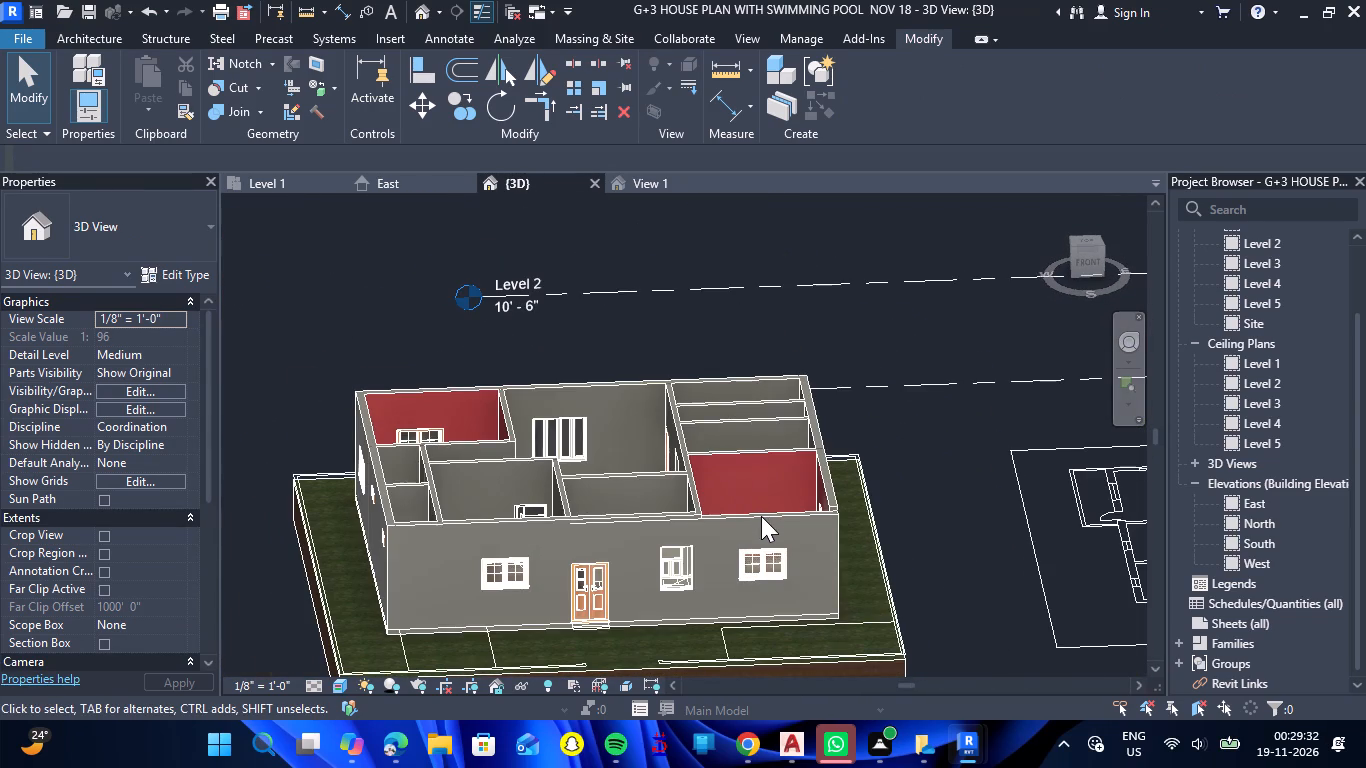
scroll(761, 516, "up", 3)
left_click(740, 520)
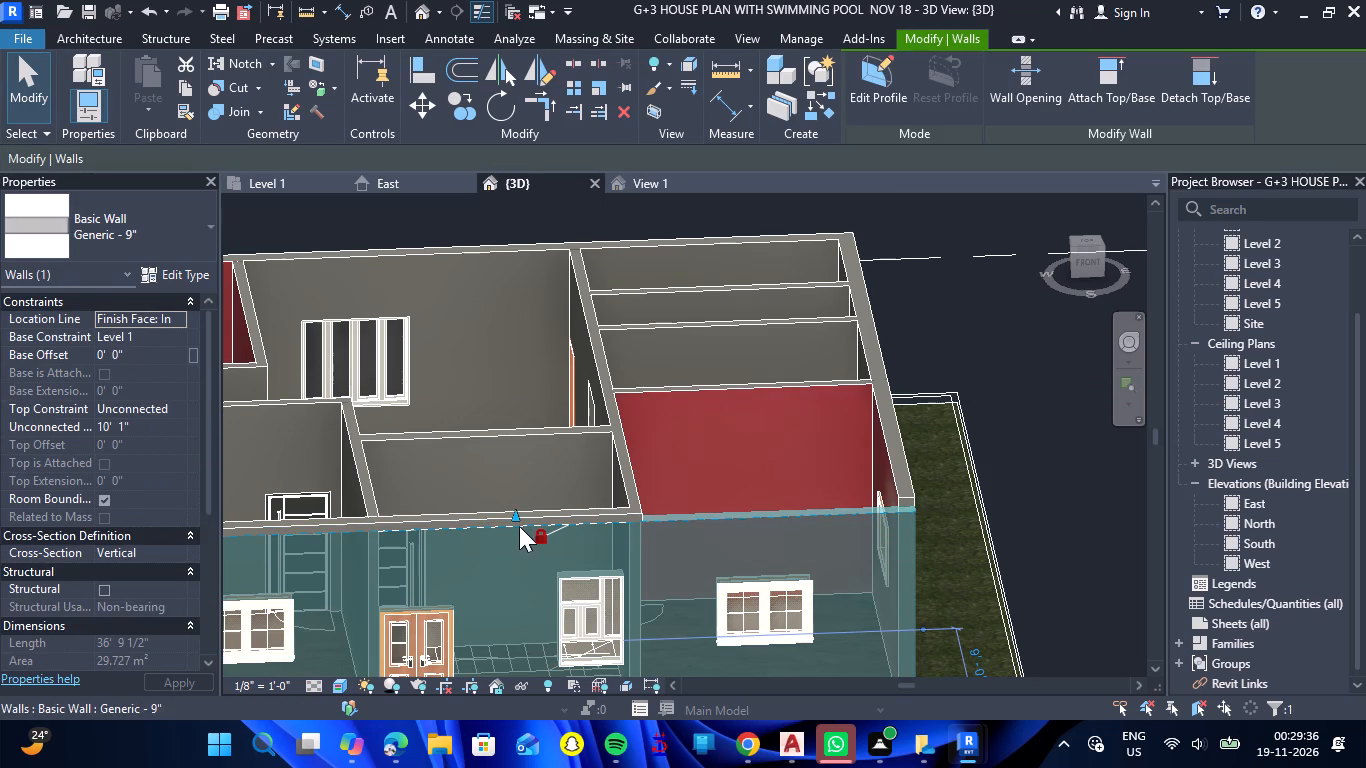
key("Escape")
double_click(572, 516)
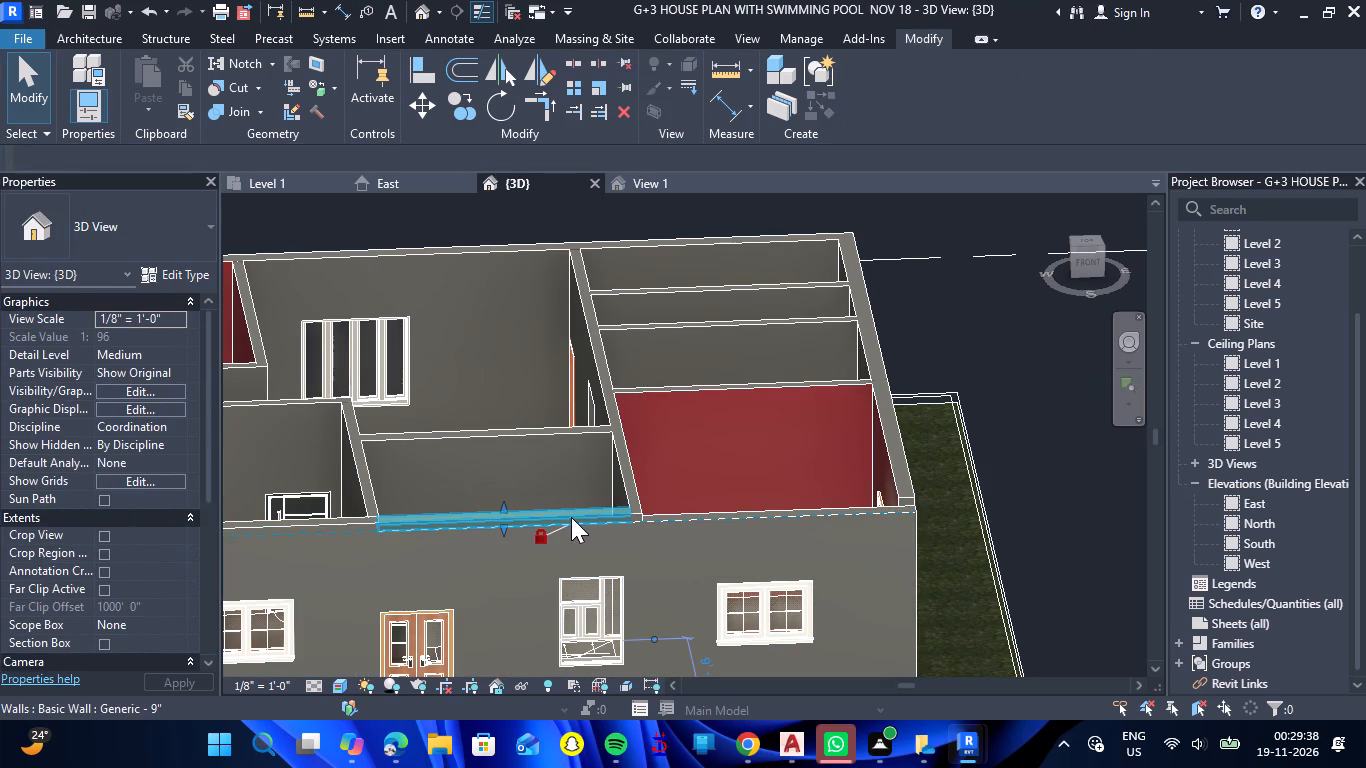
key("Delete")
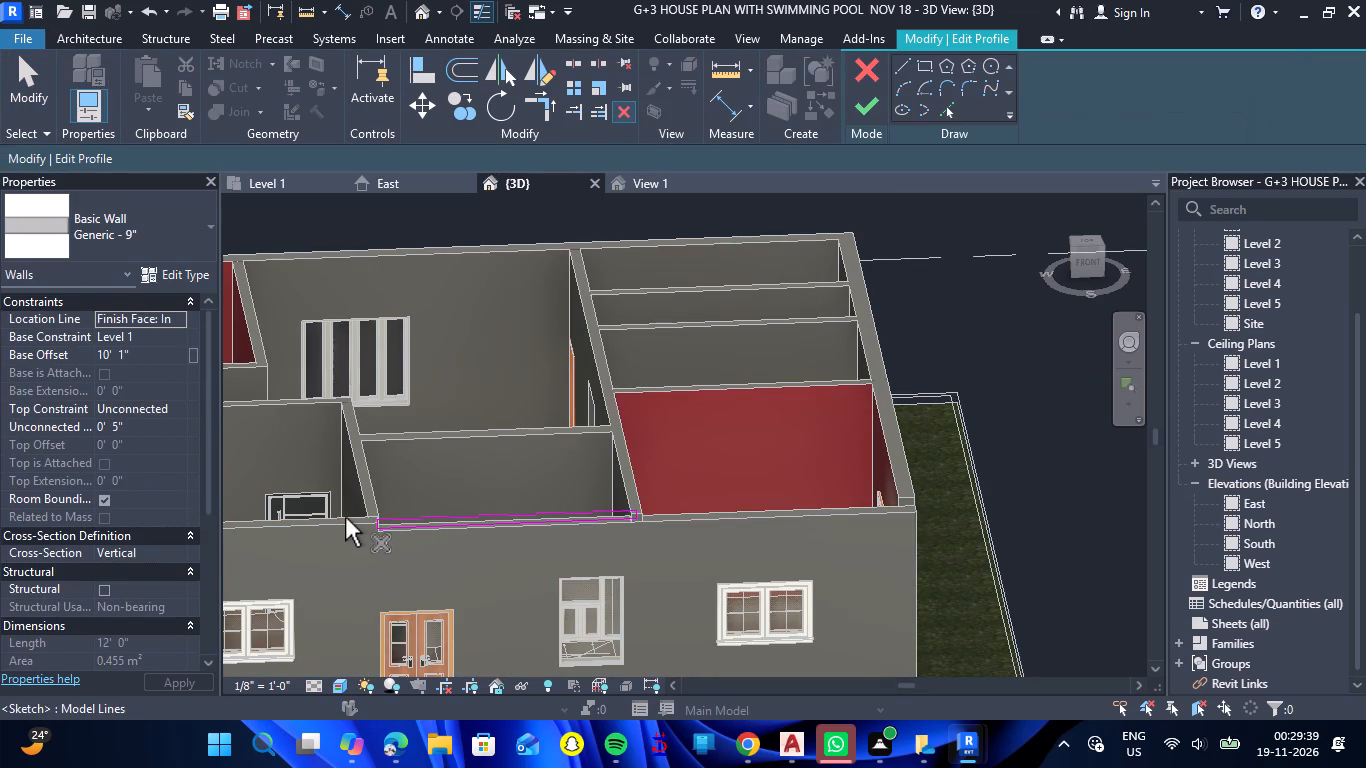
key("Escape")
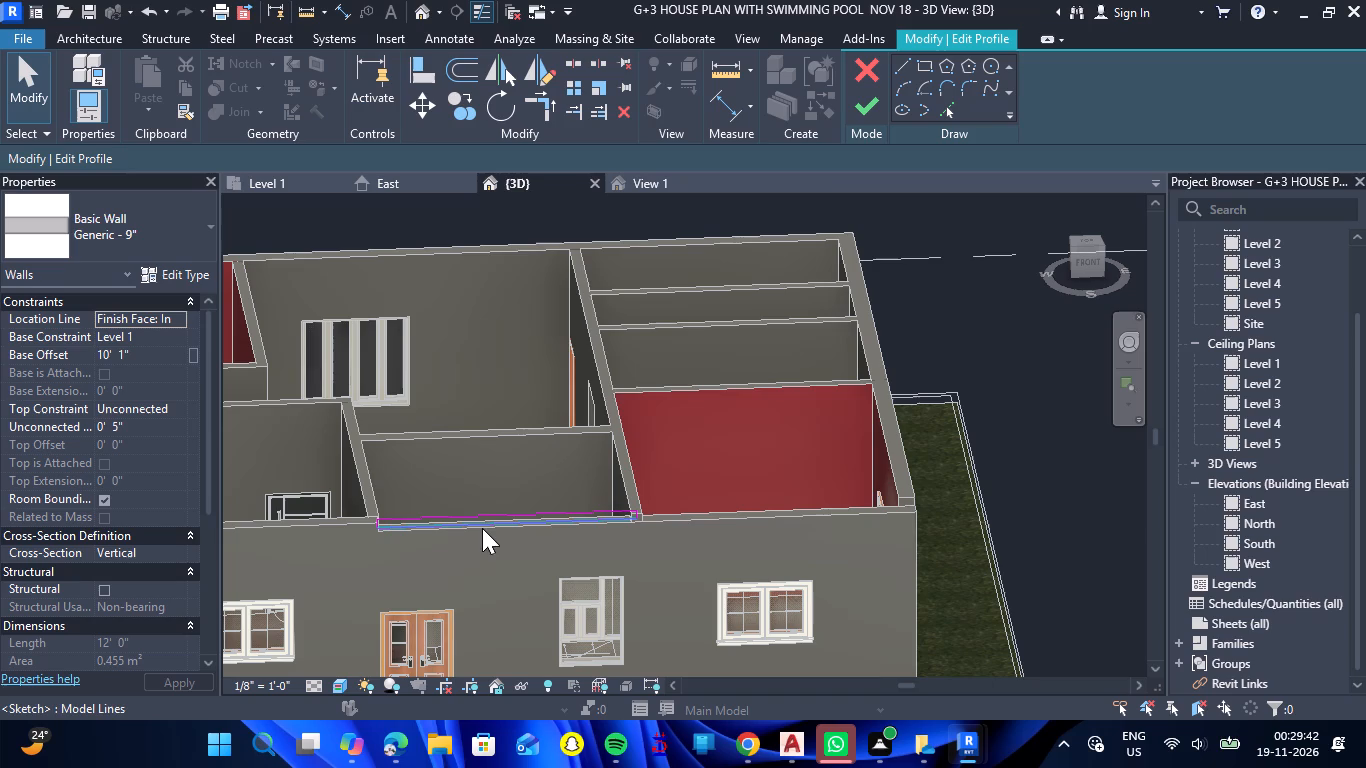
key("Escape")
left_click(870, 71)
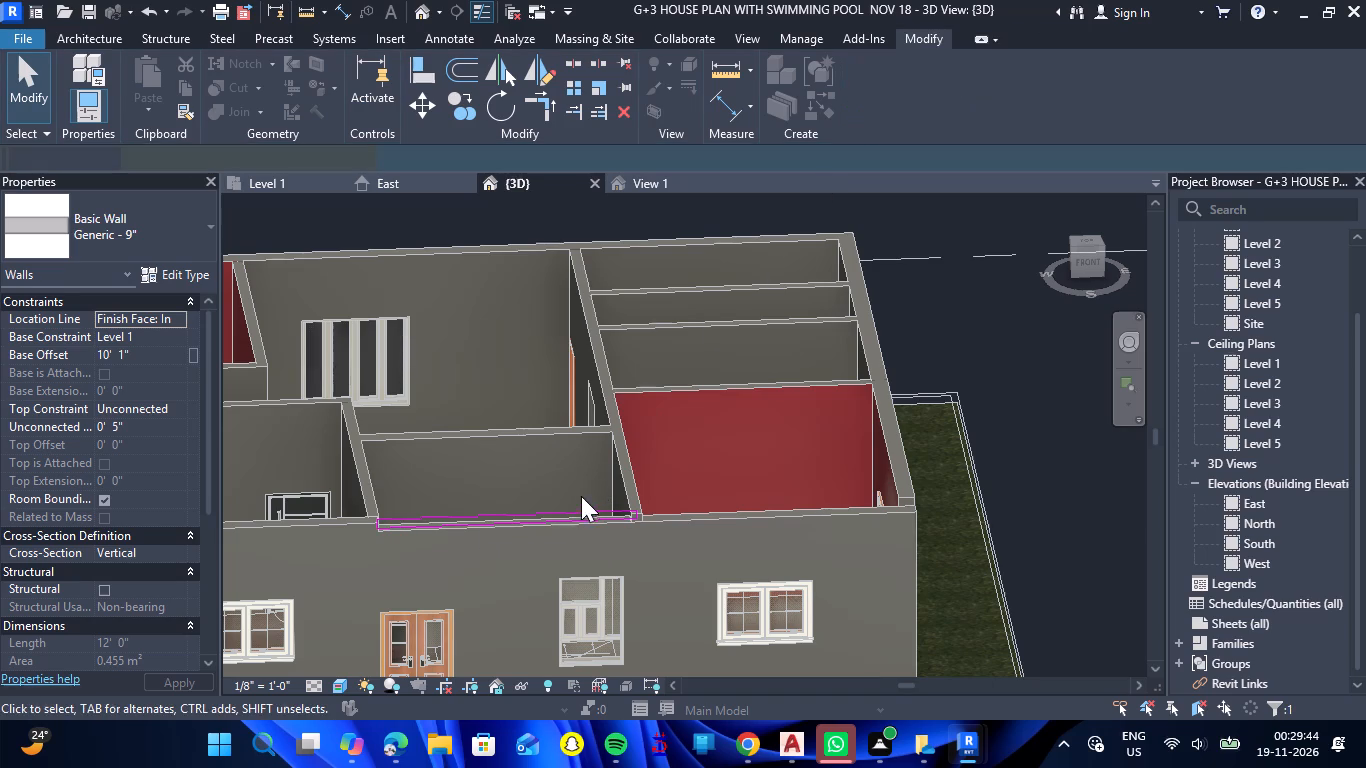
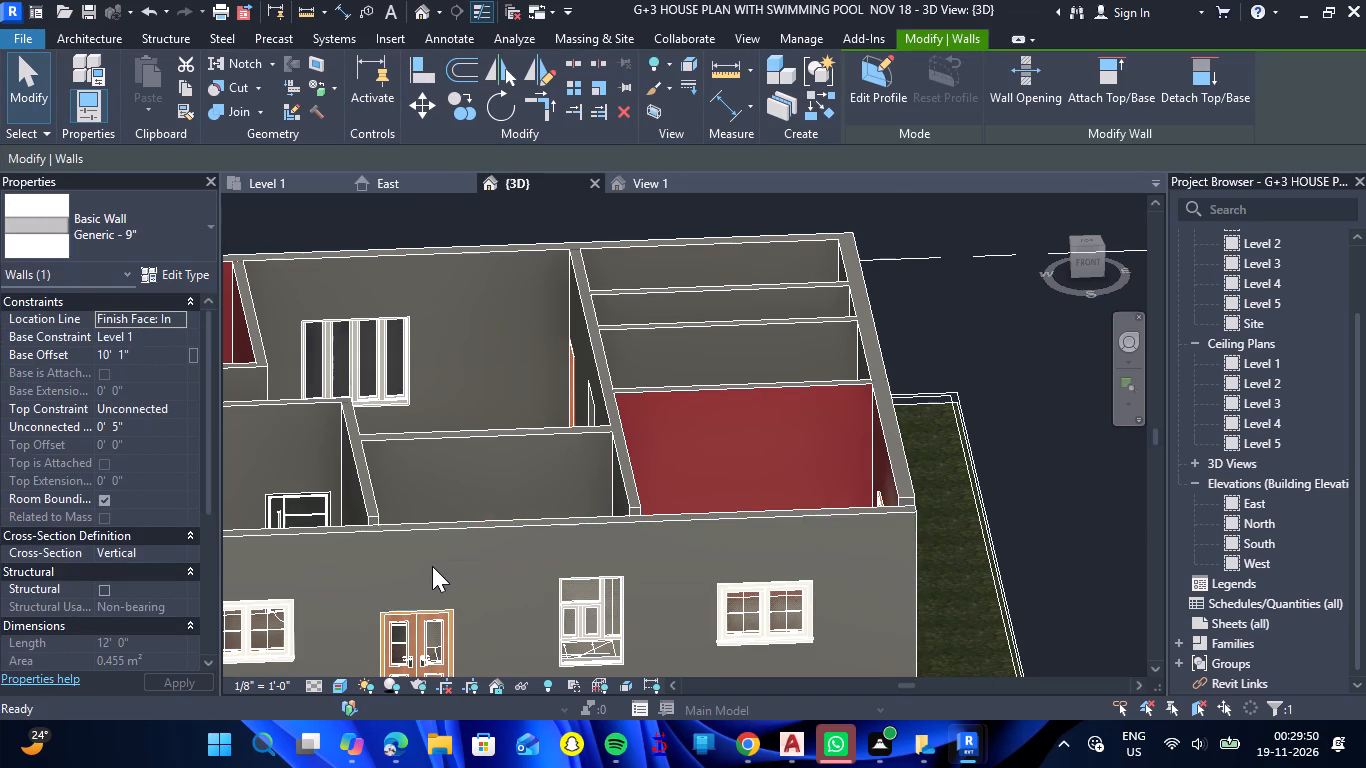
Set the unconnected height of the south exterior wall with the front entrance to 10' 6".
scroll(447, 566, "down", 7)
scroll(417, 559, "up", 6)
scroll(392, 551, "down", 6)
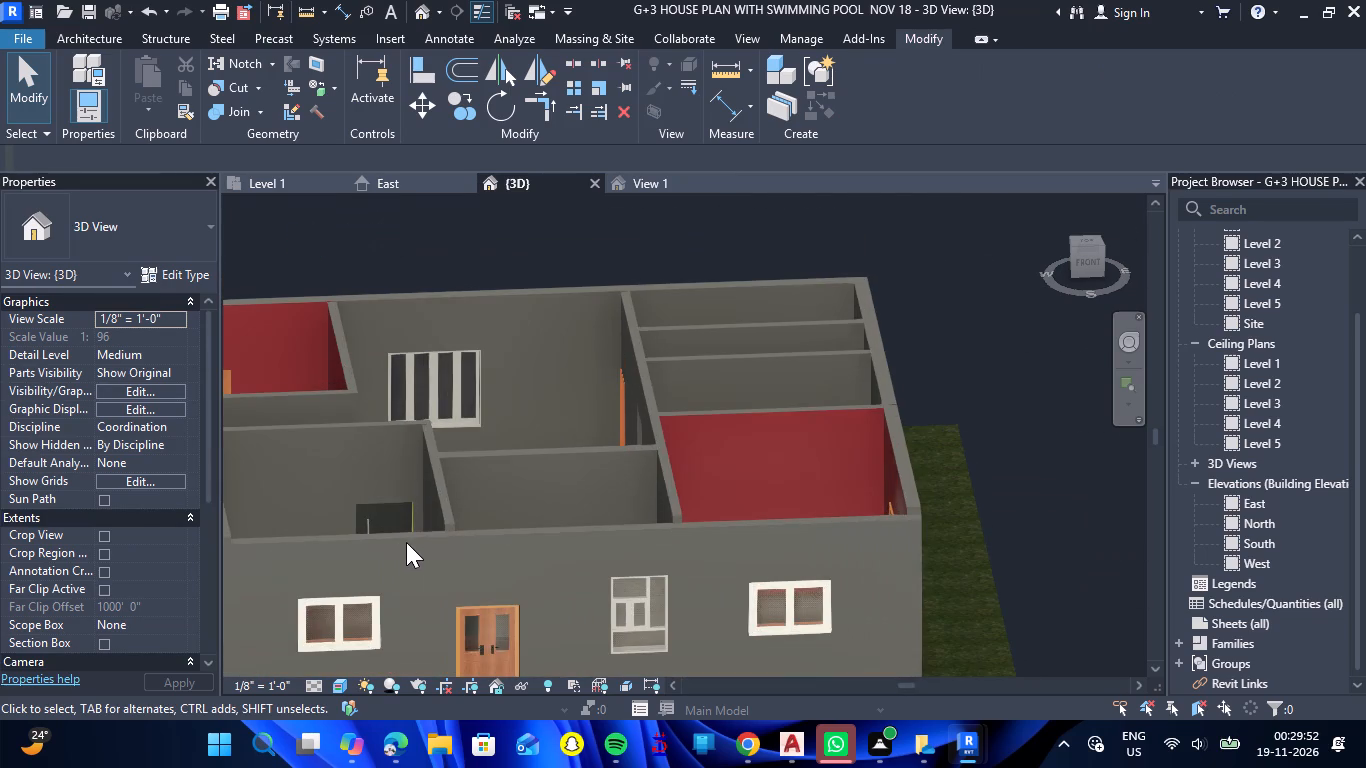
scroll(309, 546, "up", 8)
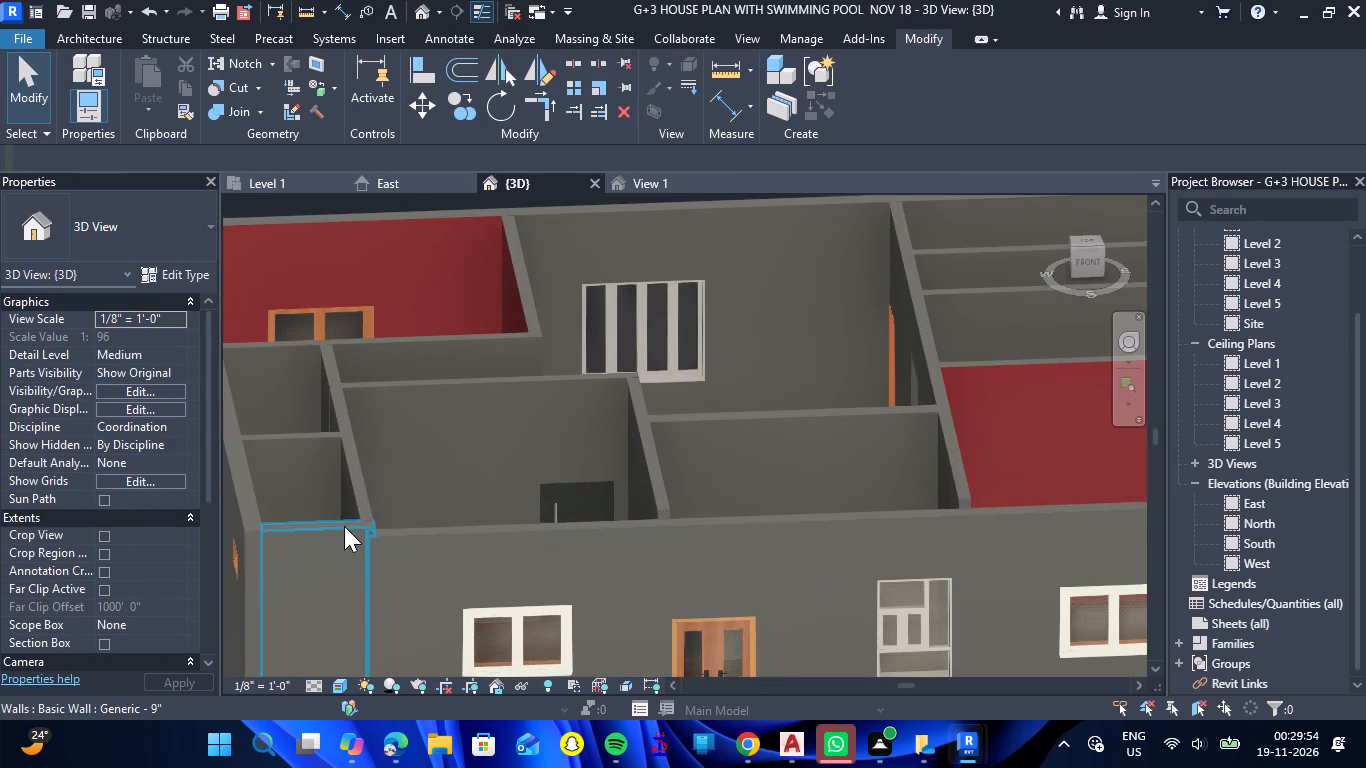
left_click(431, 537)
left_click(159, 432)
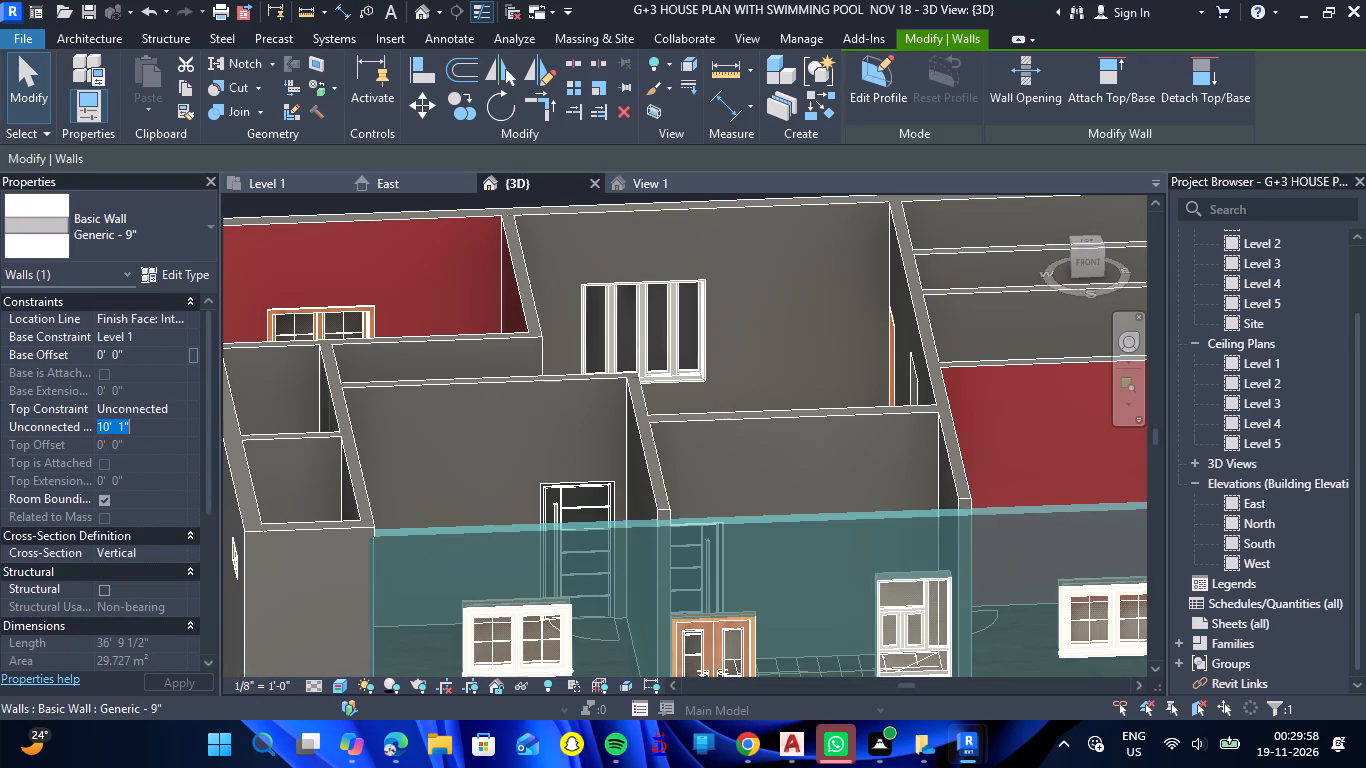
type("10'6")
key("shift+quotedbl")
key("Return")
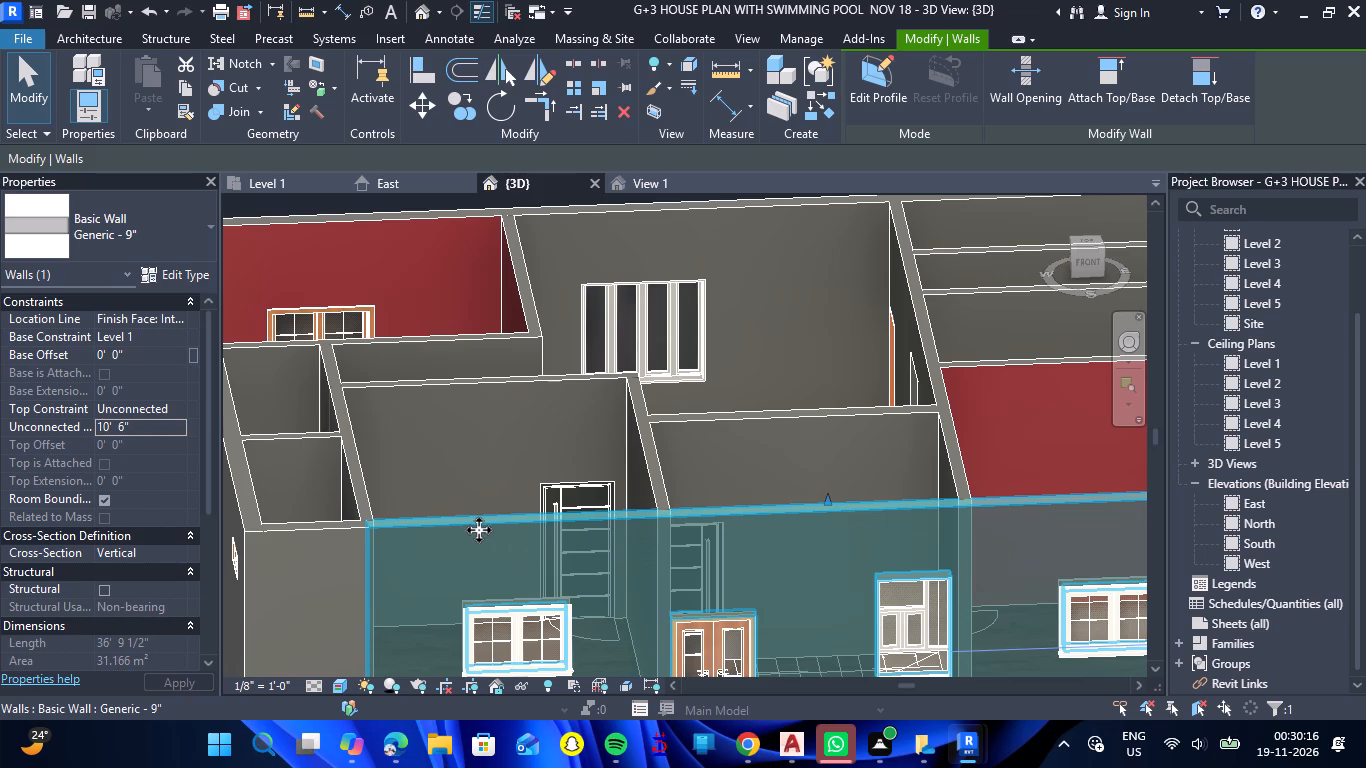
key("Escape")
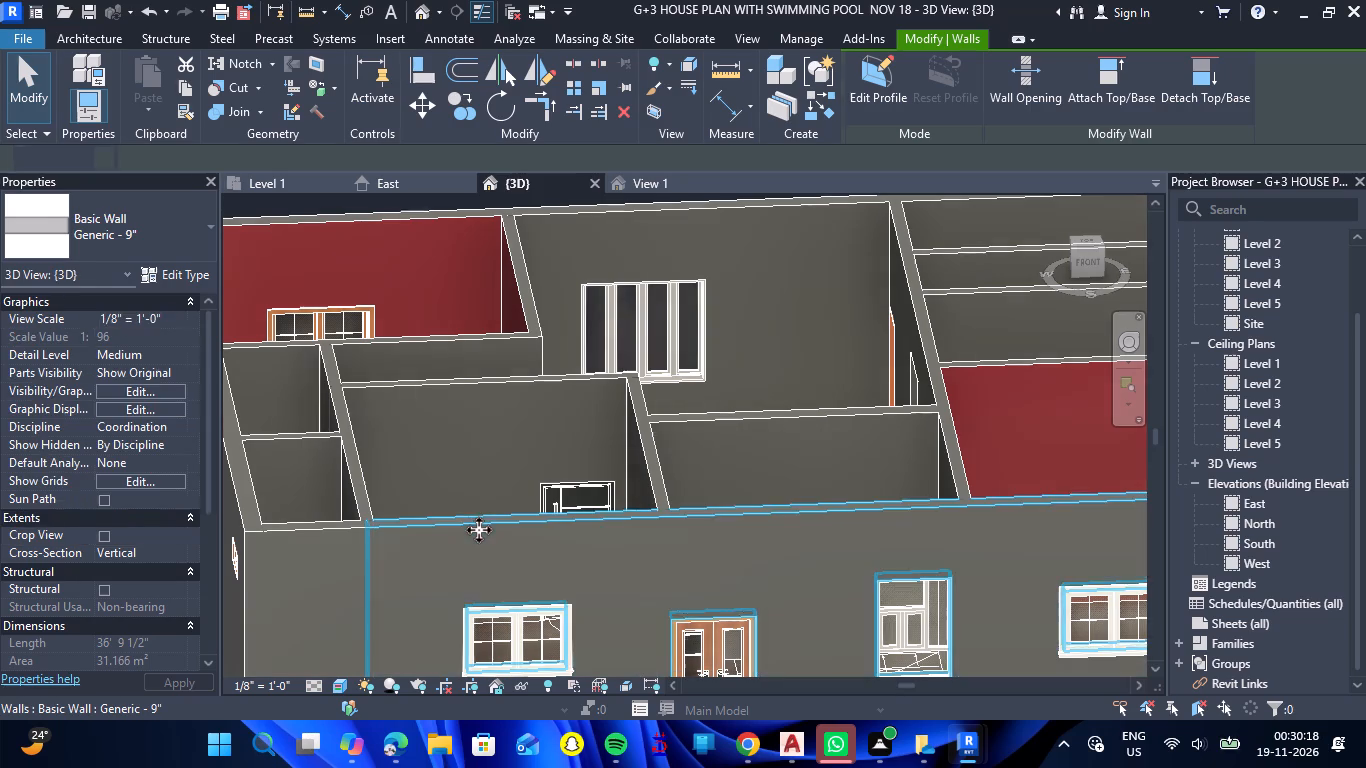
Split the south exterior wall where it meets the southeast bedroom's west partition.
scroll(470, 420, "down", 5)
scroll(950, 518, "up", 3)
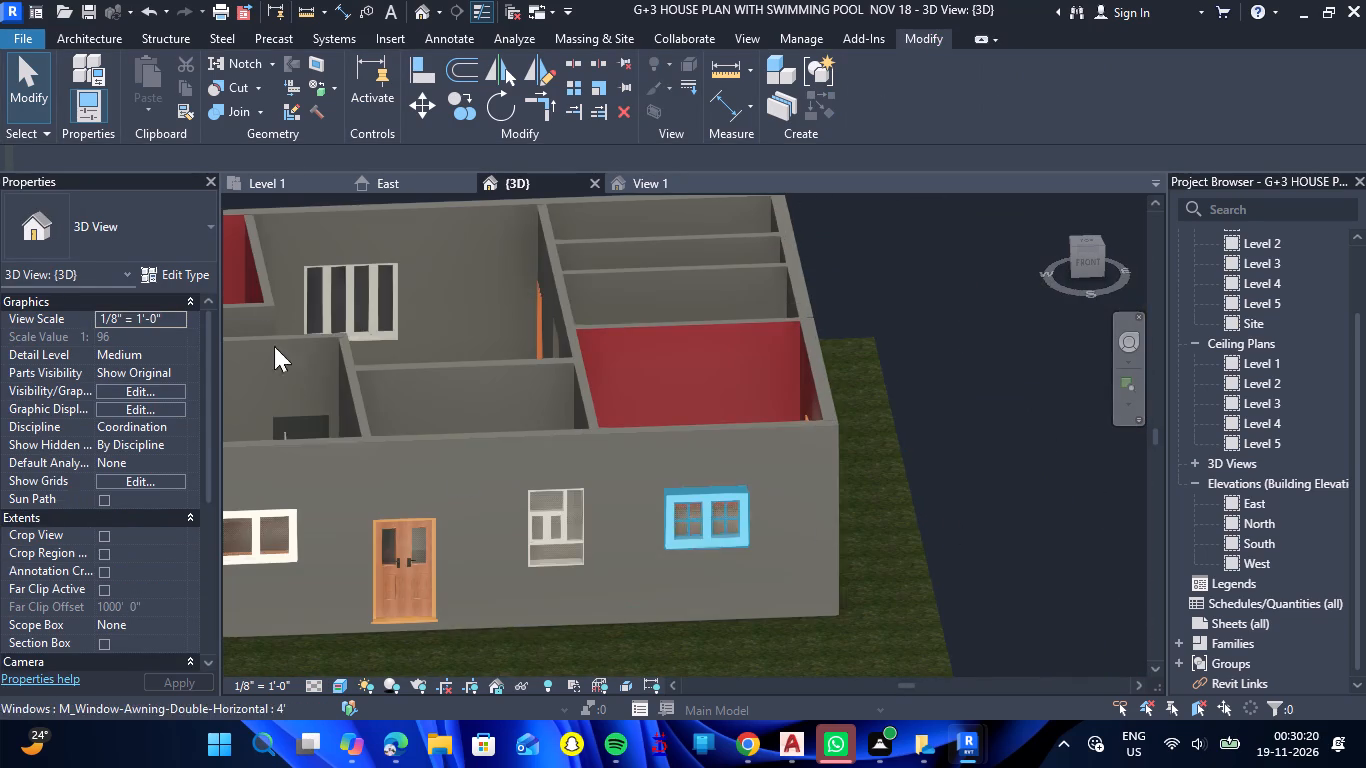
left_click(576, 72)
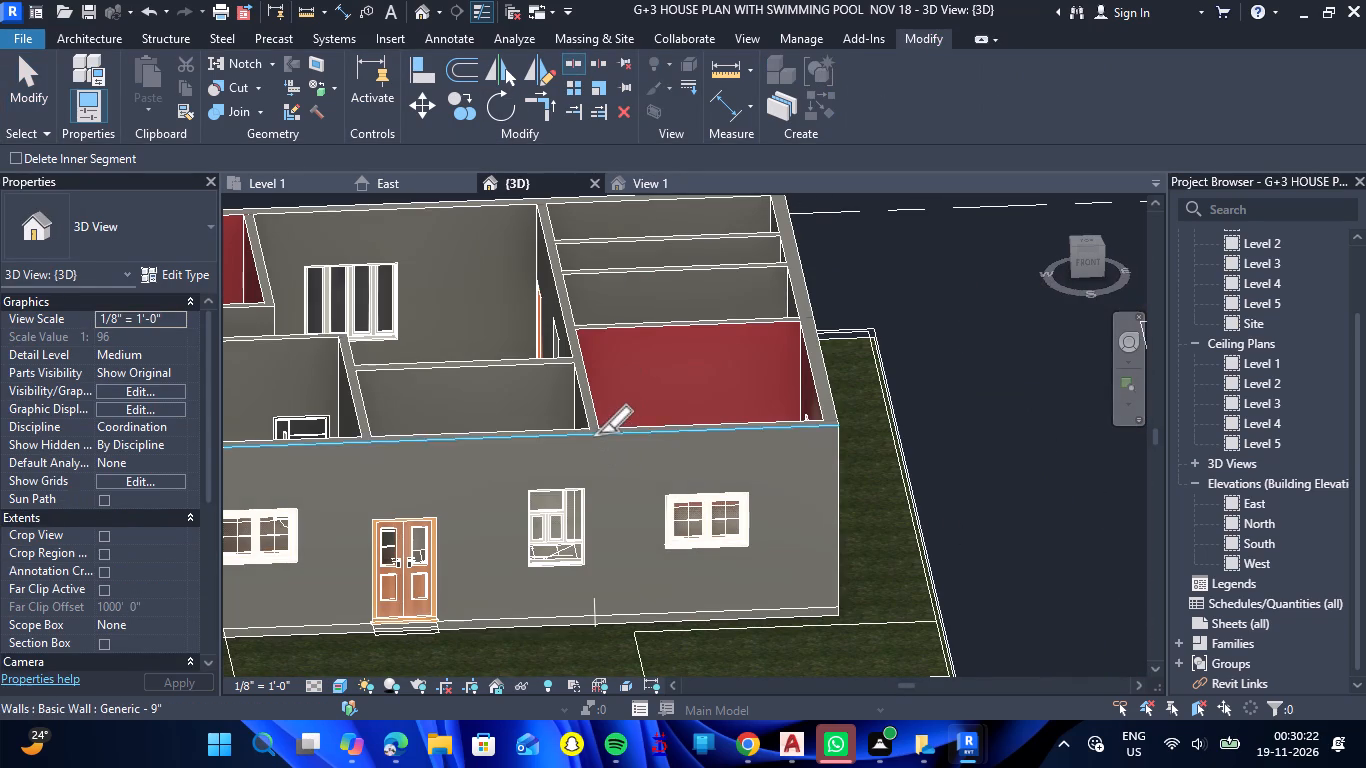
scroll(598, 433, "up", 11)
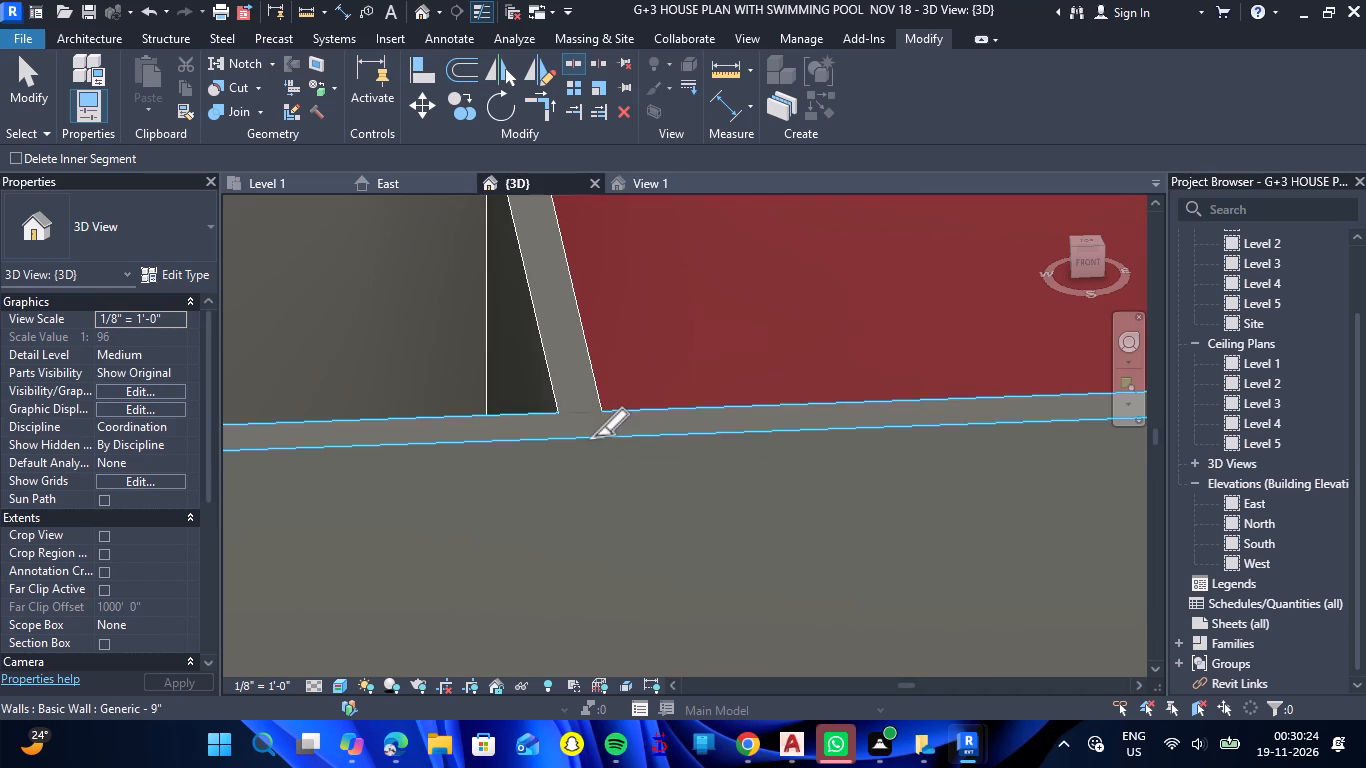
left_click(594, 435)
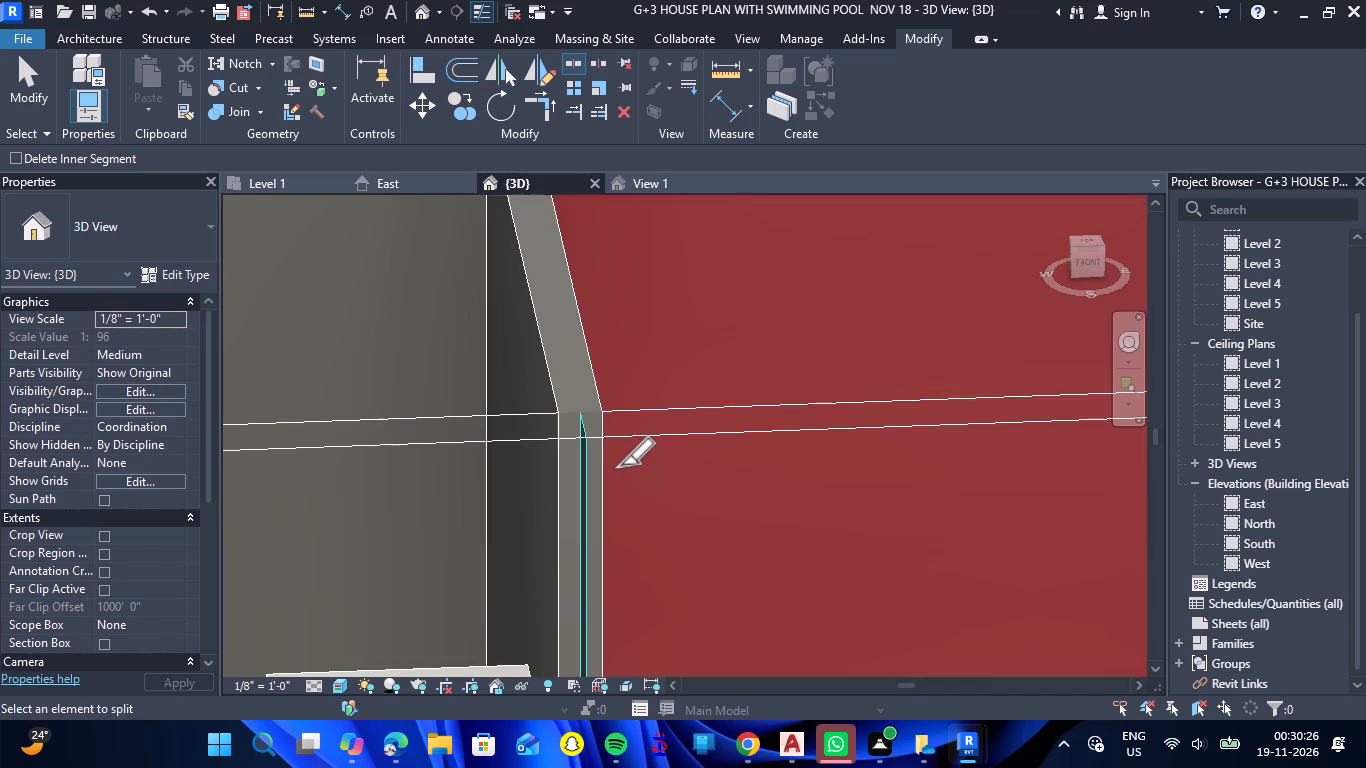
key("Escape")
scroll(624, 462, "down", 8)
key("Escape")
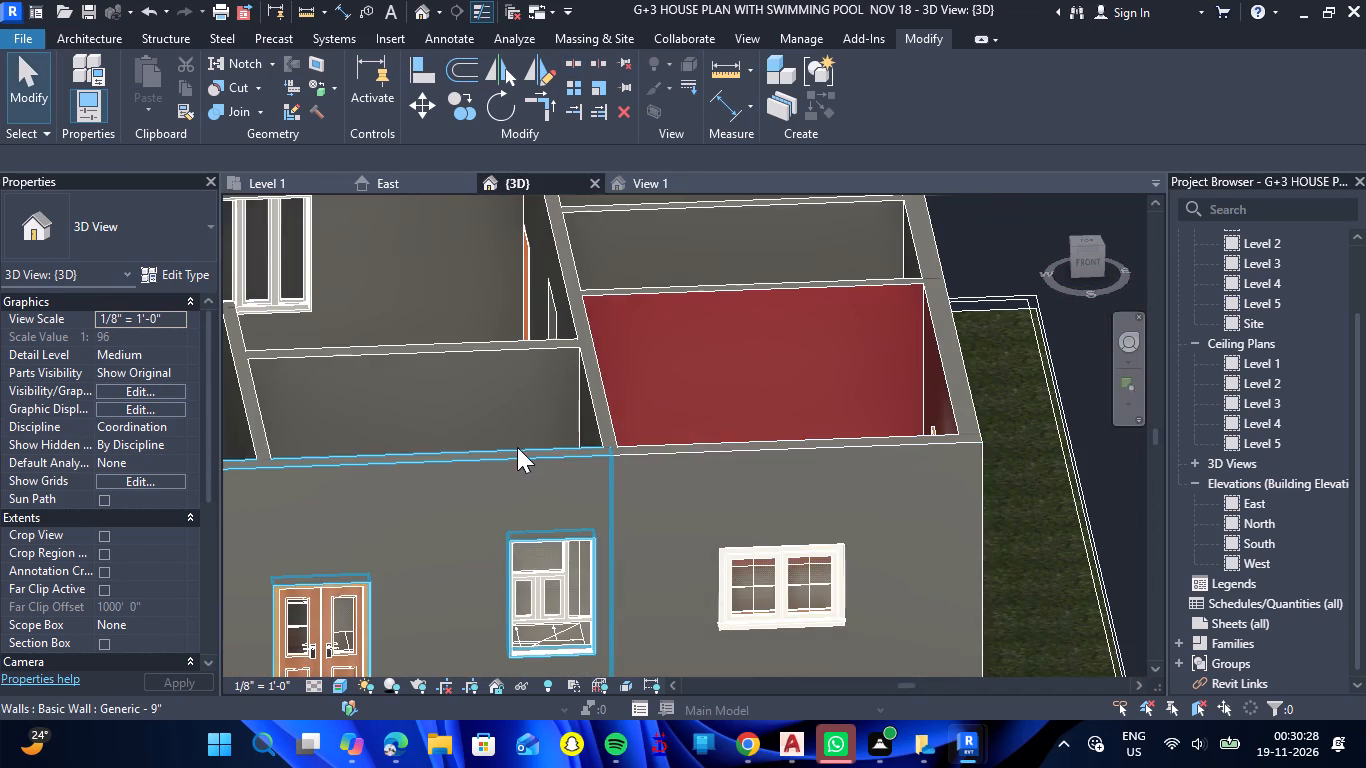
scroll(522, 443, "down", 6)
key("Escape")
Remove the paint from the inner face of the south exterior wall's section west of the southeast bedroom.
scroll(527, 441, "down", 5)
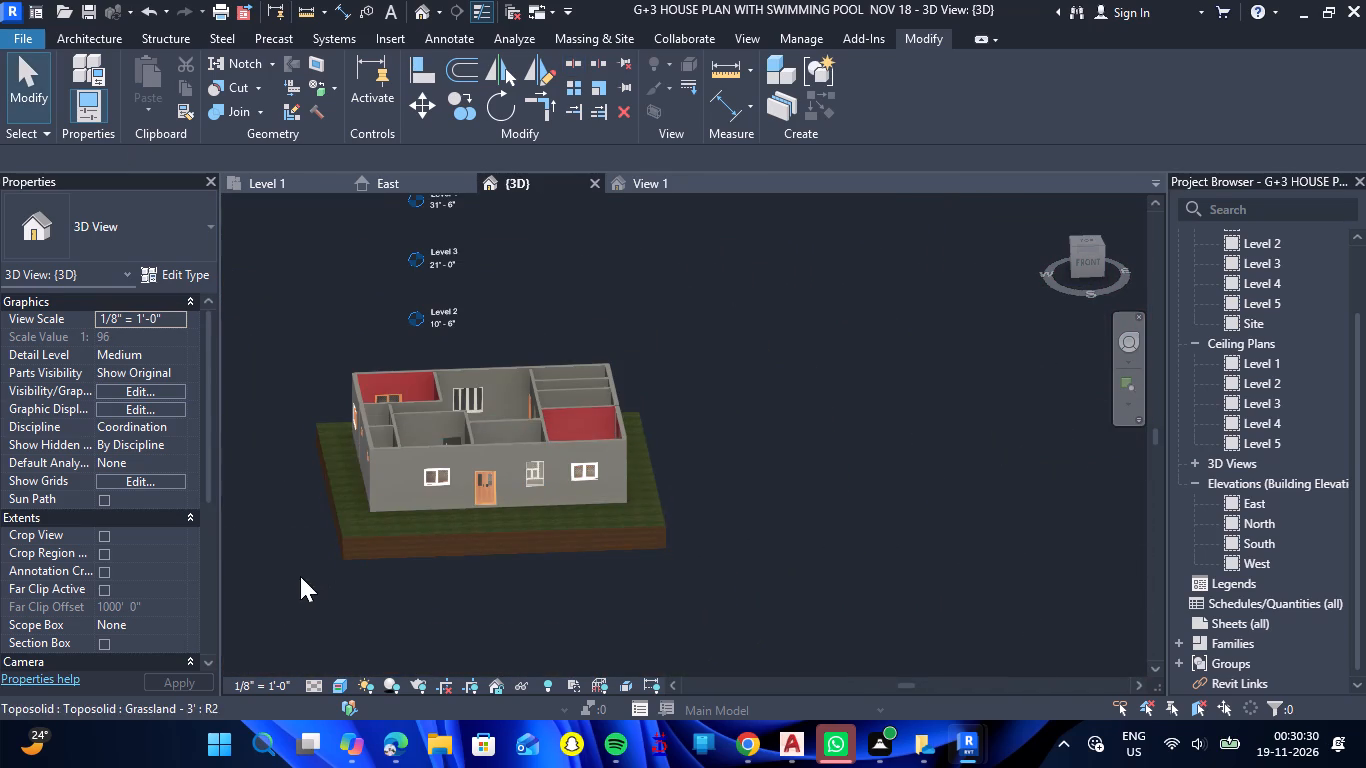
left_click_drag(284, 531, 283, 577, "shift")
right_click_drag(284, 531, 283, 577, "shift")
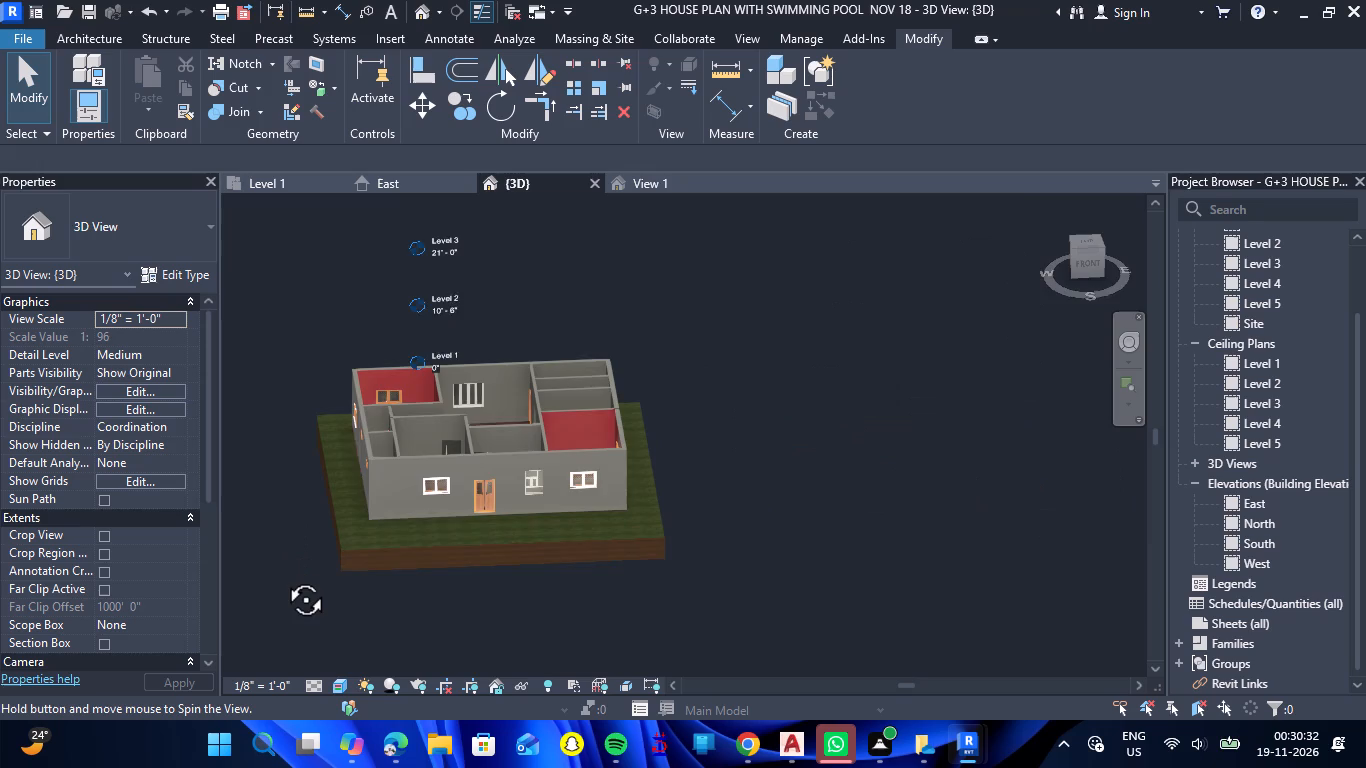
left_click_drag(283, 577, 571, 616, "shift")
right_click_drag(283, 577, 571, 616, "shift")
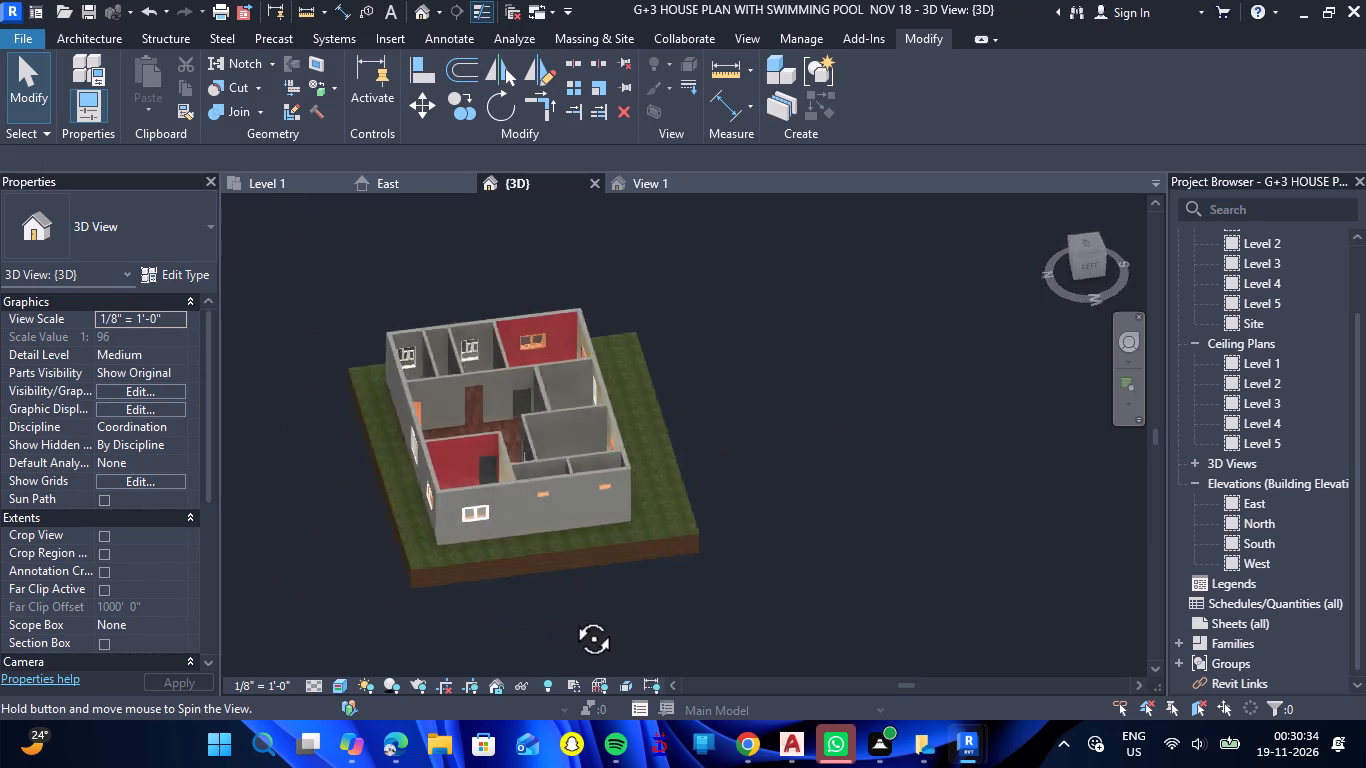
left_click_drag(571, 616, 745, 568, "shift")
right_click_drag(571, 616, 745, 568, "shift")
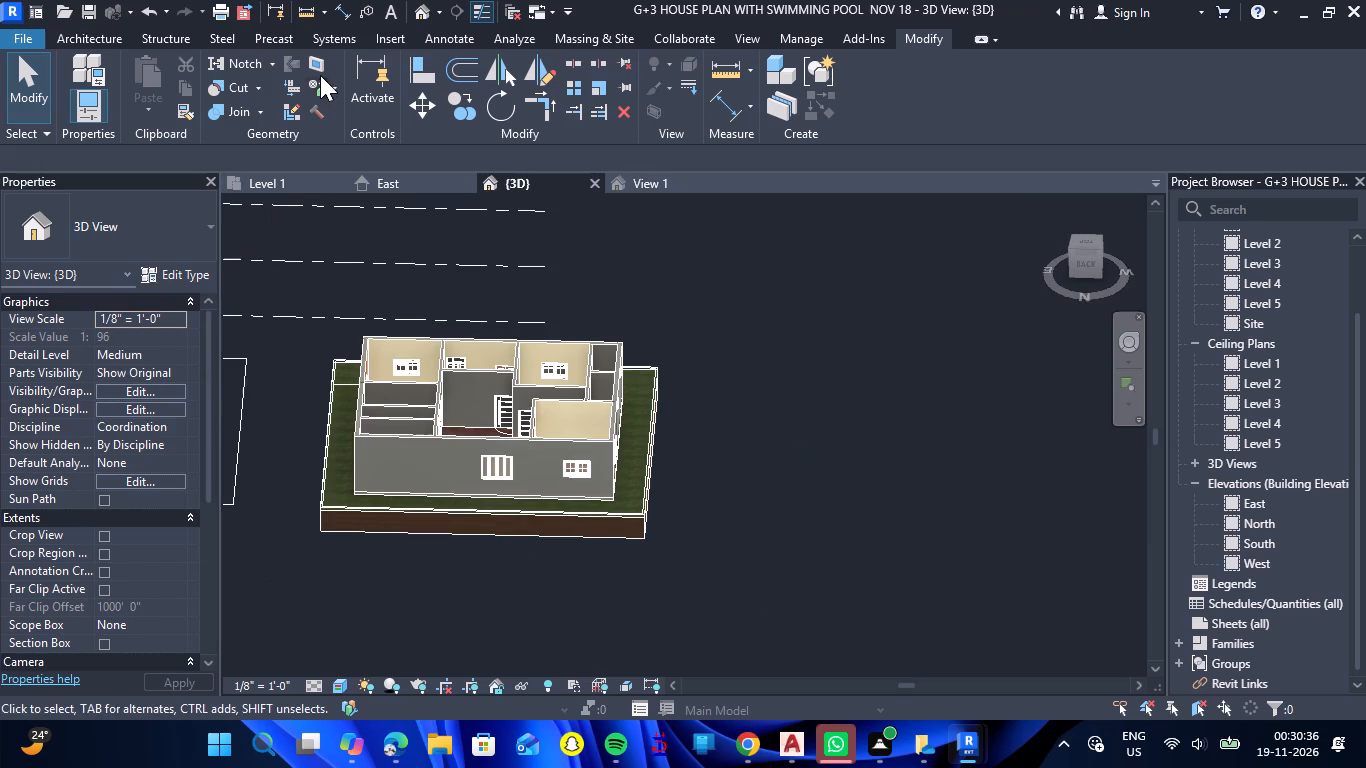
left_click(316, 90)
left_click(482, 346)
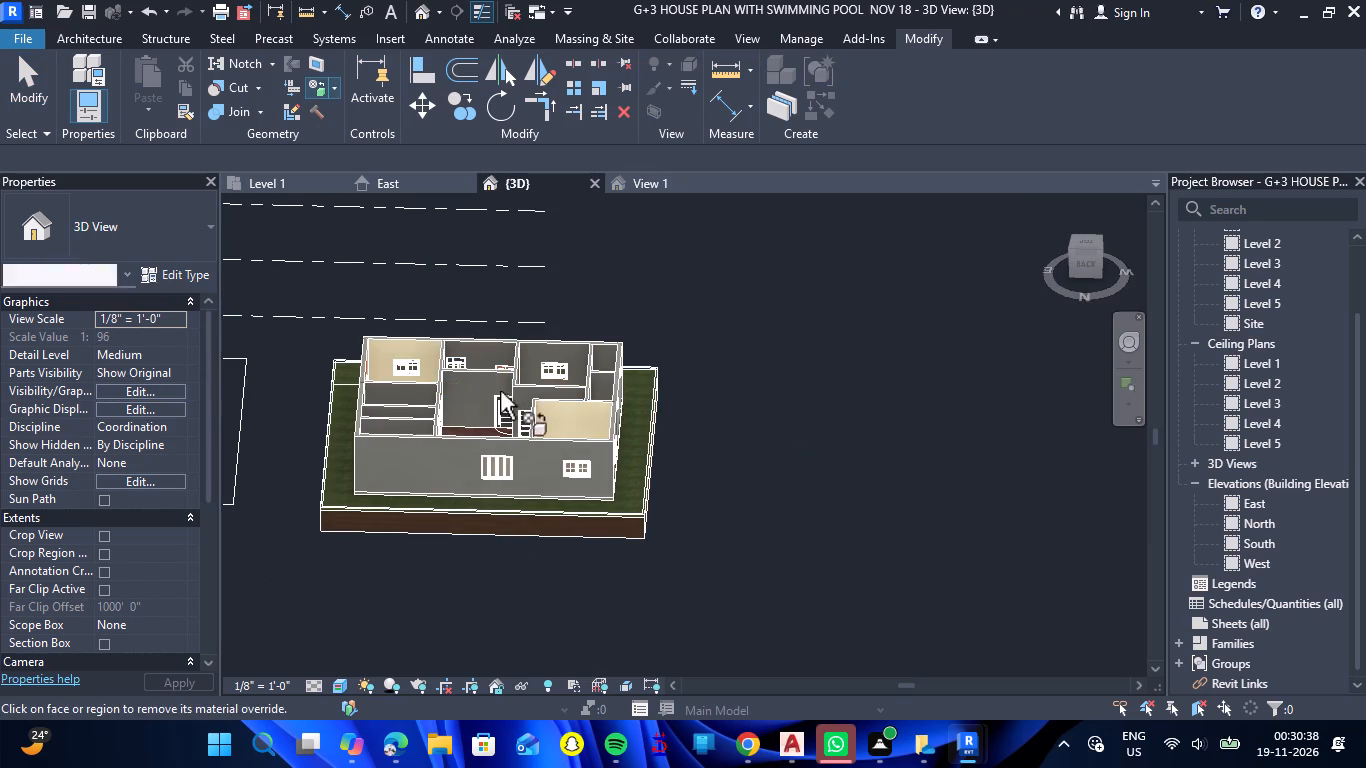
Split the south exterior wall where it meets the partition between the entrance area and the southwest room.
scroll(374, 343, "up", 5)
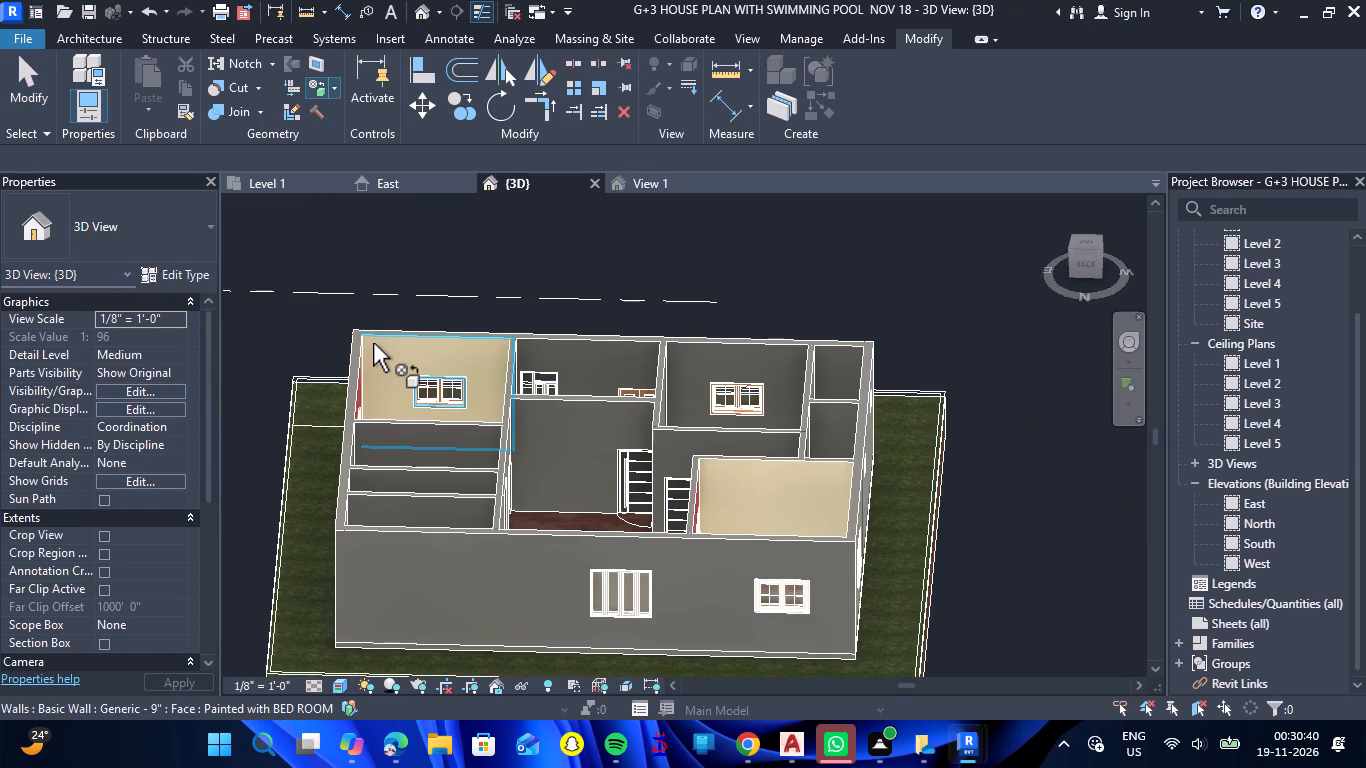
left_click(581, 57)
scroll(674, 328, "up", 6)
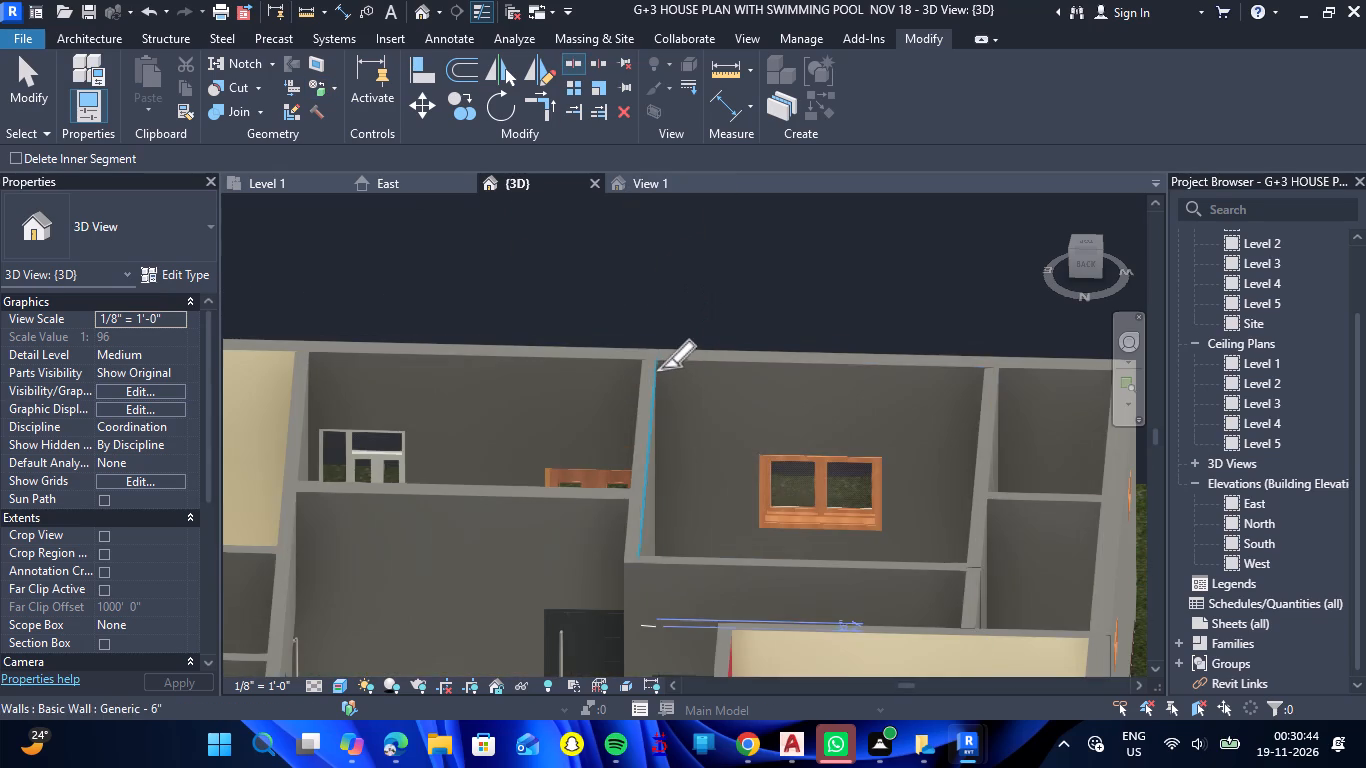
scroll(661, 366, "up", 7)
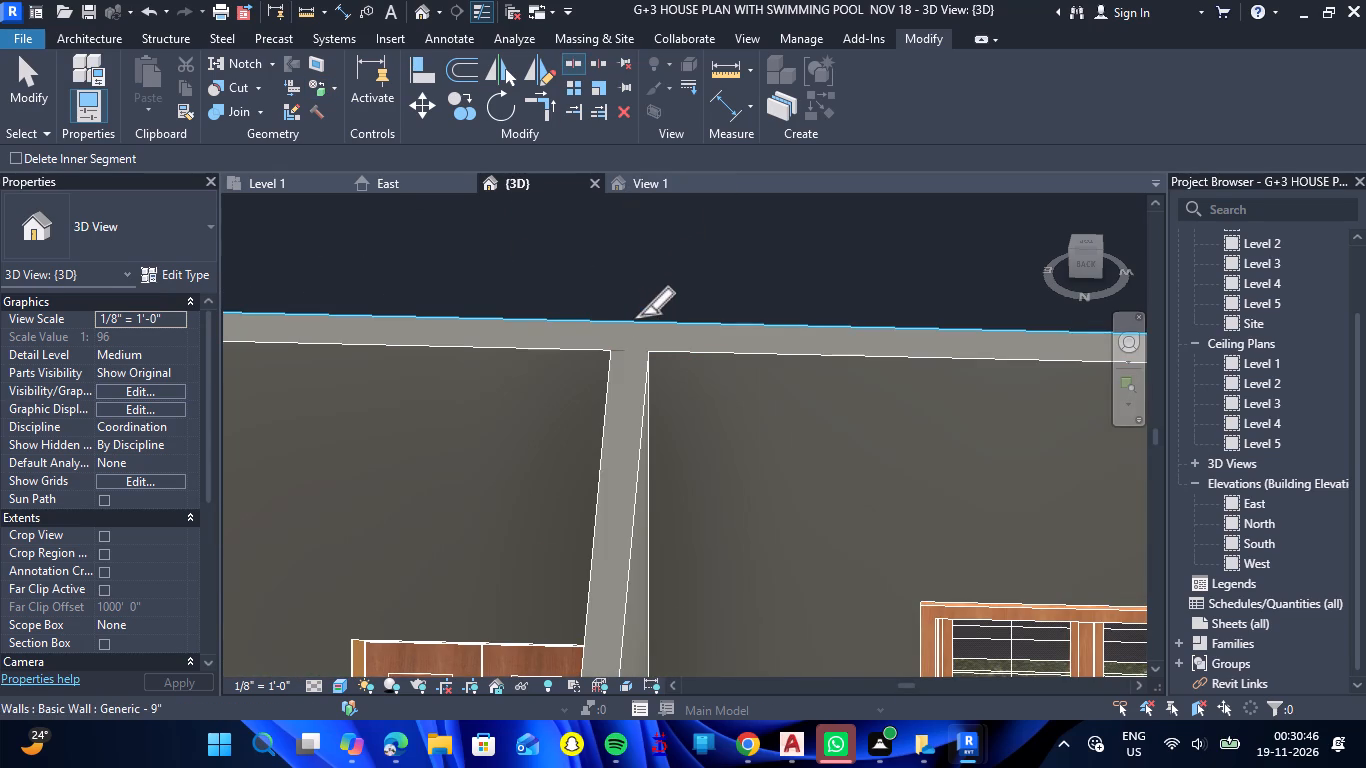
left_click(639, 317)
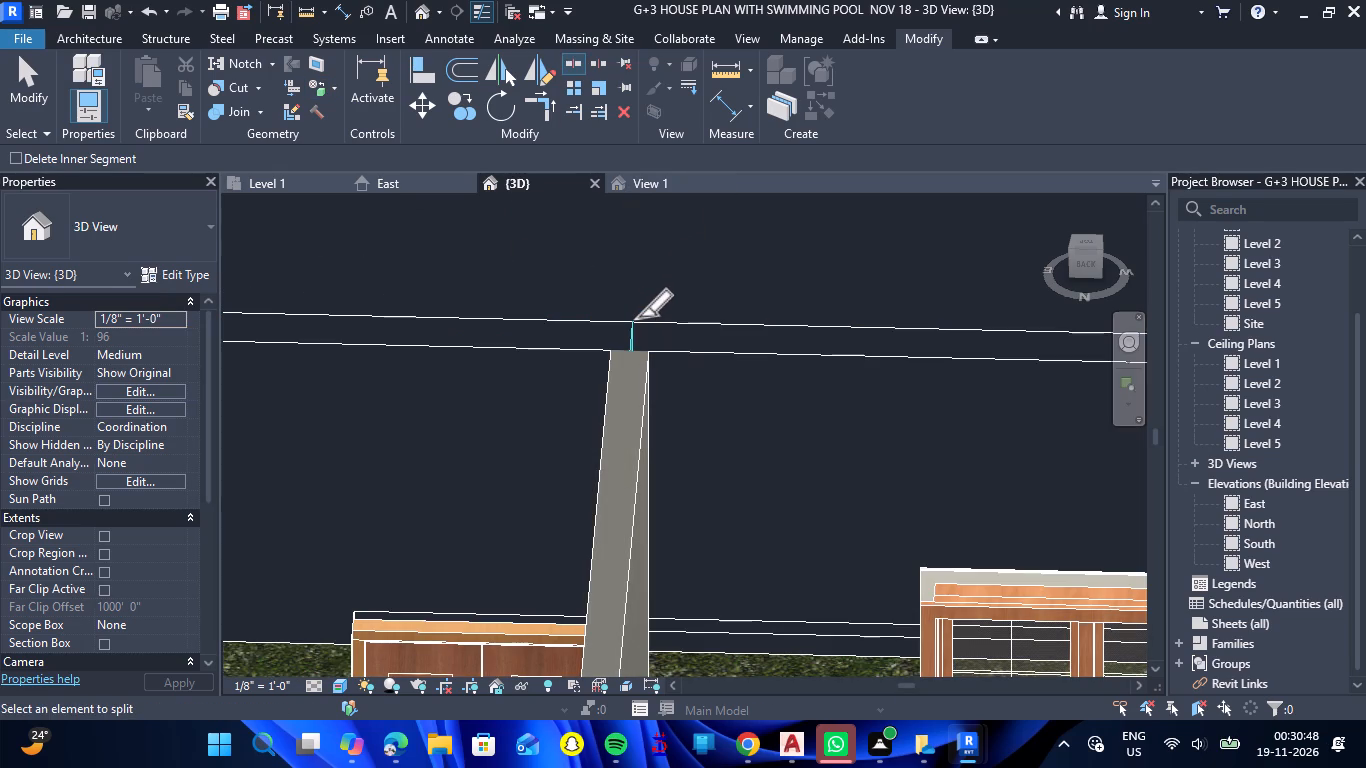
key("Escape")
scroll(638, 317, "down", 7)
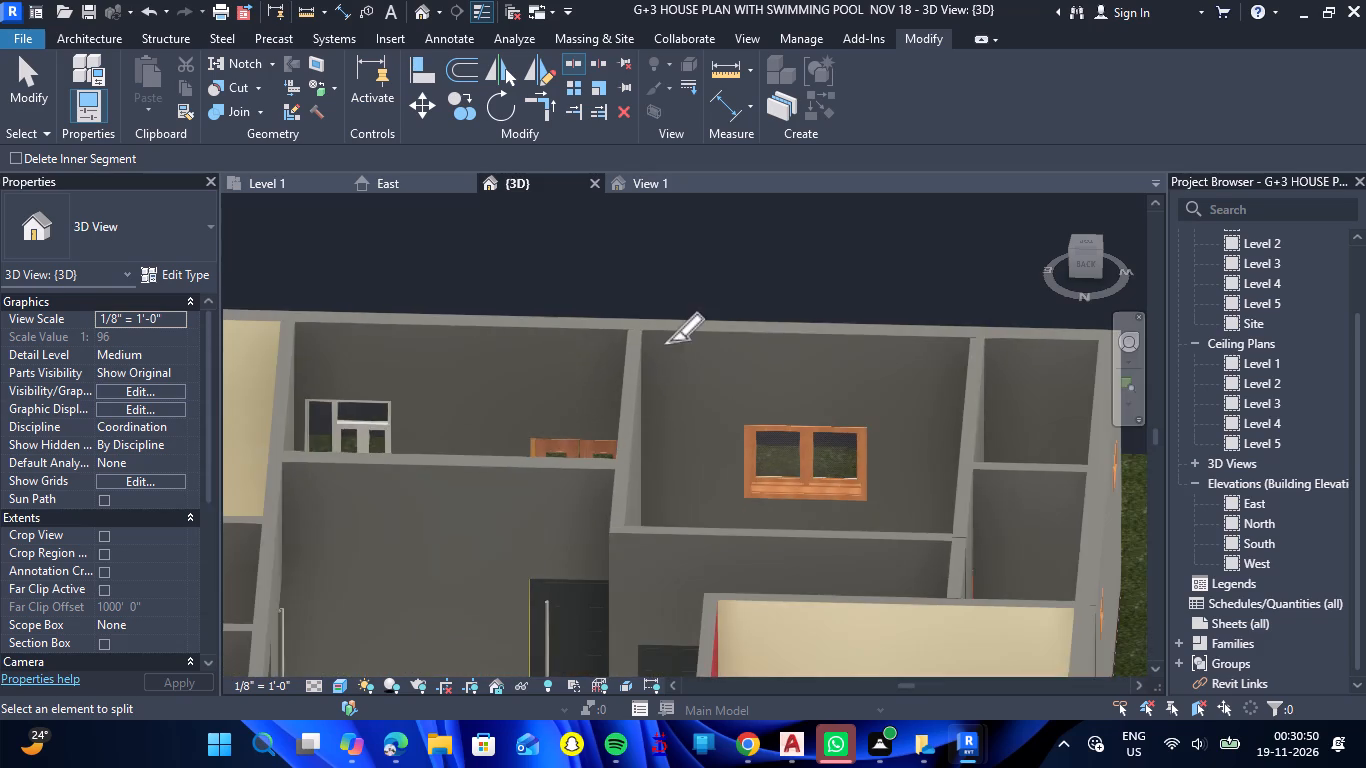
scroll(676, 338, "down", 5)
key("Escape")
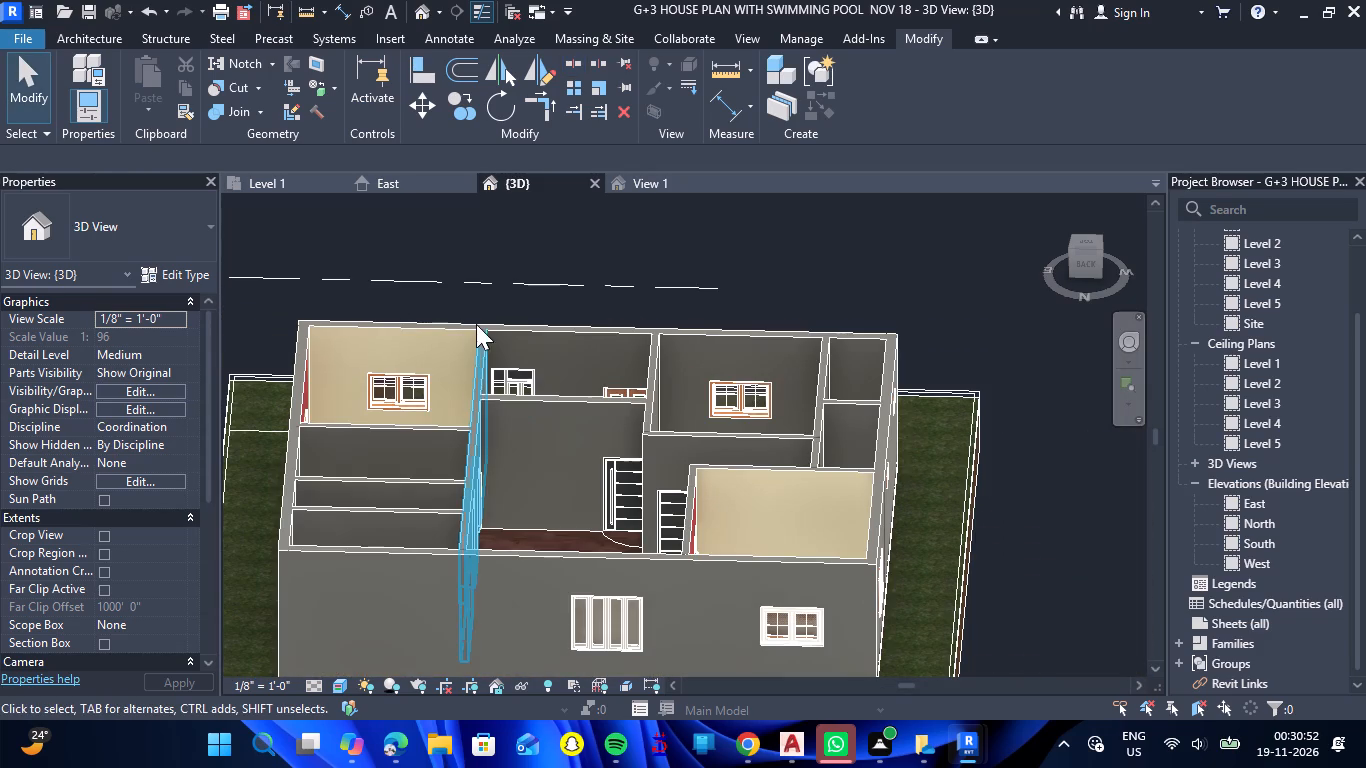
Split the long 6-inch partition on the southeast bedroom's west side where it meets the bedroom's north partition.
scroll(459, 326, "down", 6)
left_click_drag(257, 405, 613, 476, "shift")
right_click_drag(264, 407, 613, 476, "shift")
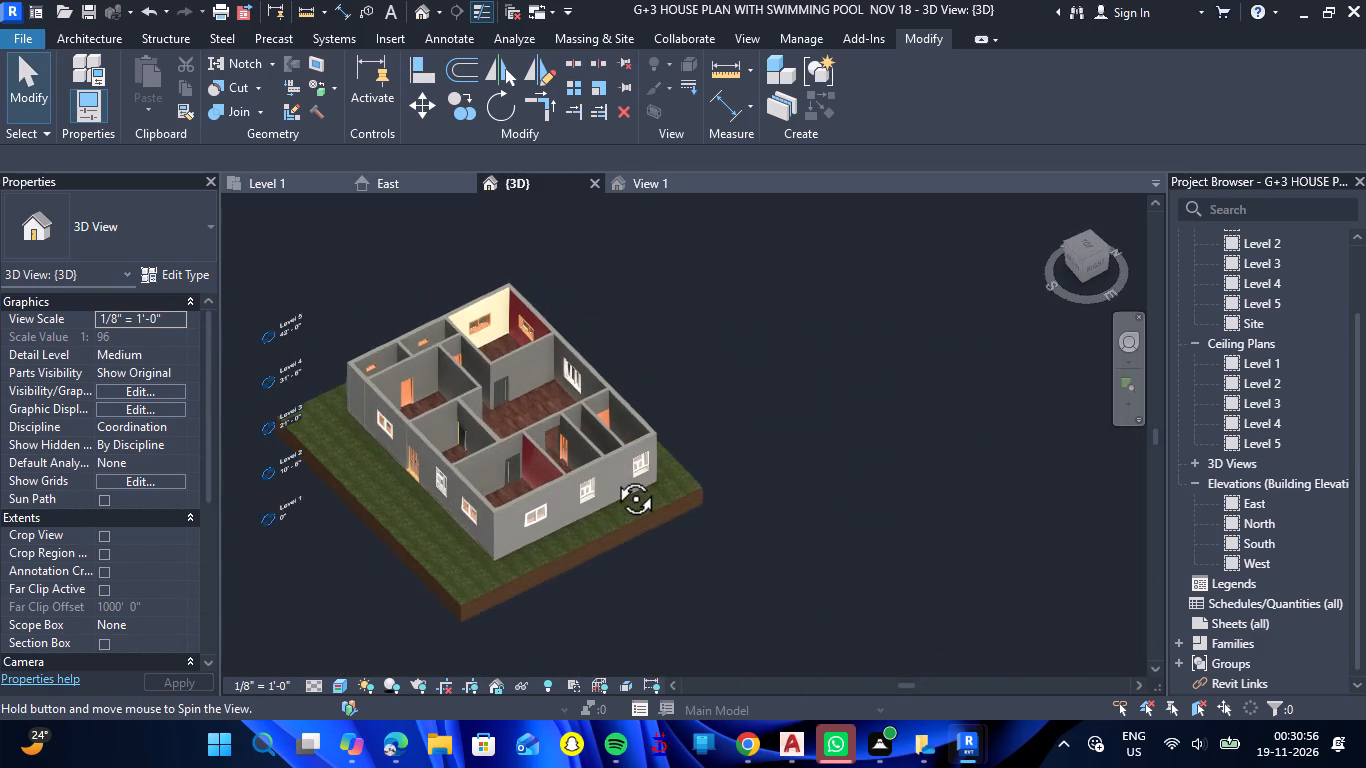
left_click_drag(613, 476, 237, 476, "shift")
right_click_drag(613, 476, 237, 476, "shift")
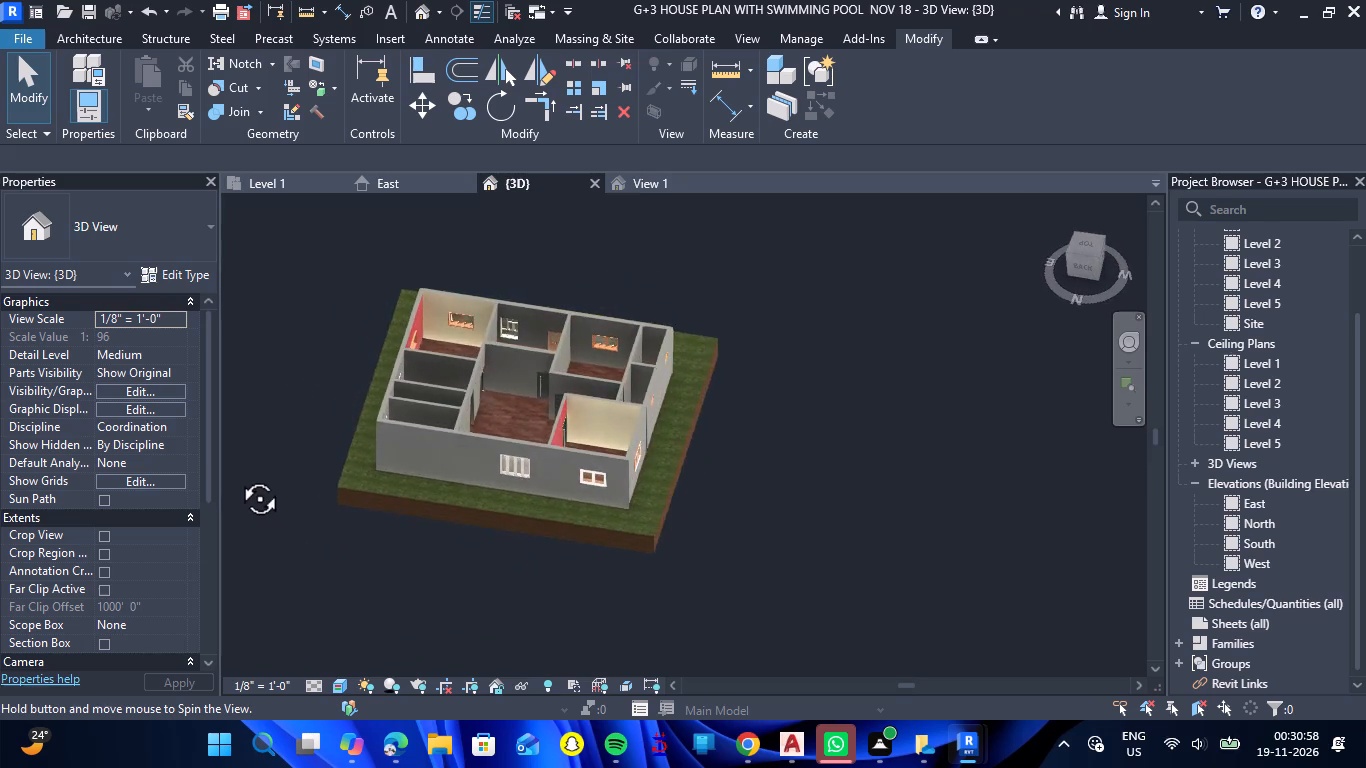
right_click_drag(237, 476, 505, 460, "shift")
left_click_drag(237, 476, 505, 460, "shift")
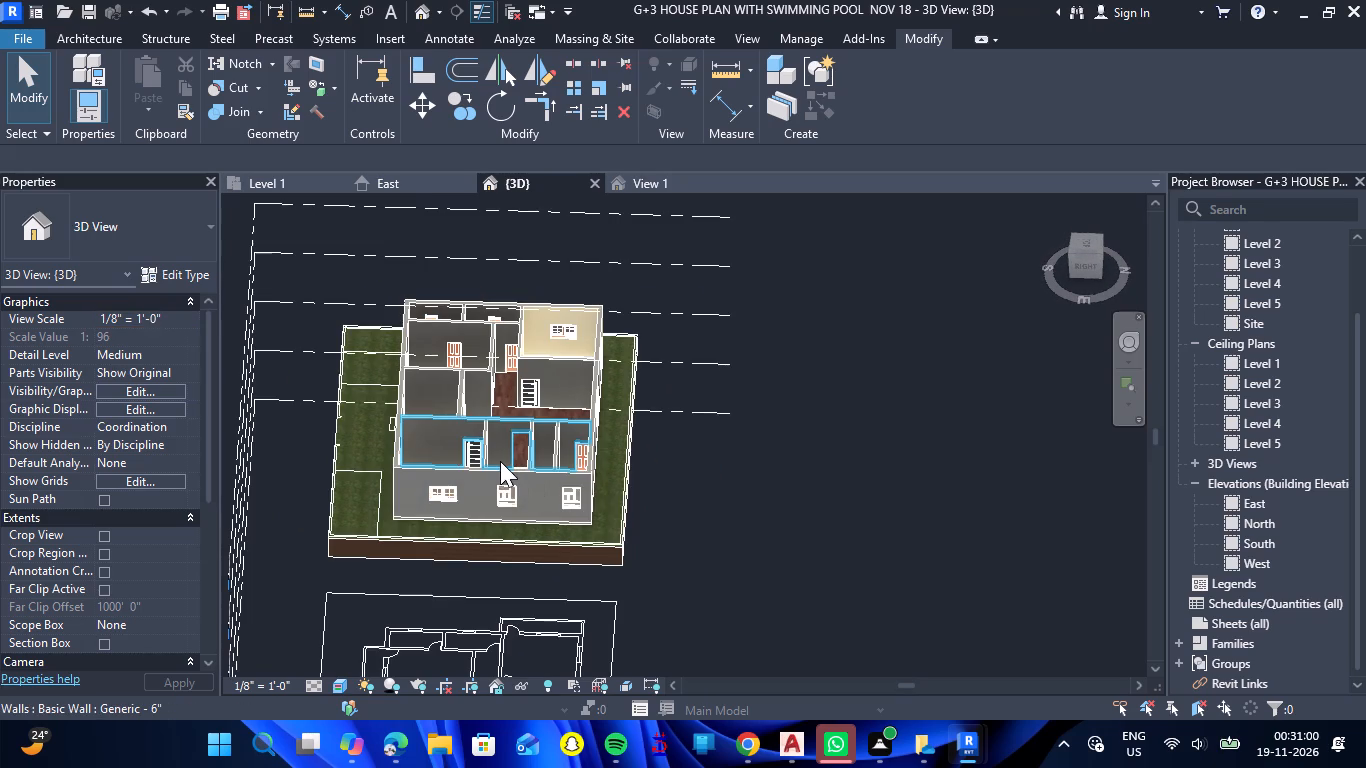
type("PT")
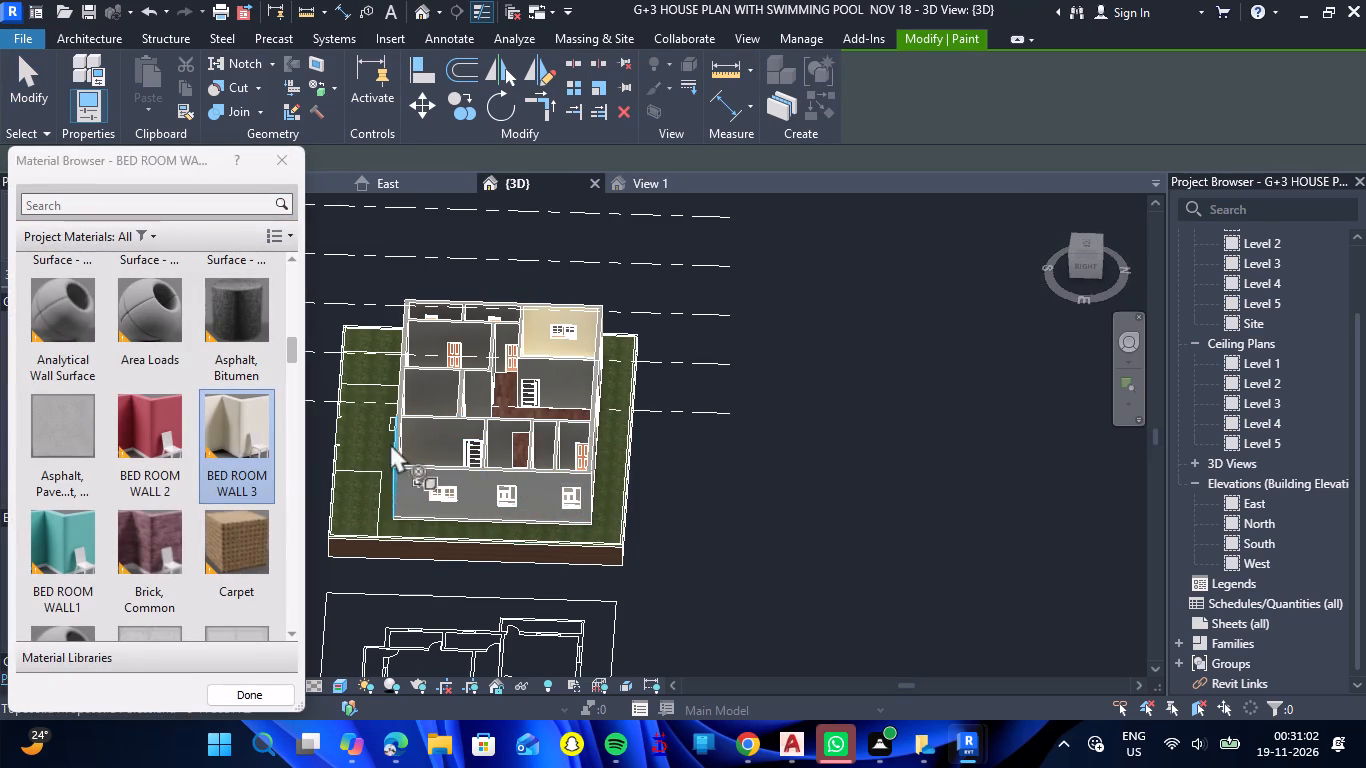
left_click(567, 74)
scroll(490, 421, "up", 8)
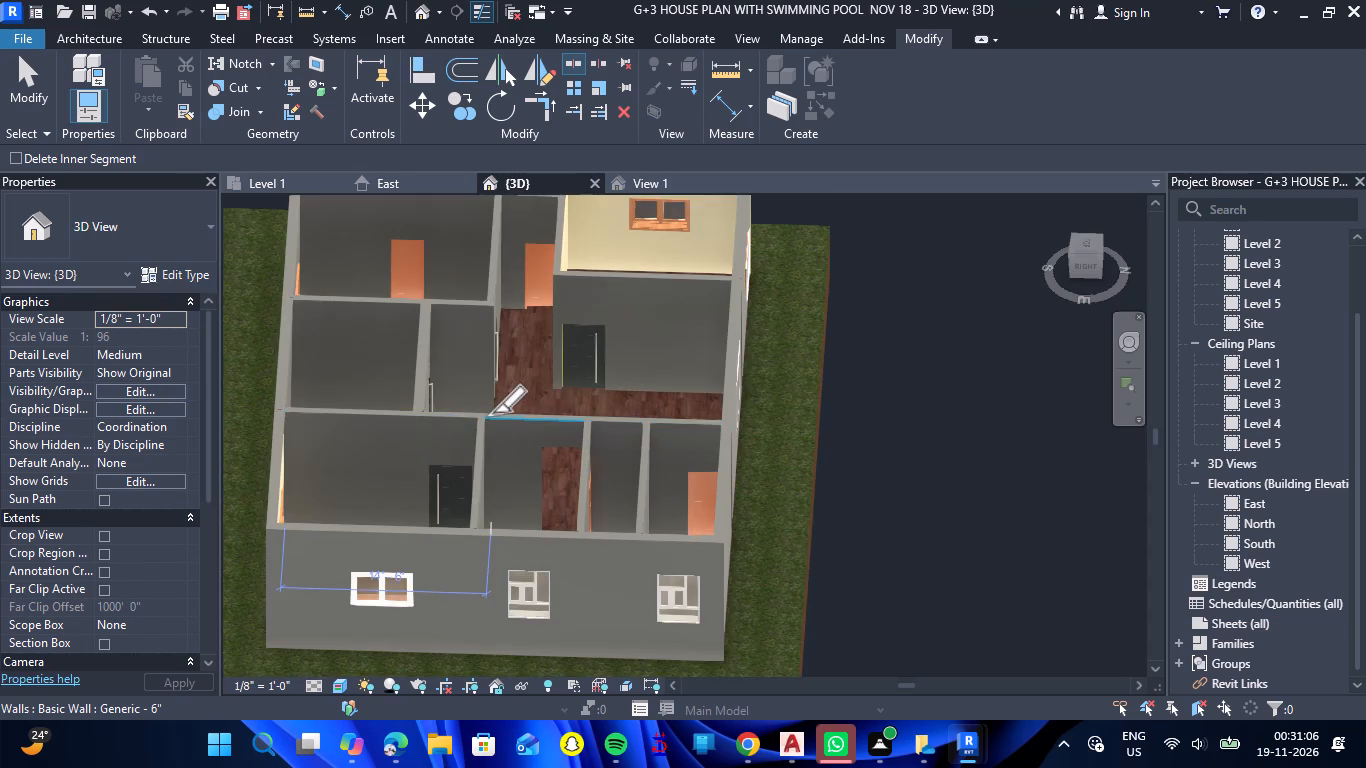
scroll(492, 413, "up", 10)
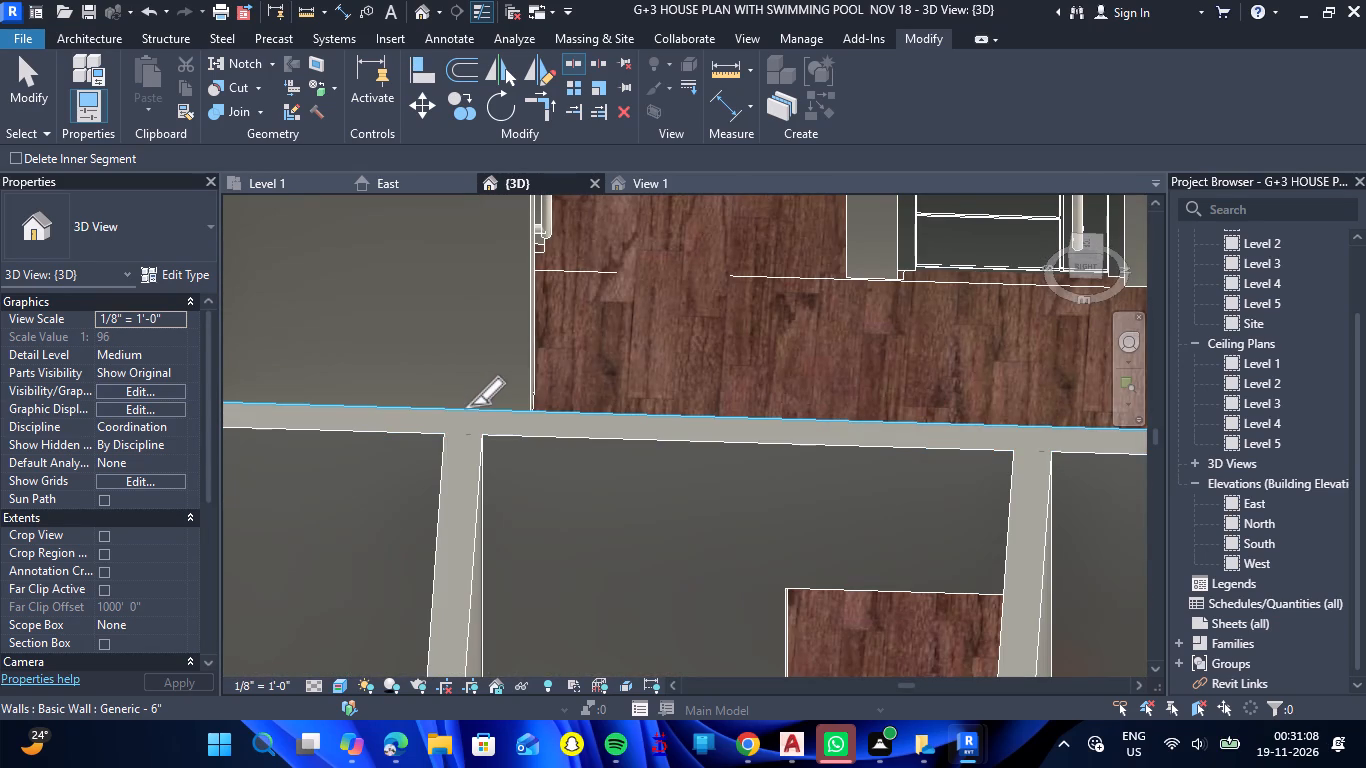
left_click(467, 408)
scroll(476, 408, "down", 3)
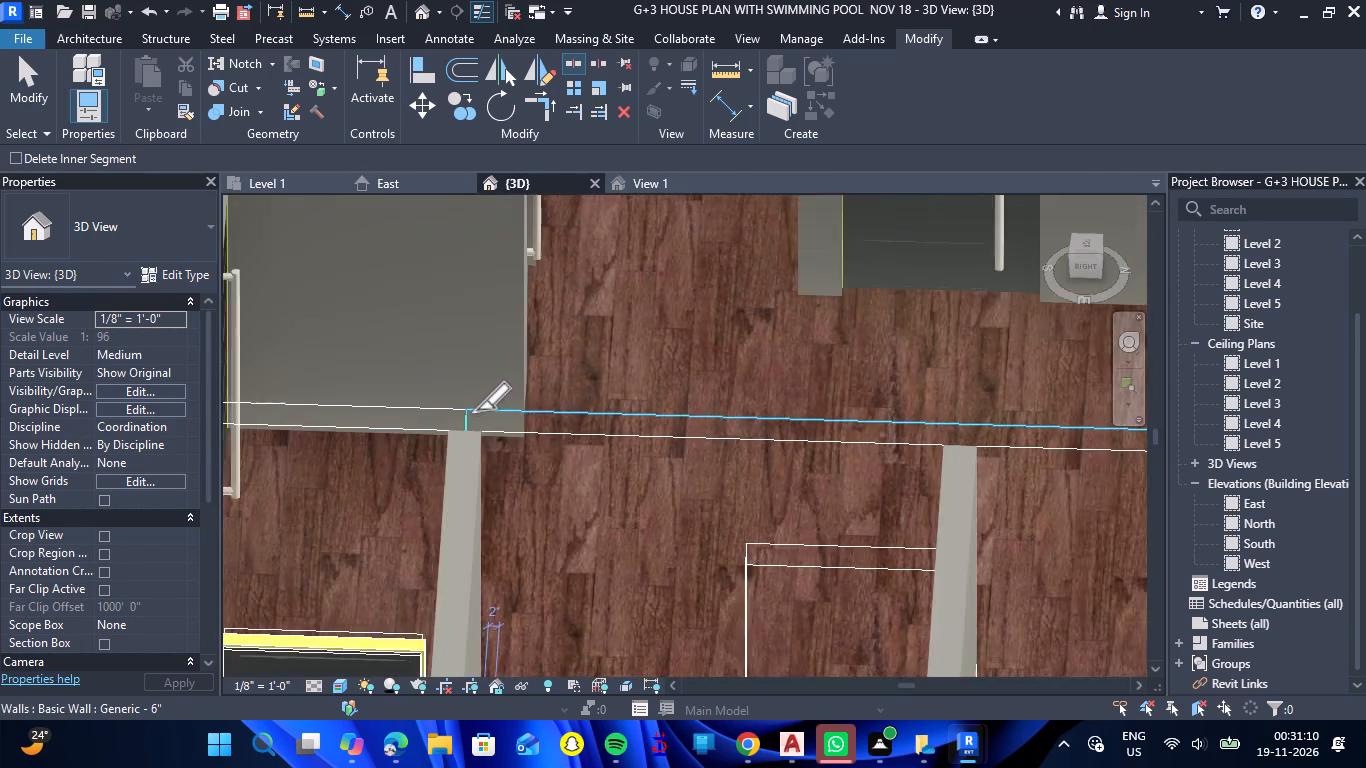
scroll(476, 410, "down", 2)
key("Escape")
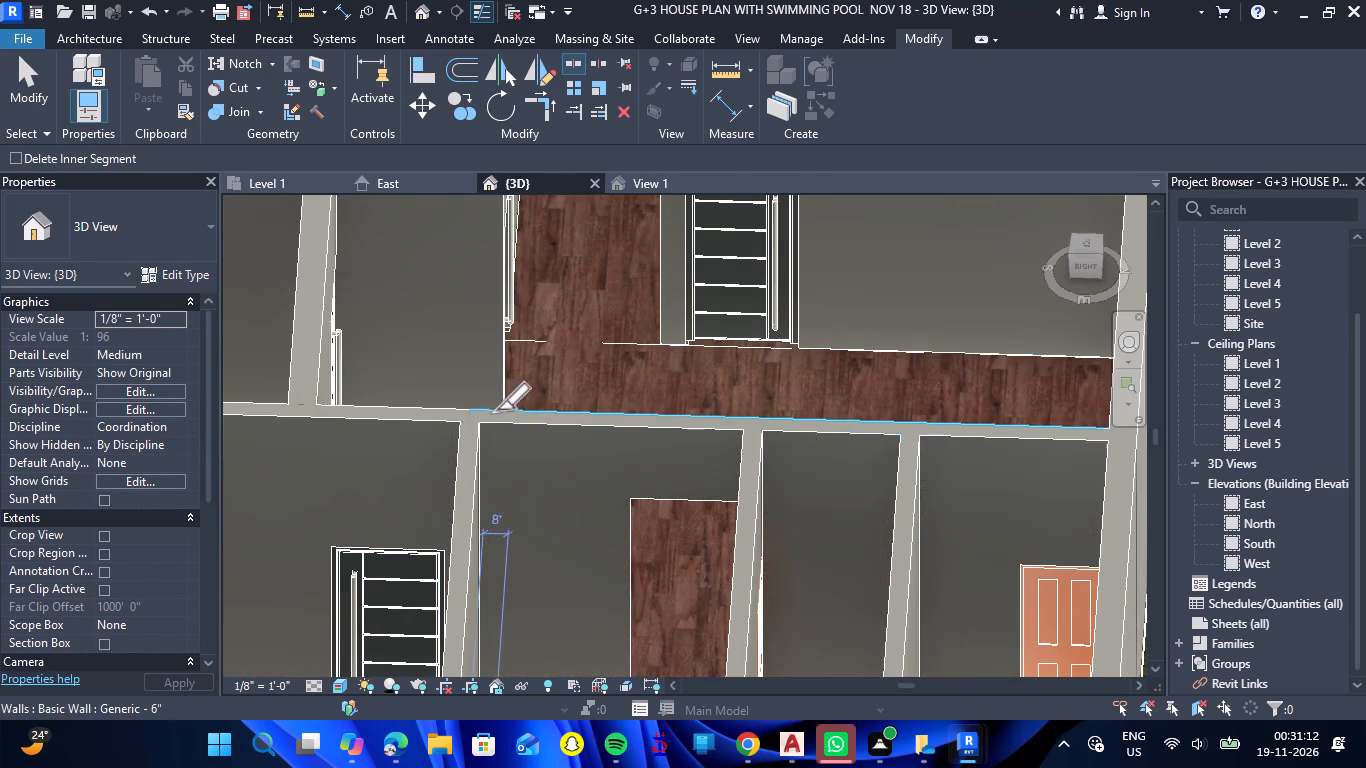
key("Escape")
Paint the bedroom side of the southeast bedroom's west partition with BED ROOM WALL 3 and end the Paint command.
type("PT")
scroll(497, 409, "down", 2)
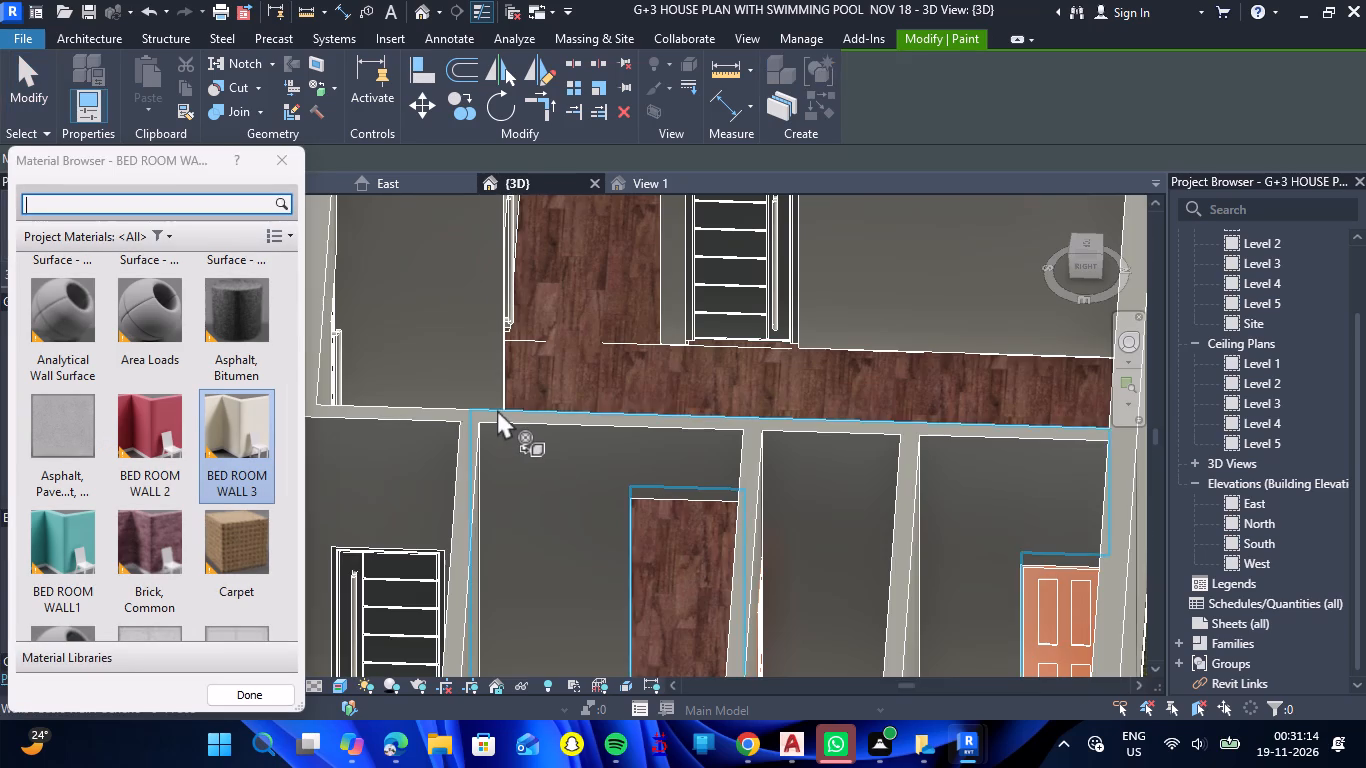
scroll(497, 409, "down", 3)
left_click(403, 453)
scroll(403, 453, "down", 4)
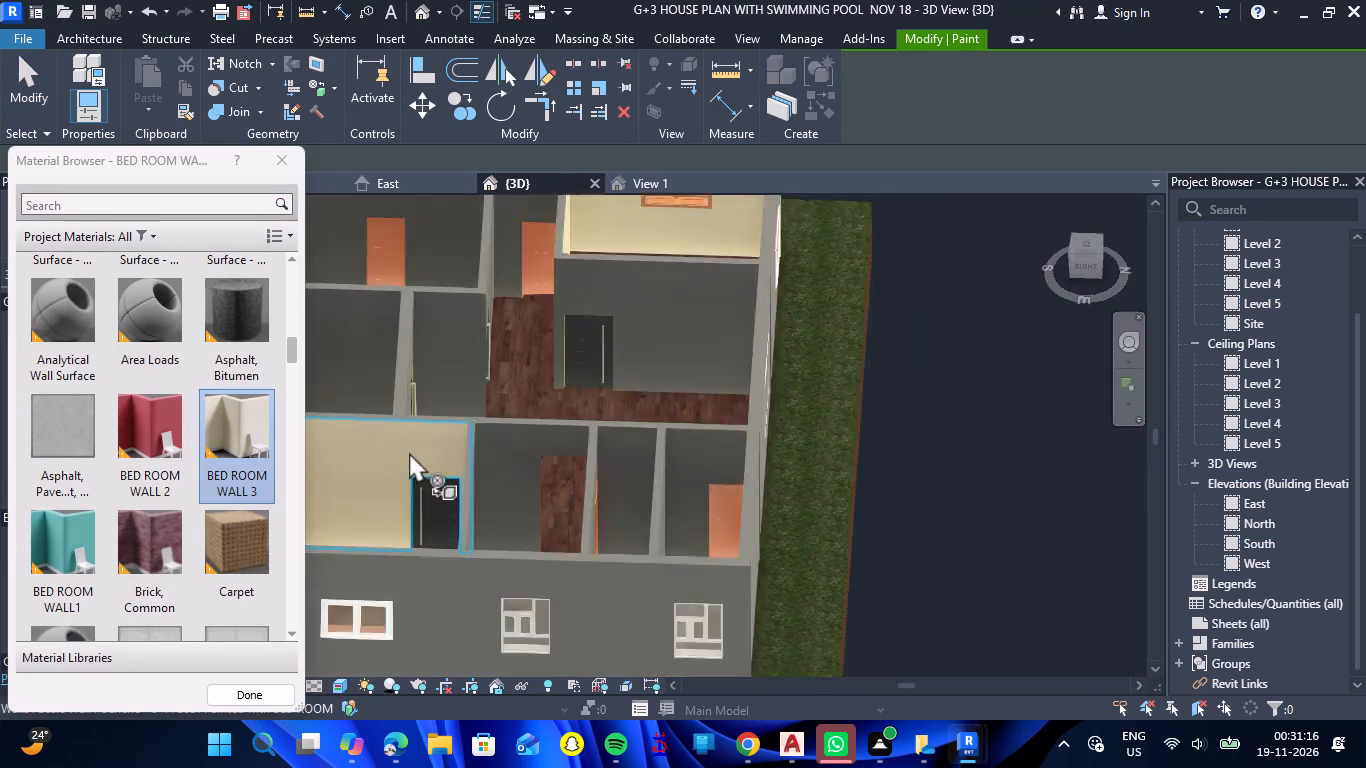
scroll(409, 452, "down", 5)
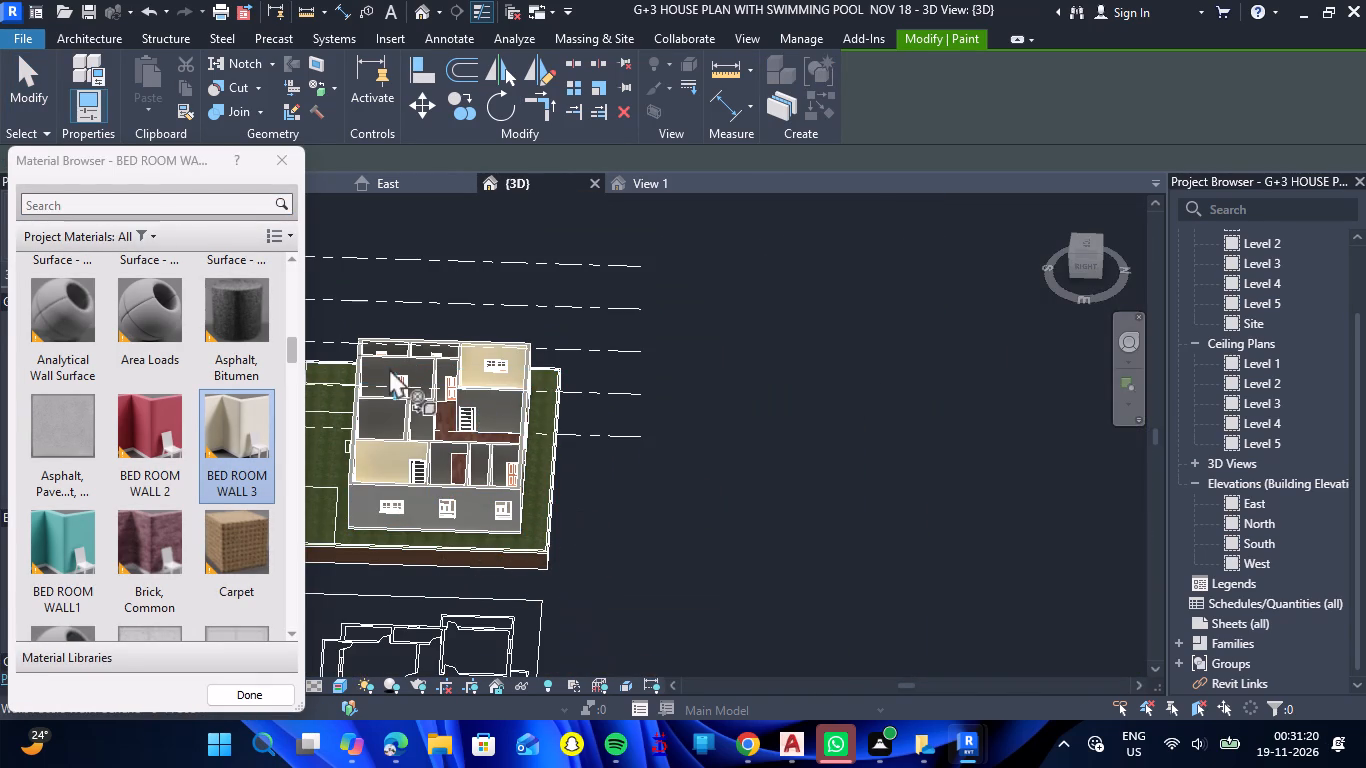
scroll(383, 362, "up", 7)
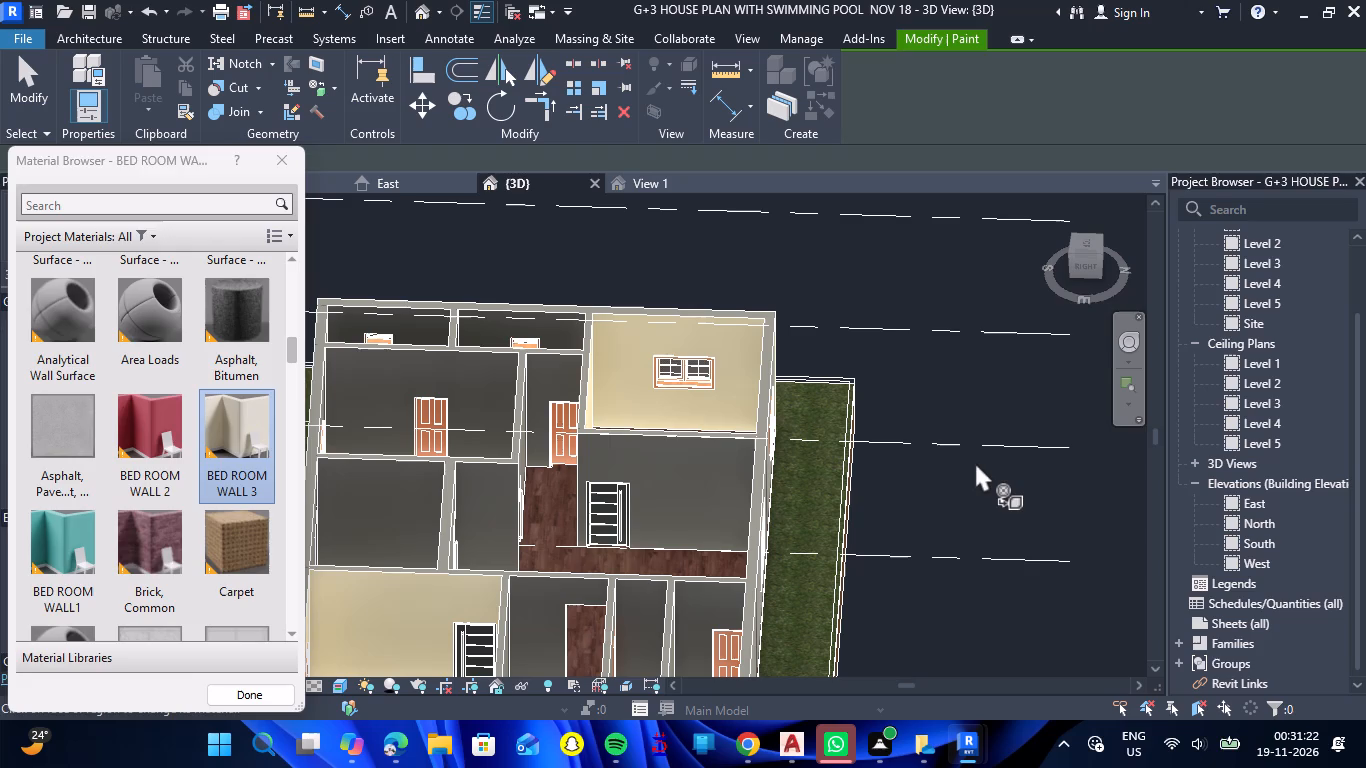
key("Escape")
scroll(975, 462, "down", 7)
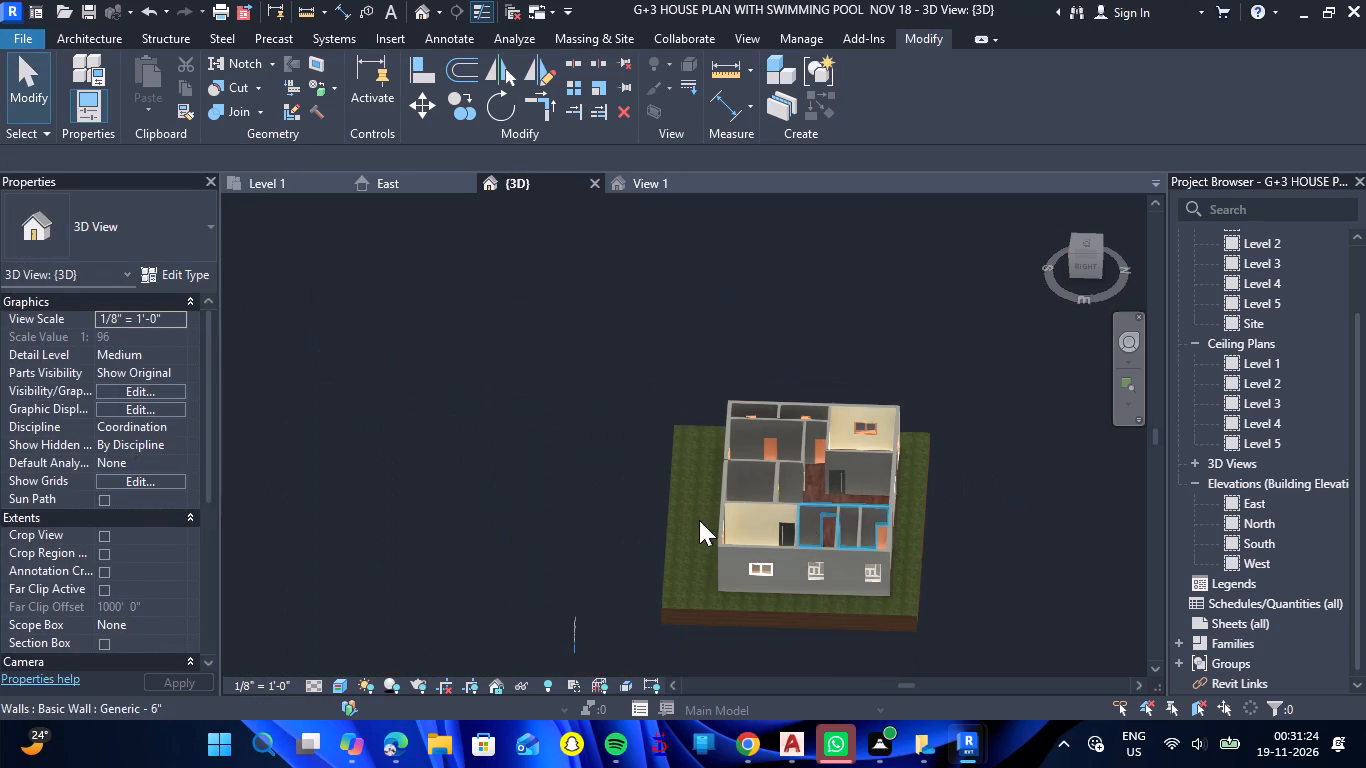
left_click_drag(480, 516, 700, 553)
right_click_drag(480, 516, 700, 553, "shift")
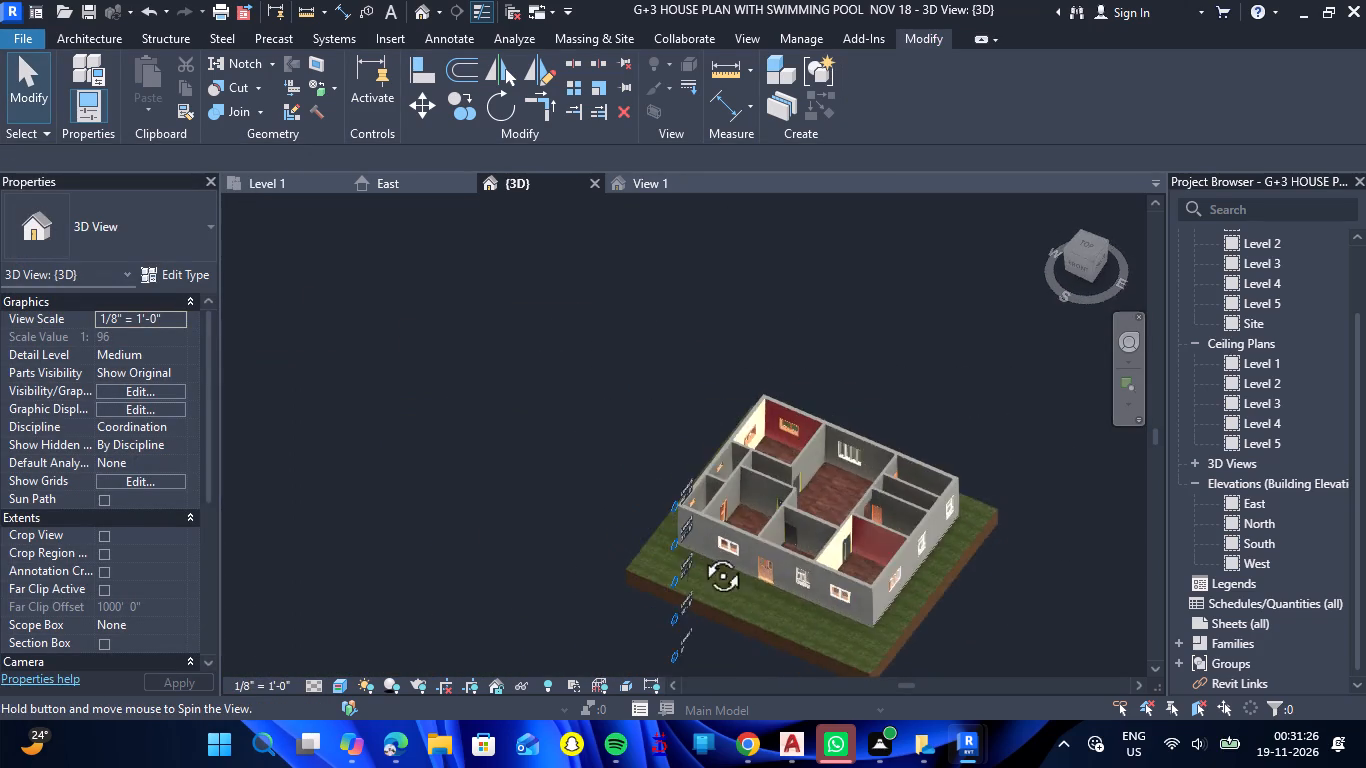
Paint the inner faces of the southwest bedroom's north and east partitions with BED ROOM WALL 2 and end the Paint command.
left_click_drag(700, 553, 755, 556)
right_click_drag(700, 553, 755, 556, "shift")
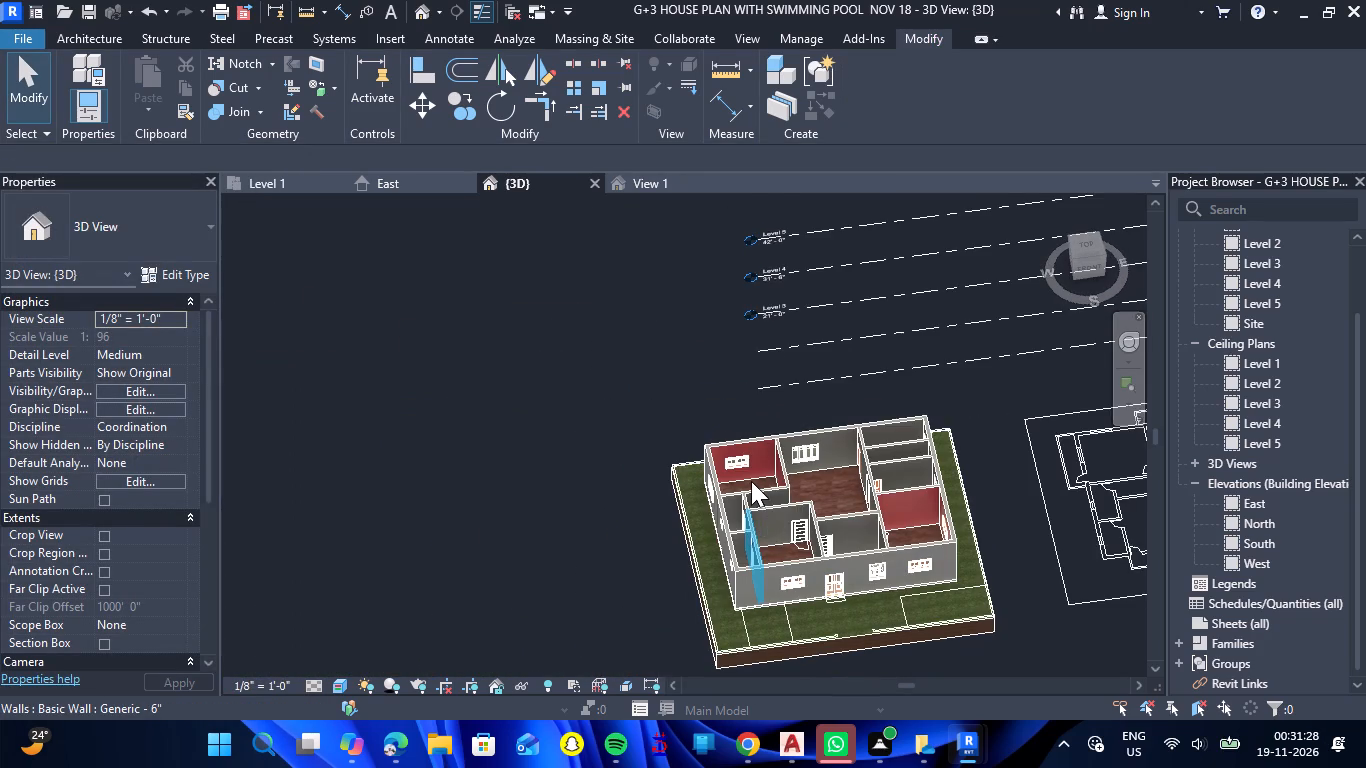
scroll(751, 481, "up", 5)
scroll(751, 481, "down", 4)
scroll(821, 580, "up", 6)
key("Escape")
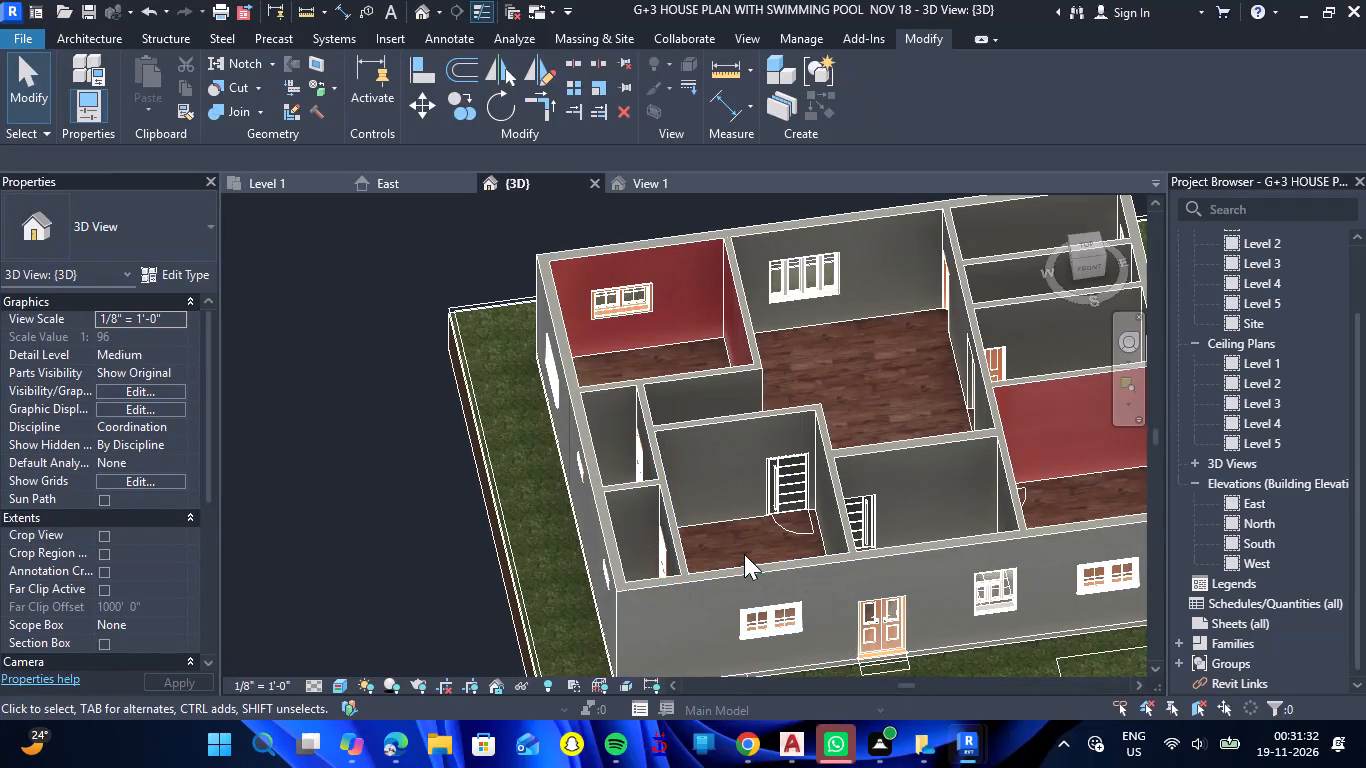
left_click_drag(744, 534, 598, 585, "shift")
right_click_drag(744, 534, 598, 585, "shift")
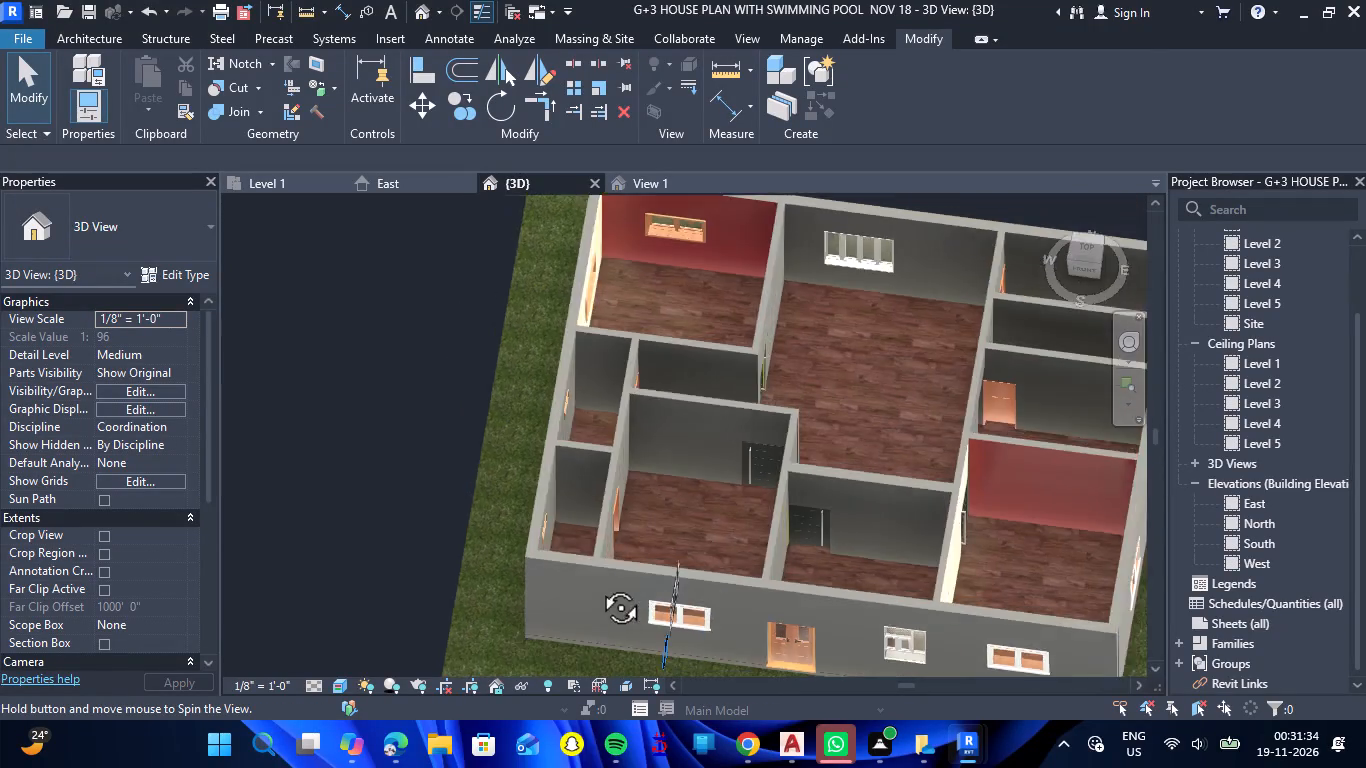
left_click_drag(598, 585, 463, 479, "shift")
right_click_drag(598, 585, 463, 479, "shift")
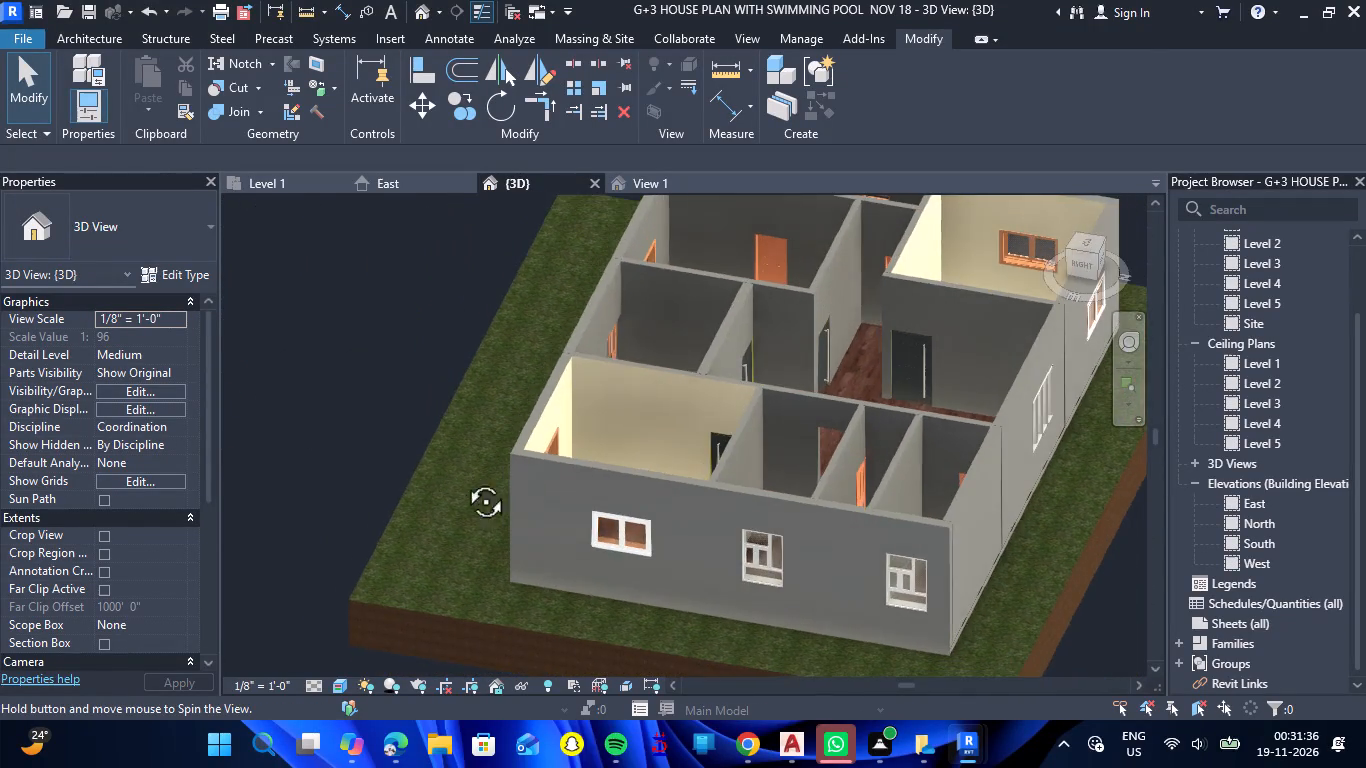
left_click_drag(463, 479, 734, 517, "shift")
right_click_drag(463, 479, 734, 517, "shift")
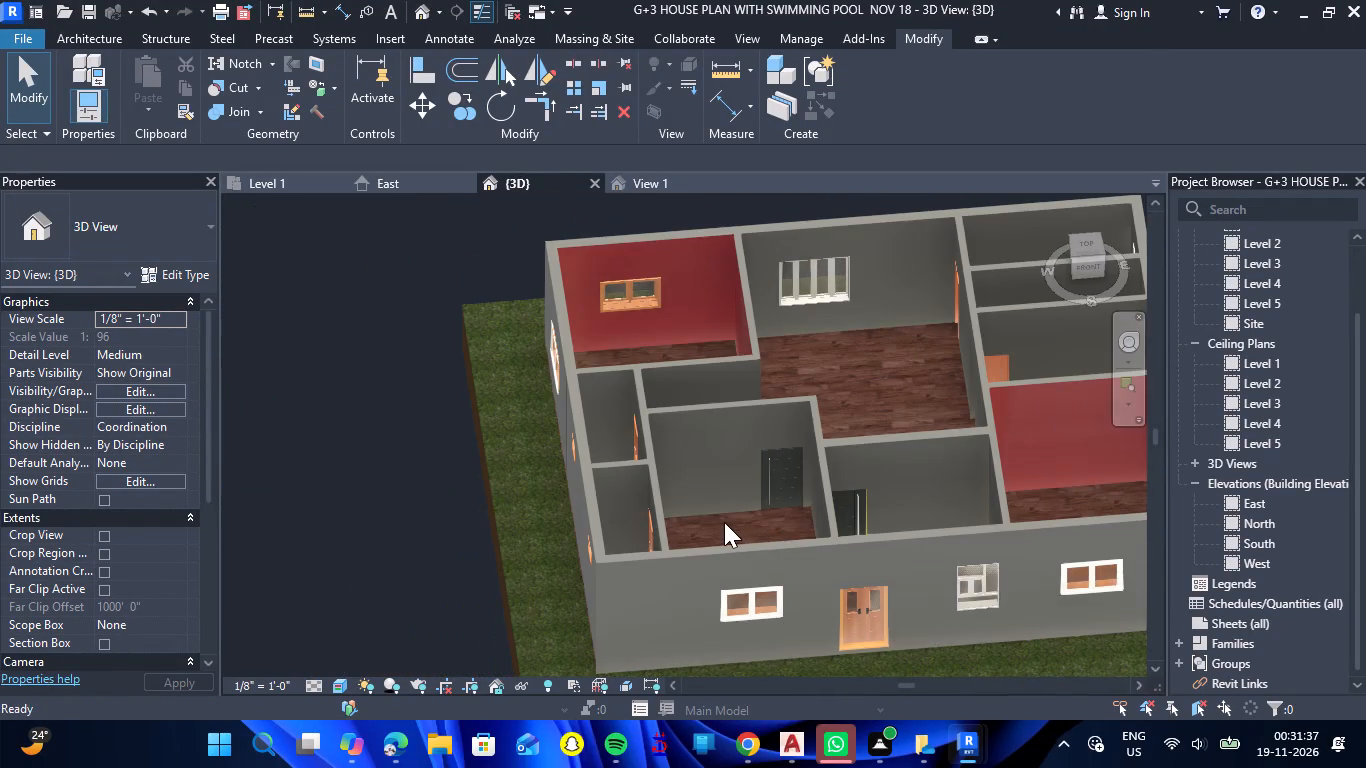
type("PT")
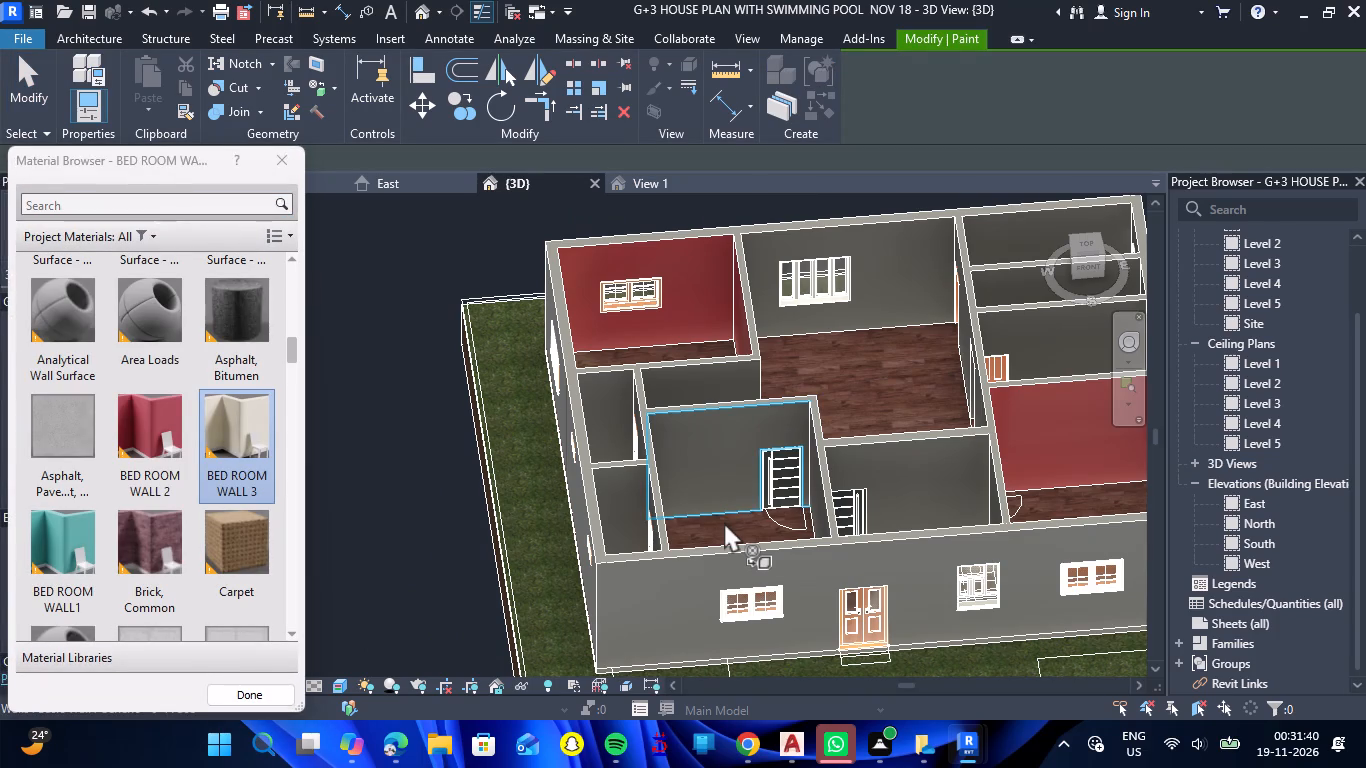
left_click(133, 447)
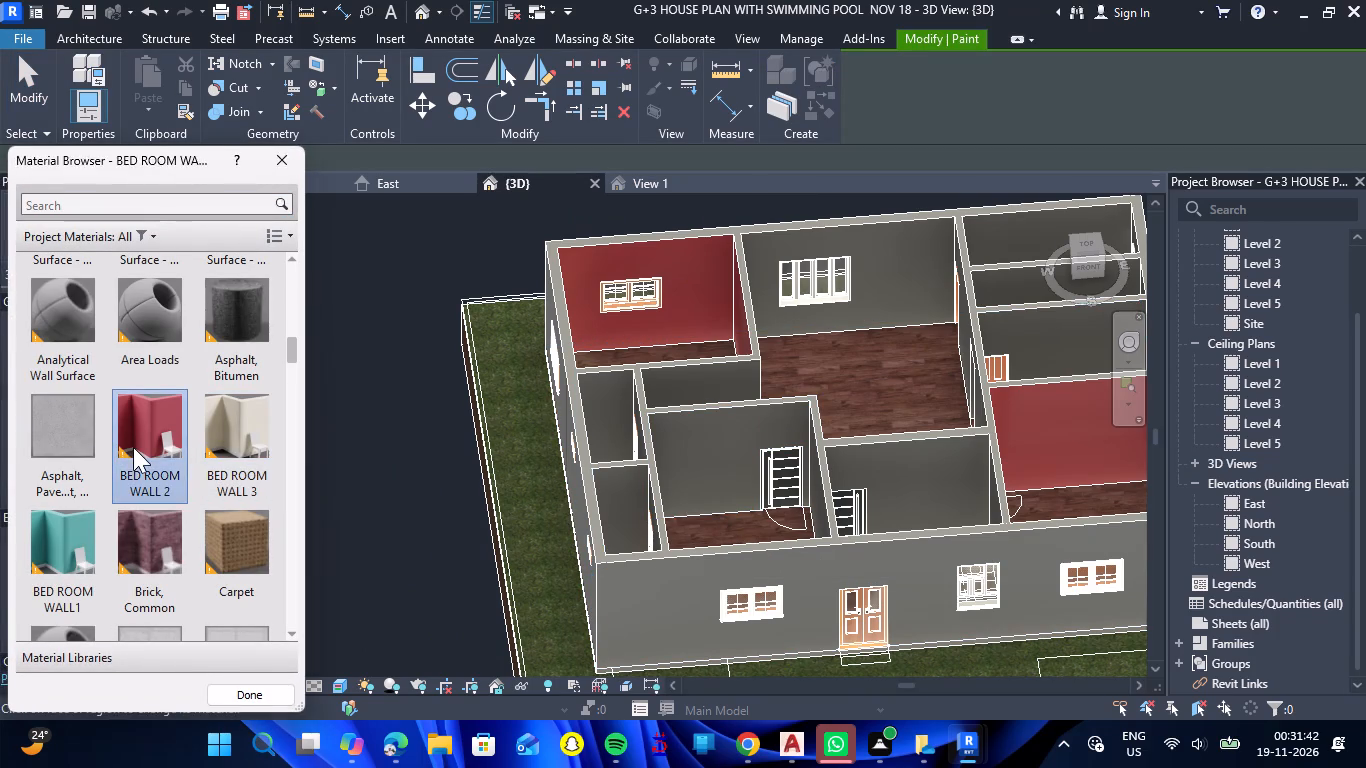
left_click(690, 453)
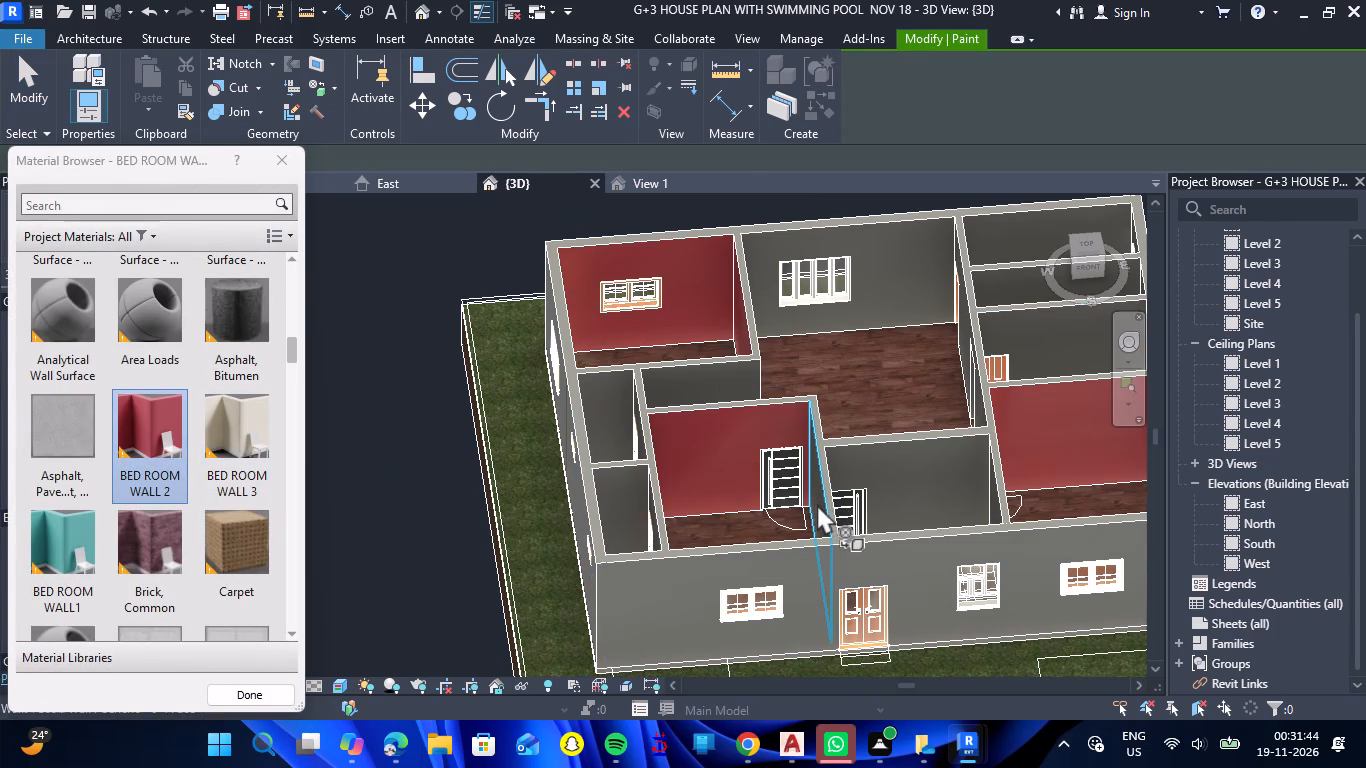
left_click(817, 504)
key("Escape")
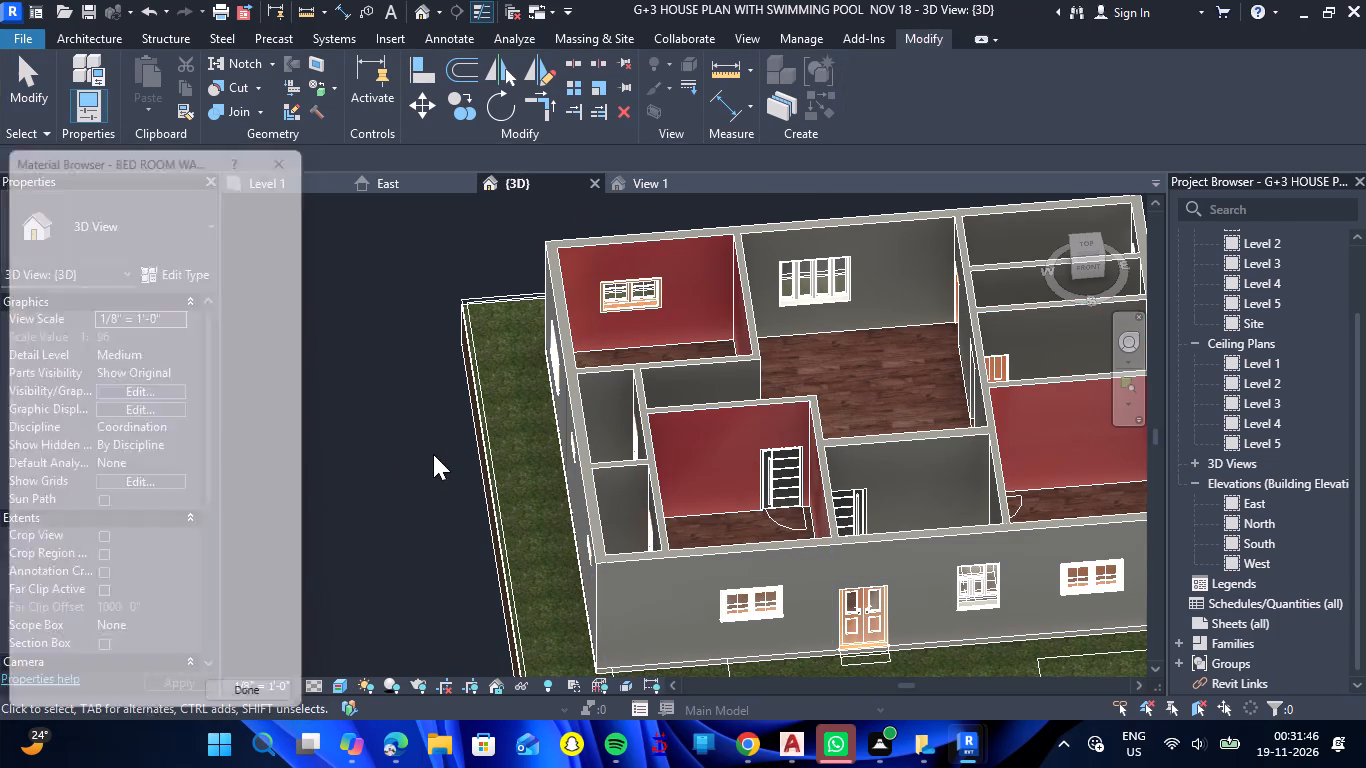
Paint the inner faces of the southwest bedroom's south exterior wall and west partition with BED ROOM WALL 3 and end the Paint command.
scroll(433, 454, "down", 6)
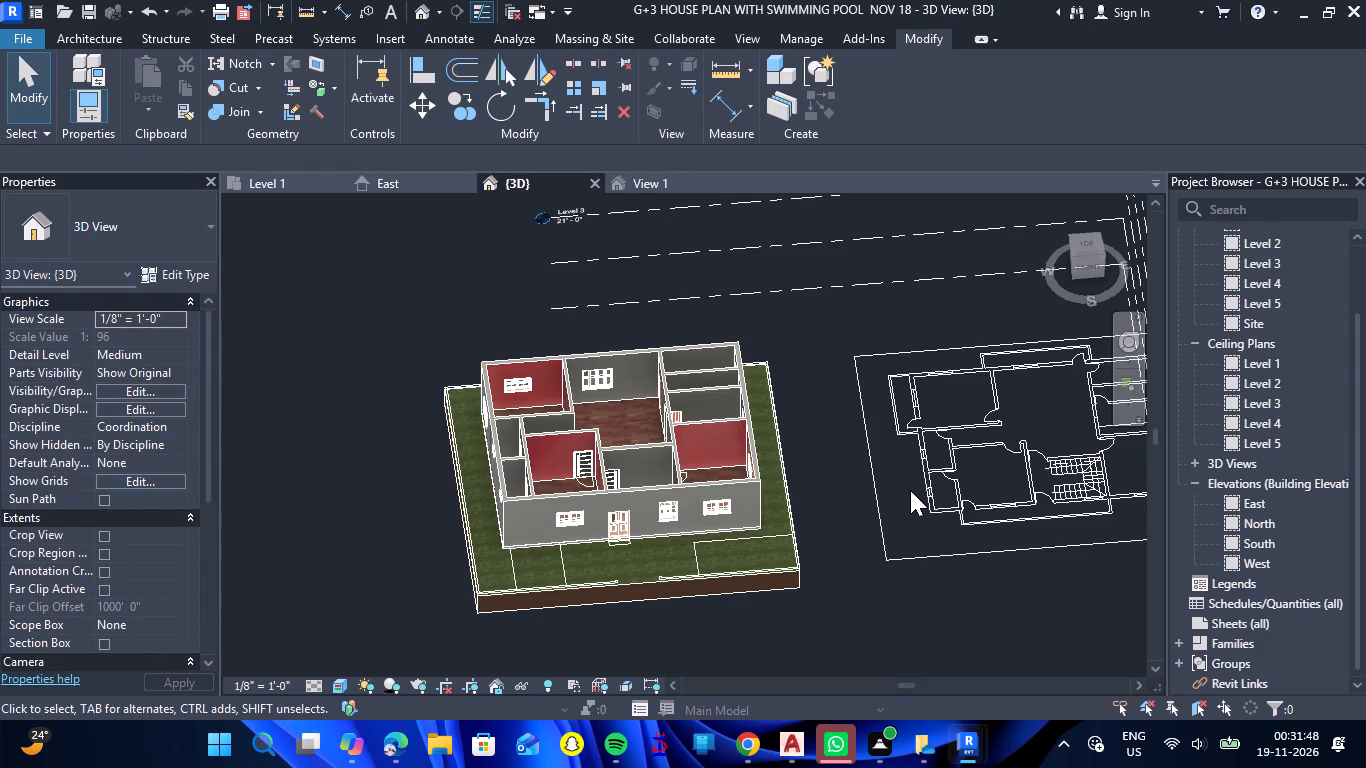
left_click_drag(851, 488, 809, 521)
right_click_drag(850, 488, 809, 521)
left_click_drag(825, 507, 513, 517, "shift")
right_click_drag(825, 507, 513, 517, "shift")
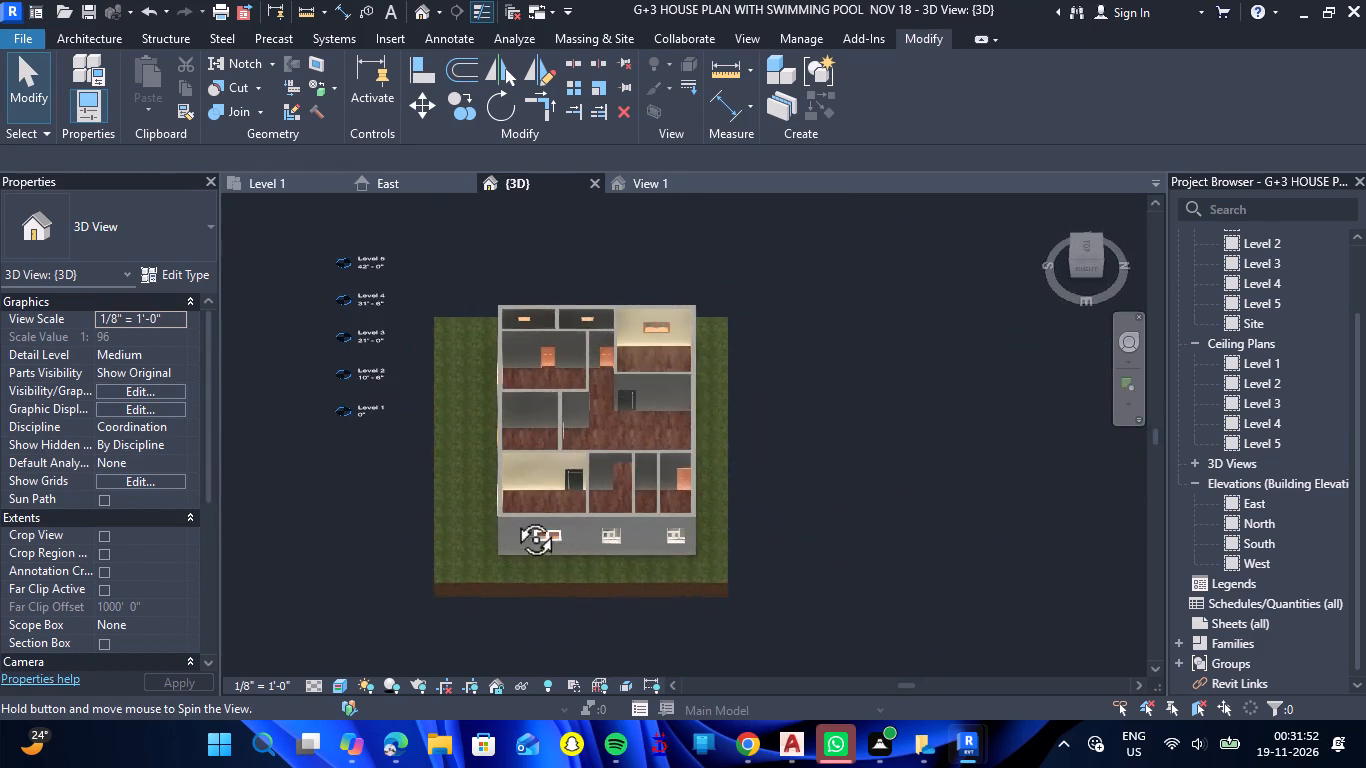
left_click_drag(513, 517, 467, 502, "shift")
right_click_drag(513, 517, 467, 502, "shift")
type("PT")
left_click(218, 442)
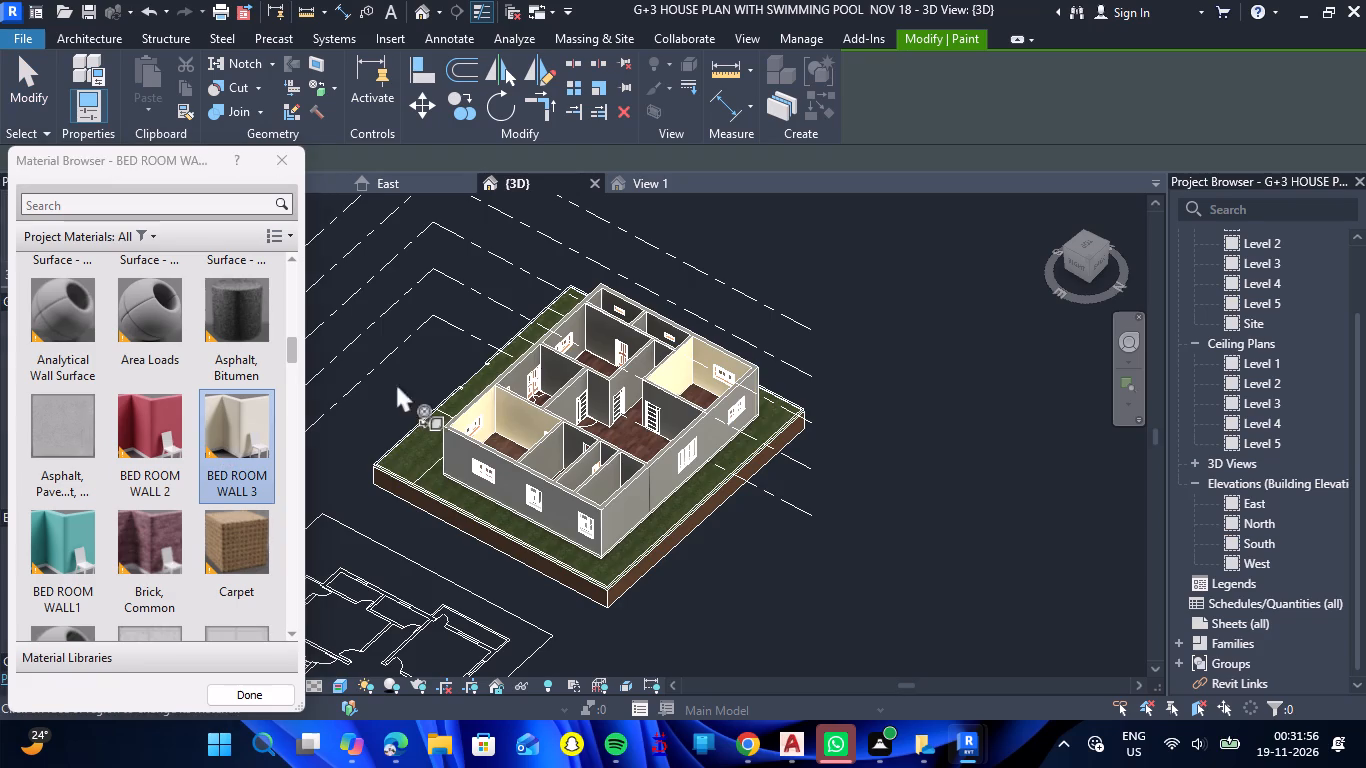
scroll(580, 306, "up", 6)
left_click(579, 317)
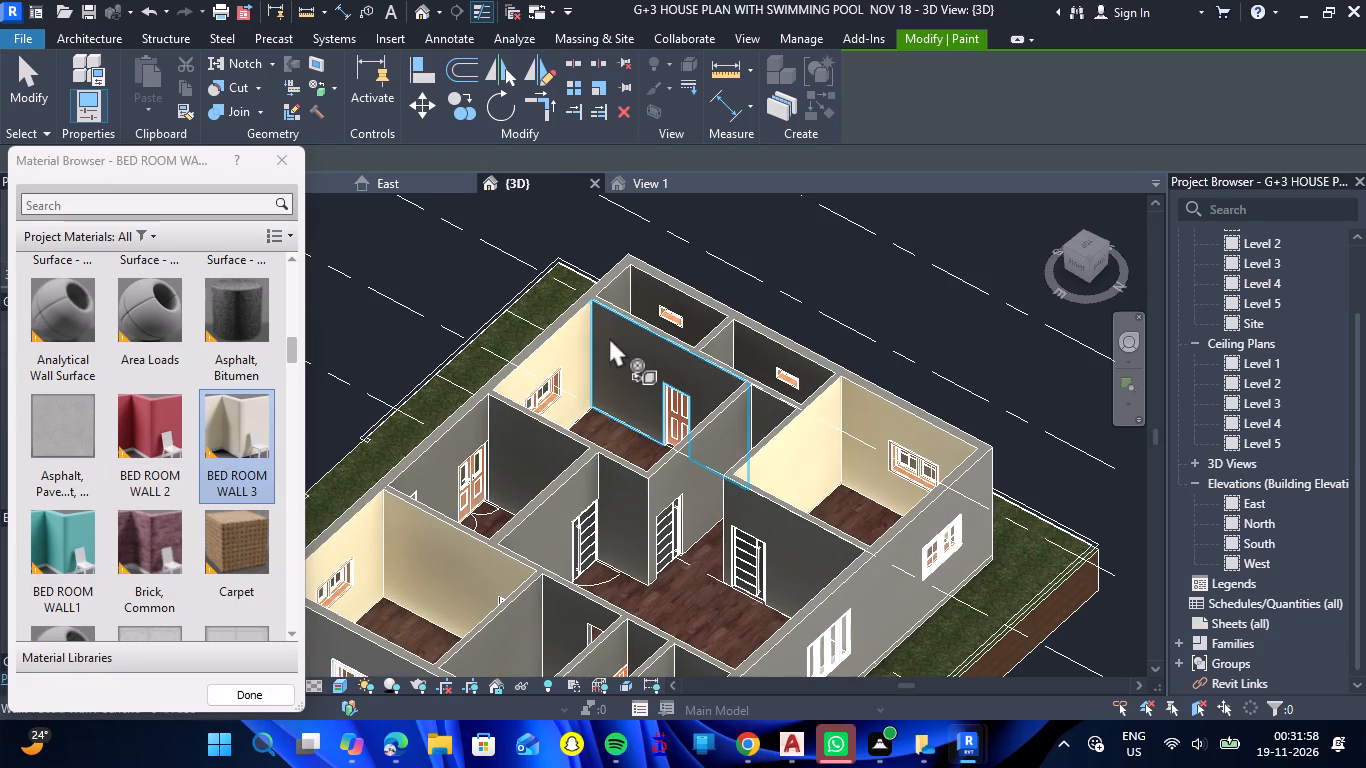
left_click(610, 337)
scroll(610, 338, "down", 2)
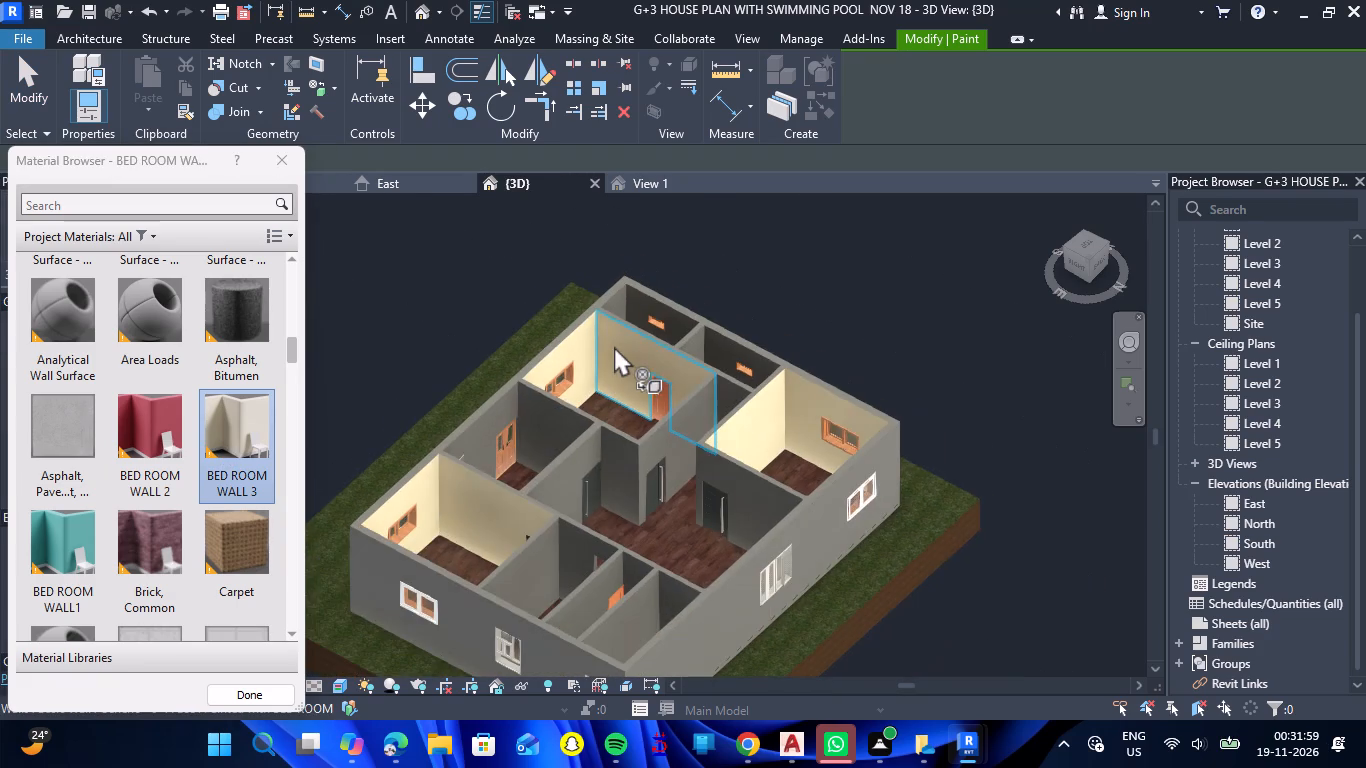
key("Escape")
Examine the painted walls of all three bedrooms from several sides of the house.
scroll(609, 361, "down", 1)
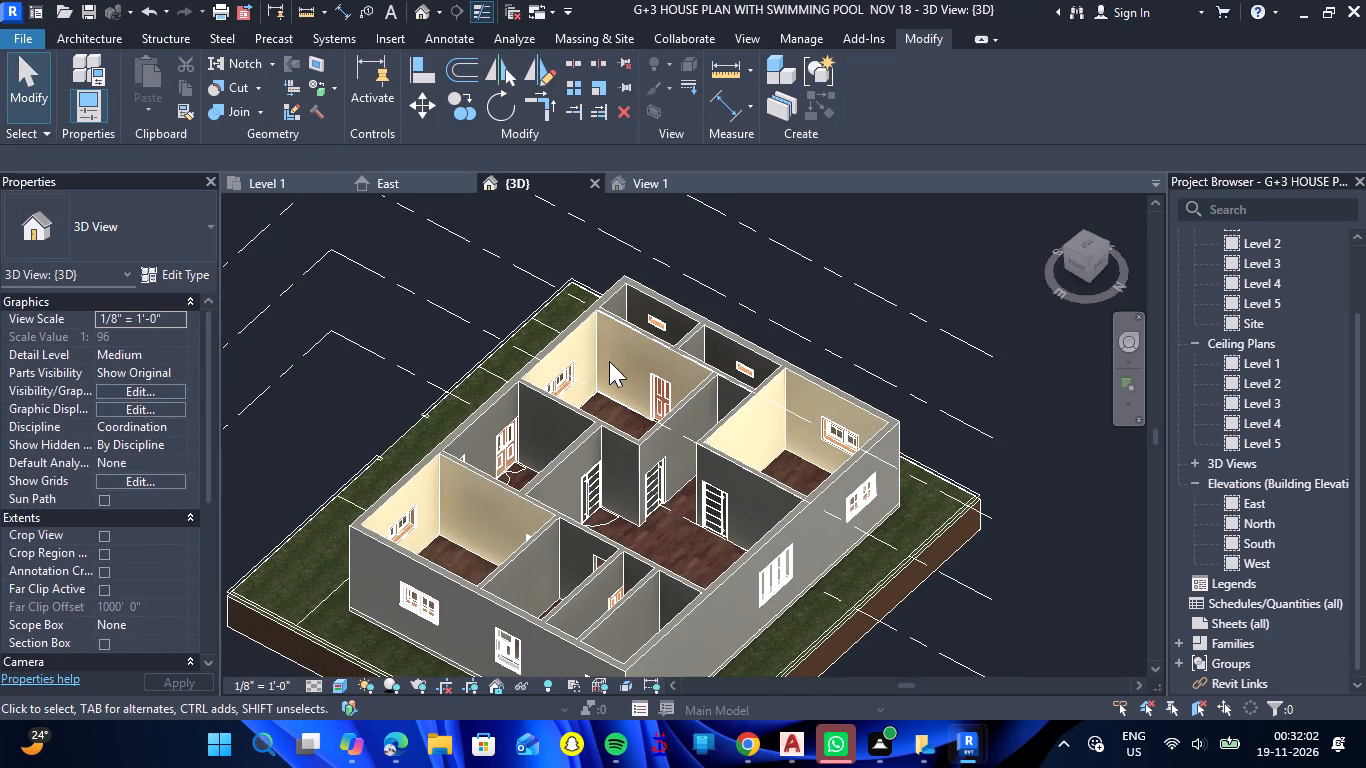
scroll(609, 362, "down", 1)
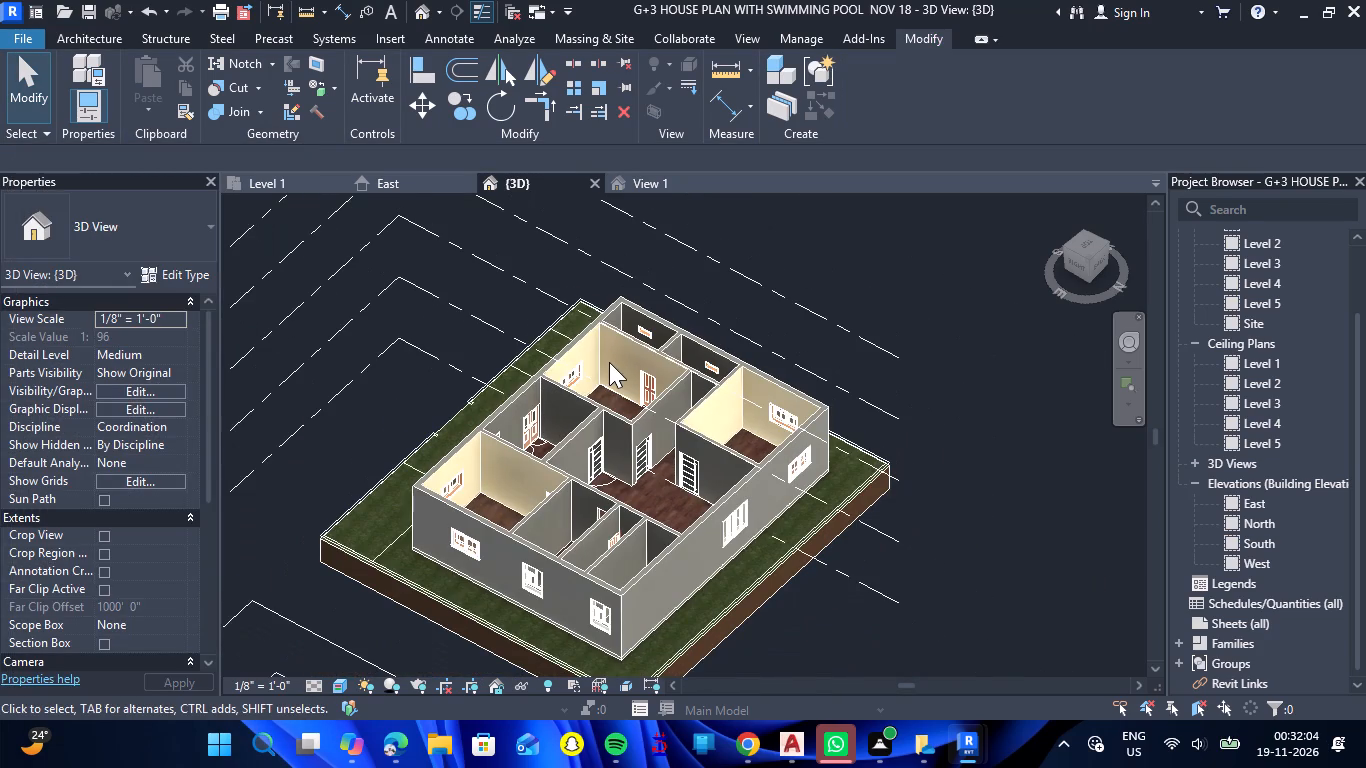
scroll(600, 362, "down", 1)
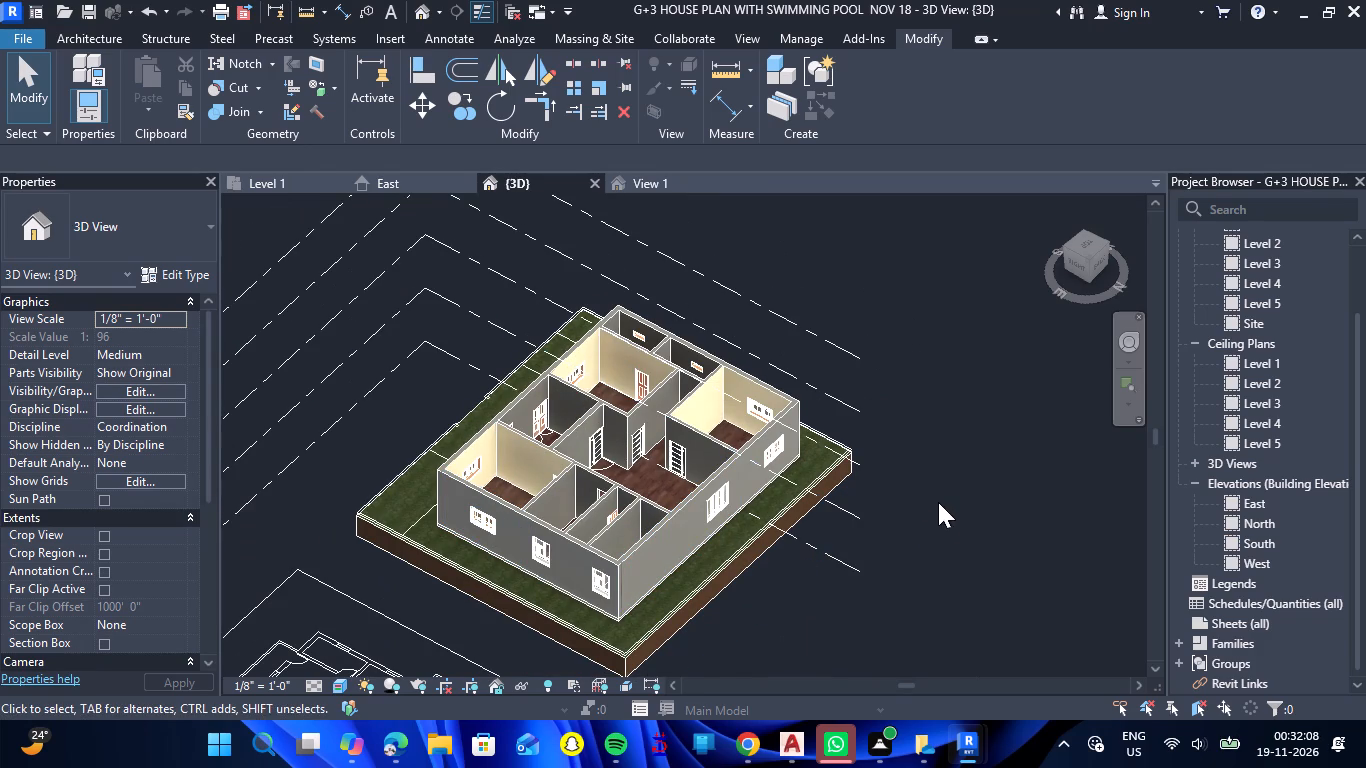
left_click_drag(942, 499, 621, 574, "shift")
right_click_drag(942, 499, 621, 574, "shift")
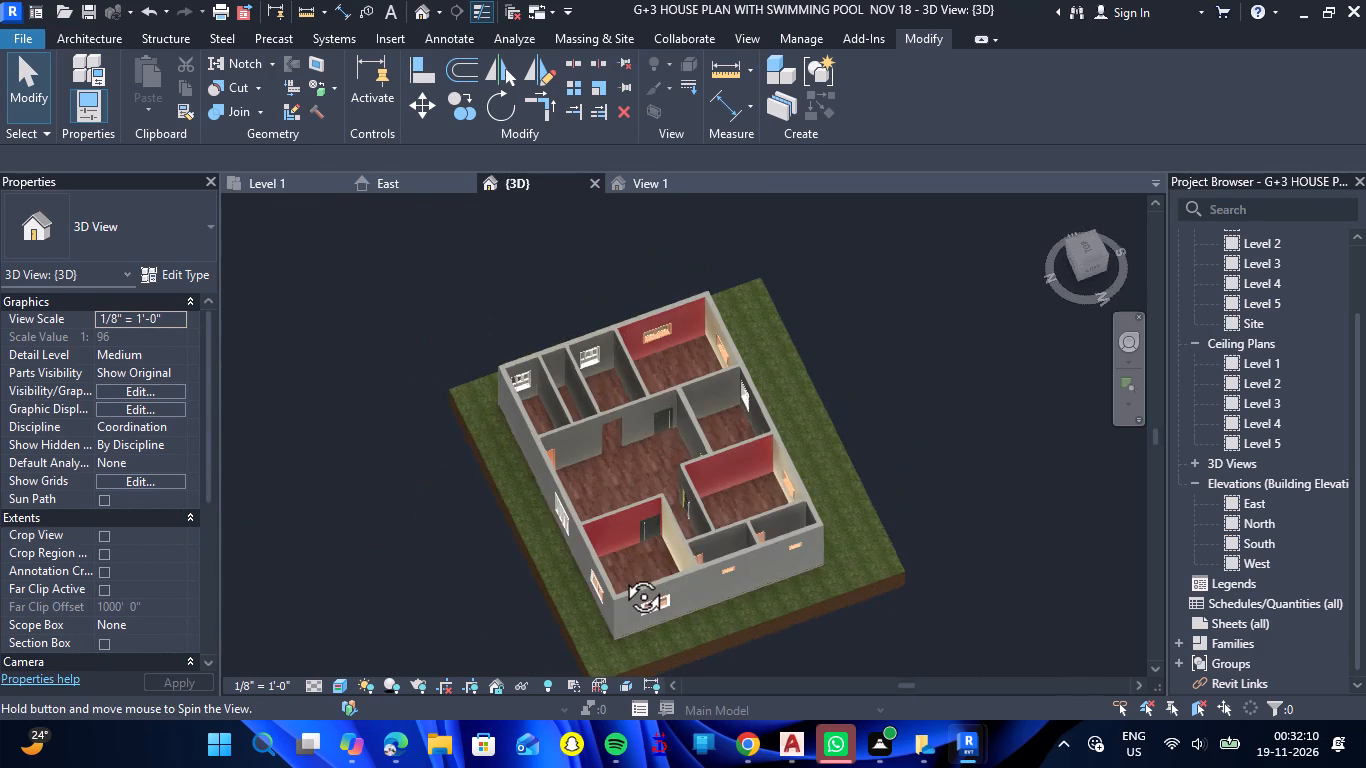
left_click_drag(621, 574, 649, 573, "shift")
right_click_drag(621, 574, 649, 573, "shift")
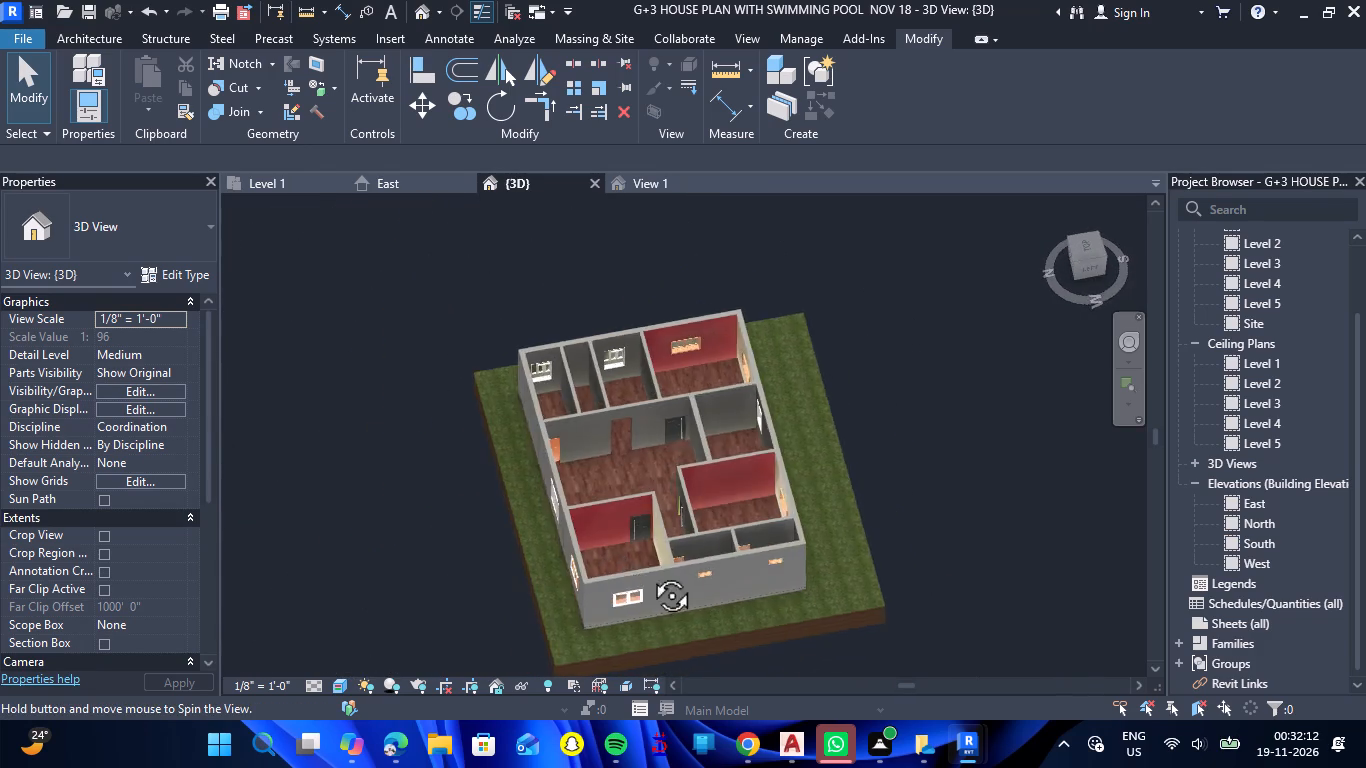
left_click_drag(649, 573, 900, 516, "shift")
right_click_drag(649, 573, 900, 516, "shift")
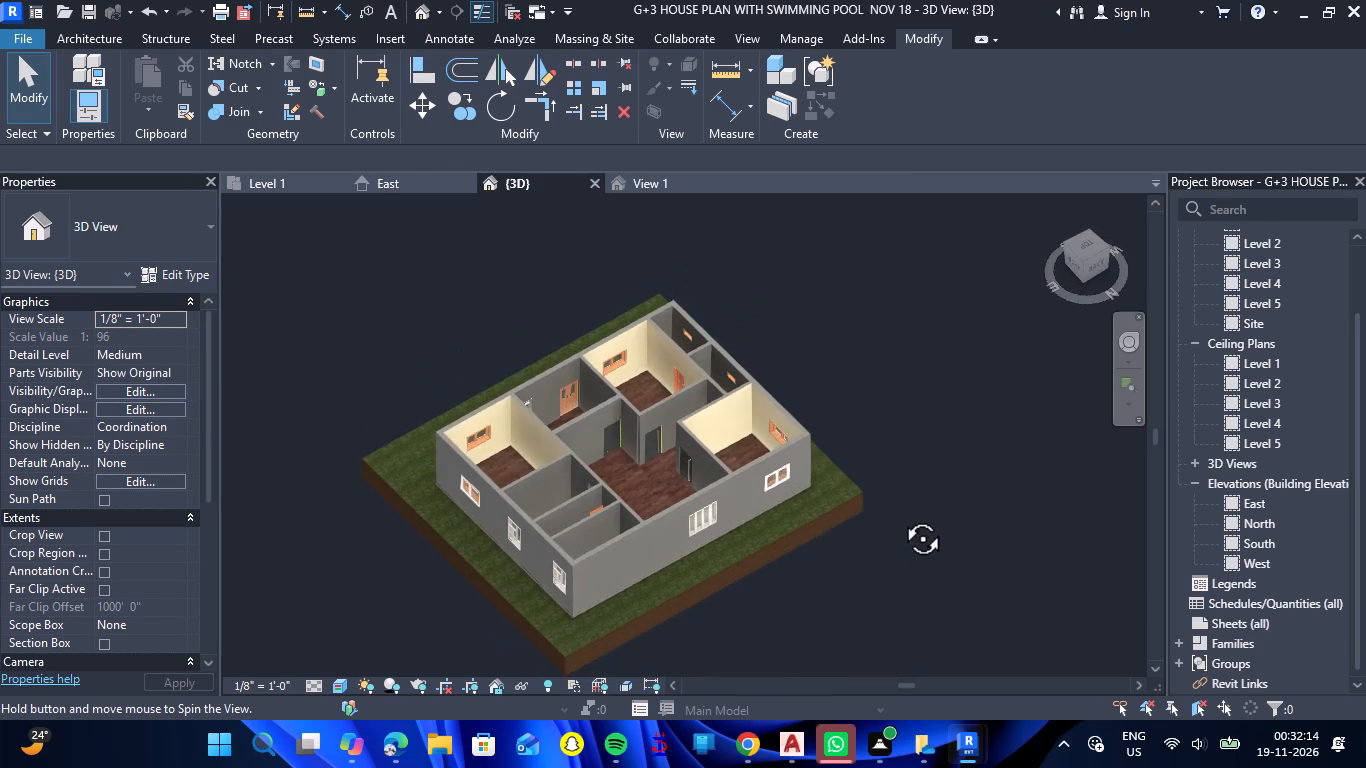
Paint the living room's south-side partitions, the hallway's west end wall and the northwest bedroom's east partition on the living side with LIVING.
left_click_drag(900, 516, 876, 489, "shift")
right_click_drag(900, 516, 876, 489, "shift")
scroll(602, 359, "up", 4)
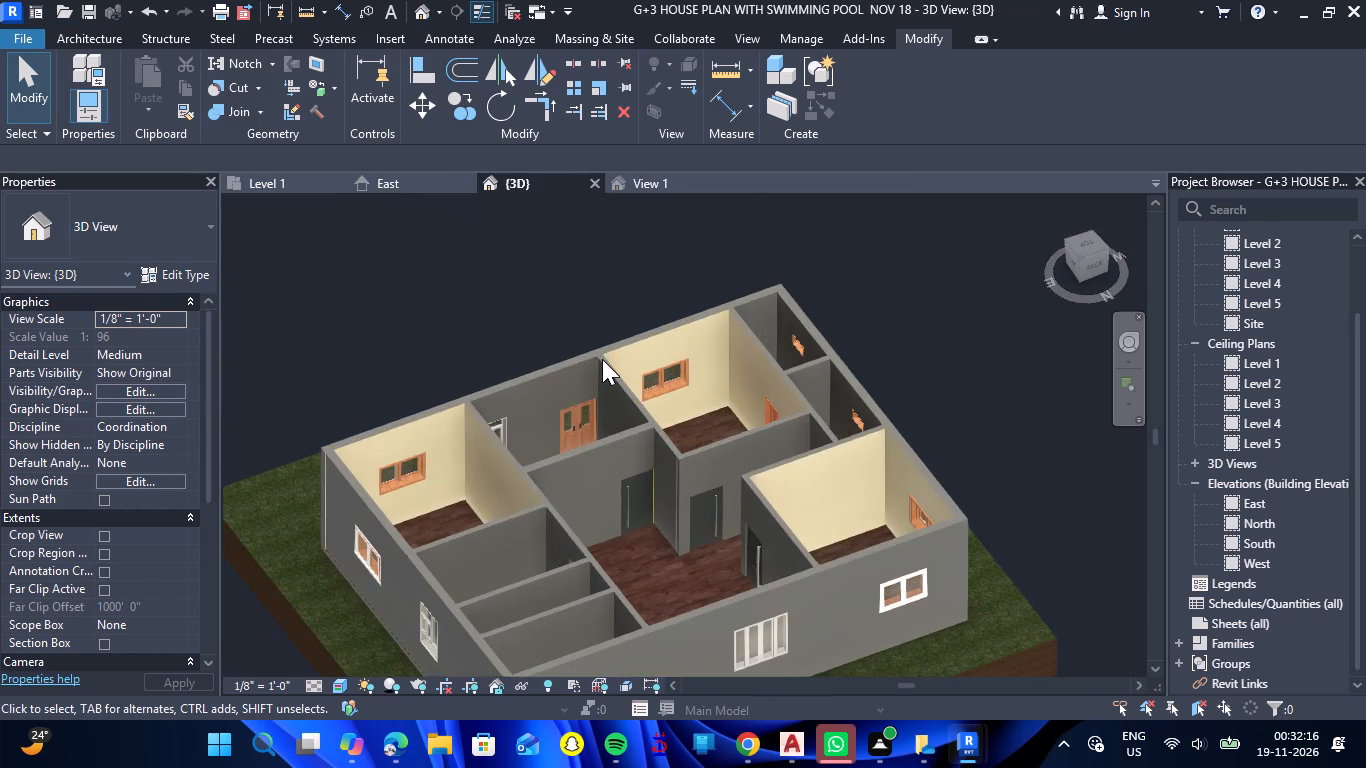
type("PT")
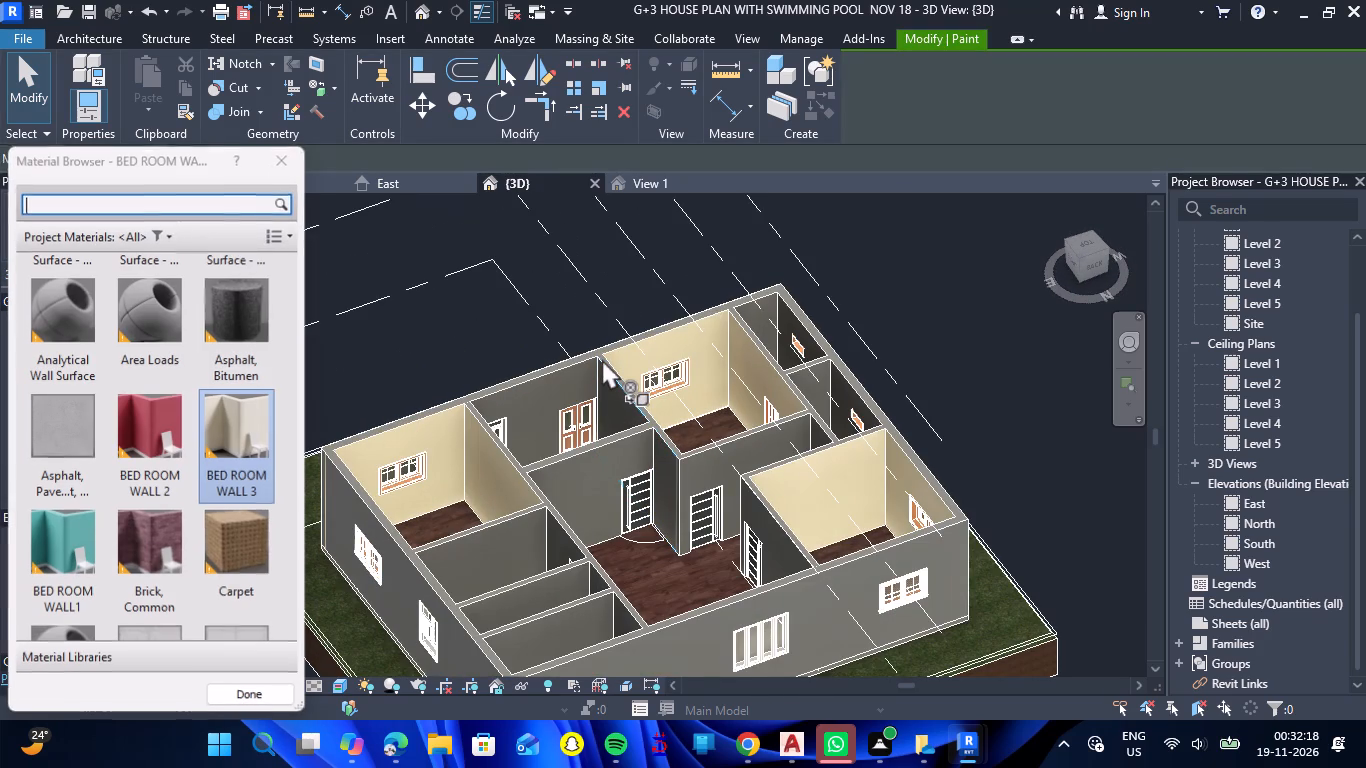
left_click(138, 203)
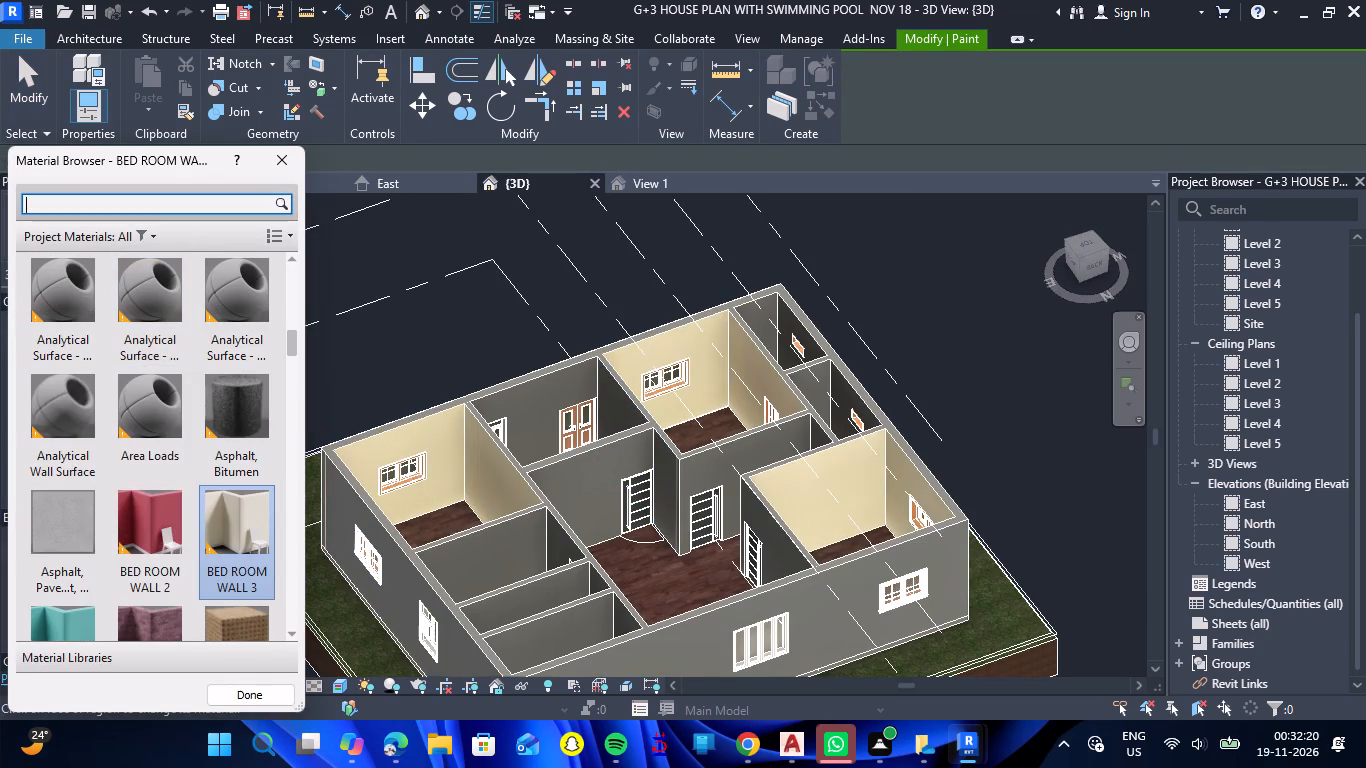
type("LIVING")
left_click(70, 319)
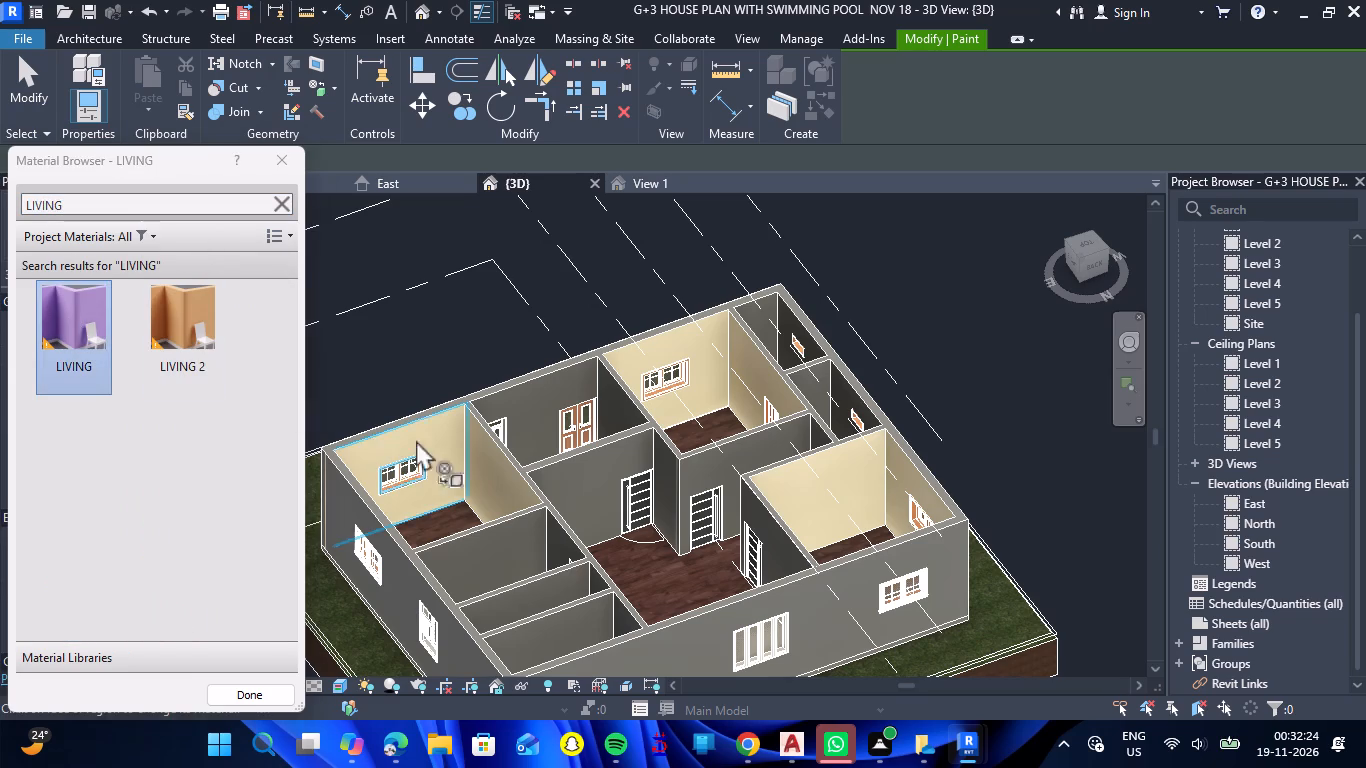
left_click(574, 488)
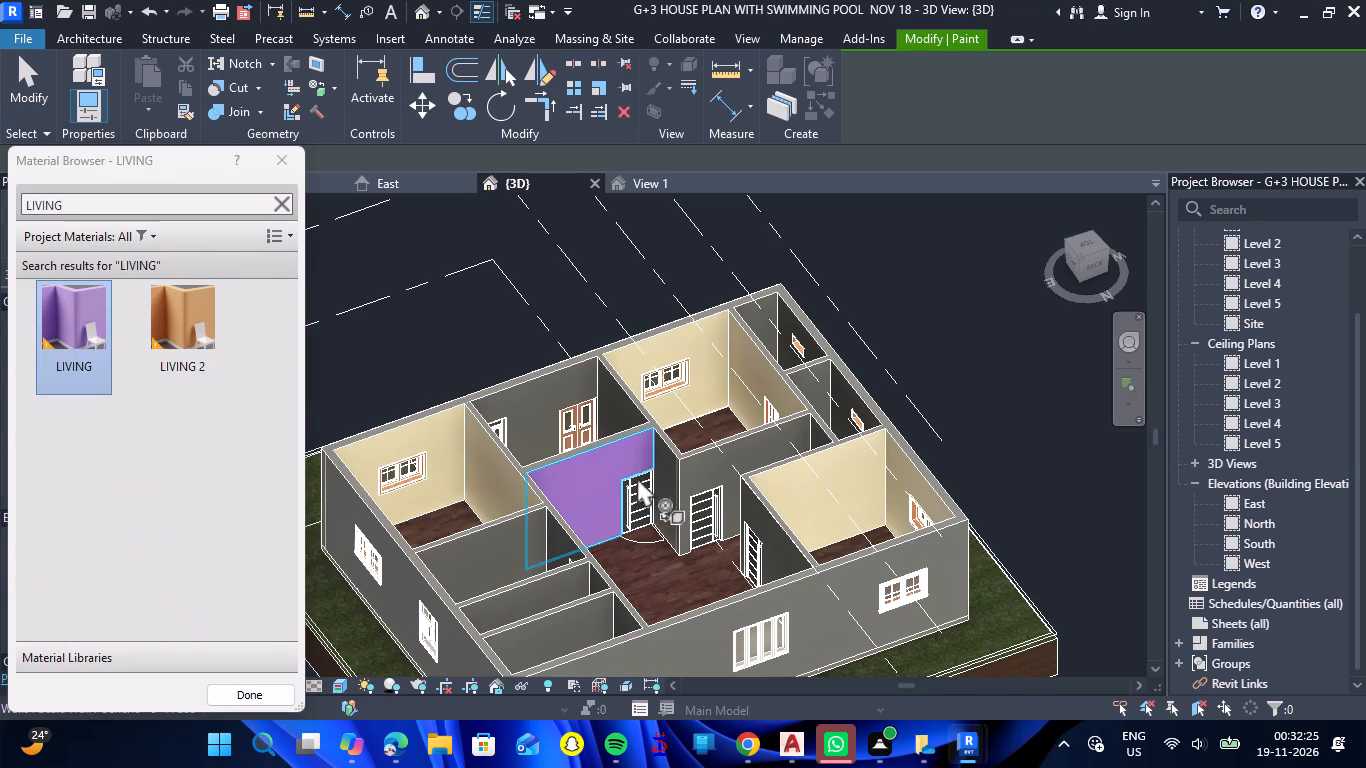
left_click(686, 508)
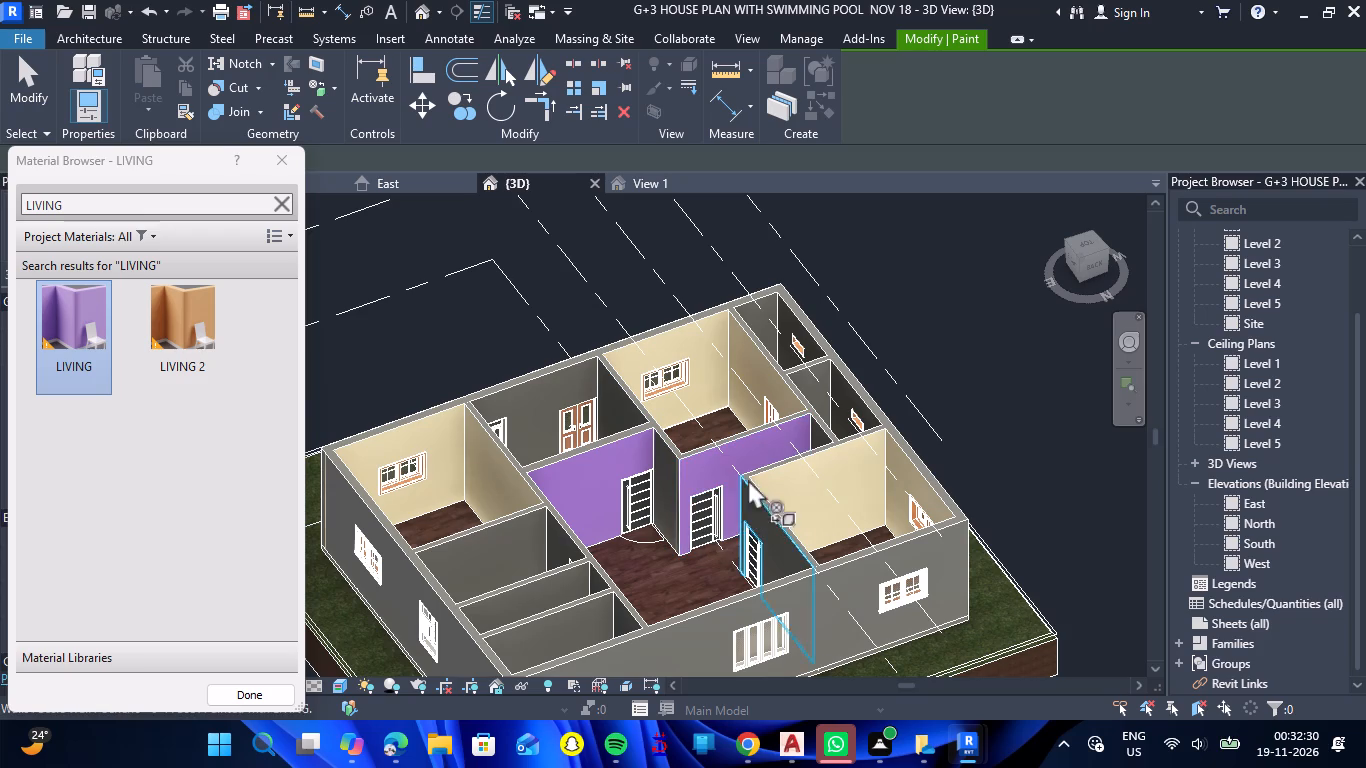
left_click(821, 425)
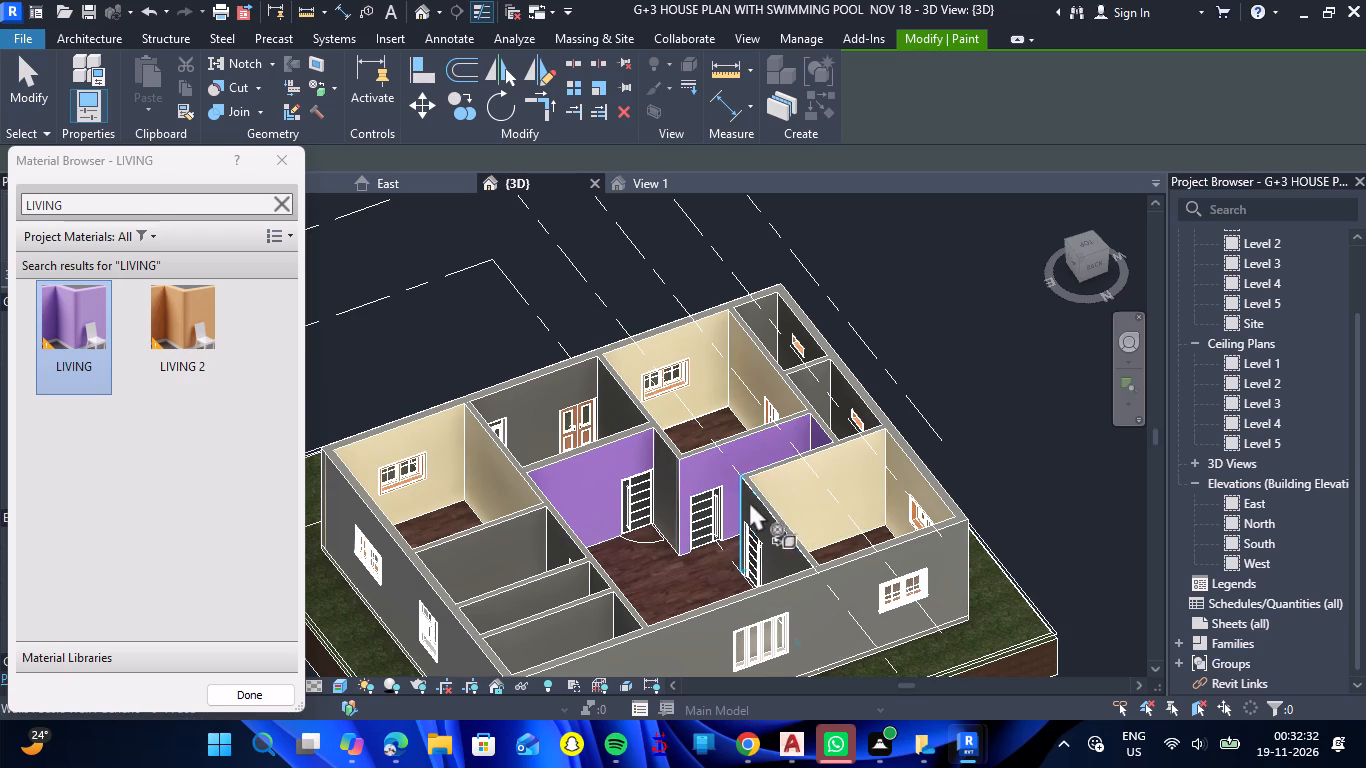
left_click(753, 500)
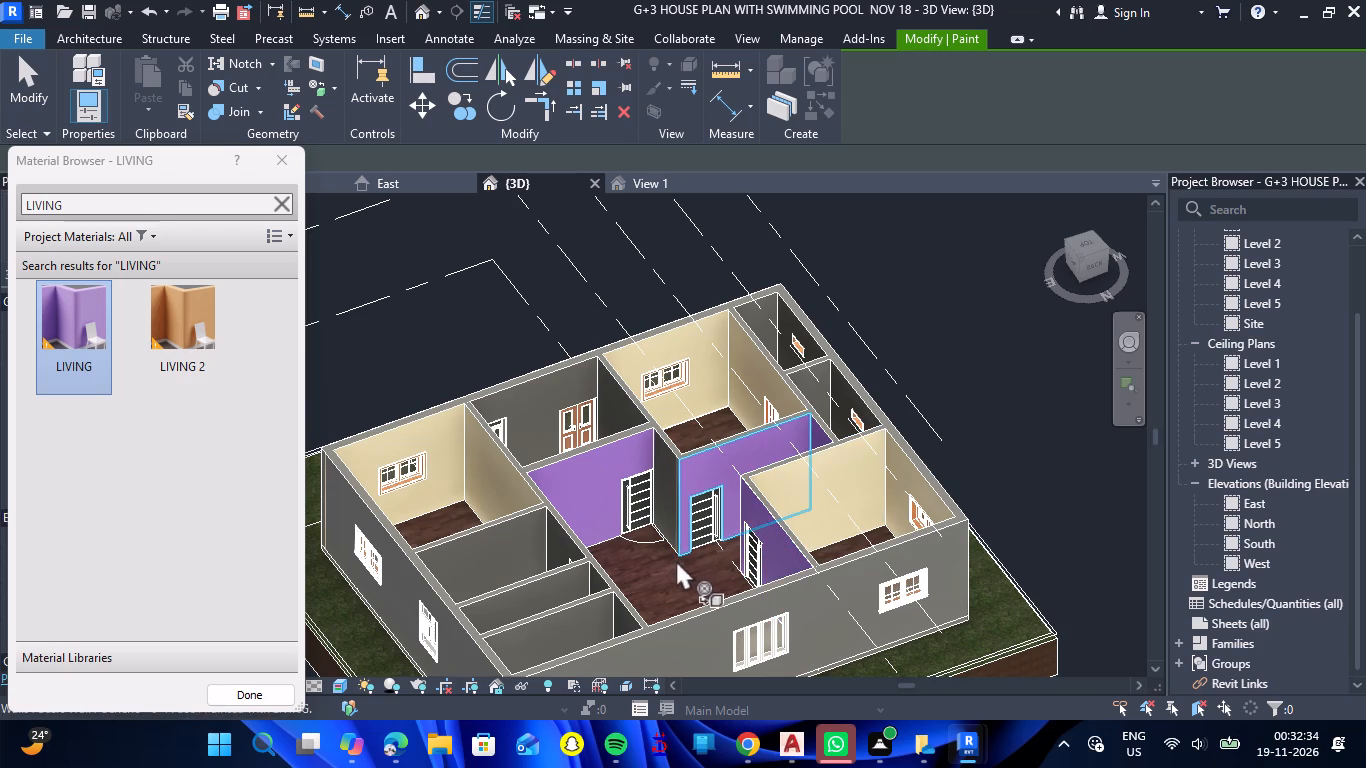
left_click_drag(670, 573, 905, 557, "shift")
right_click_drag(669, 573, 905, 557, "shift")
scroll(590, 486, "up", 7)
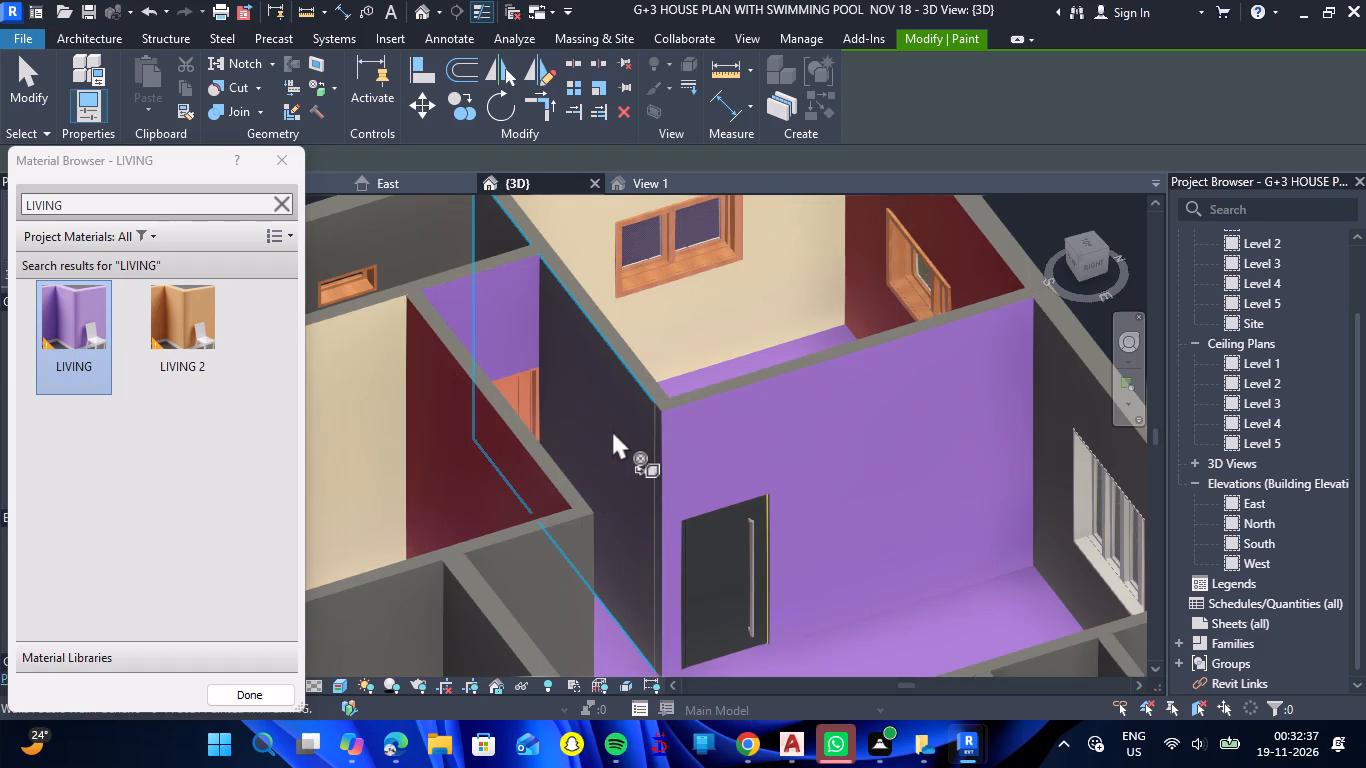
left_click(276, 163)
scroll(495, 328, "down", 4)
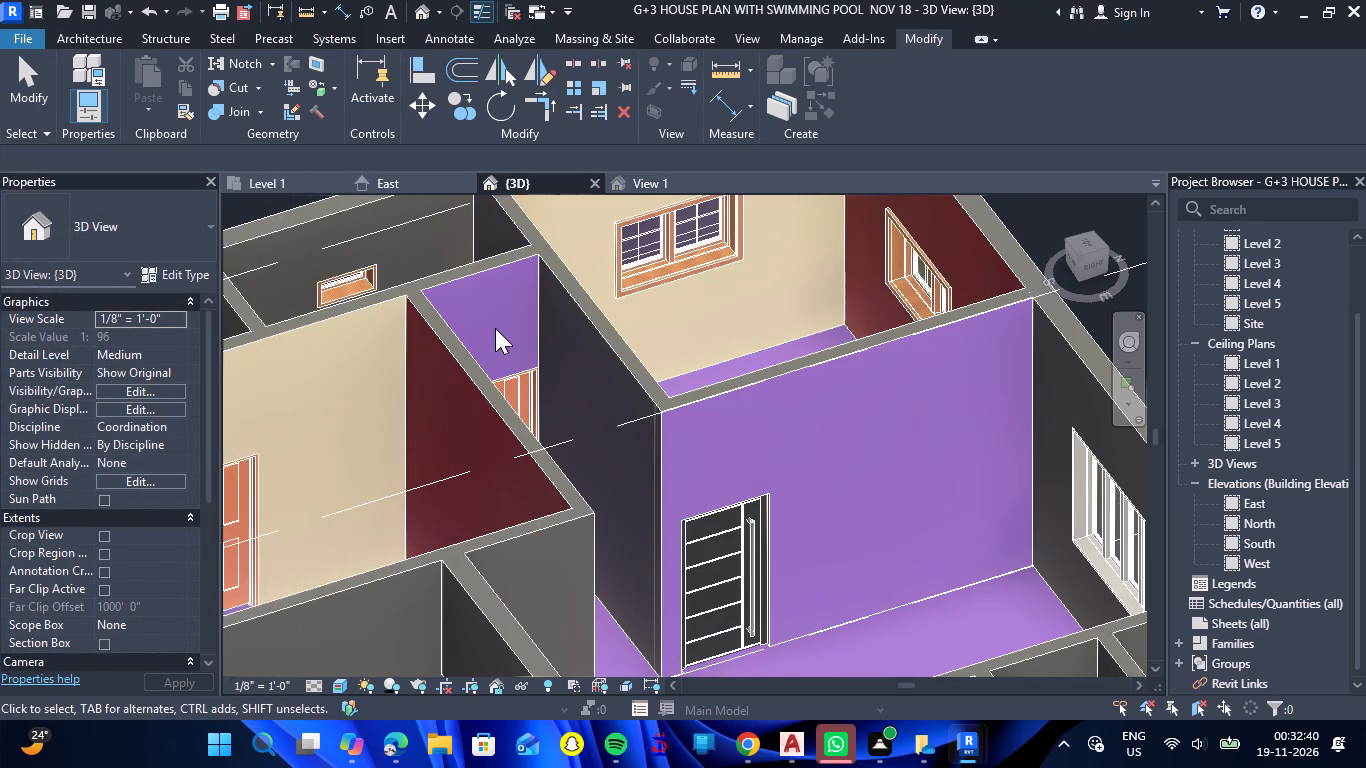
scroll(509, 360, "down", 2)
Paint the house's interior floor with FLOORING TILES 1 and end the Paint command.
type("PT")
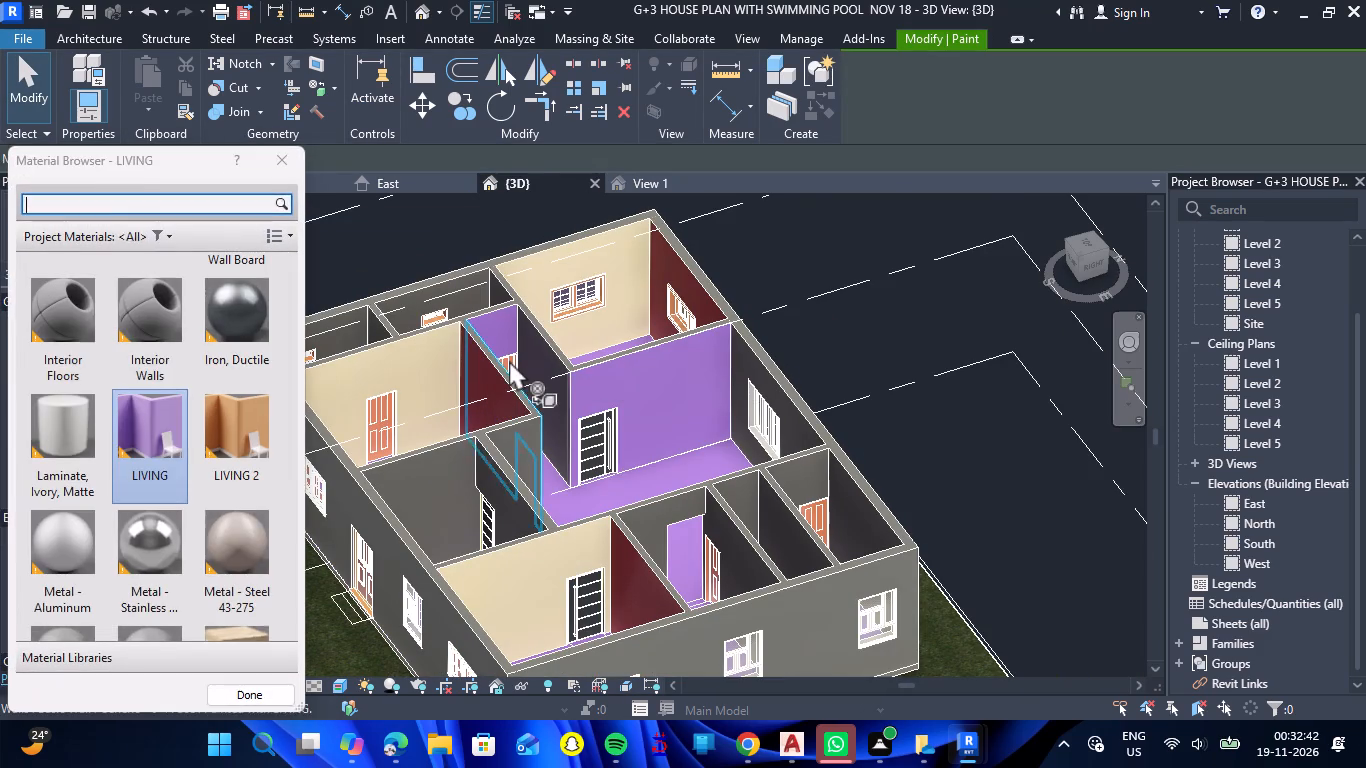
left_click(187, 212)
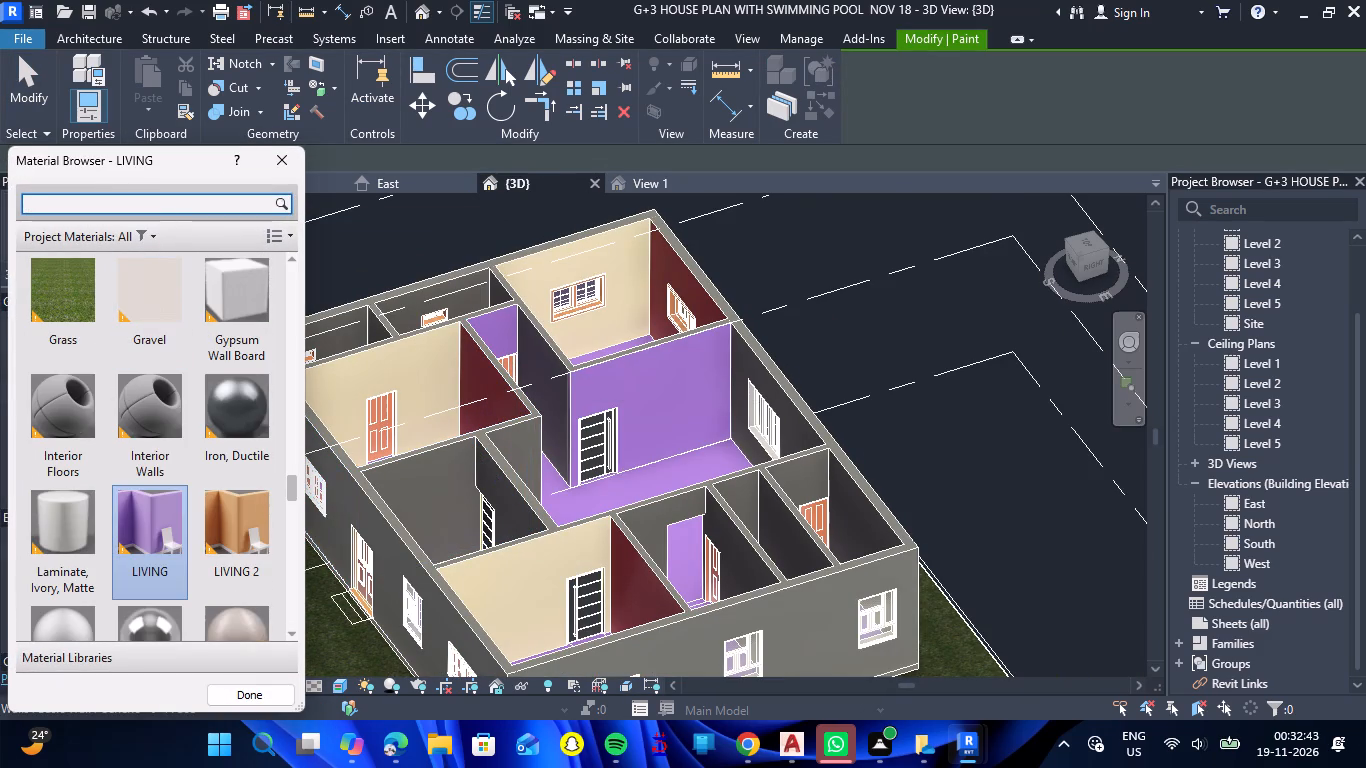
type("FLLO")
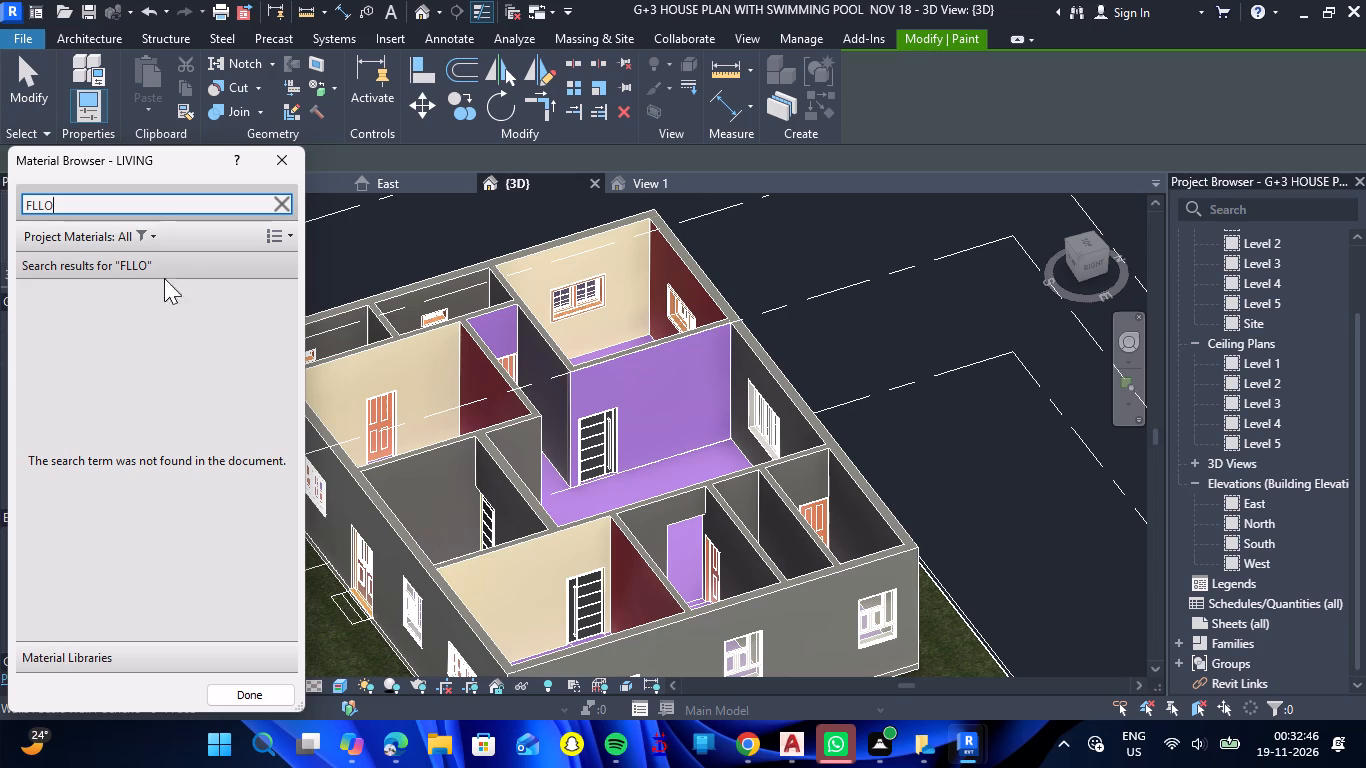
key("BackSpace")
key("BackSpace")
type("OO")
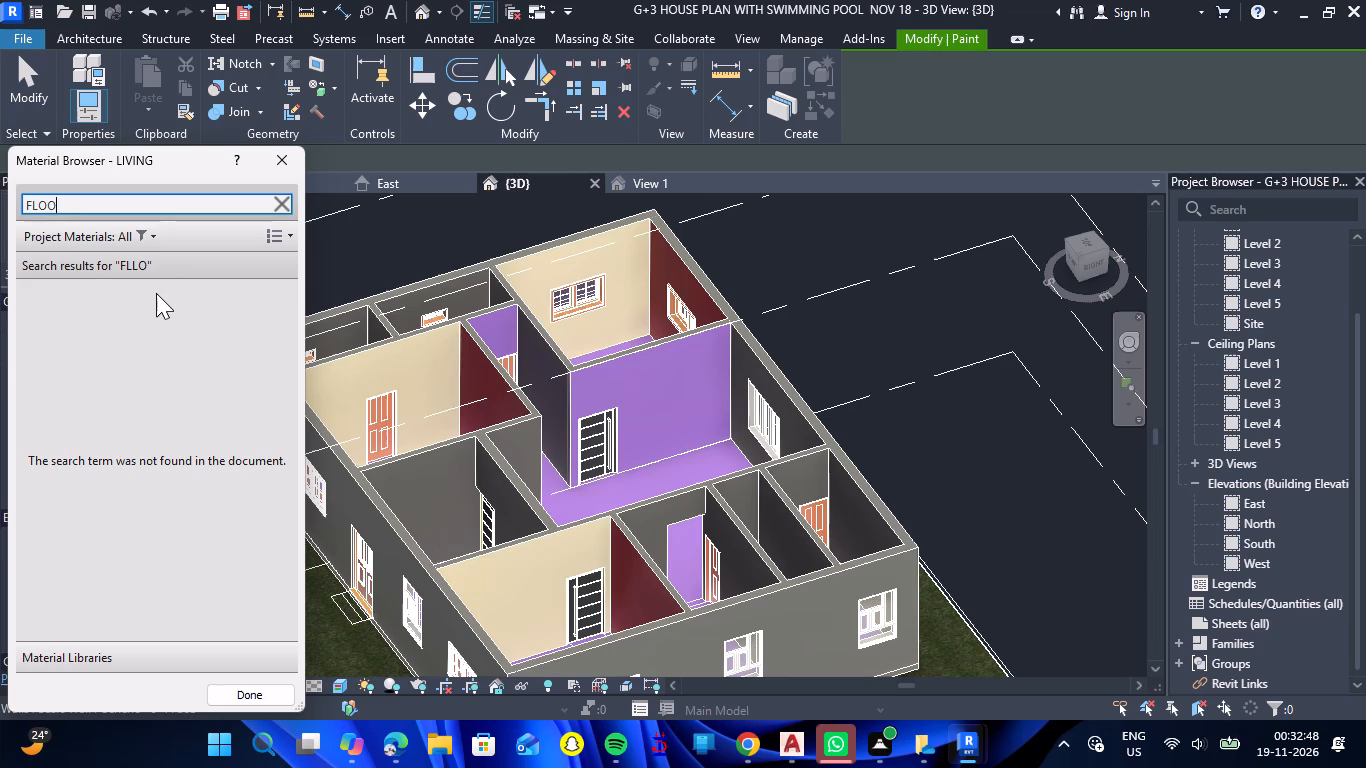
left_click(164, 426)
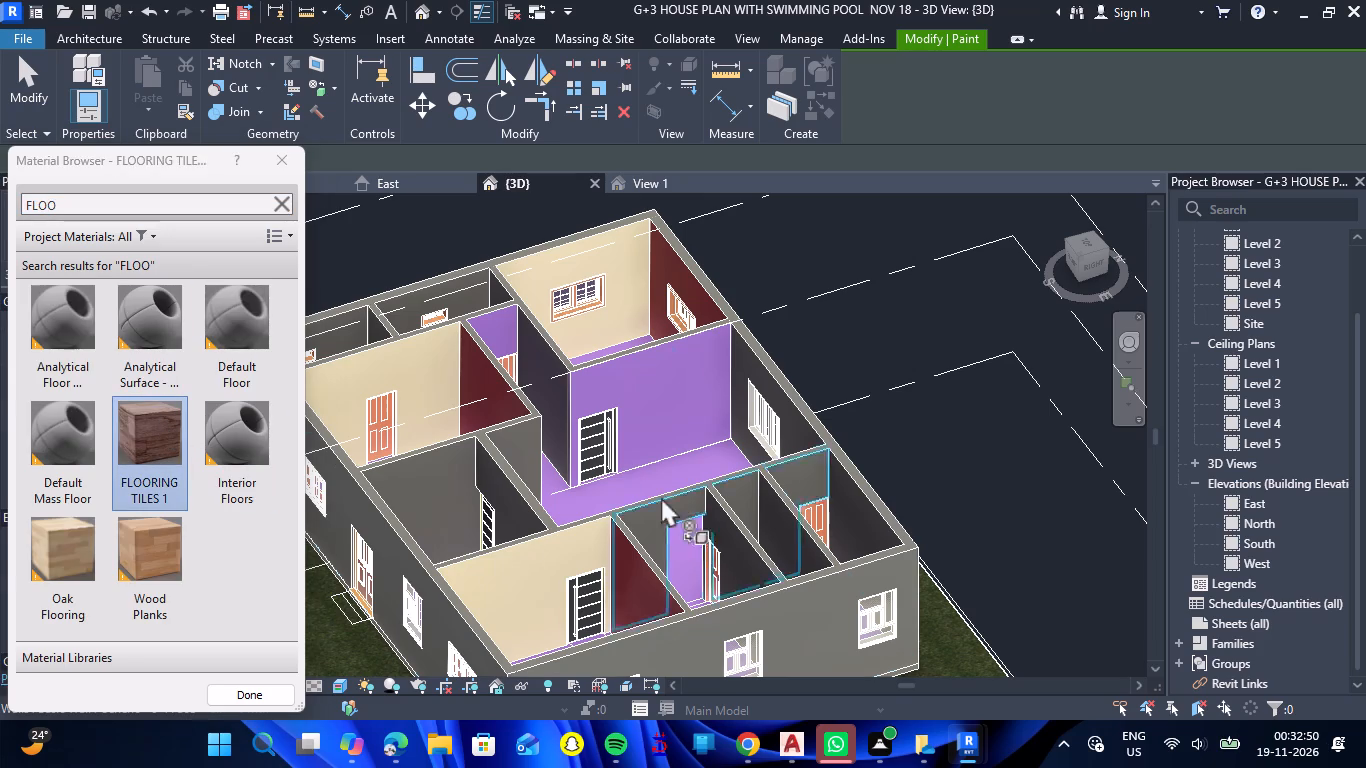
left_click(636, 485)
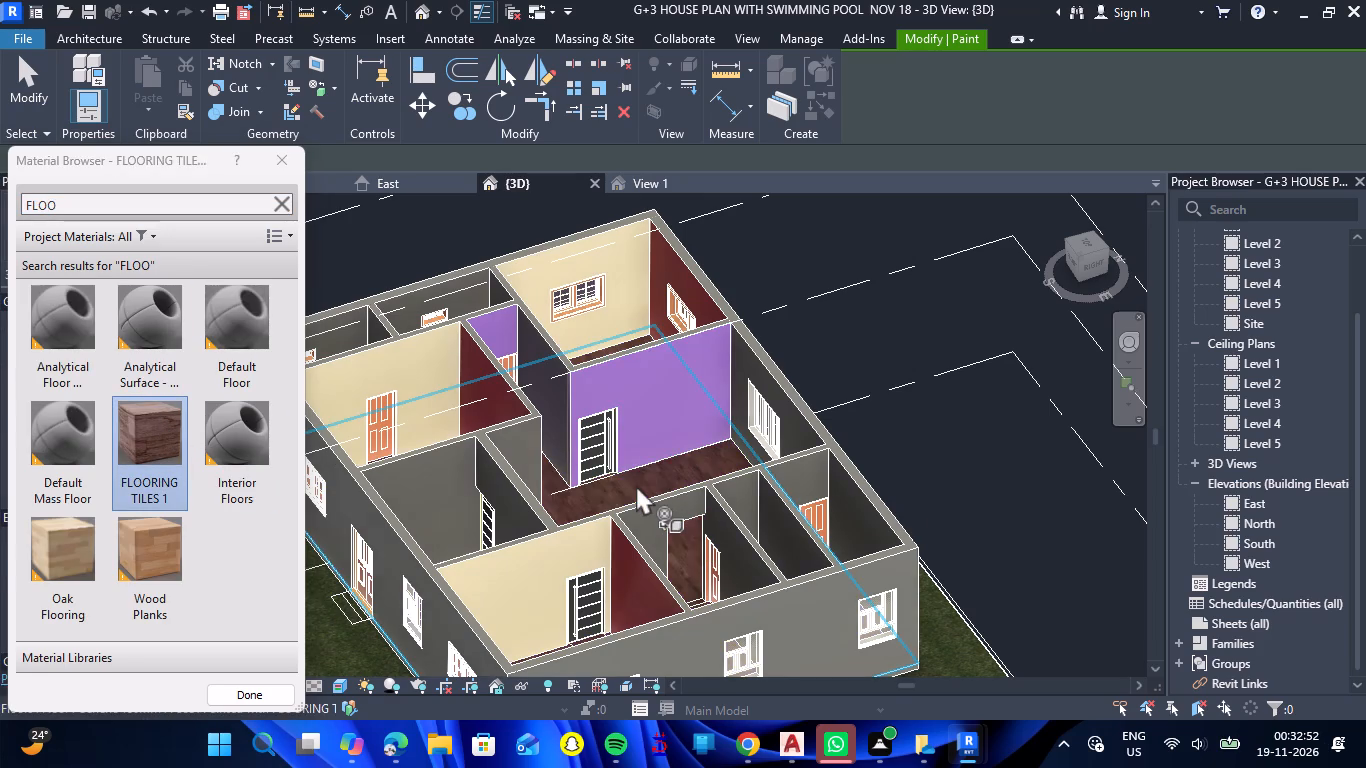
scroll(636, 485, "down", 2)
key("Escape")
Split the northwest bedroom's south partition where the hallway's west end wall meets it, and end the Split command.
scroll(544, 352, "up", 6)
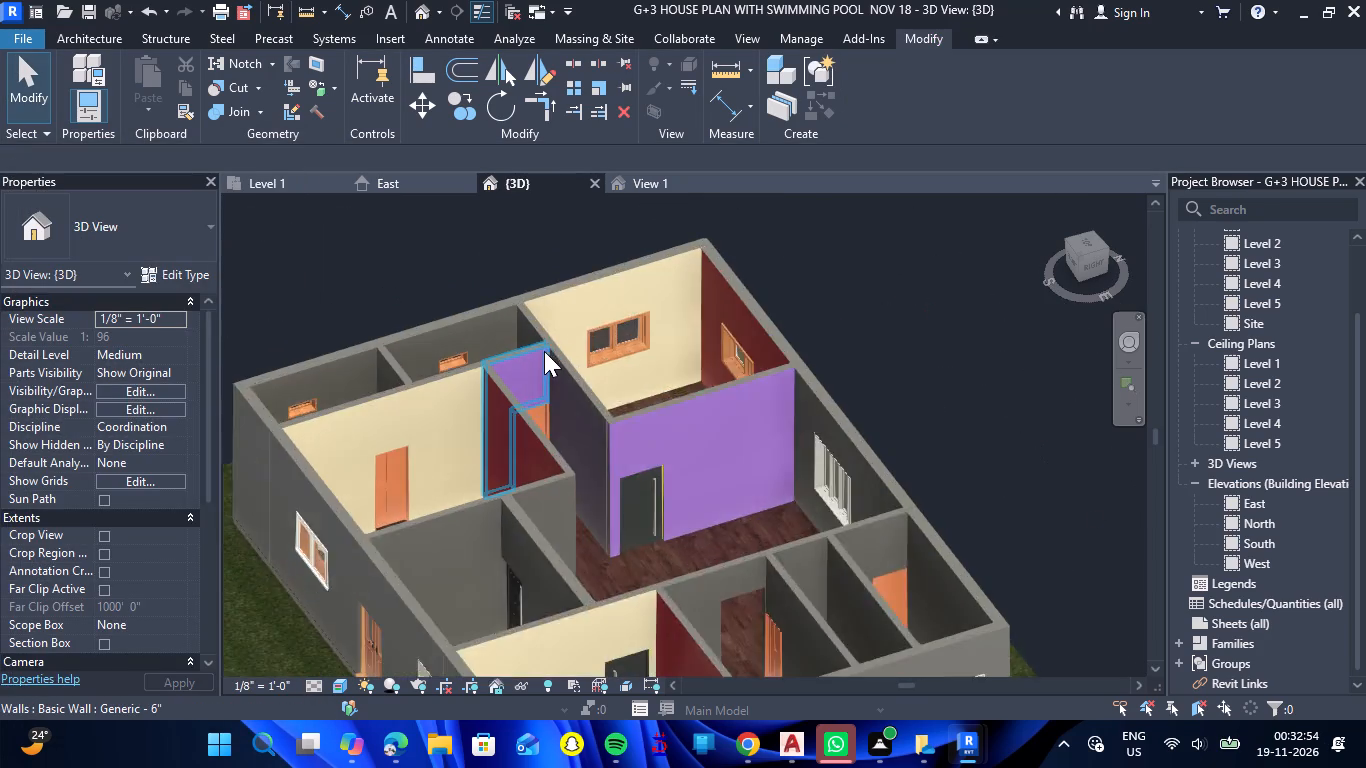
scroll(558, 326, "up", 3)
left_click(568, 69)
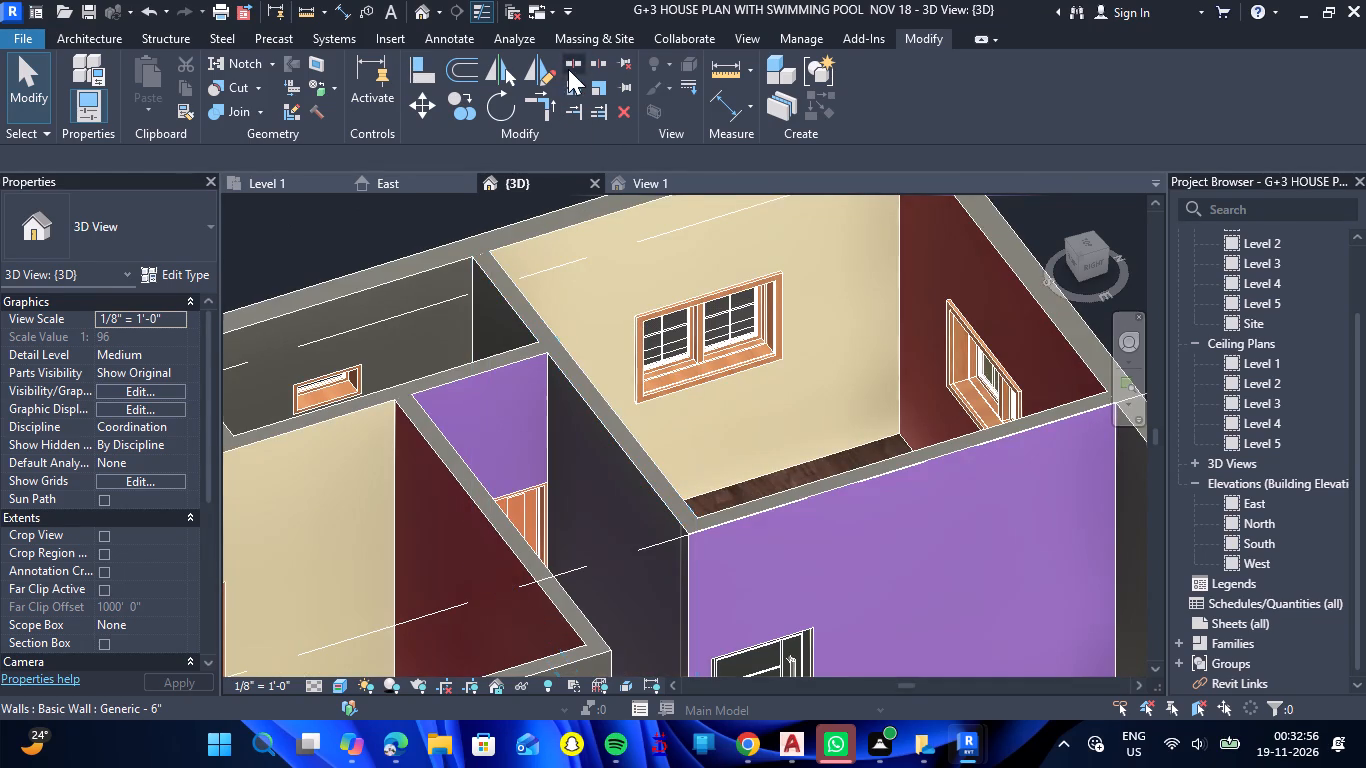
scroll(547, 331, "up", 6)
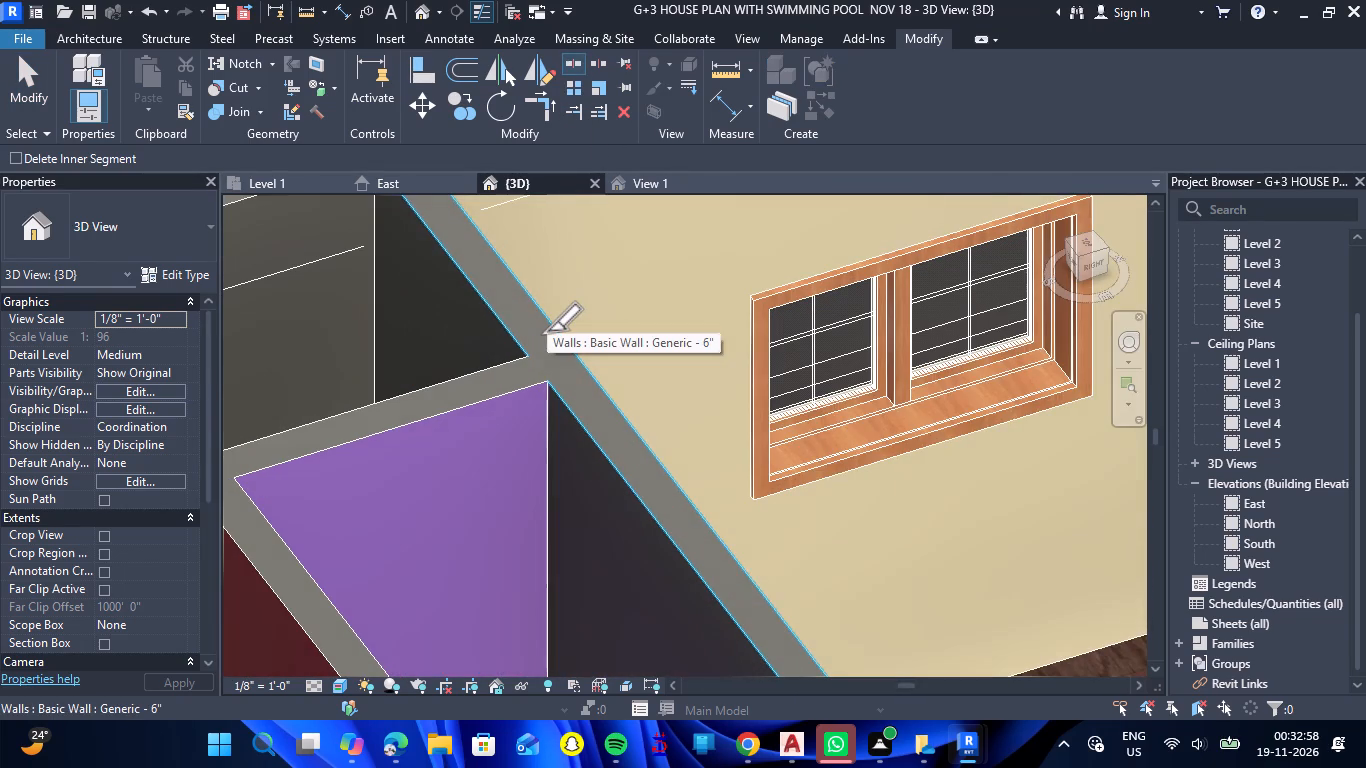
left_click(576, 344)
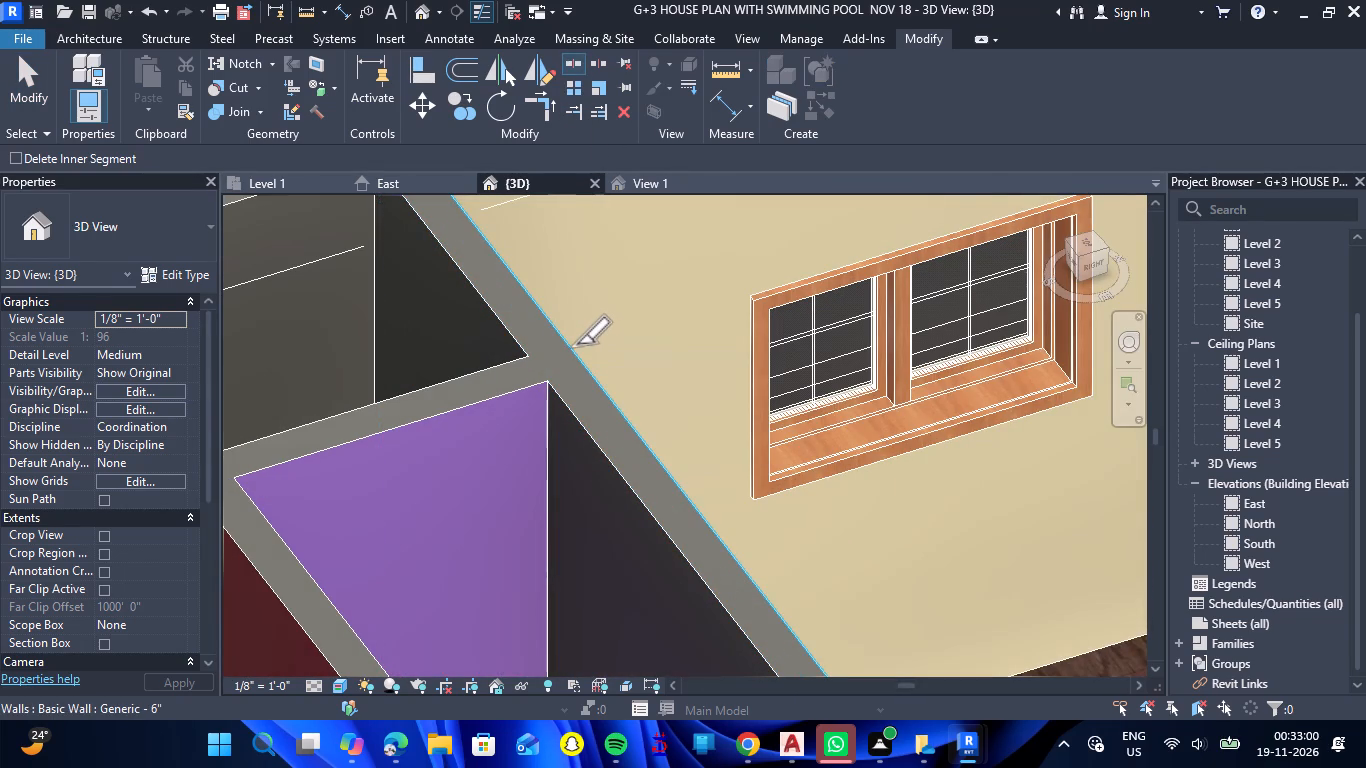
key("Escape")
scroll(566, 354, "down", 11)
key("Escape")
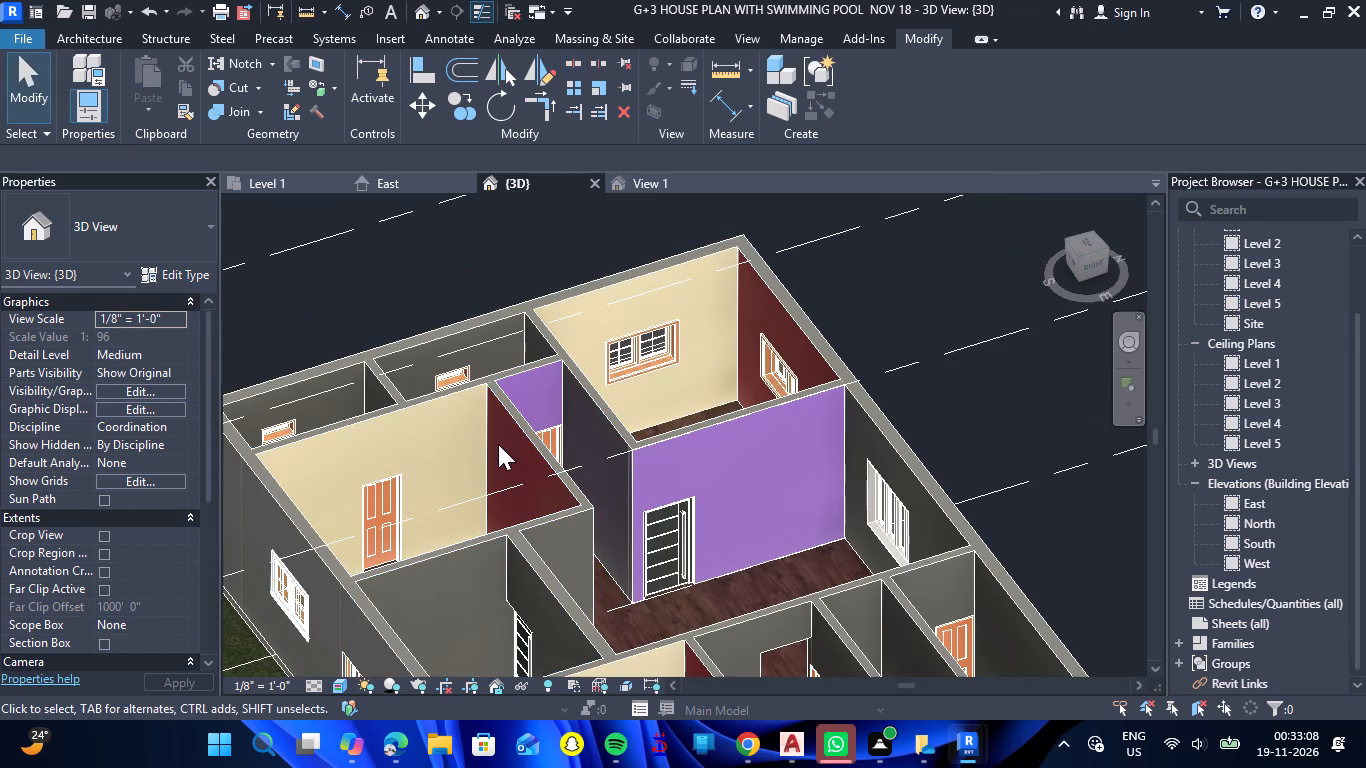
Split the southwest bedroom's east partition where the middle south room's north partition meets it, and end the Split command.
left_click(577, 67)
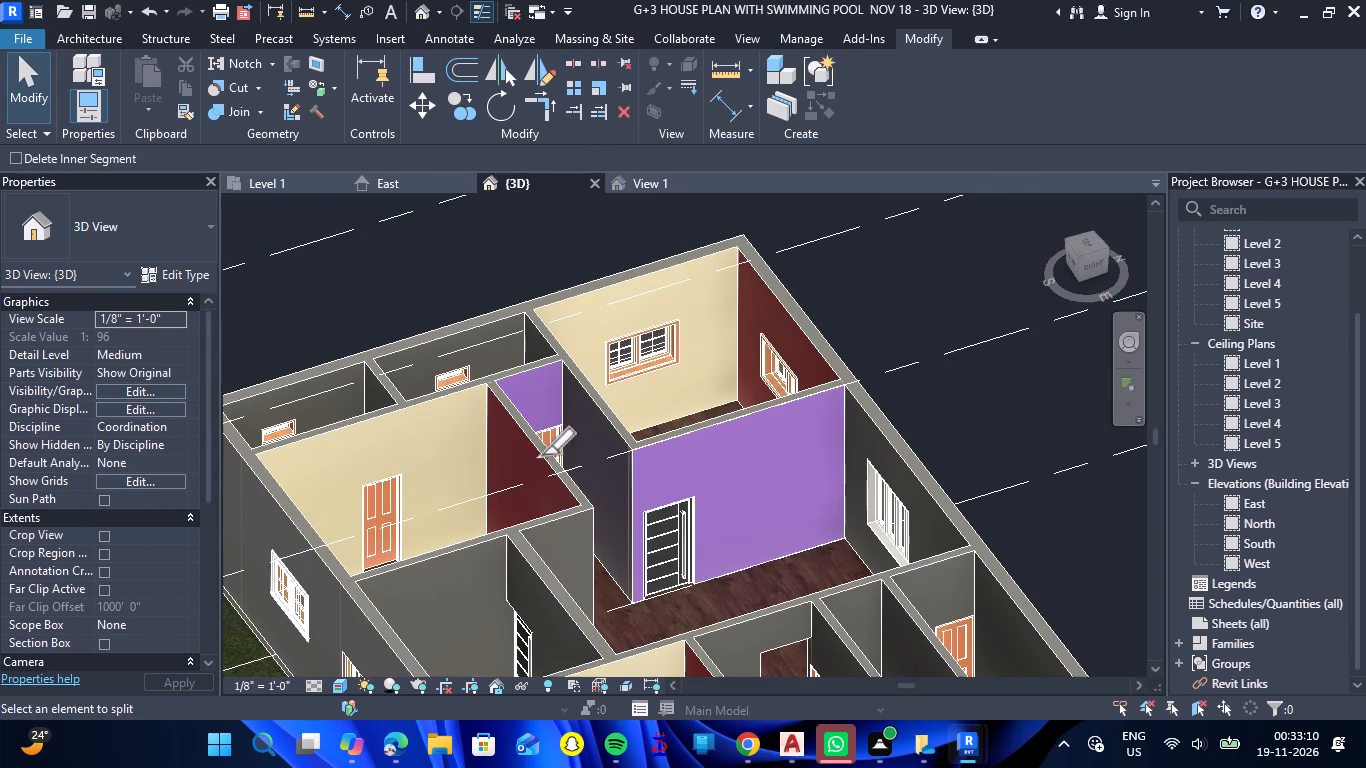
scroll(503, 534, "up", 11)
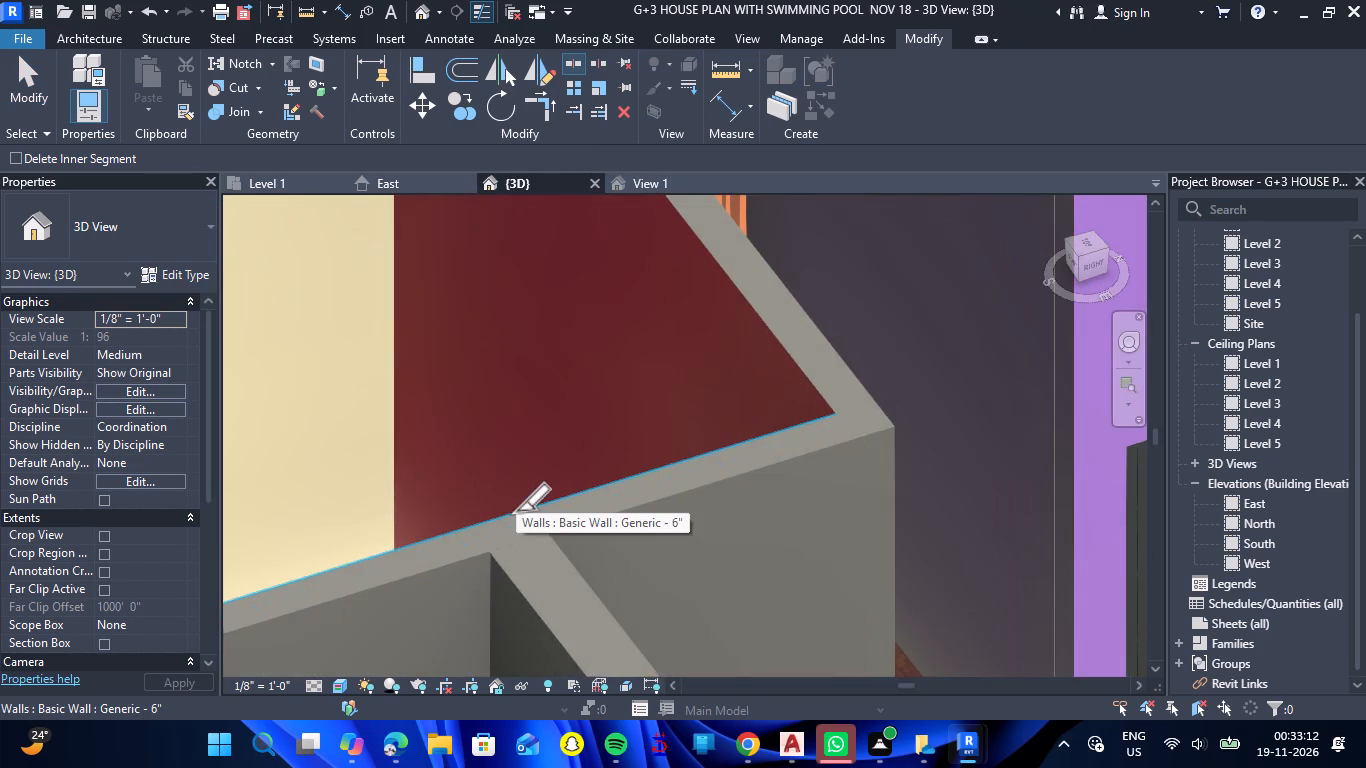
left_click(508, 514)
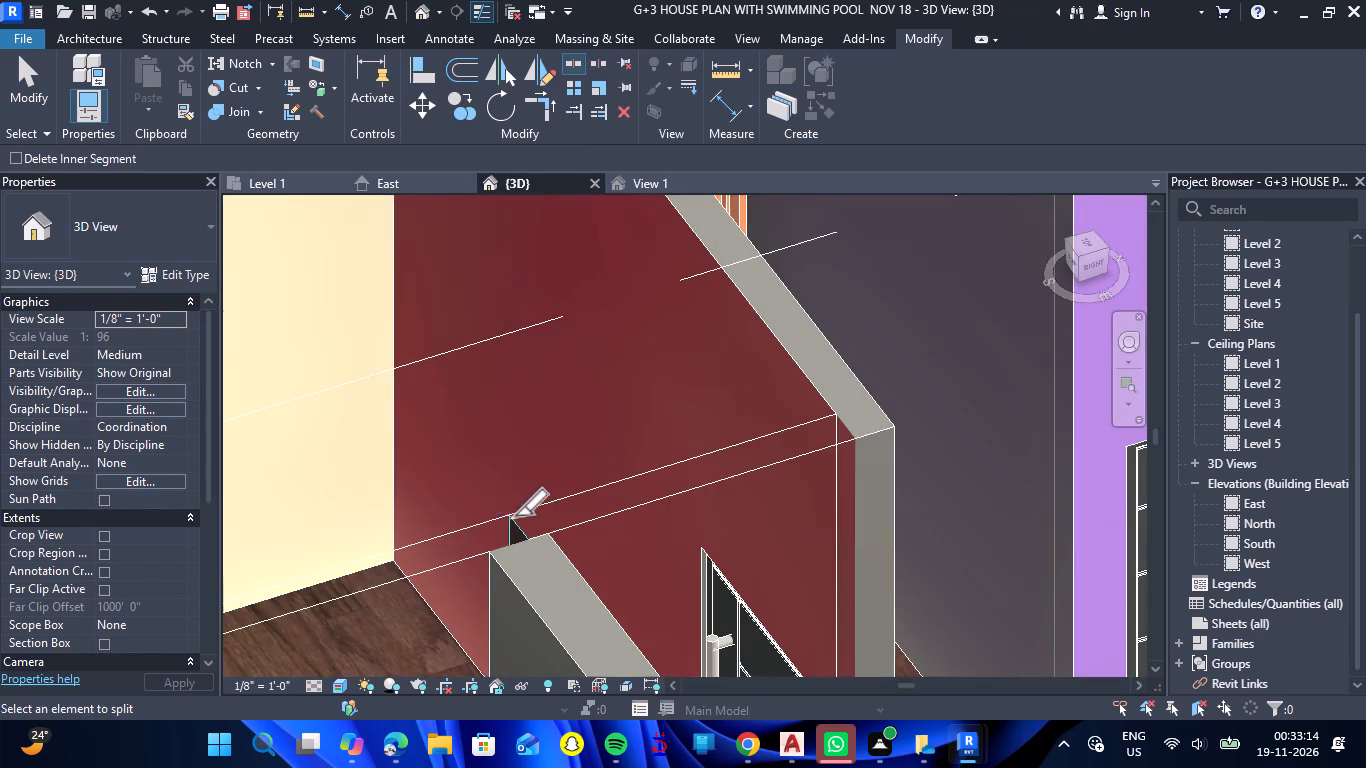
key("Escape")
scroll(532, 492, "down", 7)
key("Escape")
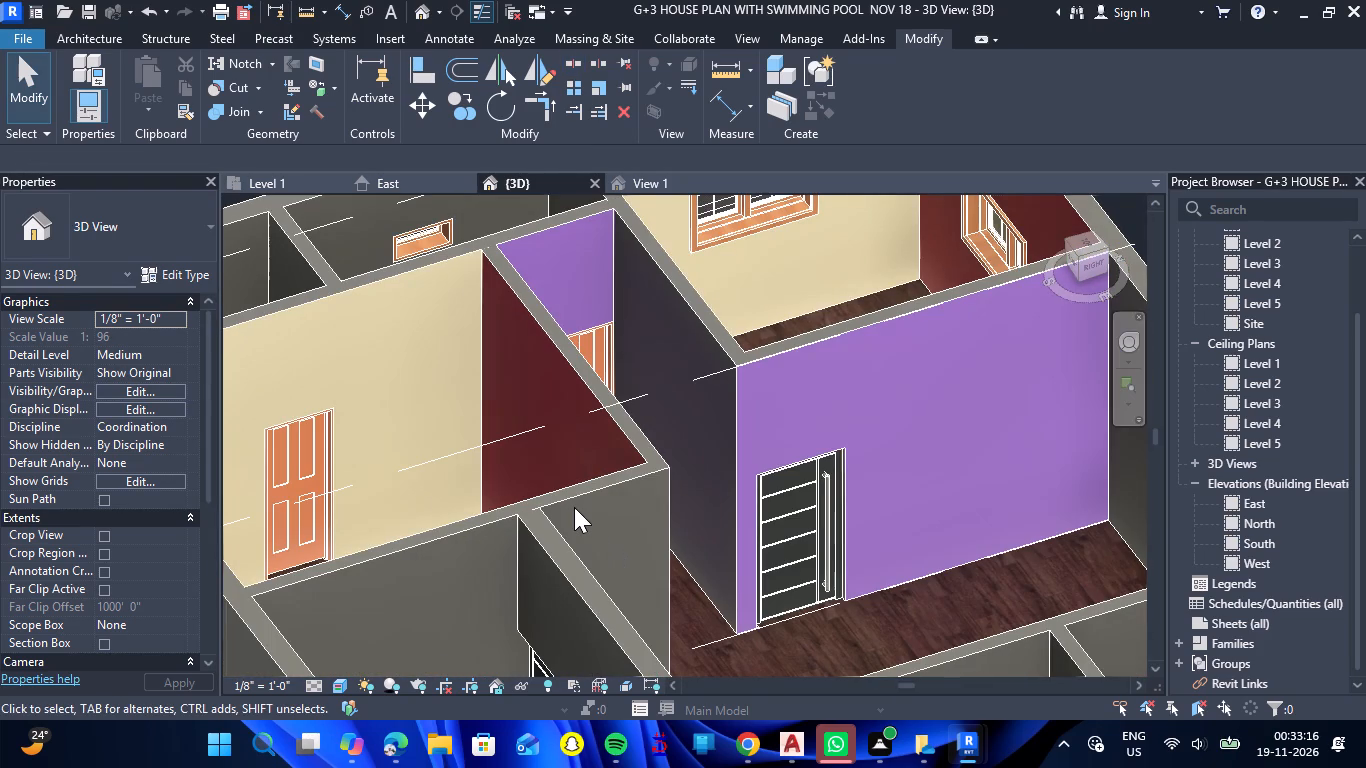
Paint the living-side end of the southwest bedroom's east partition and the hallway face of the northwest bedroom's south partition with LIVING.
type("PT")
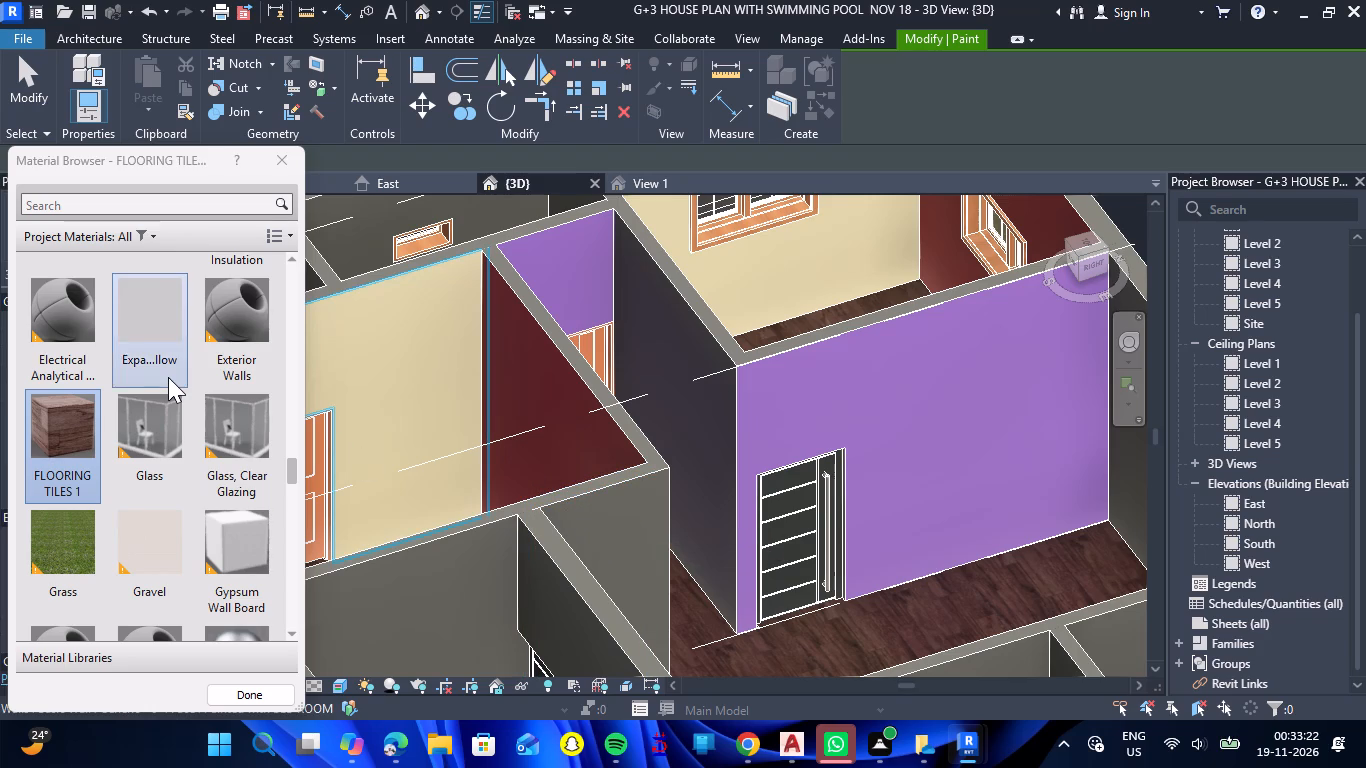
scroll(168, 377, "up", 11)
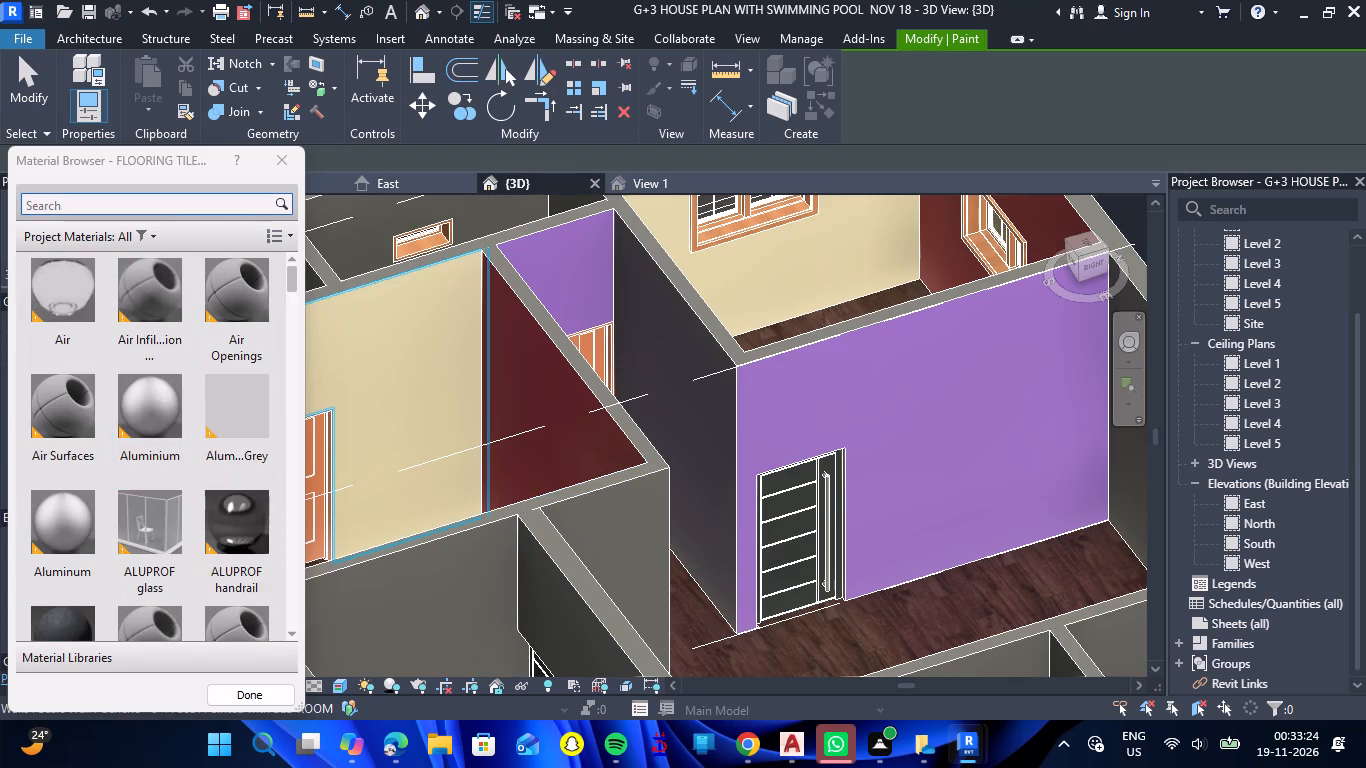
left_click(192, 210)
type("LI")
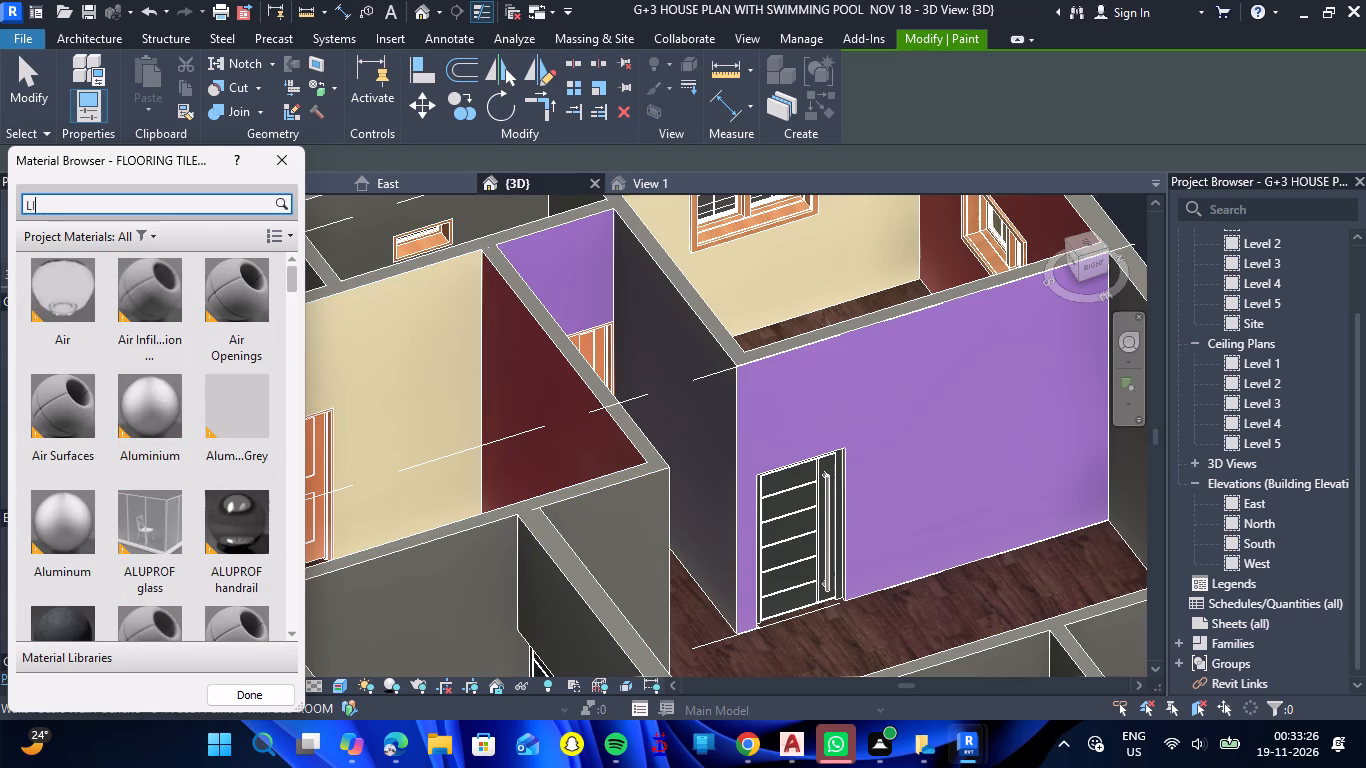
key("v")
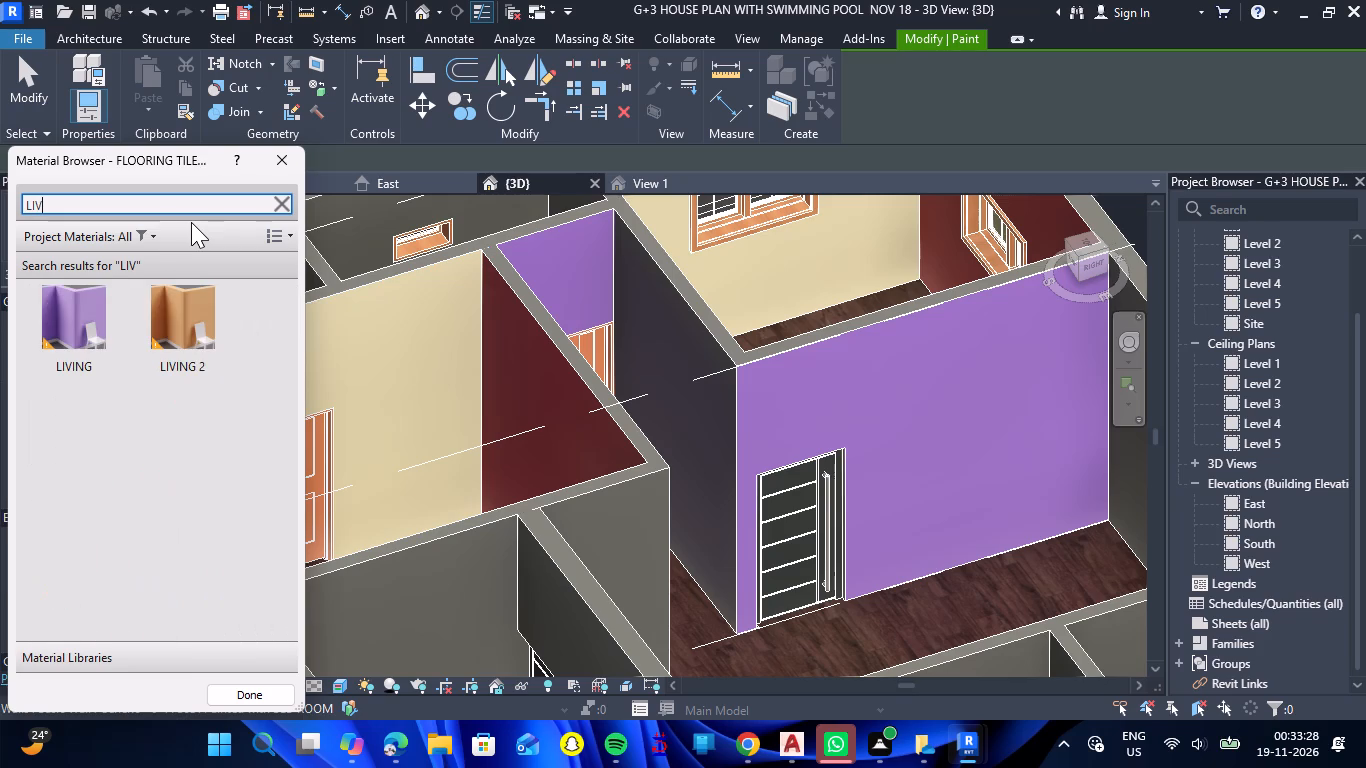
left_click(82, 353)
left_click(620, 545)
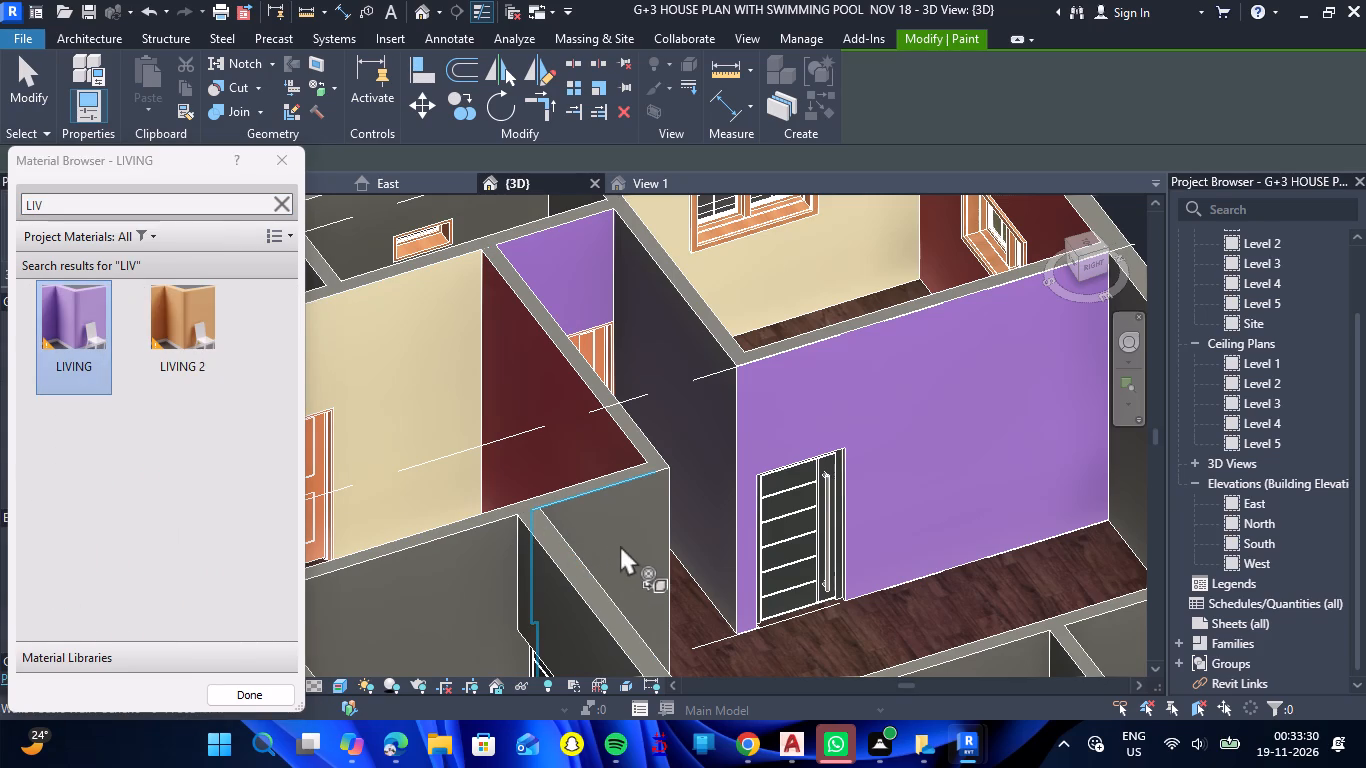
left_click(694, 429)
Paint the living room's north exterior wall and its long east partition with LIVING on their inner faces.
scroll(695, 429, "down", 2)
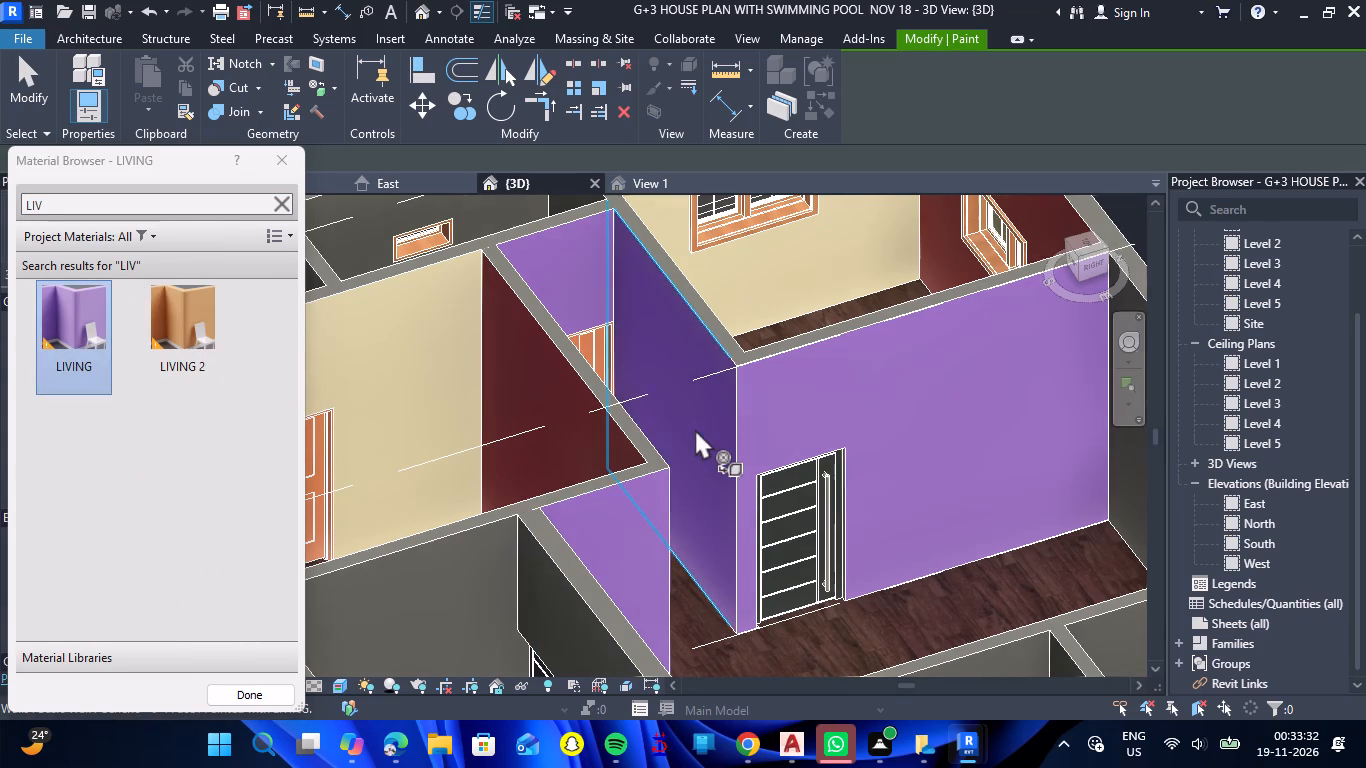
scroll(695, 429, "down", 4)
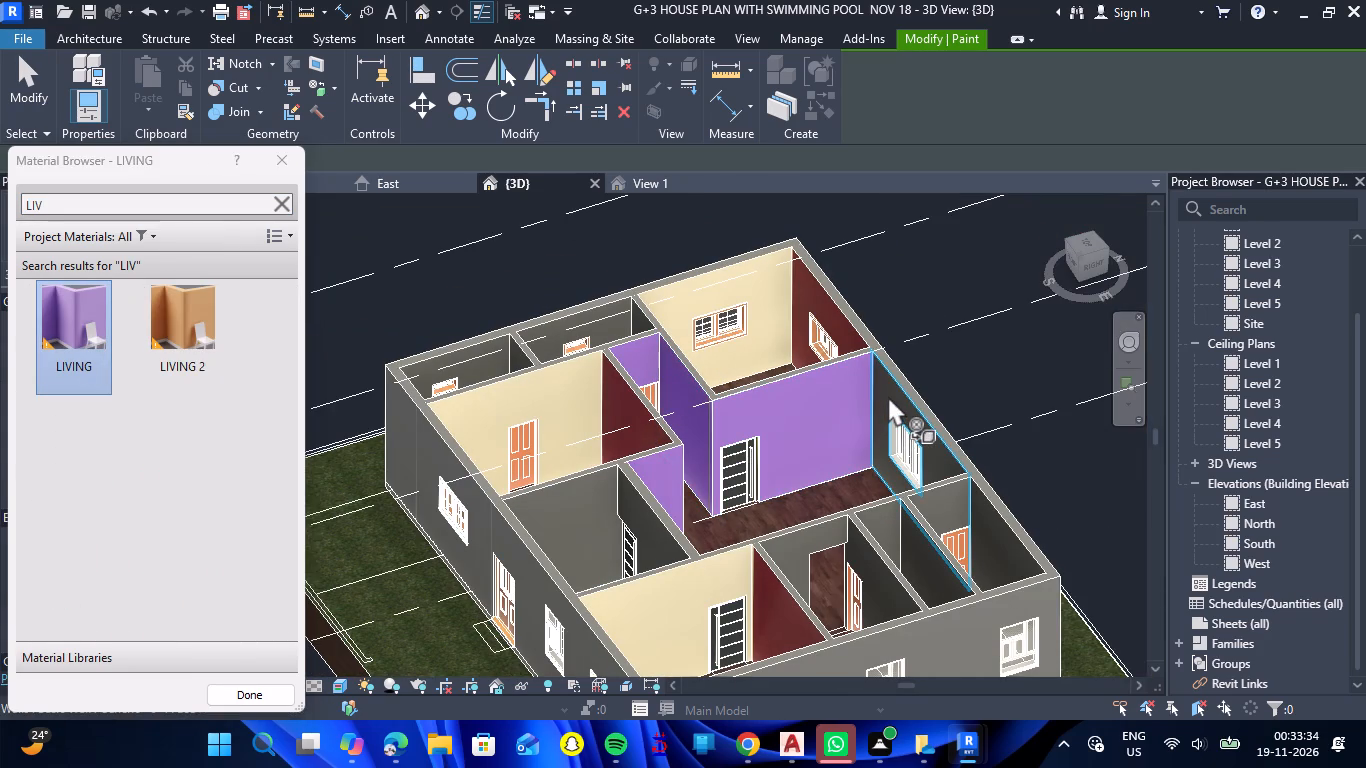
left_click(888, 396)
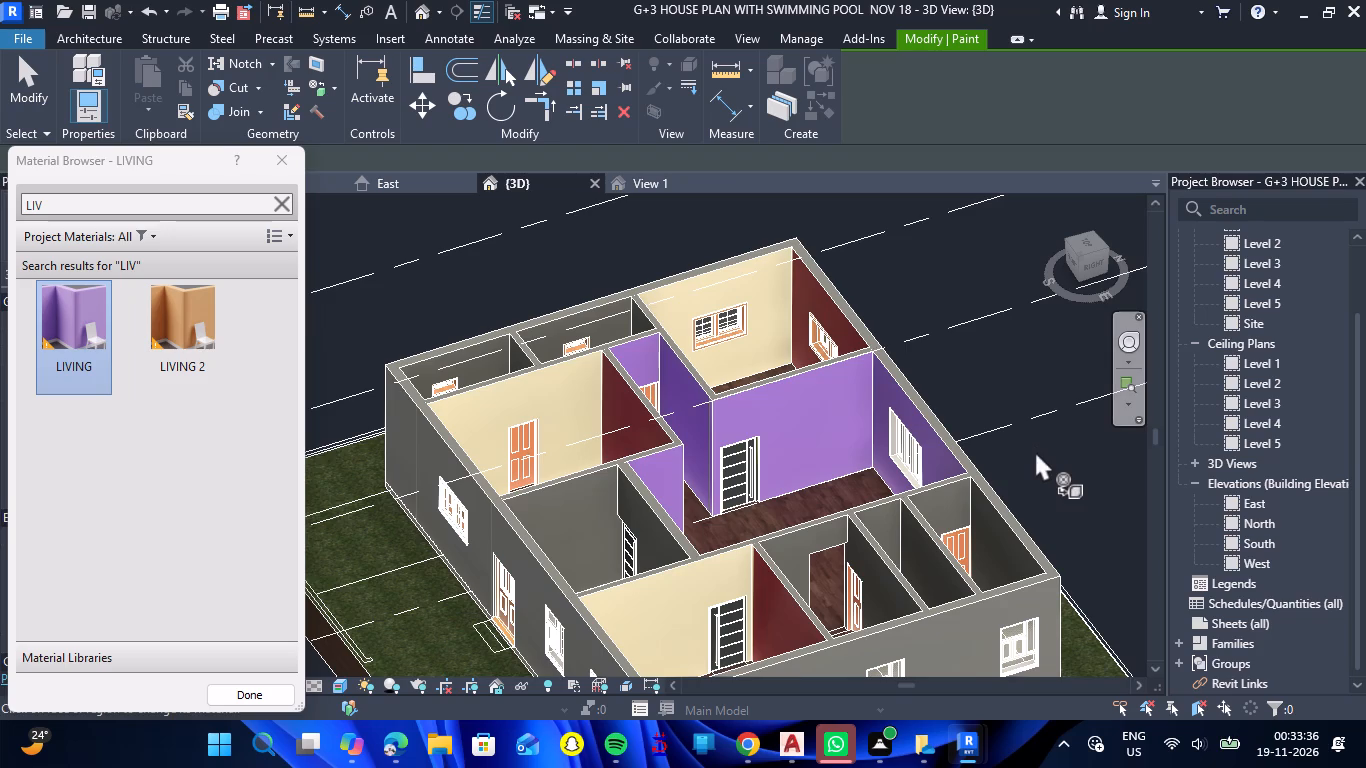
left_click_drag(1035, 451, 417, 516)
right_click_drag(1035, 451, 417, 516, "shift")
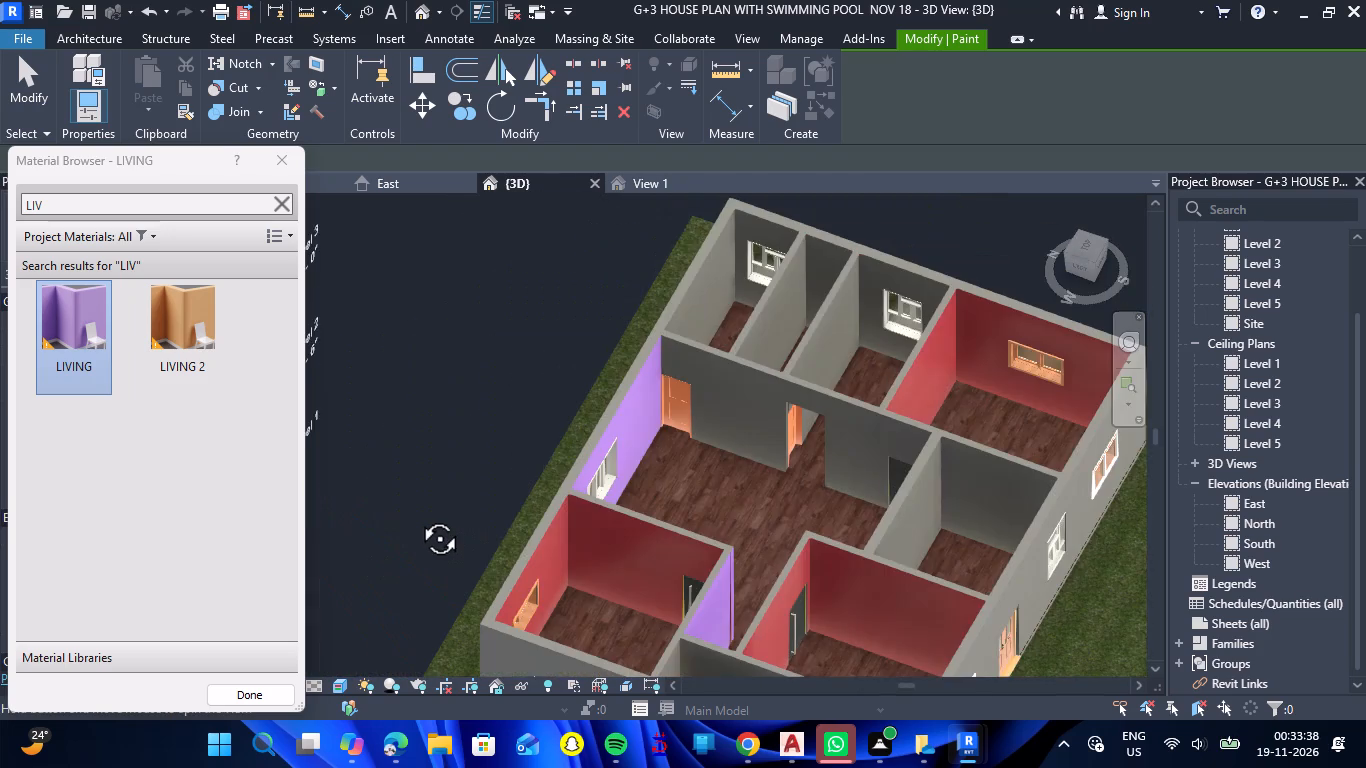
right_click_drag(417, 516, 405, 499, "shift")
left_click_drag(417, 516, 405, 499)
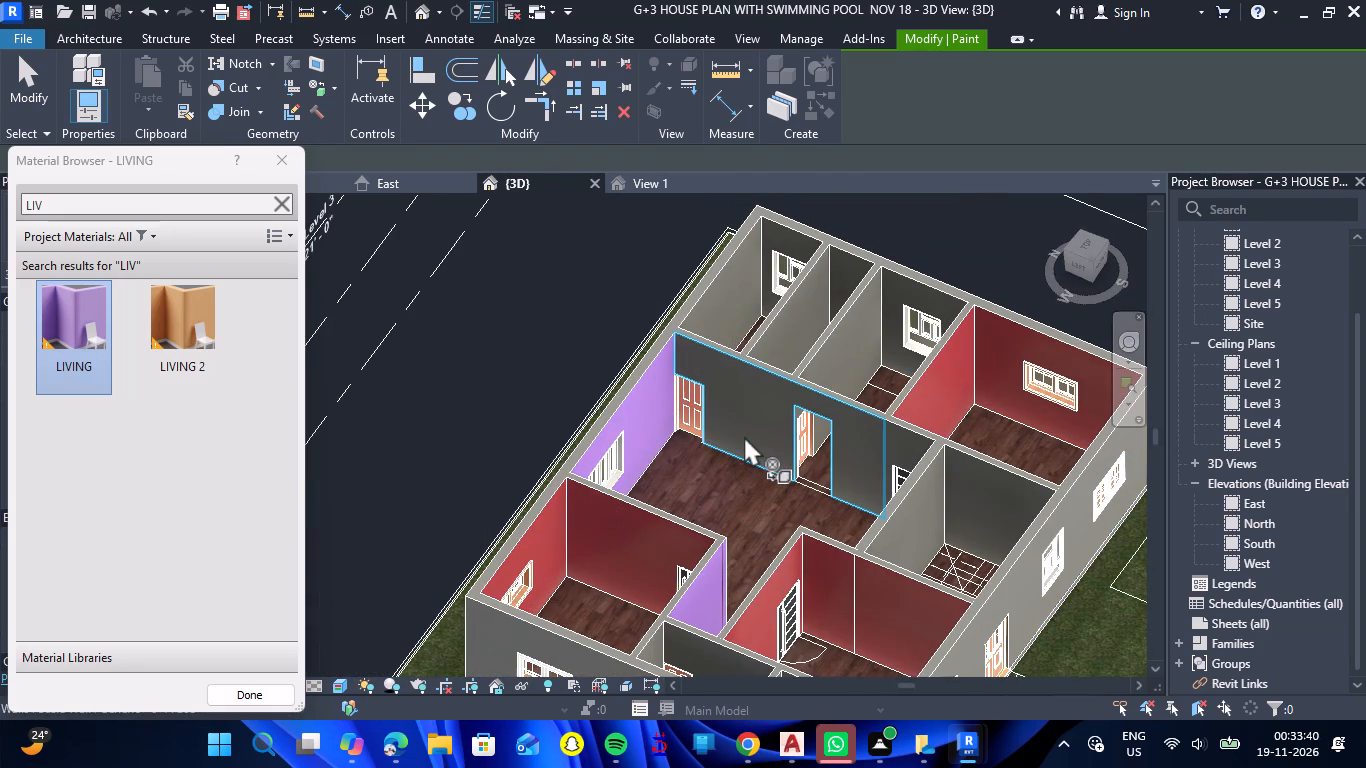
left_click(744, 436)
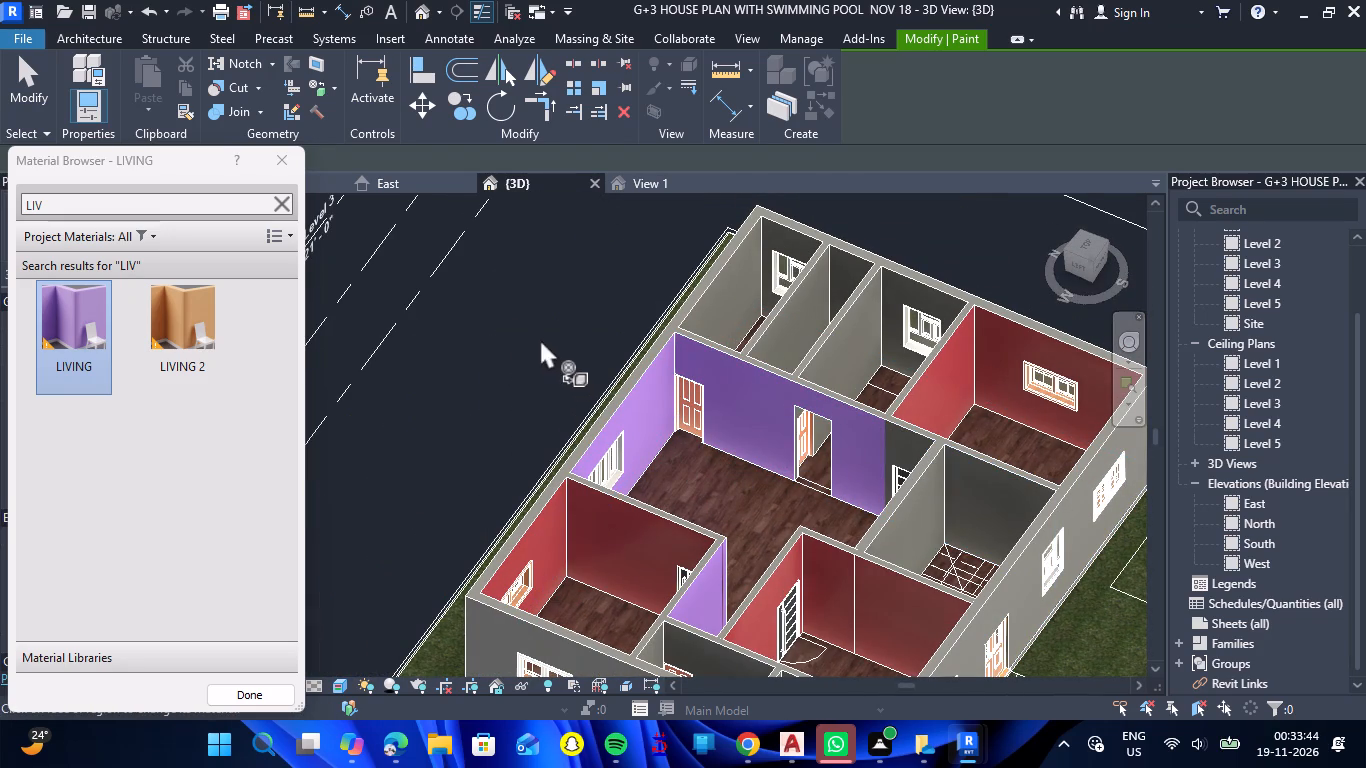
Examine the painted living room walls and floor from several sides of the house.
scroll(475, 298, "down", 5)
left_click_drag(941, 463, 878, 507, "shift")
right_click_drag(940, 463, 878, 507, "shift")
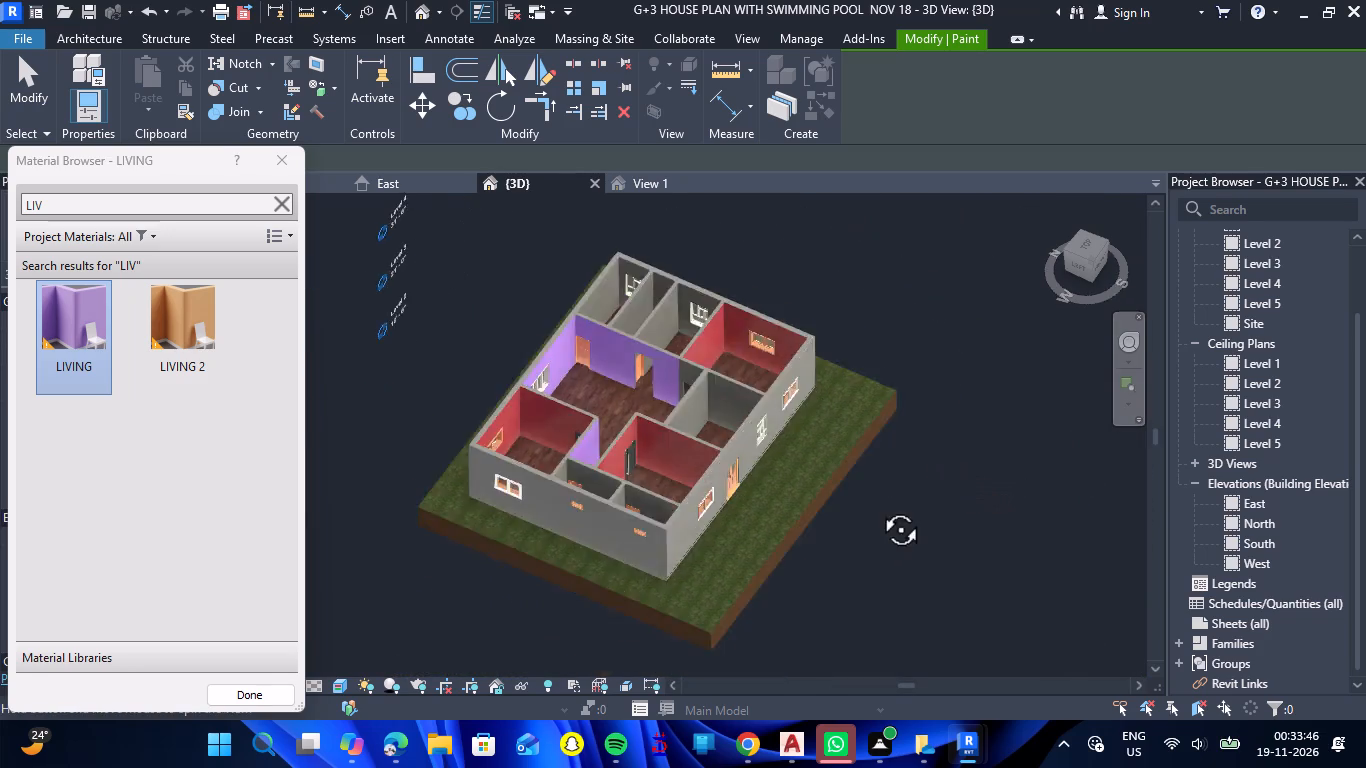
left_click_drag(878, 507, 442, 493, "shift")
right_click_drag(878, 507, 442, 493, "shift")
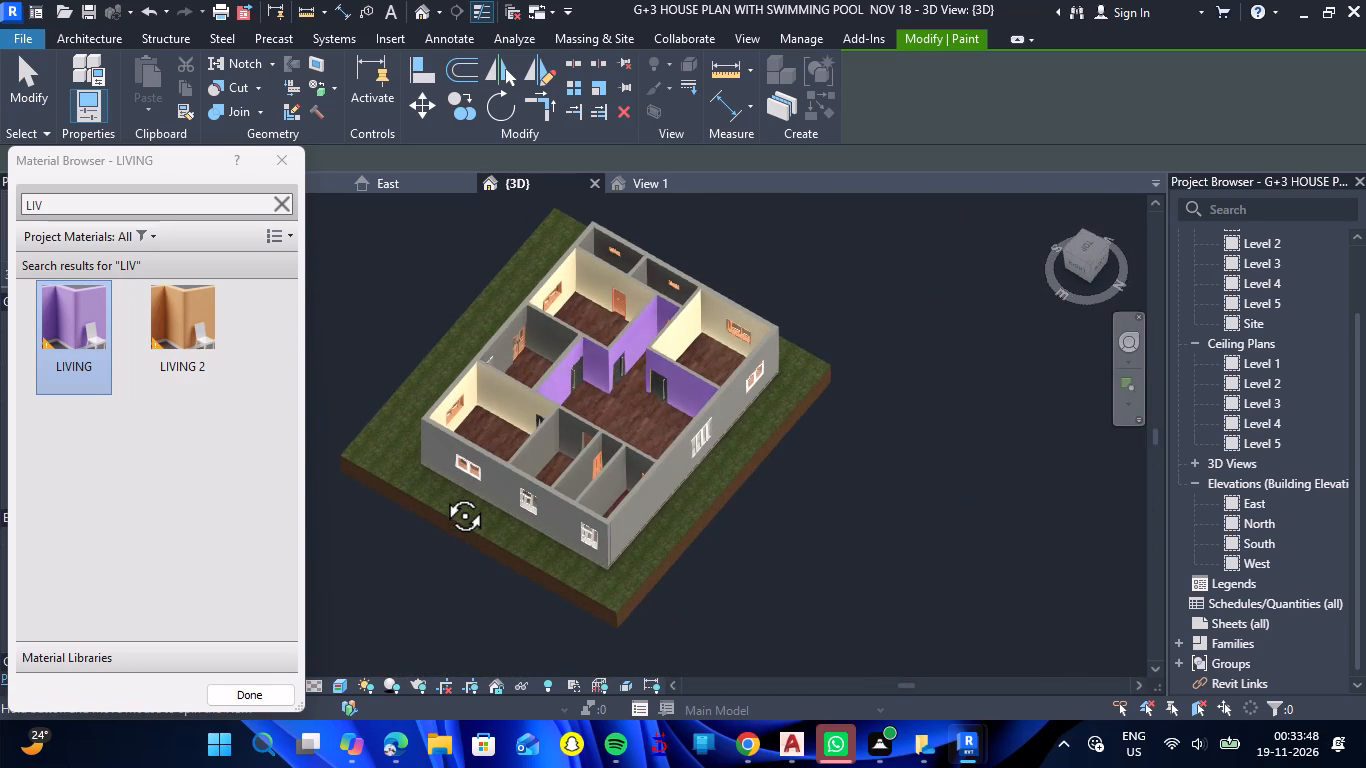
left_click_drag(442, 493, 944, 467, "shift")
right_click_drag(442, 493, 944, 467, "shift")
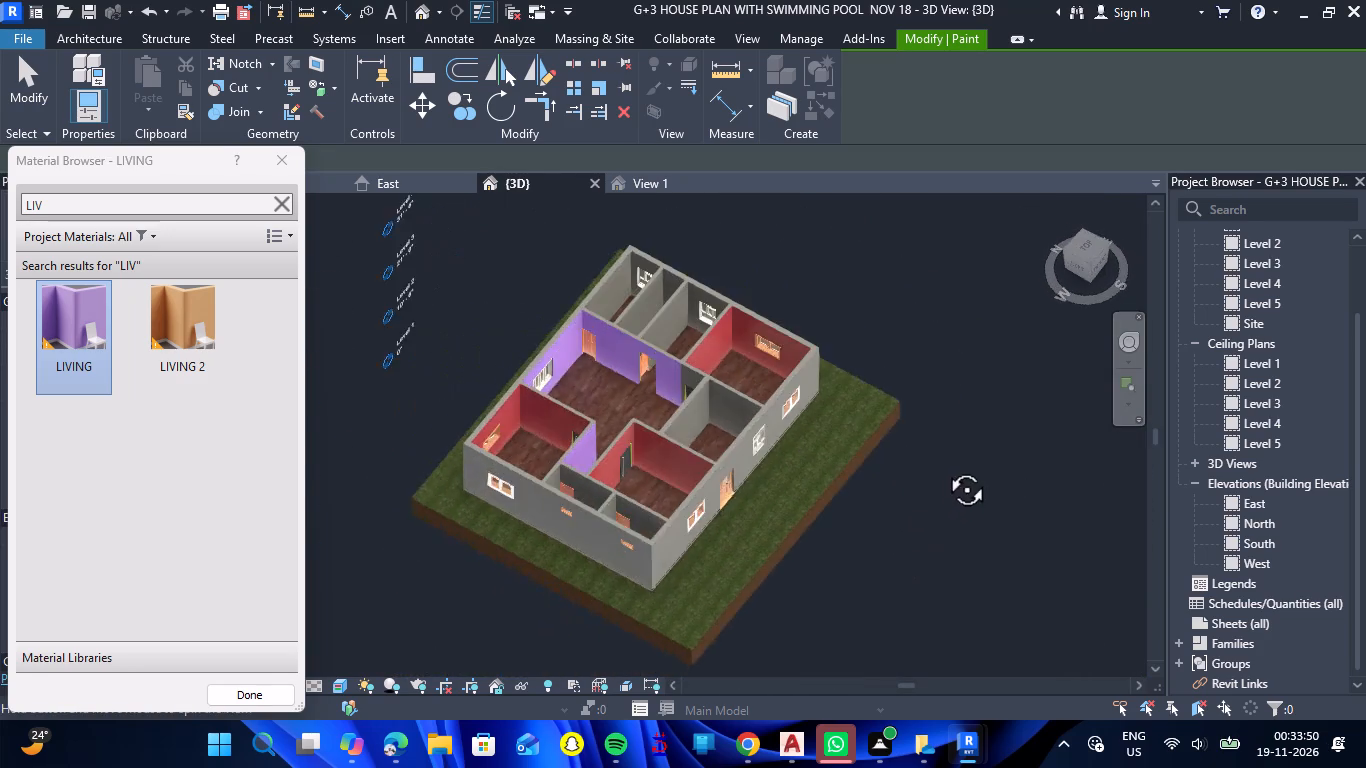
right_click_drag(944, 467, 1020, 440, "shift")
left_click_drag(944, 467, 1020, 440, "shift")
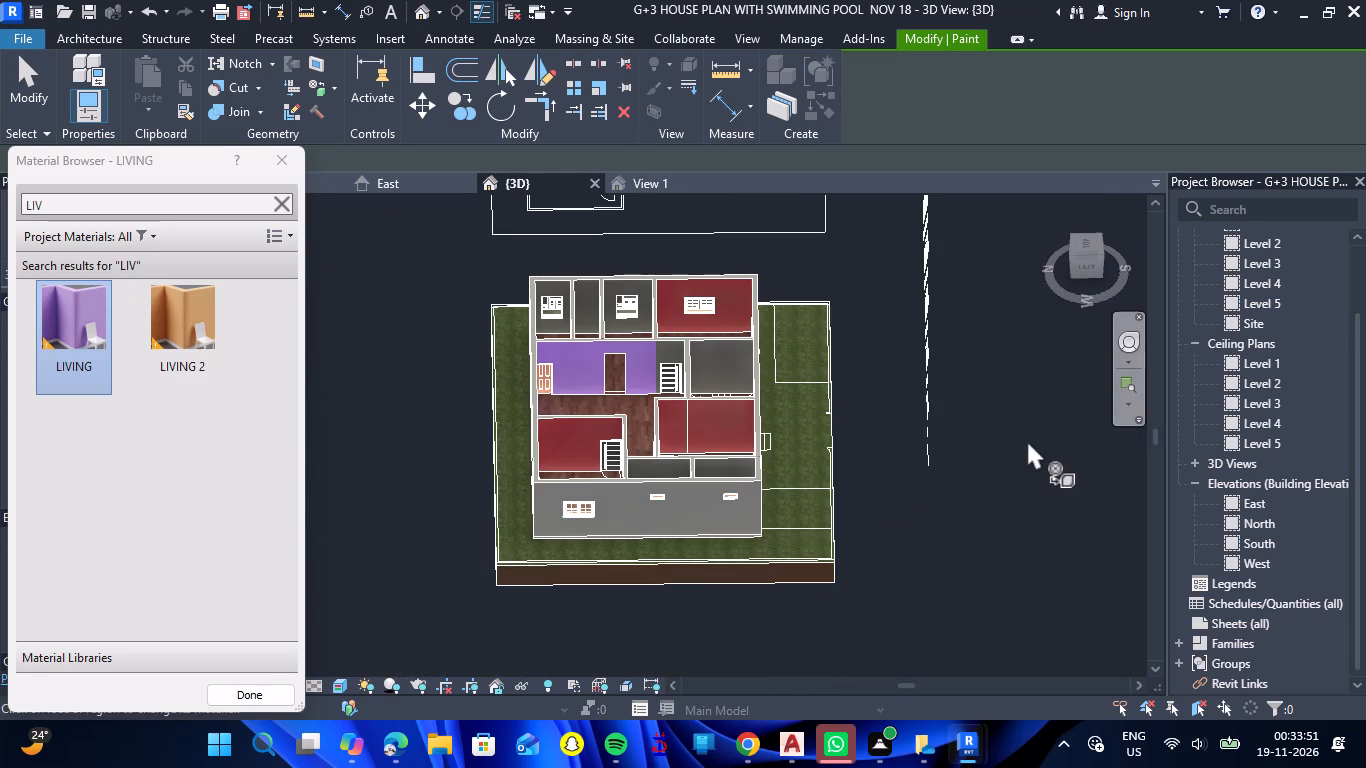
Split the southeast bedroom's west partition where the middle south room's north partition meets it.
scroll(672, 317, "up", 5)
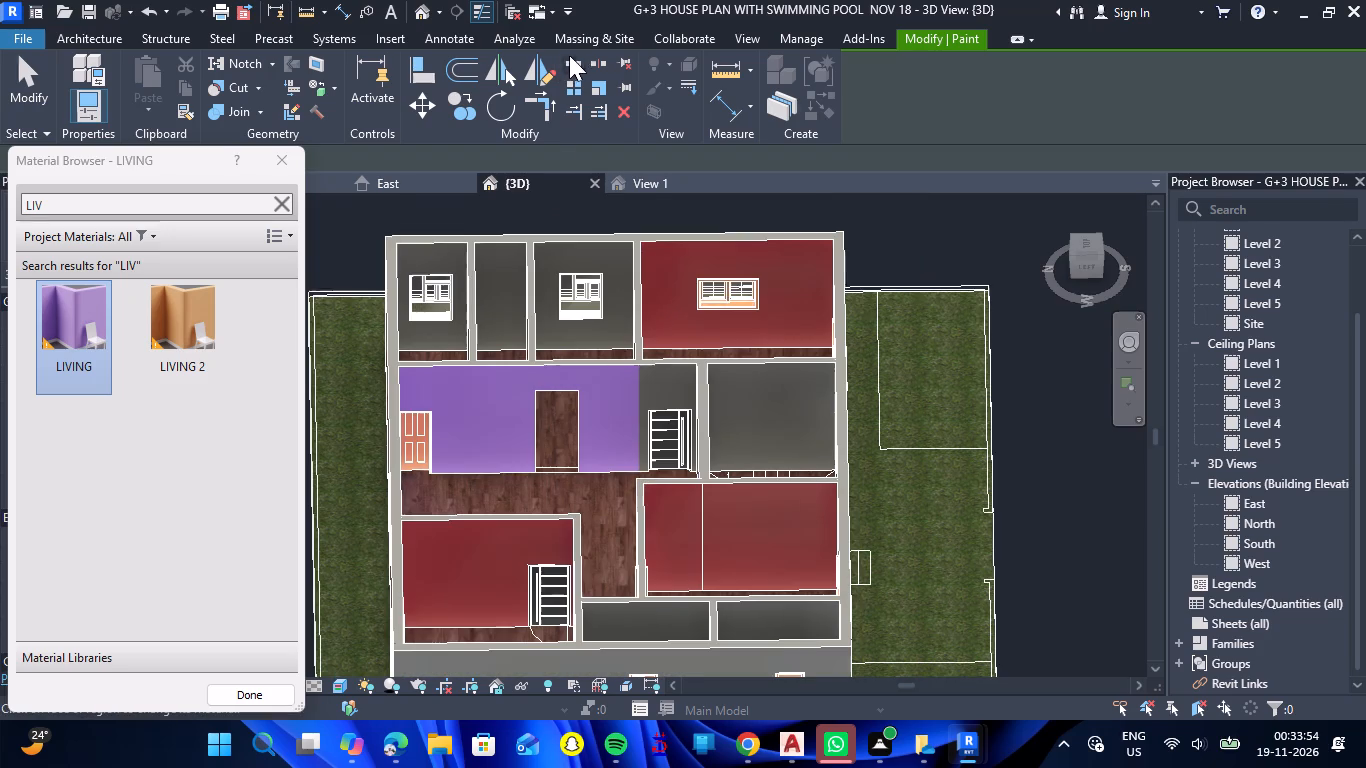
left_click(572, 65)
scroll(697, 351, "up", 6)
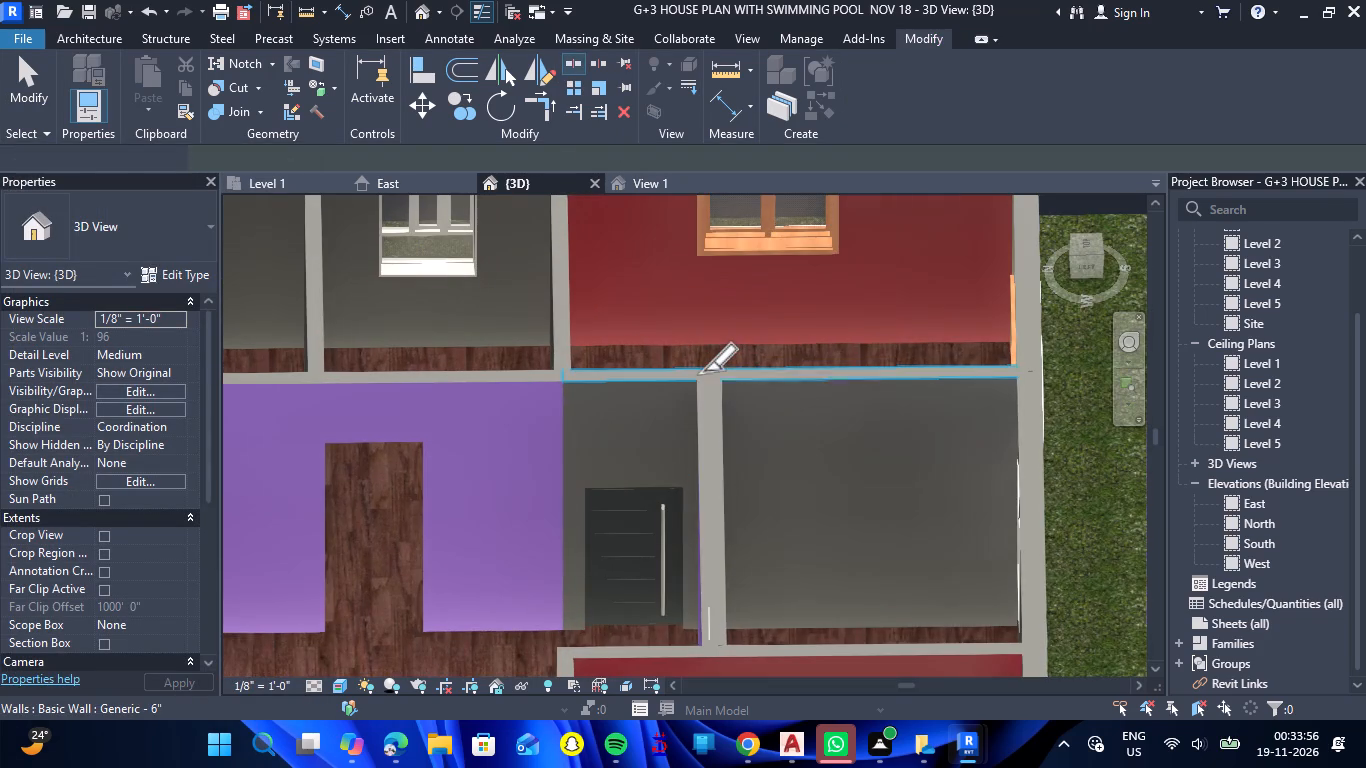
scroll(704, 371, "up", 4)
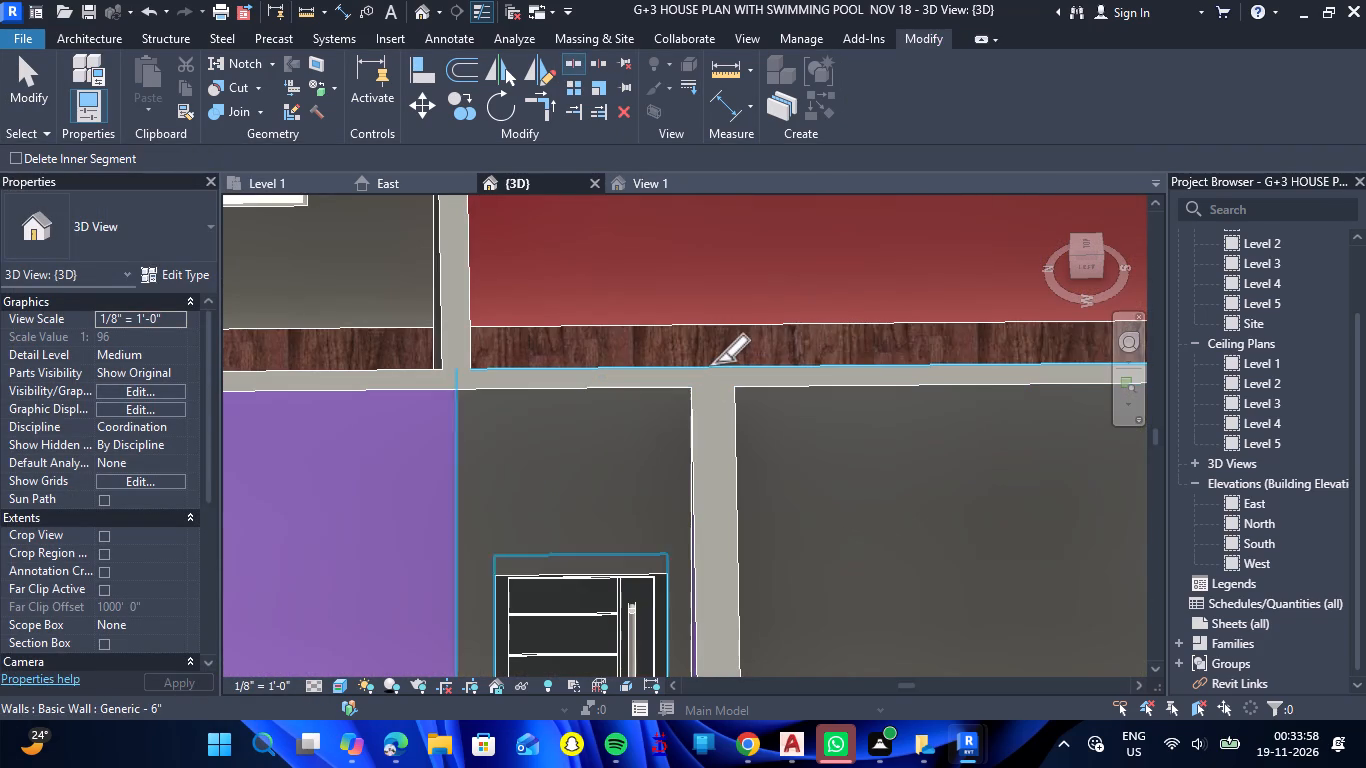
left_click(715, 363)
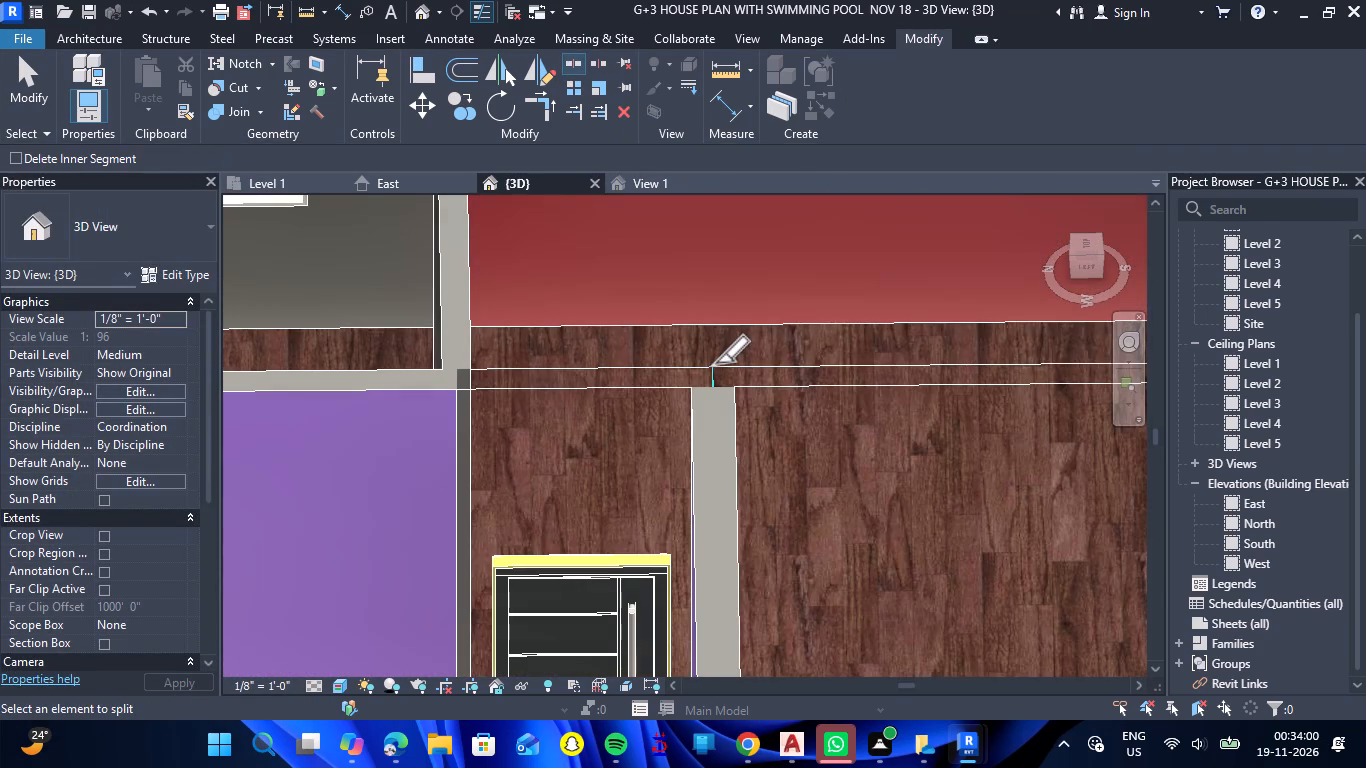
key("Escape")
scroll(681, 380, "down", 3)
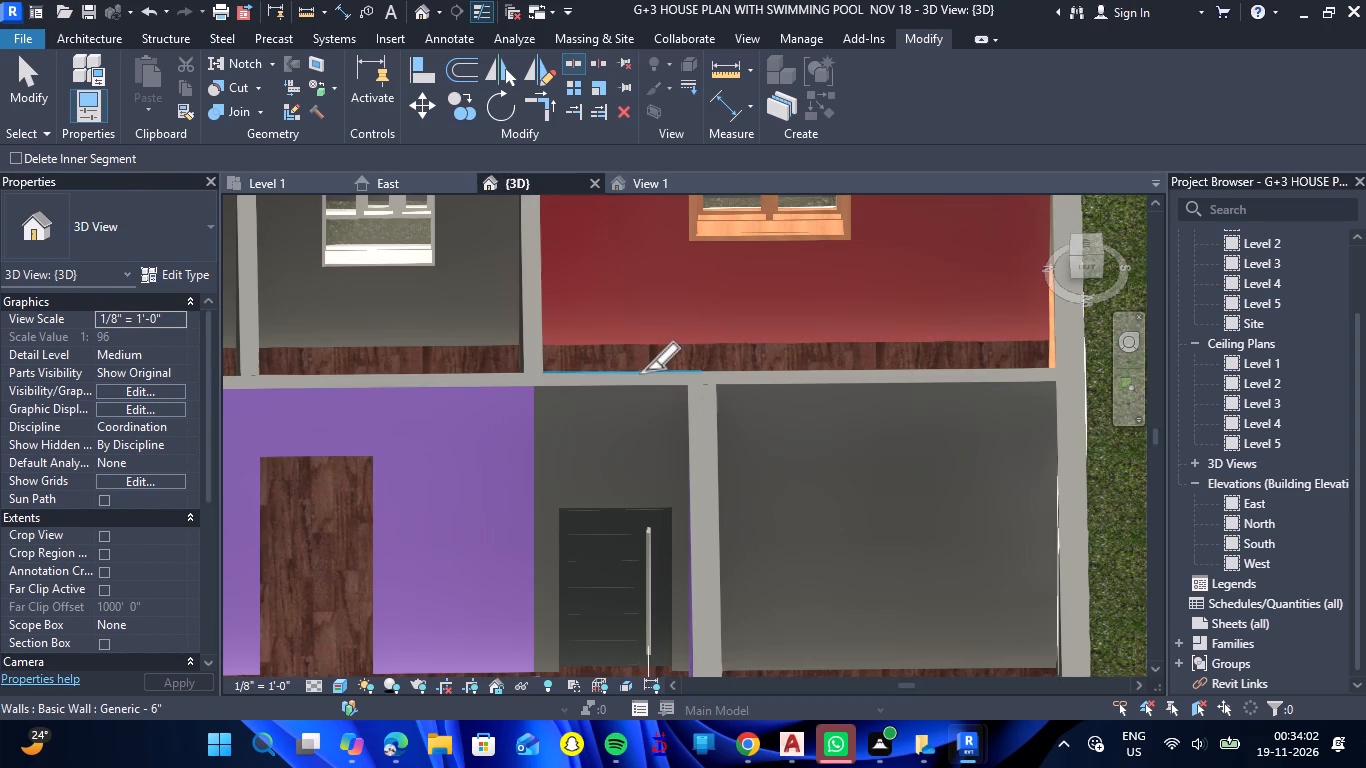
Paint the living-side segment of the southeast bedroom's west partition, around its door, with LIVING.
key("Escape")
type("PT")
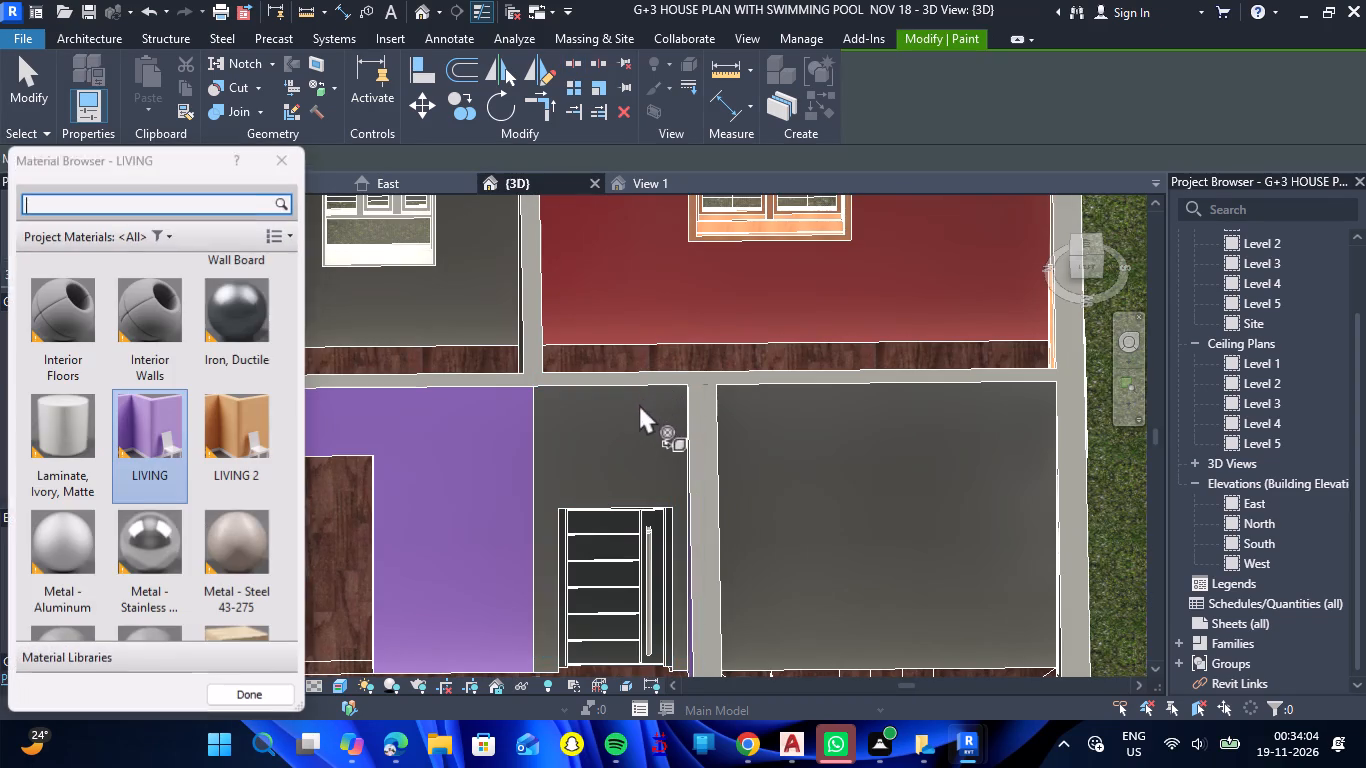
left_click(577, 439)
scroll(585, 432, "down", 3)
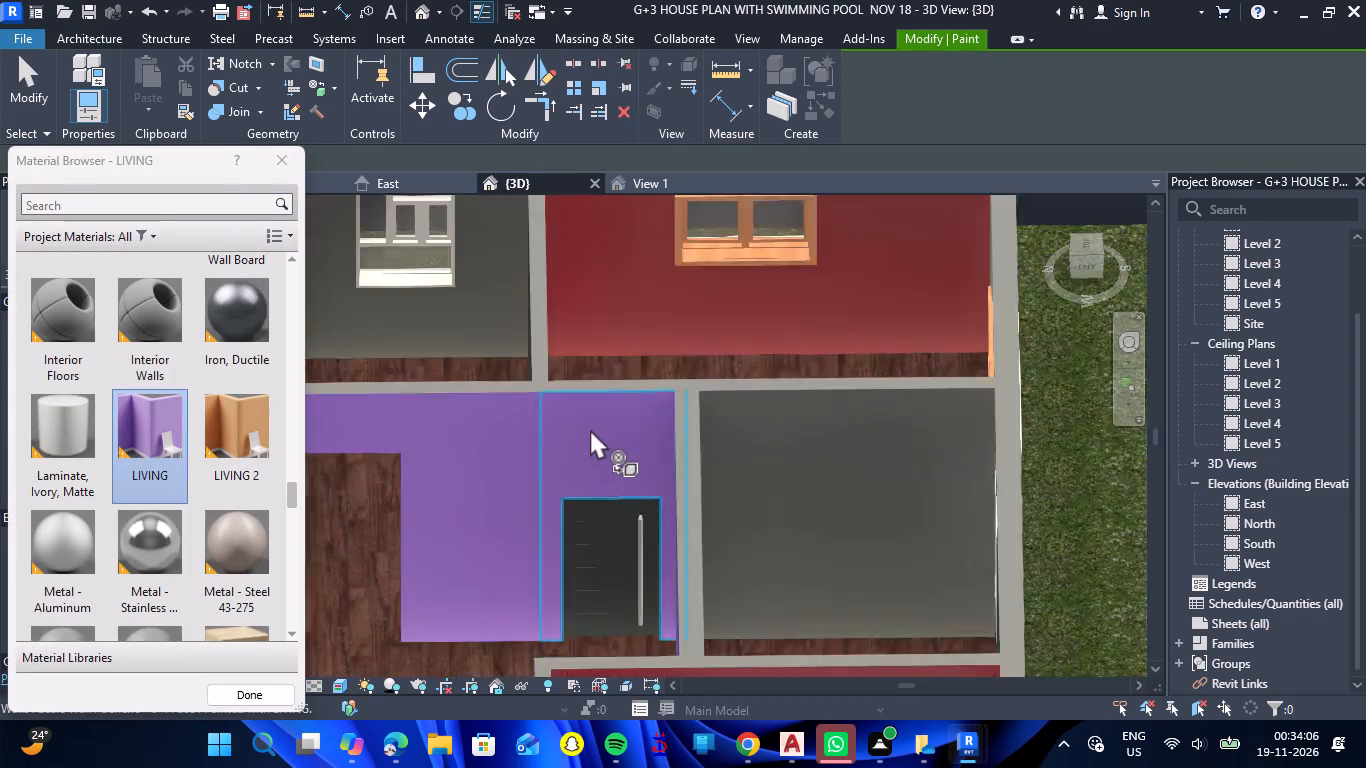
scroll(590, 429, "down", 5)
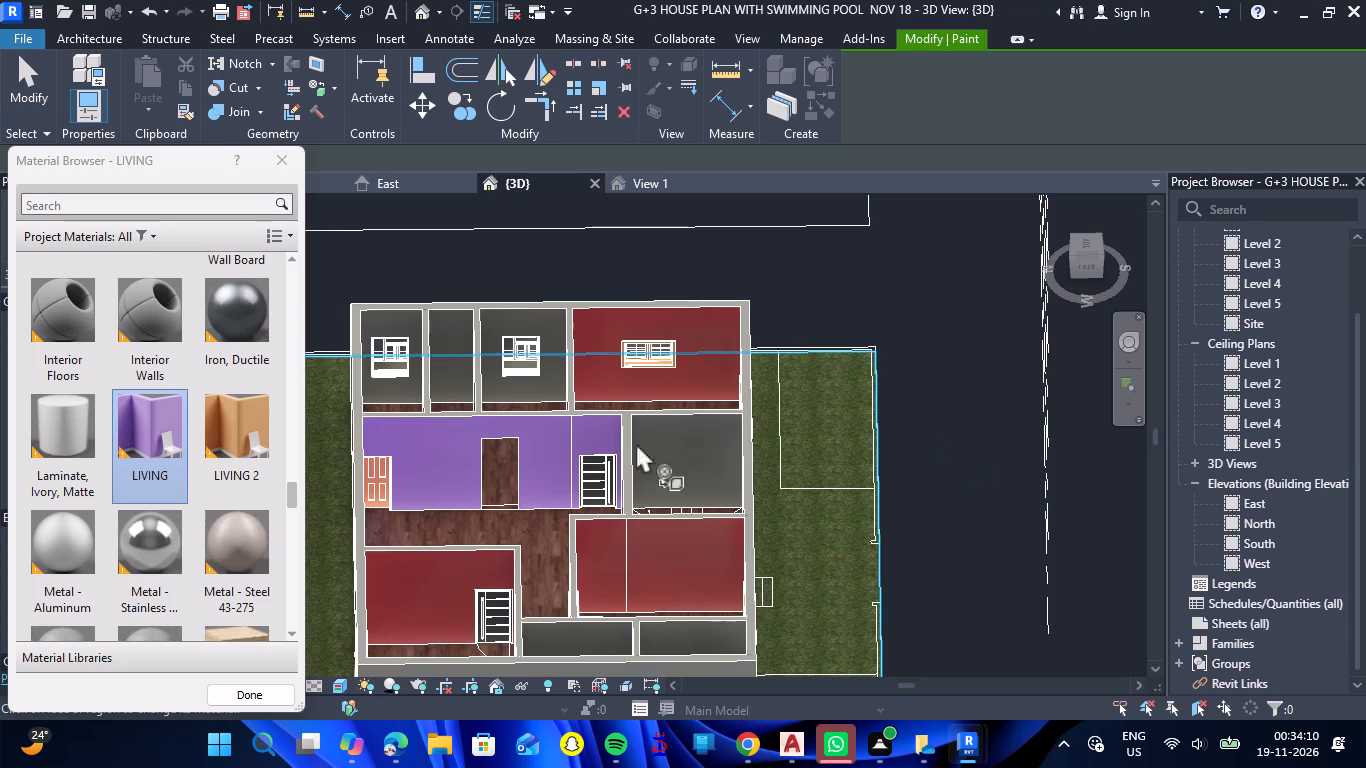
Paint the inner faces of the middle south room's east, west and north walls with LIVING 2.
left_click(212, 447)
left_click(662, 452)
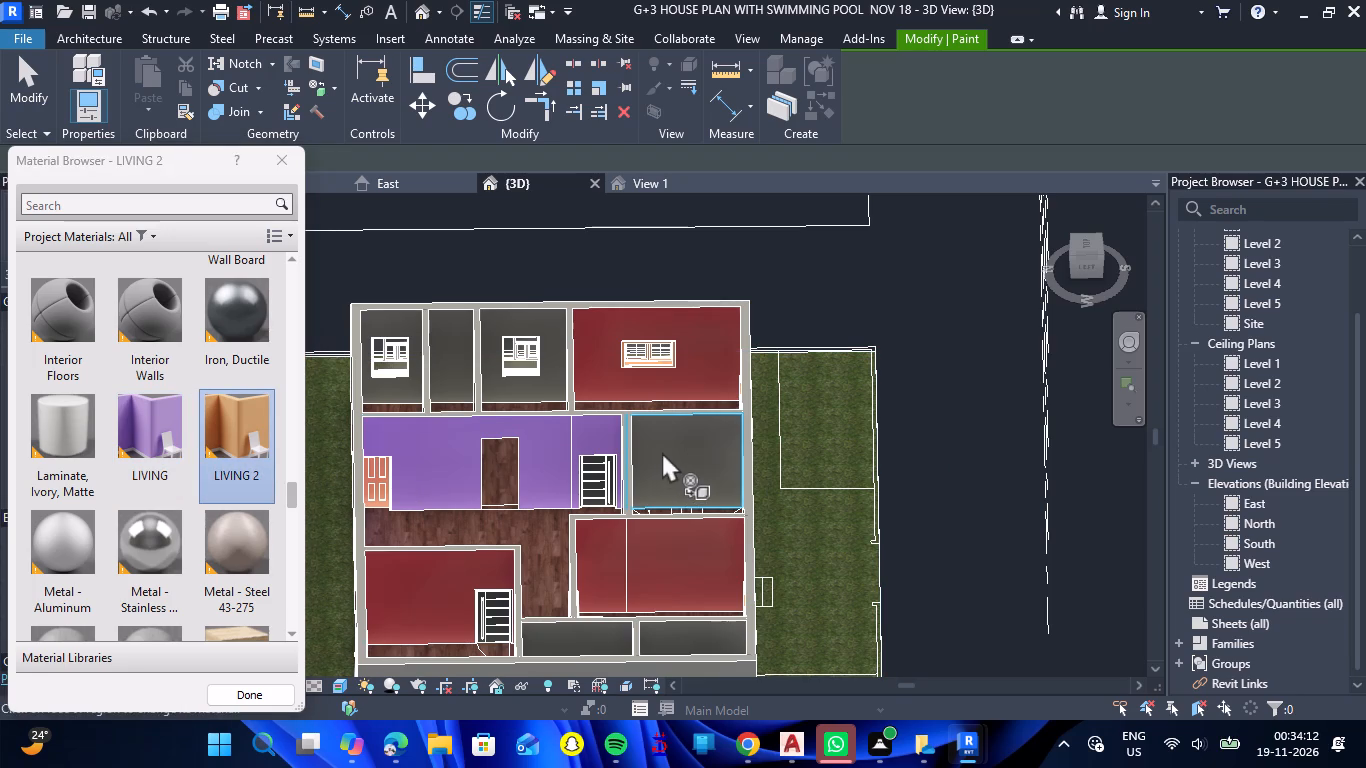
left_click_drag(935, 487, 772, 565, "shift")
right_click_drag(935, 487, 772, 565, "shift")
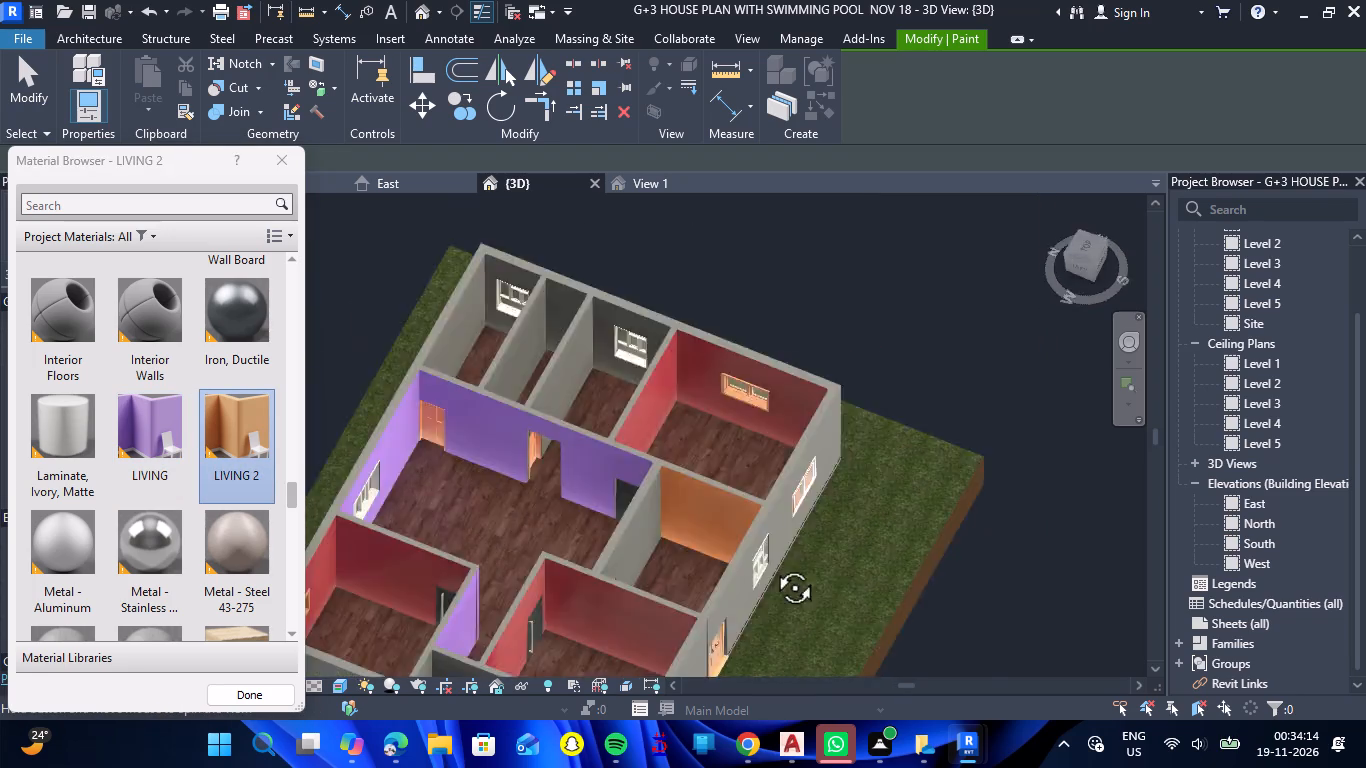
right_click_drag(772, 565, 472, 545, "shift")
left_click_drag(772, 565, 472, 545, "shift")
left_click(358, 518)
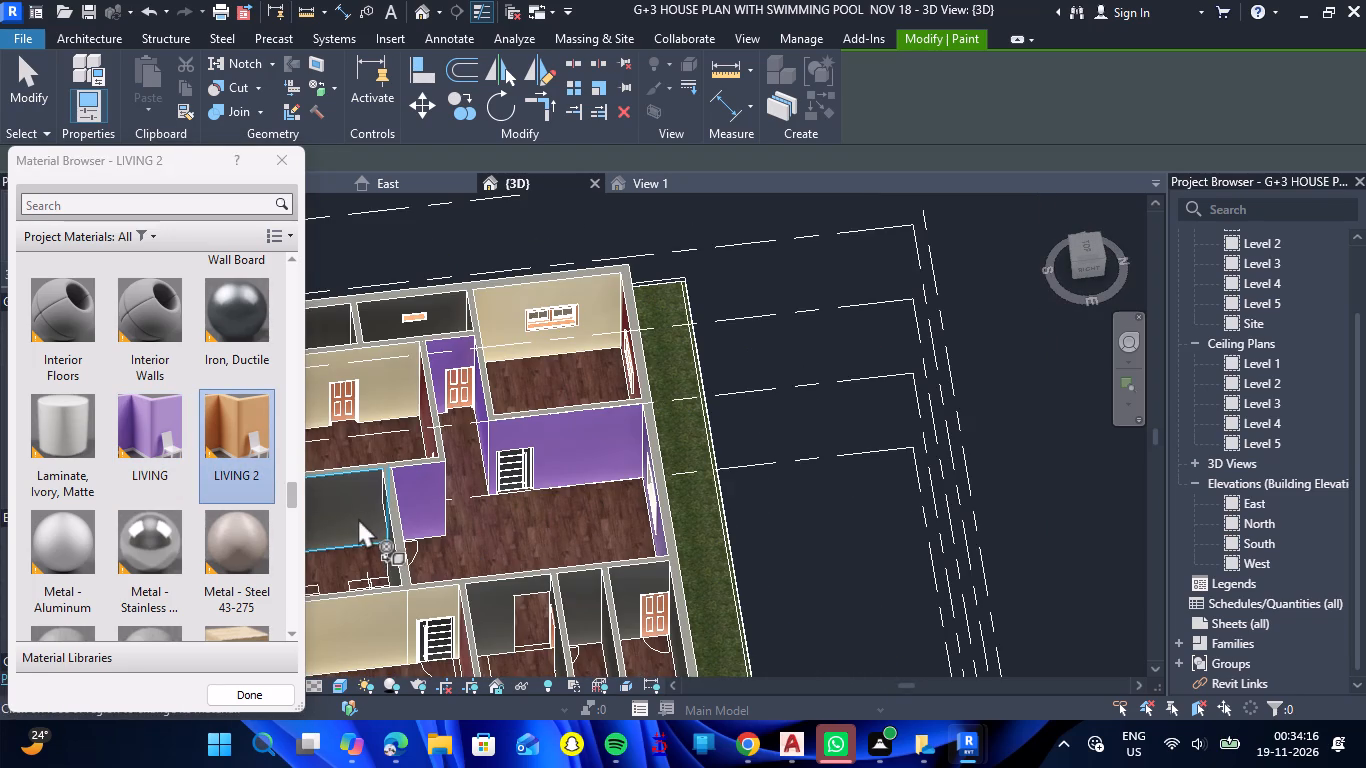
left_click(385, 548)
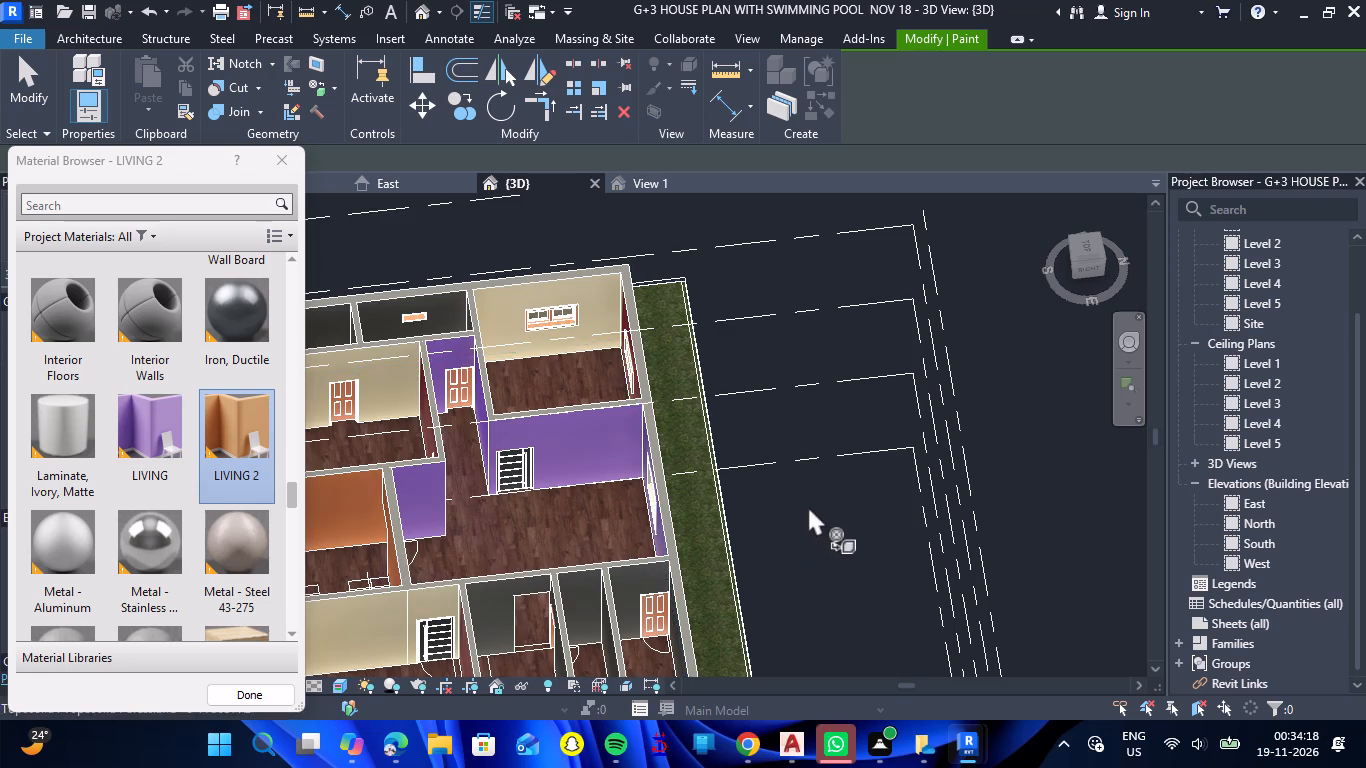
Paint the inner face of the middle south room's south exterior wall, around its door and window, with LIVING 2.
scroll(808, 506, "down", 5)
scroll(530, 539, "up", 9)
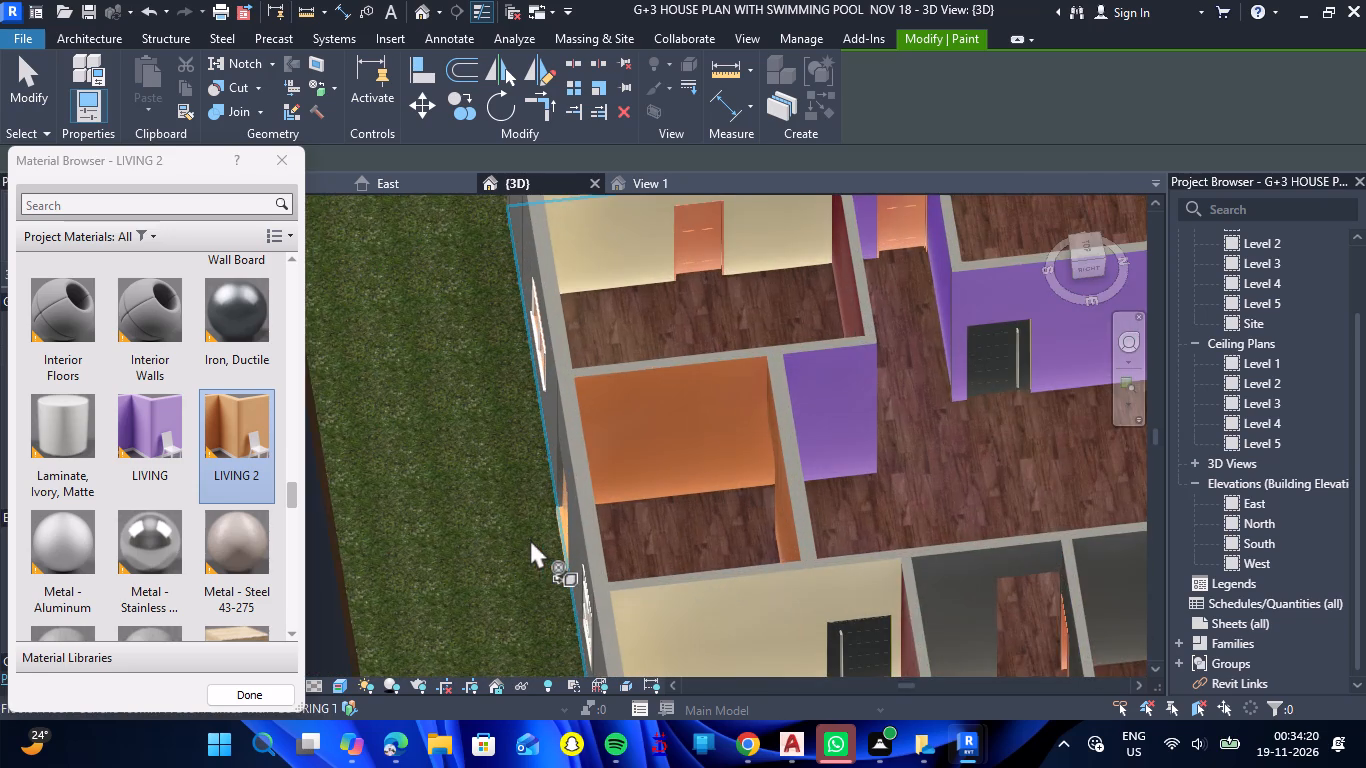
scroll(614, 517, "down", 7)
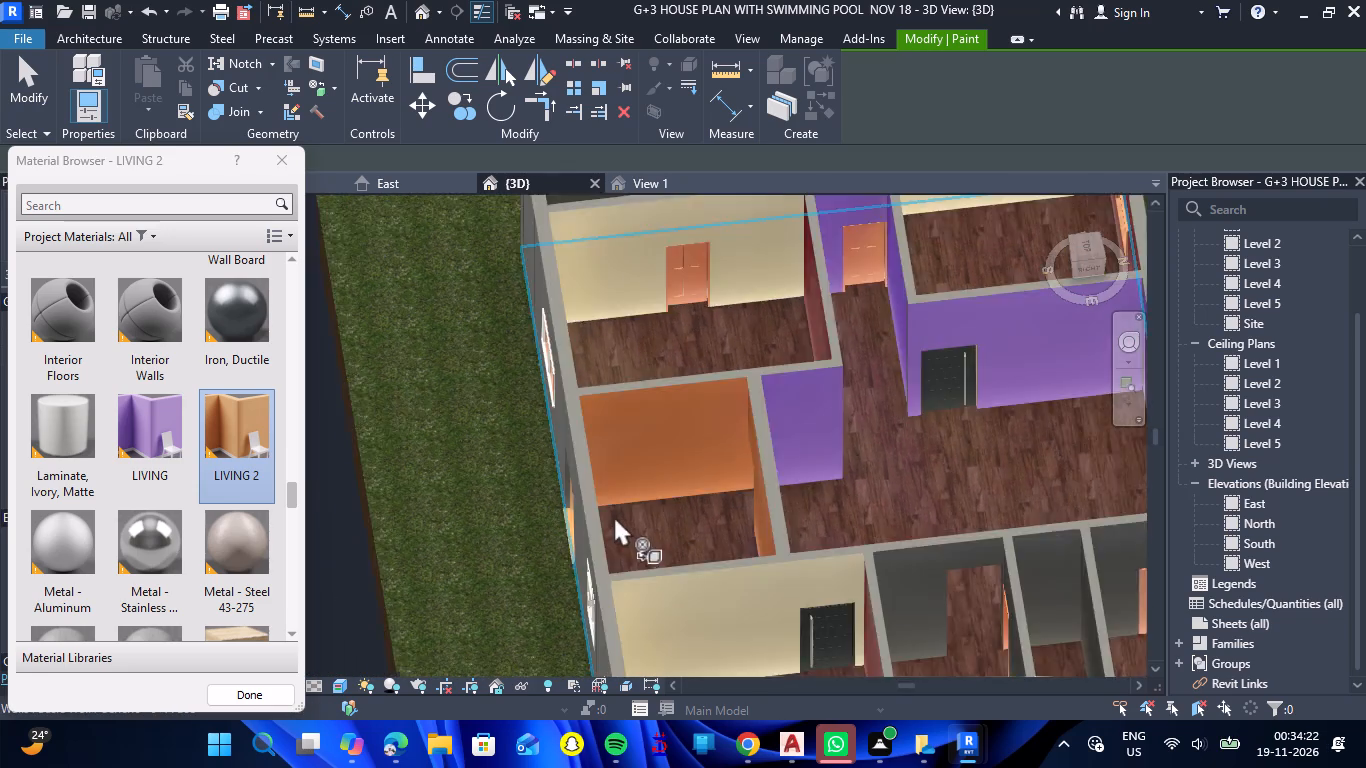
scroll(618, 515, "down", 4)
left_click_drag(877, 541, 876, 541, "shift")
right_click_drag(877, 541, 692, 569, "shift")
left_click_drag(876, 541, 692, 569, "shift")
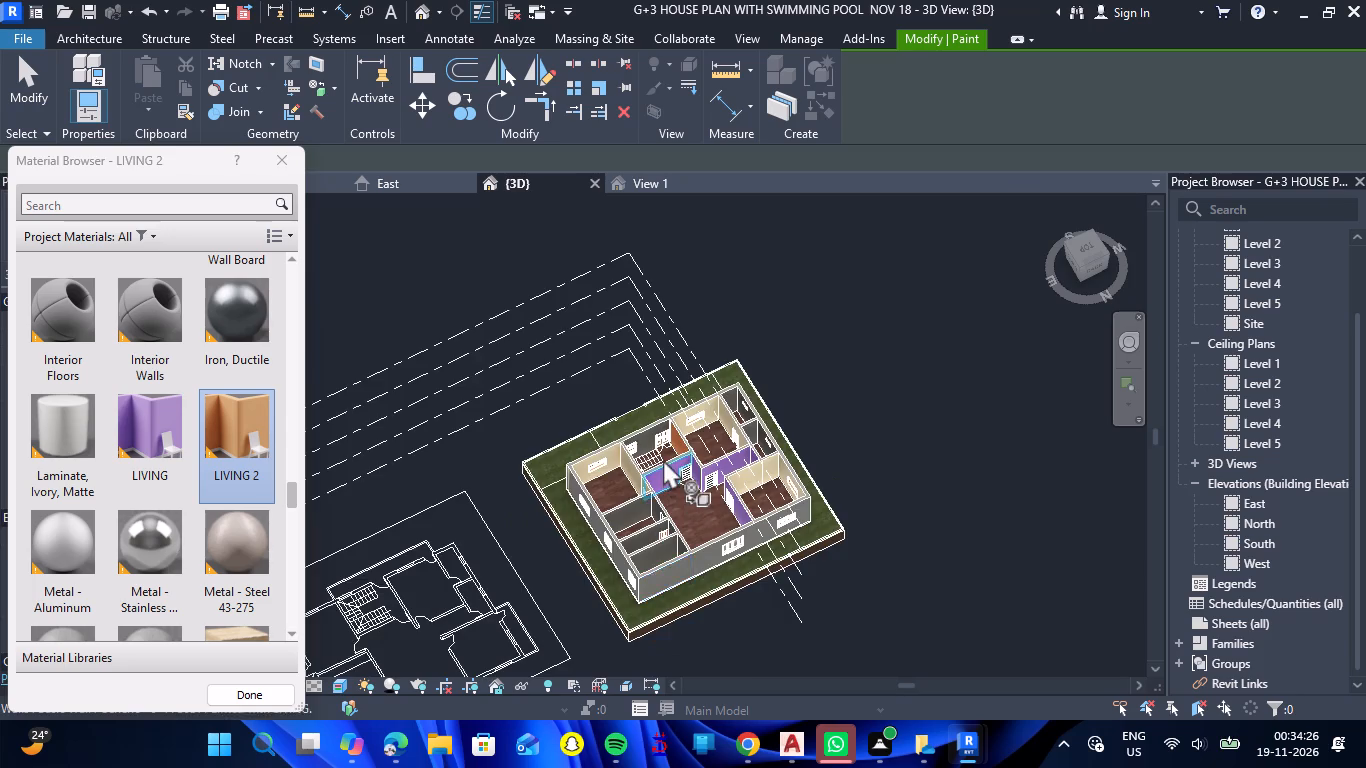
scroll(663, 459, "up", 7)
left_click(633, 423)
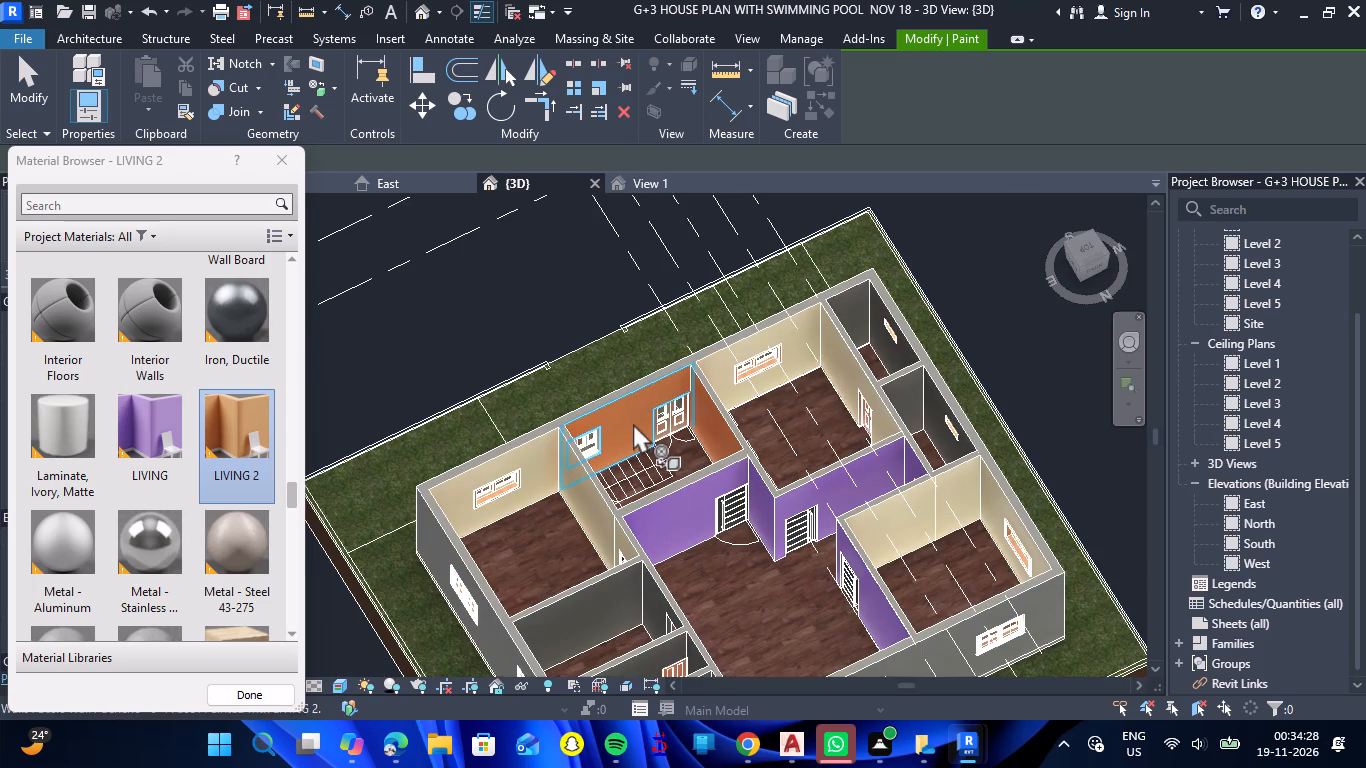
scroll(633, 423, "down", 4)
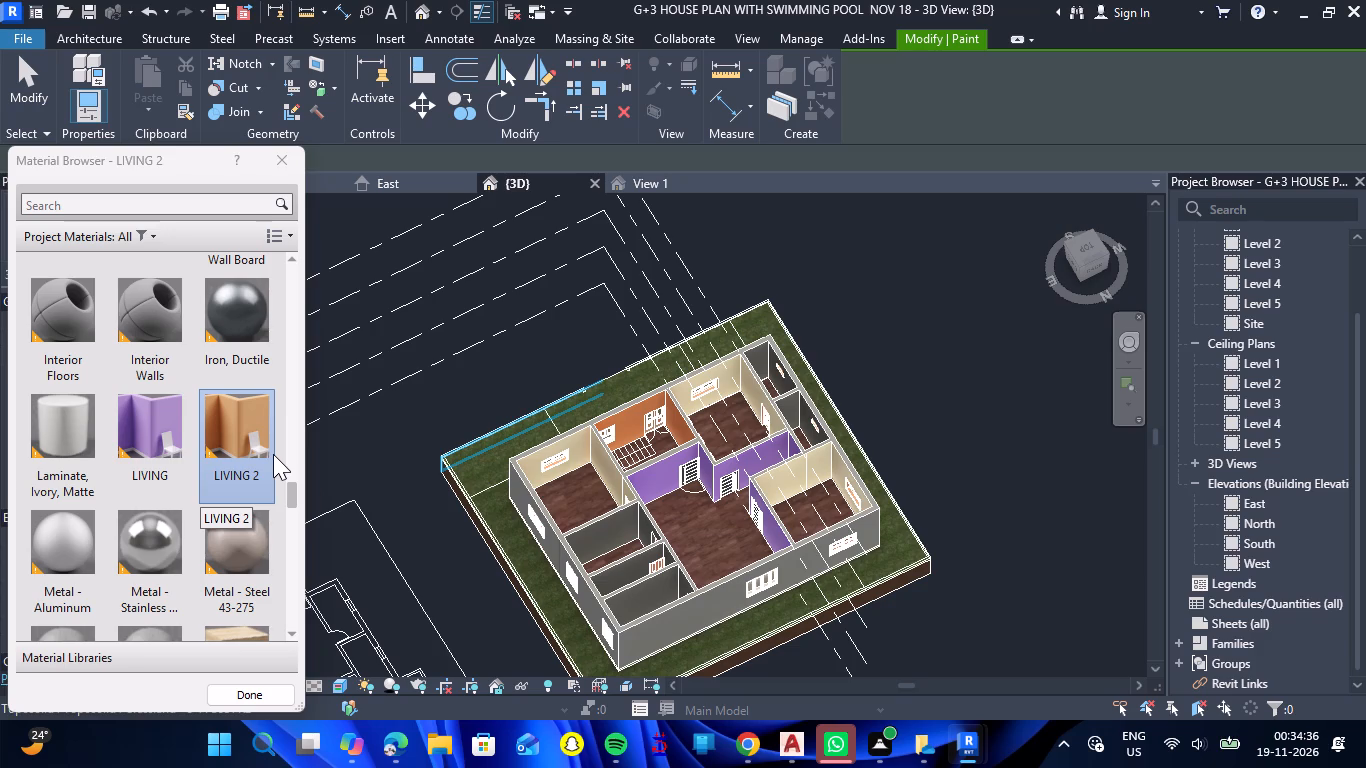
left_click(284, 152)
scroll(464, 357, "down", 5)
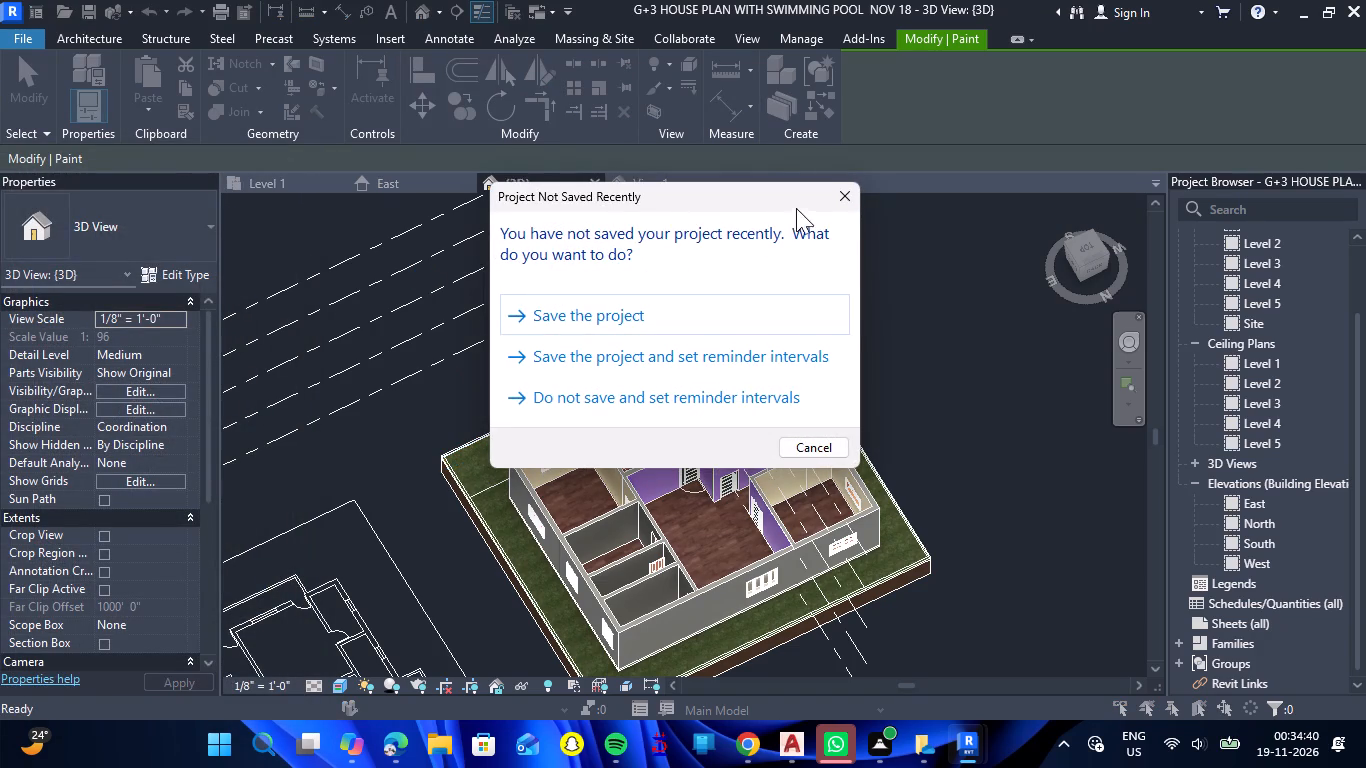
left_click(850, 192)
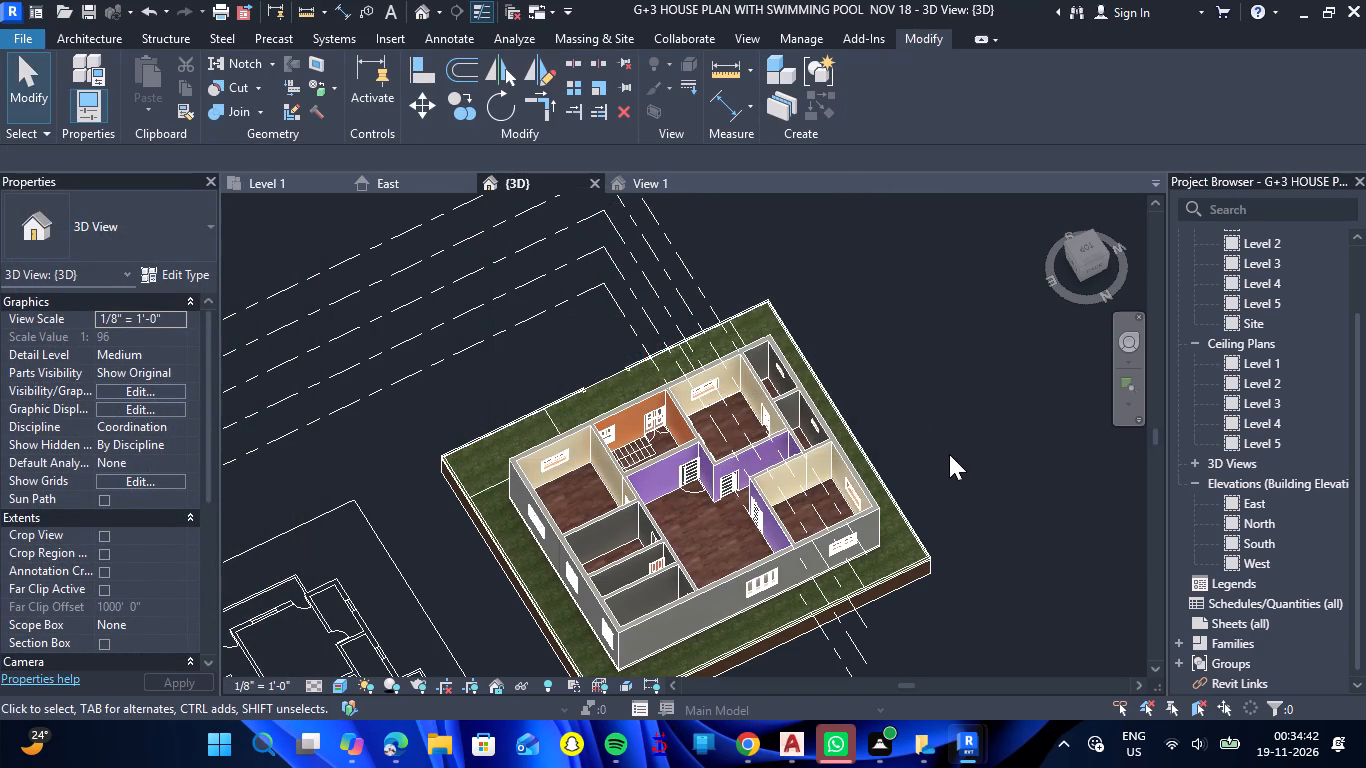
Examine the painted rooms from several sides of the house to find the walls still unpainted.
left_click_drag(949, 454, 689, 424)
right_click_drag(949, 454, 689, 424, "shift")
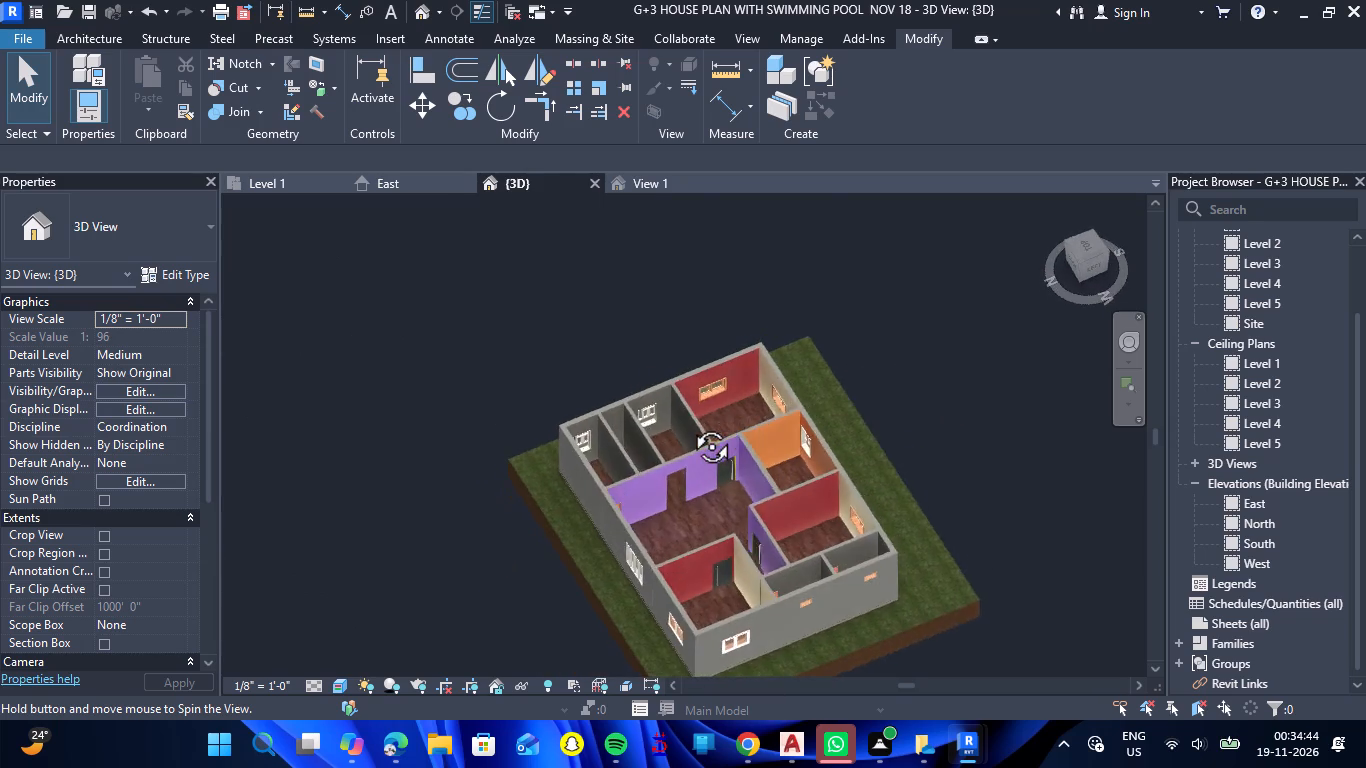
left_click_drag(689, 424, 790, 452)
right_click_drag(689, 424, 790, 452, "shift")
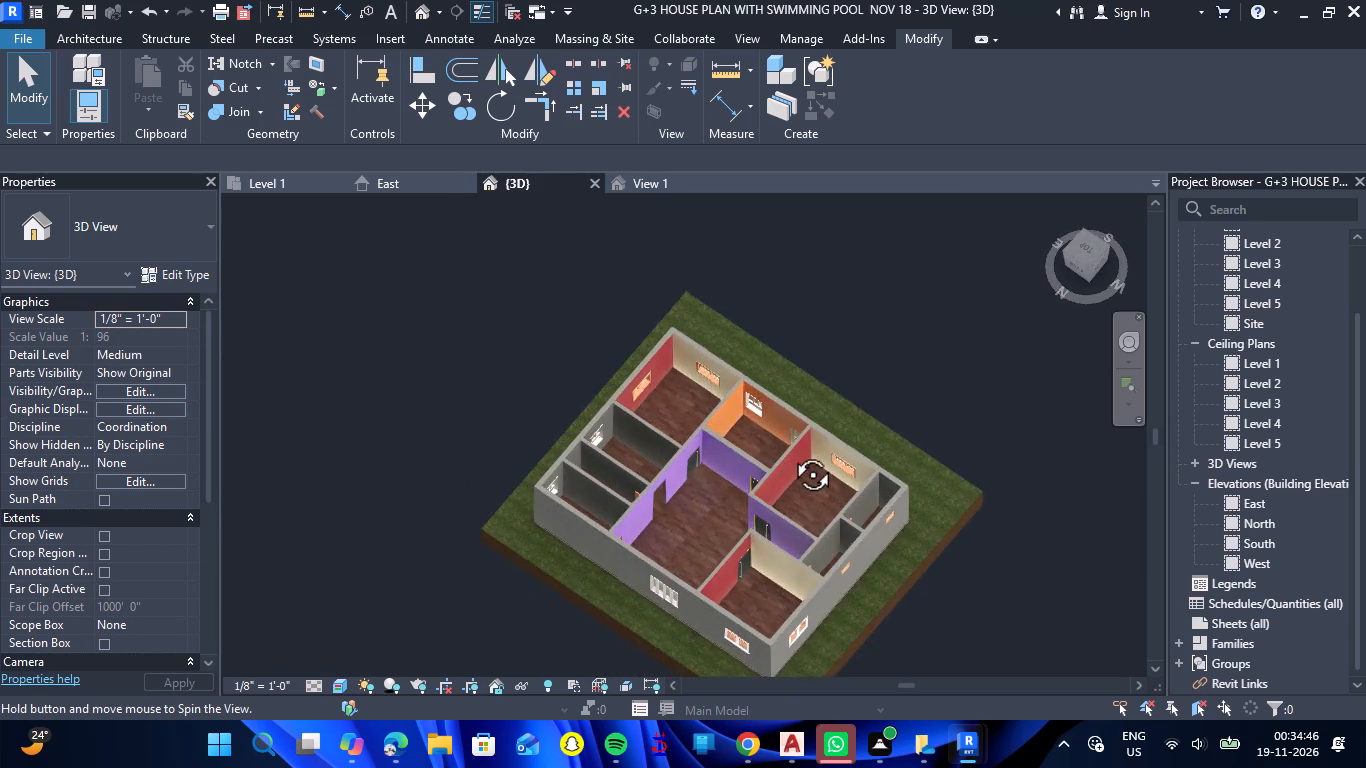
left_click_drag(790, 452, 947, 420)
right_click_drag(790, 452, 947, 420, "shift")
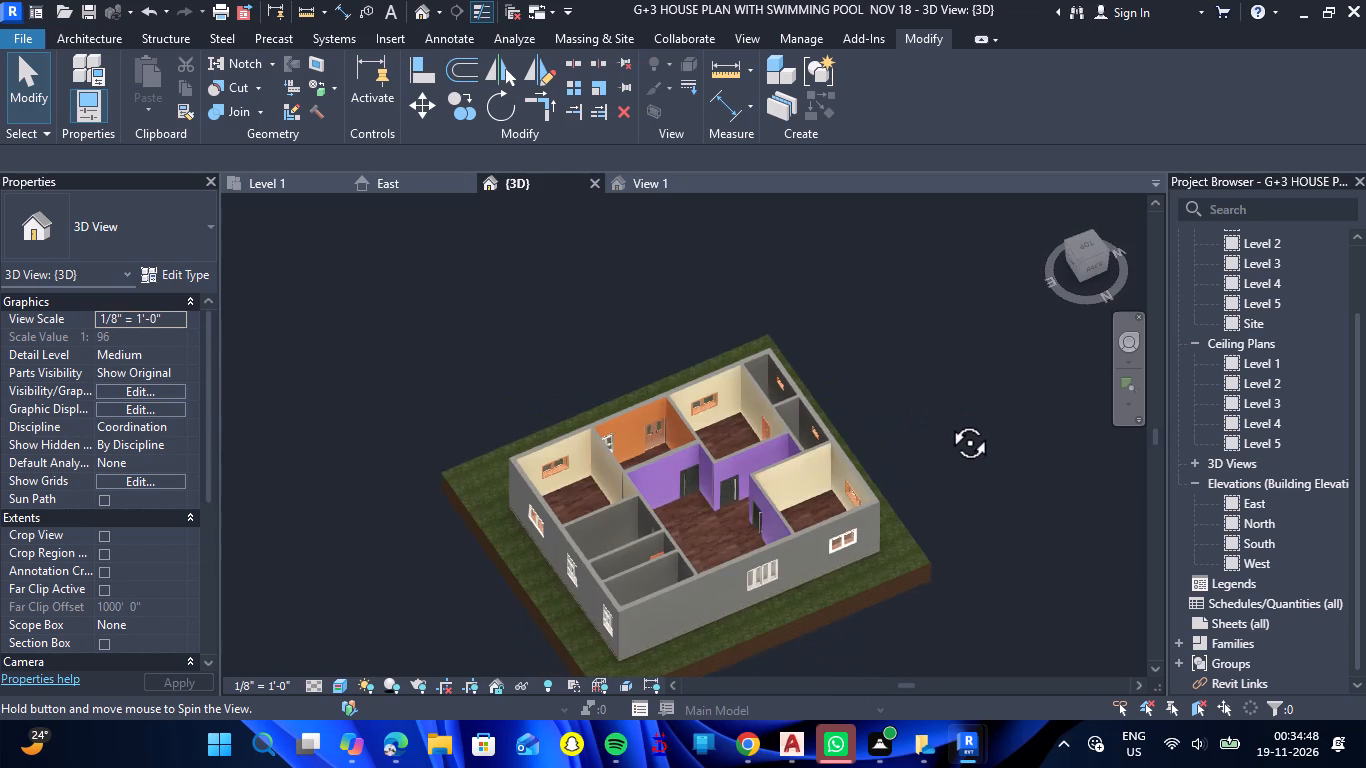
left_click_drag(947, 420, 904, 400)
right_click_drag(947, 420, 904, 400, "shift")
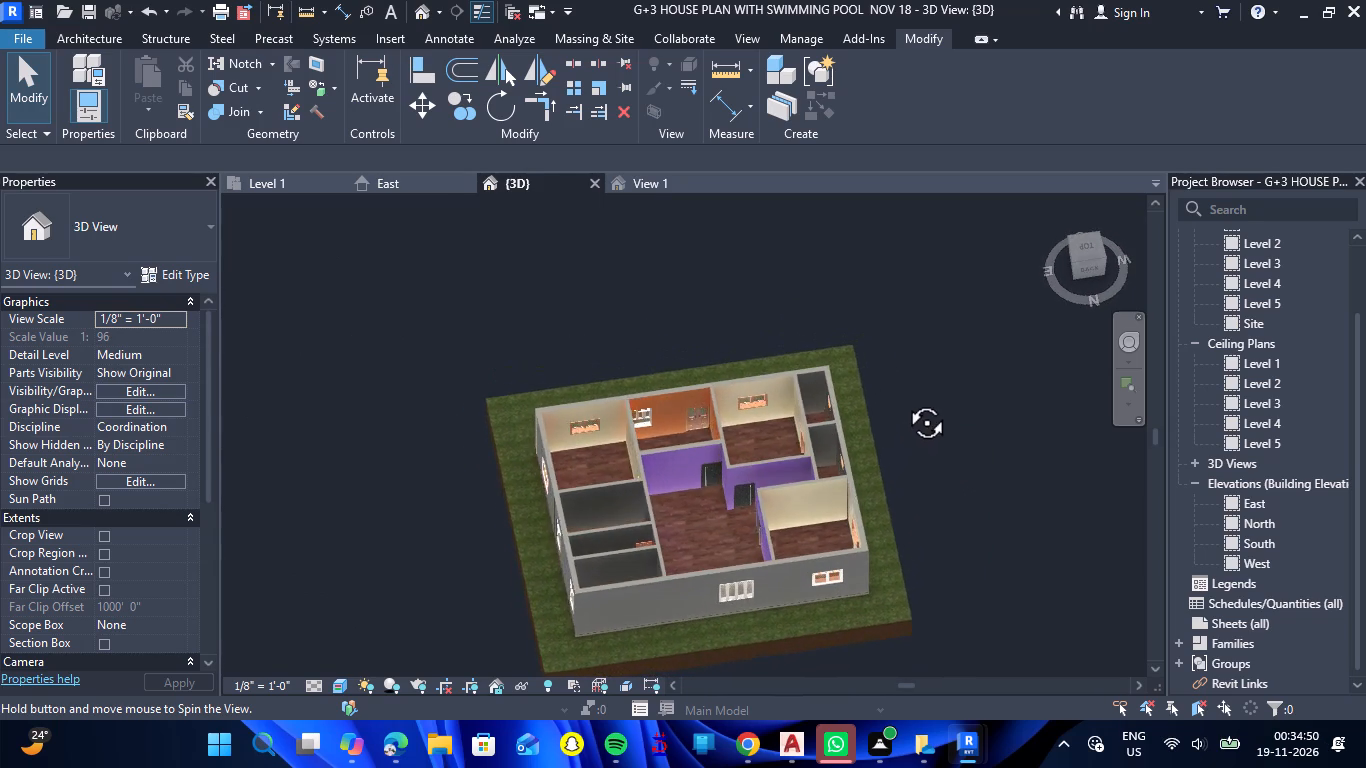
left_click_drag(904, 400, 918, 464)
right_click_drag(904, 400, 918, 464, "shift")
left_click(918, 464, "shift")
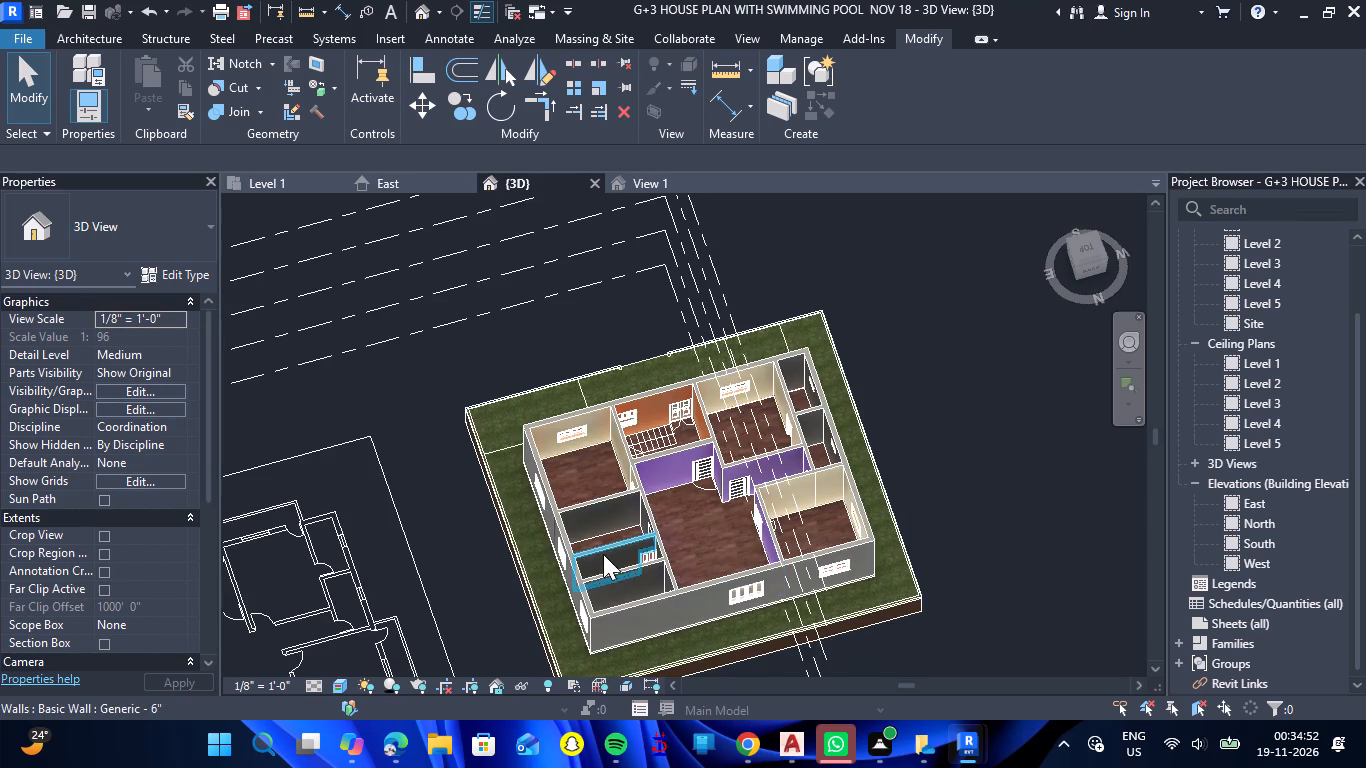
Paint the north face of the partition between the southeast bedroom and the room north of it with LIVING.
scroll(603, 554, "up", 6)
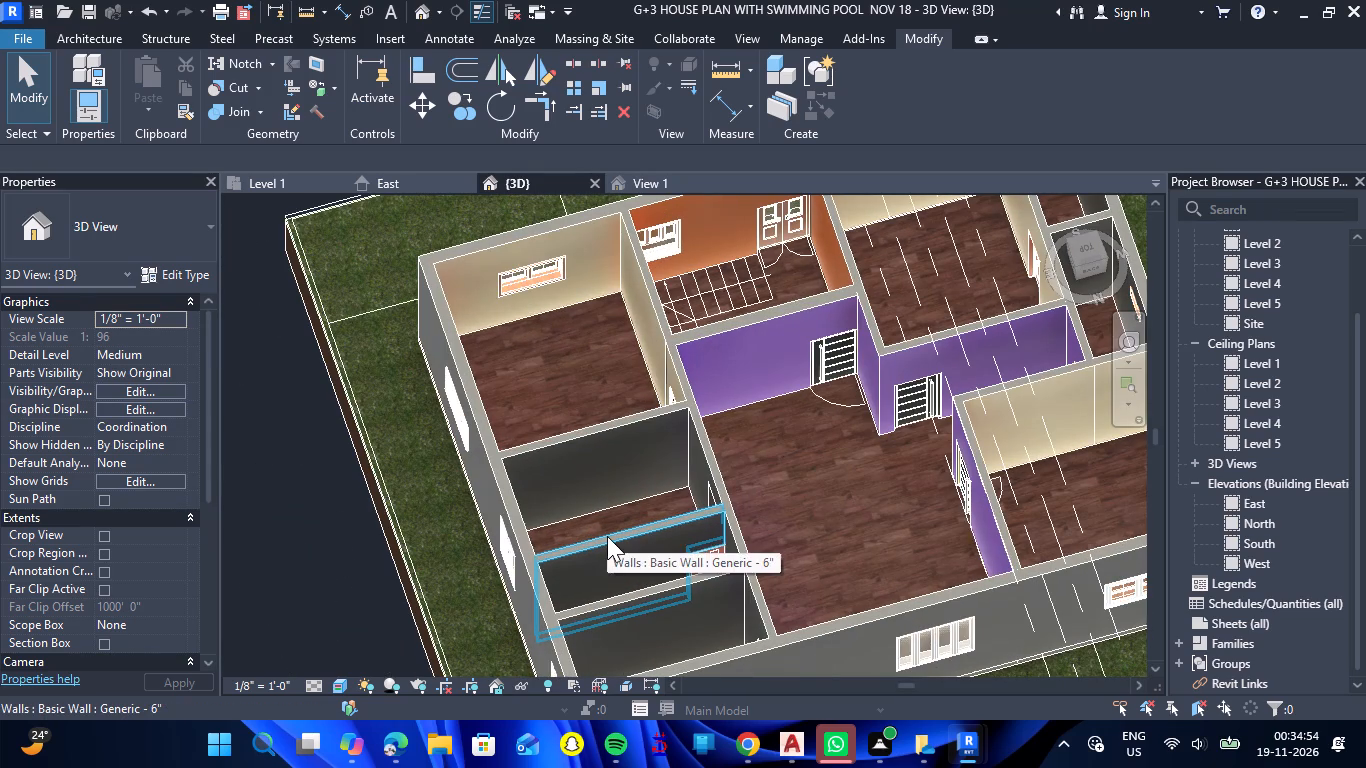
type("PT")
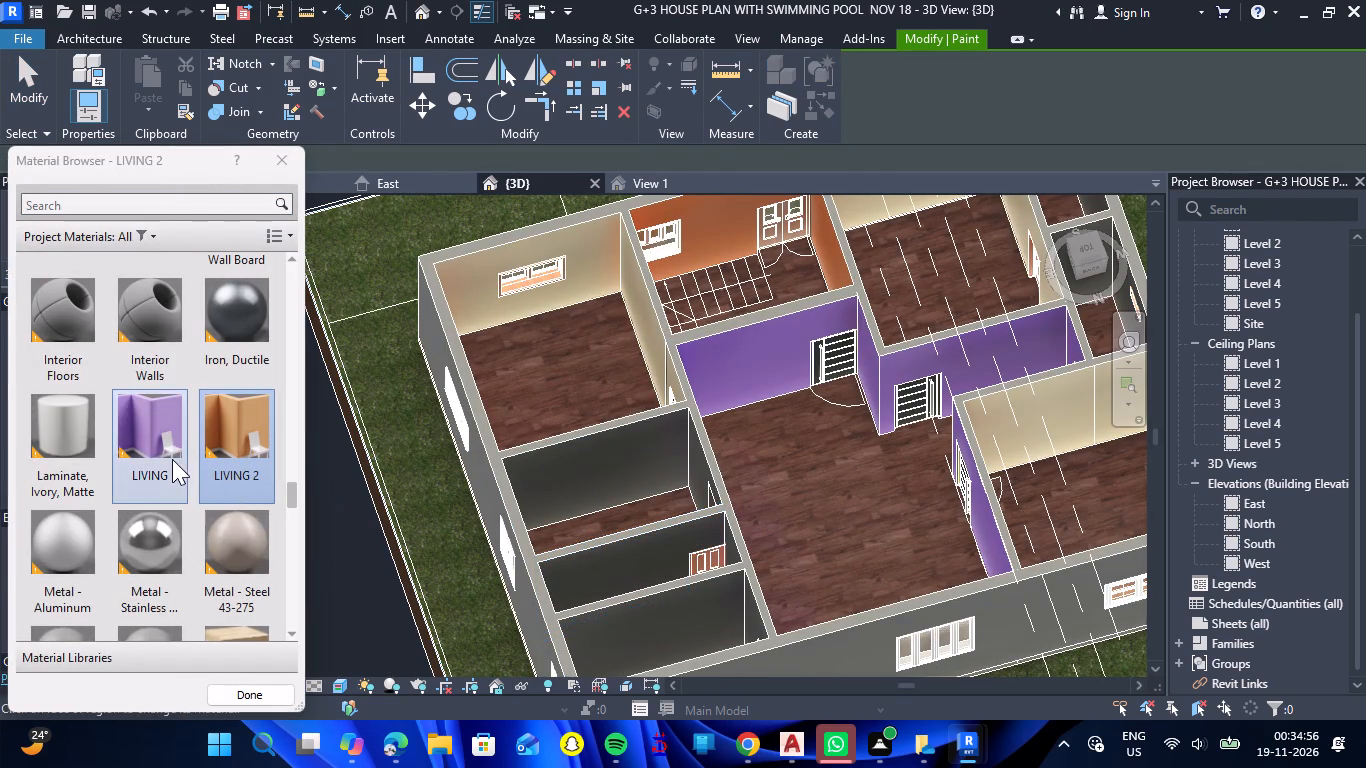
left_click(172, 459)
left_click(591, 466)
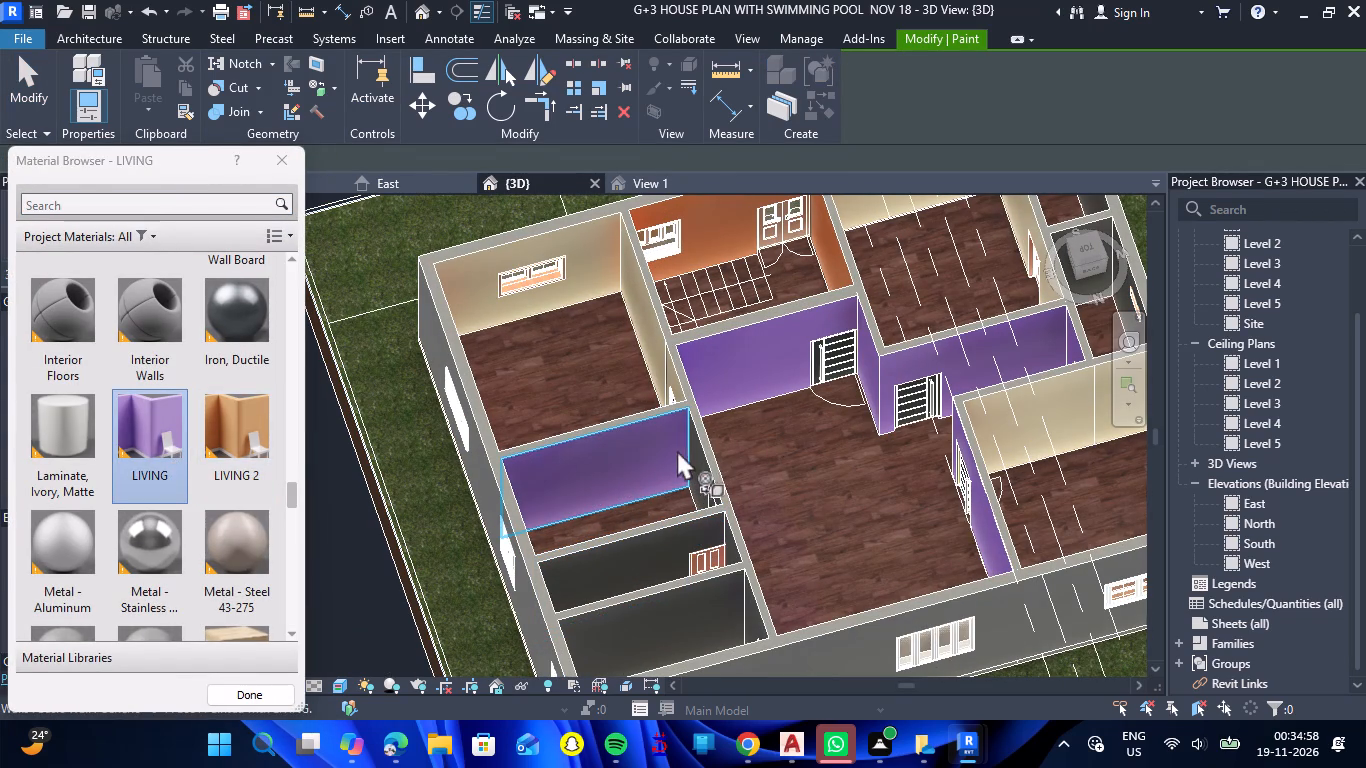
Split the living room's long east partition where the north partition of the room beside the southeast bedroom meets it.
left_click(582, 67)
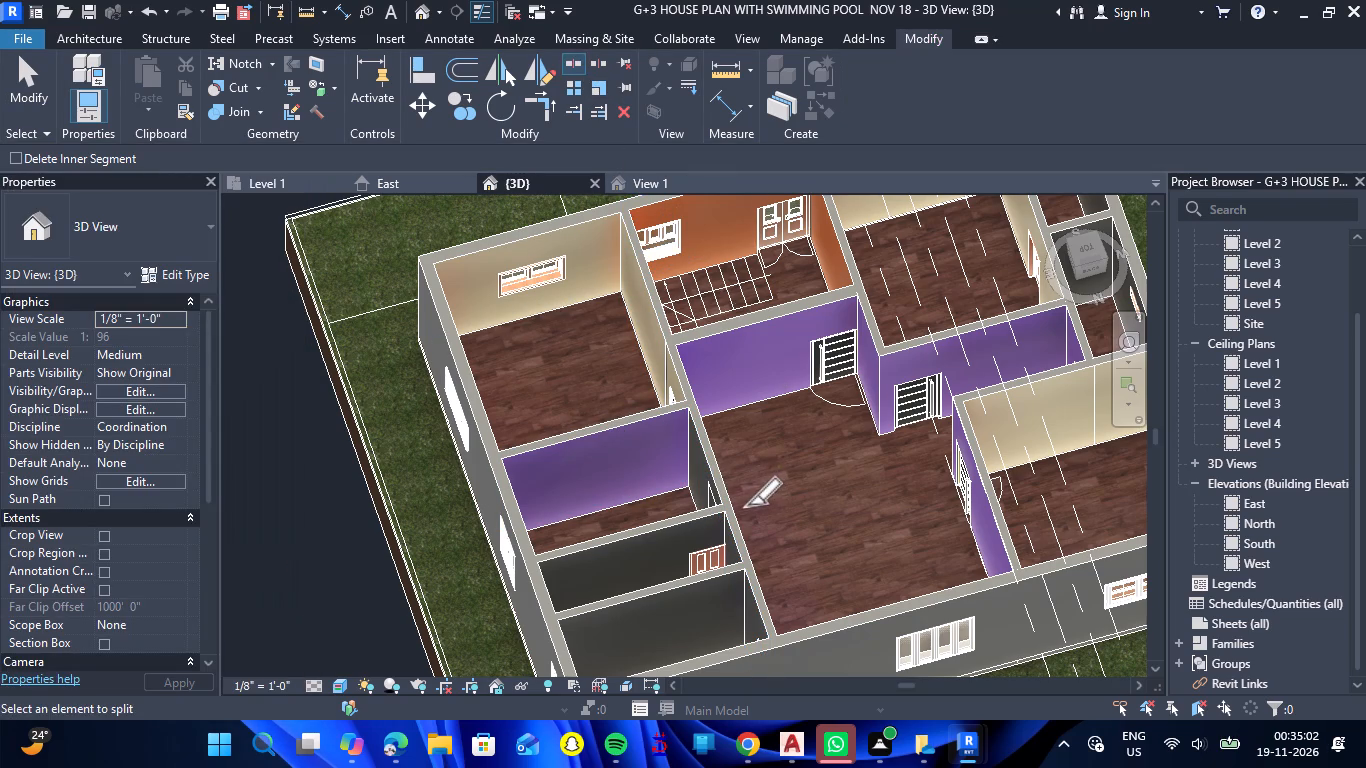
scroll(734, 509, "up", 11)
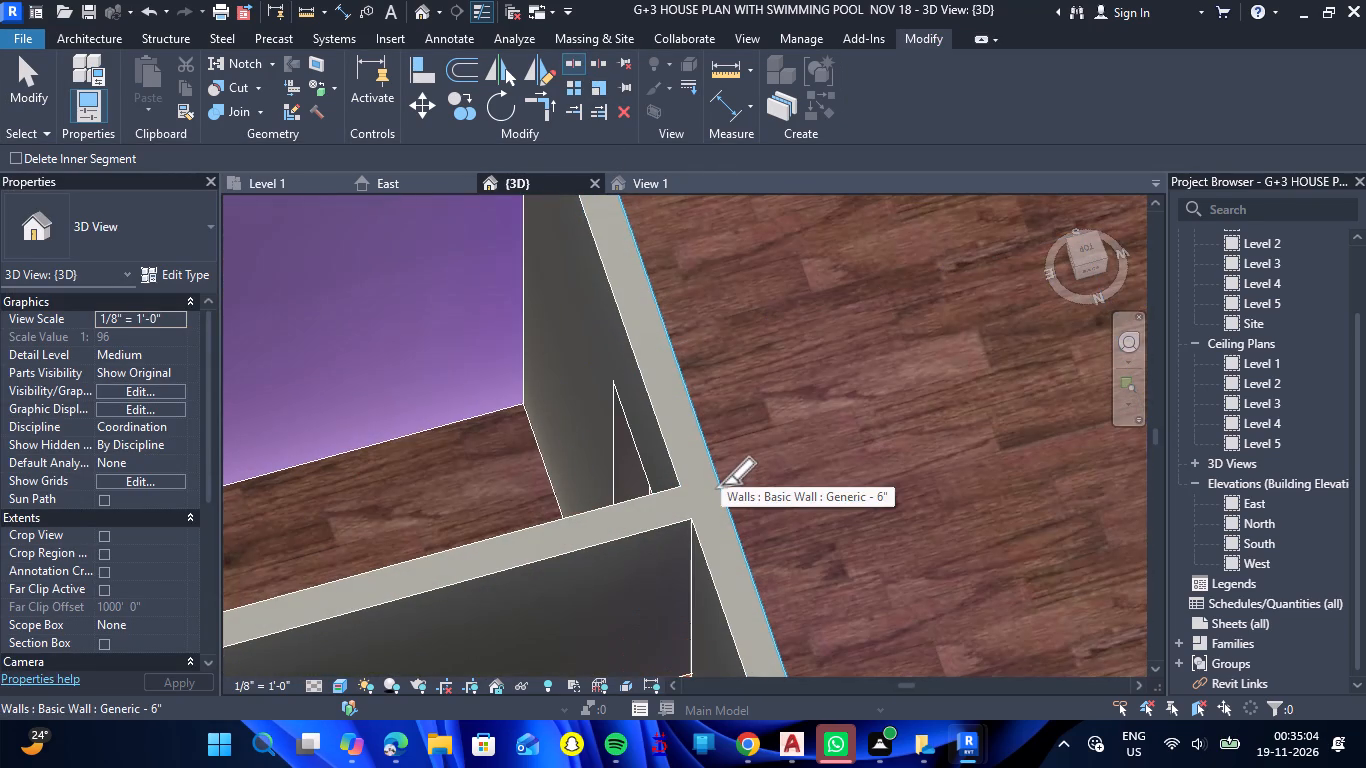
left_click(721, 485)
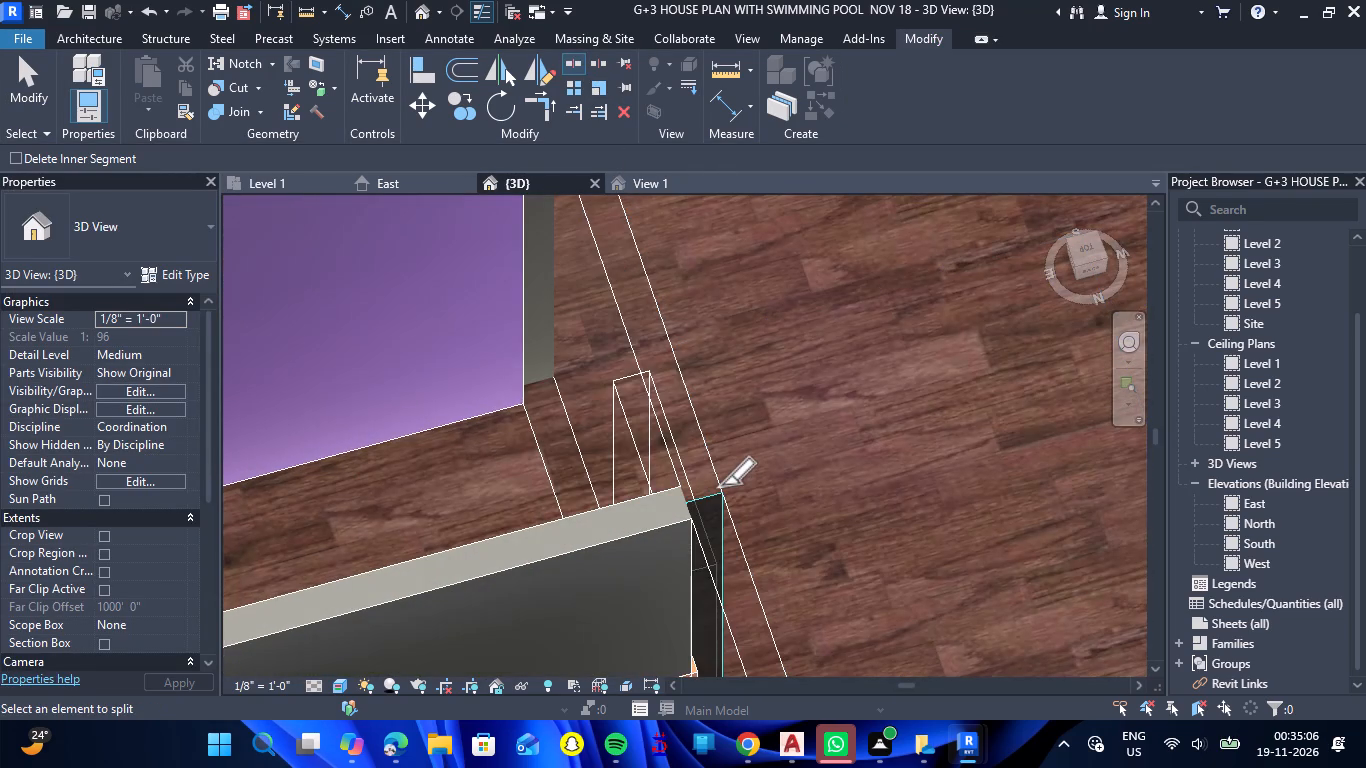
key("Escape")
key("Escape")
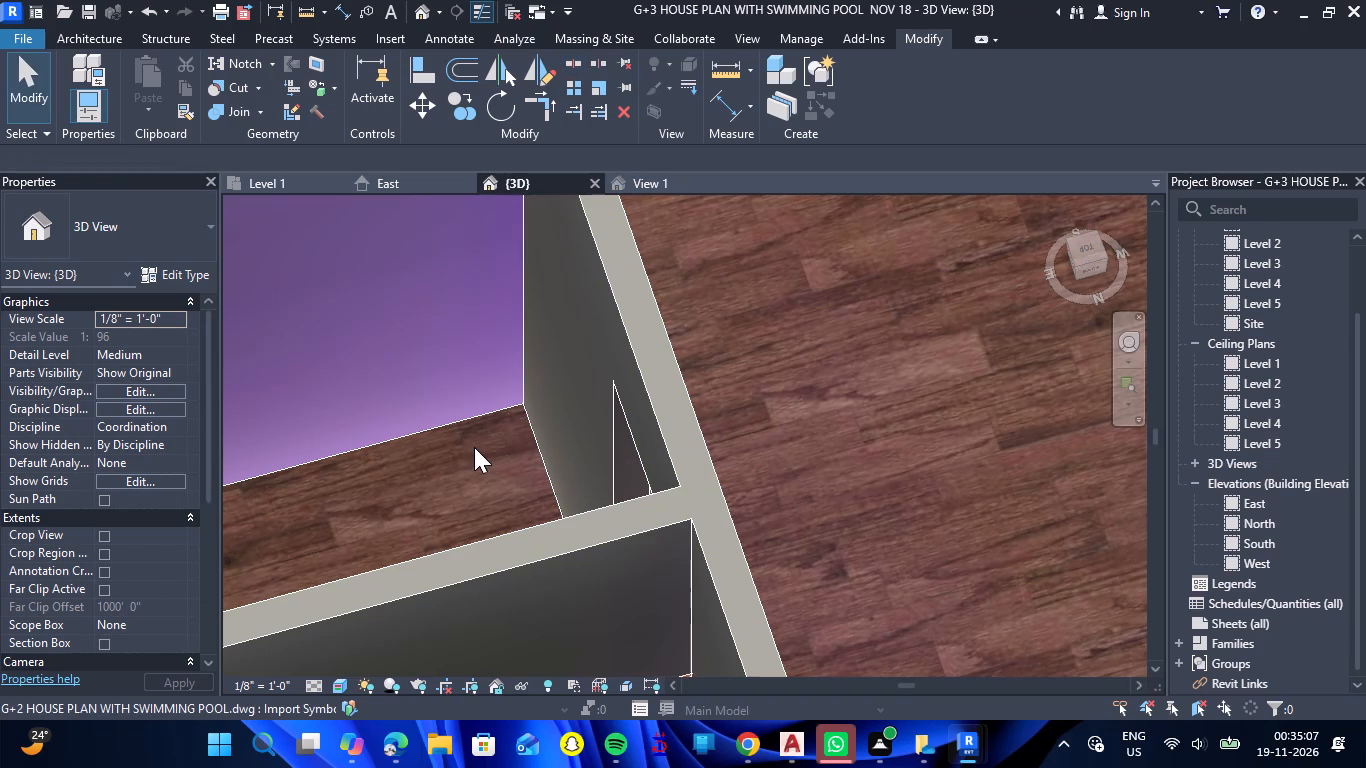
Paint the inner face of the west wall in the room north of the southeast bedroom with LIVING.
type("PT")
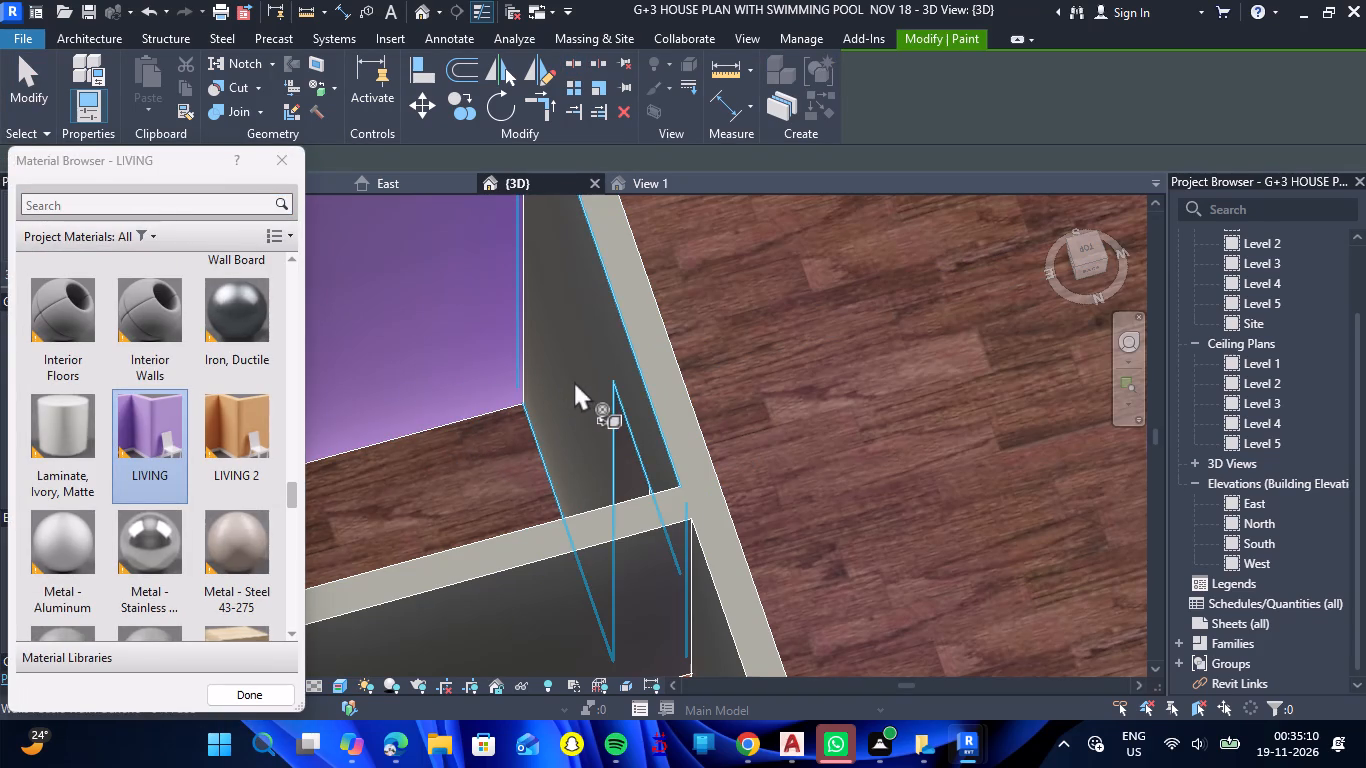
left_click(574, 381)
scroll(587, 380, "down", 9)
scroll(693, 363, "down", 5)
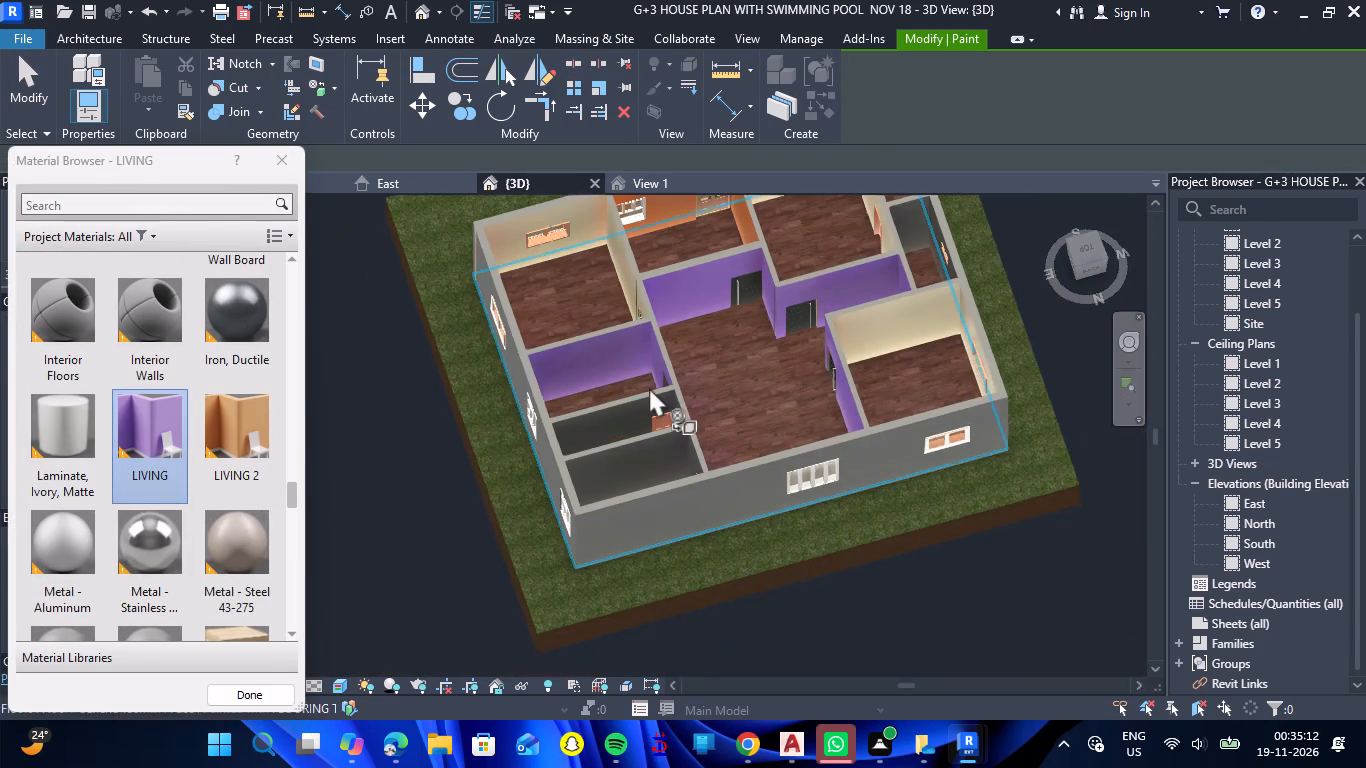
Paint the south face of the north partition in the room north of the southeast bedroom with LIVING 2.
left_click_drag(393, 465, 746, 531, "shift")
right_click_drag(393, 465, 746, 531, "shift")
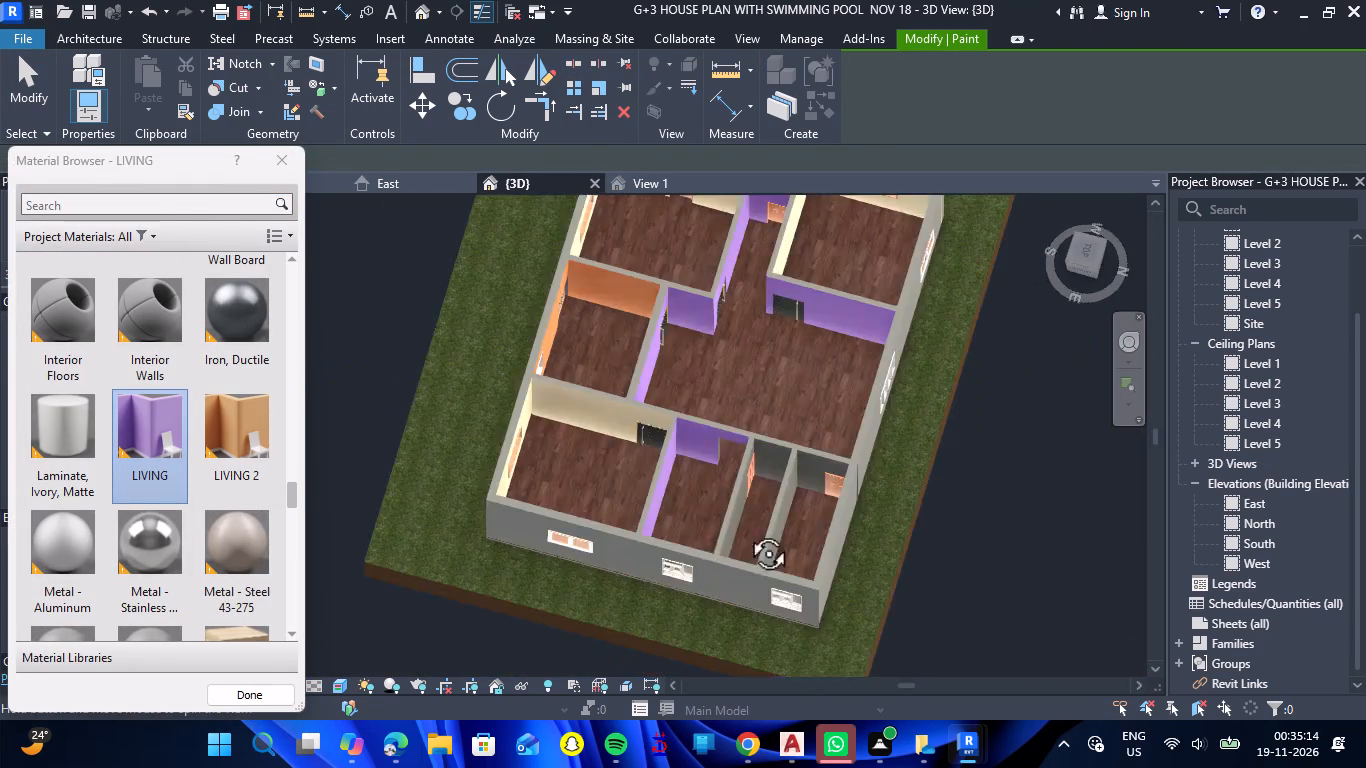
left_click_drag(746, 531, 970, 511, "shift")
right_click_drag(746, 531, 970, 511, "shift")
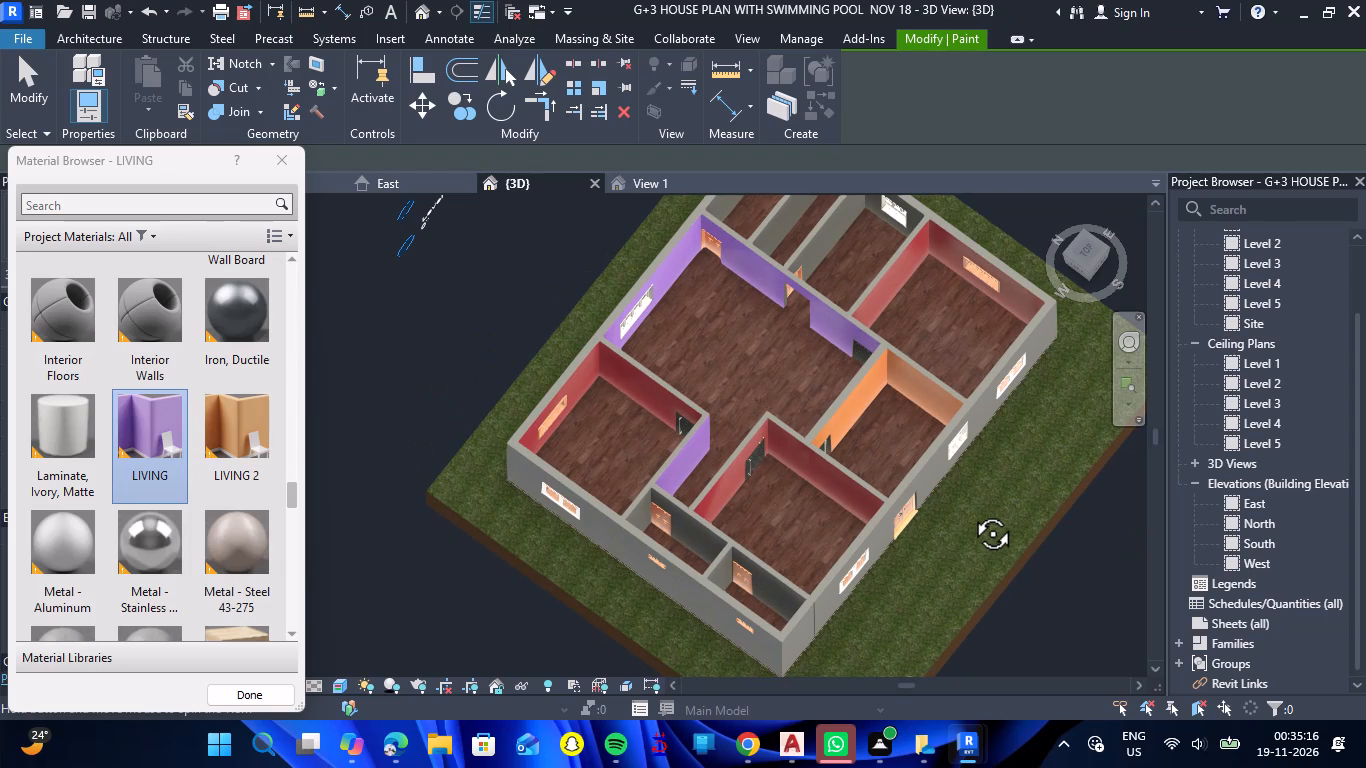
left_click_drag(970, 511, 672, 419, "shift")
right_click_drag(970, 511, 672, 419, "shift")
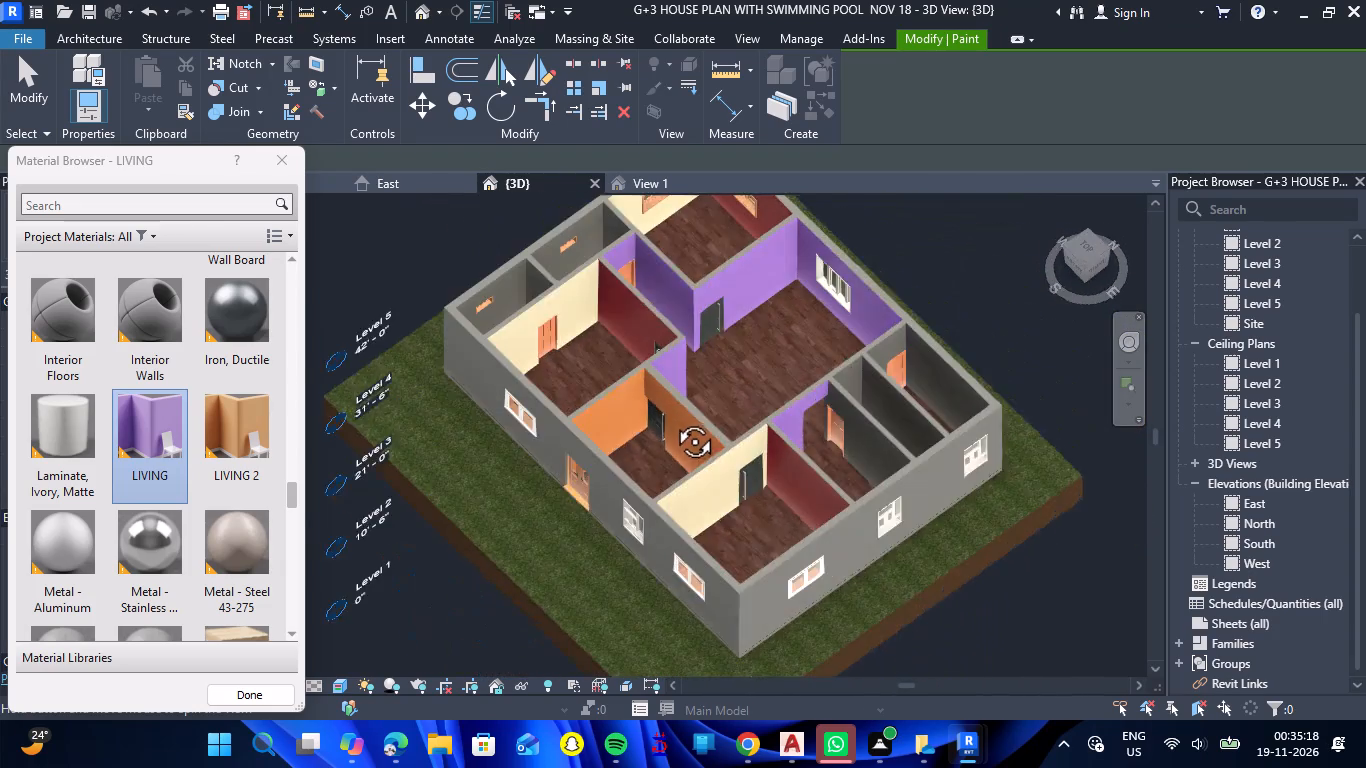
left_click_drag(672, 419, 879, 405, "shift")
right_click_drag(672, 419, 879, 405, "shift")
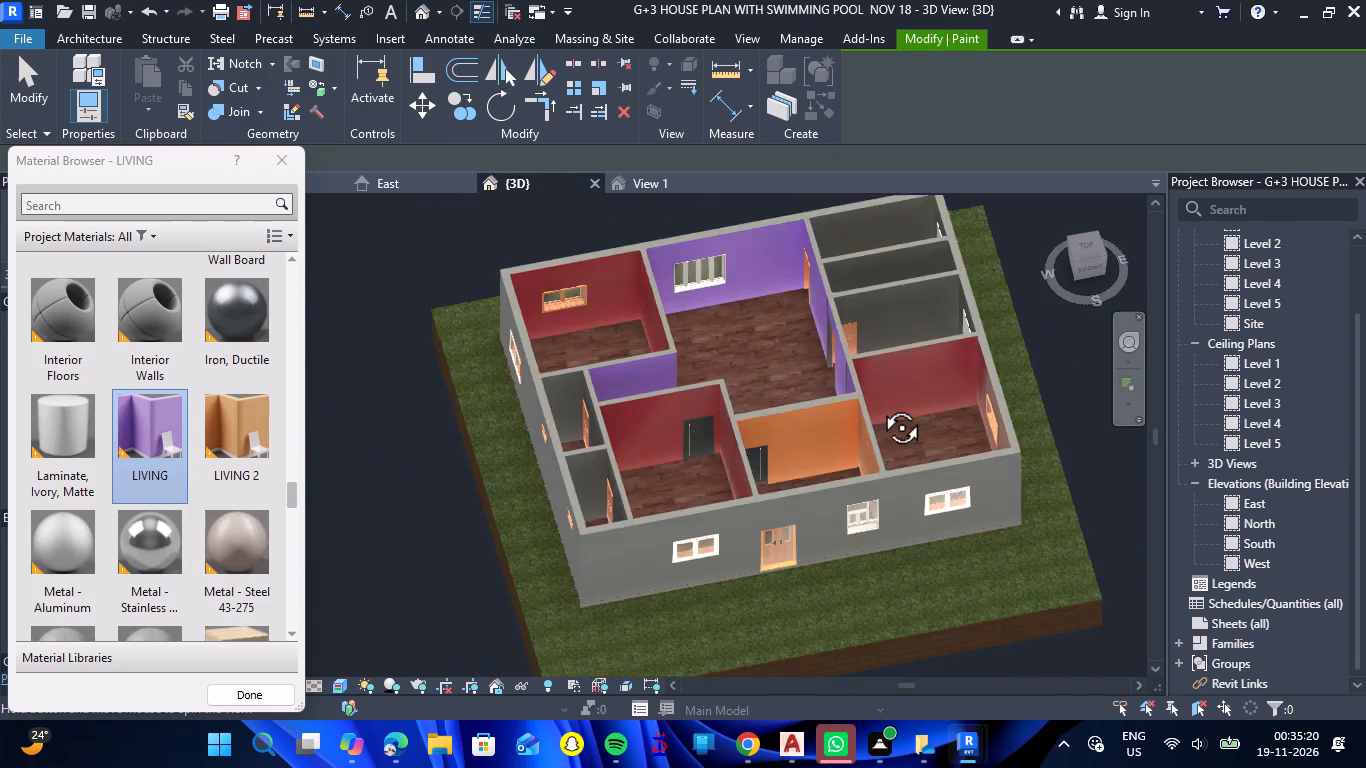
left_click_drag(879, 405, 917, 383, "shift")
right_click_drag(879, 405, 917, 383, "shift")
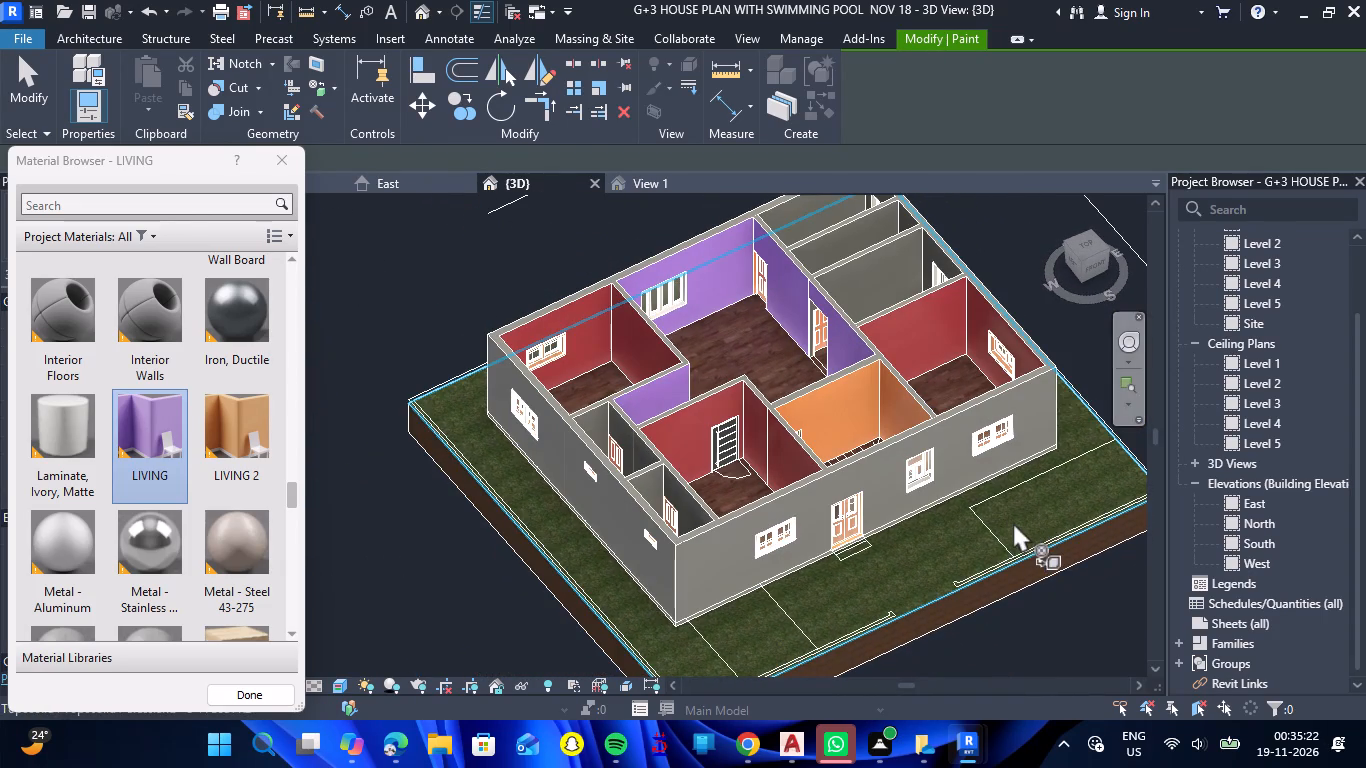
left_click(236, 424)
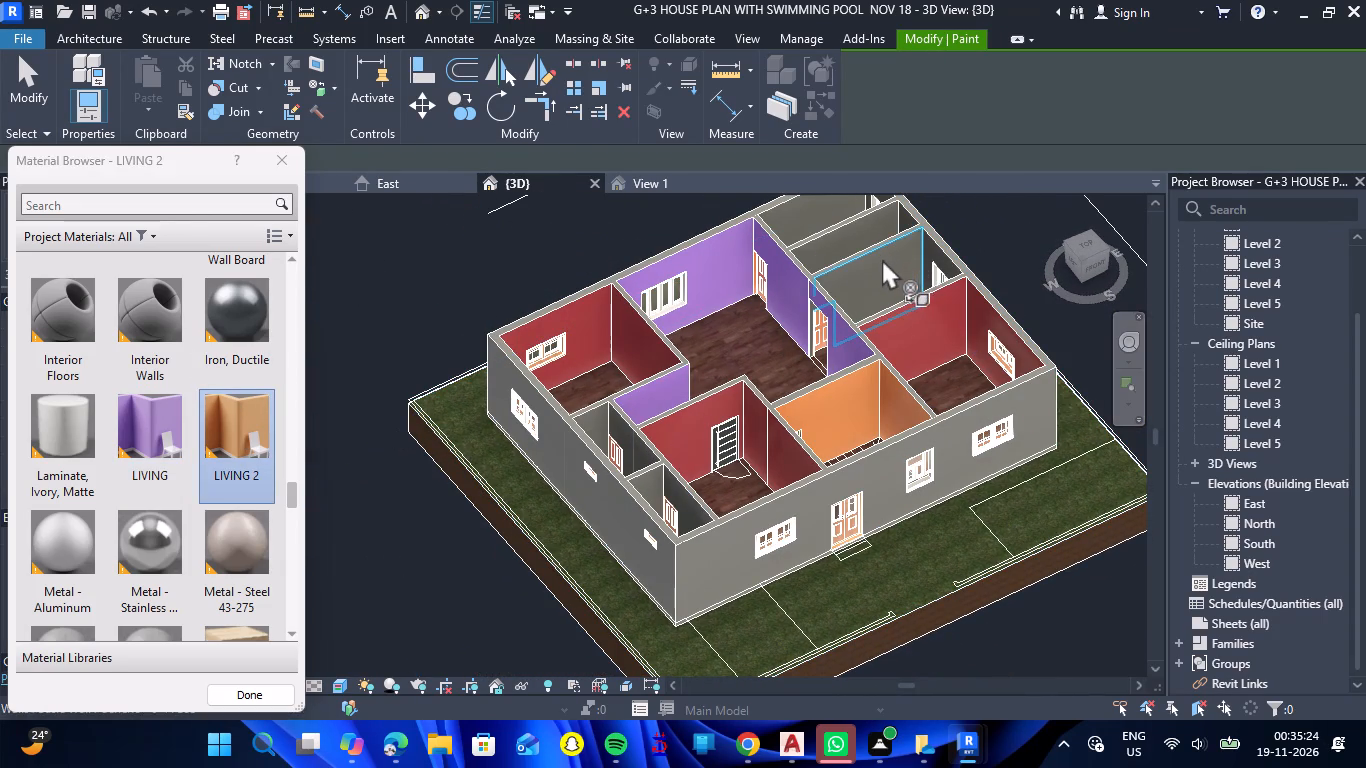
left_click(882, 259)
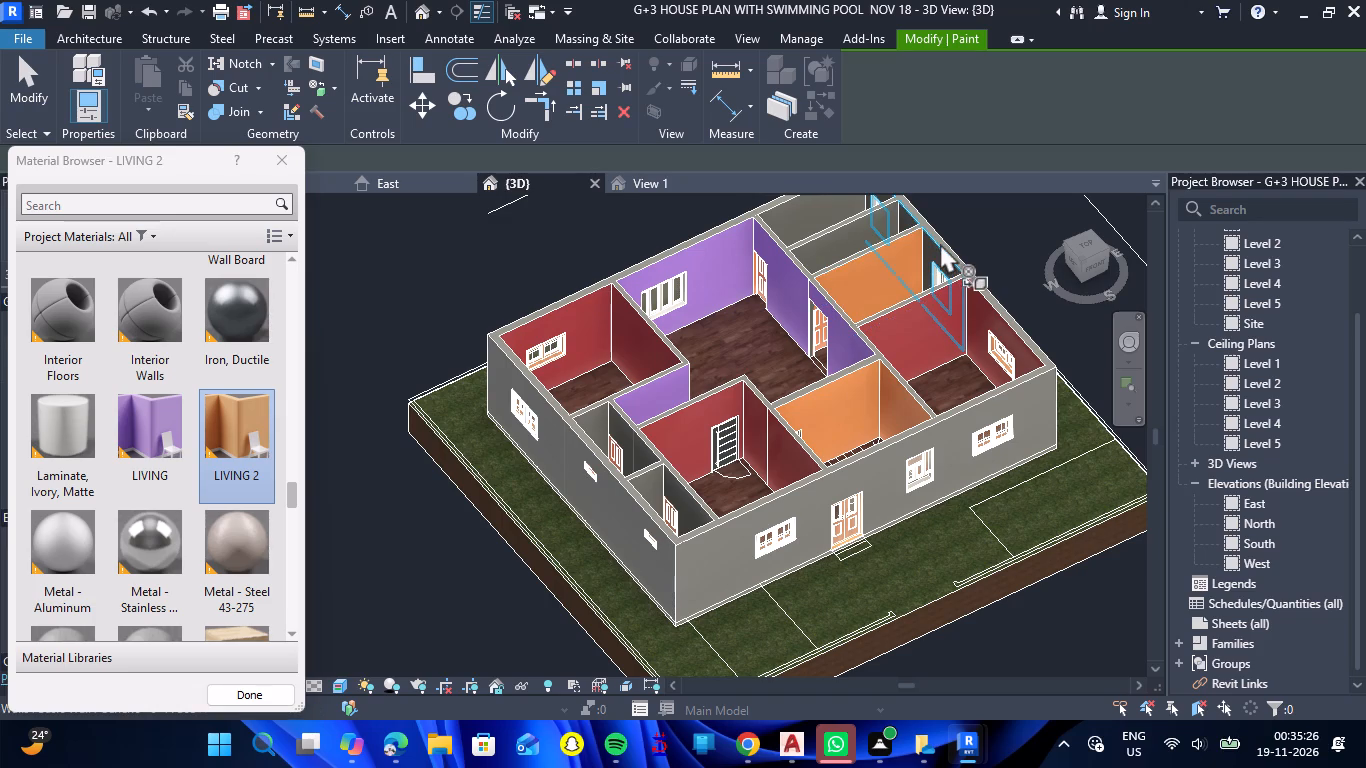
Split the east exterior wall where the north partition of the room beside the southeast bedroom meets it.
scroll(940, 248, "down", 2)
scroll(963, 225, "up", 7)
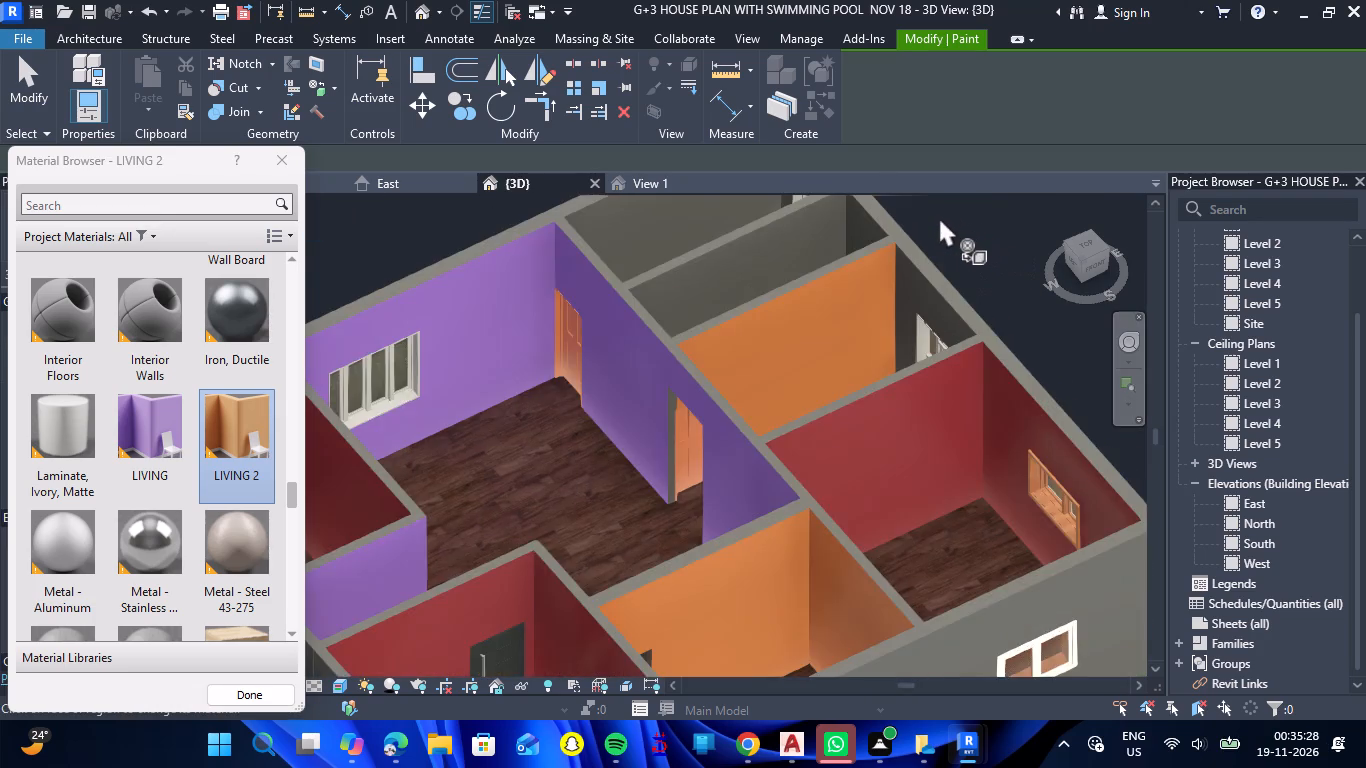
scroll(938, 219, "down", 5)
scroll(927, 201, "up", 7)
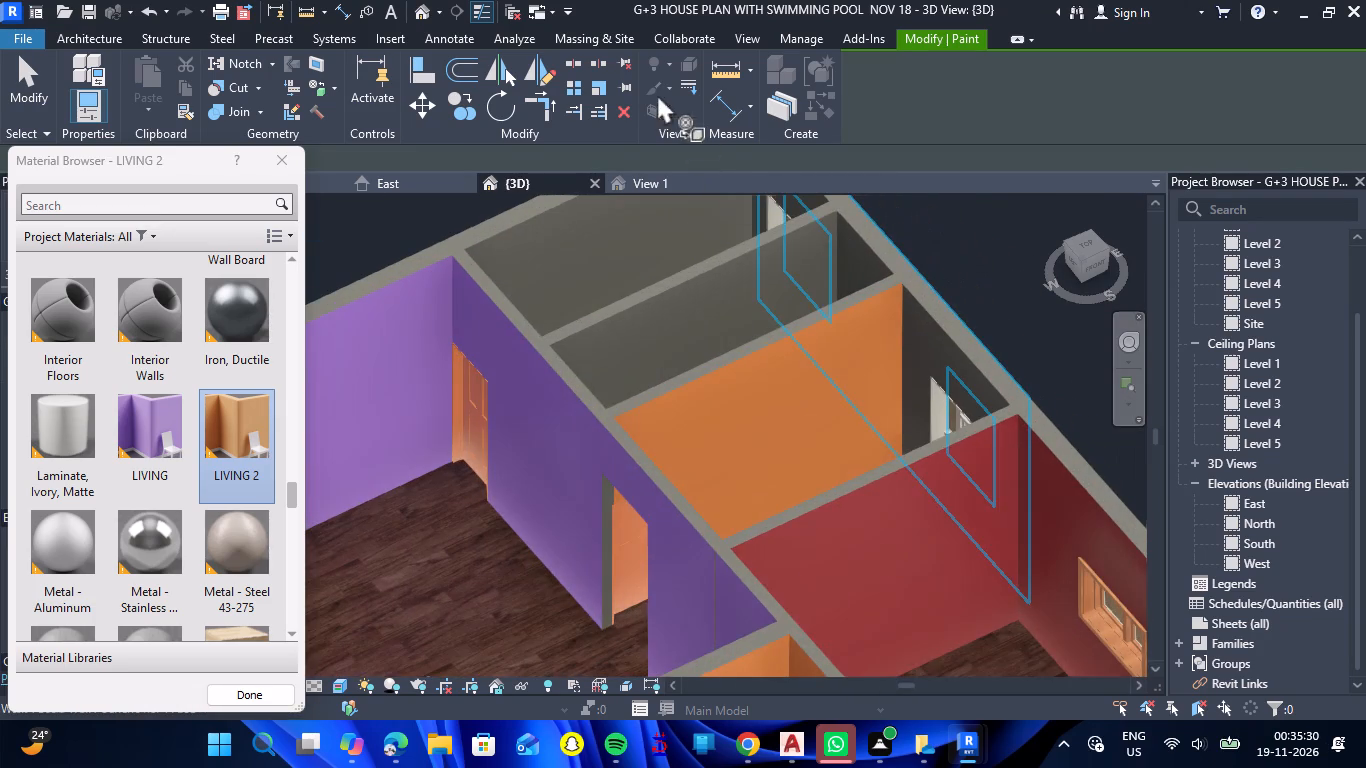
left_click(581, 73)
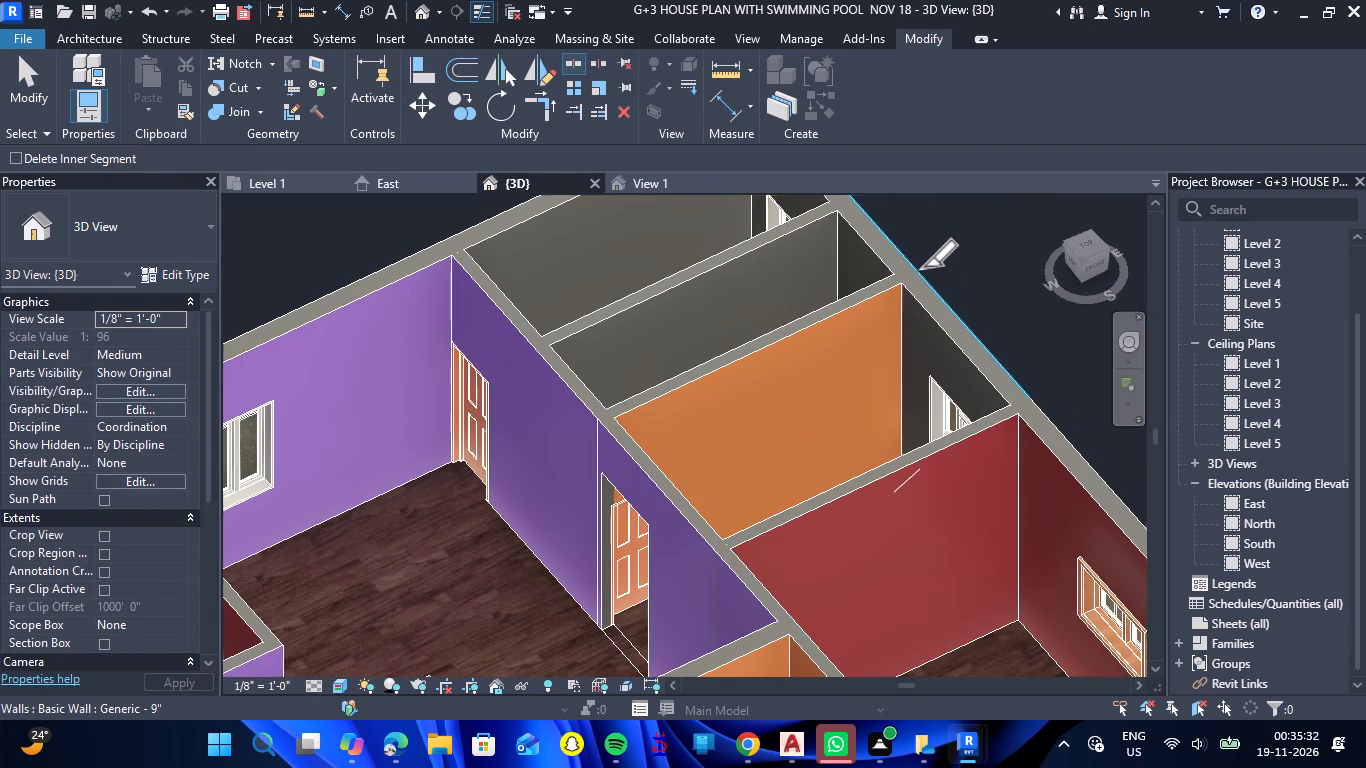
scroll(912, 263, "up", 7)
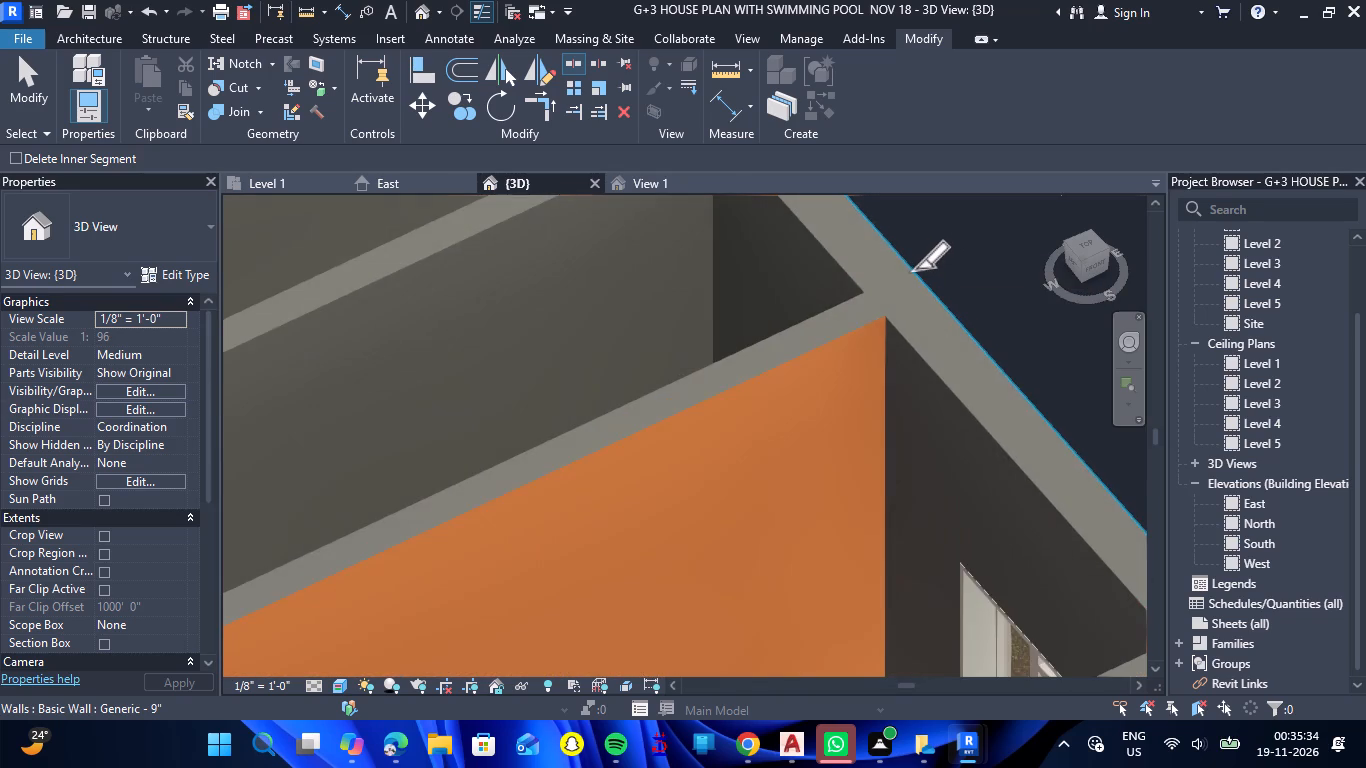
left_click(917, 272)
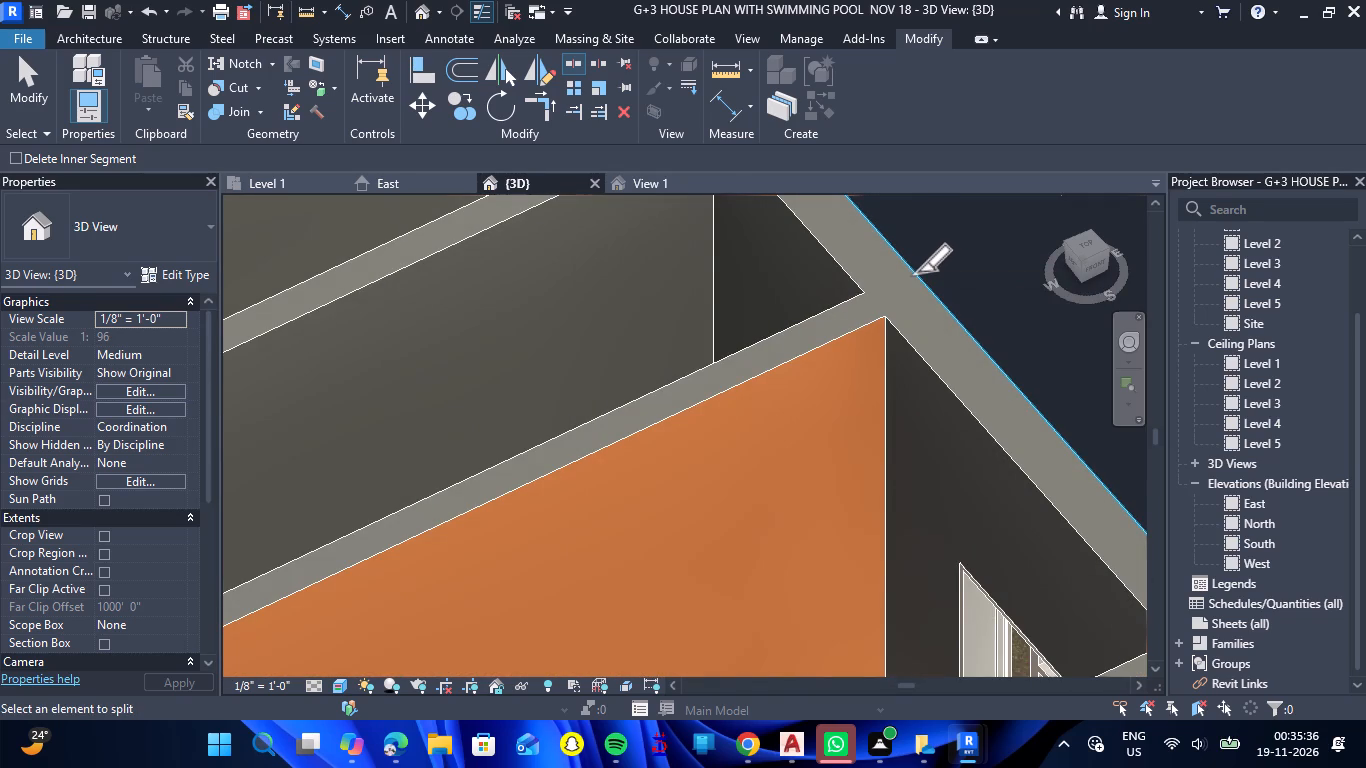
key("Escape")
scroll(909, 276, "down", 6)
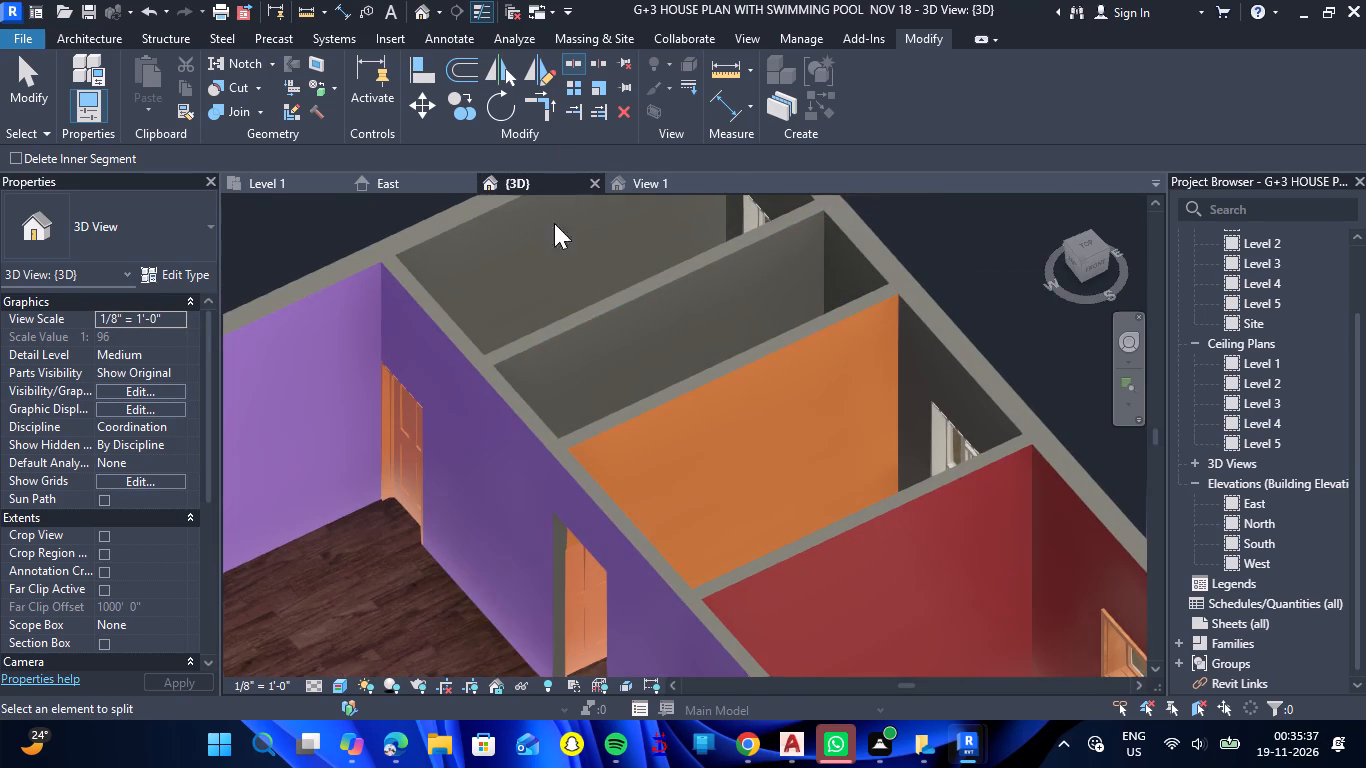
key("Escape")
Paint the inner face of the east wall in the room north of the southeast bedroom with LIVING 2.
type("PT")
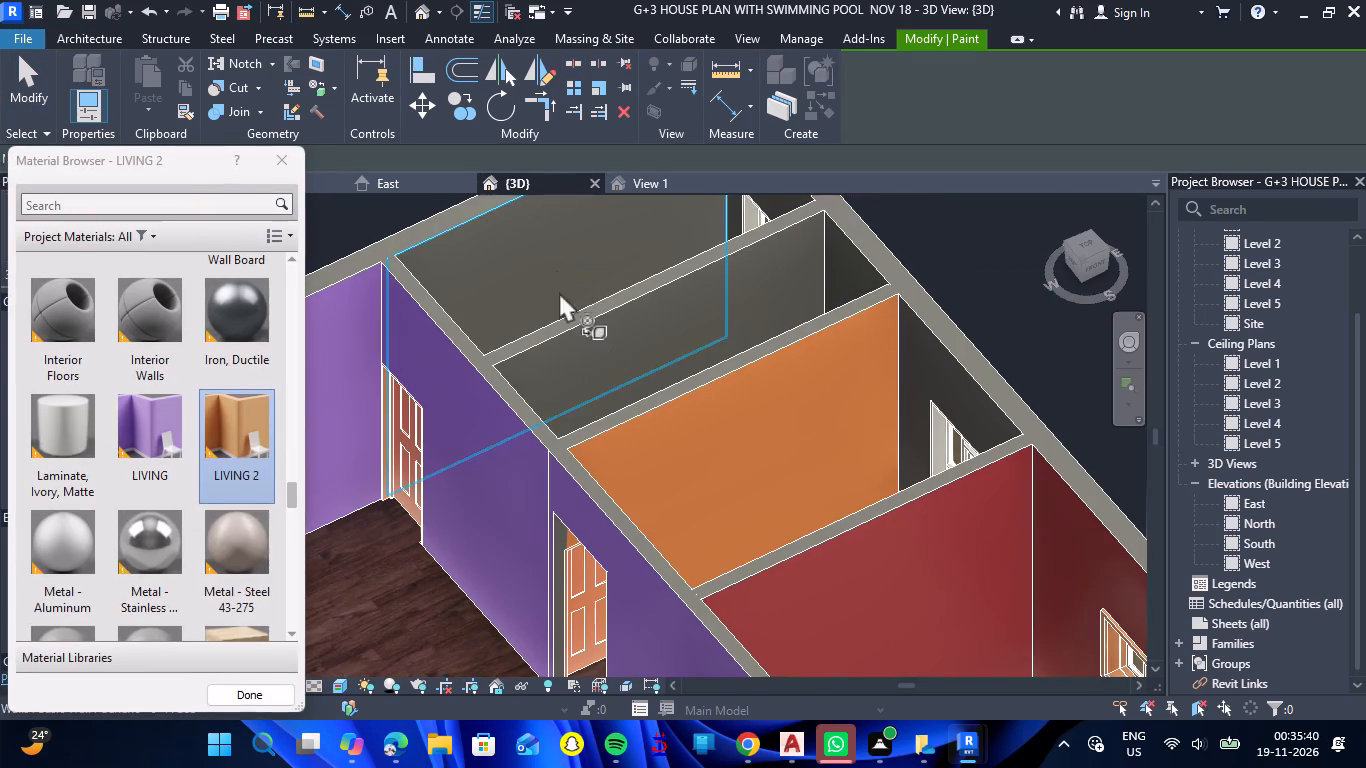
left_click(936, 380)
scroll(936, 380, "down", 2)
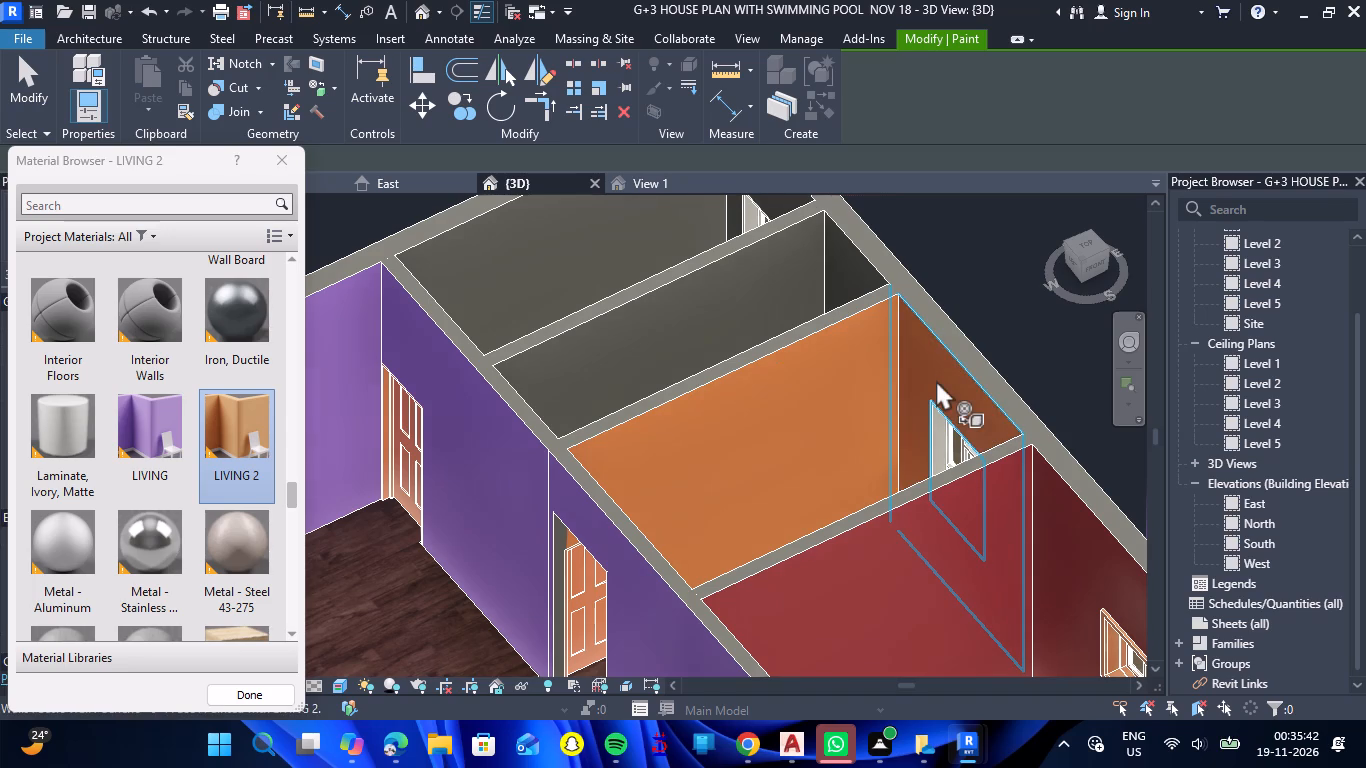
scroll(936, 380, "down", 6)
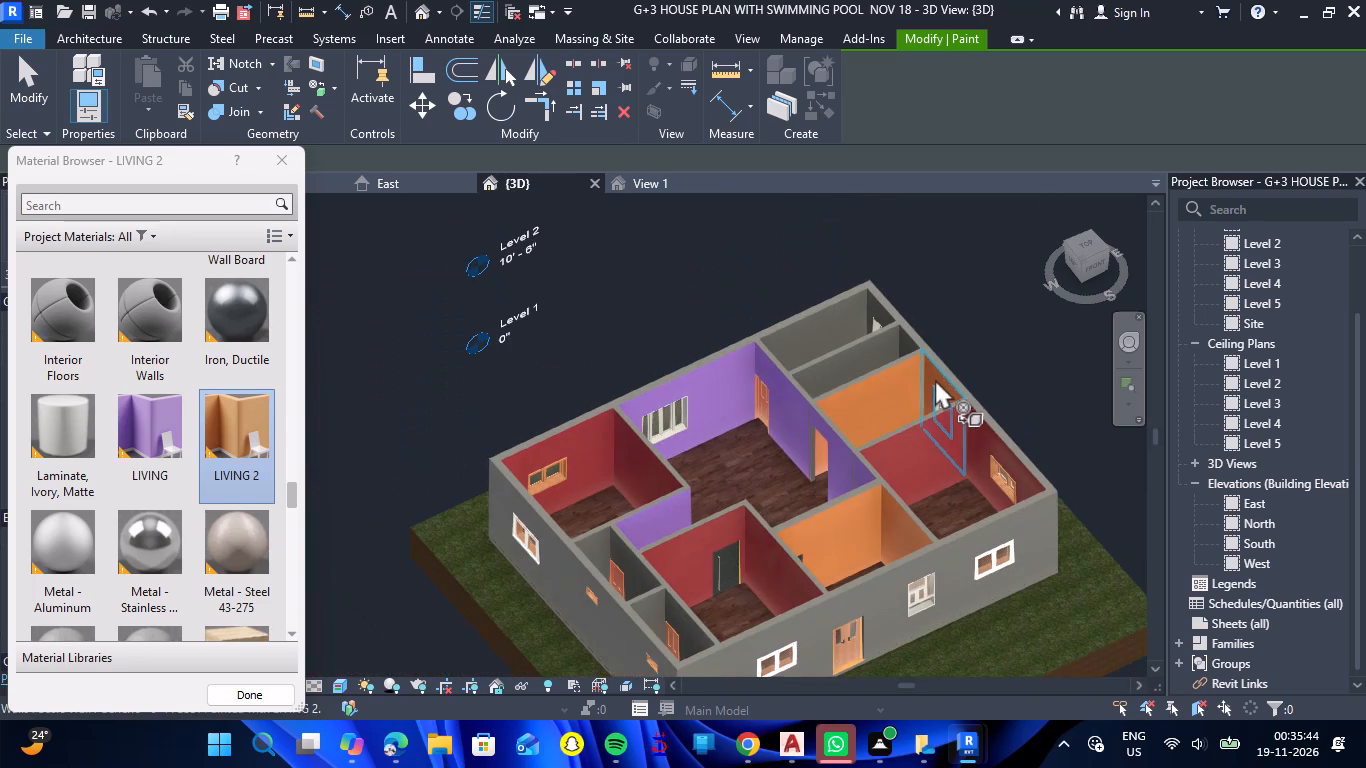
key("Escape")
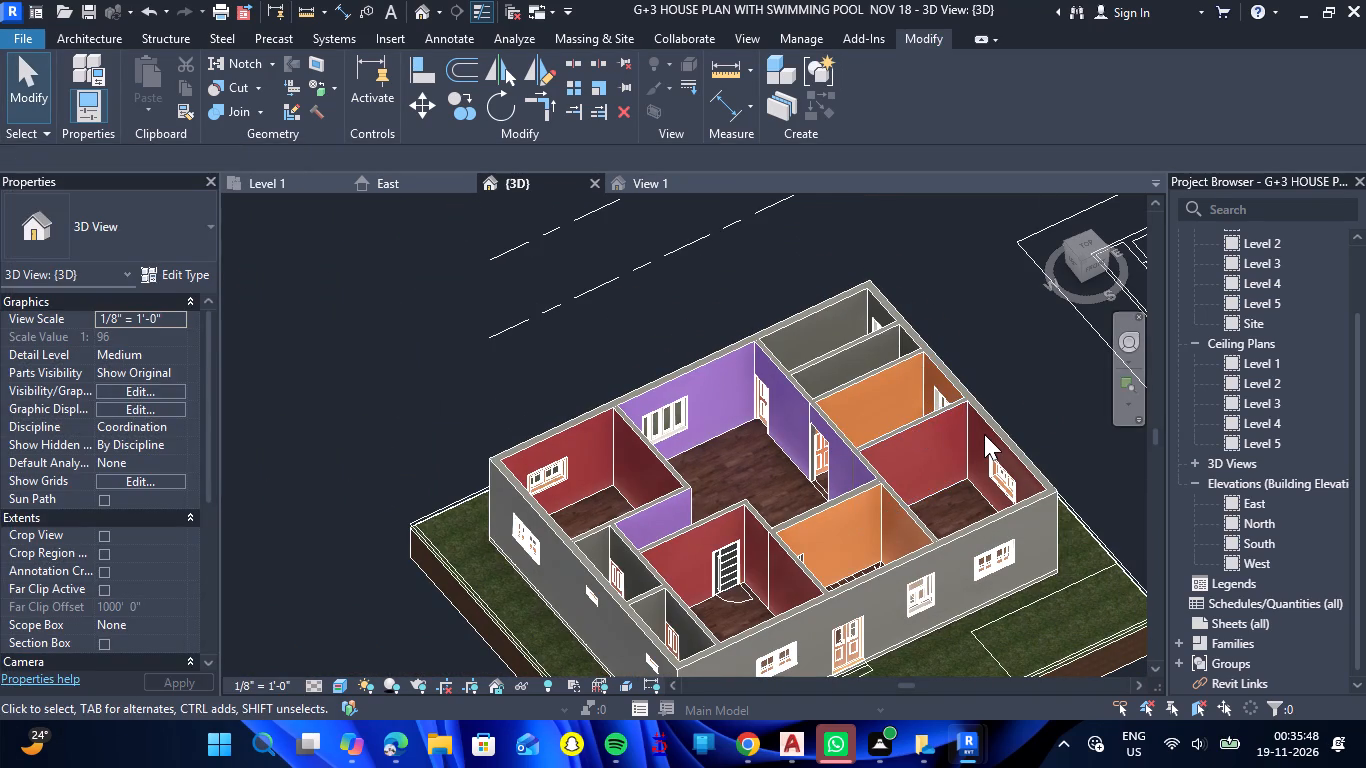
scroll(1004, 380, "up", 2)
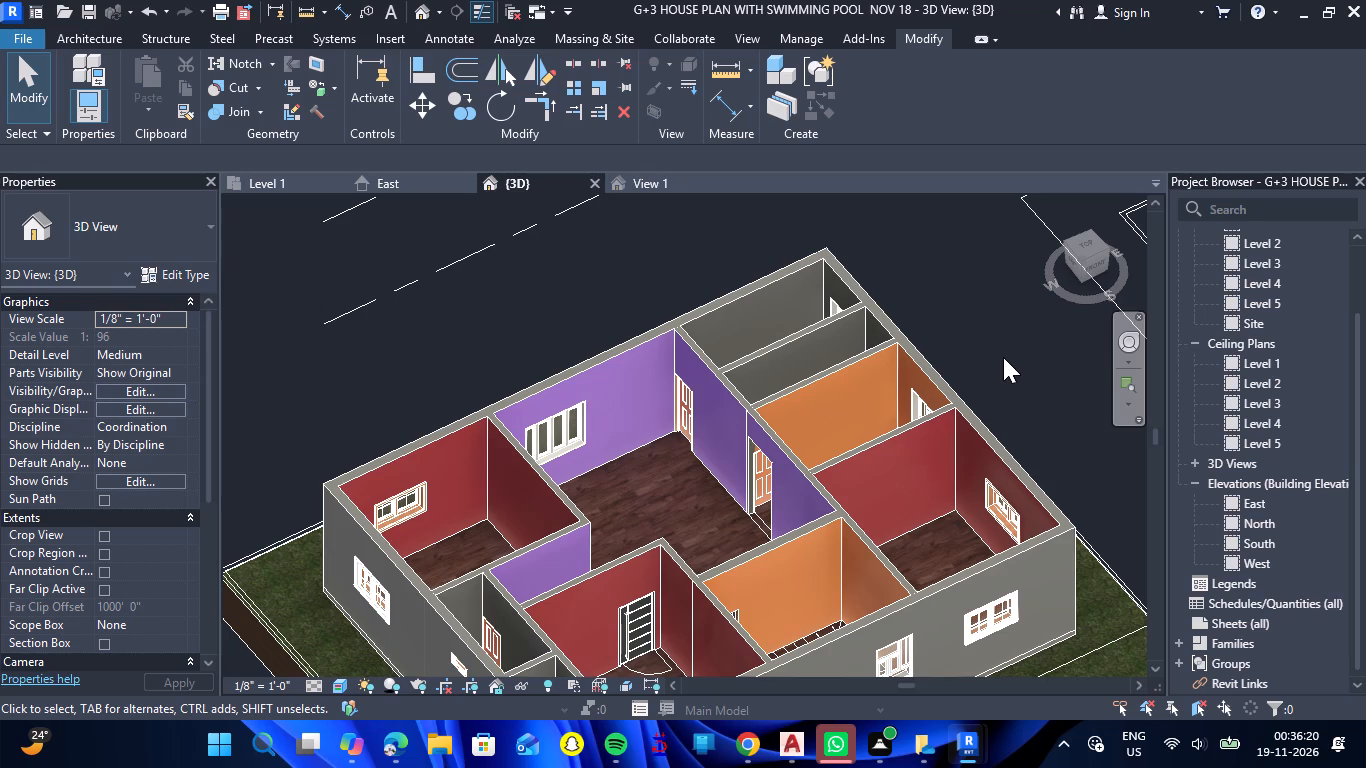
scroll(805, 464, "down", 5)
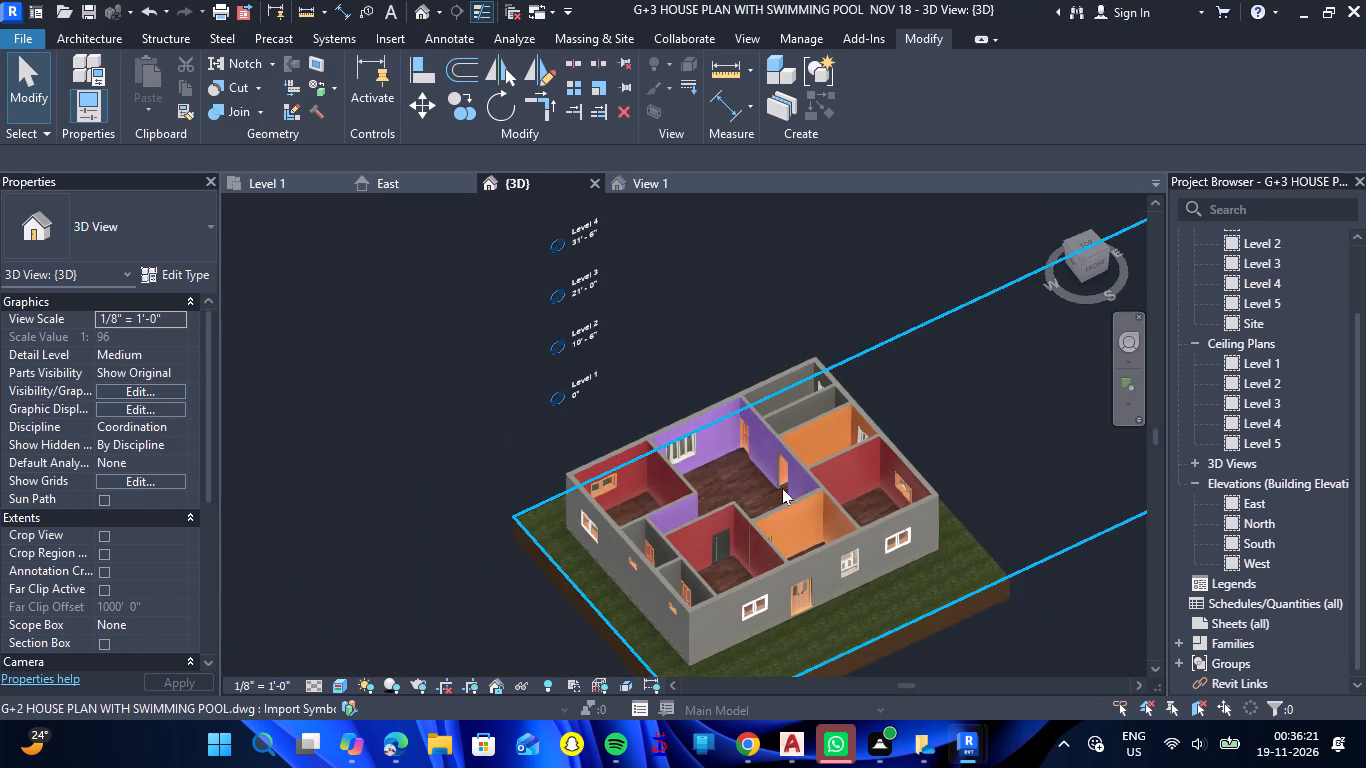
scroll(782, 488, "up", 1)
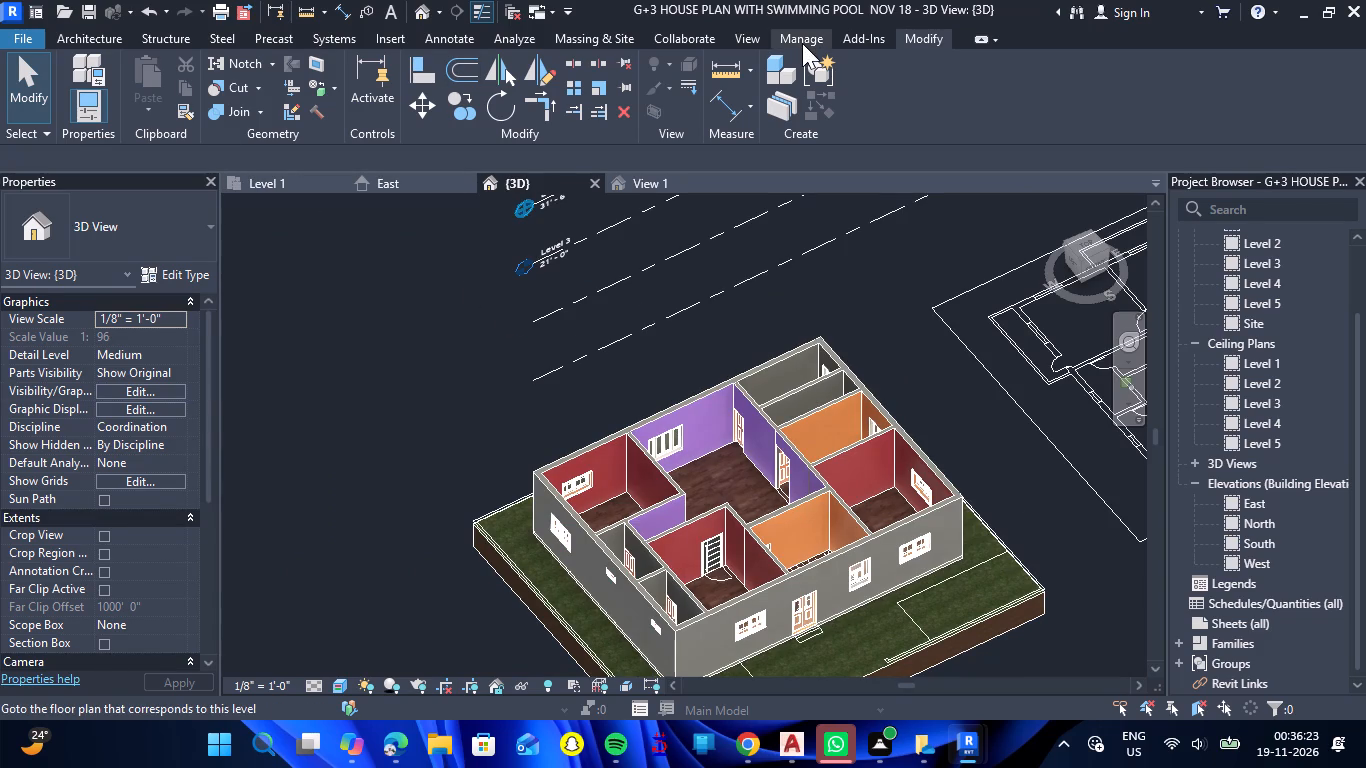
Create a new project material named BATH ROOM WALL 1.
left_click(802, 43)
left_click(80, 95)
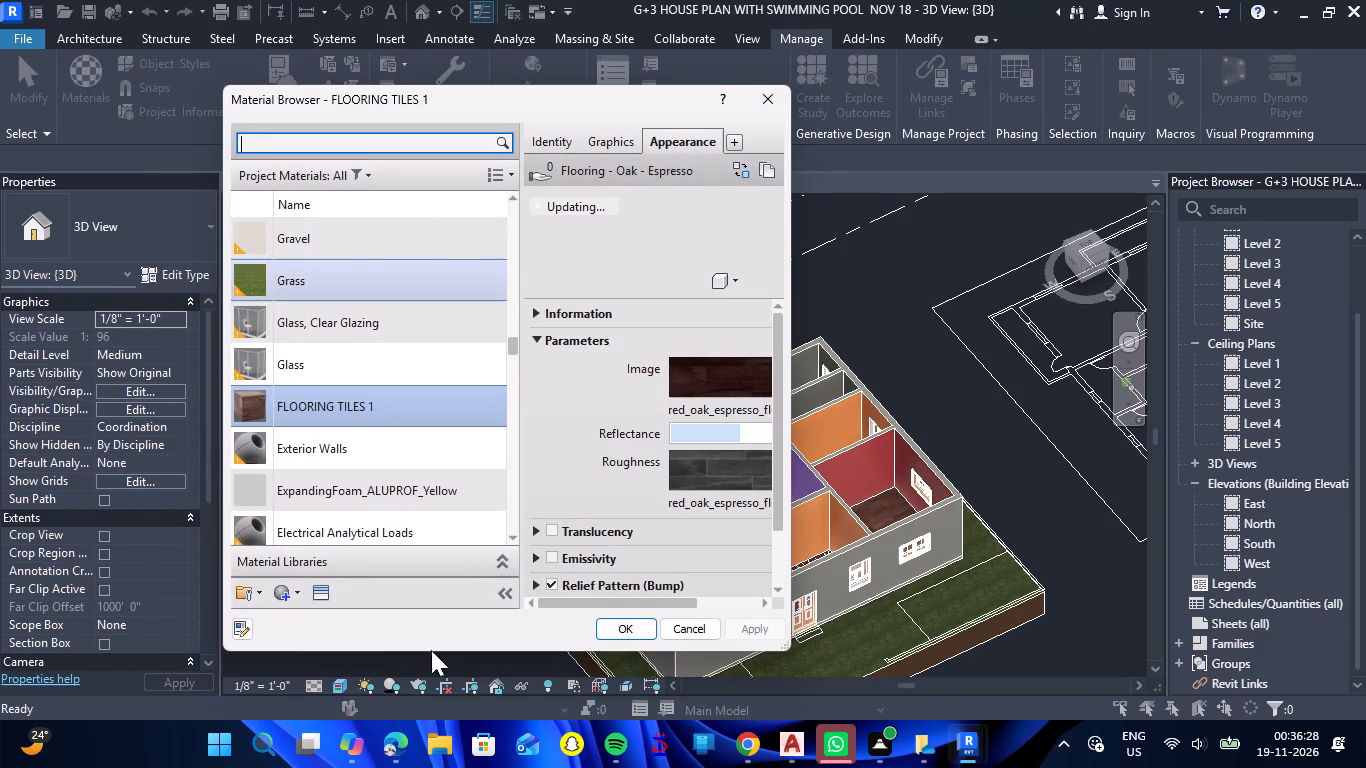
left_click(294, 593)
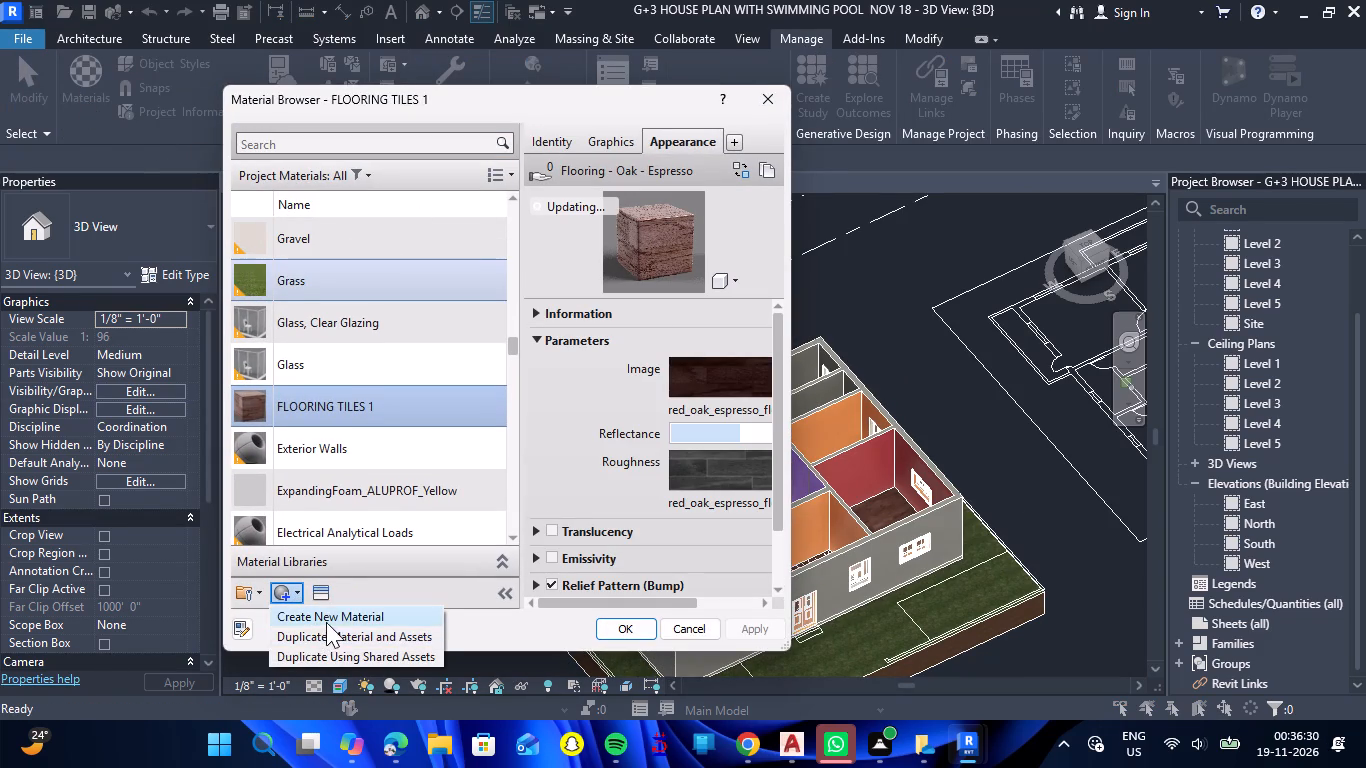
left_click(326, 622)
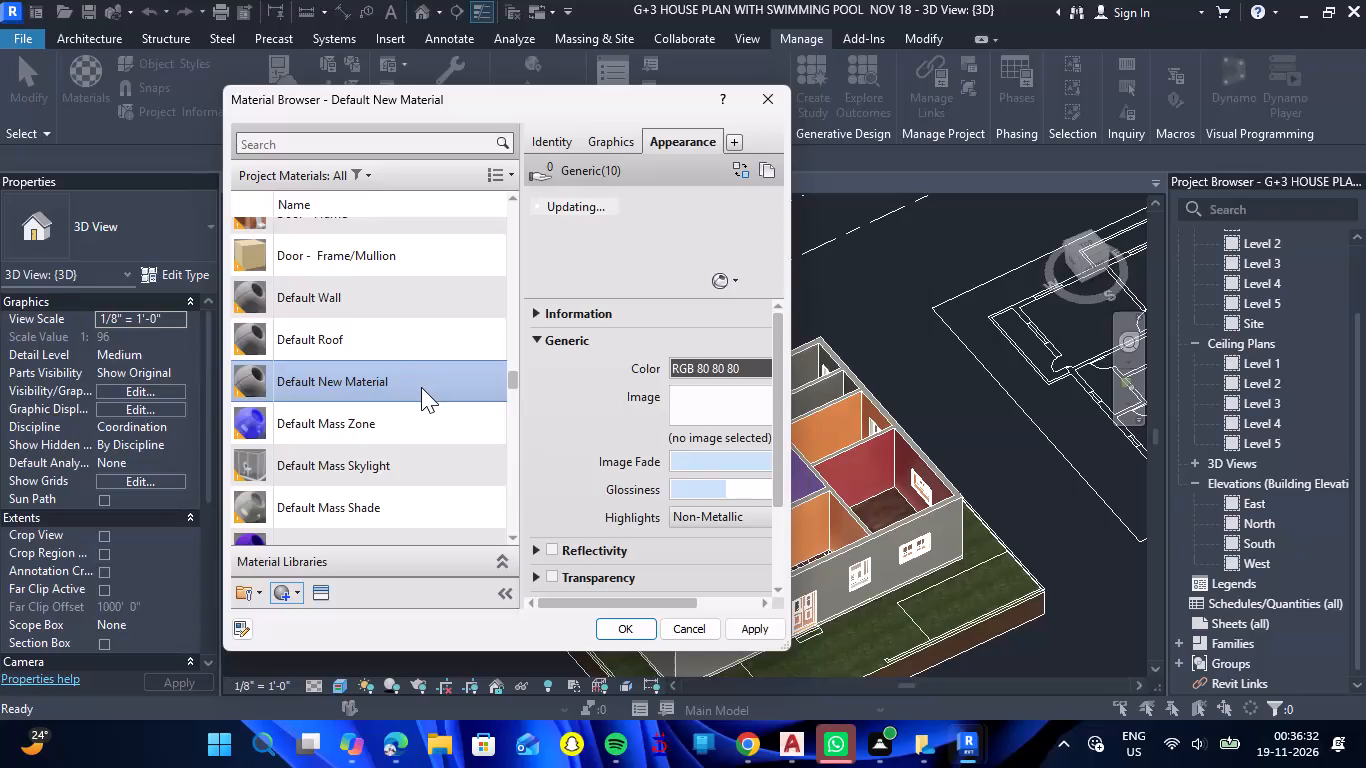
right_click(421, 387)
left_click(483, 468)
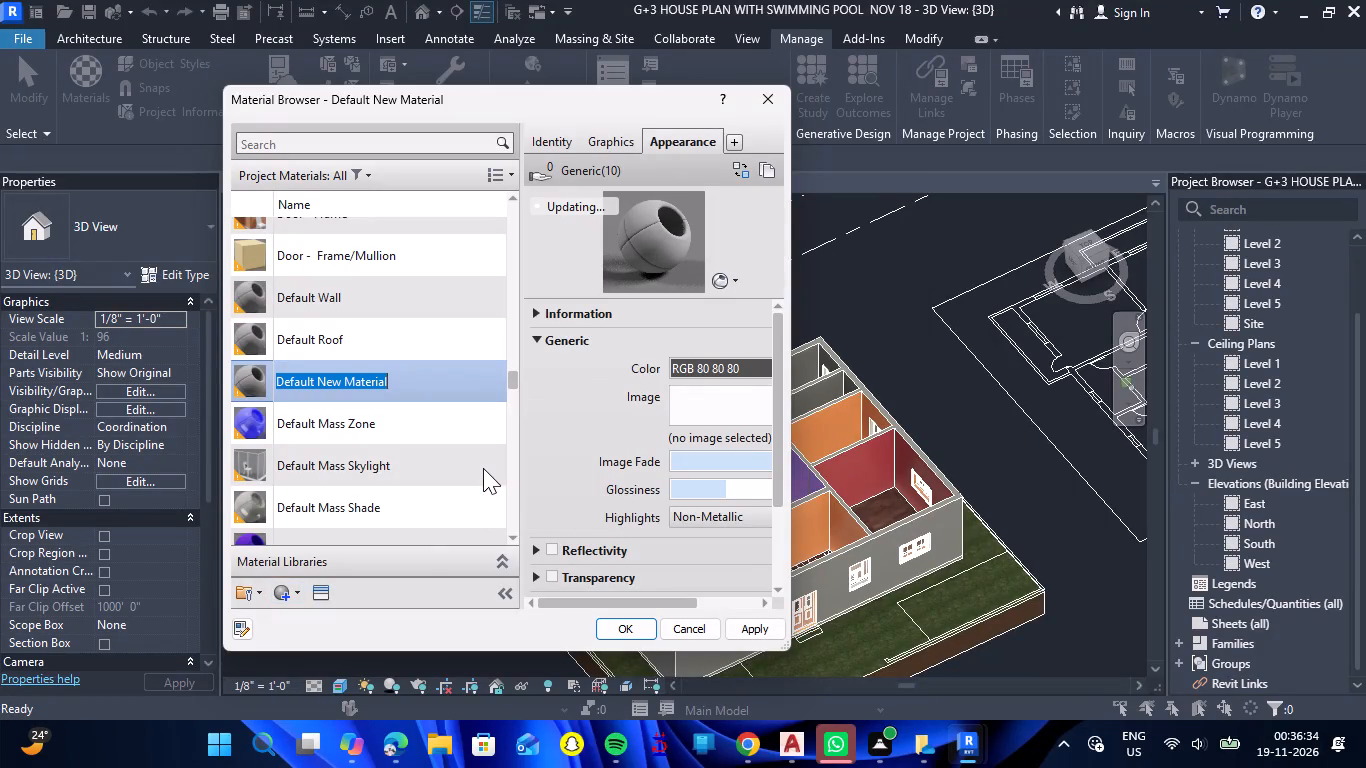
key("BackSpace")
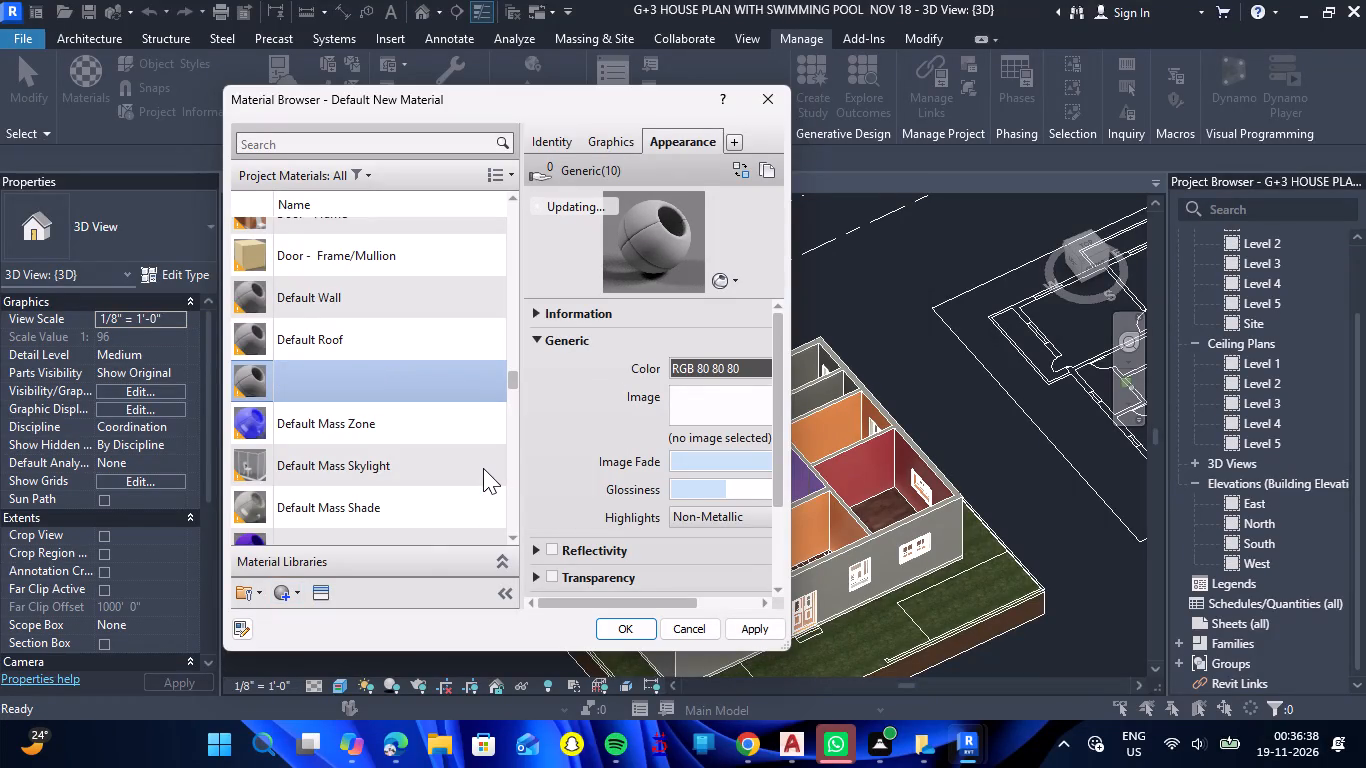
type("BATH ROOM")
key("space")
type("WALL 1")
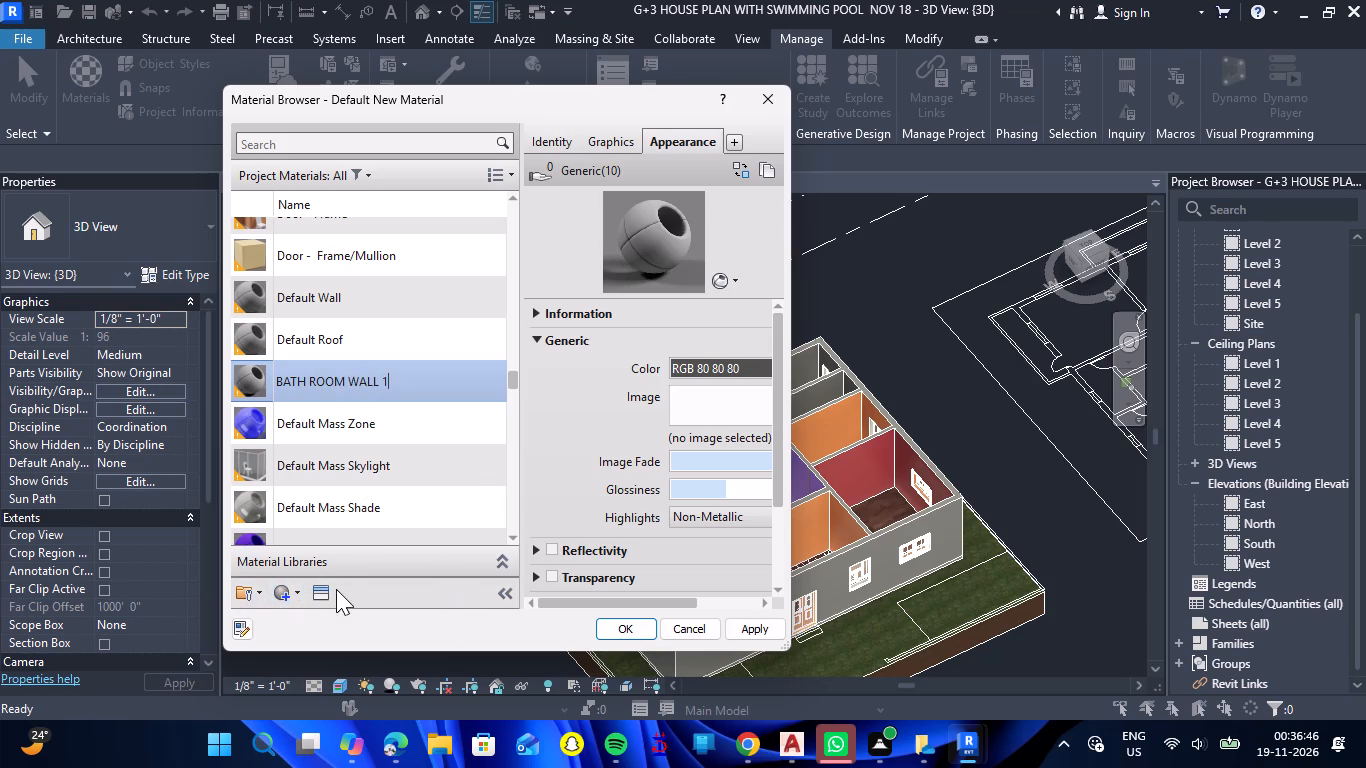
Give BATH ROOM WALL 1 the Navy appearance from the matte wall paint library and apply it.
left_click(331, 587)
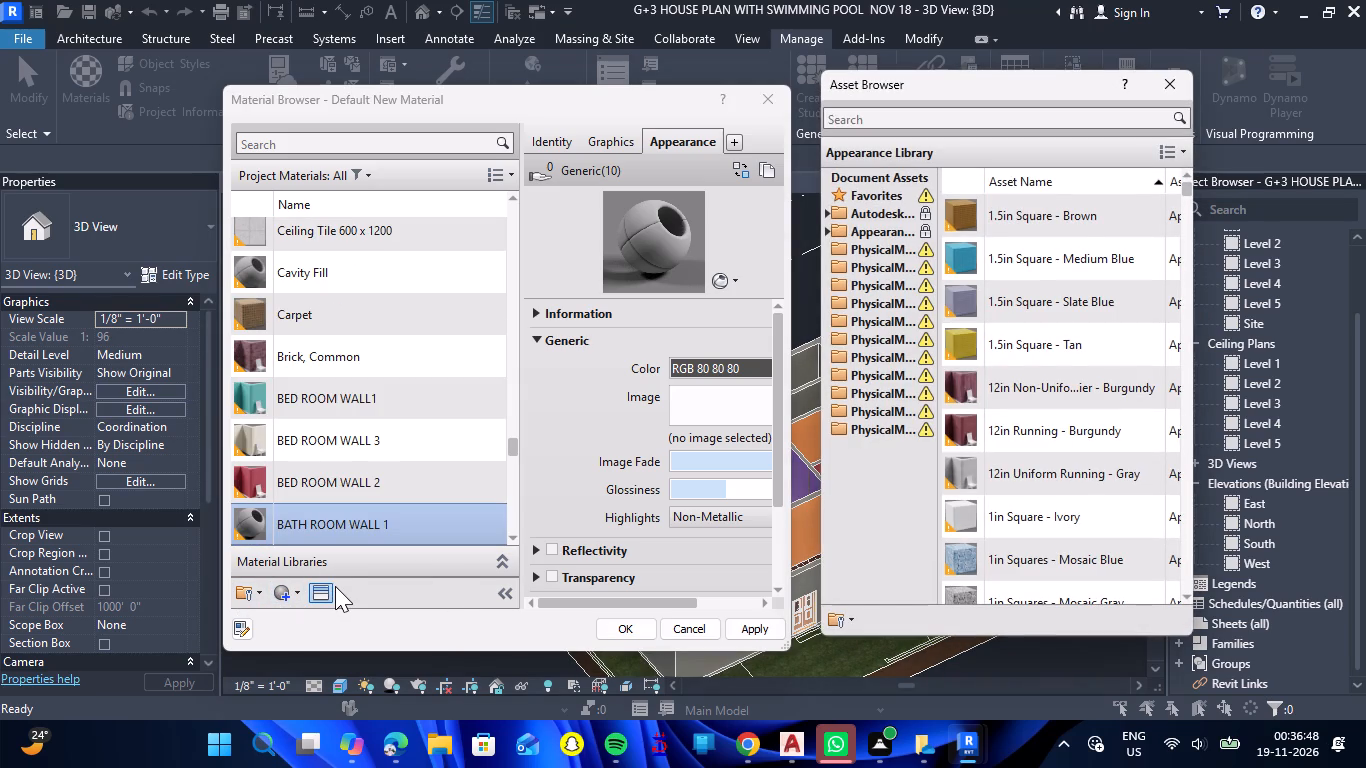
double_click(867, 237)
scroll(882, 389, "down", 3)
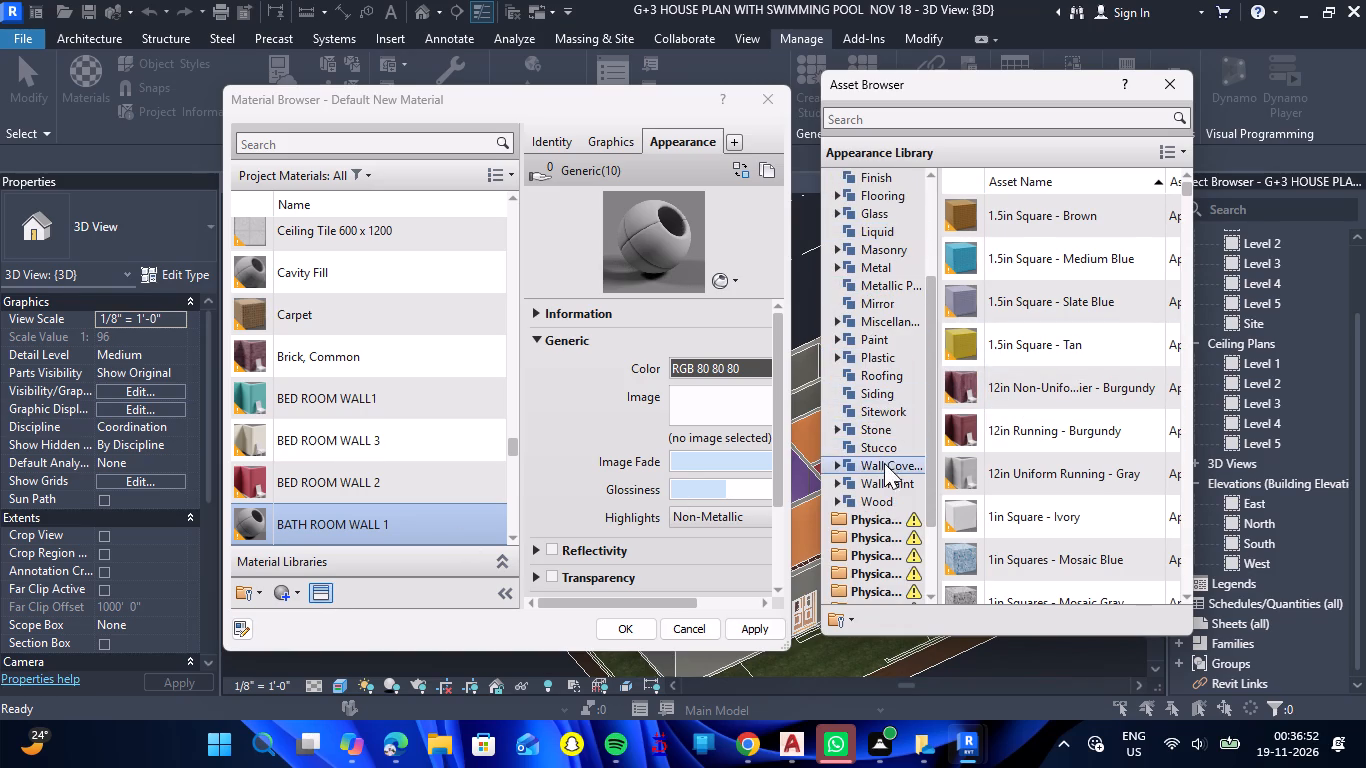
double_click(887, 481)
double_click(887, 514)
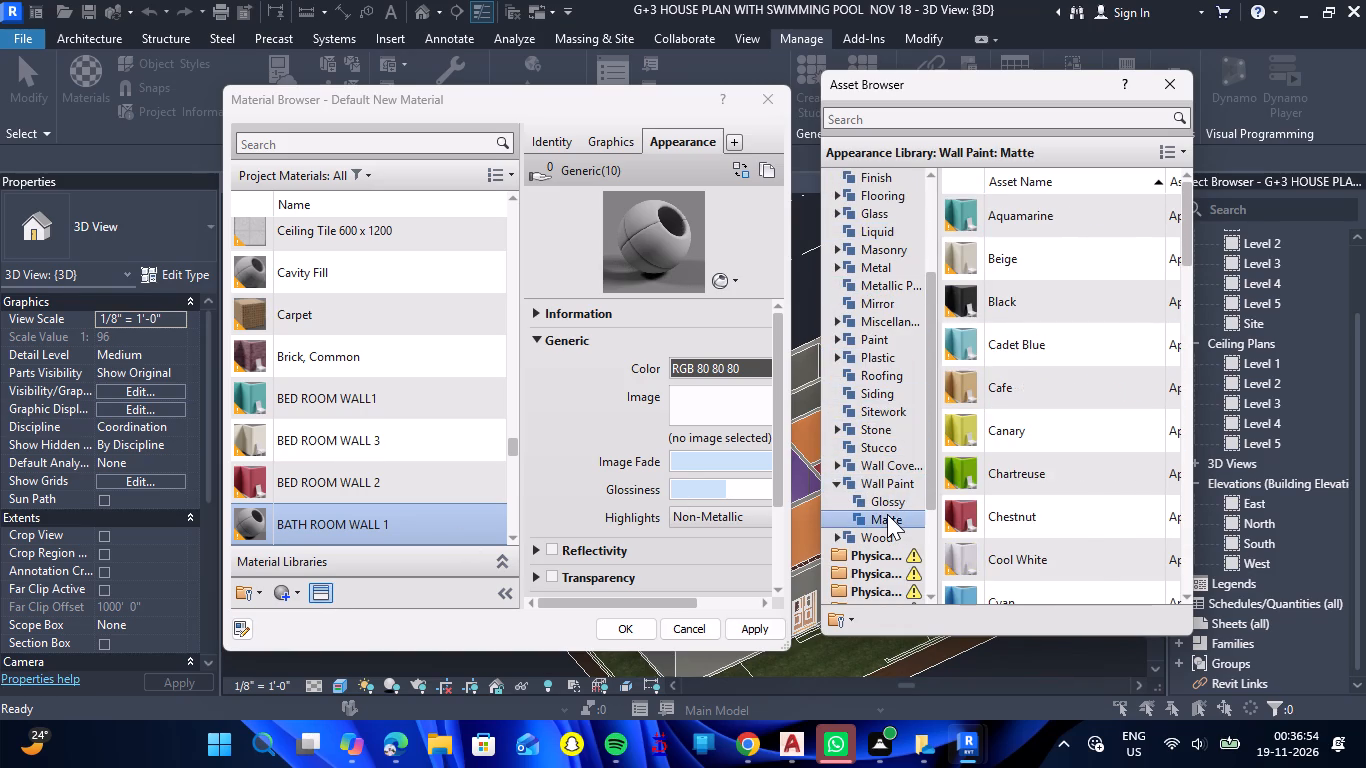
scroll(1018, 490, "down", 6)
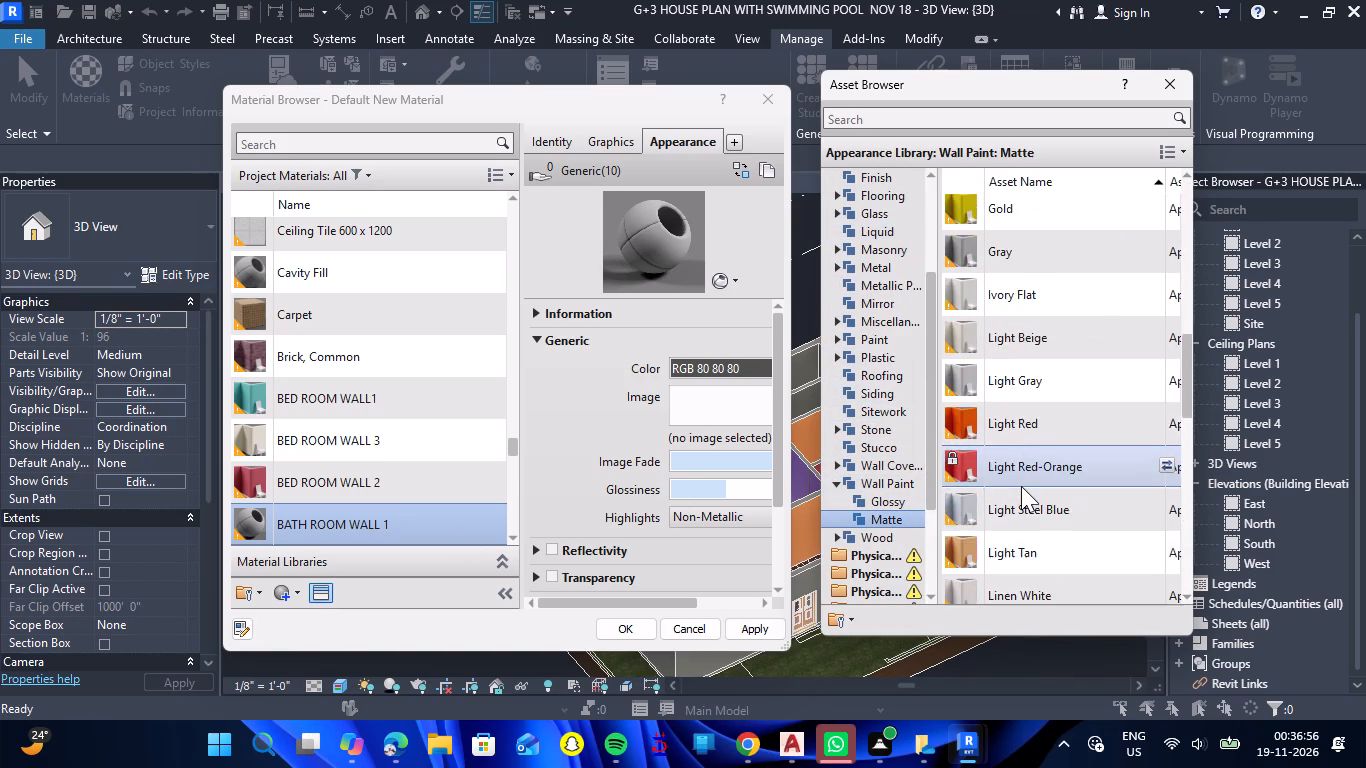
scroll(1021, 486, "down", 3)
triple_click(1038, 271)
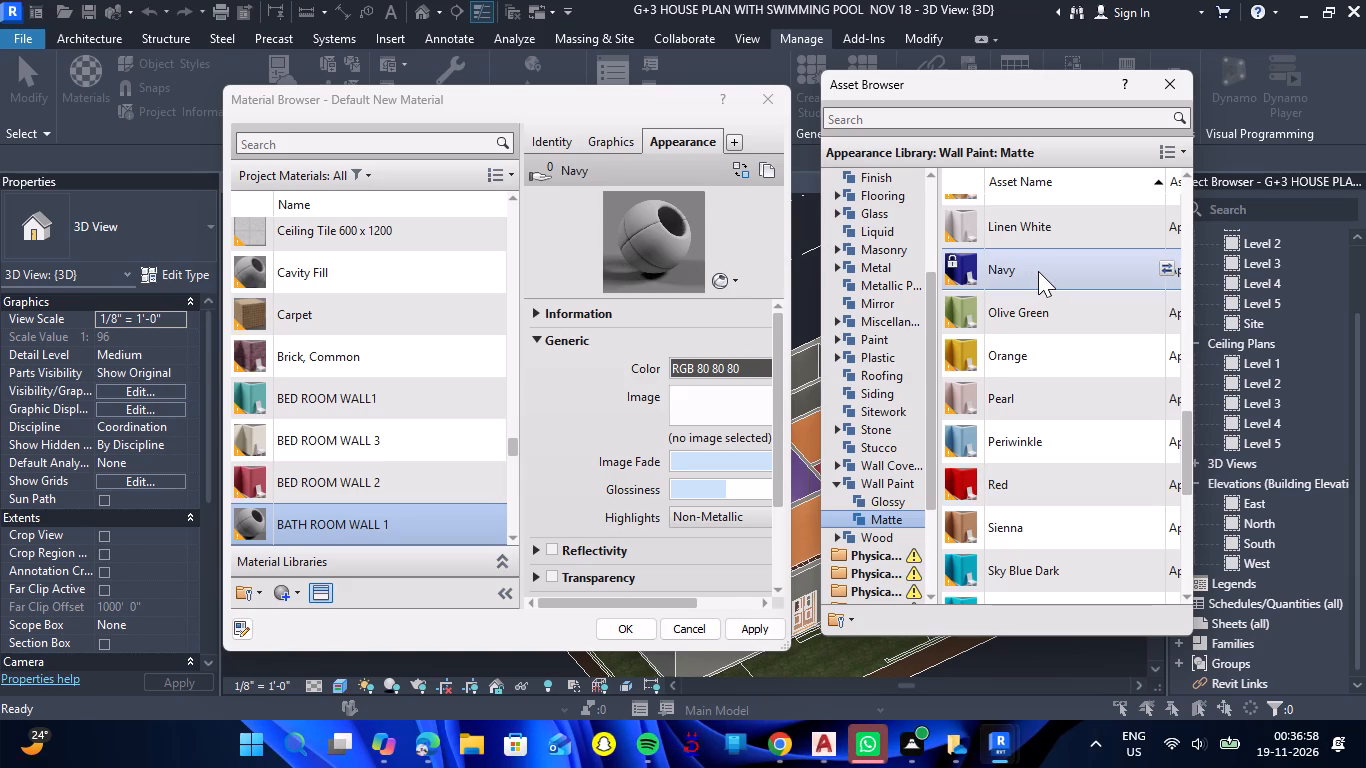
left_click(762, 625)
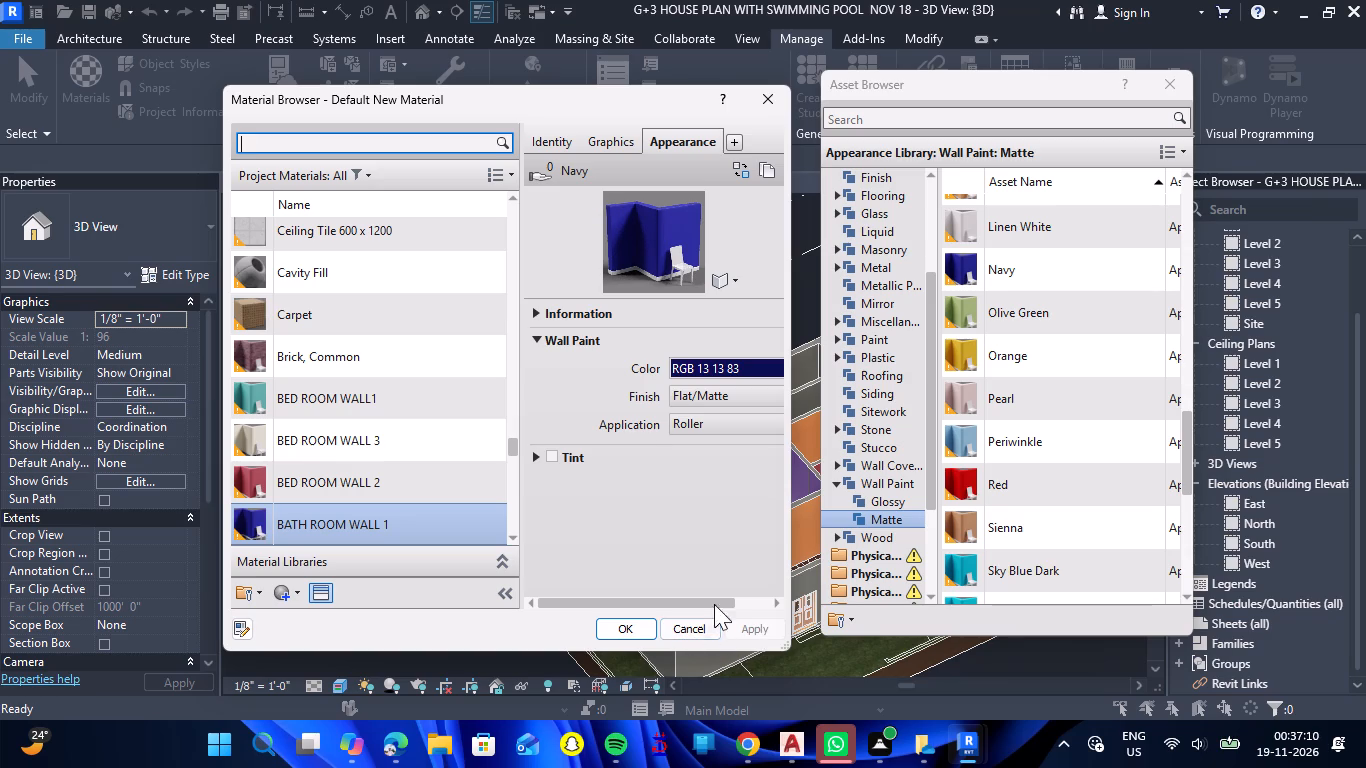
Create another new project material named BATH ROOM WALL 2.
left_click(296, 589)
left_click(323, 606)
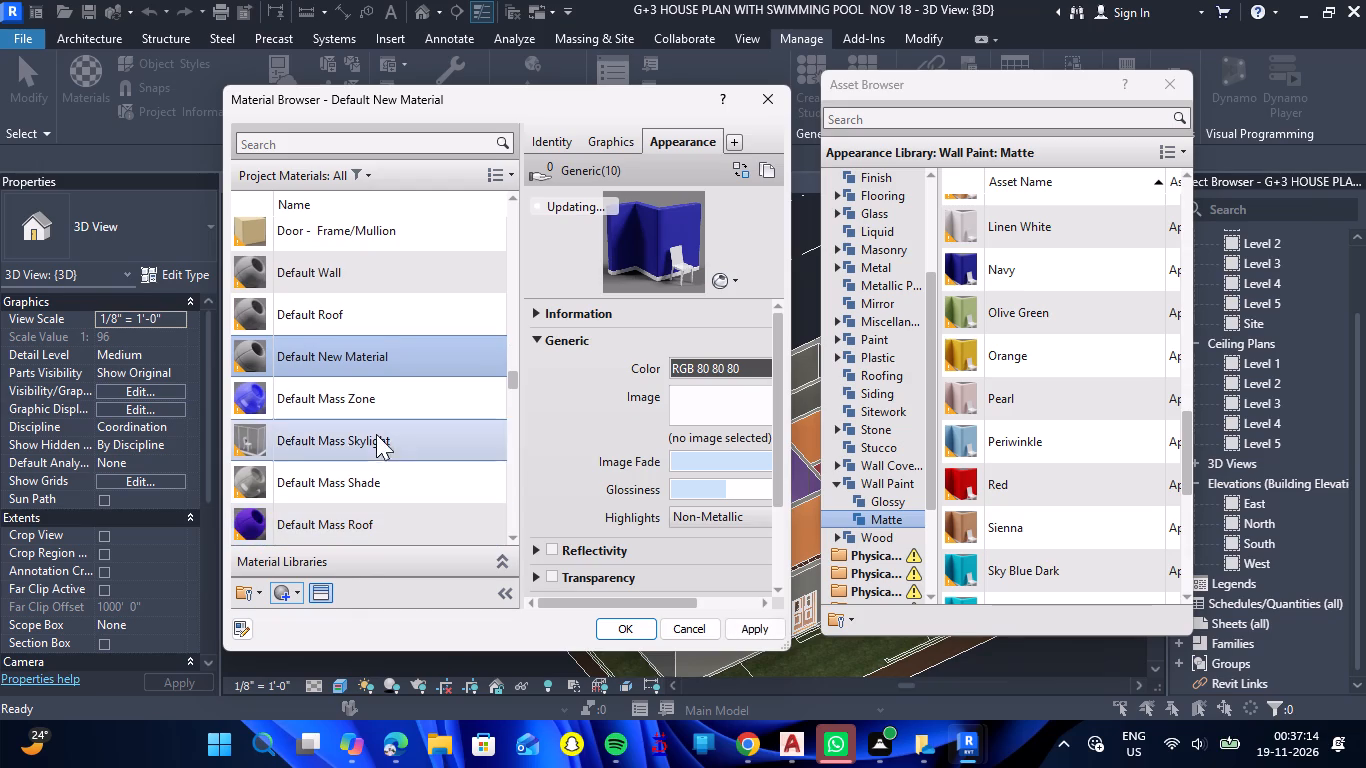
right_click(392, 348)
left_click(455, 417)
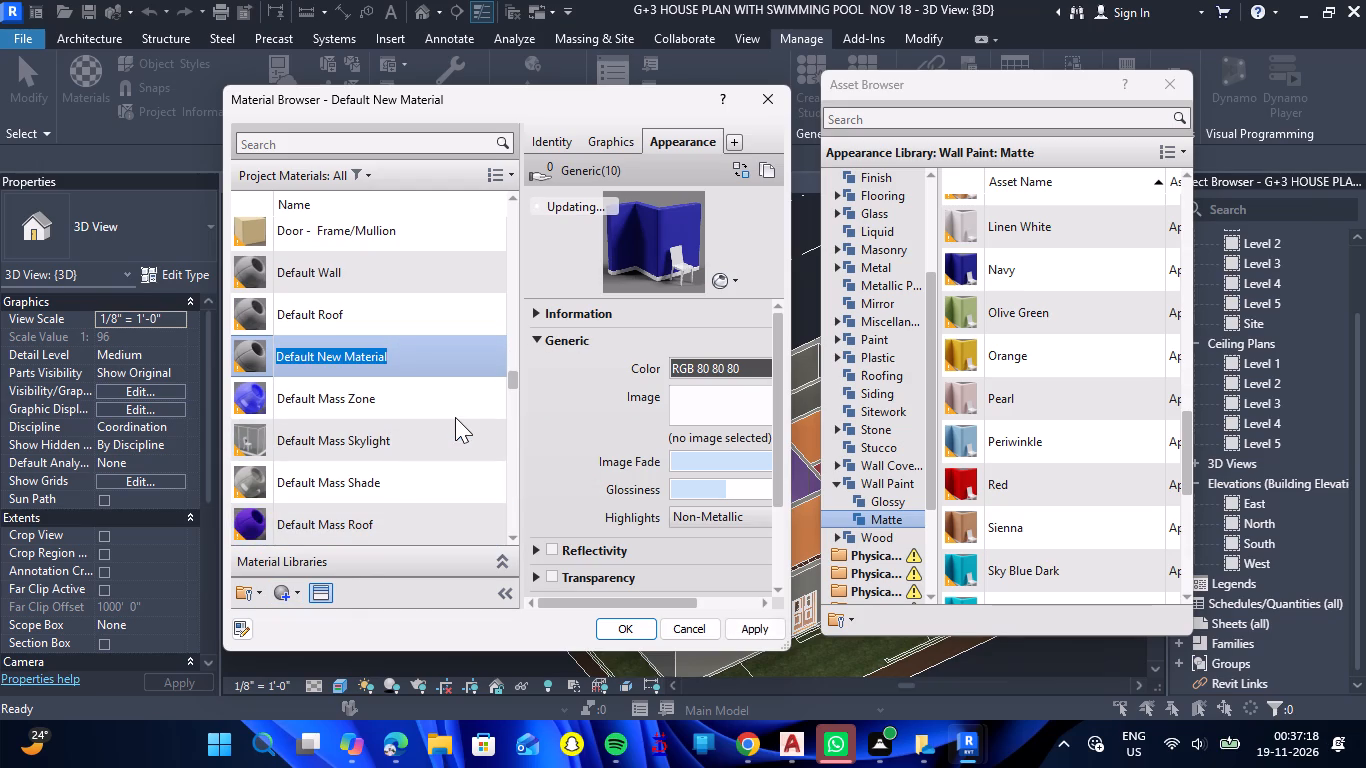
key("BackSpace")
type("BATH ROOM")
key("space")
type("WALL 2")
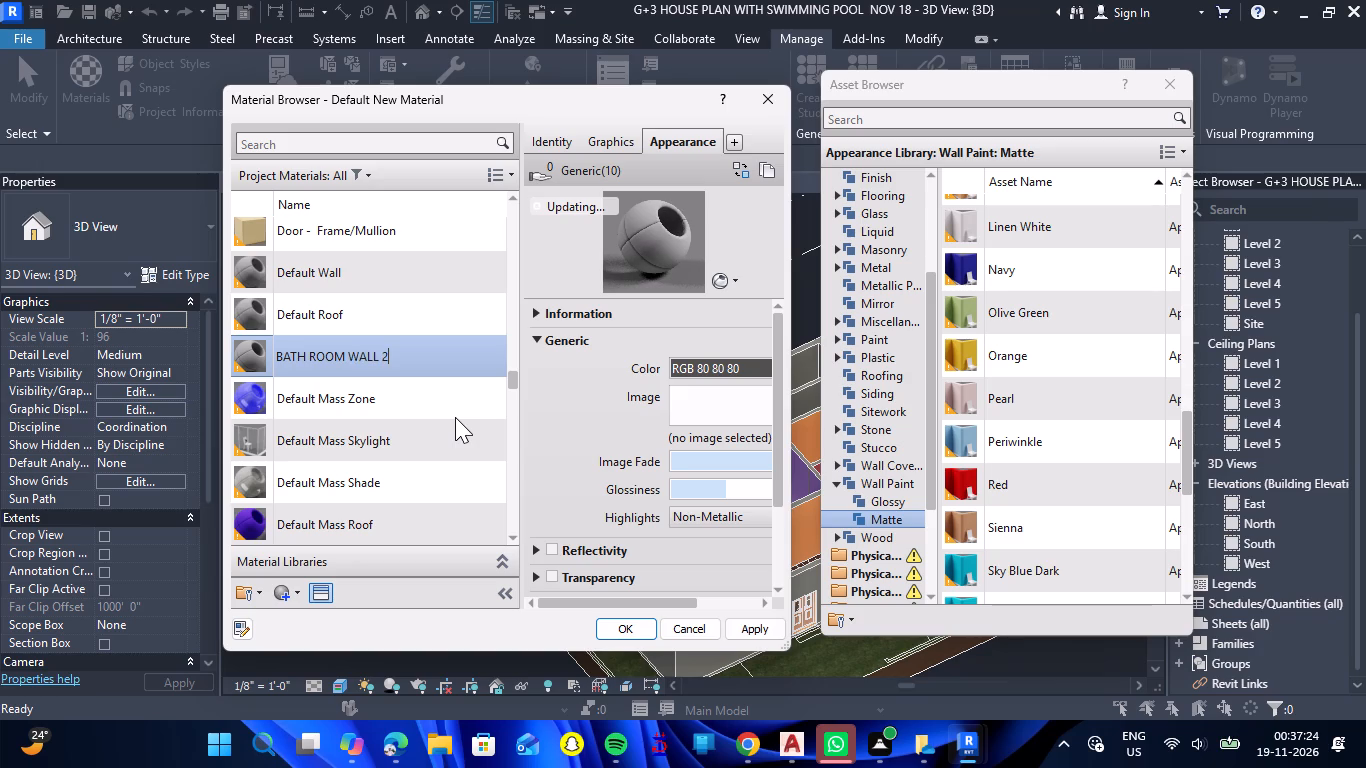
Look through the matte wall paint appearances for a colour for the new material.
scroll(989, 438, "down", 1)
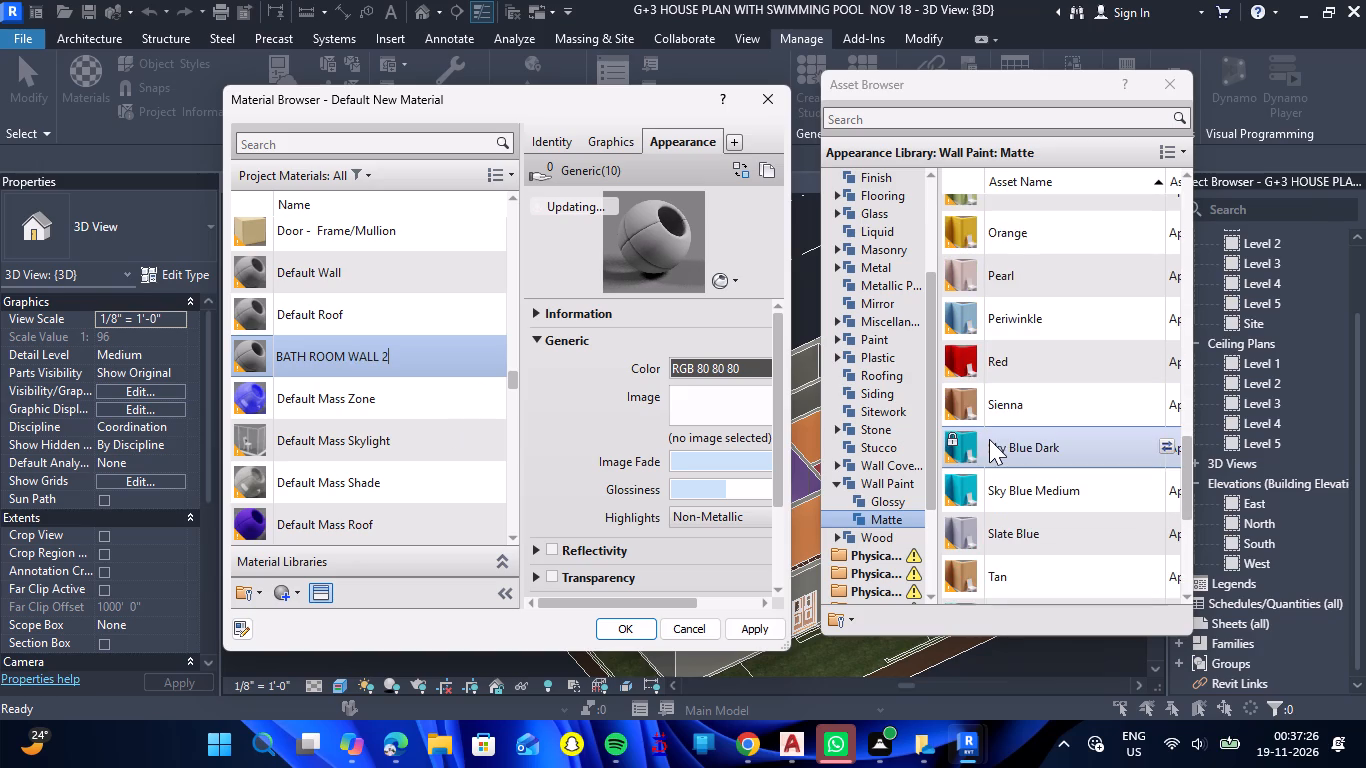
scroll(989, 443, "down", 1)
scroll(1014, 490, "up", 4)
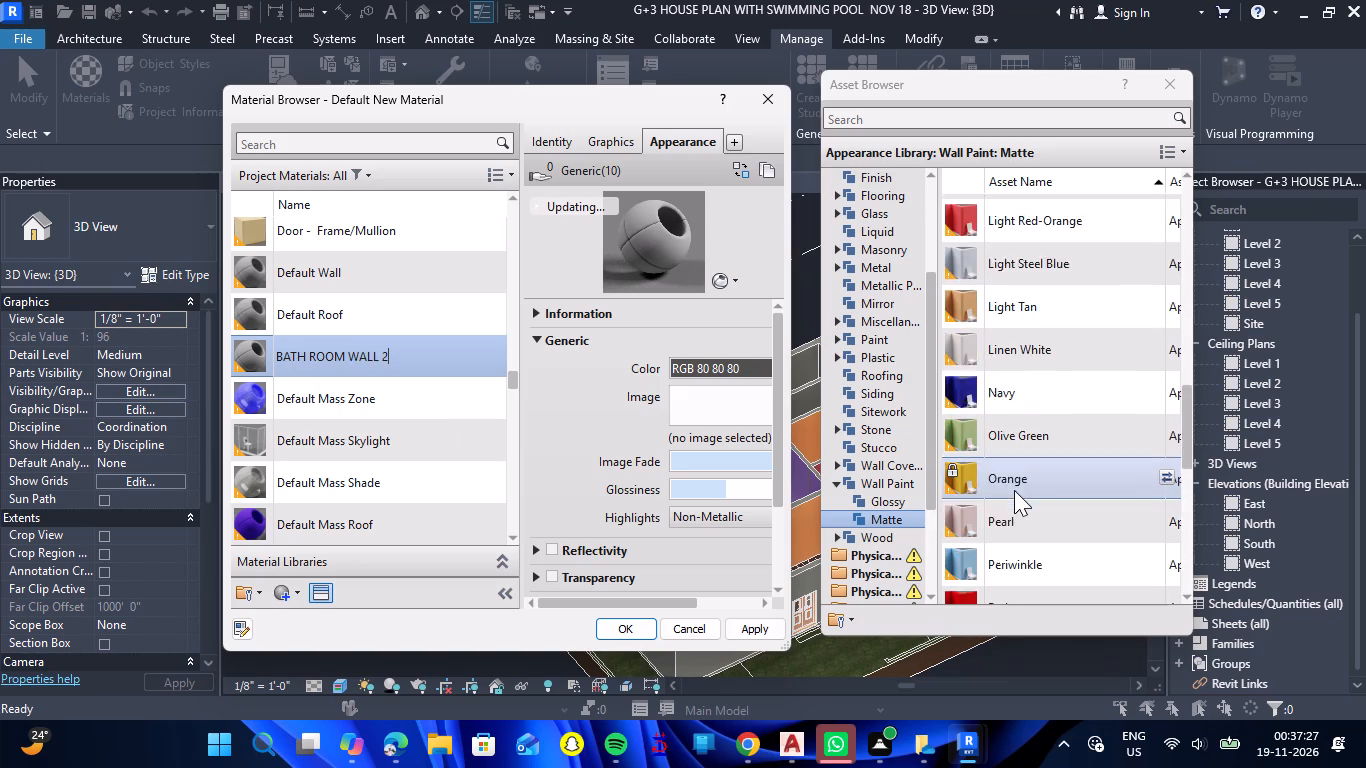
scroll(1014, 490, "up", 1)
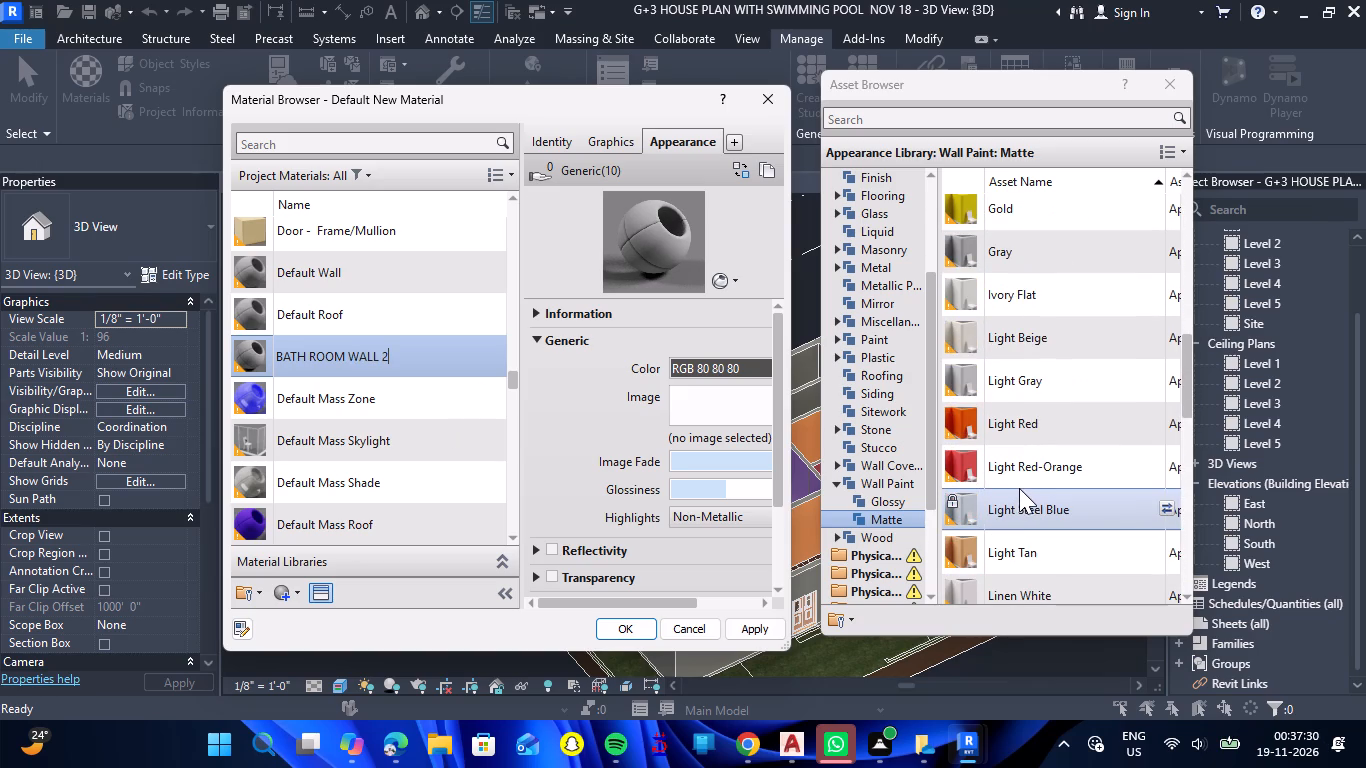
scroll(1019, 487, "down", 2)
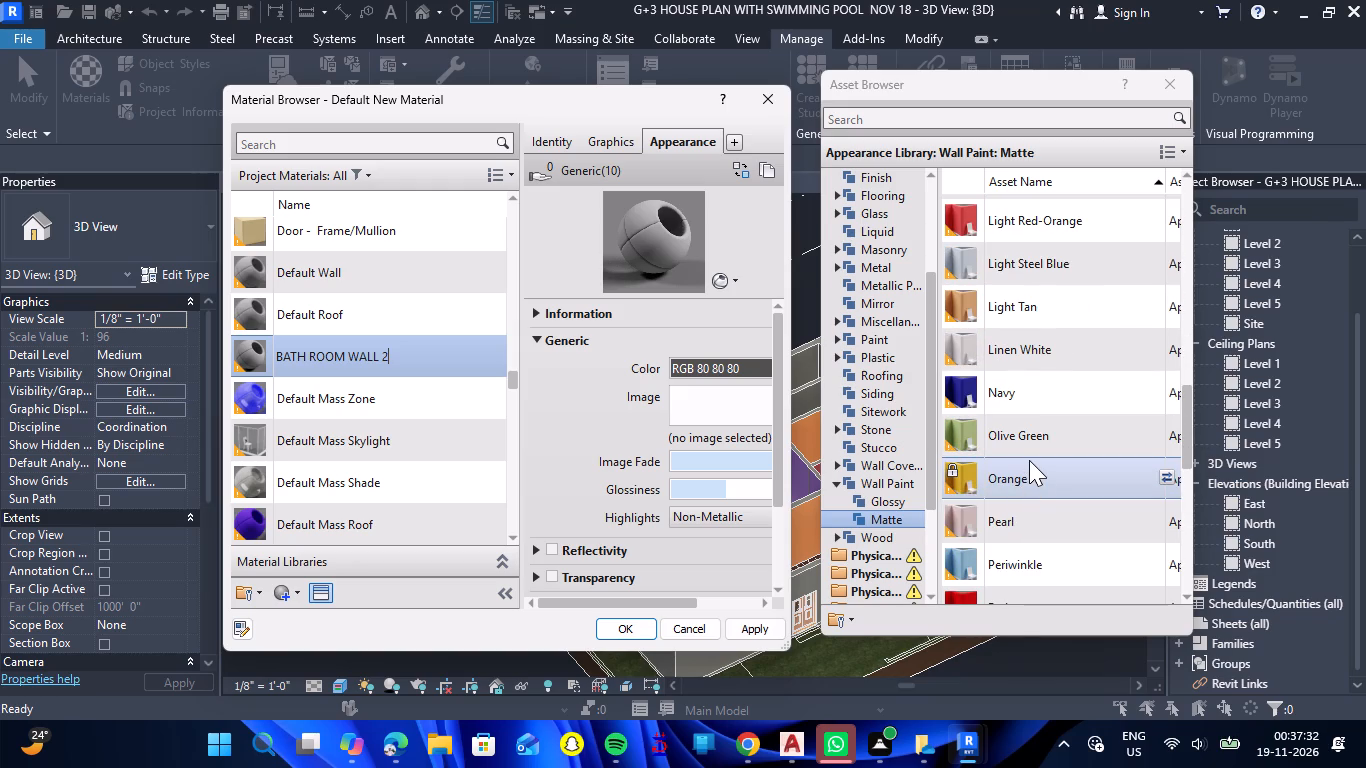
scroll(1029, 460, "down", 1)
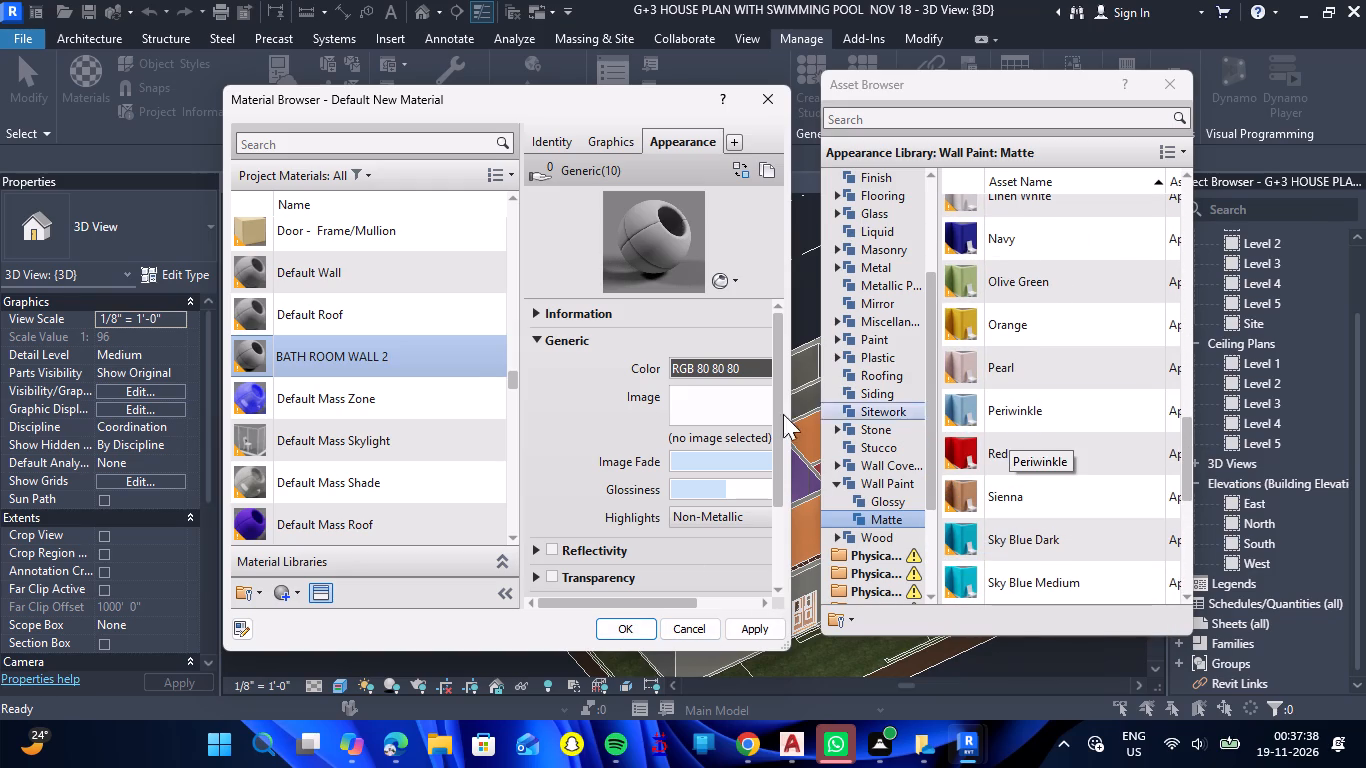
Rename the BATH ROOM WALL 2 material as EXTIEOR WALL 1.
left_click_drag(396, 353, 257, 349)
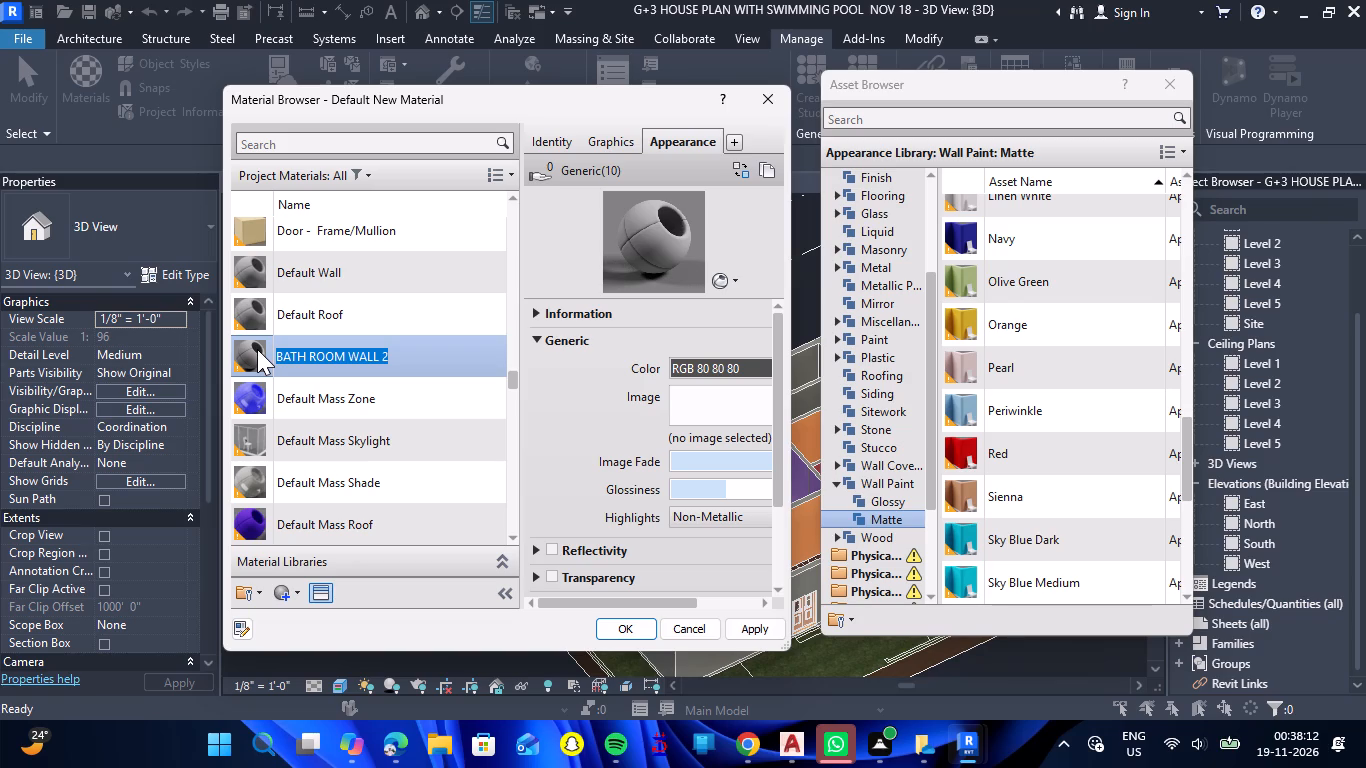
type("EX")
type("TRIOR")
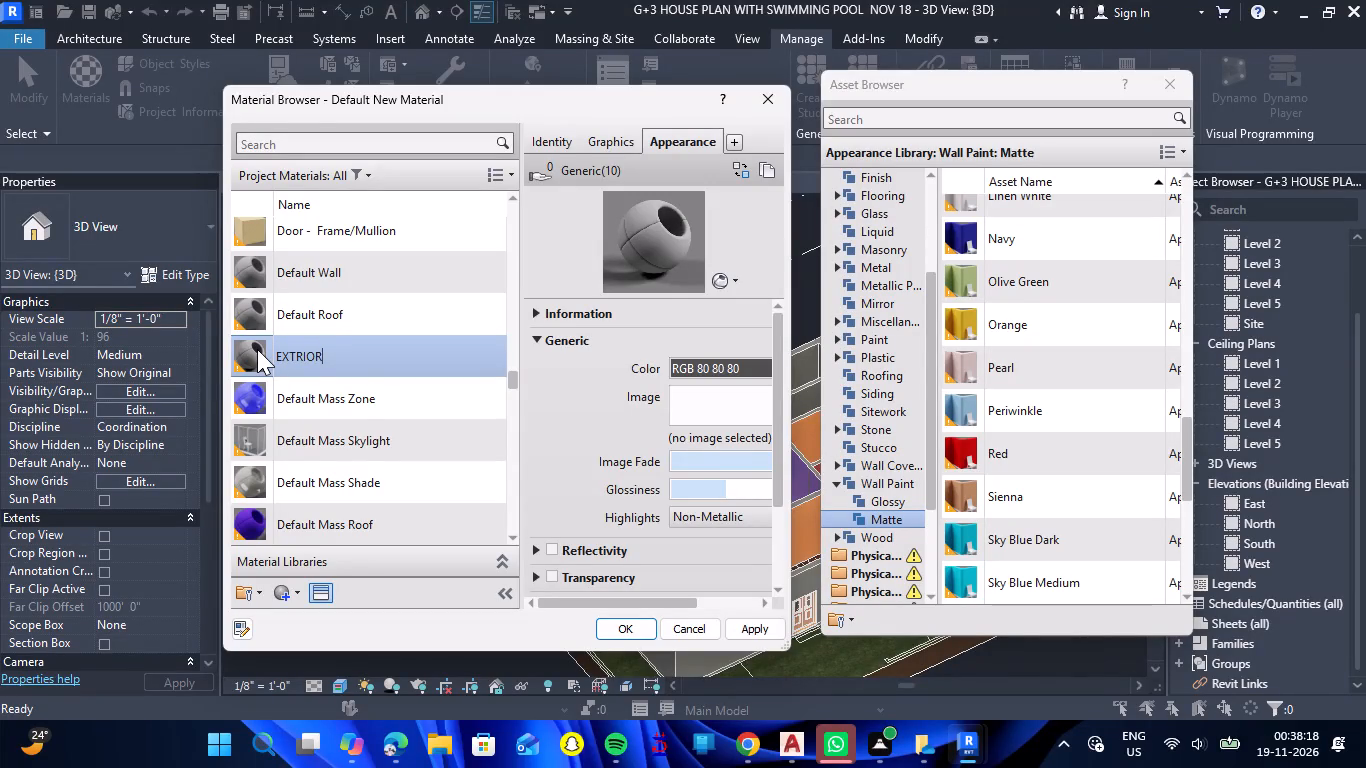
key("BackSpace")
key("BackSpace")
key("BackSpace")
key("BackSpace")
key("BackSpace")
type("TEIOR")
key("BackSpace")
key("BackSpace")
key("BackSpace")
key("BackSpace")
key("BackSpace")
key("BackSpace")
key("BackSpace")
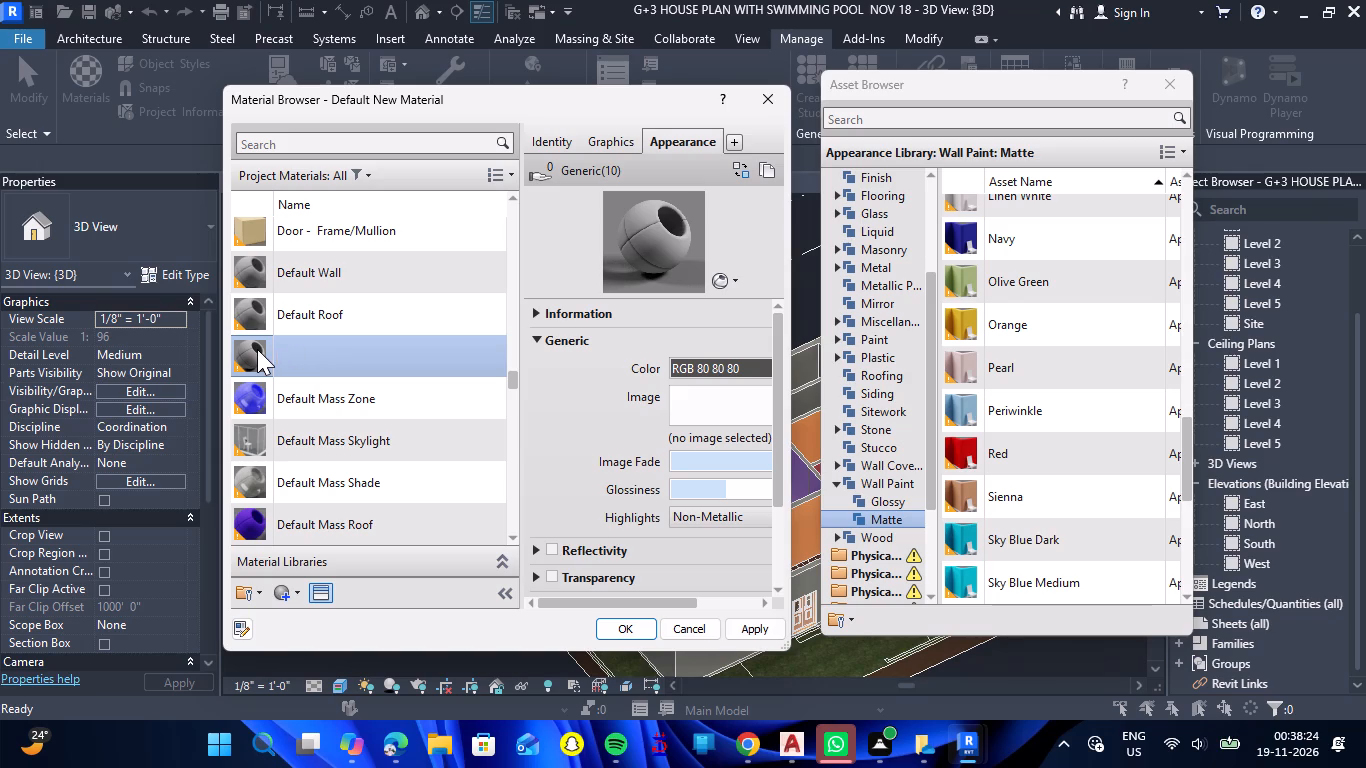
type("EXTIOER")
key("BackSpace")
key("BackSpace")
key("BackSpace")
key("BackSpace")
key("BackSpace")
key("BackSpace")
key("BackSpace")
key("BackSpace")
type("EX")
type("TIEOR")
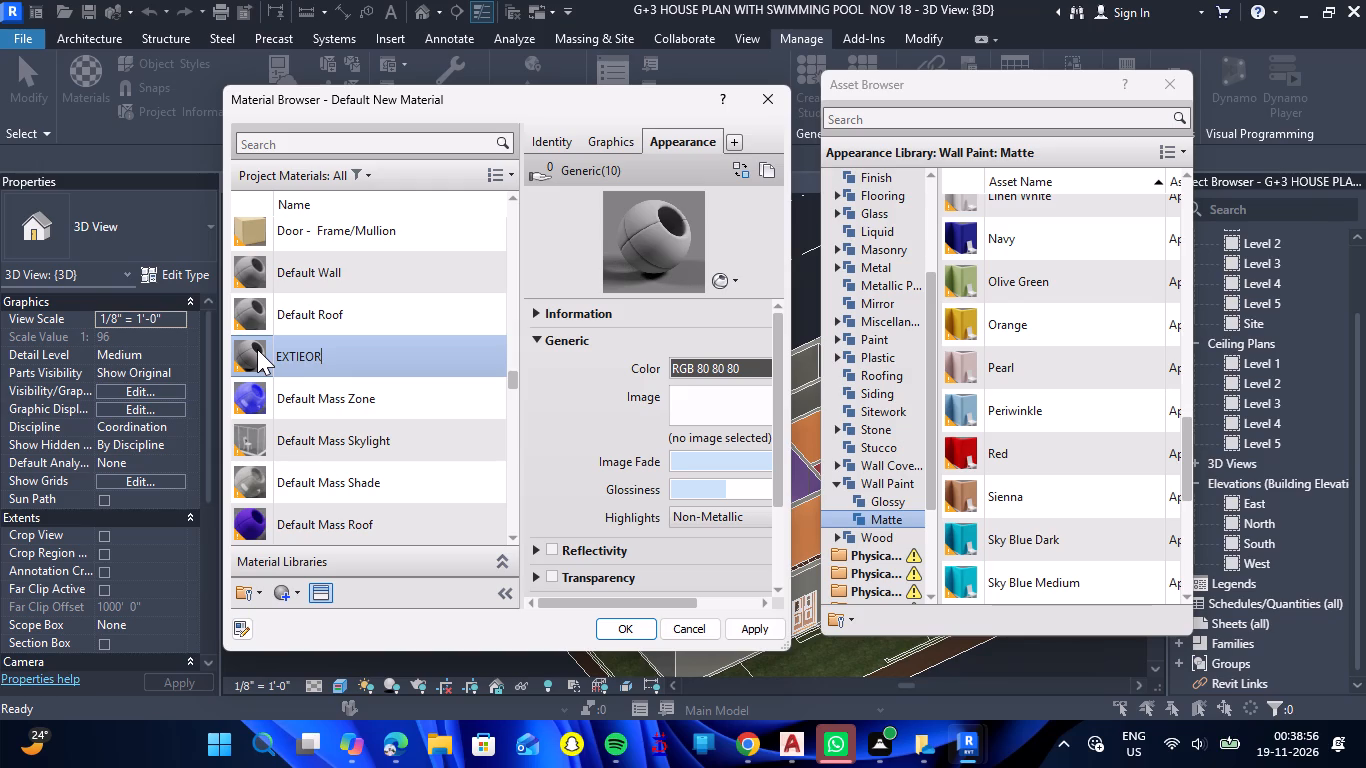
key("space")
type("WALL 1")
Give EXTIEOR WALL 1 the Olive Green appearance from the matte wall paint library, apply it and close the materials.
scroll(1026, 376, "down", 4)
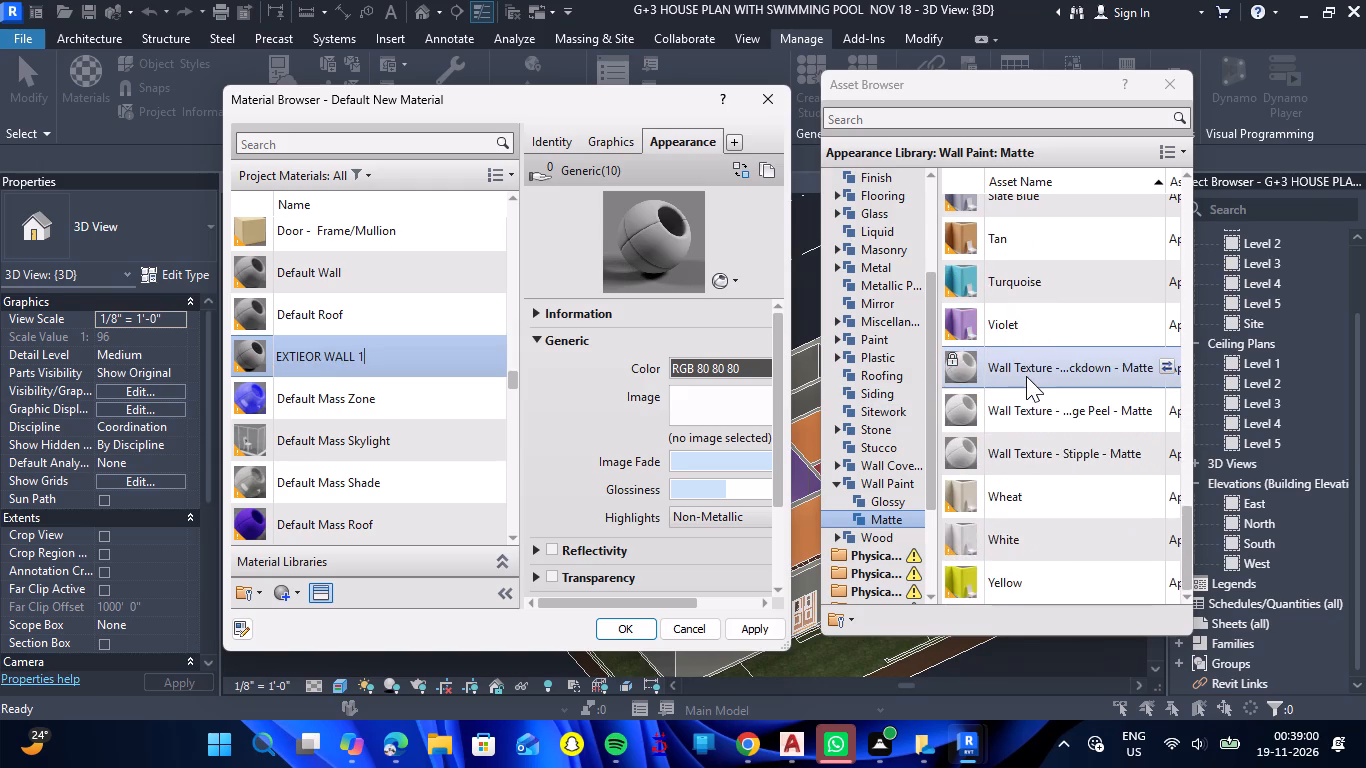
scroll(1026, 376, "up", 7)
scroll(1043, 500, "down", 2)
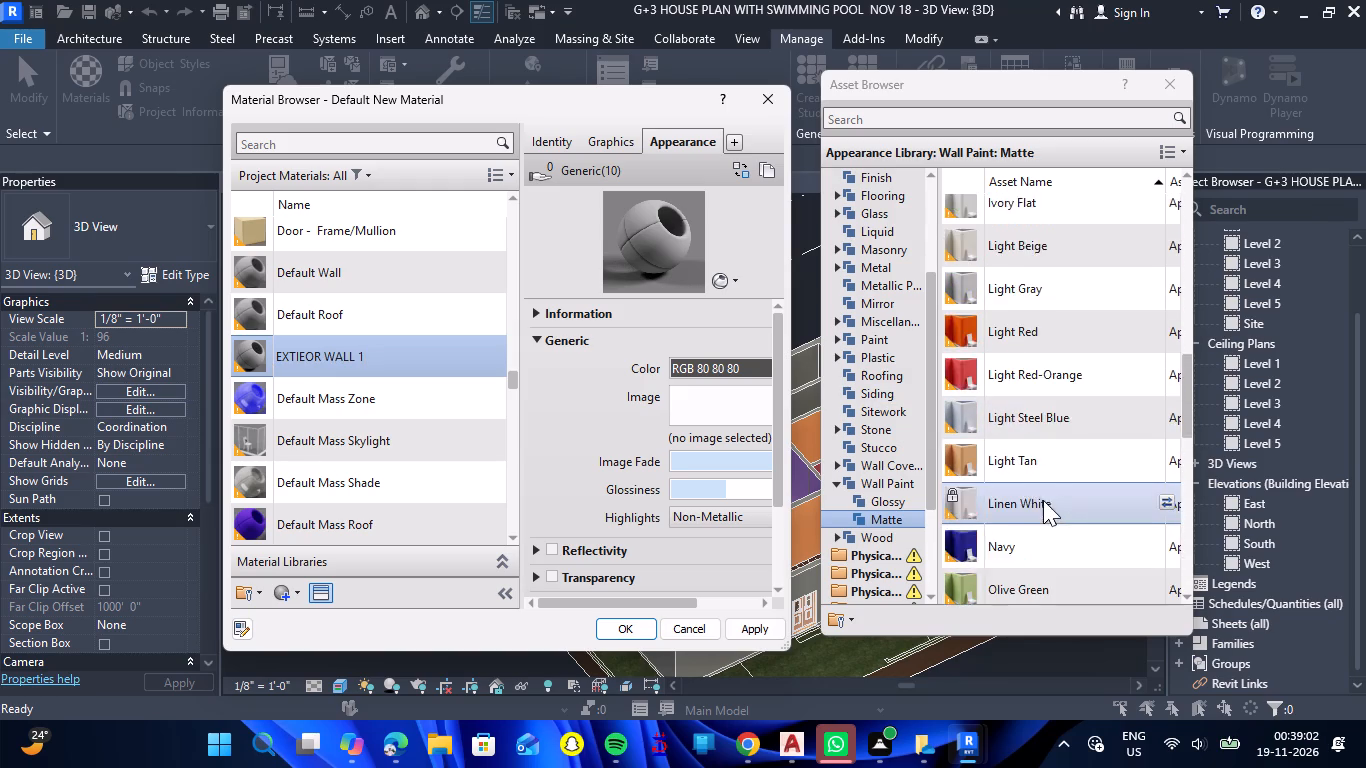
double_click(1046, 479)
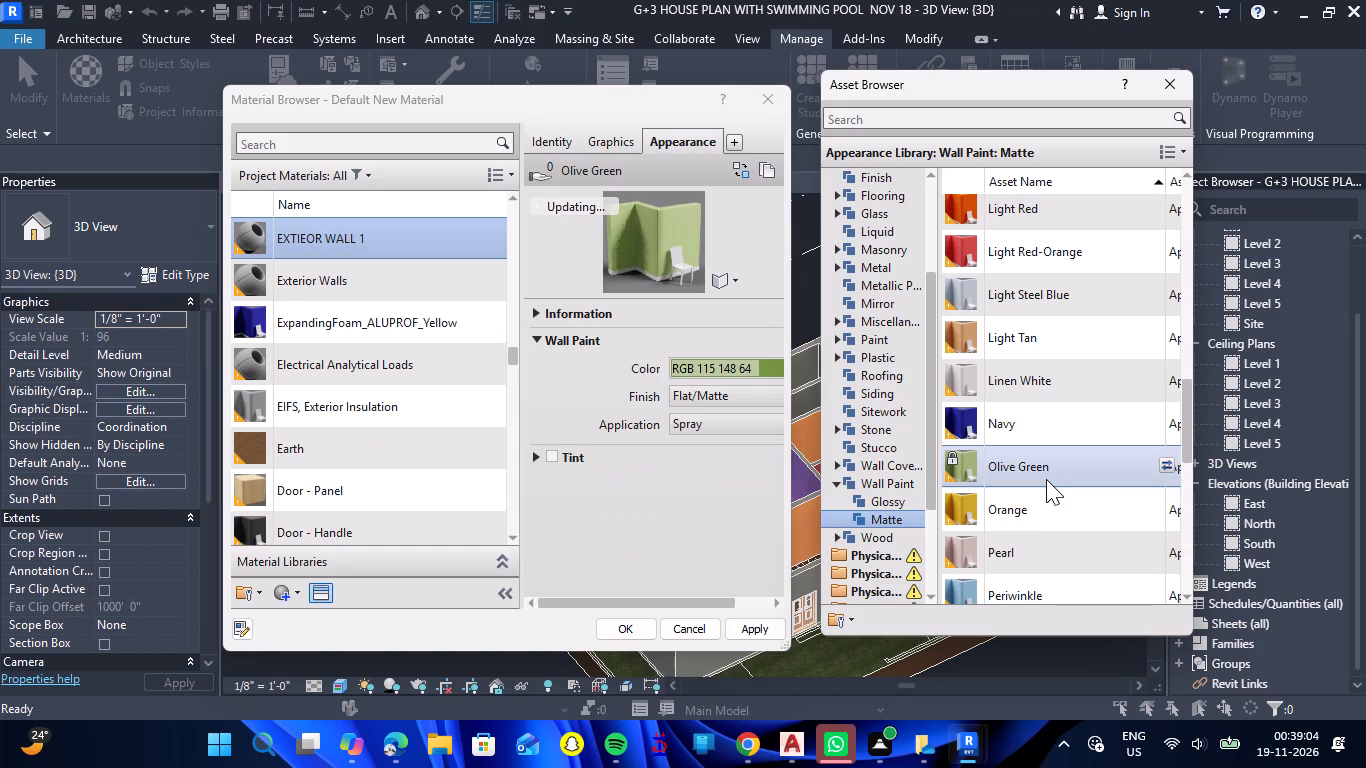
left_click(757, 627)
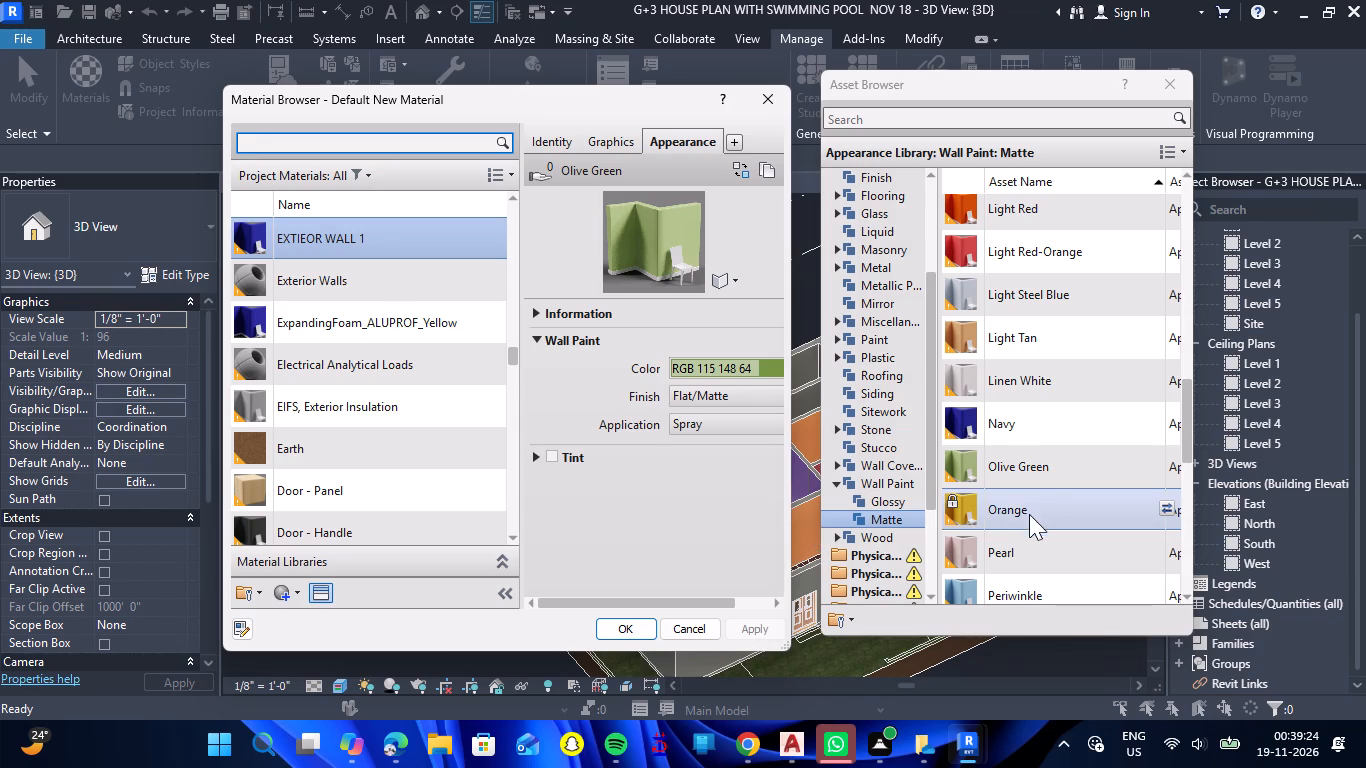
scroll(1035, 508, "up", 5)
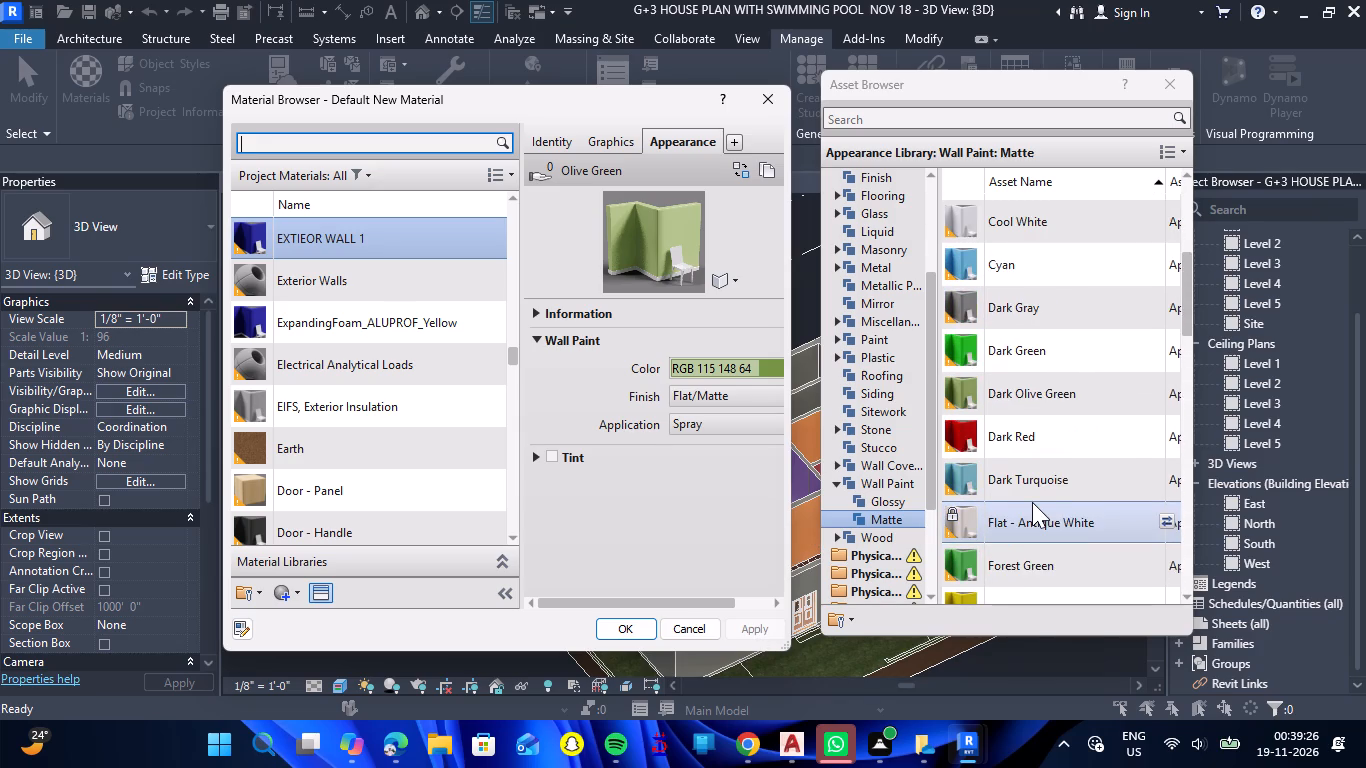
scroll(1032, 502, "up", 2)
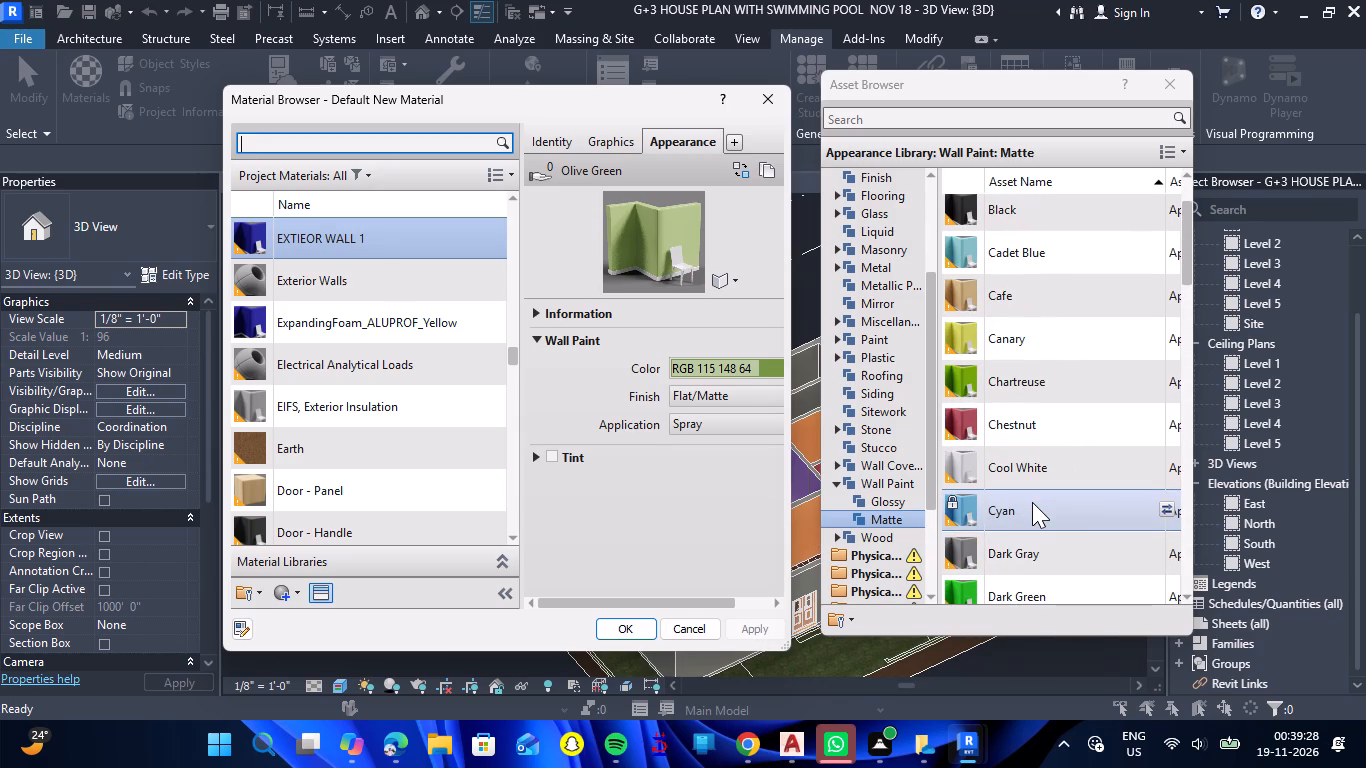
scroll(418, 448, "up", 1)
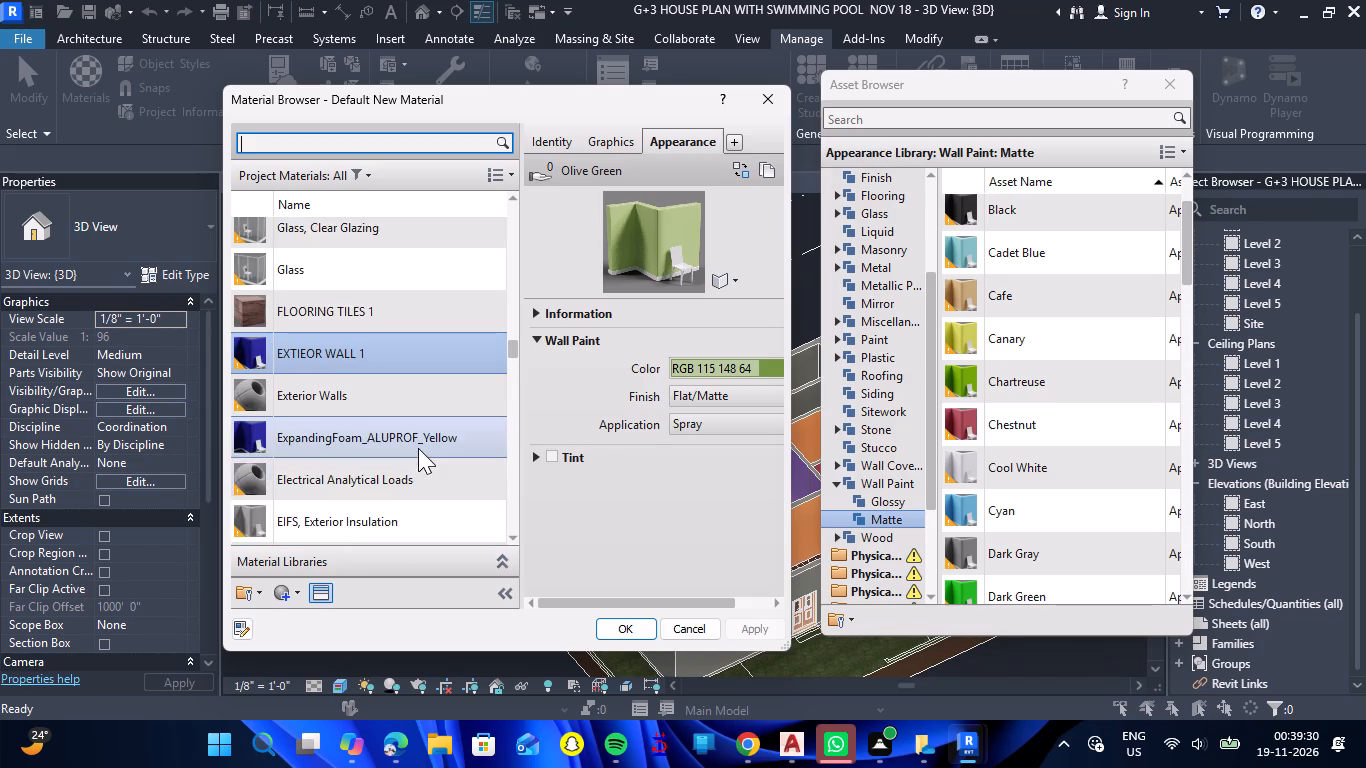
left_click(618, 634)
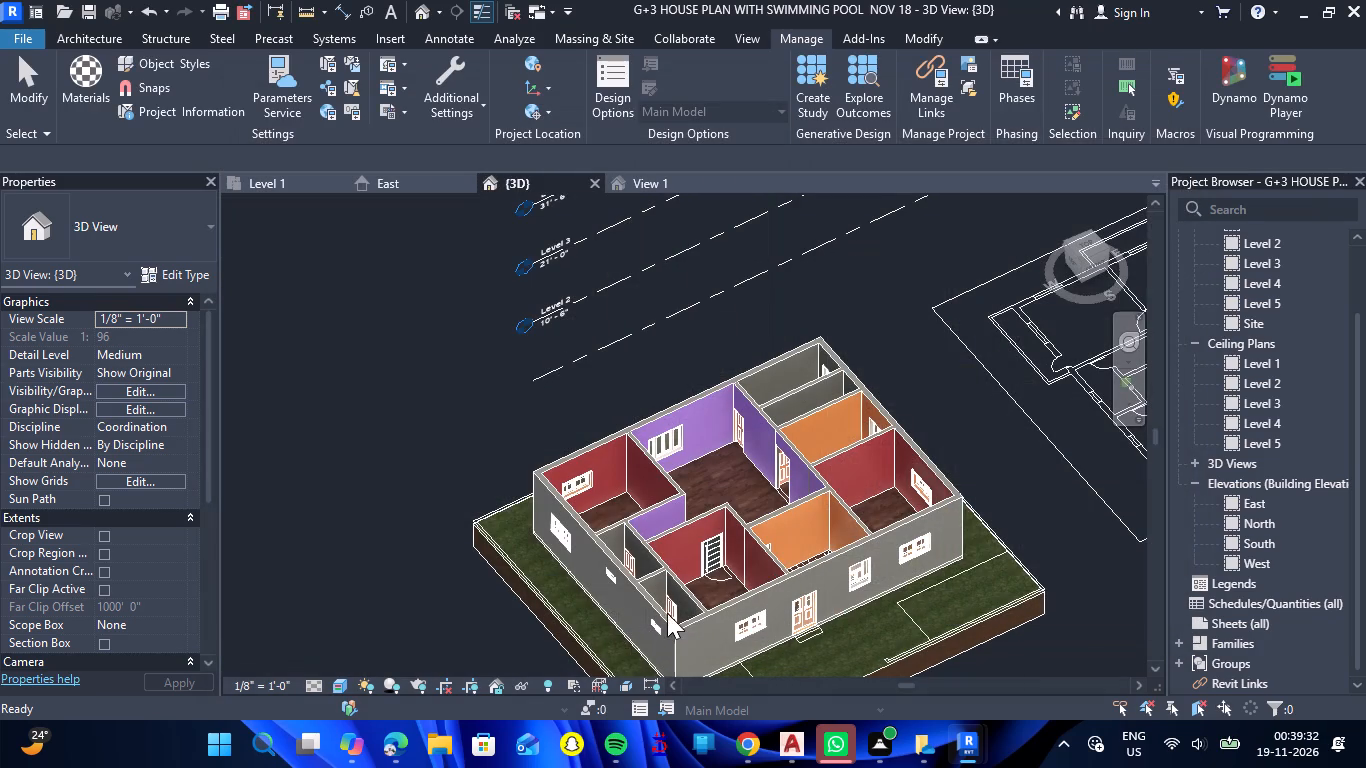
Find the BATH ROOM WALL 1 material with the Paint tool and paint four wall faces in the two bathrooms beside the near red bedroom.
key("p")
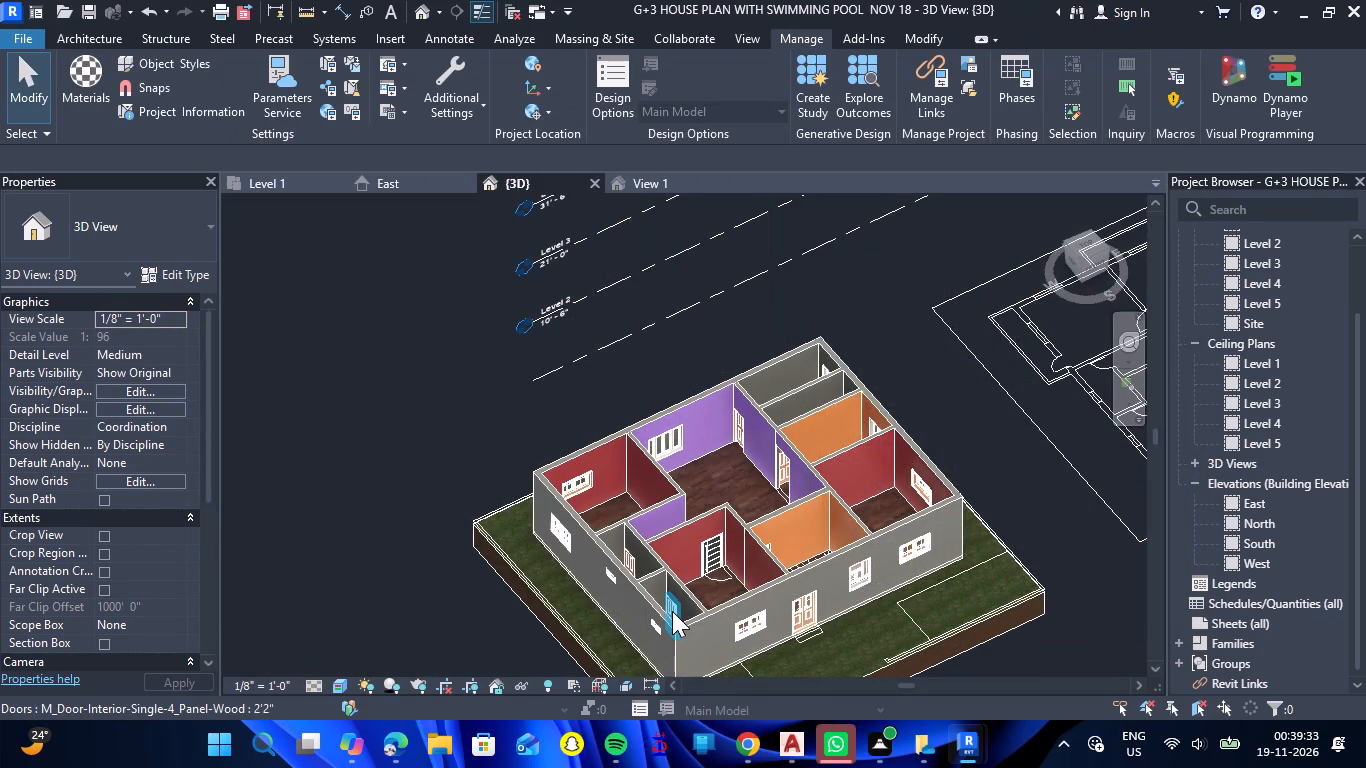
key("t")
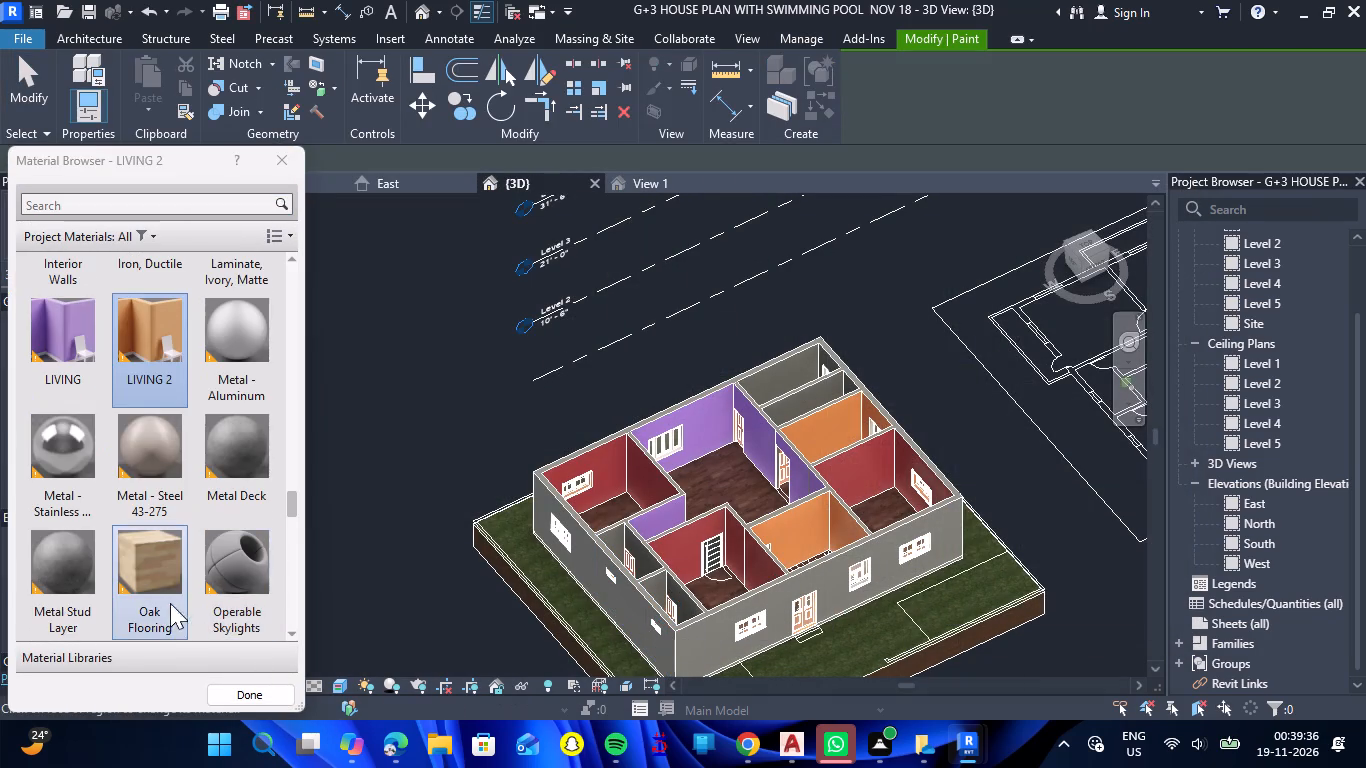
scroll(161, 500, "down", 4)
scroll(161, 500, "up", 3)
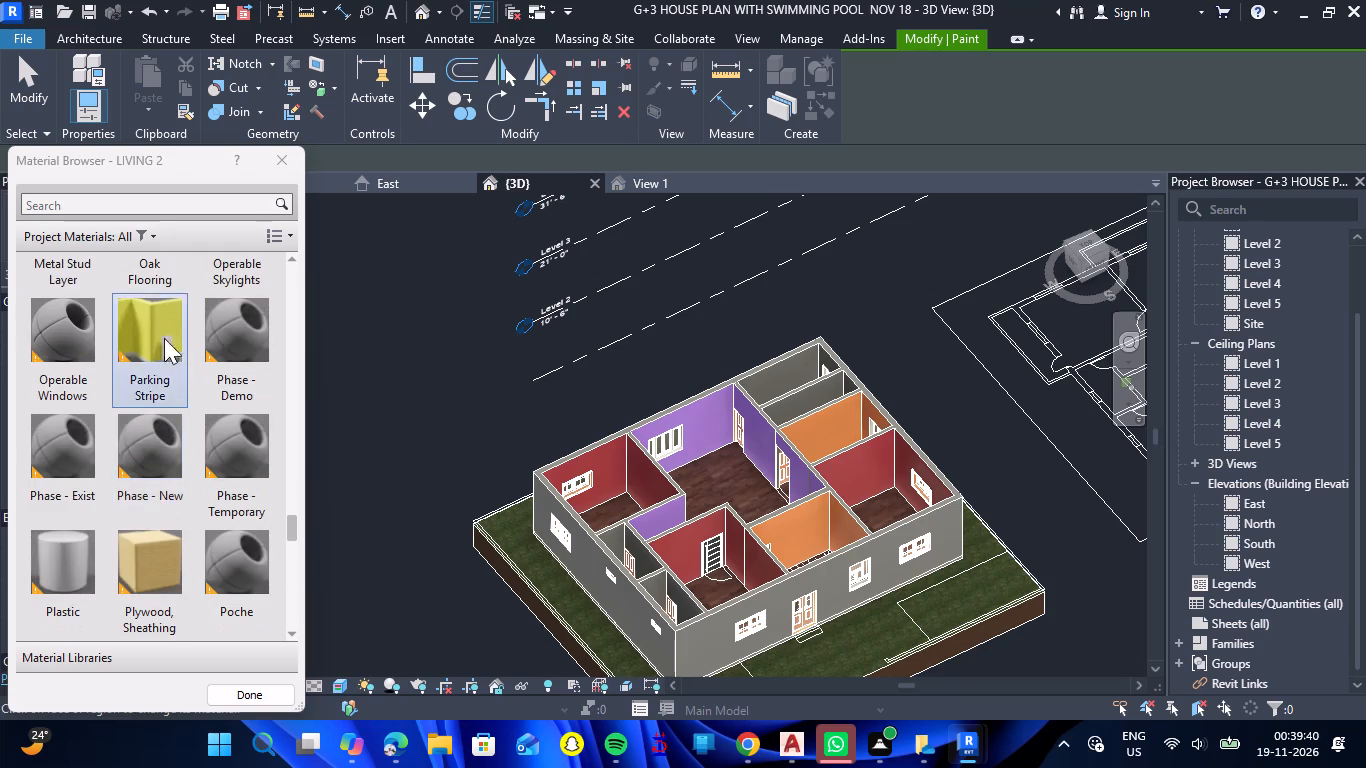
left_click(204, 205)
type("BATH")
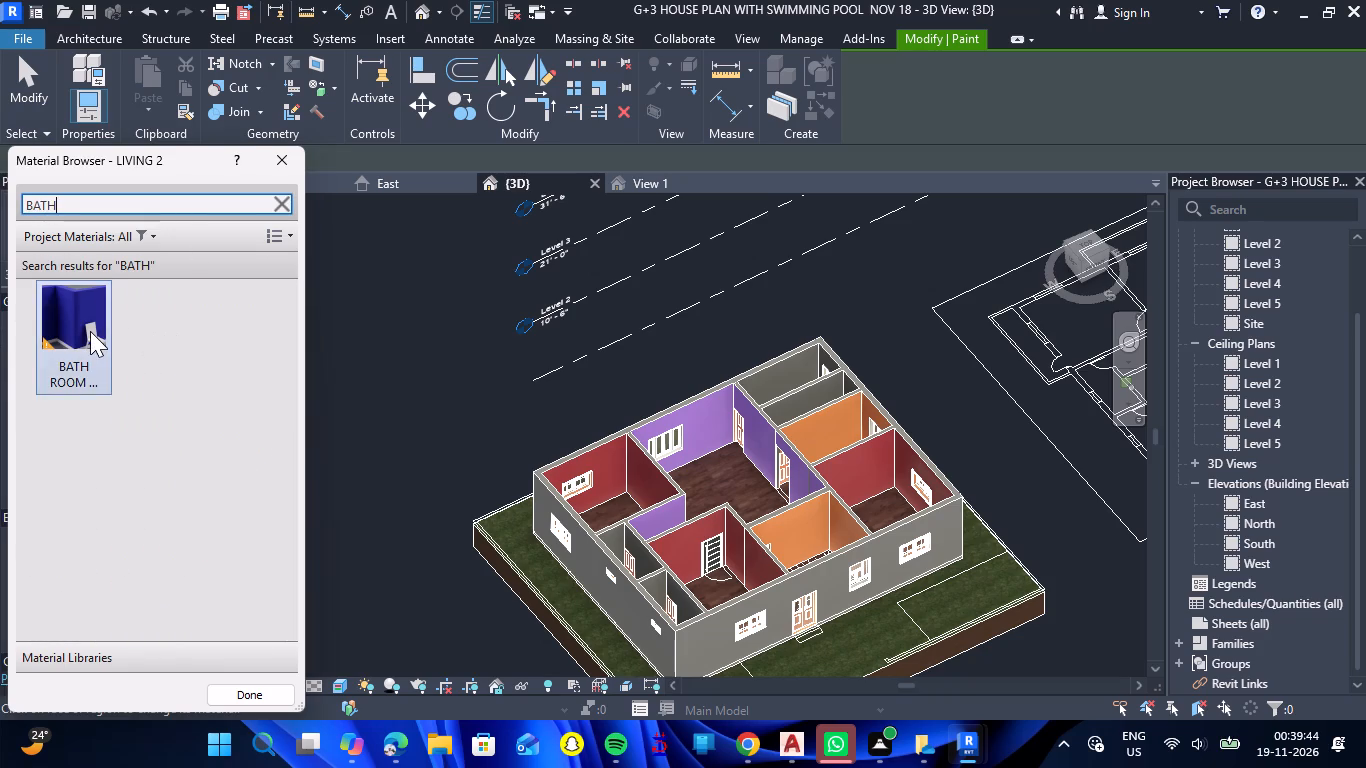
left_click(90, 331)
scroll(643, 568, "up", 5)
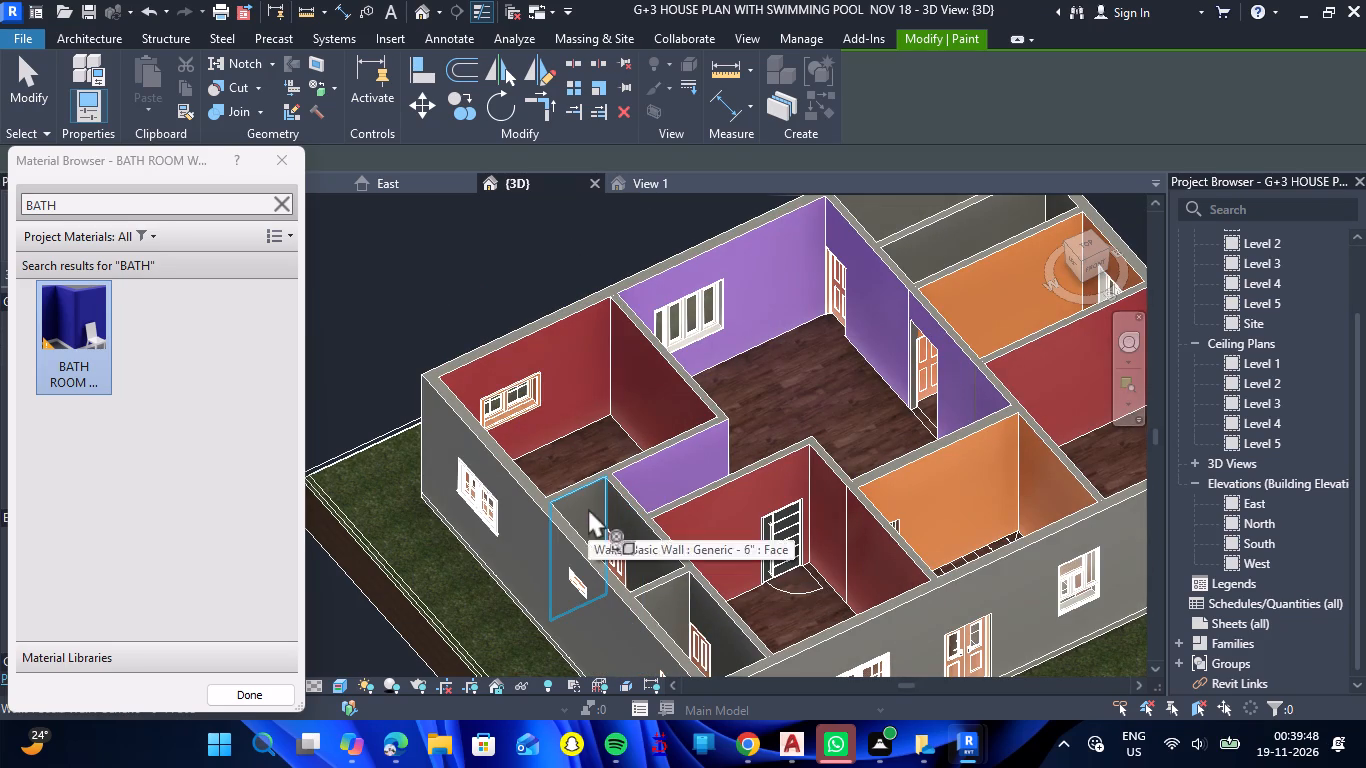
left_click(588, 508)
left_click(628, 517)
left_click(657, 539)
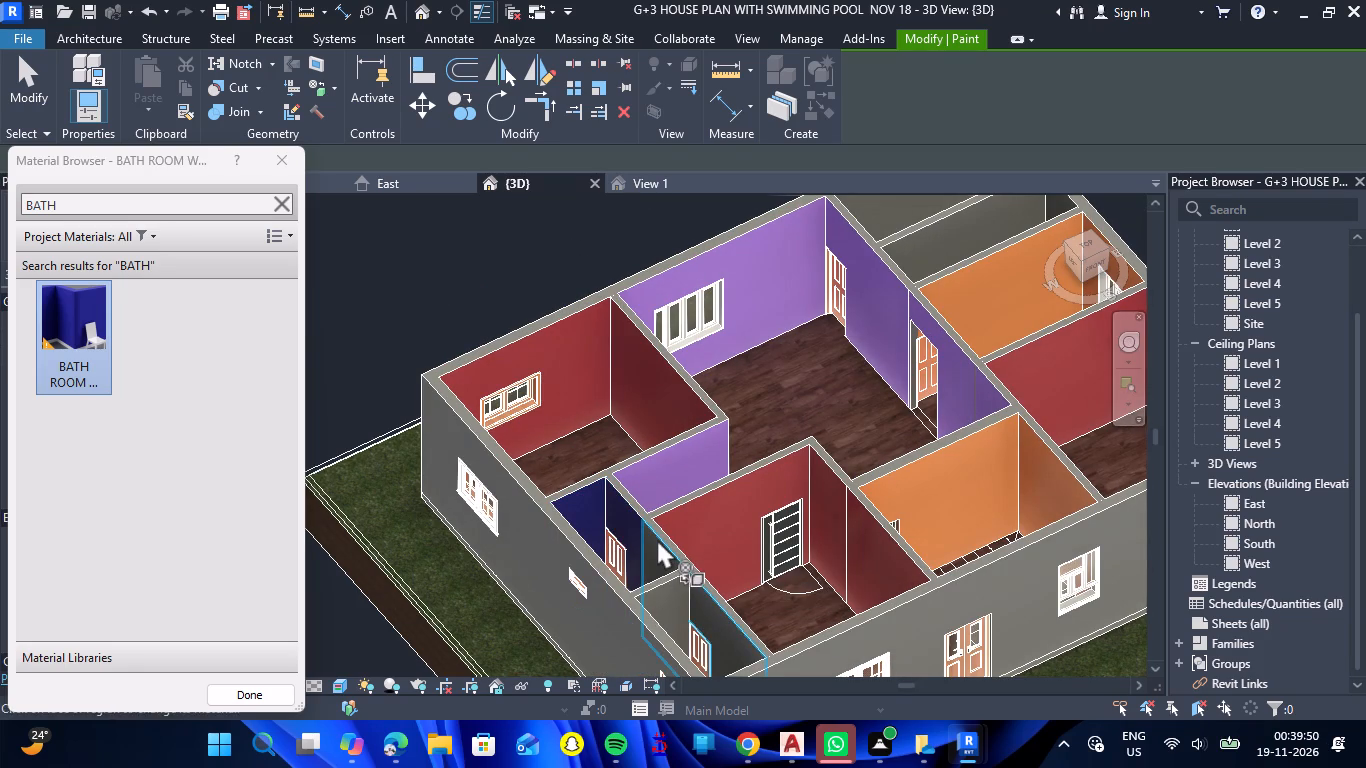
left_click(667, 597)
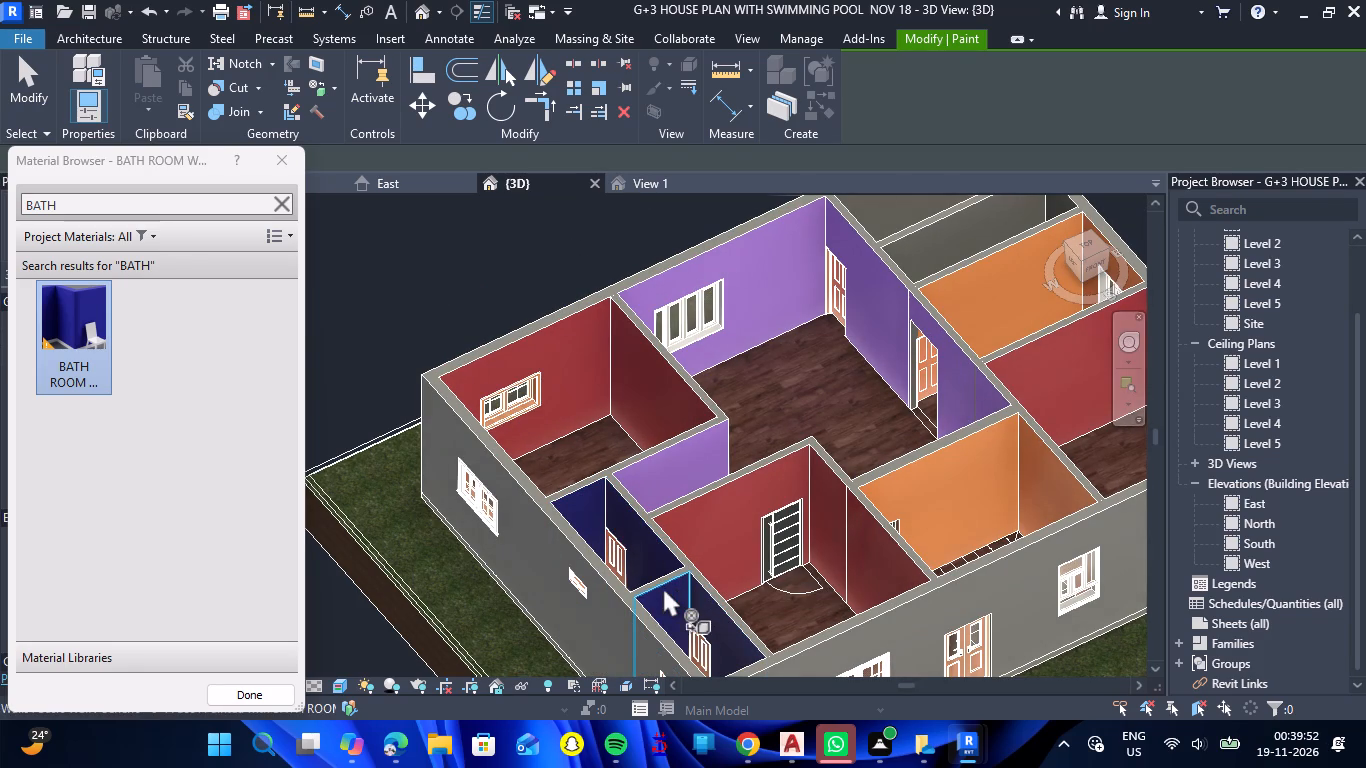
Paint three wall faces of the two rooms in the house's far corner, behind the orange room, with BATH ROOM WALL 1.
scroll(670, 567, "down", 4)
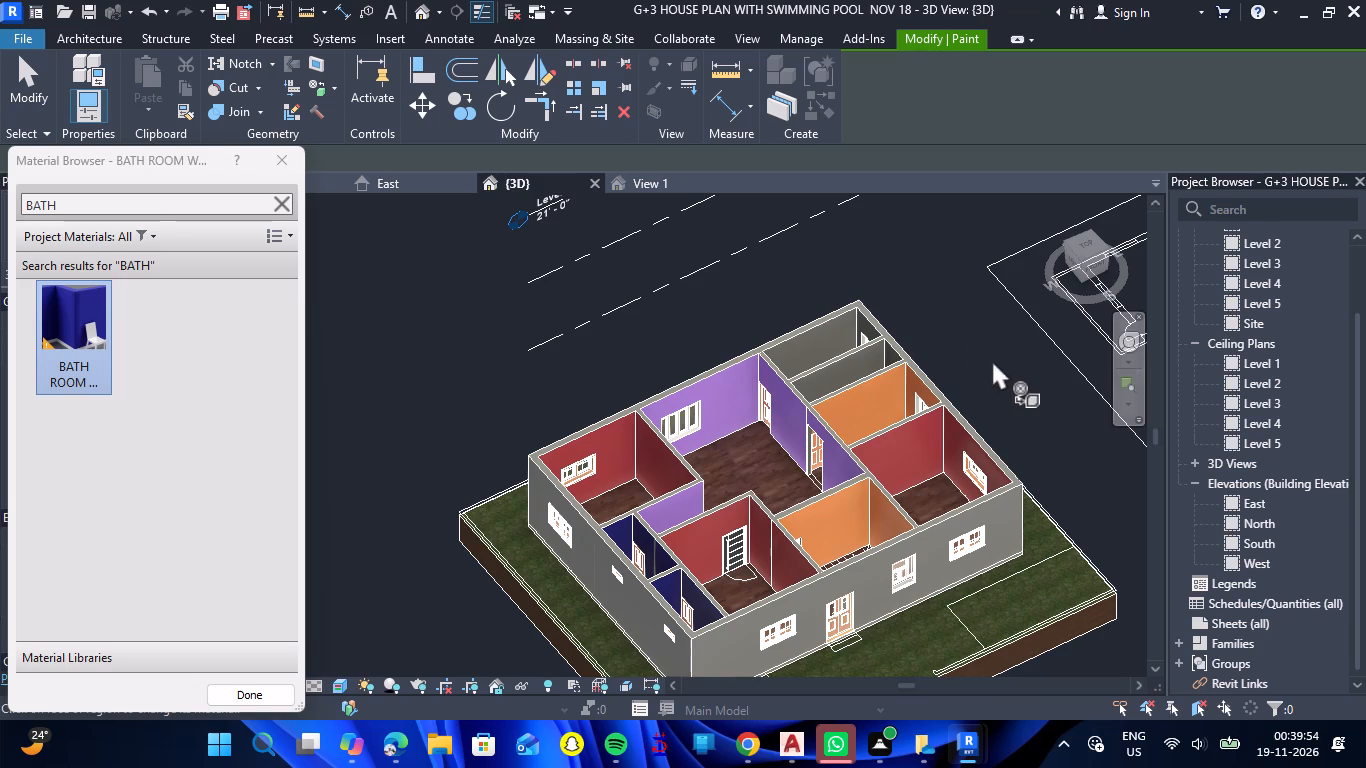
left_click(829, 325)
scroll(834, 325, "up", 7)
left_click(928, 319)
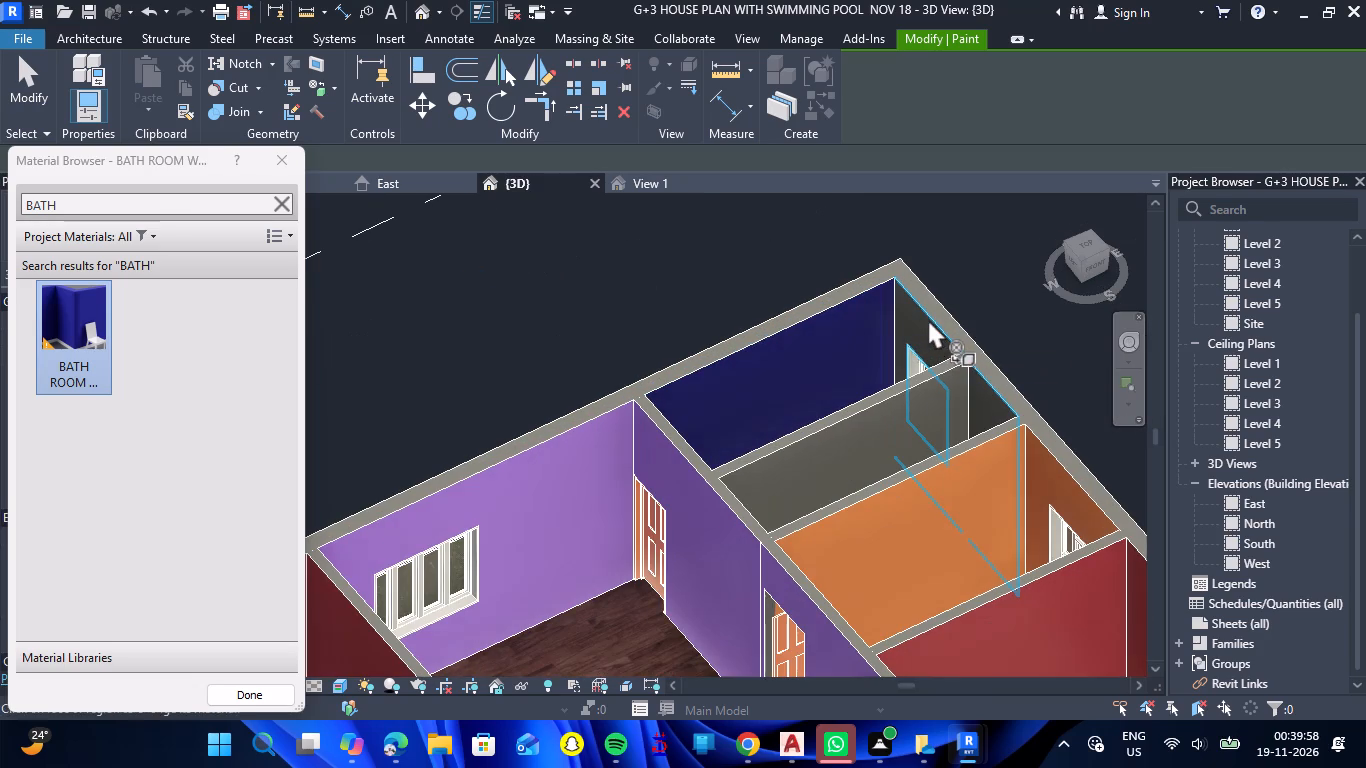
left_click(904, 405)
From the opposite side of the house, paint the remaining grey wall faces in both pairs of bathrooms with BATH ROOM WALL 1.
scroll(873, 369, "down", 6)
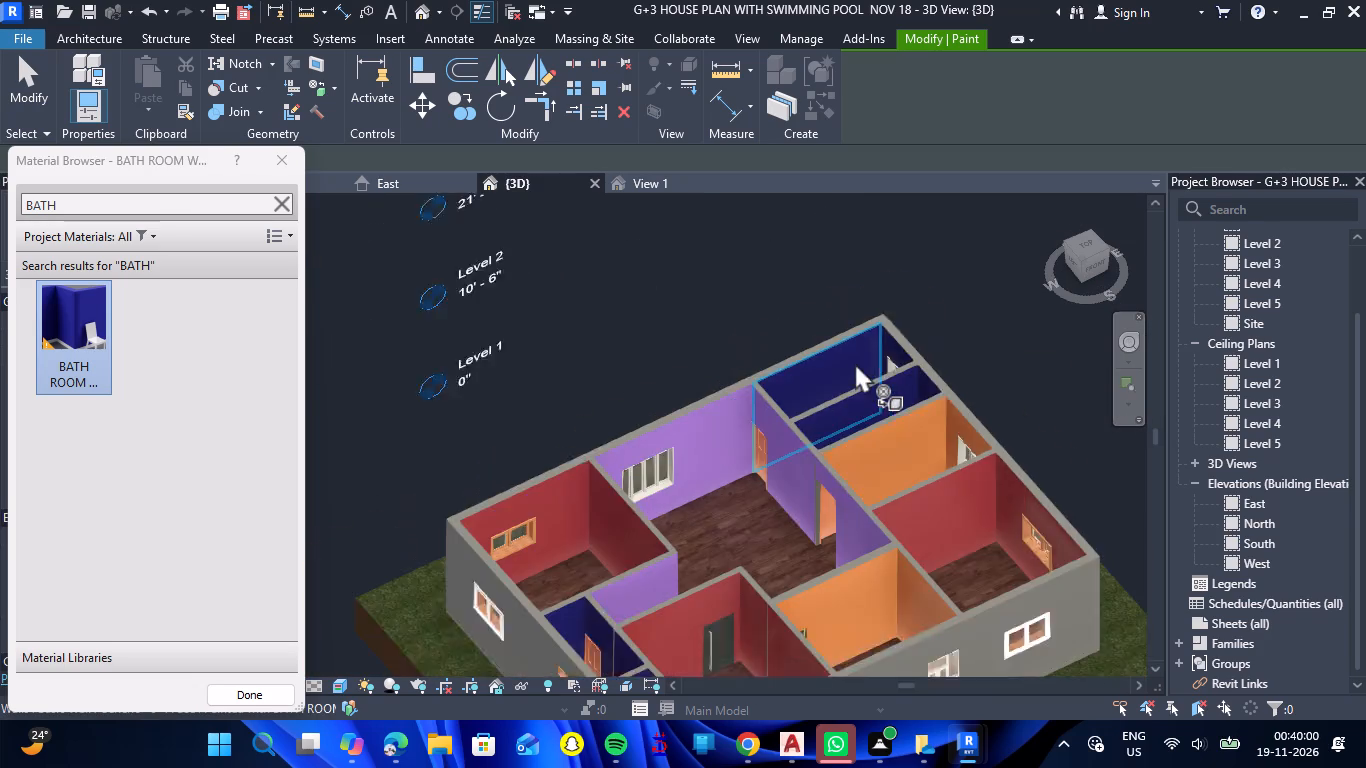
scroll(861, 360, "down", 3)
left_click_drag(1054, 435, 1053, 435, "shift")
right_click_drag(1054, 435, 1053, 435, "shift")
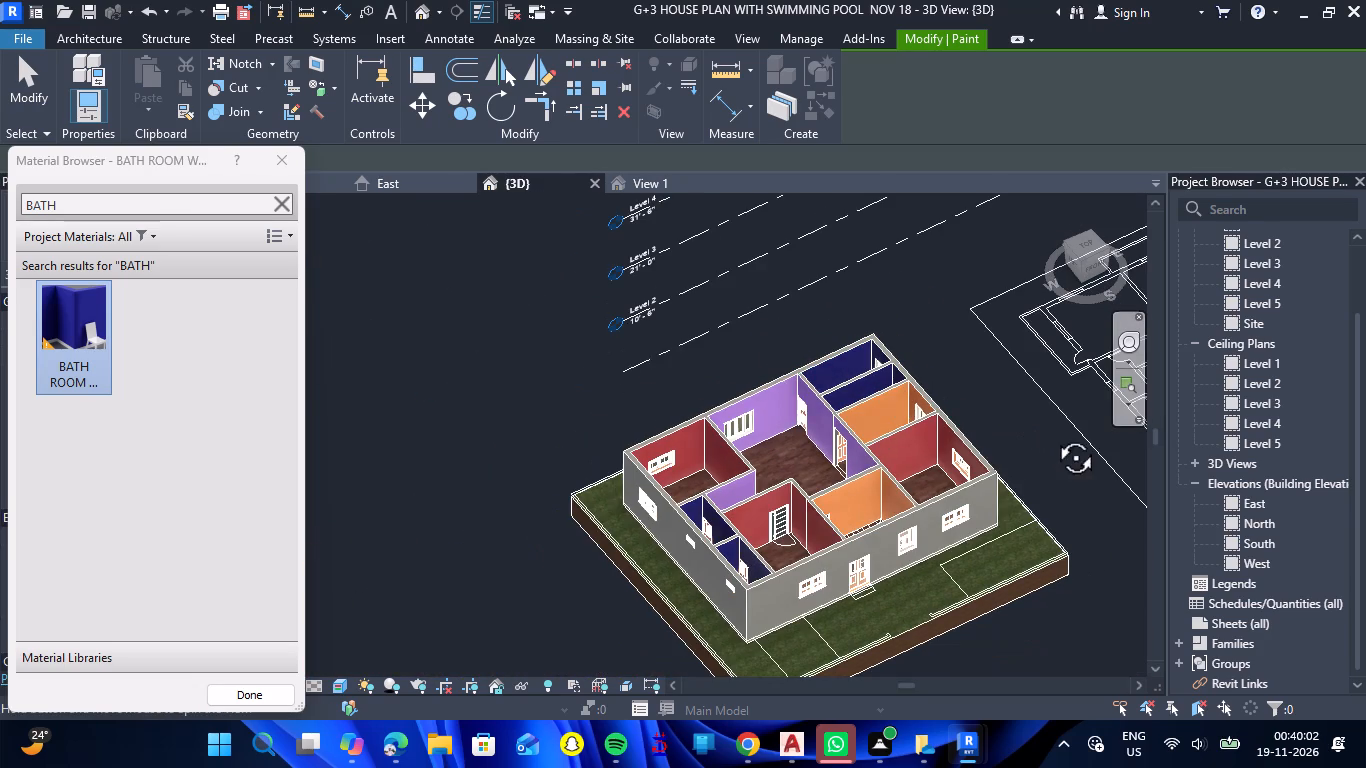
left_click_drag(1053, 435, 706, 456, "shift")
right_click_drag(1053, 435, 706, 456, "shift")
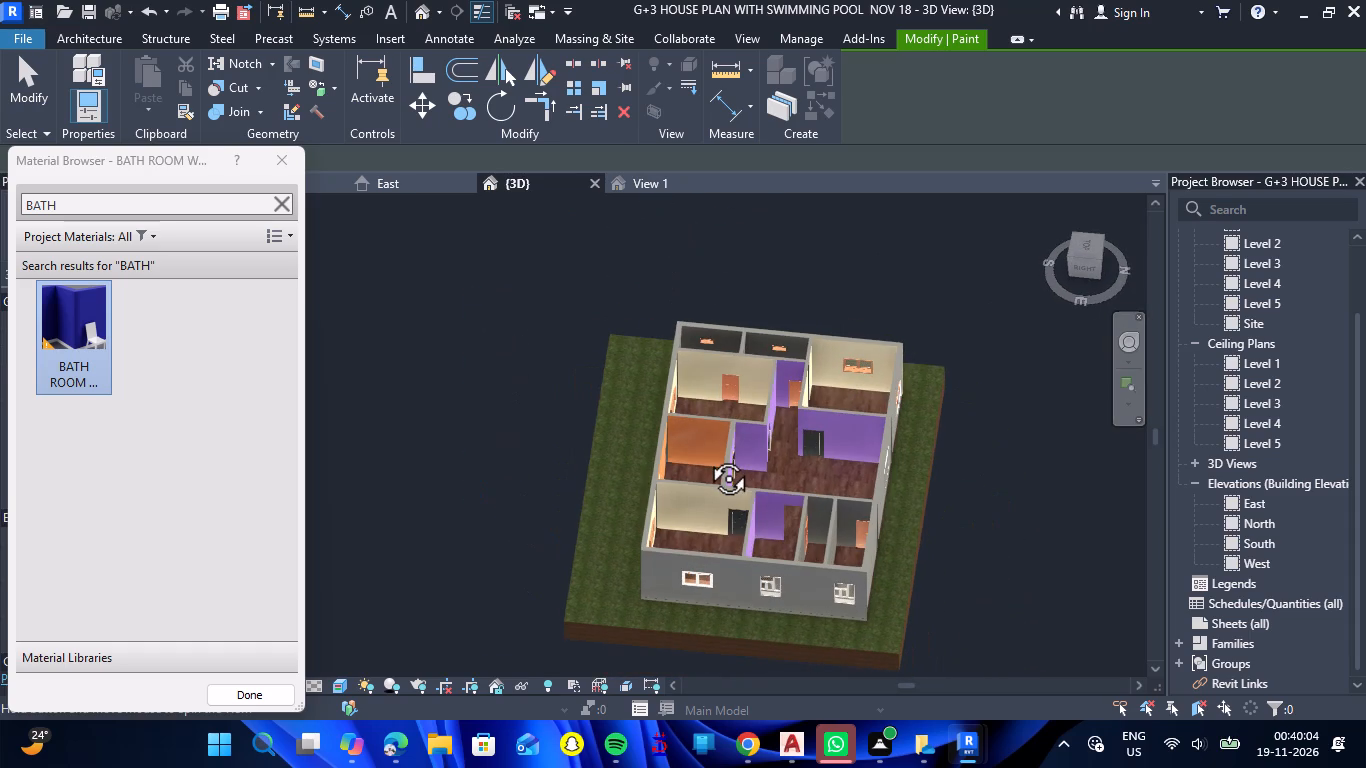
left_click_drag(706, 456, 719, 462, "shift")
right_click_drag(706, 456, 719, 462, "shift")
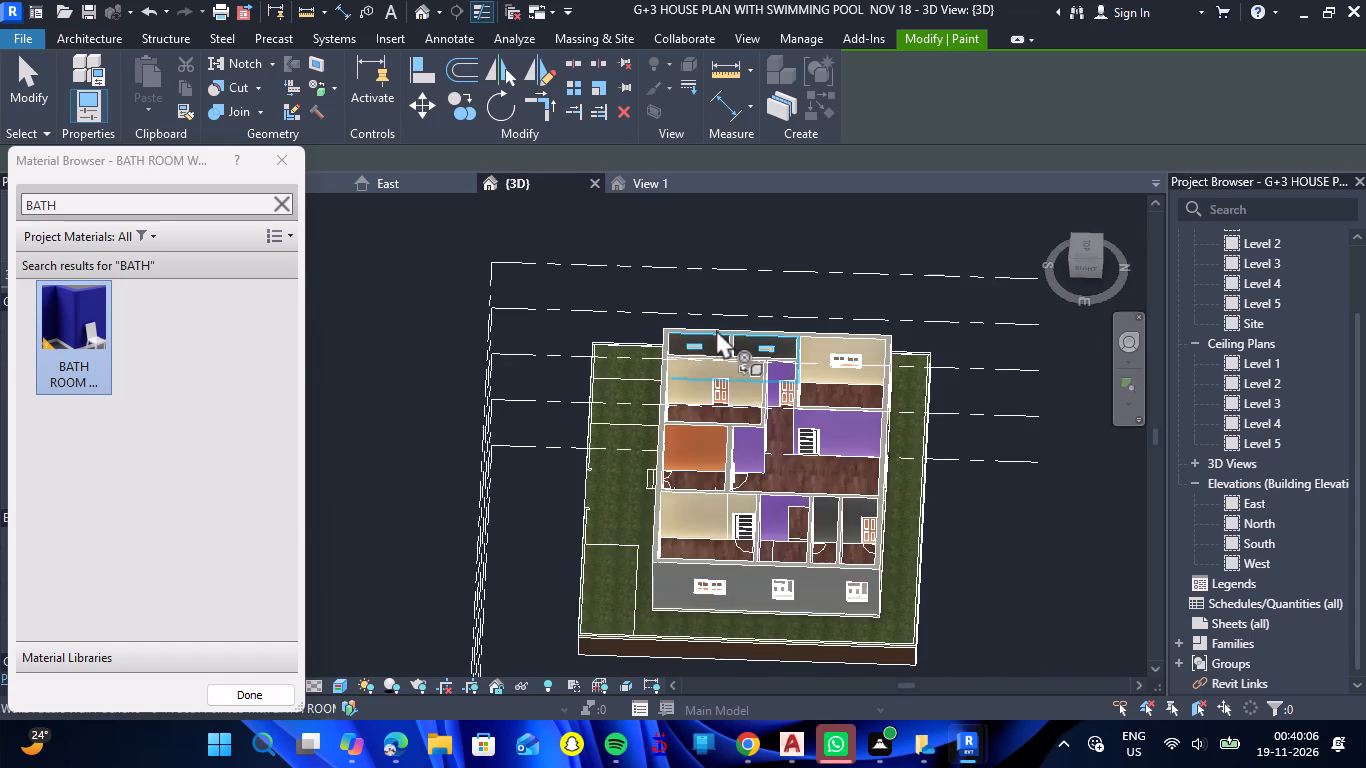
scroll(716, 329, "up", 7)
left_click(714, 345)
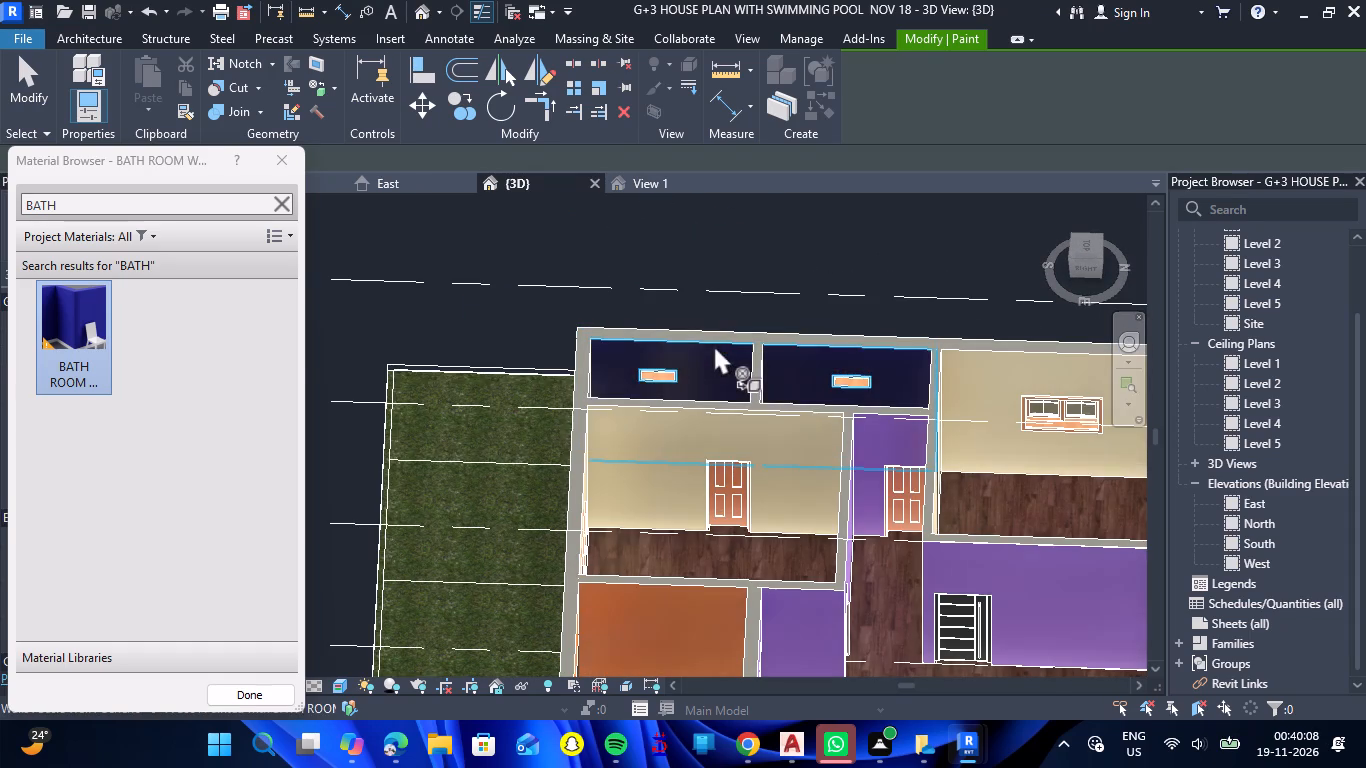
scroll(715, 345, "down", 6)
scroll(849, 568, "up", 6)
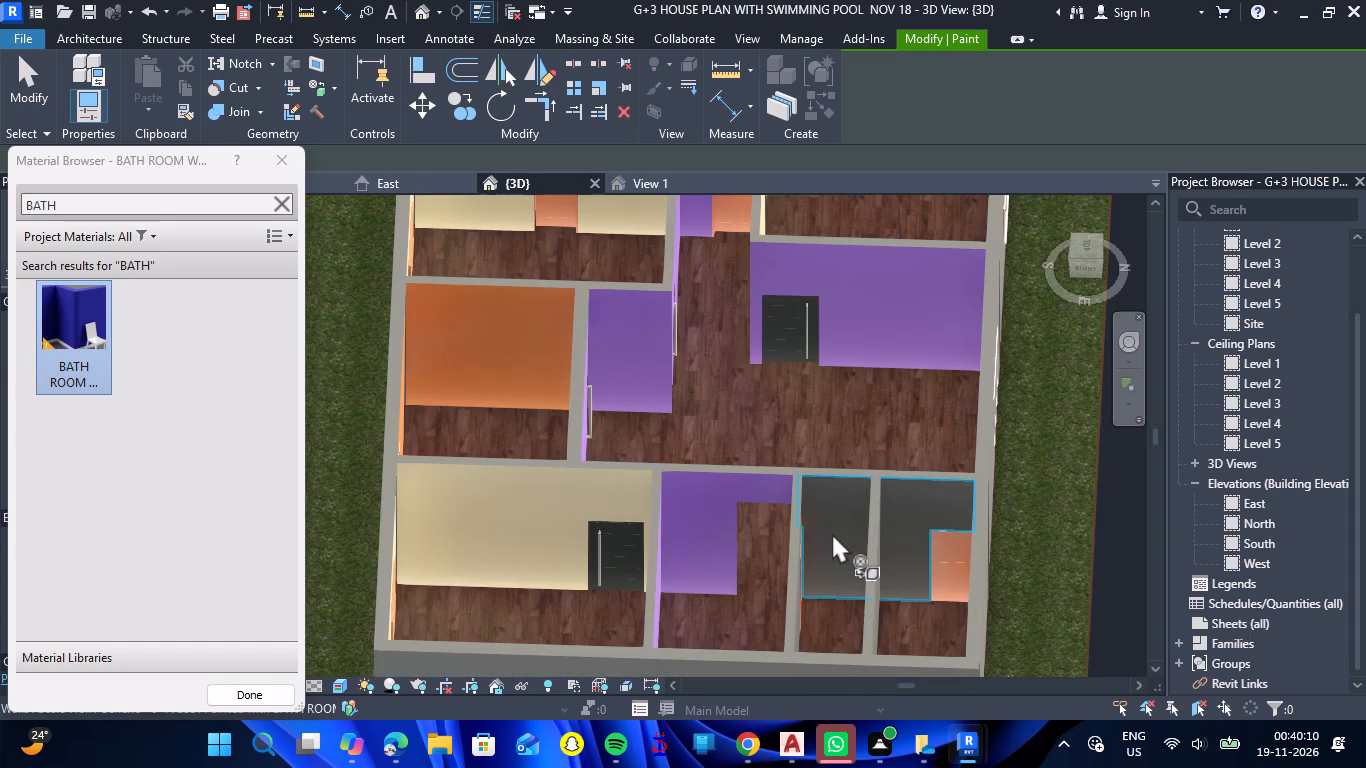
left_click(832, 533)
scroll(846, 529, "down", 4)
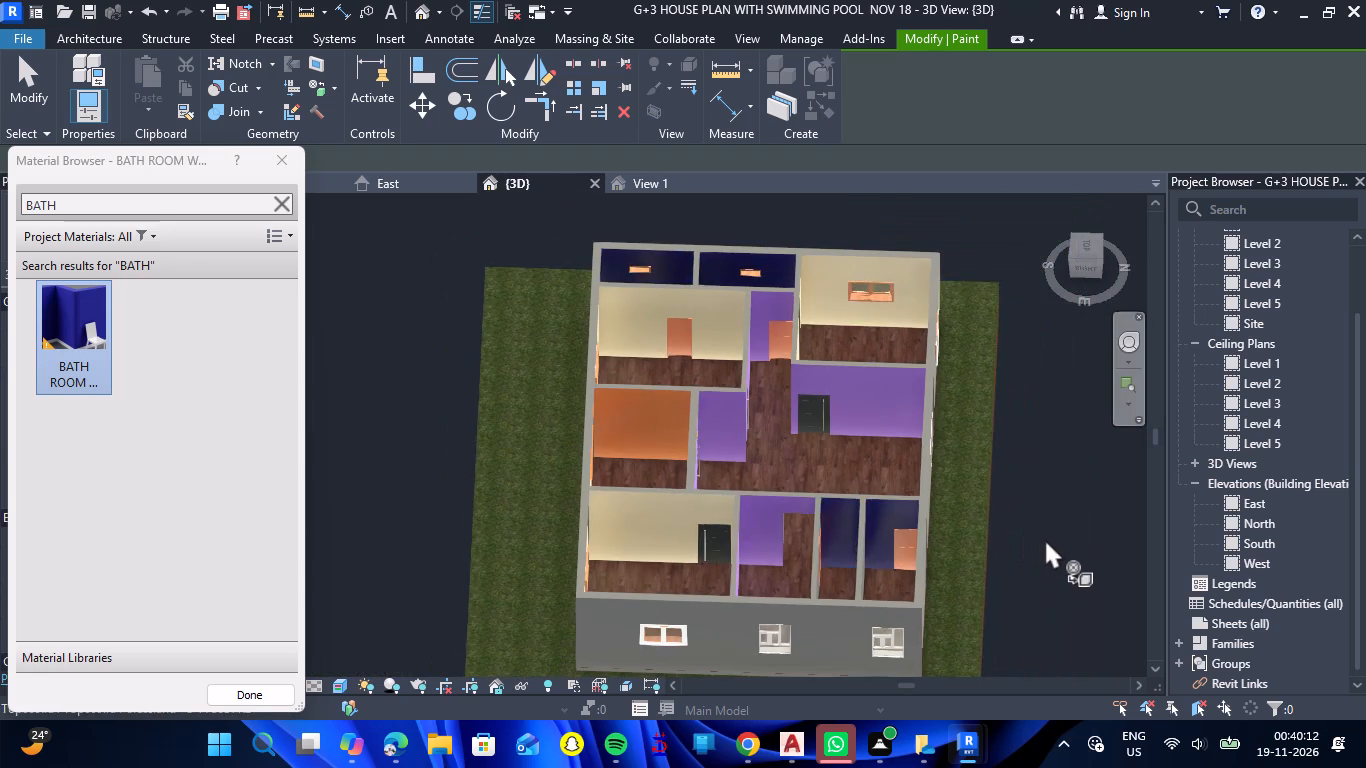
Paint the two remaining grey wall faces in the pair of small corner rooms beside the purple-walled room with BATH ROOM WALL 1.
left_click_drag(1045, 539, 900, 586, "shift")
right_click_drag(1045, 539, 900, 586, "shift")
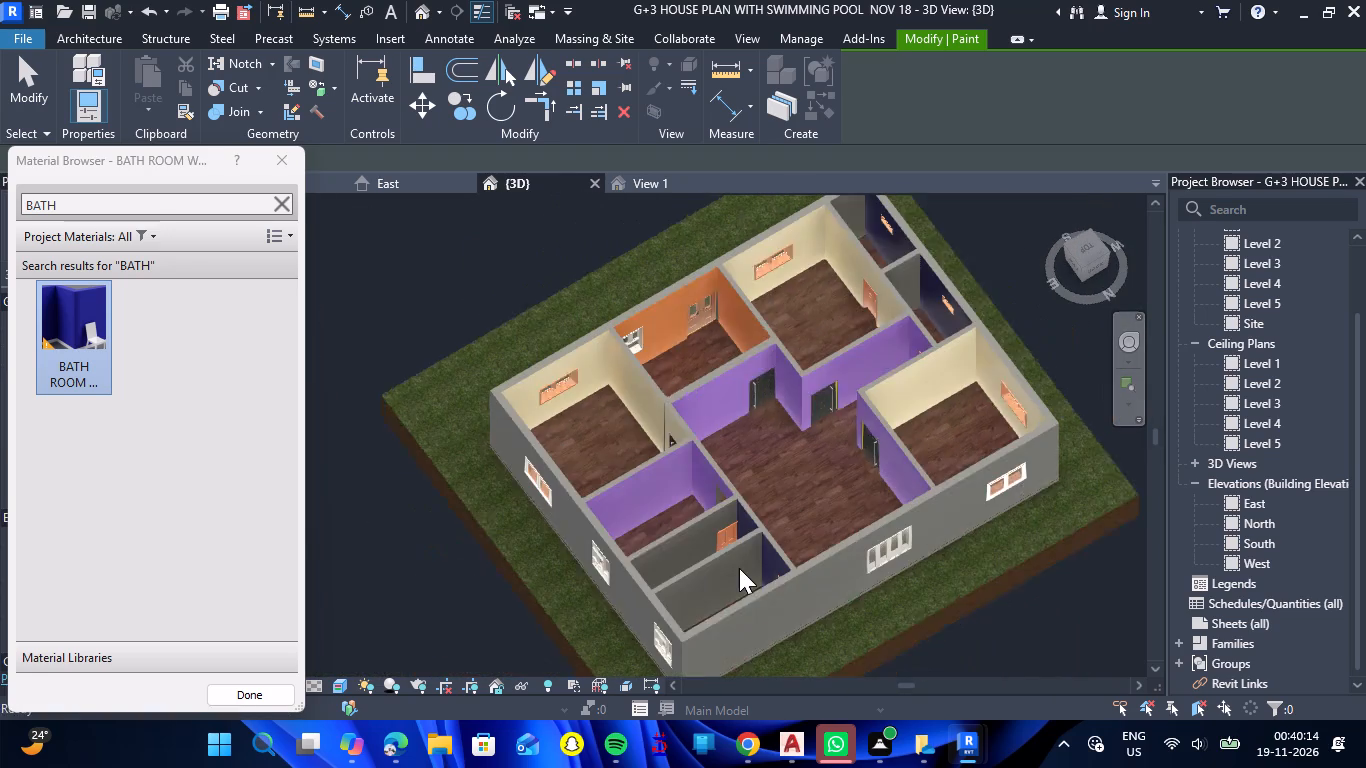
left_click(729, 568)
left_click(688, 542)
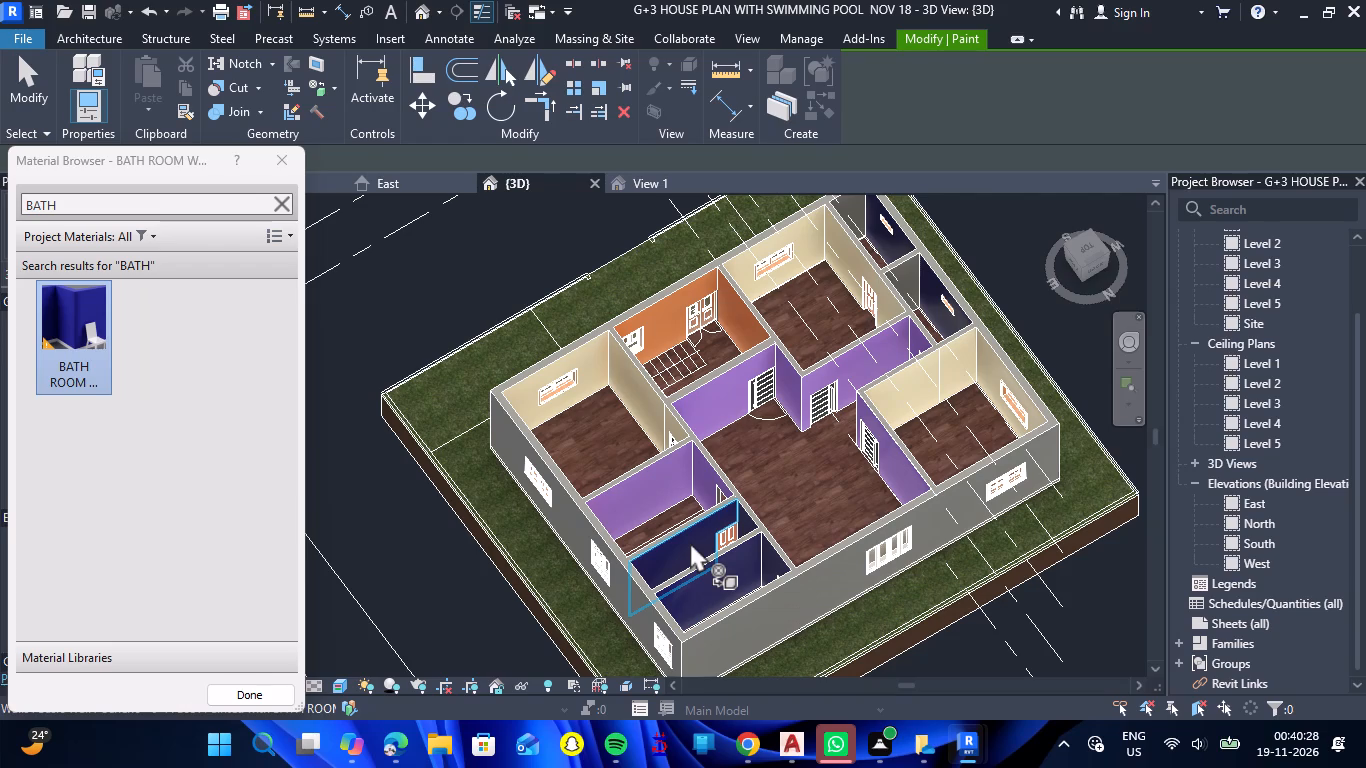
Inspect the painted interior walls from several sides of the house, ending the Paint tool along the way.
scroll(692, 541, "down", 2)
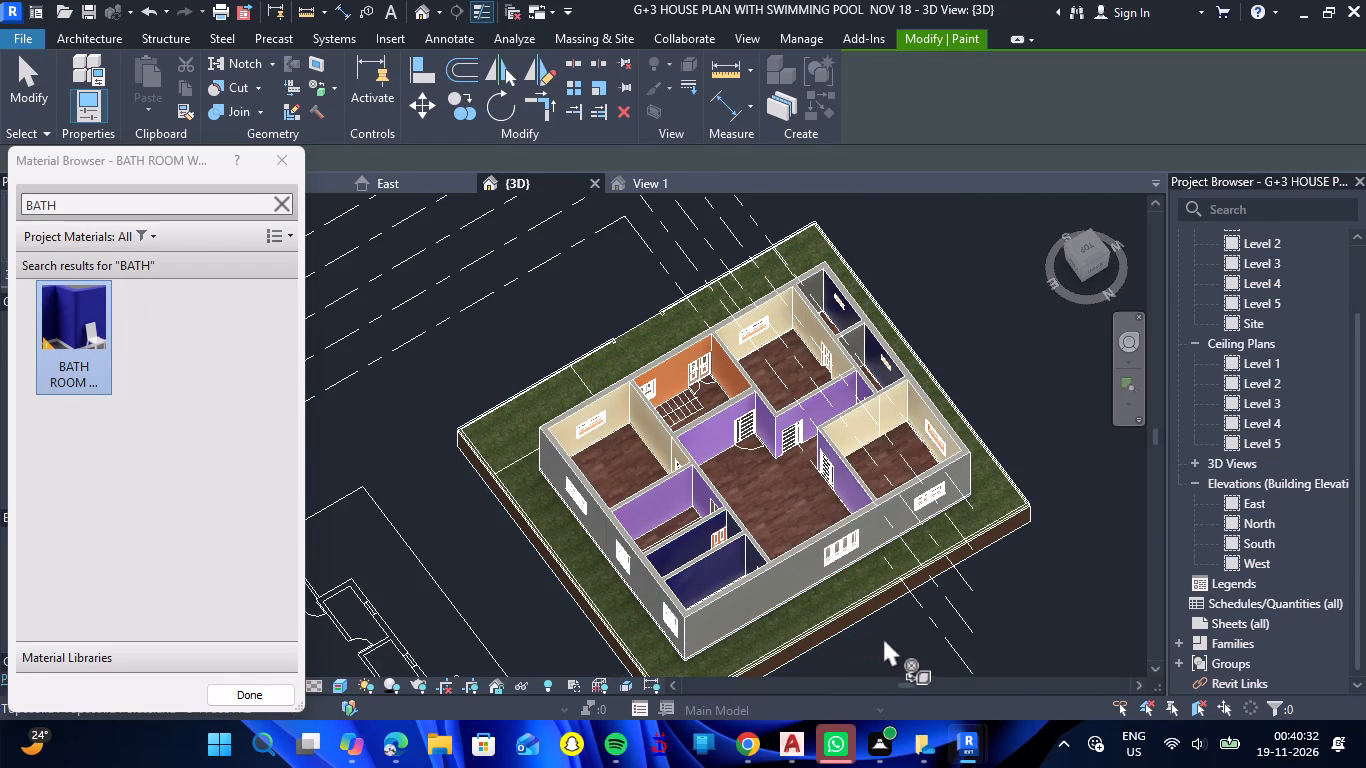
left_click_drag(887, 638, 654, 584, "shift")
right_click_drag(887, 638, 654, 584, "shift")
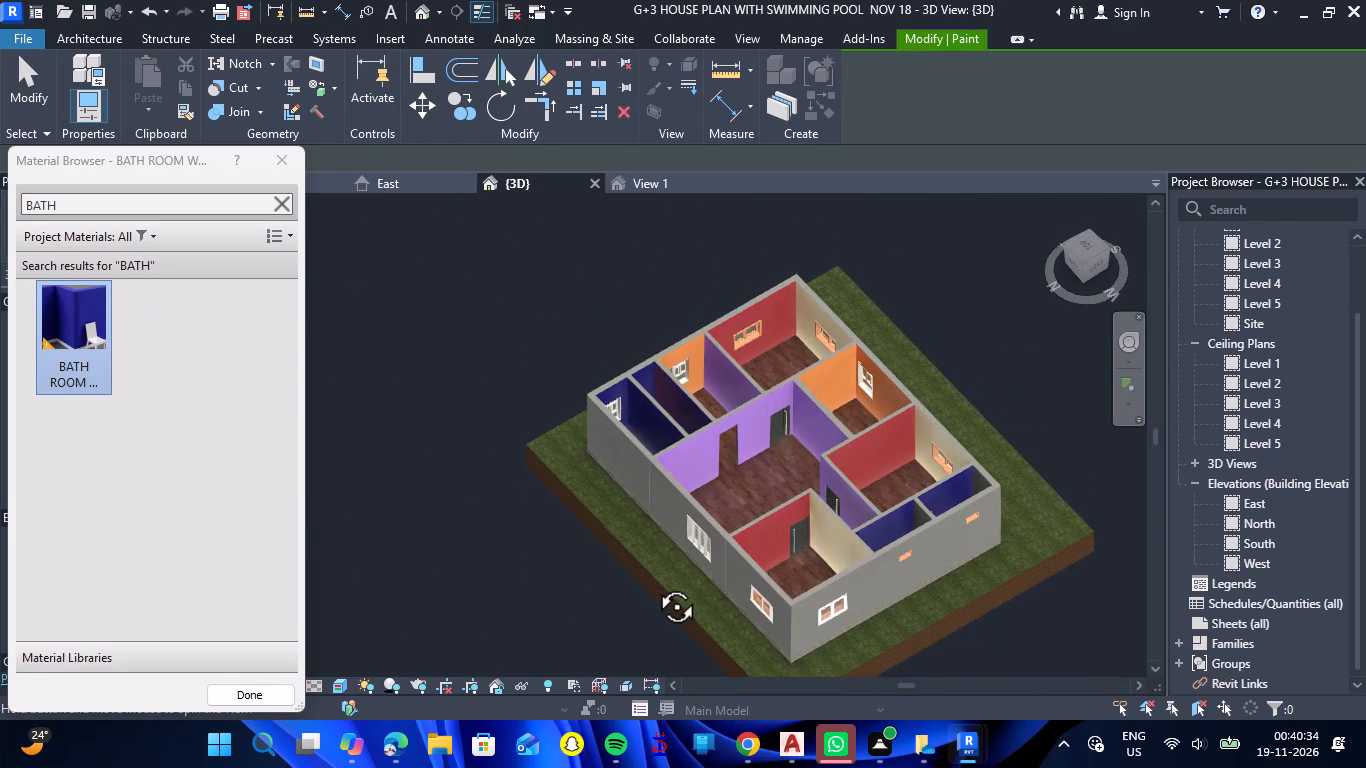
left_click_drag(654, 584, 815, 605, "shift")
right_click_drag(654, 584, 815, 605, "shift")
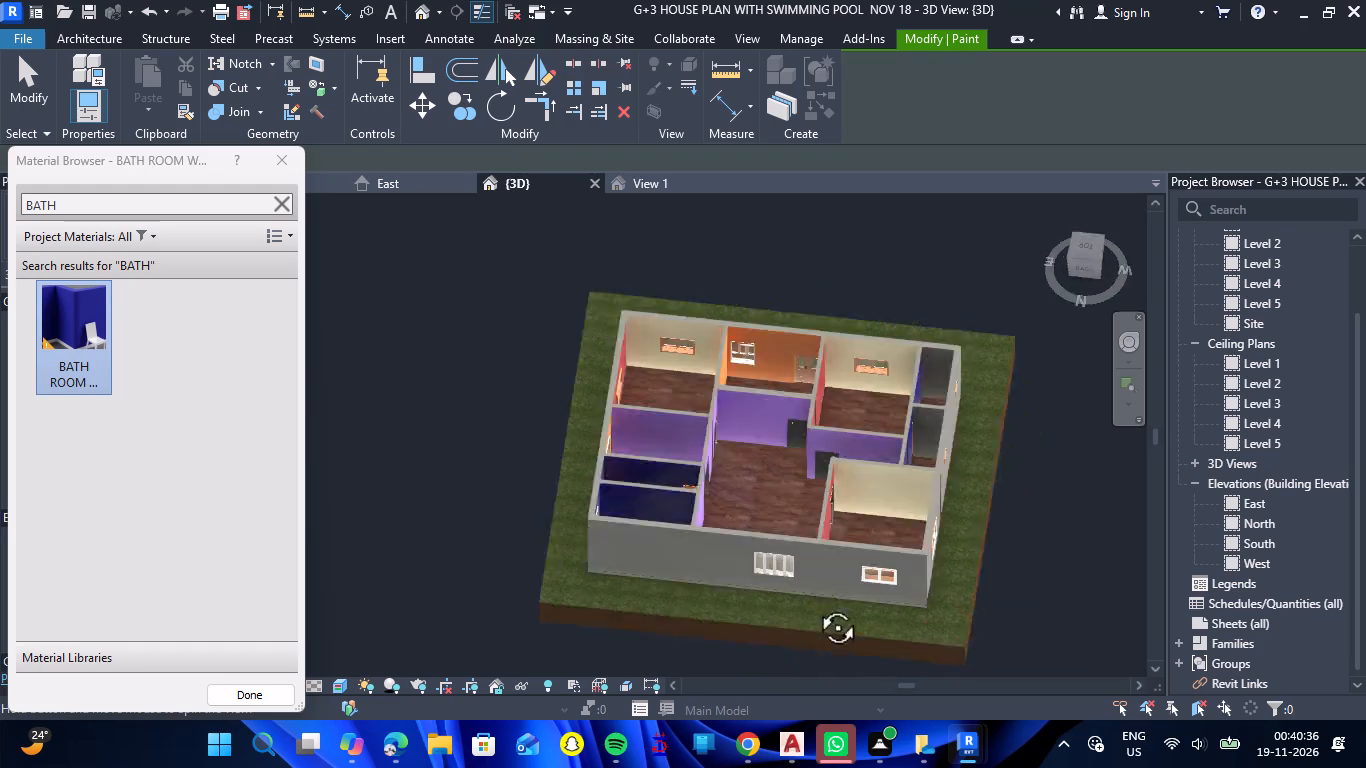
left_click_drag(815, 605, 1153, 520, "shift")
right_click_drag(815, 605, 1153, 520, "shift")
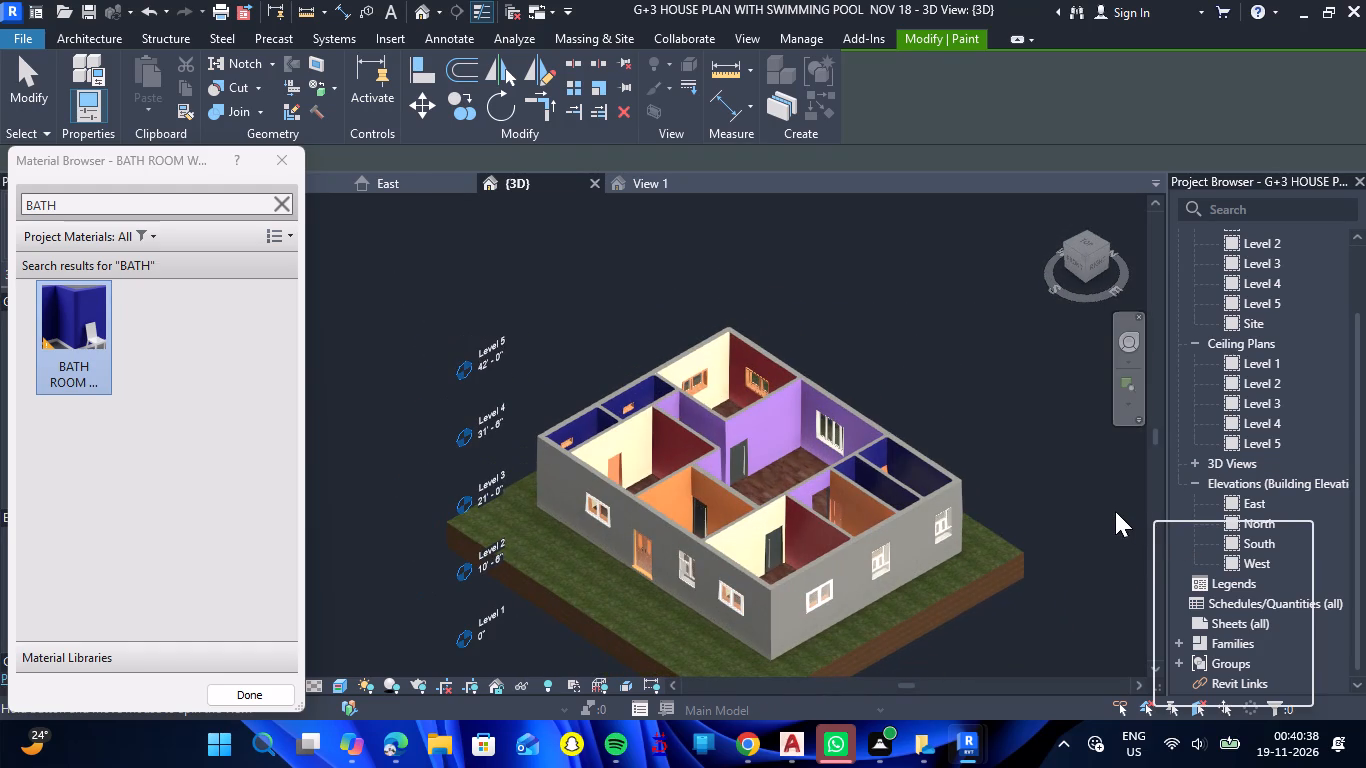
key("Escape")
key("Escape")
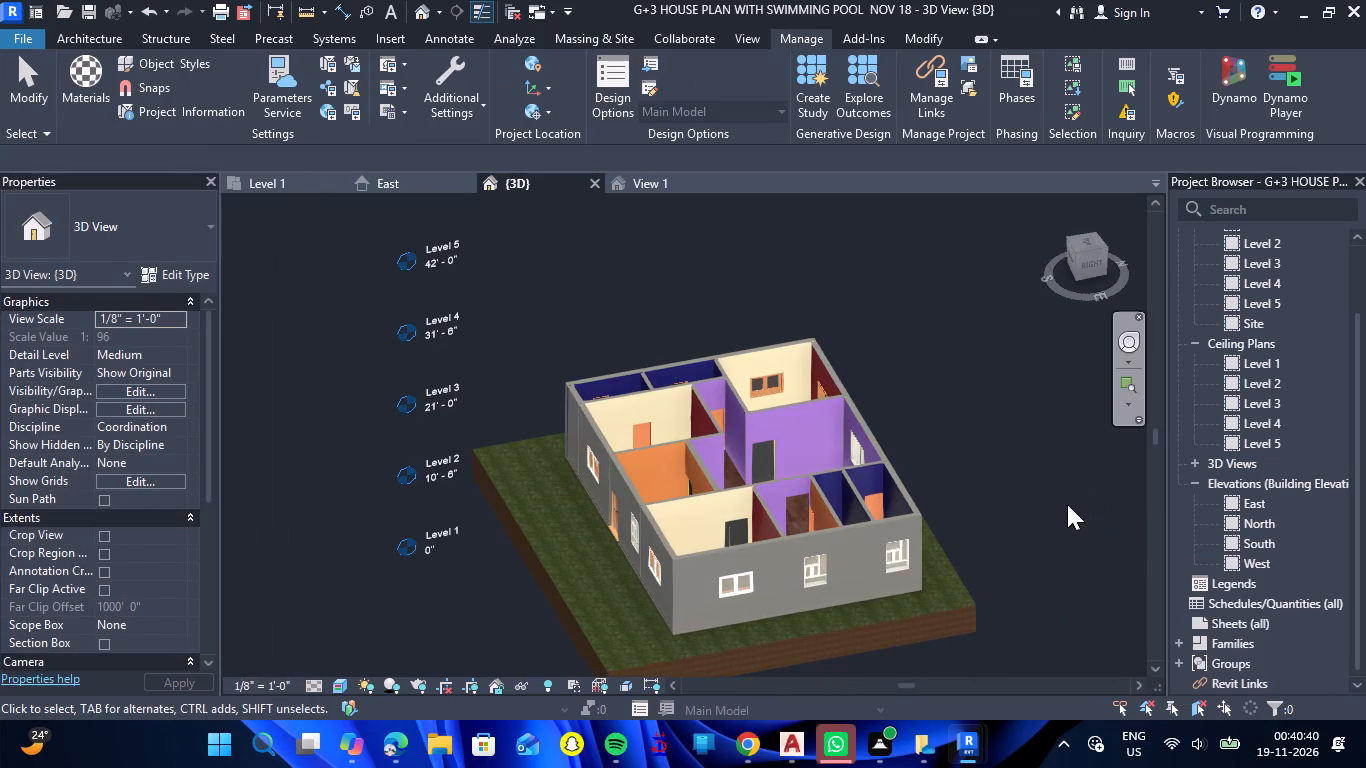
scroll(1013, 506, "down", 4)
scroll(929, 580, "up", 6)
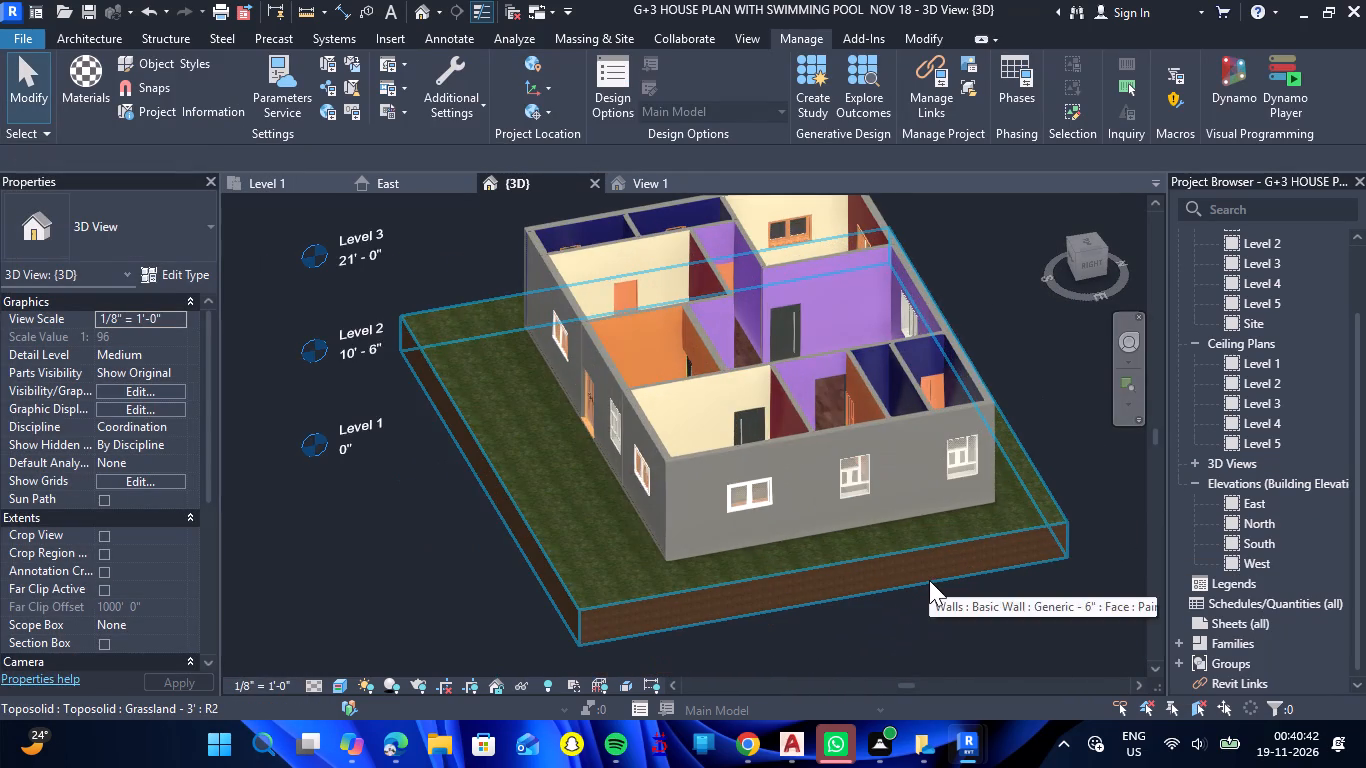
scroll(929, 580, "down", 2)
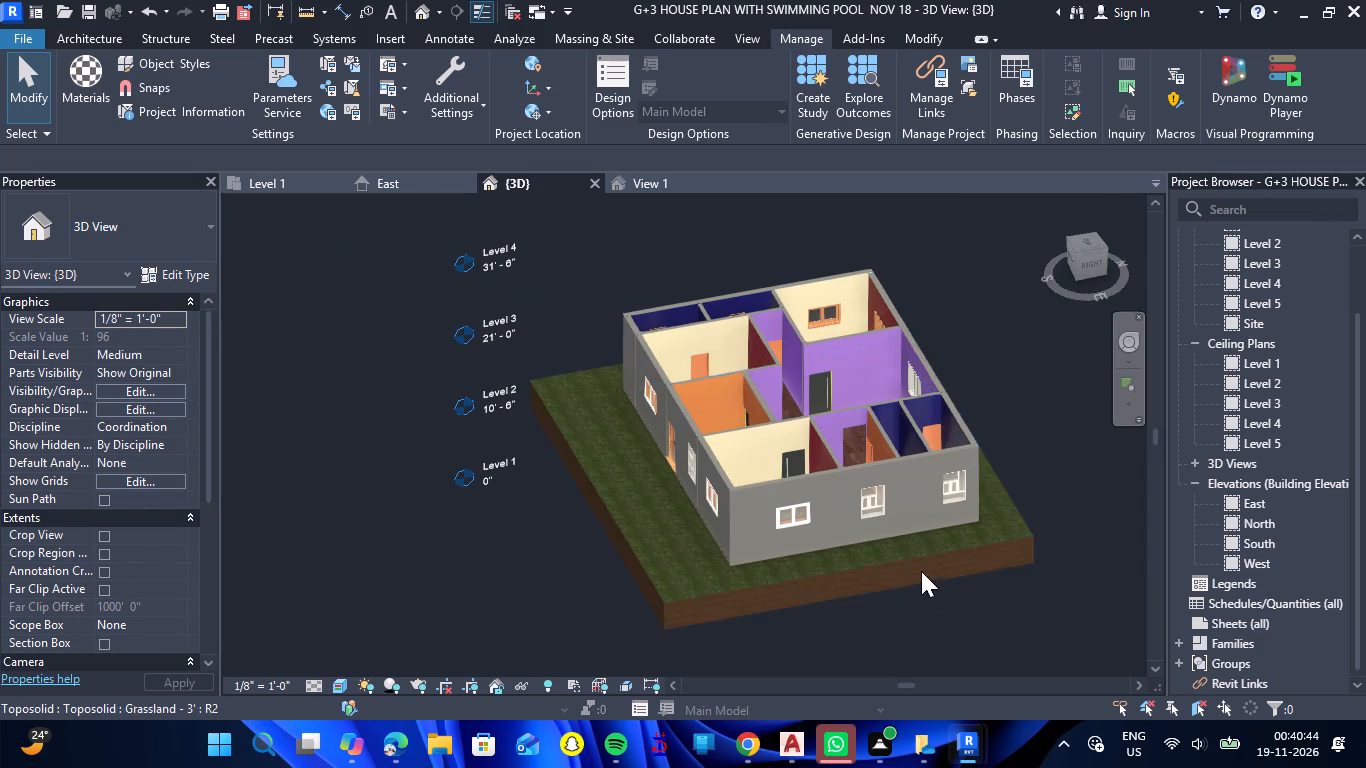
scroll(1064, 472, "up", 3)
In the Level 1 plan, place Compound Ceiling Plain at a 9' height offset in the living/dining room and its adjoining bedroom.
left_click(97, 43)
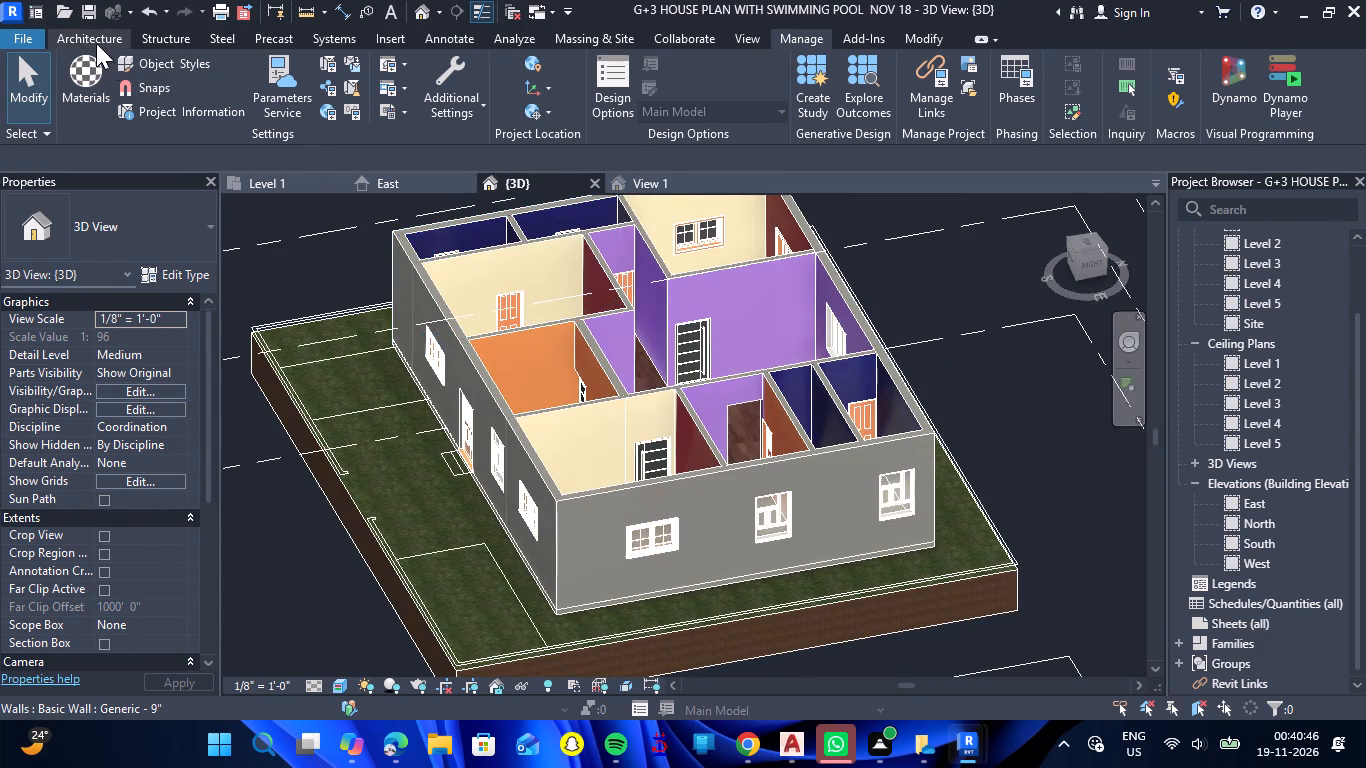
scroll(420, 381, "down", 3)
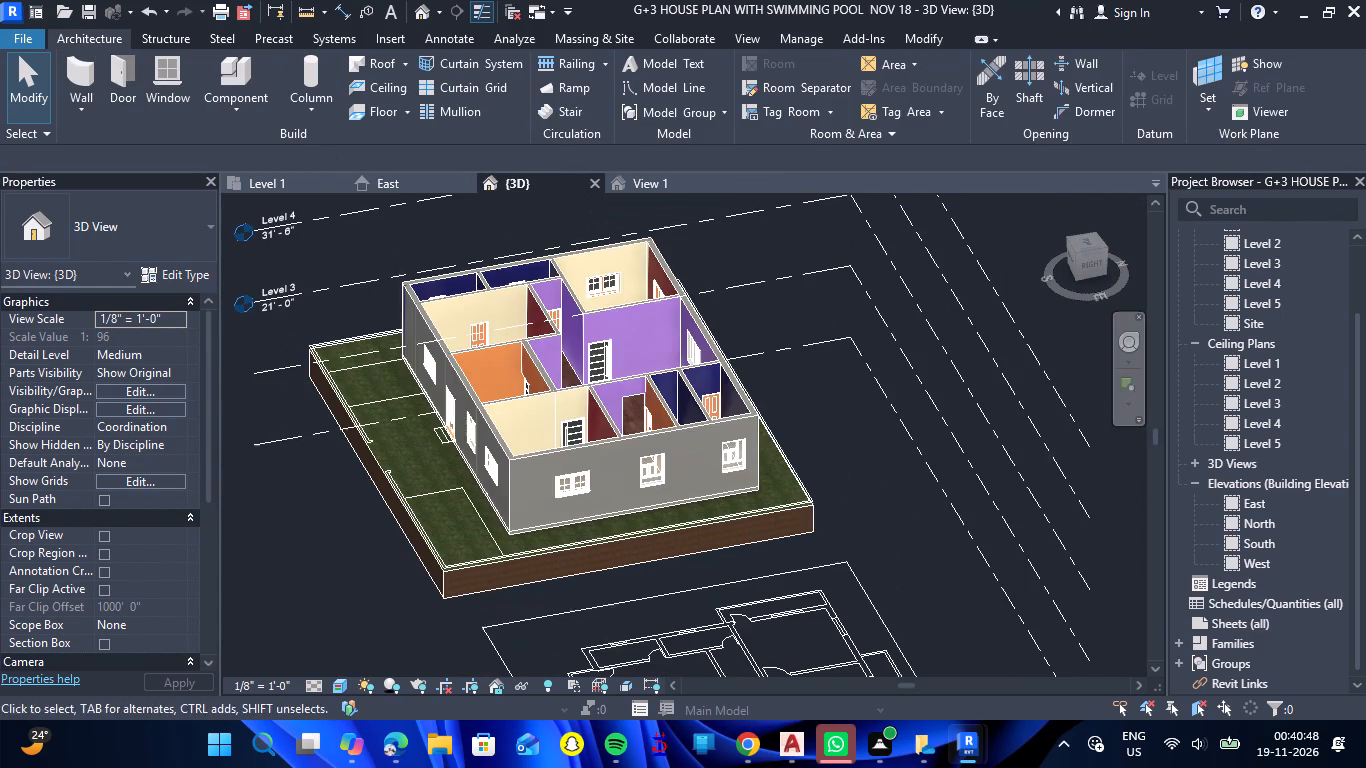
left_click(1089, 246)
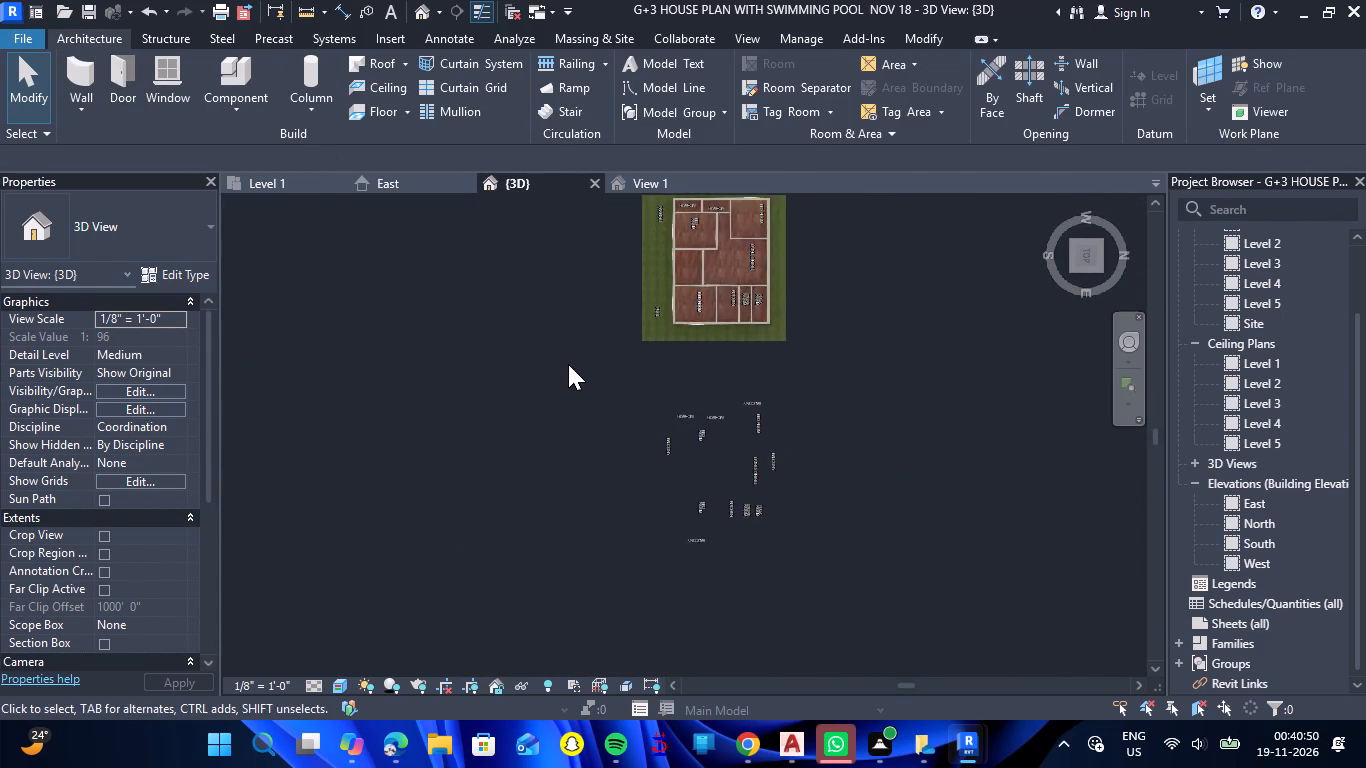
left_click(273, 187)
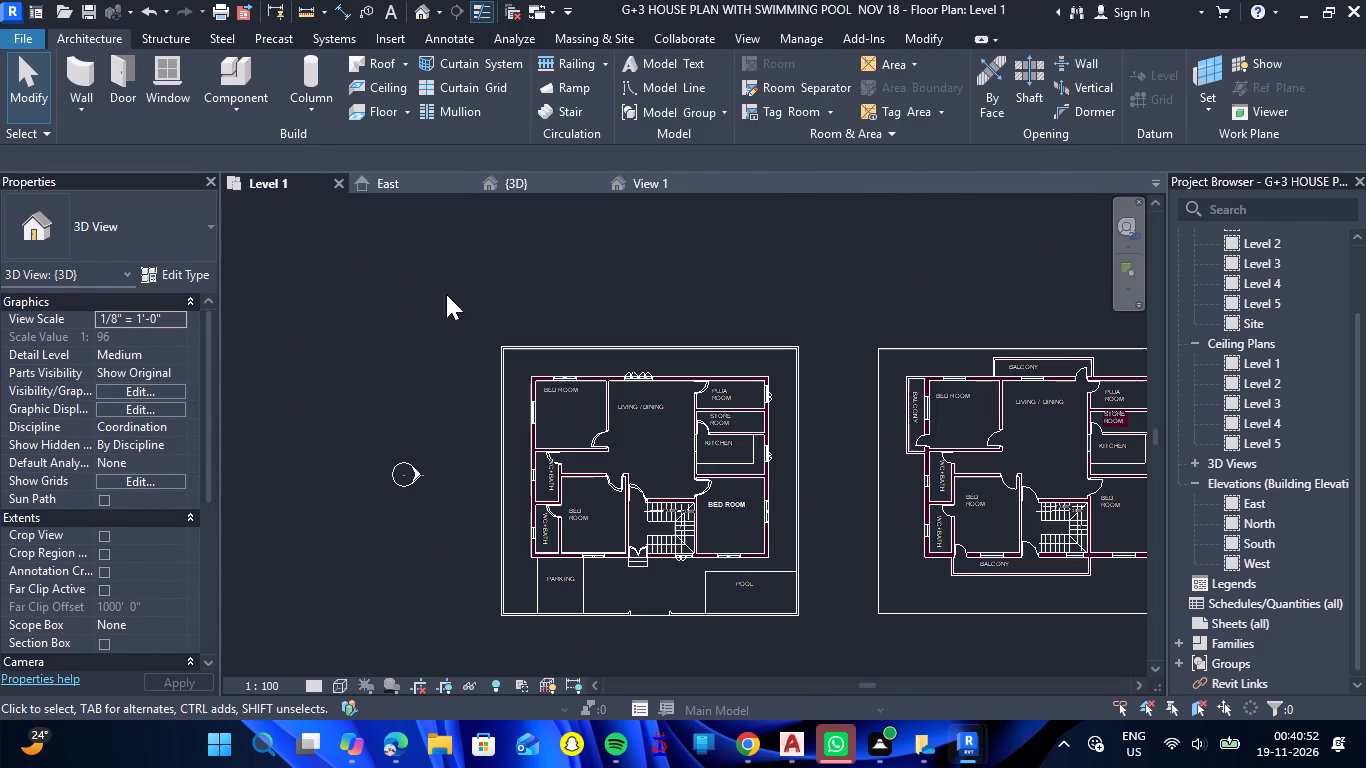
left_click(397, 91)
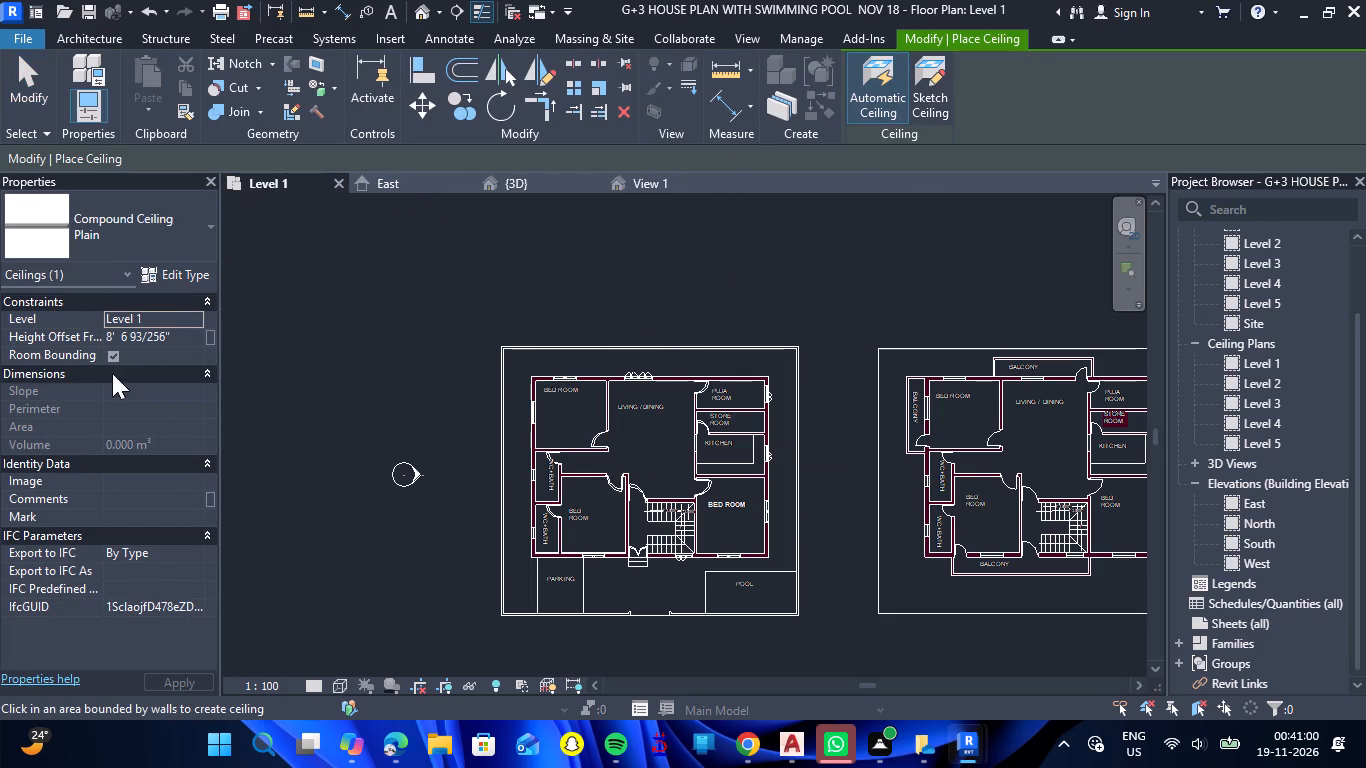
left_click(183, 331)
type("9'")
key("Return")
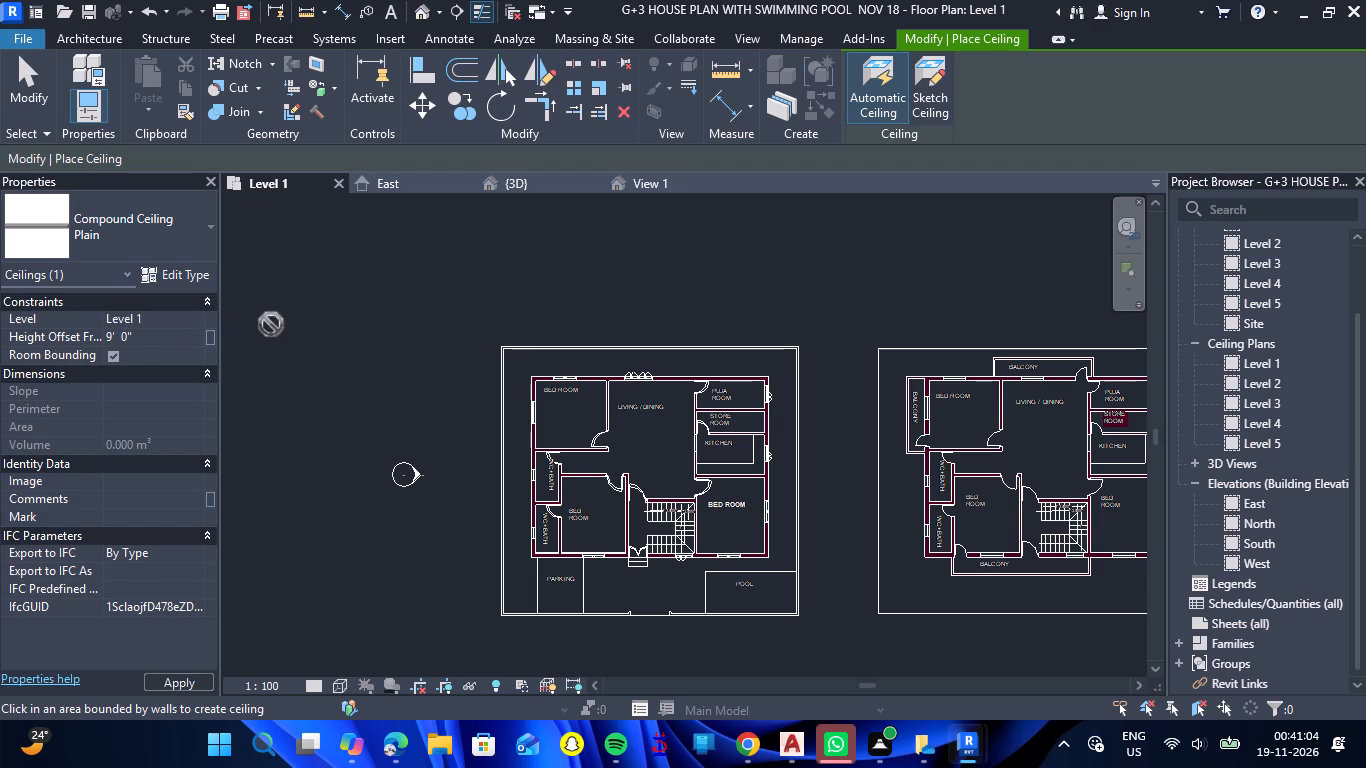
left_click(582, 432)
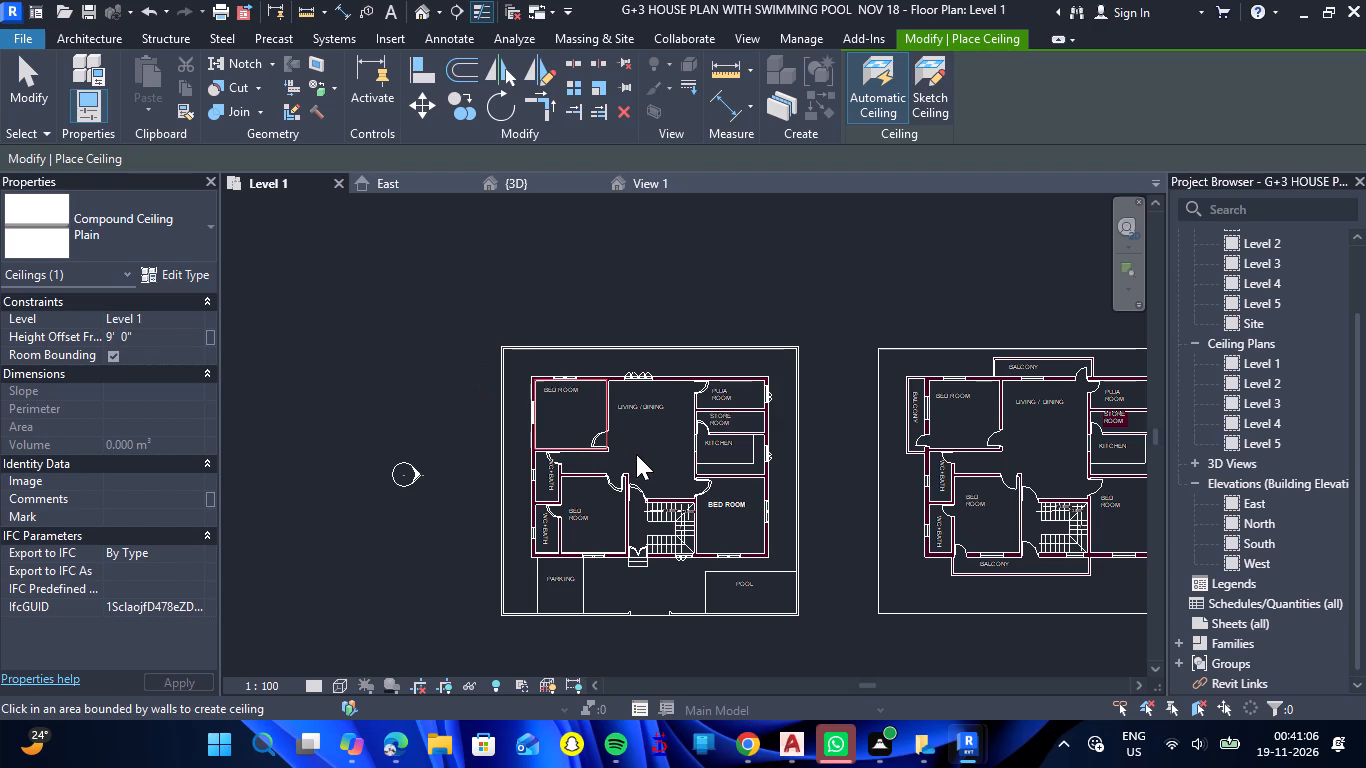
left_click(646, 456)
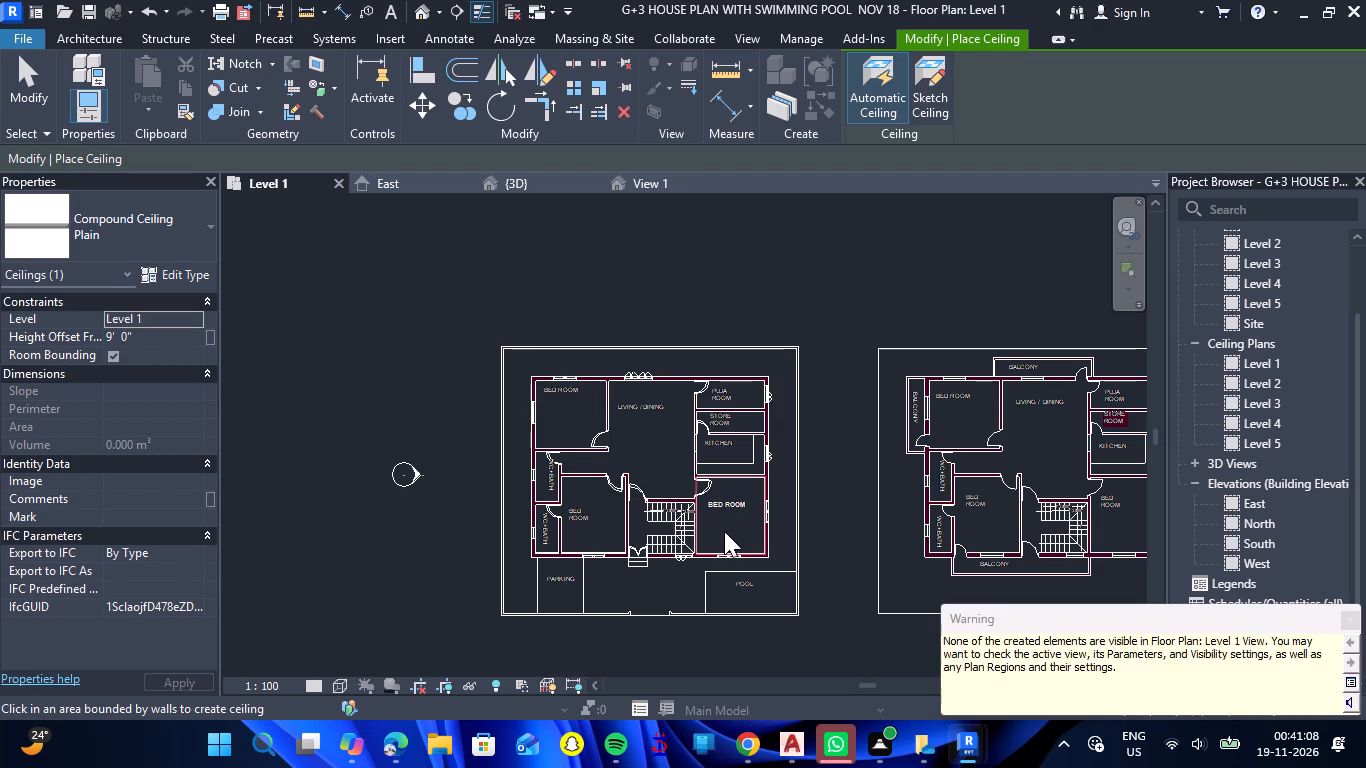
Place the same automatic ceiling in the bedroom beside the stairs, kitchen, store room, puja room, remaining bedroom and both WC+BATH rooms.
left_click(724, 531)
left_click(727, 455)
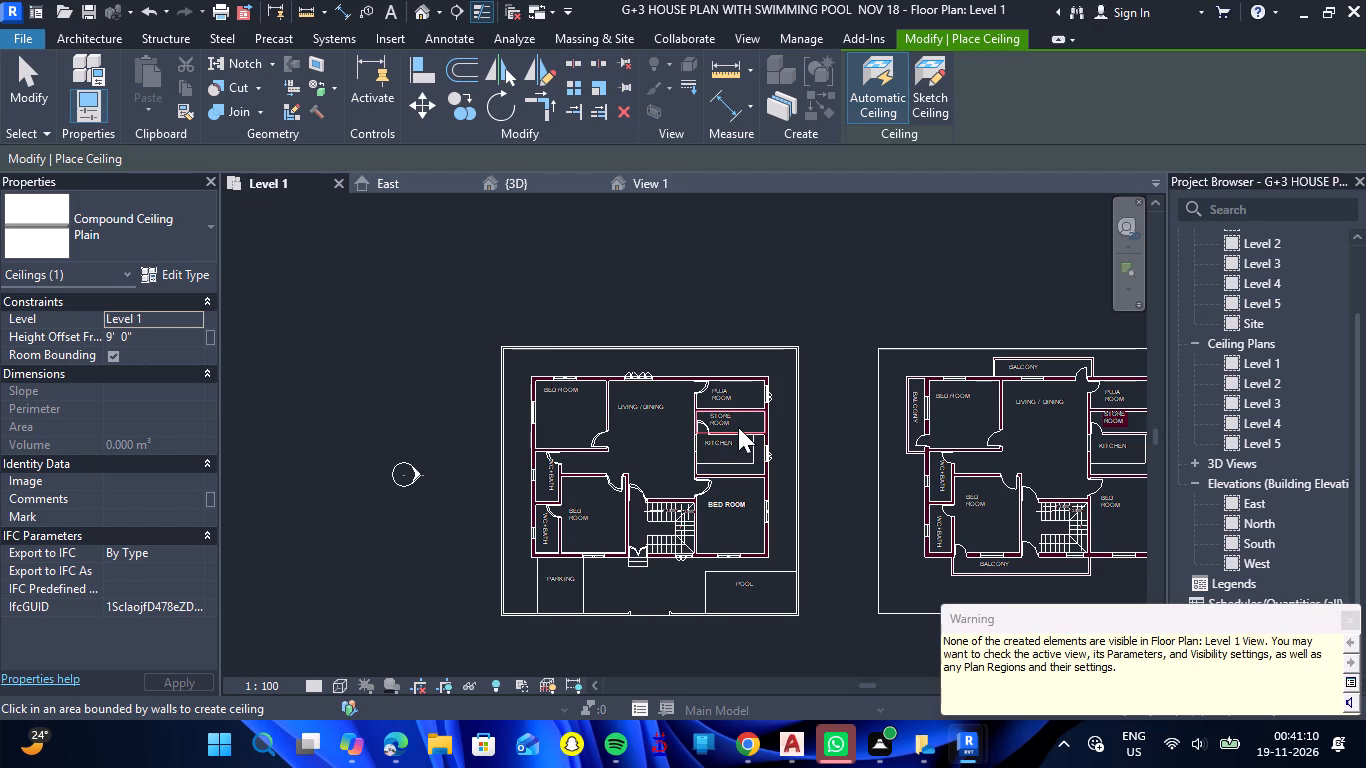
left_click(739, 421)
left_click(733, 399)
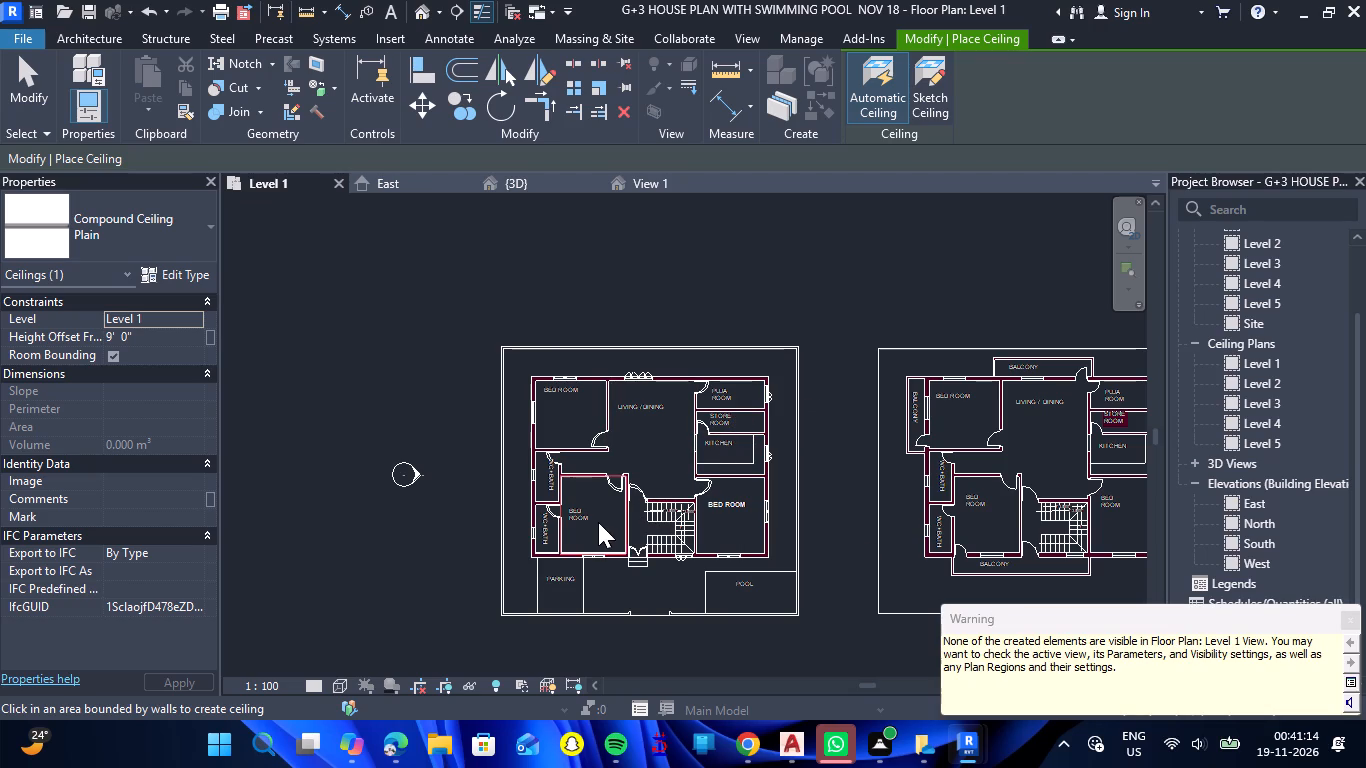
left_click(598, 522)
left_click(550, 491)
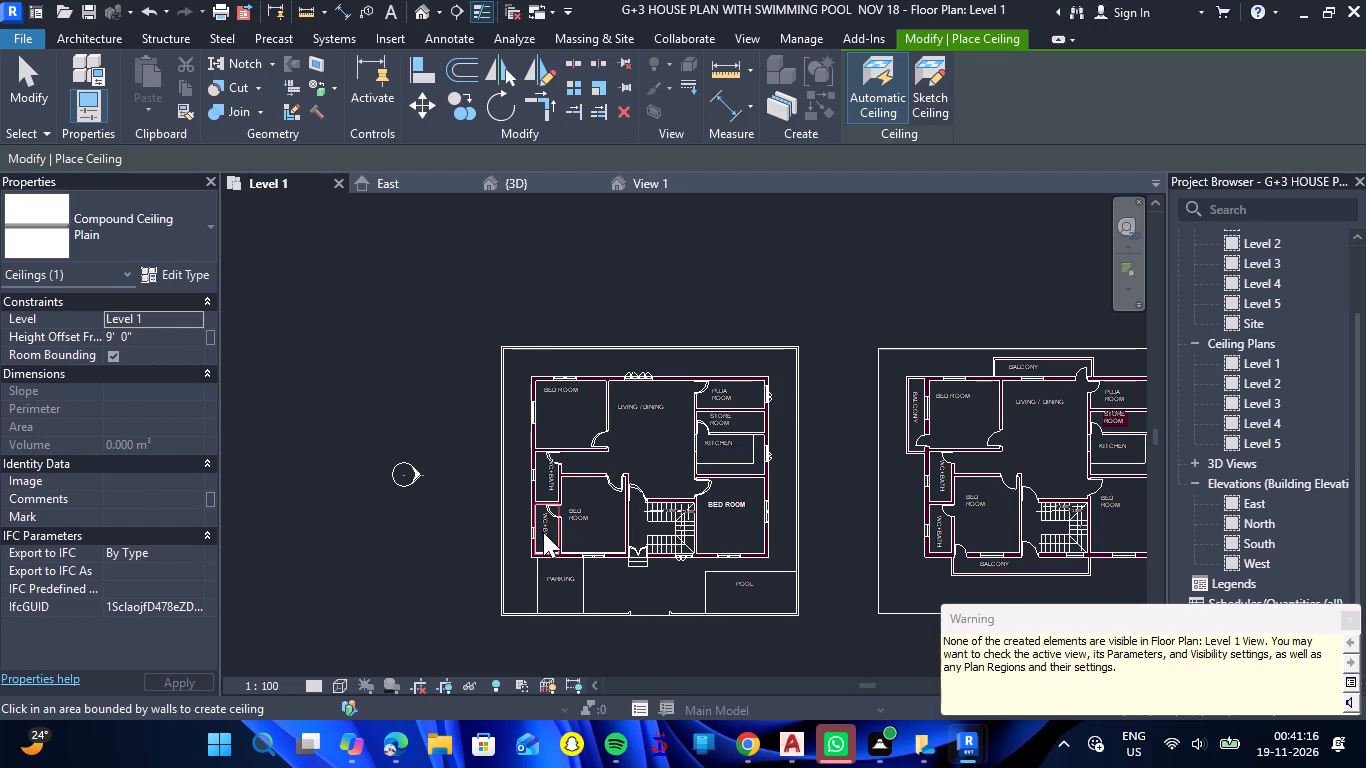
left_click(543, 532)
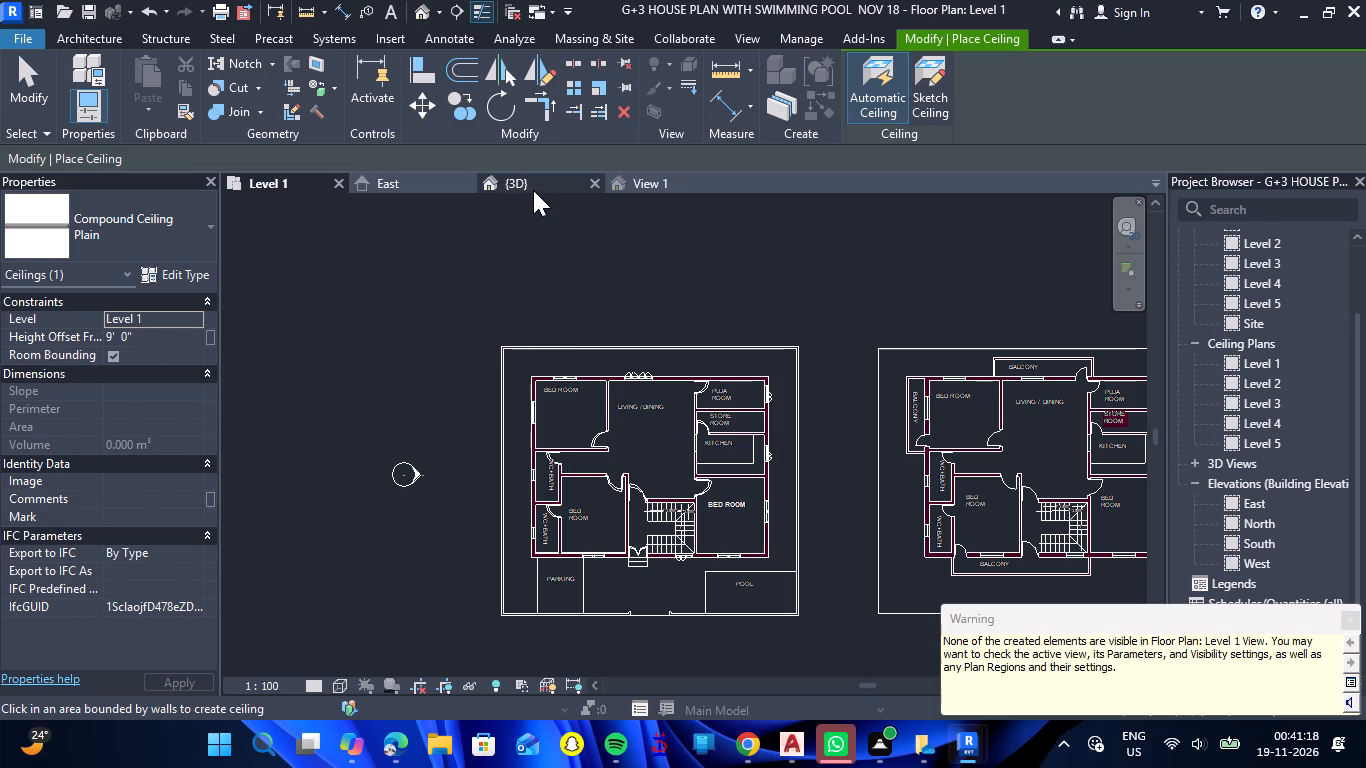
End ceiling placement and examine the ceilings and the open stairwell from above in the 3D view.
left_click(533, 190)
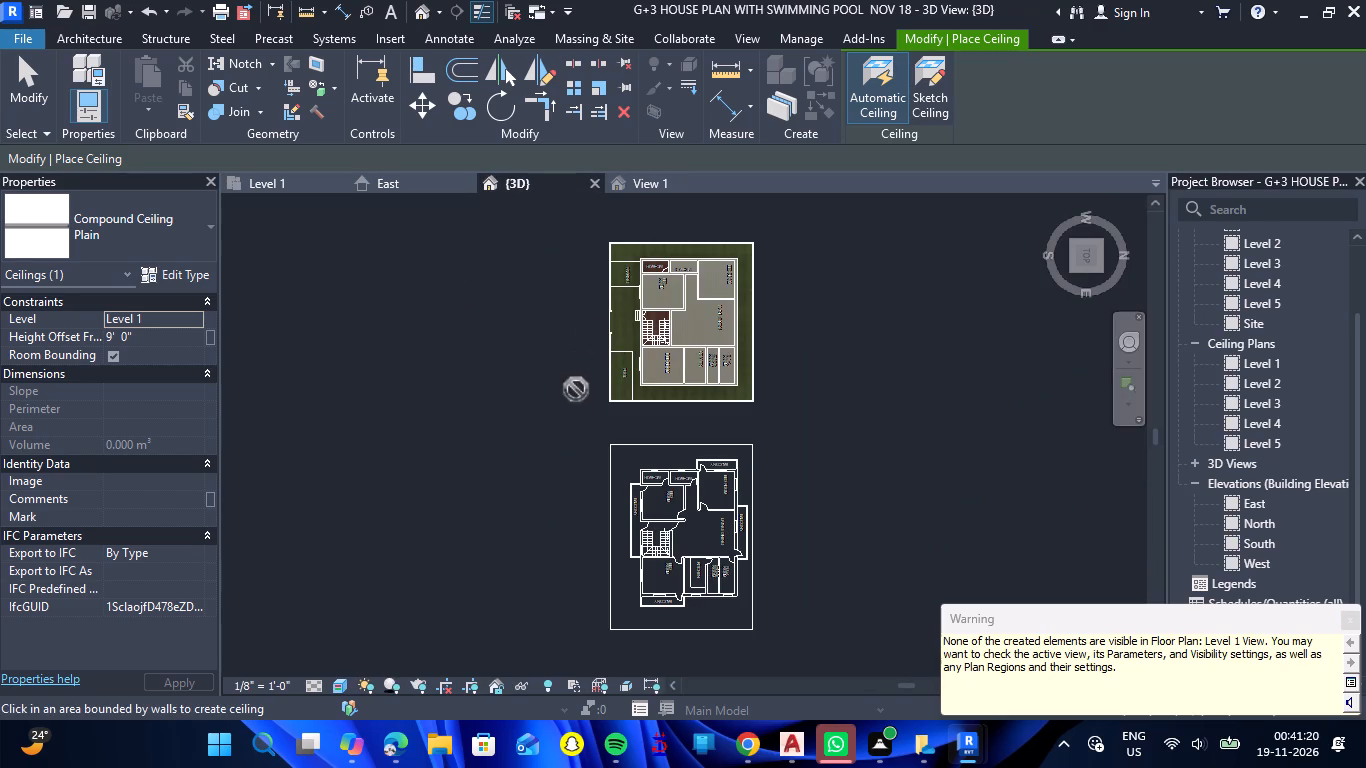
key("Escape")
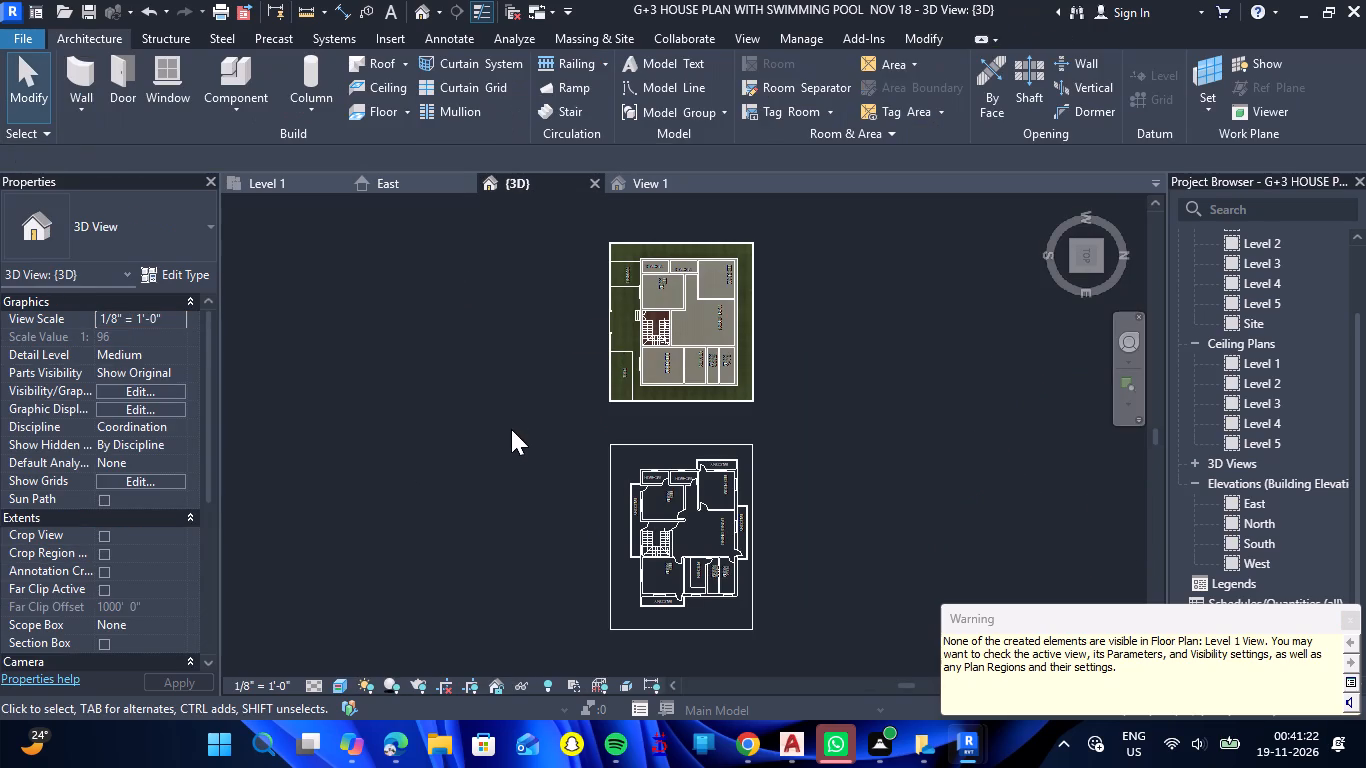
left_click_drag(511, 429, 910, 398, "shift")
right_click_drag(511, 429, 910, 398, "shift")
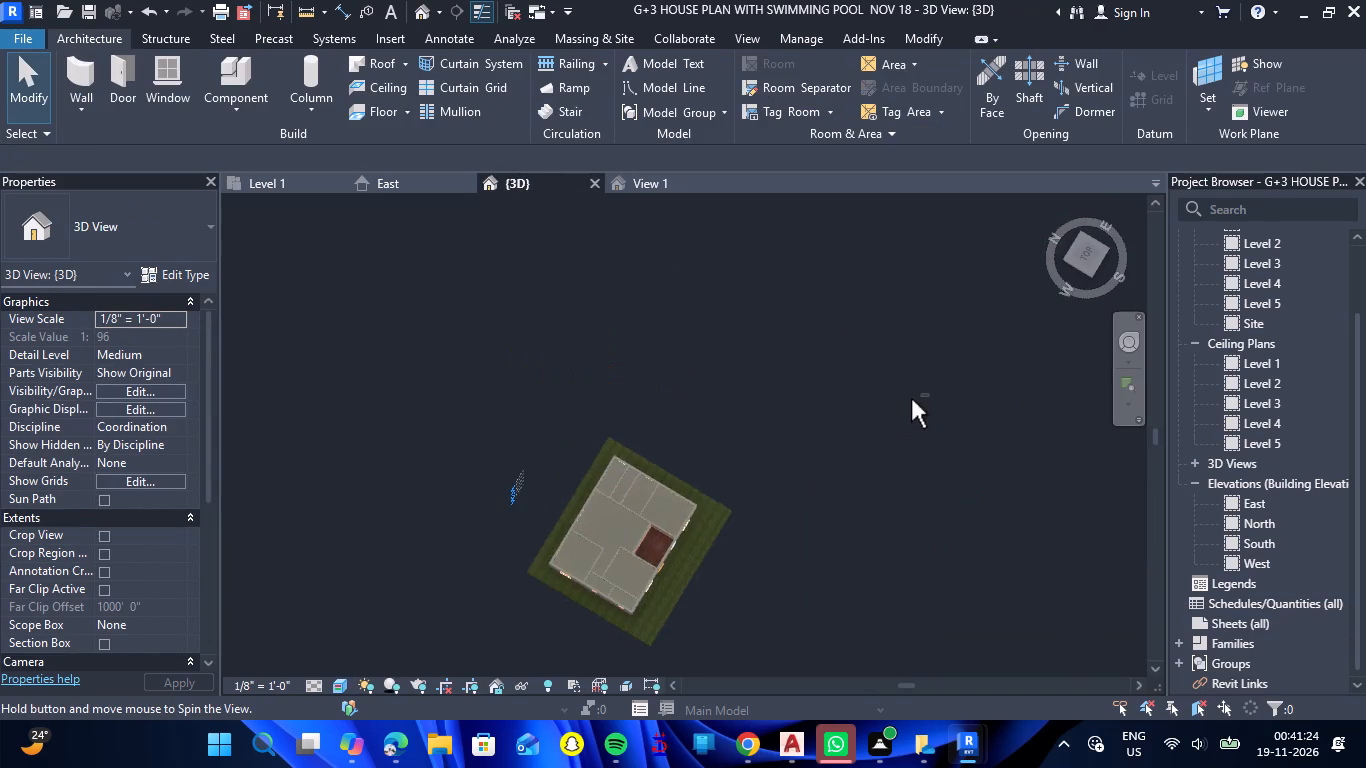
scroll(903, 403, "down", 5)
scroll(773, 483, "up", 9)
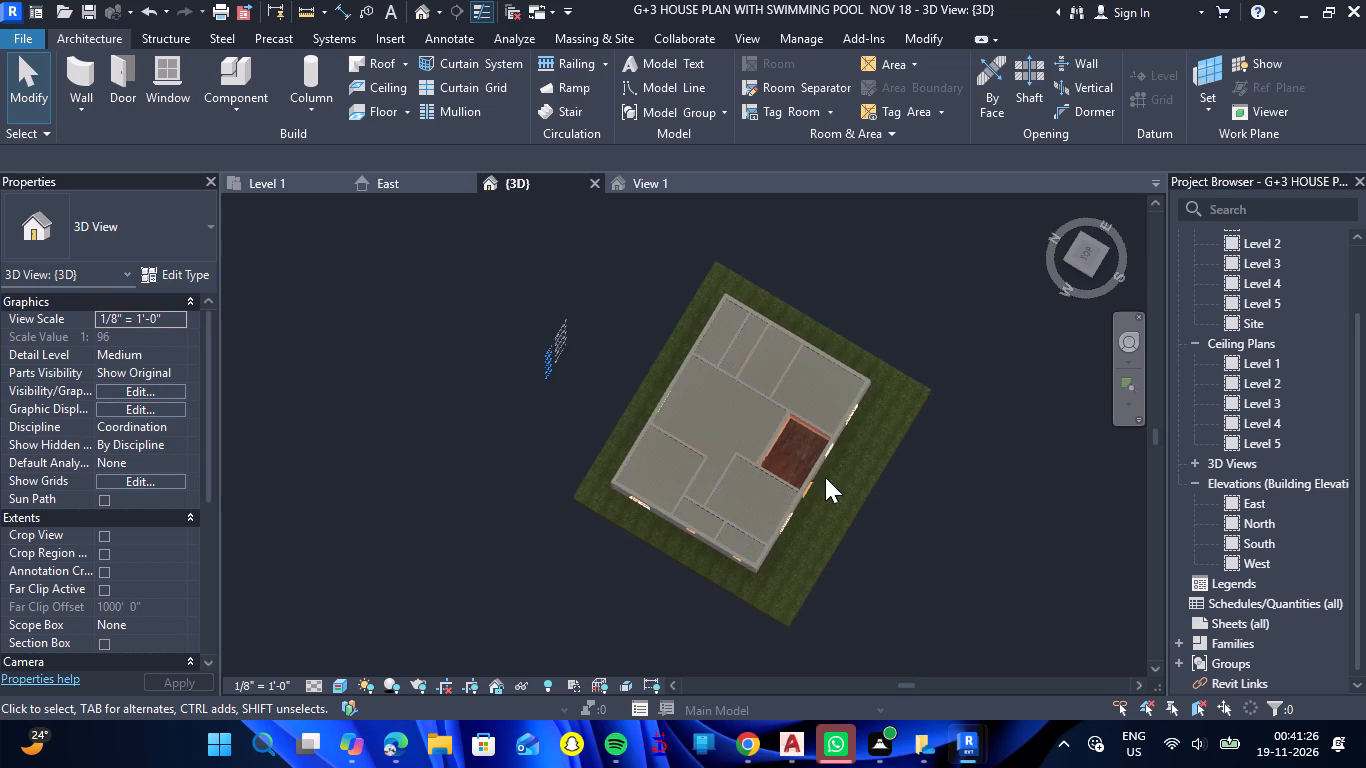
scroll(829, 475, "up", 10)
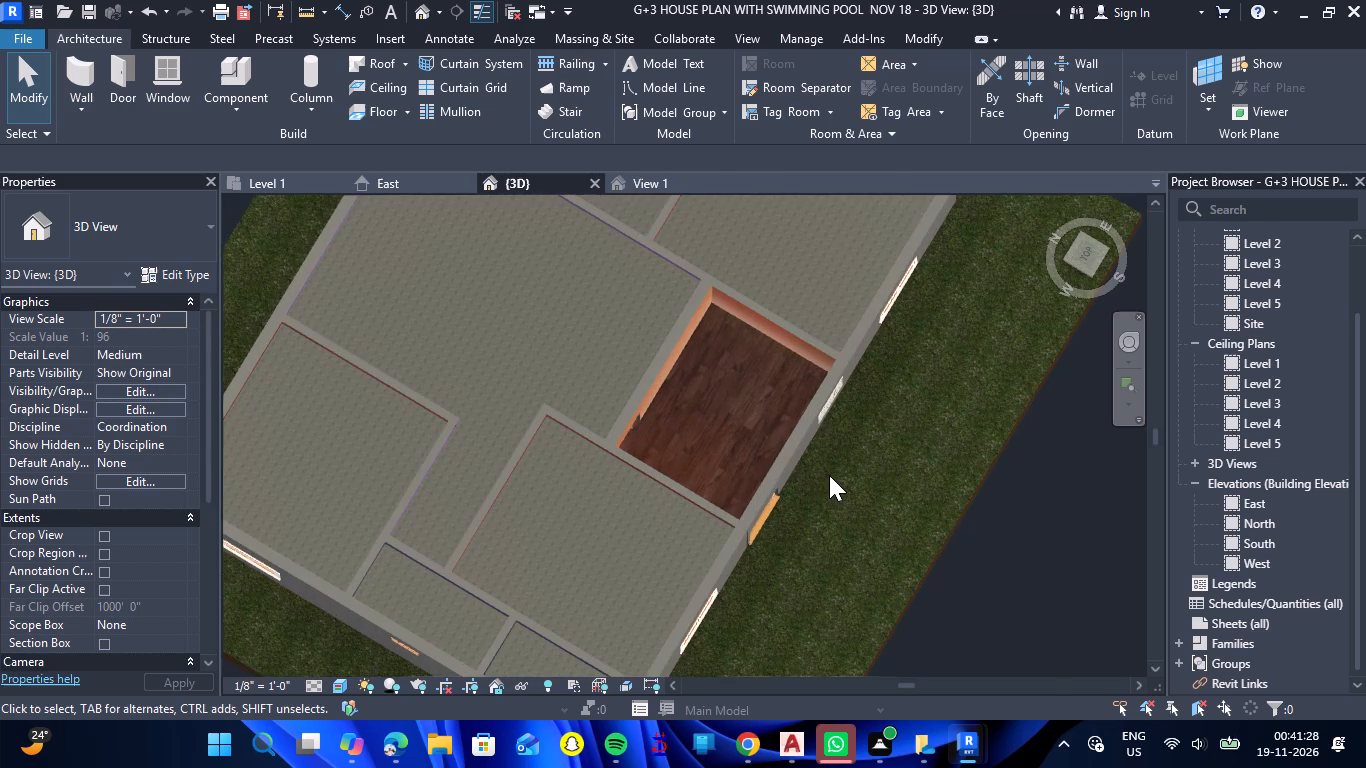
scroll(555, 508, "up", 6)
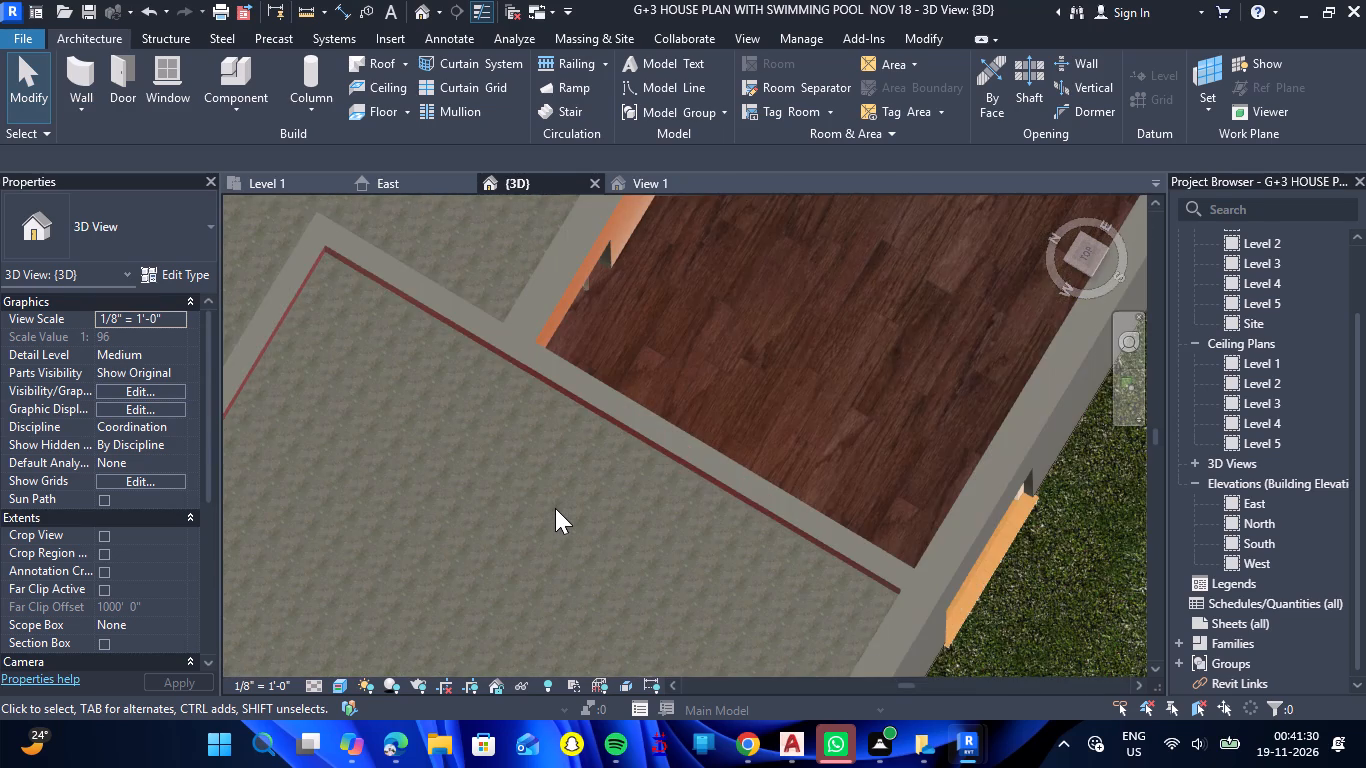
scroll(555, 508, "down", 8)
scroll(567, 407, "down", 3)
scroll(707, 434, "up", 2)
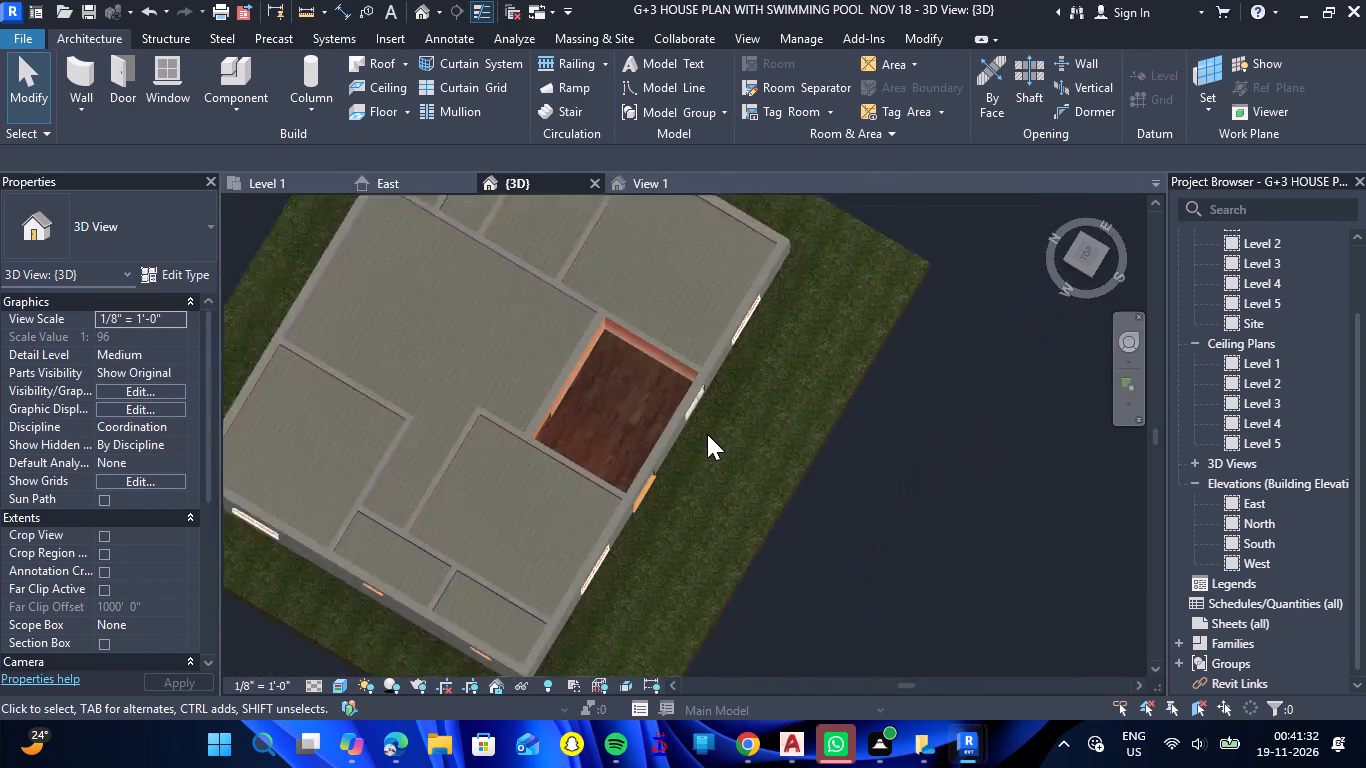
scroll(707, 434, "up", 2)
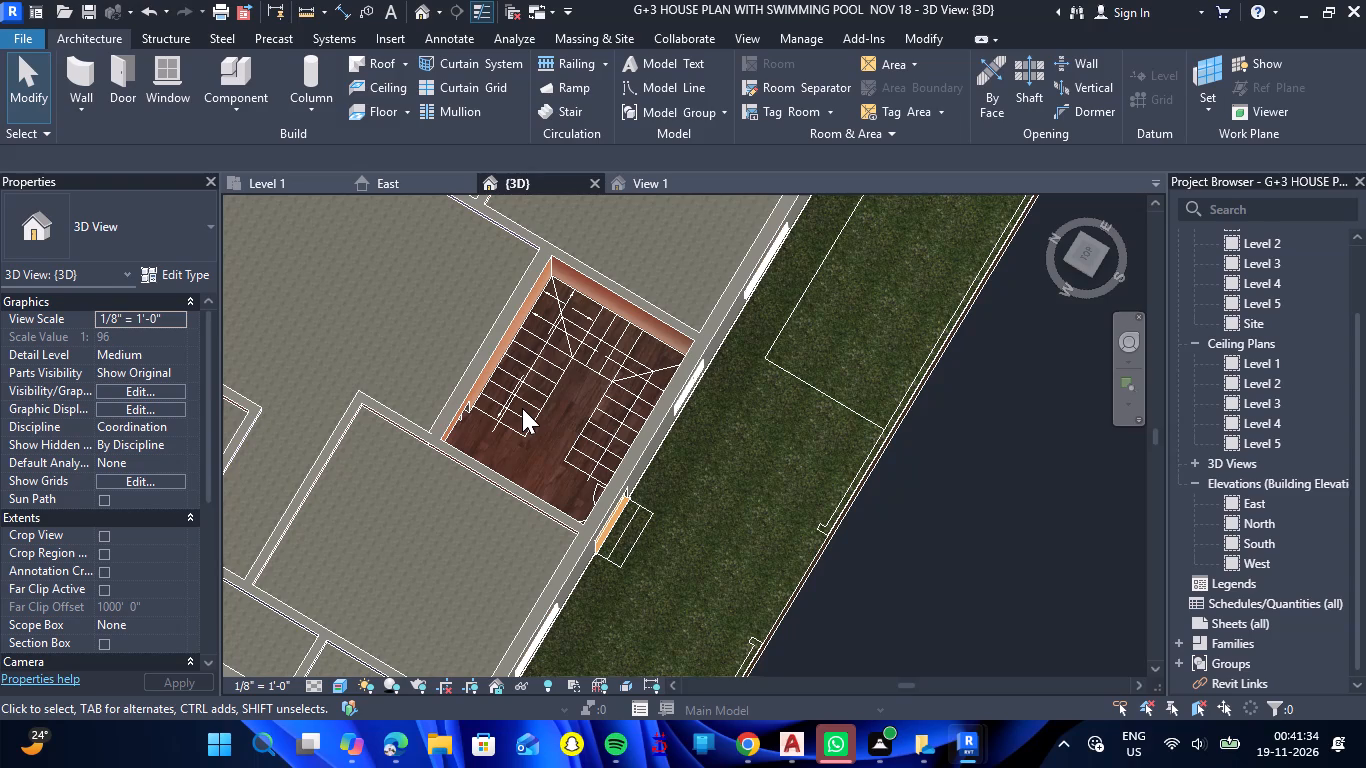
In the Level 1 plan, start a stair with 3' 3" run width and Run: Left location line; draw its first seven-riser run along the stairwell's interior wall.
left_click(257, 189)
scroll(689, 542, "up", 6)
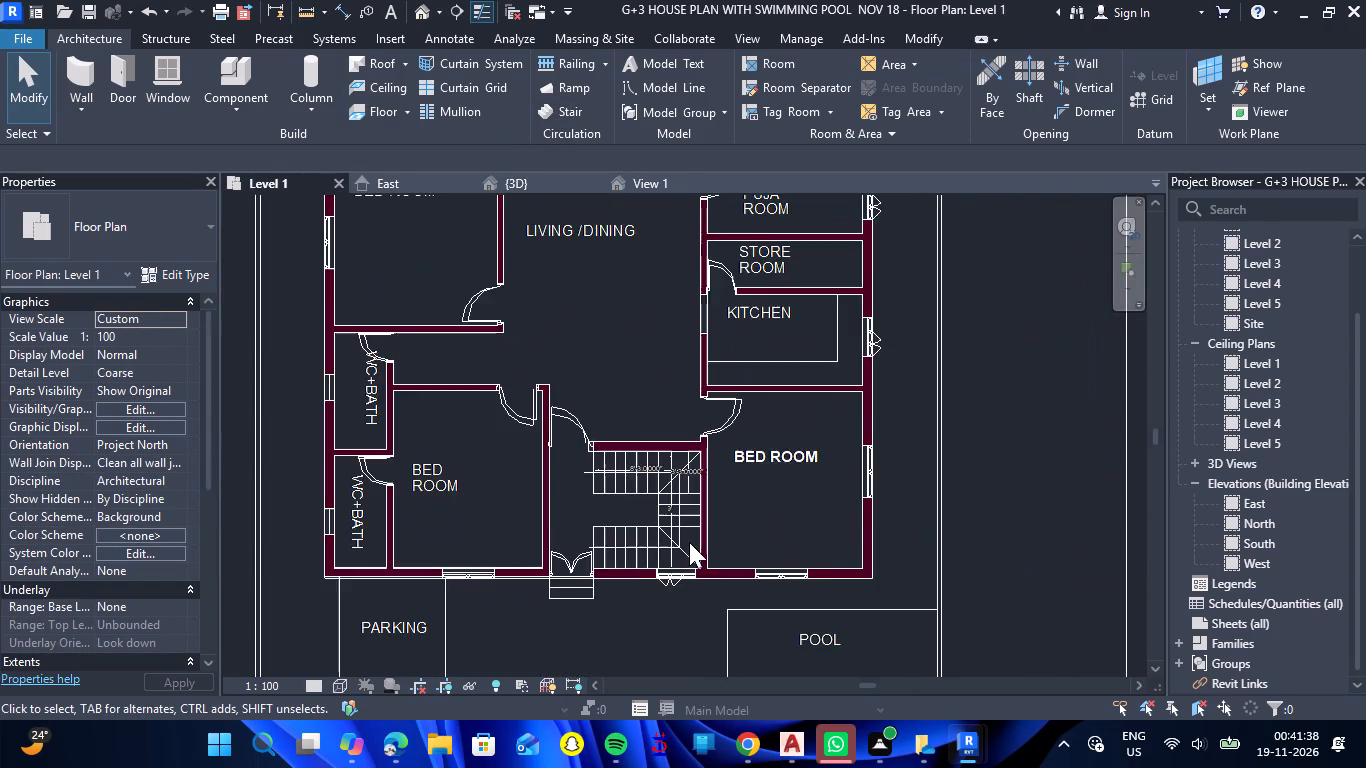
scroll(689, 542, "up", 1)
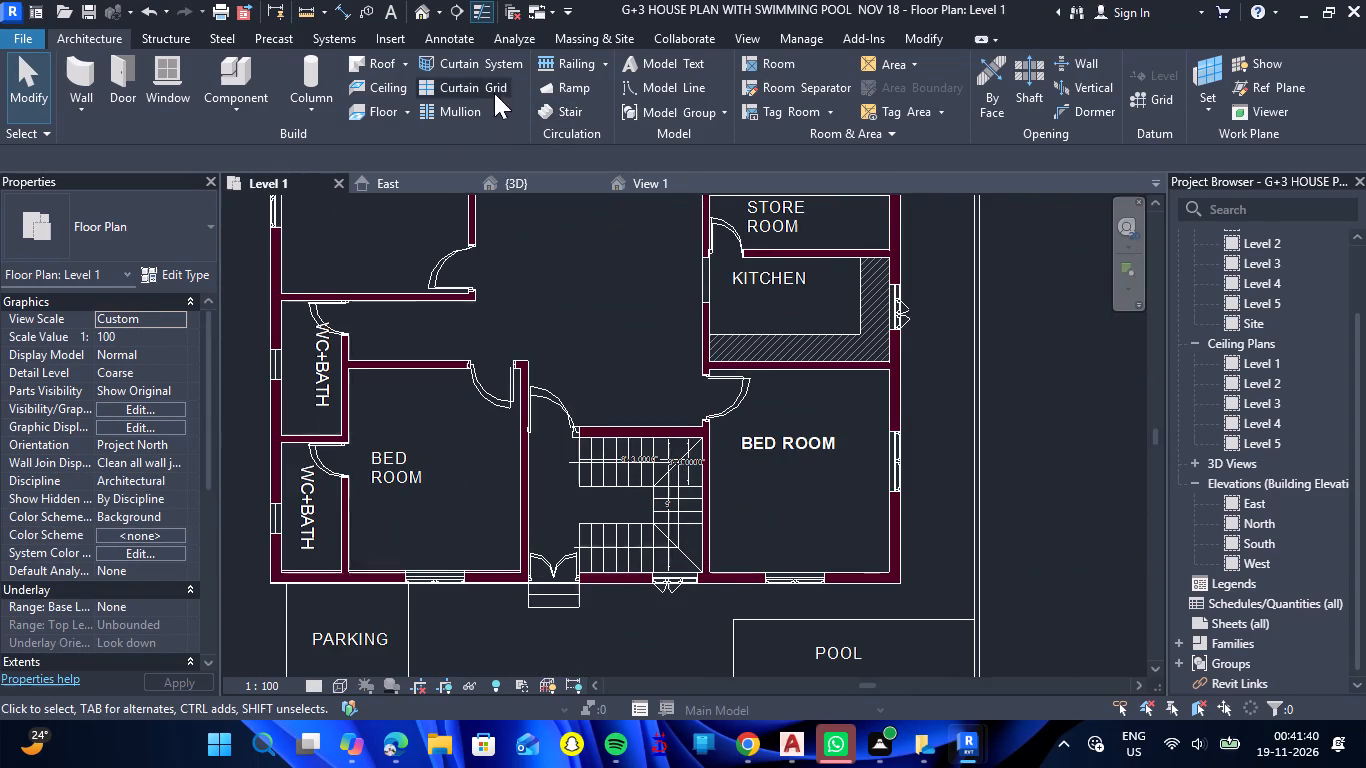
left_click(556, 117)
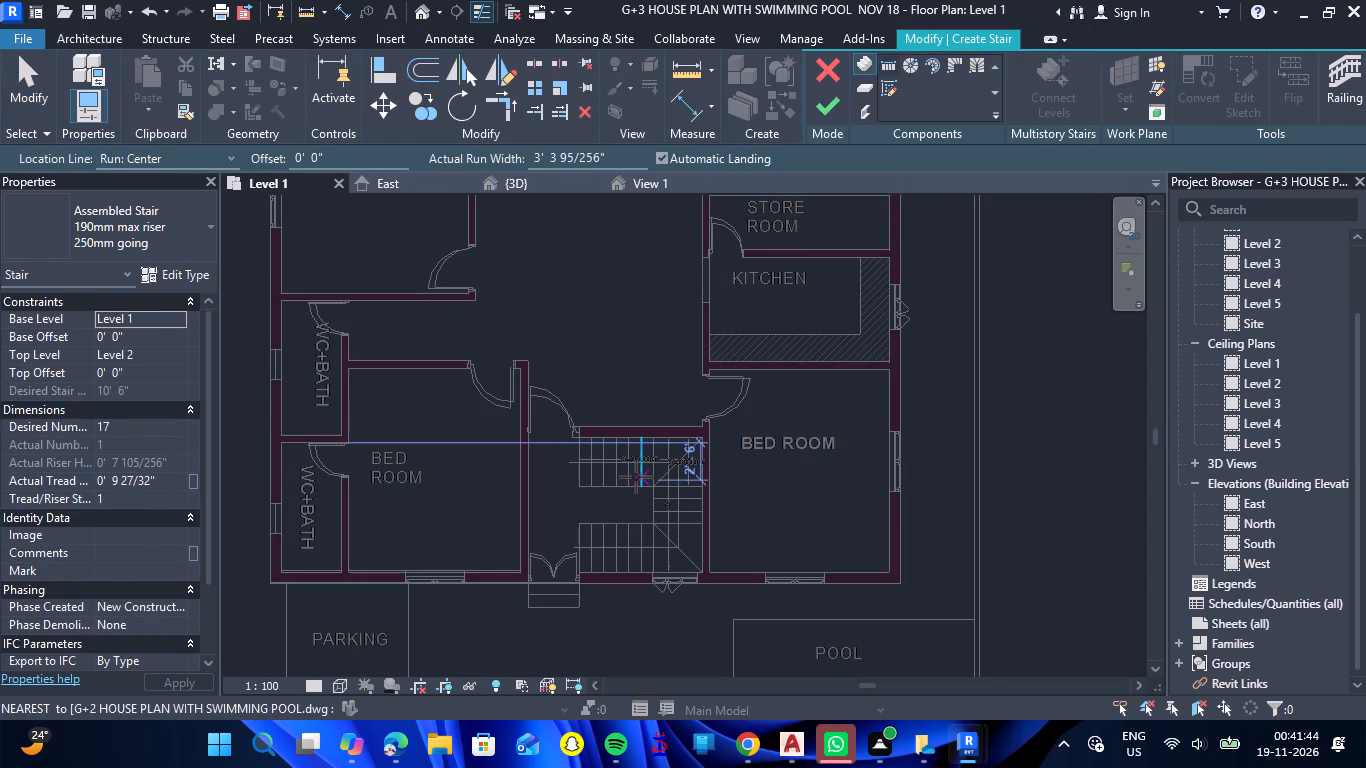
scroll(616, 474, "up", 4)
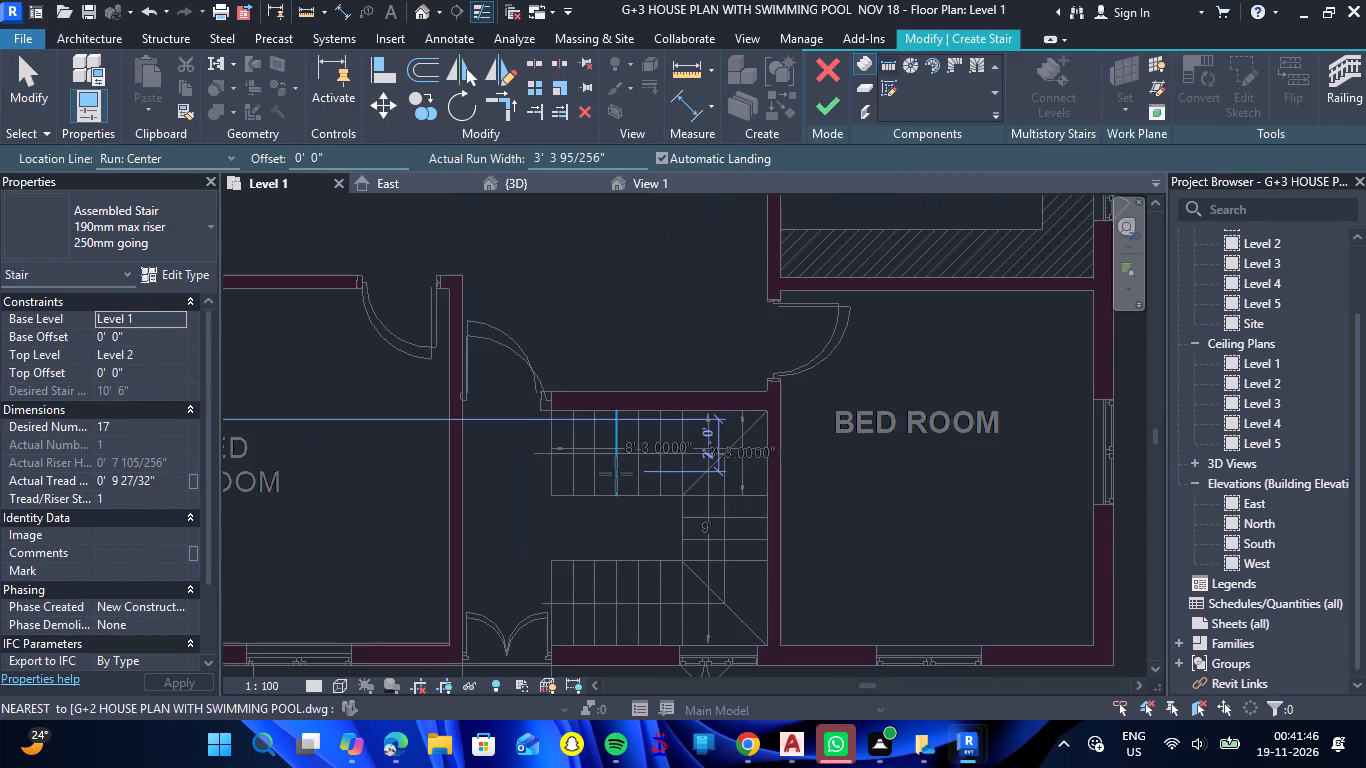
scroll(616, 474, "up", 3)
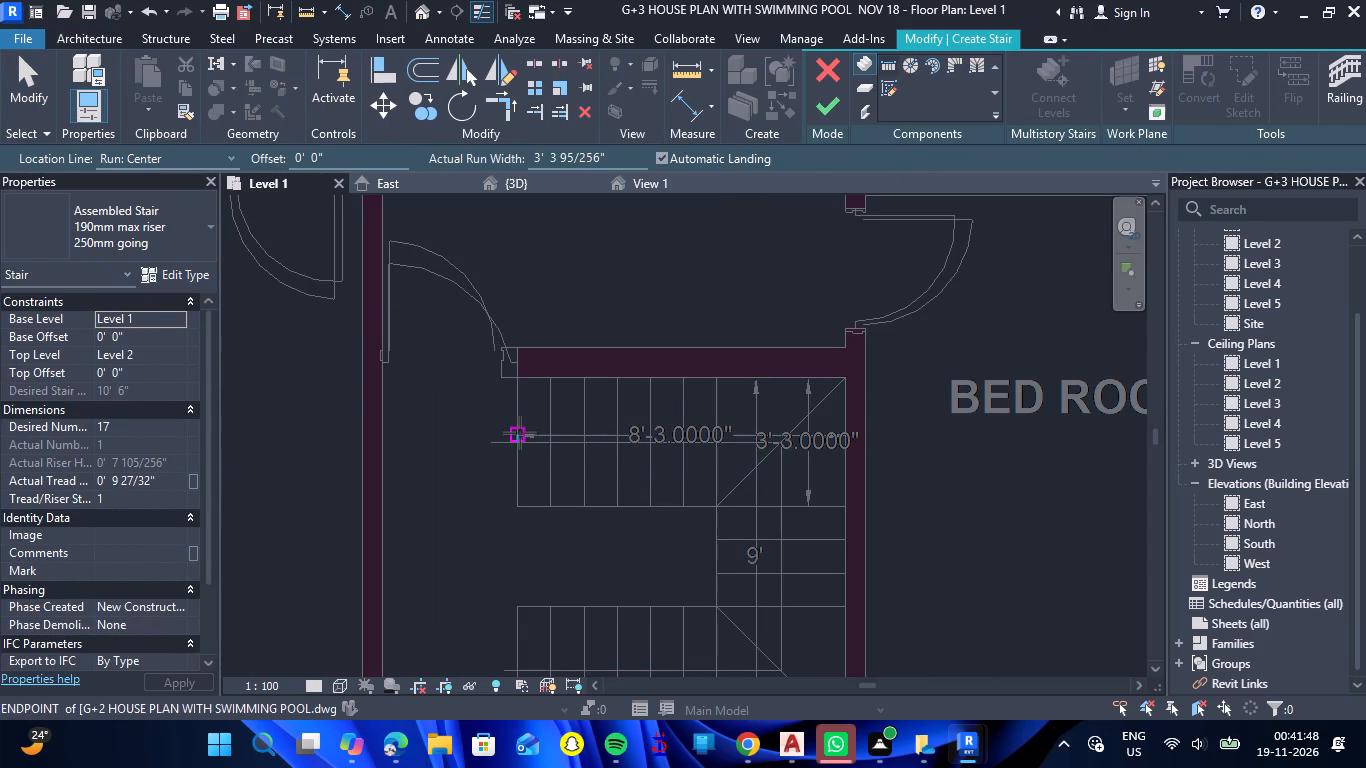
left_click_drag(619, 160, 546, 160)
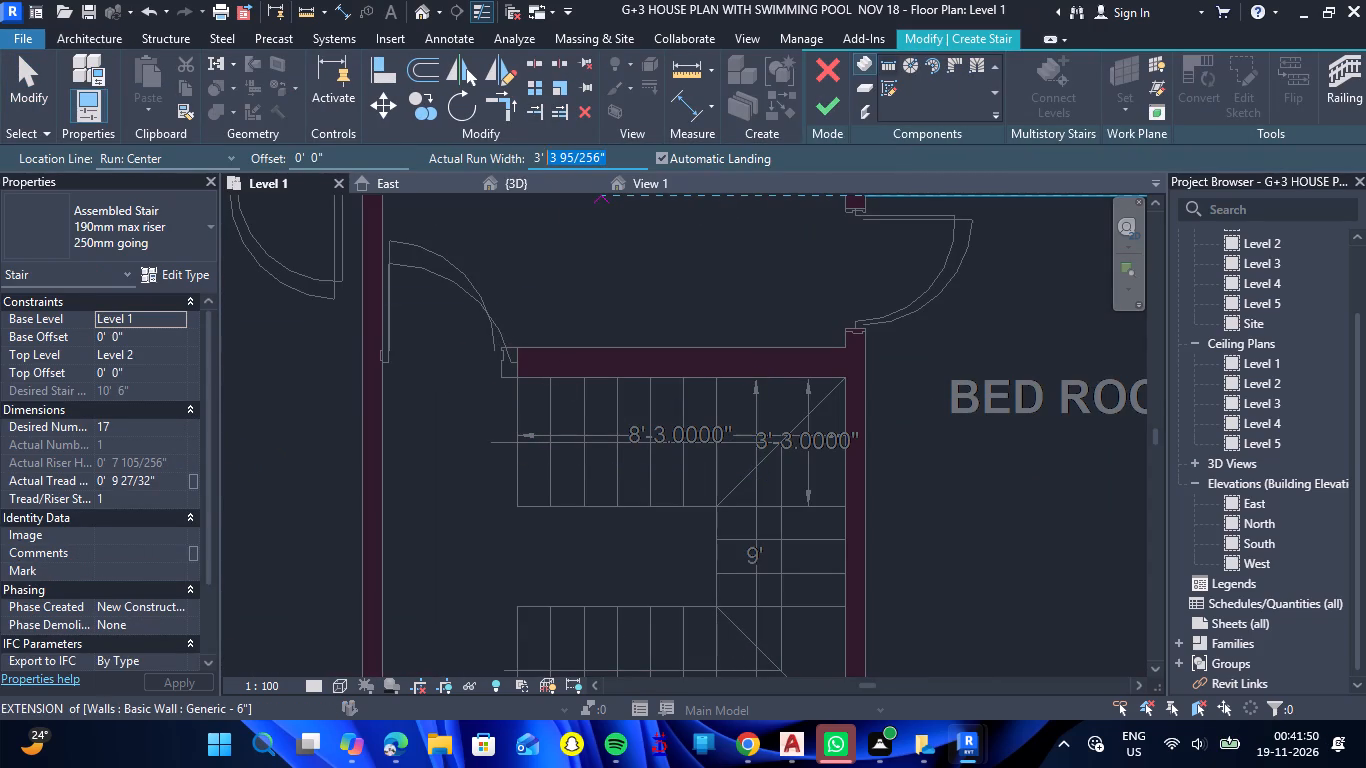
left_click_drag(546, 160, 495, 161)
type("3'3")
key("shift+quotedbl")
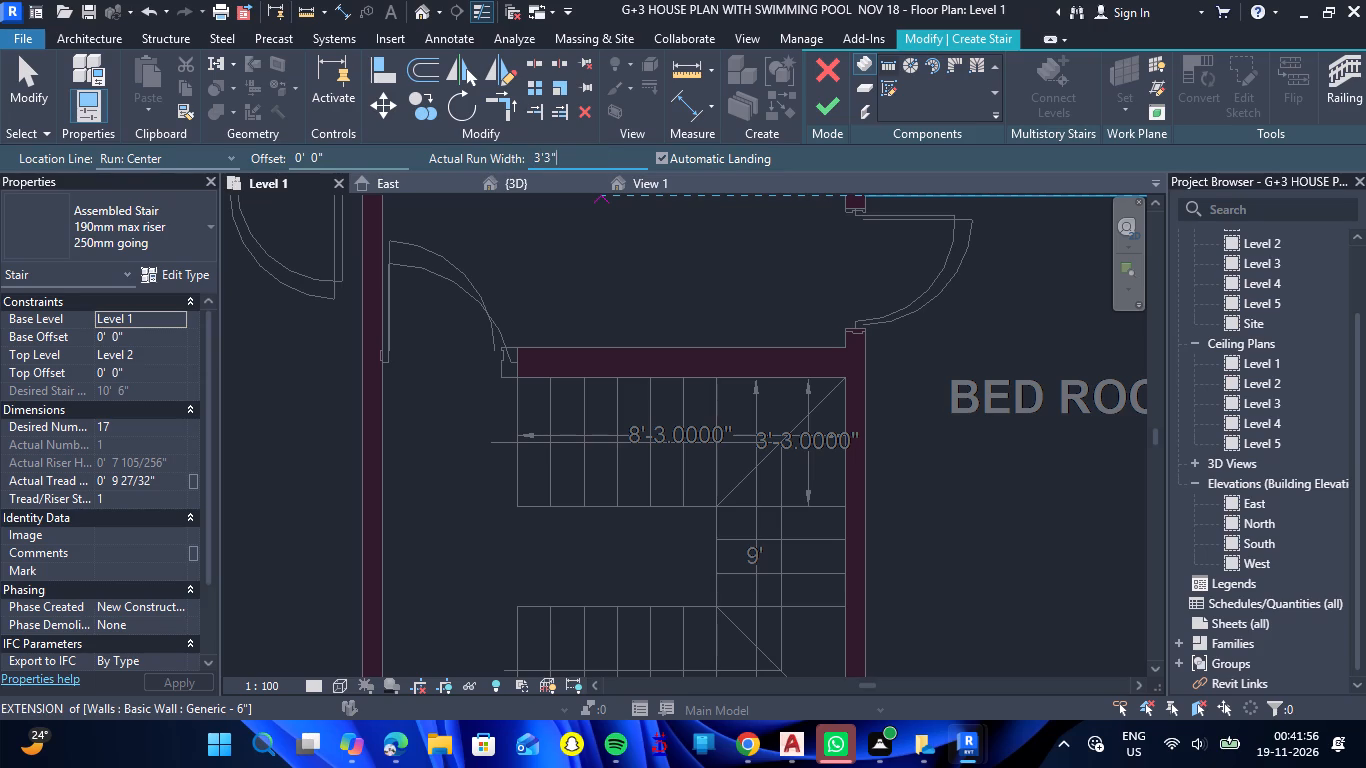
key("Return")
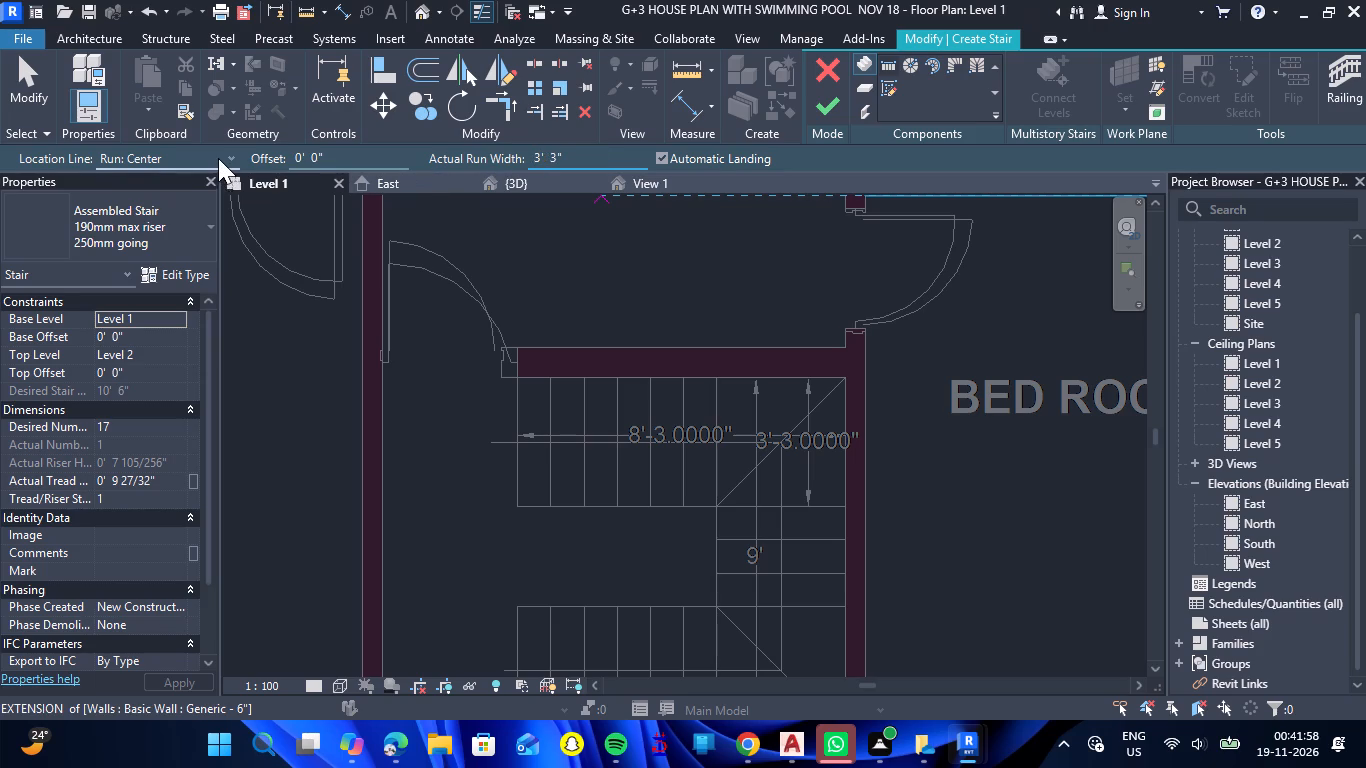
left_click(218, 158)
left_click(182, 195)
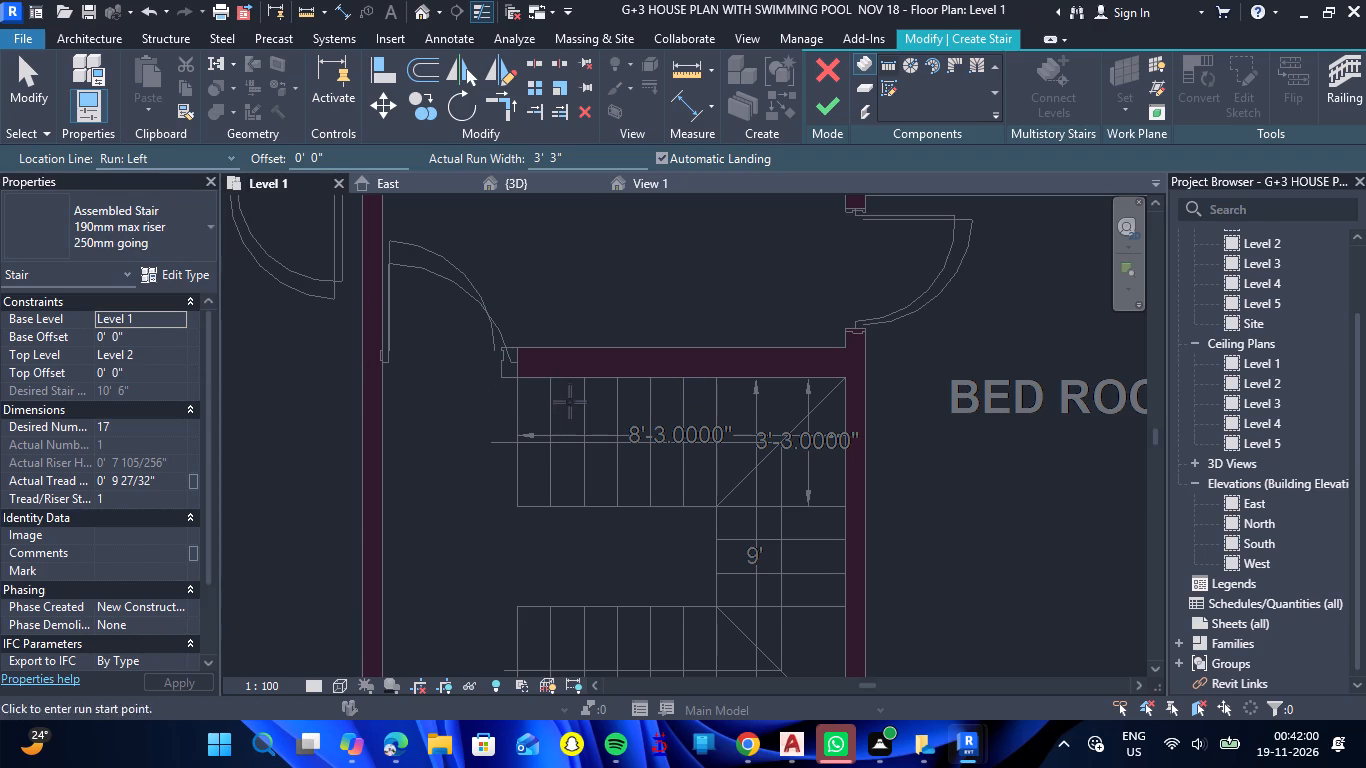
left_click(517, 376)
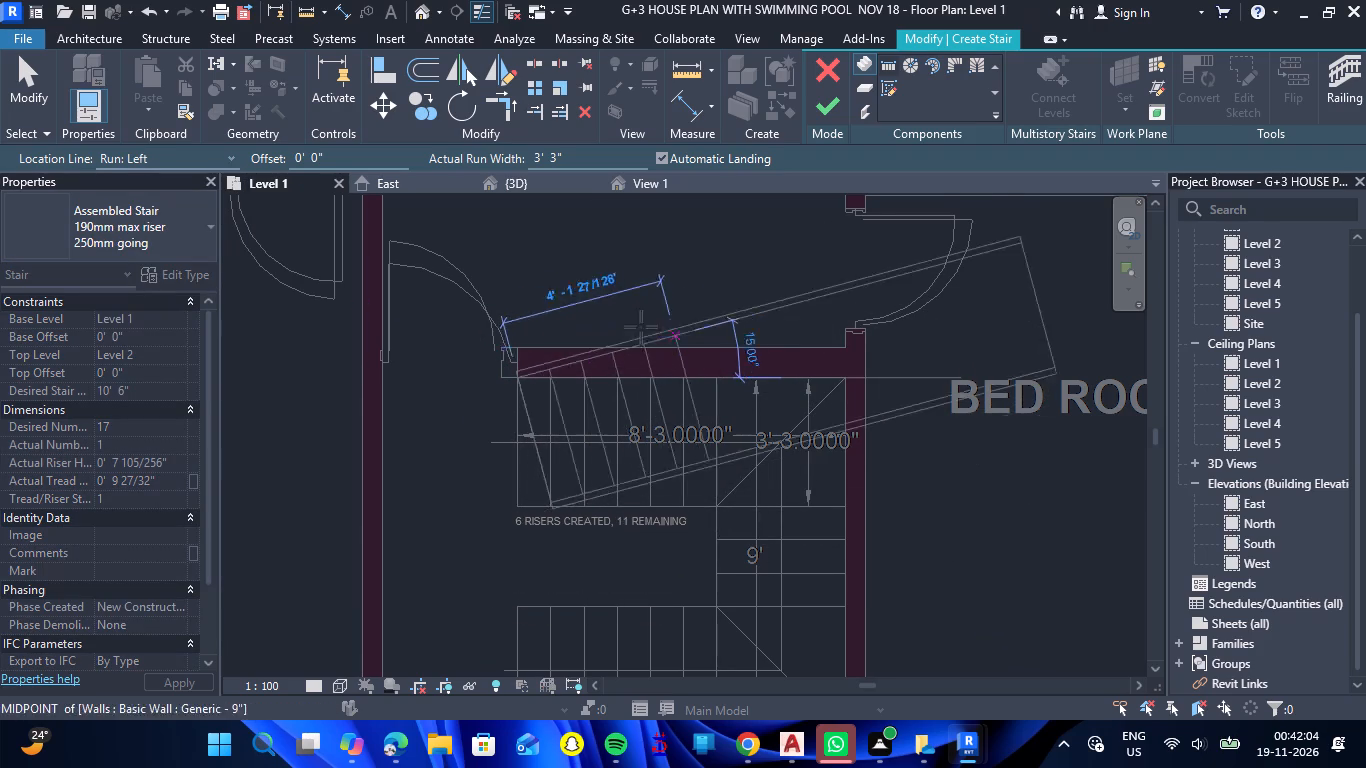
left_click(719, 384)
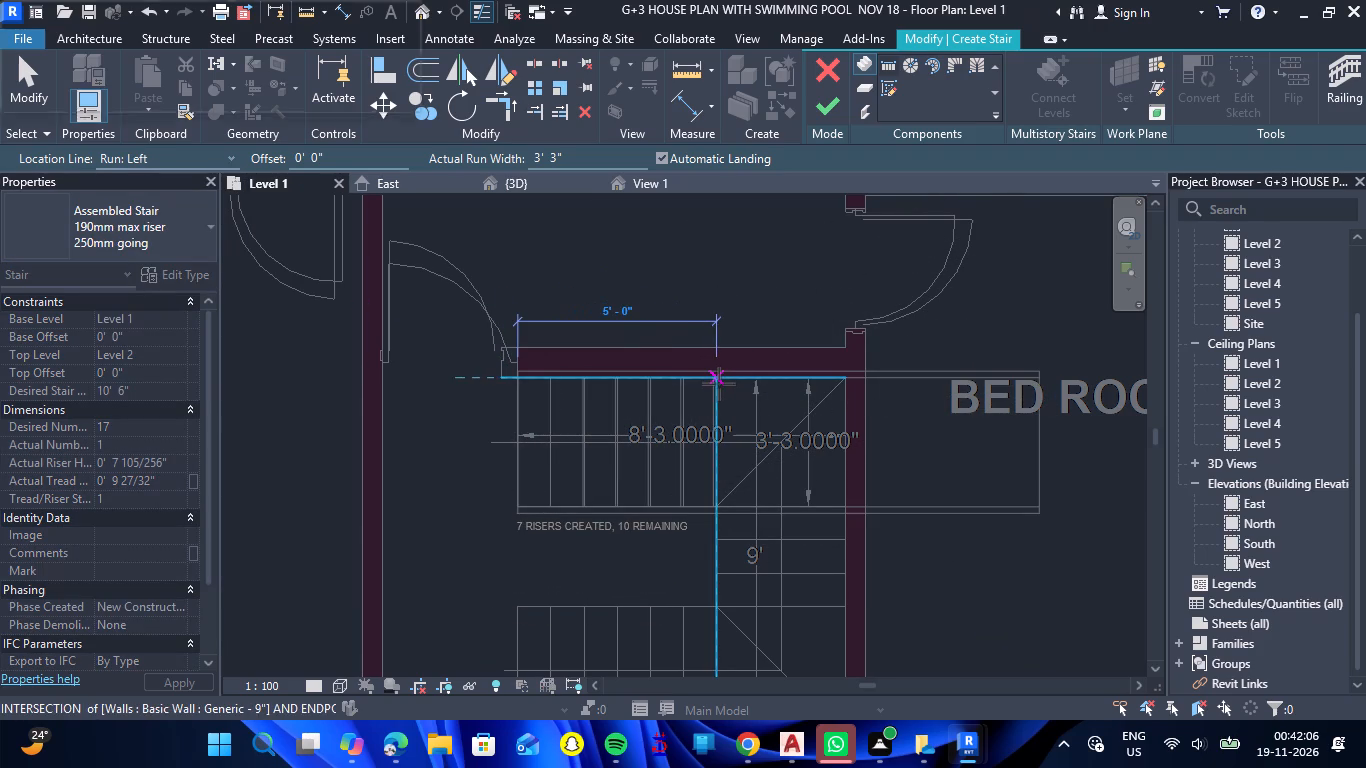
Add the run for risers 8 to 11 along the bedroom wall and the run up to riser 17 along the exterior wall, and finish the stair.
left_click(844, 510)
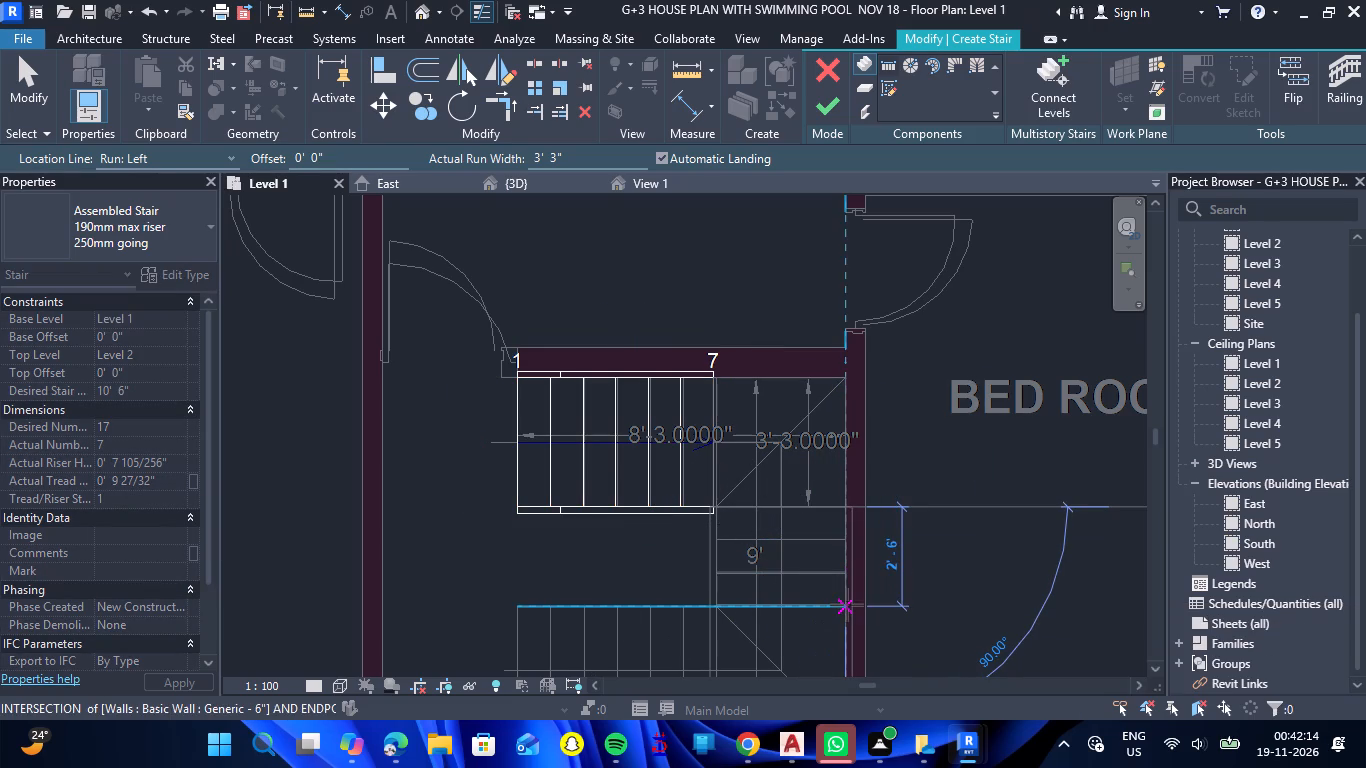
left_click(847, 605)
scroll(832, 593, "down", 6)
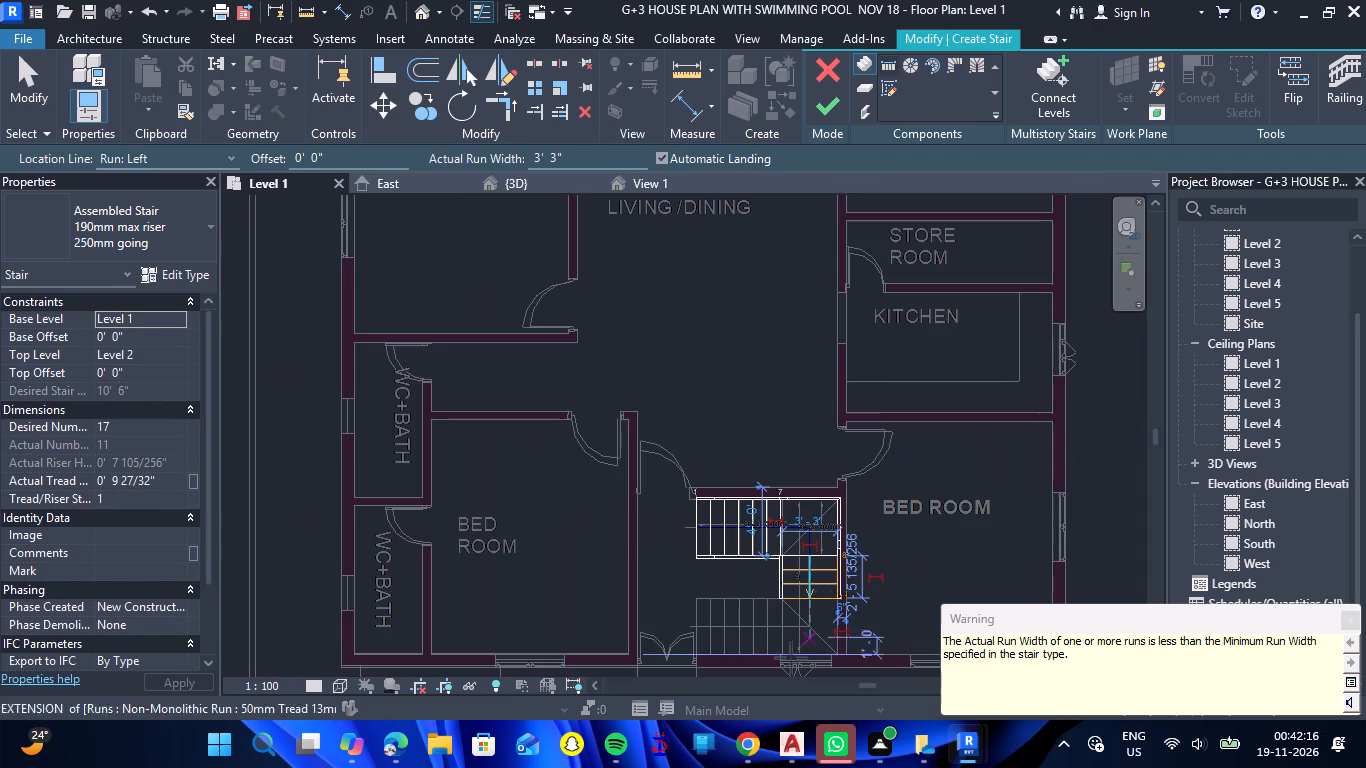
scroll(788, 670, "up", 7)
left_click(777, 628)
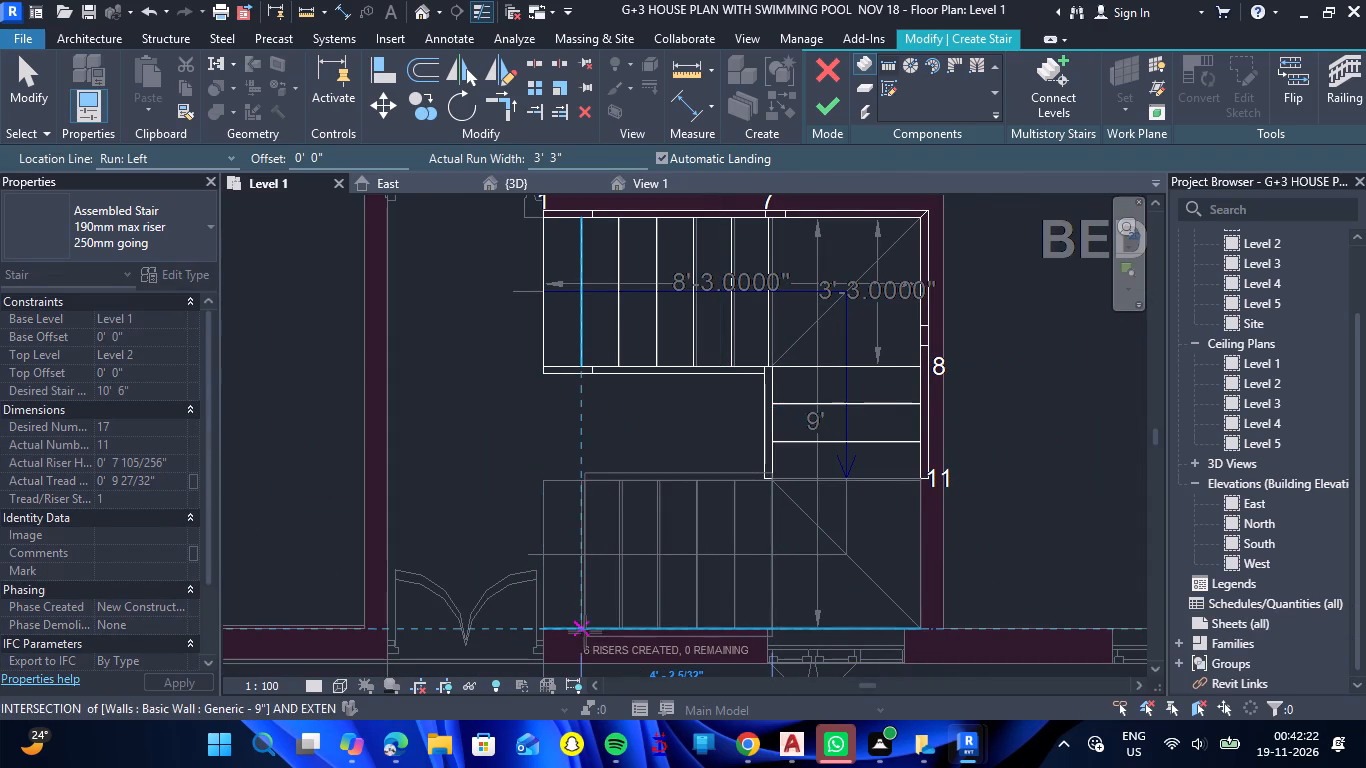
left_click(585, 632)
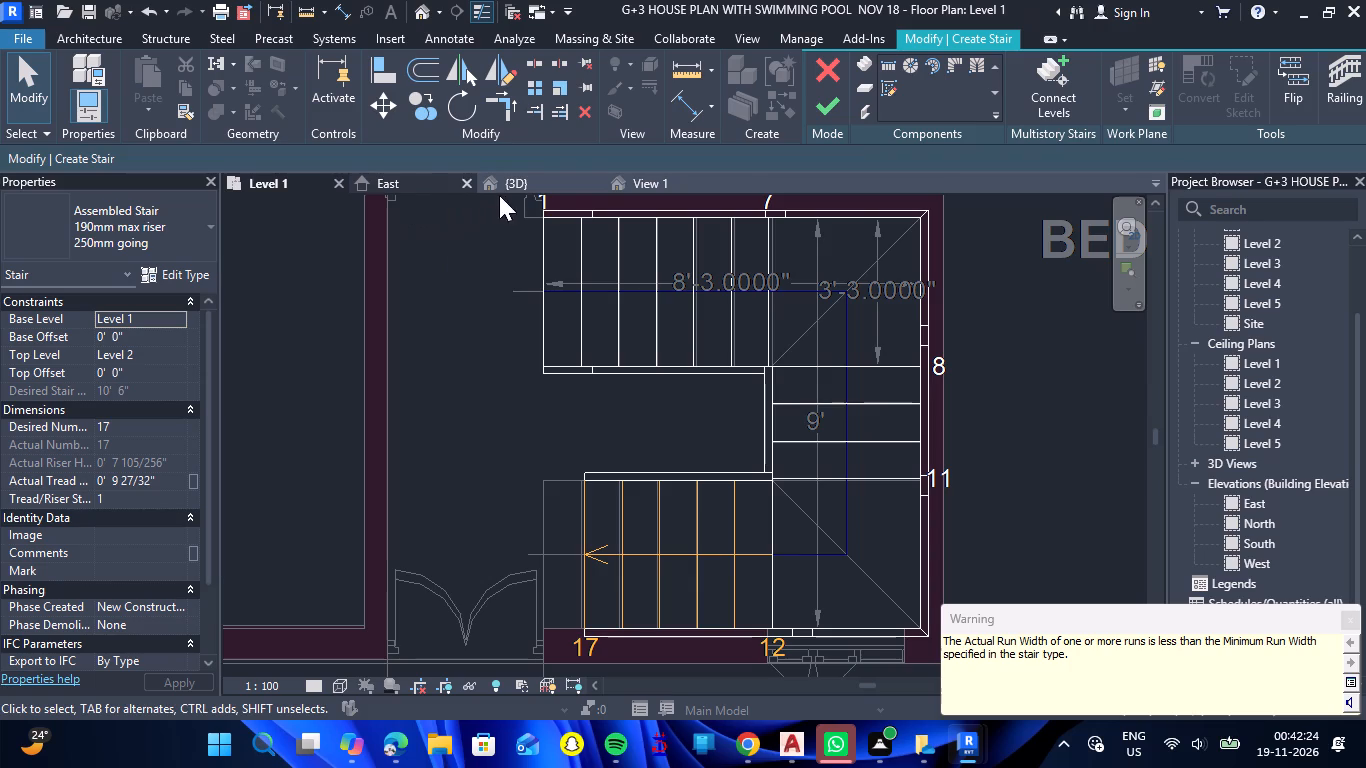
left_click(513, 185)
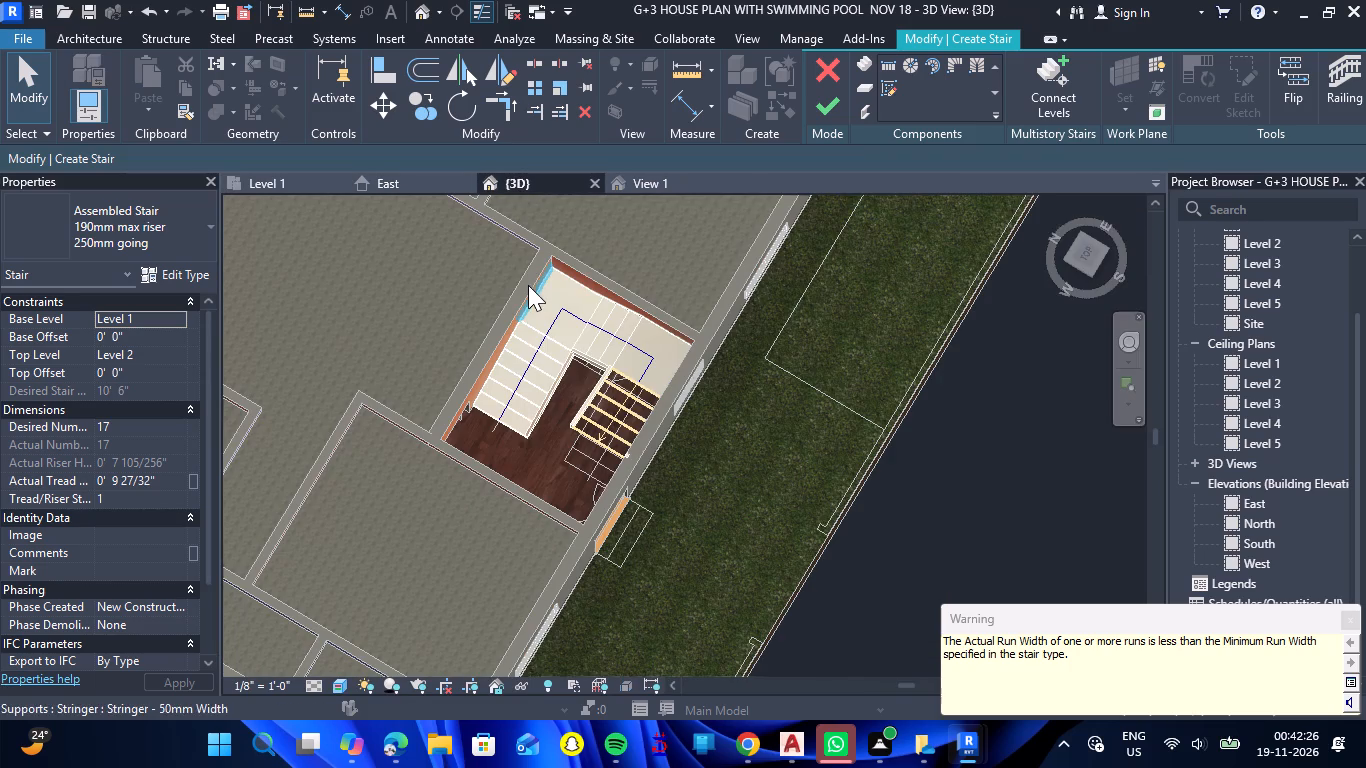
scroll(552, 459, "up", 7)
scroll(552, 459, "down", 3)
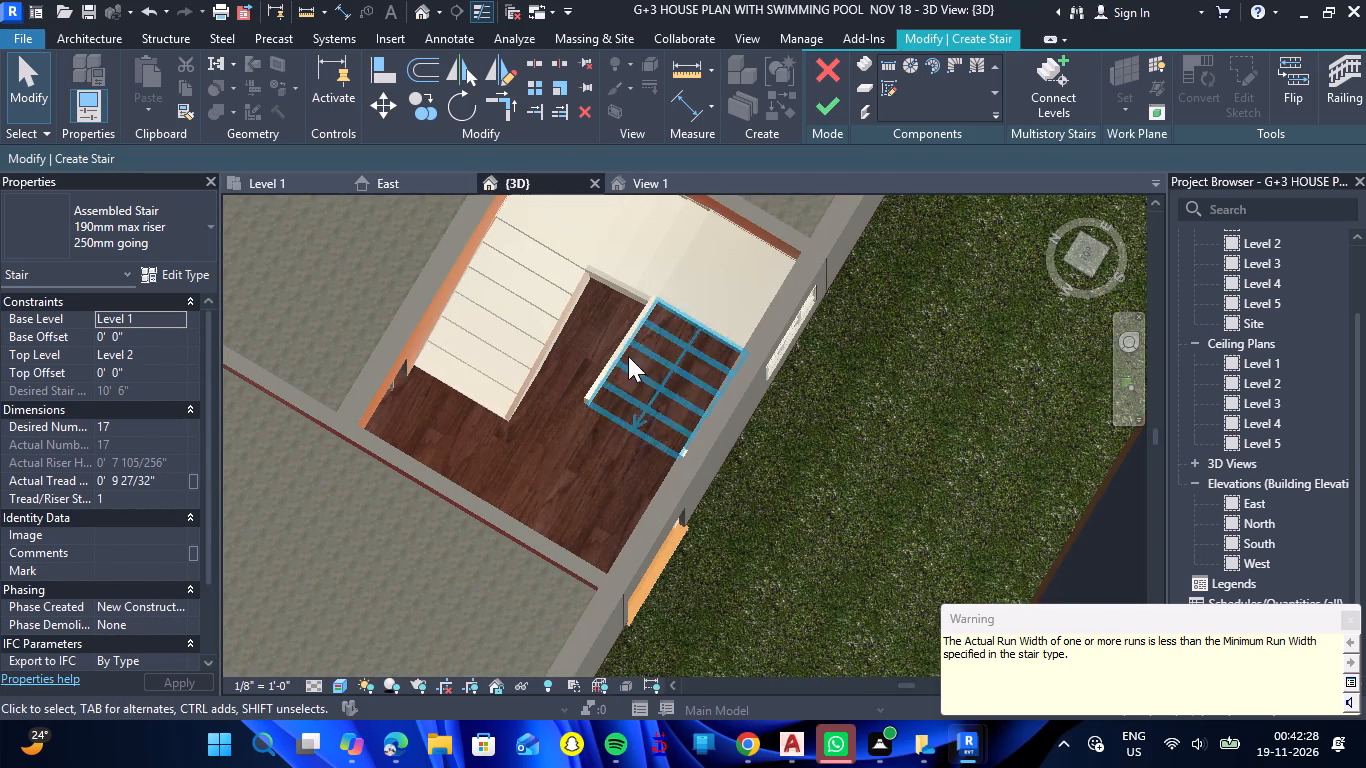
left_click(817, 119)
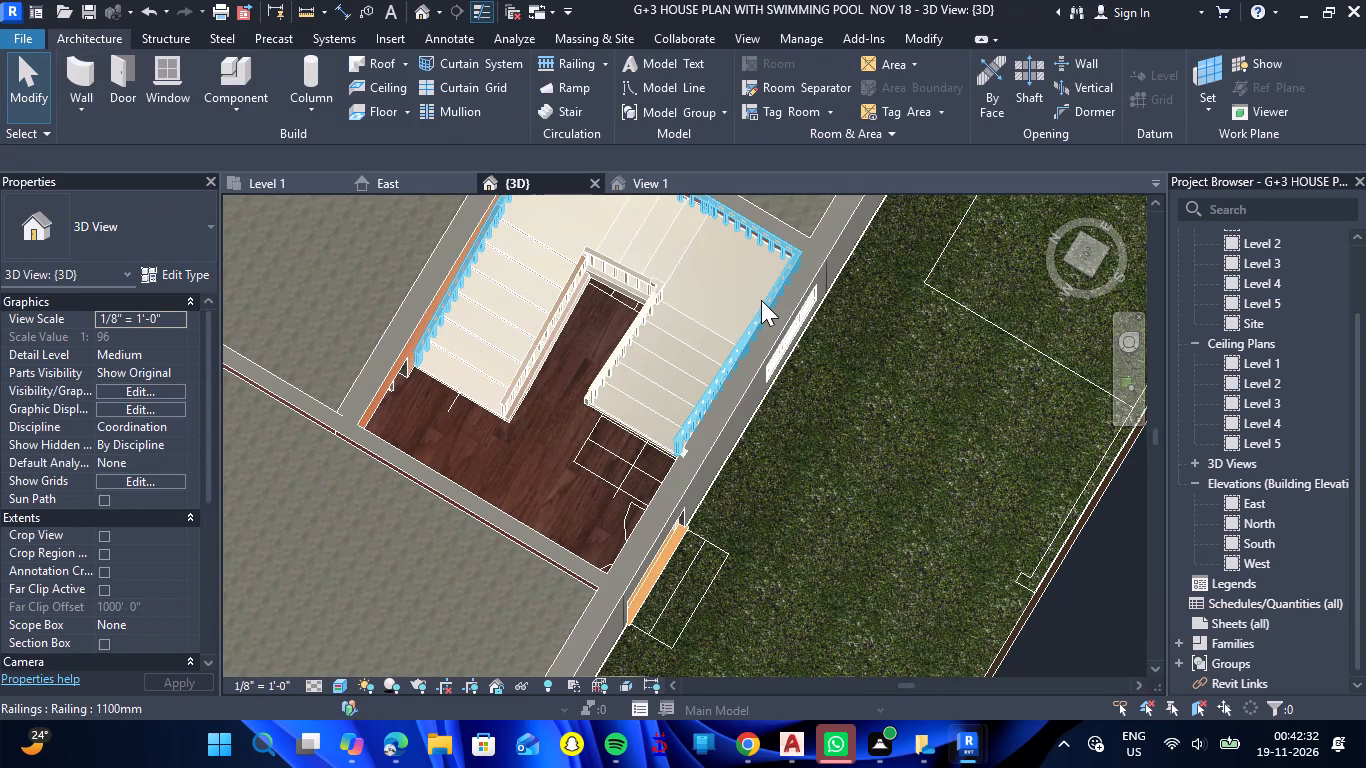
Delete the wall-side railing of the new stair in the 3D view, keeping the railing on the inner side.
scroll(761, 300, "down", 5)
left_click(967, 453)
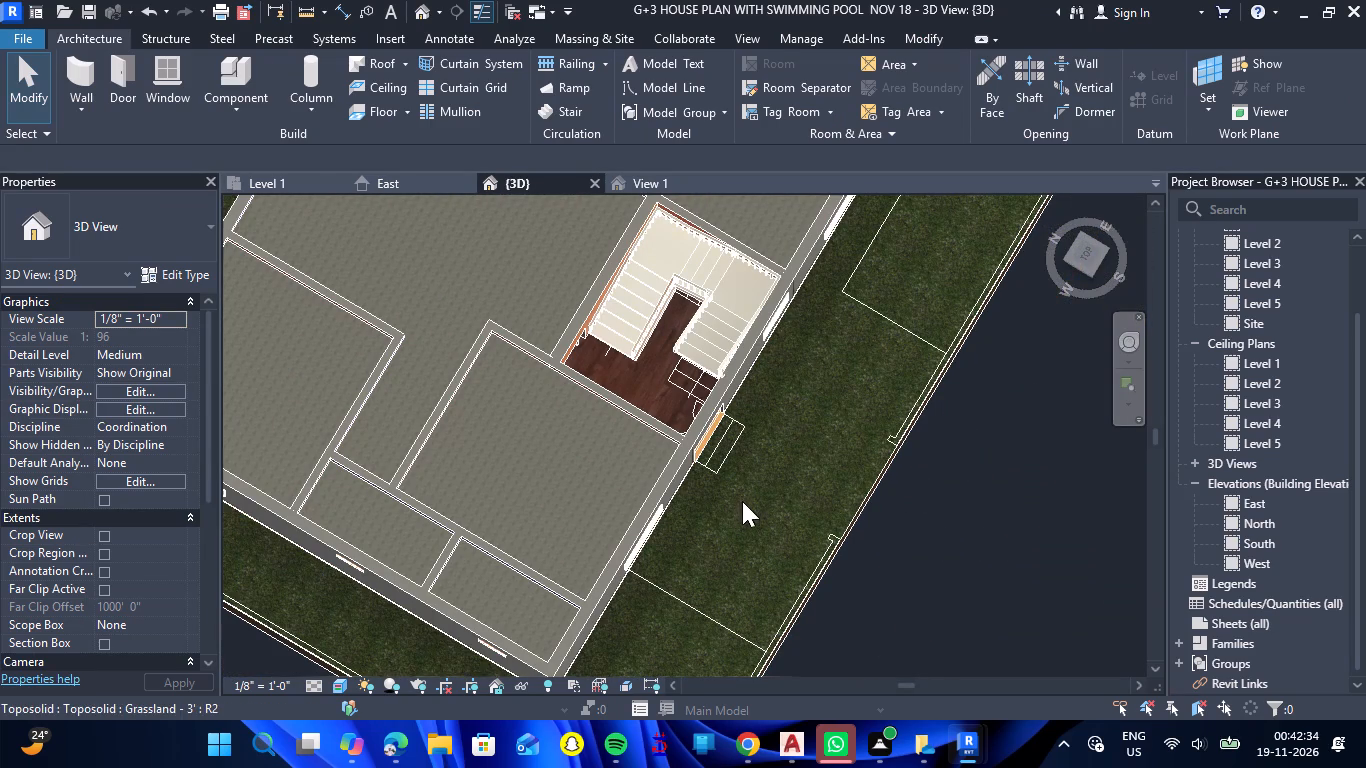
left_click_drag(729, 512, 838, 329, "shift")
right_click_drag(729, 512, 838, 329, "shift")
scroll(827, 335, "down", 5)
scroll(991, 287, "up", 8)
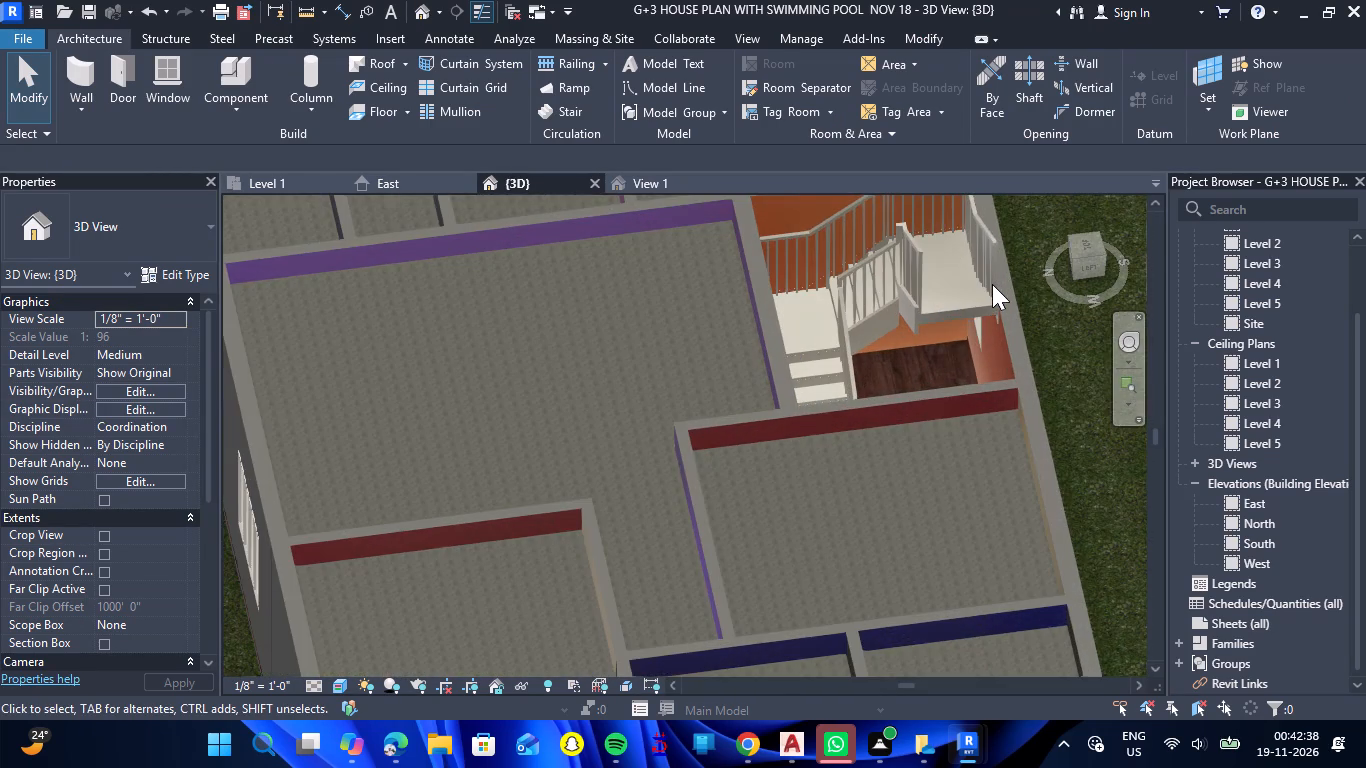
scroll(992, 284, "up", 4)
scroll(657, 304, "down", 4)
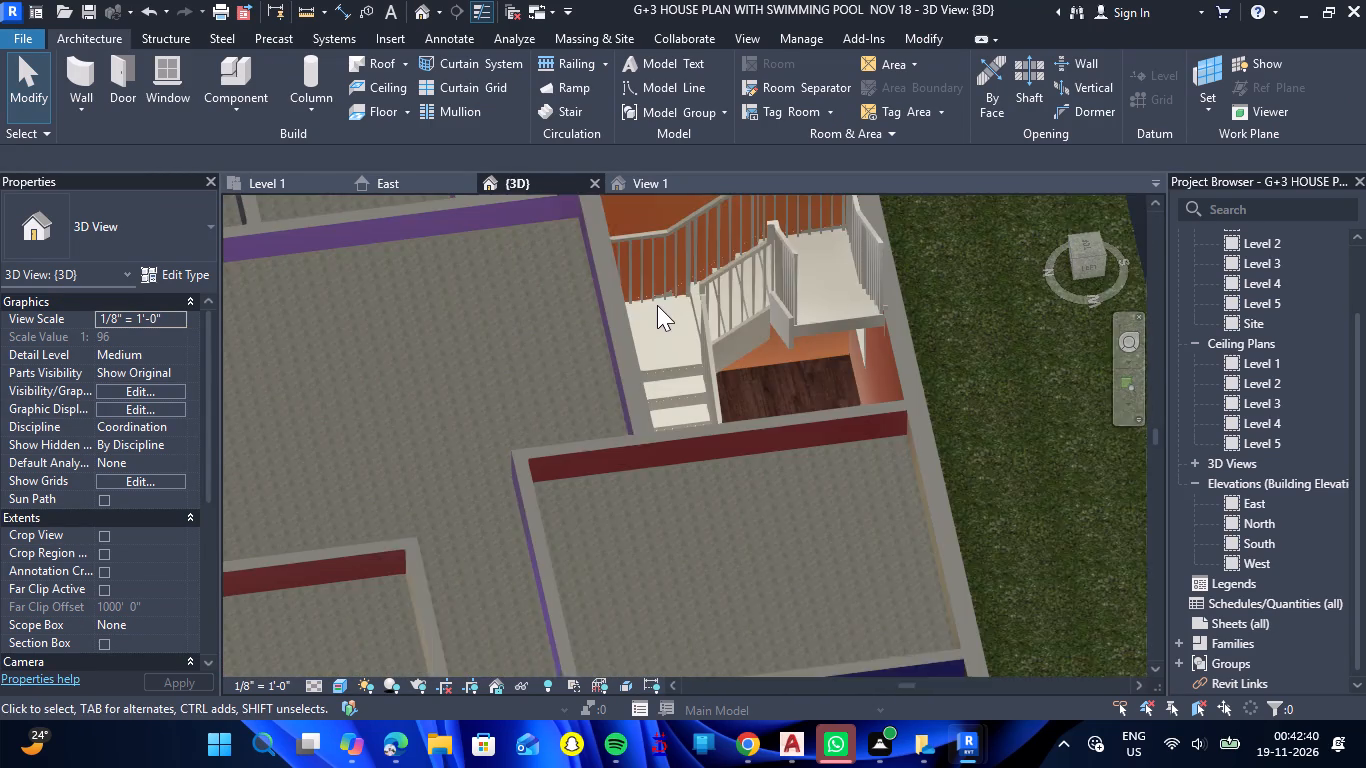
left_click(662, 242)
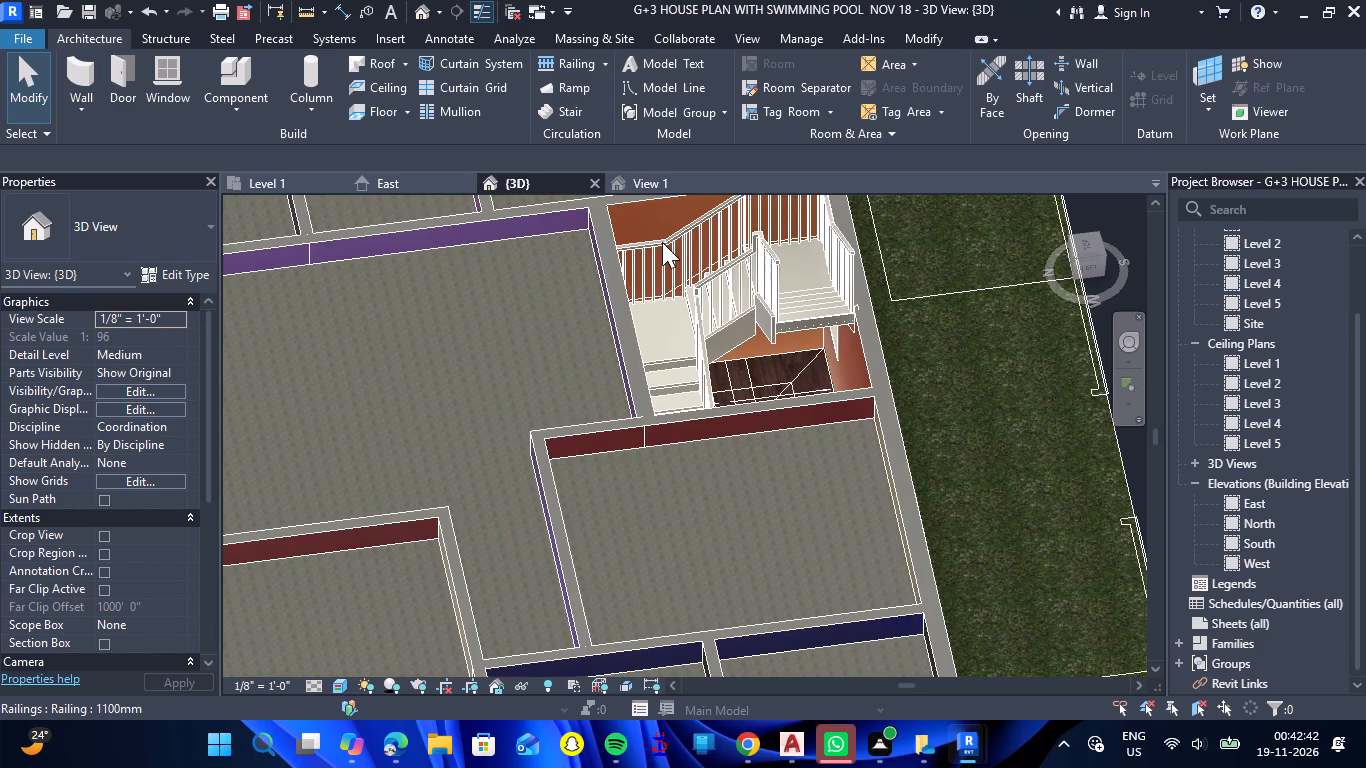
key("Delete")
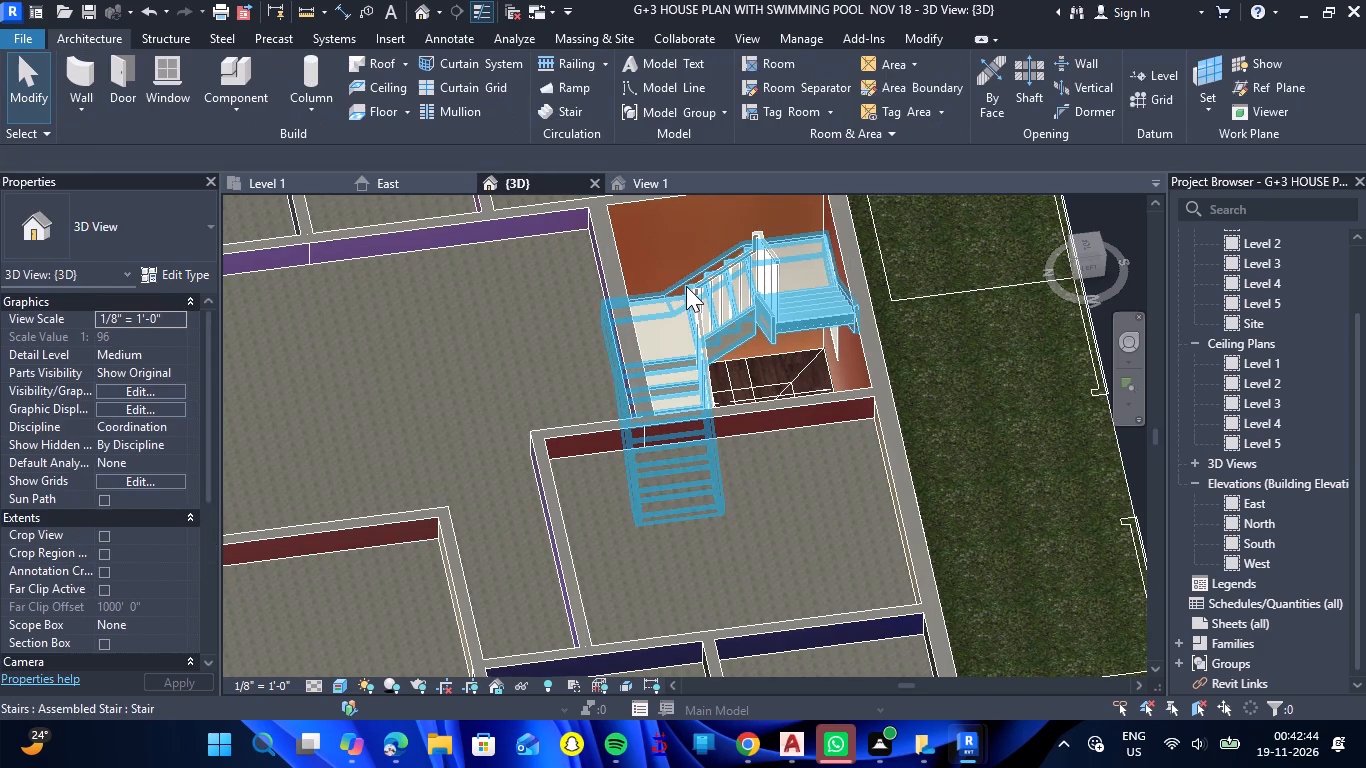
scroll(690, 286, "down", 5)
left_click(990, 402)
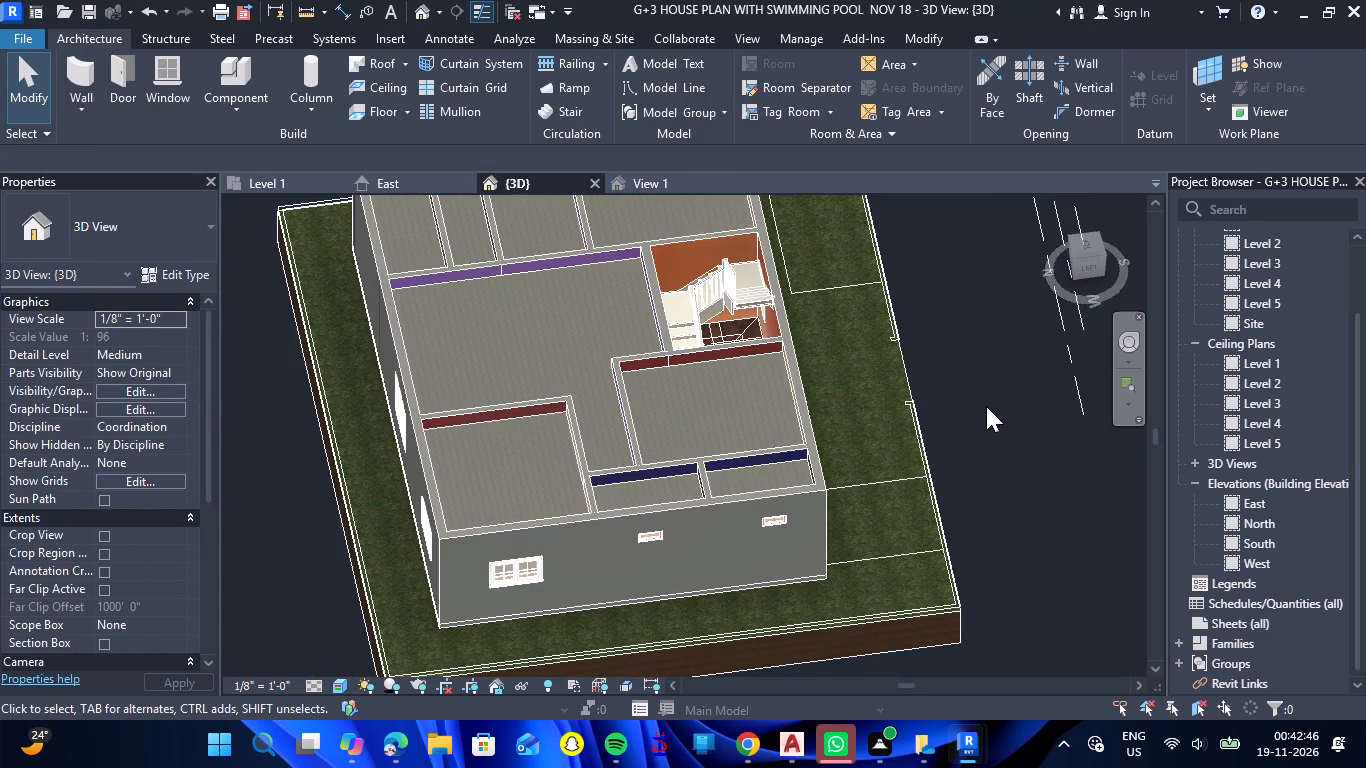
In the Level 1 plan, place an automatic Compound Ceiling Plain at a 9' height offset over the entrance and staircase area.
left_click(277, 179)
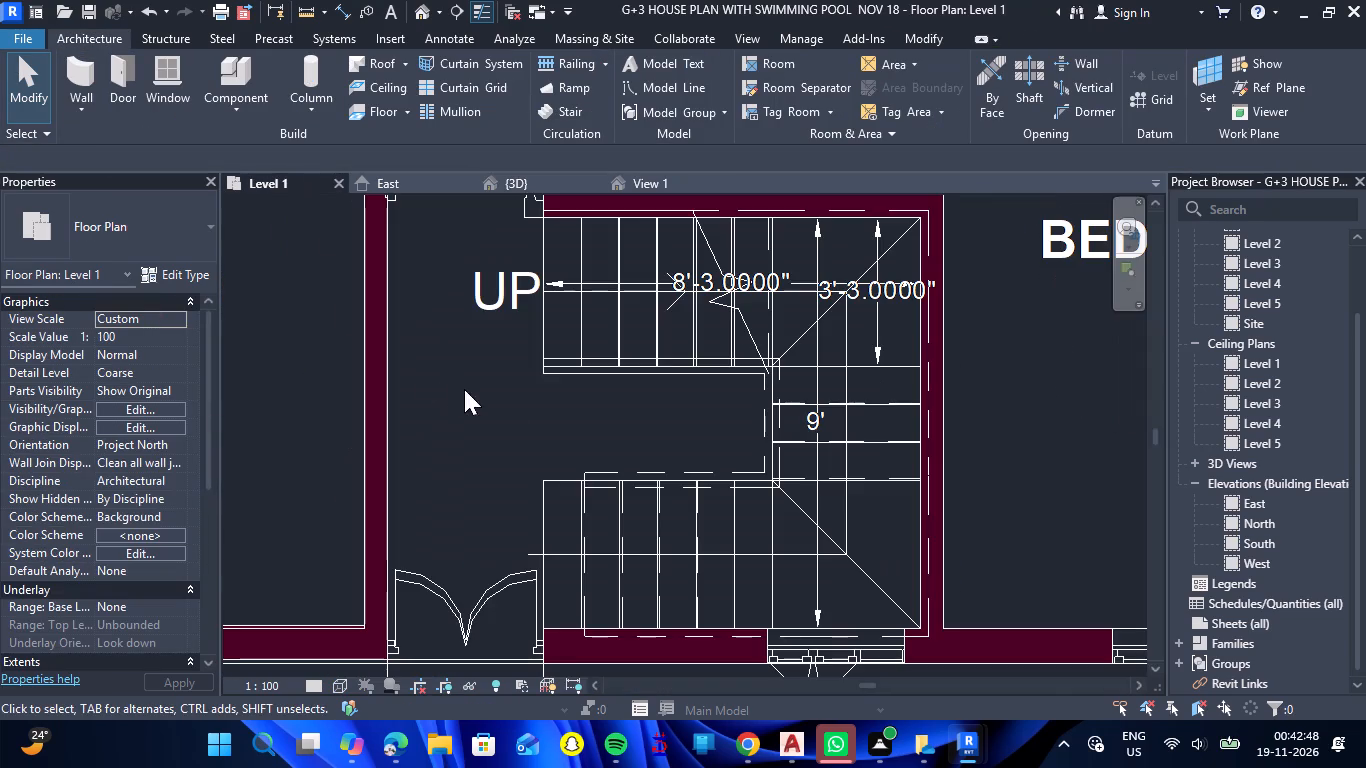
scroll(570, 493, "up", 2)
scroll(570, 493, "down", 3)
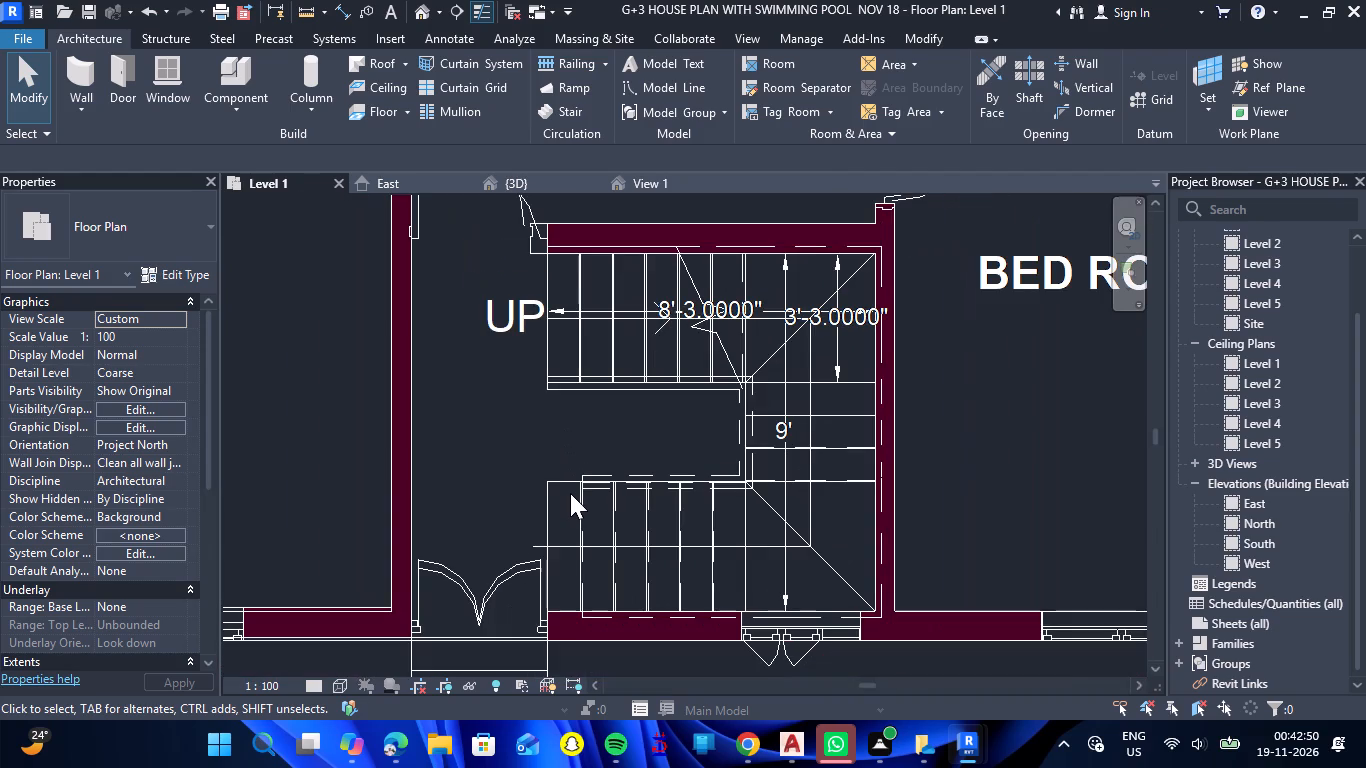
scroll(523, 438, "down", 2)
left_click(383, 86)
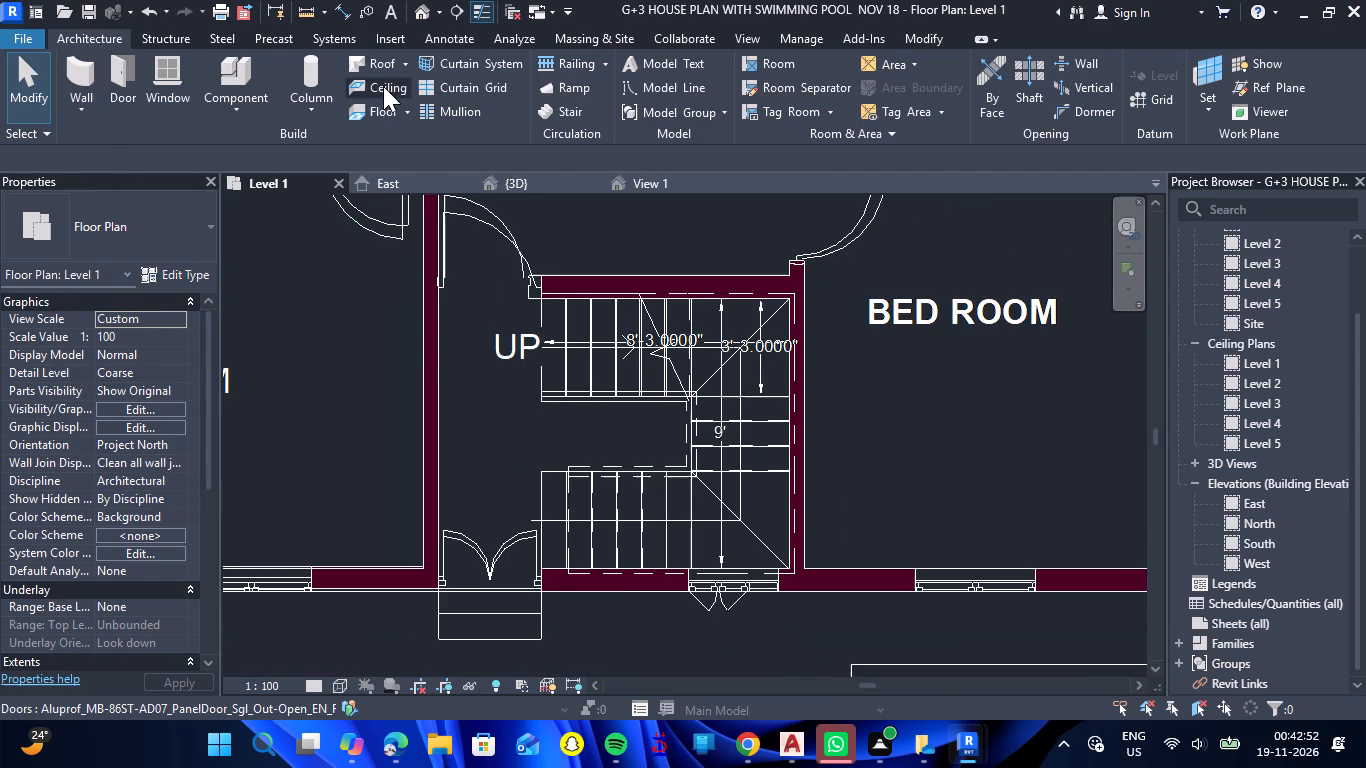
left_click(494, 425)
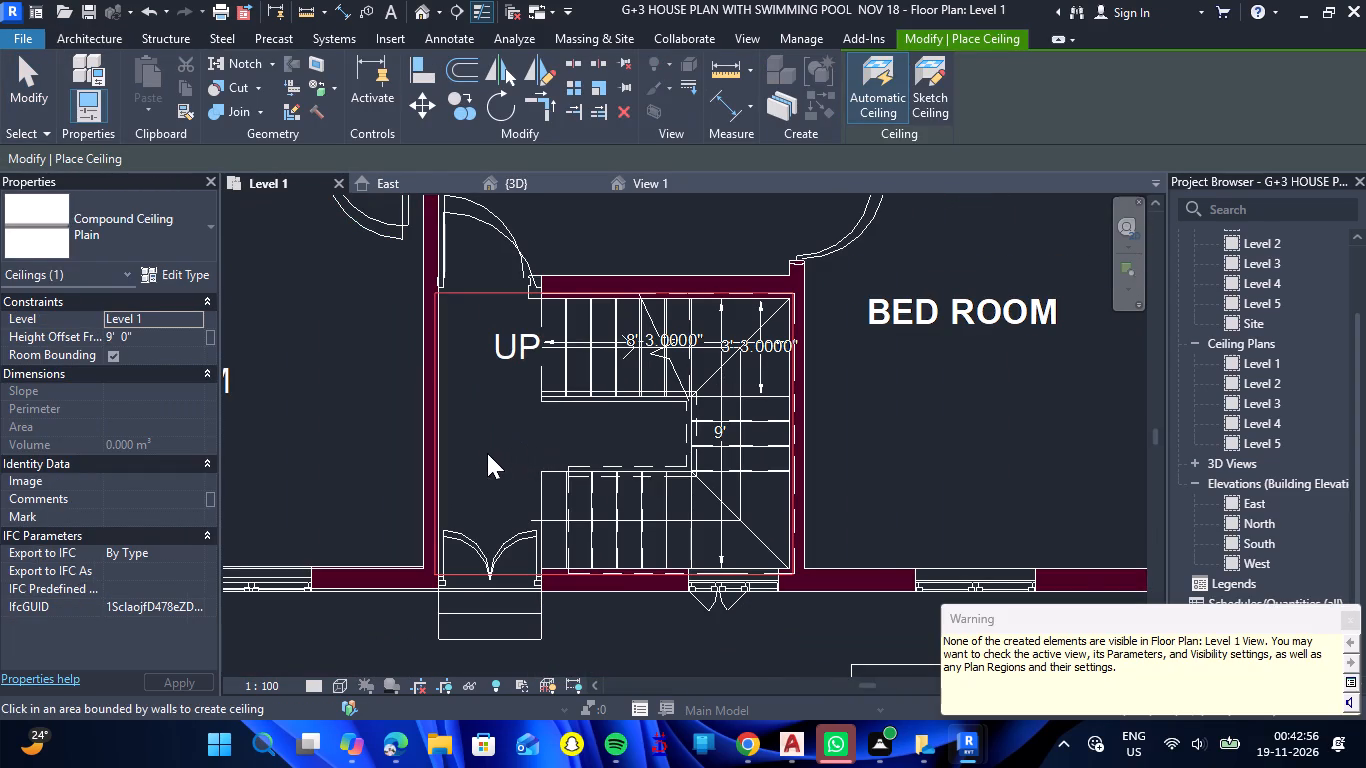
left_click(1347, 624)
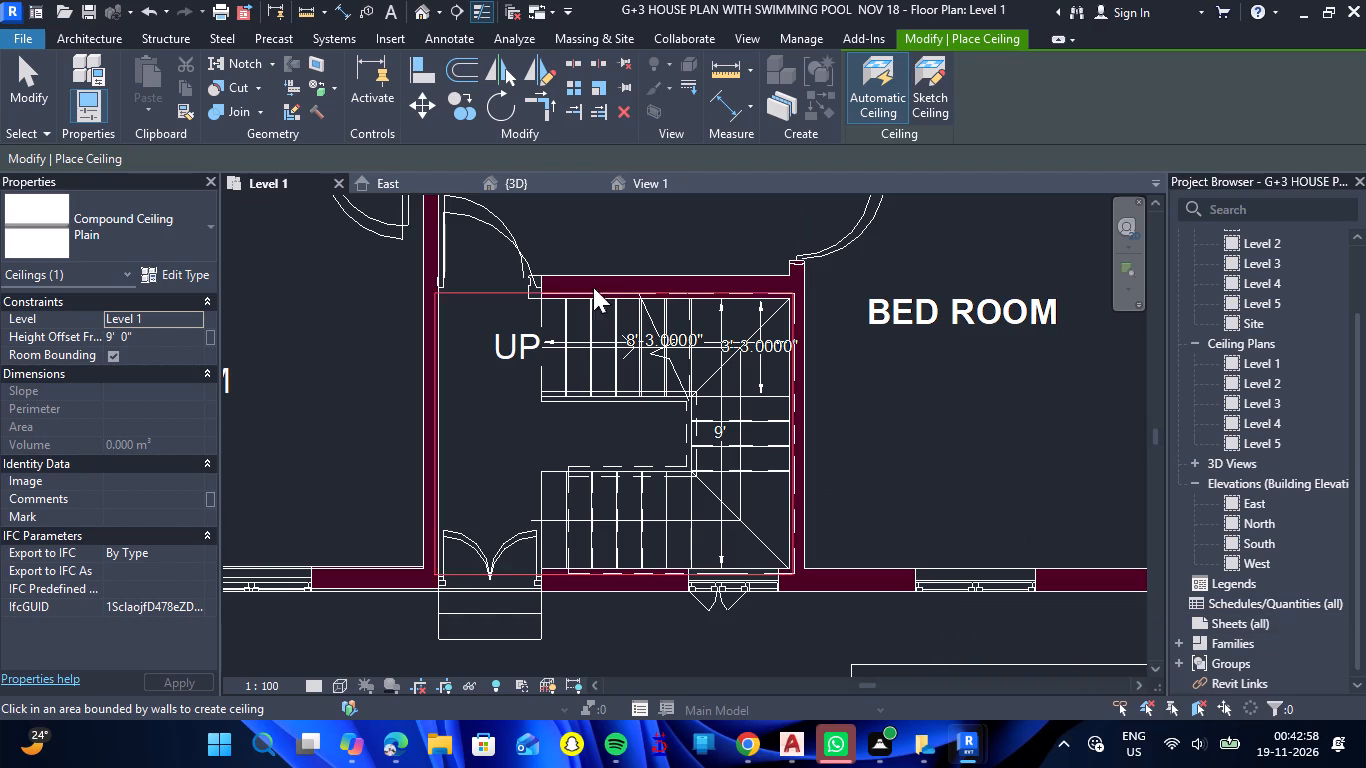
End ceiling placement and examine the staircase ceiling and the whole house from the front in the 3D view.
left_click(507, 182)
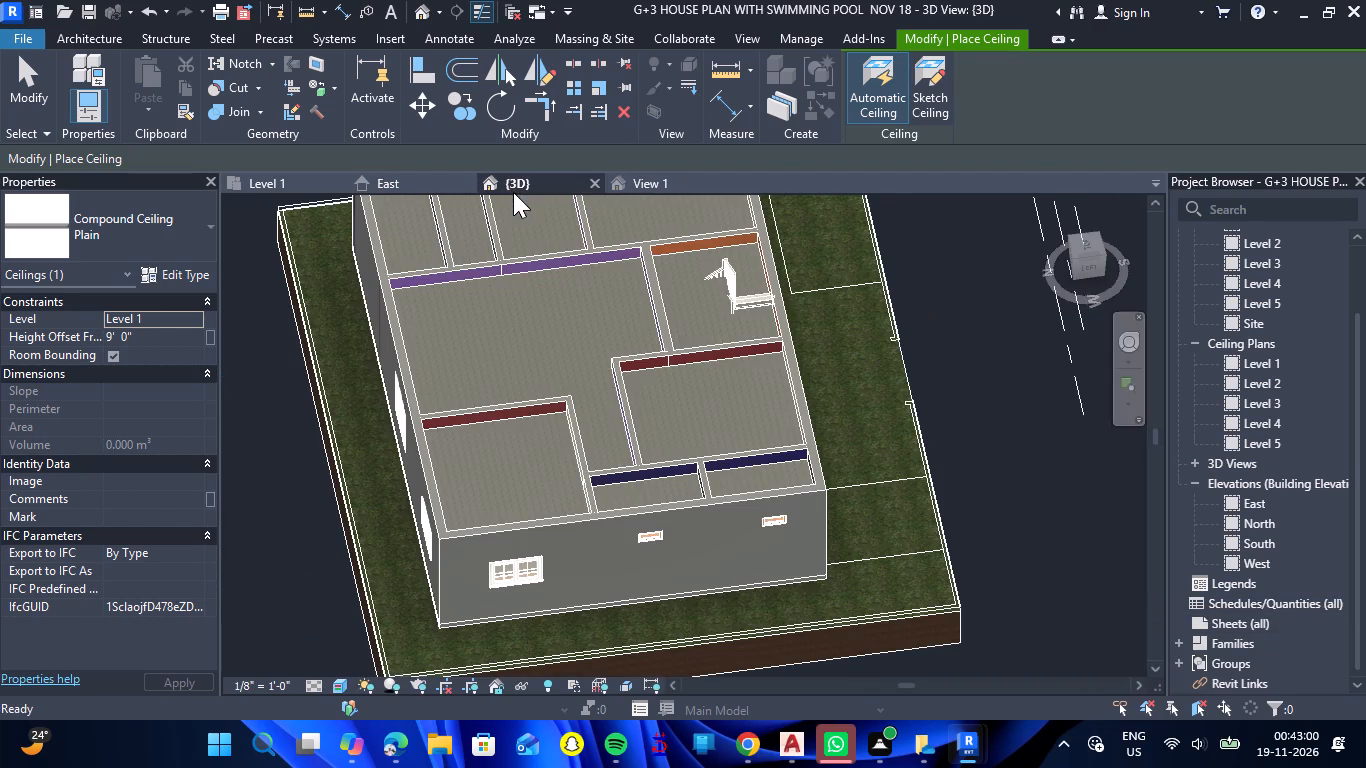
scroll(946, 402, "down", 2)
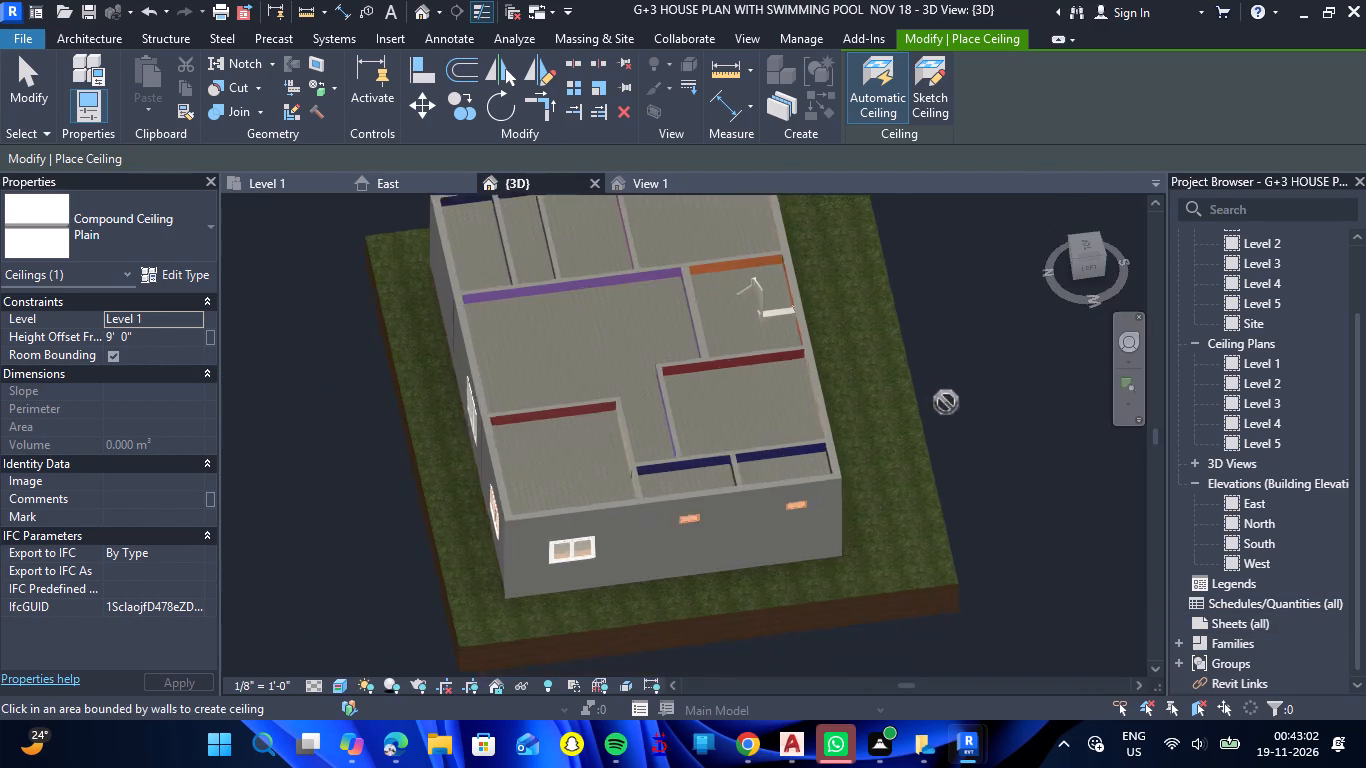
key("Escape")
left_click_drag(994, 456, 788, 405)
right_click_drag(994, 456, 788, 405, "shift")
scroll(814, 416, "down", 5)
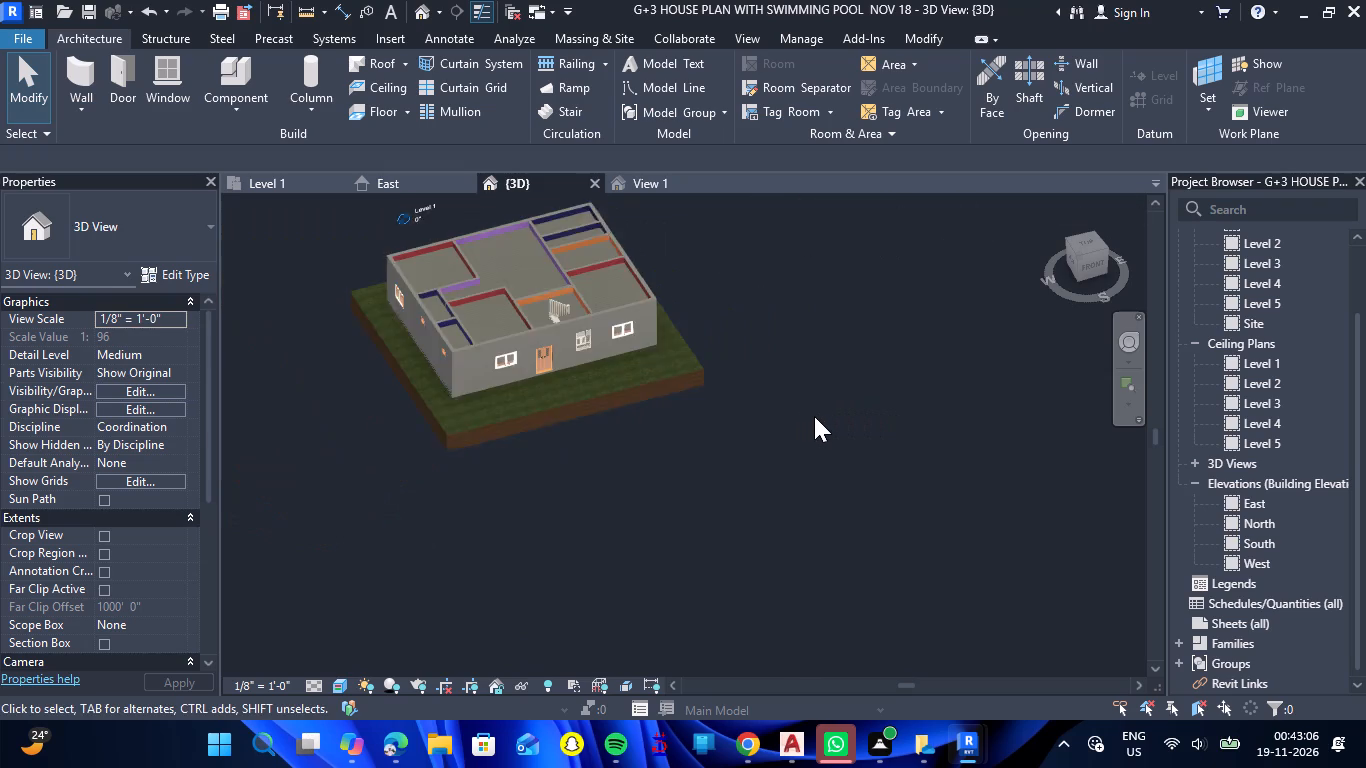
scroll(845, 396, "down", 2)
scroll(660, 229, "up", 3)
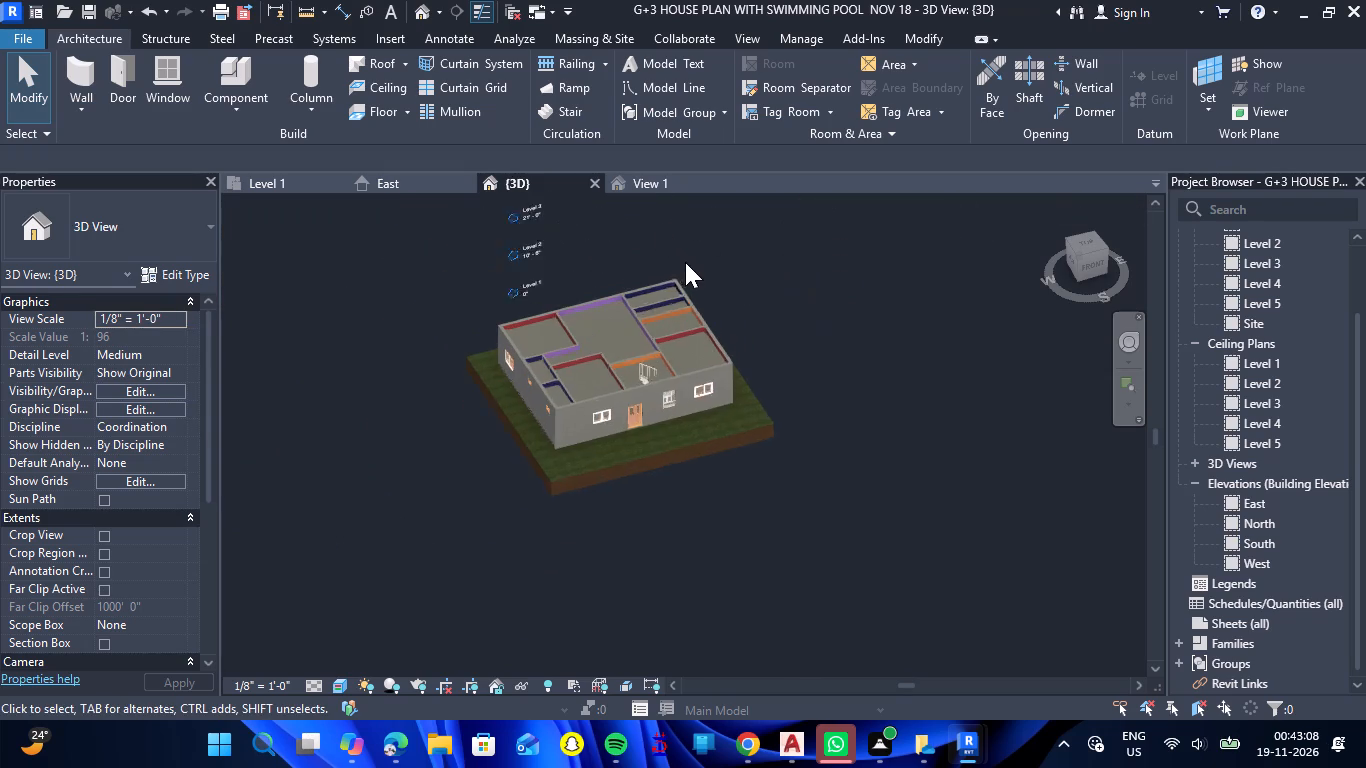
scroll(685, 262, "up", 5)
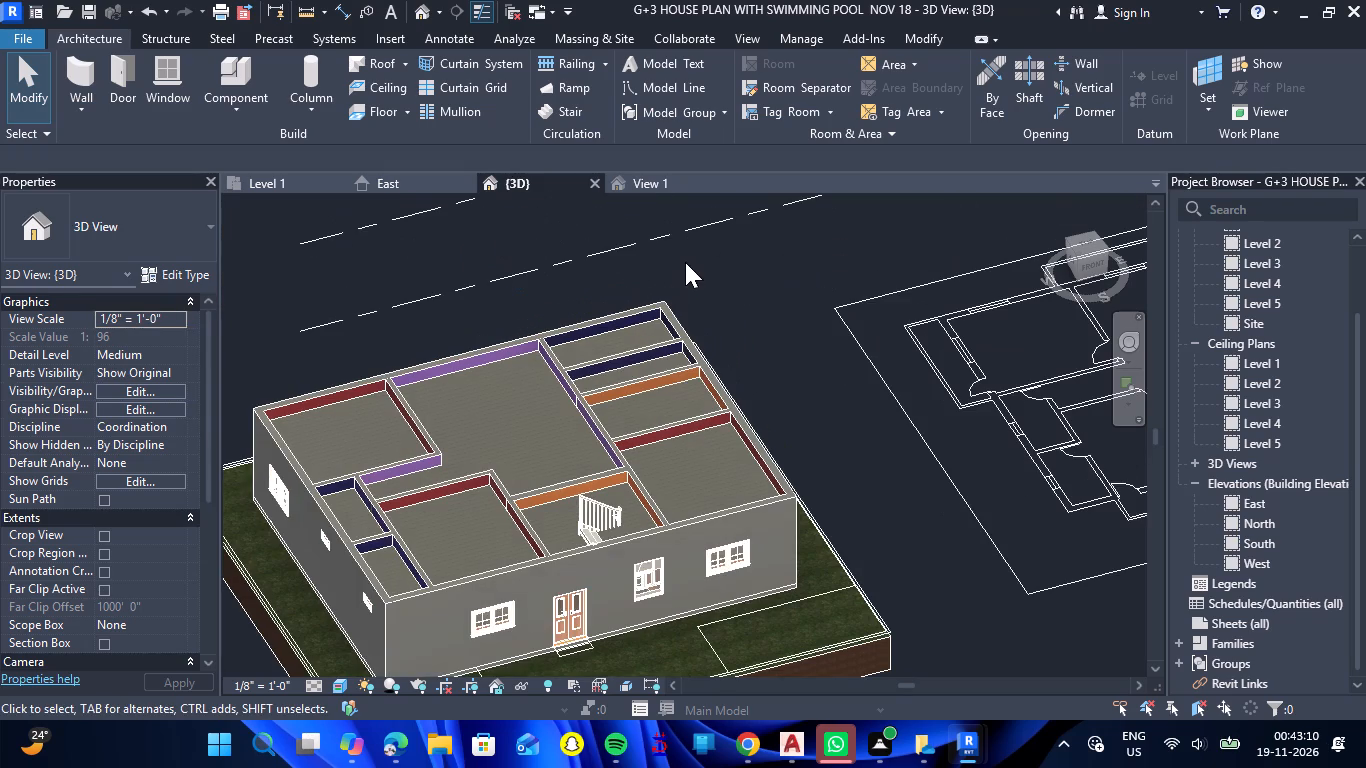
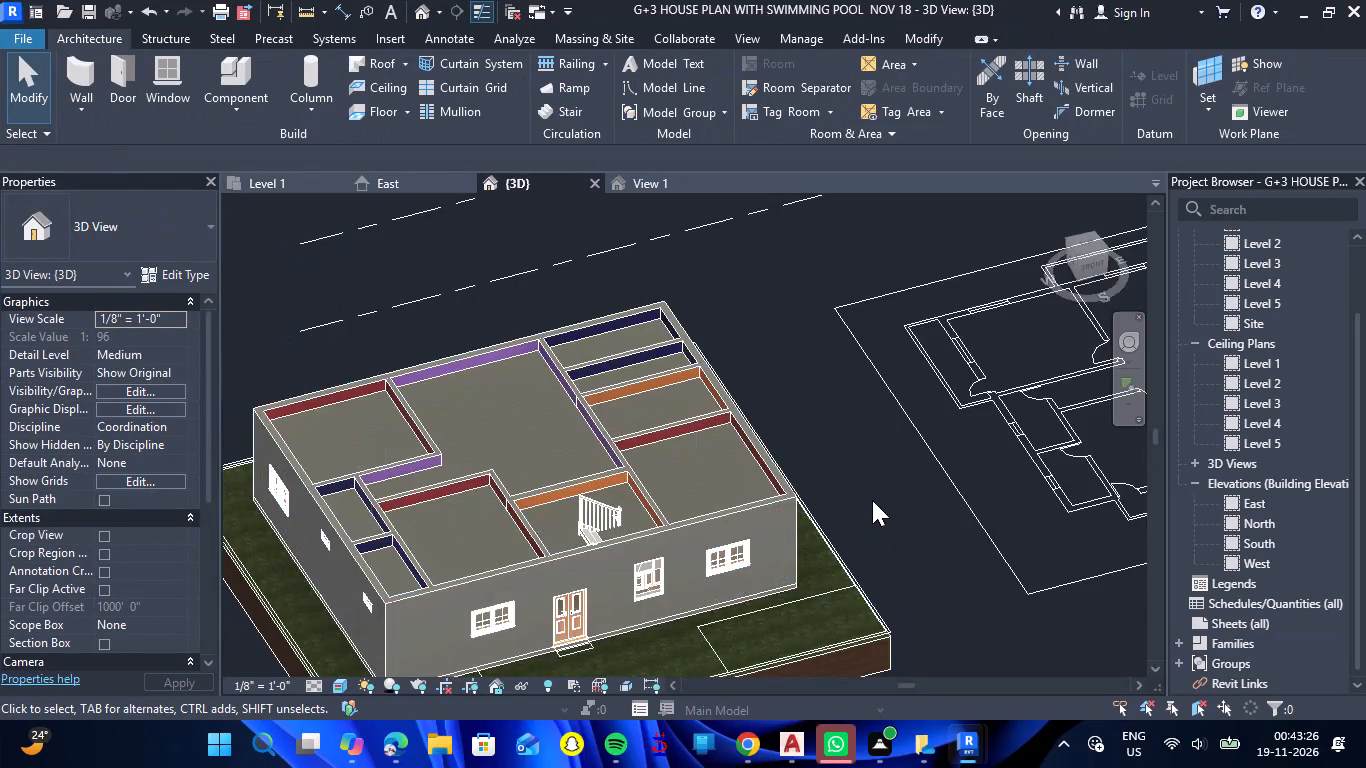
Examine the house's front facade, painted rooms, ceilings and staircase in the 3D view.
scroll(871, 497, "down", 4)
scroll(818, 627, "up", 4)
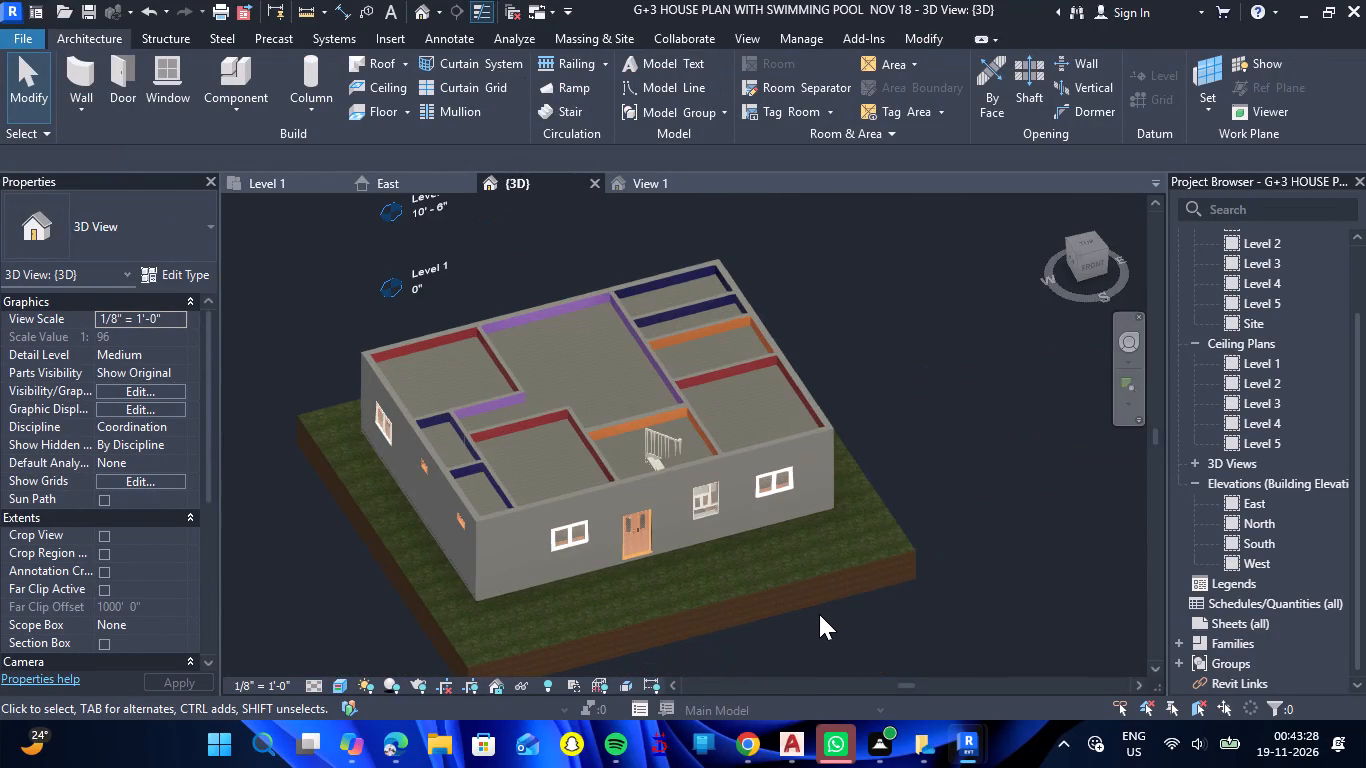
scroll(722, 417, "down", 2)
scroll(696, 597, "up", 3)
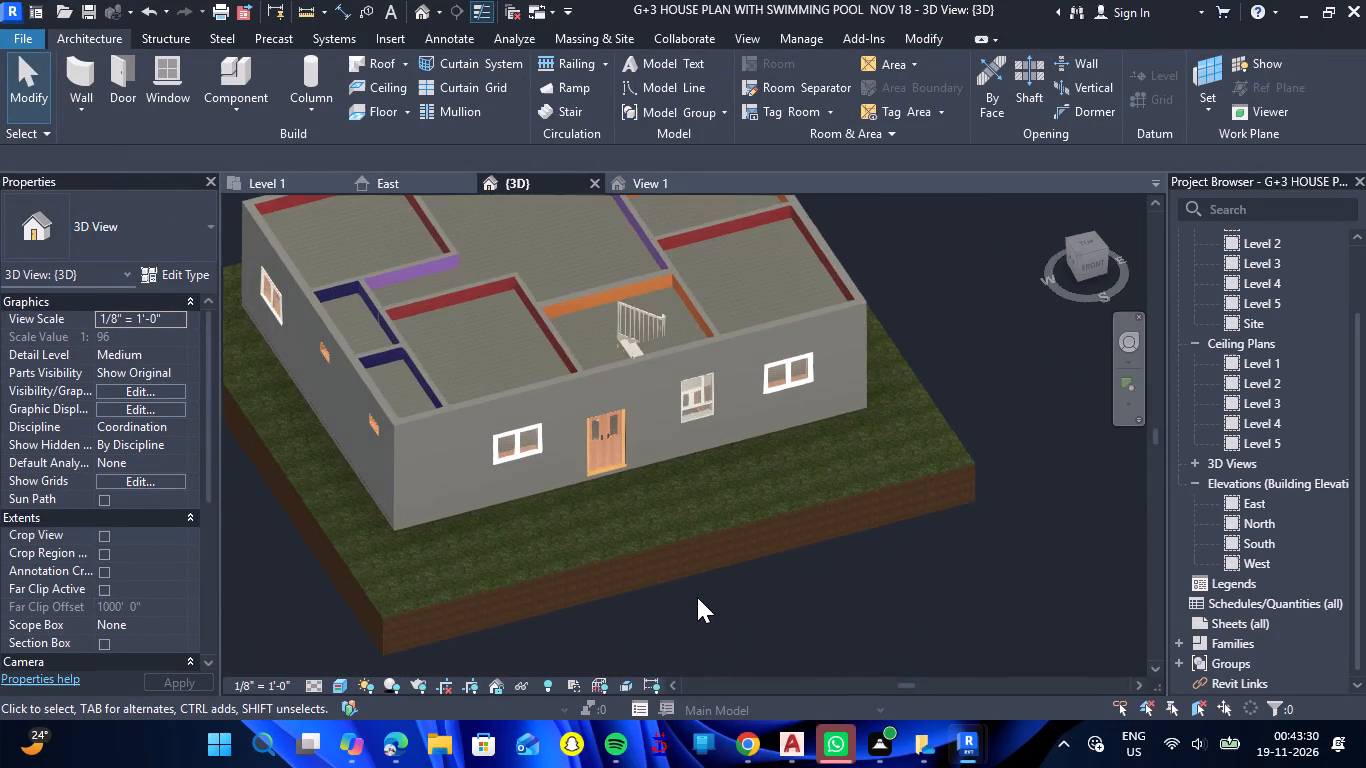
scroll(697, 597, "down", 1)
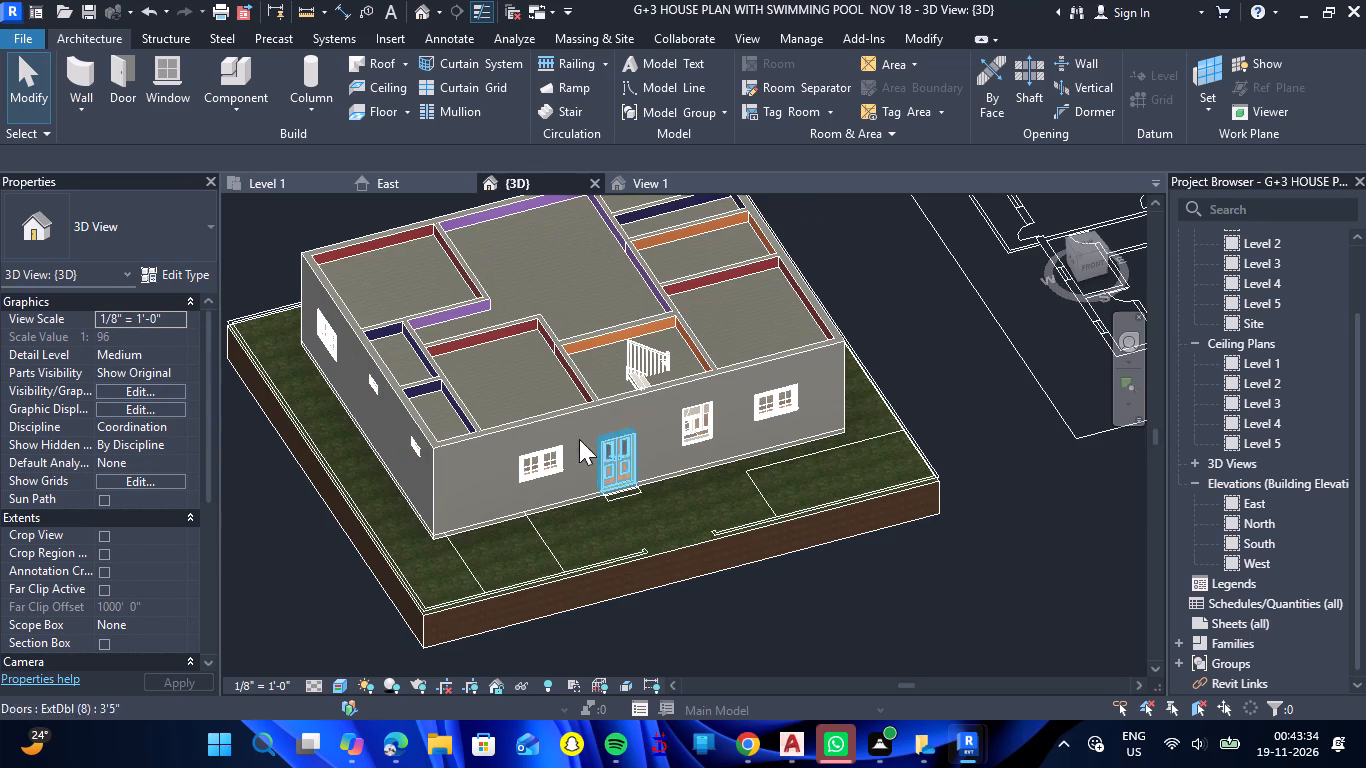
scroll(552, 318, "up", 3)
scroll(552, 317, "down", 5)
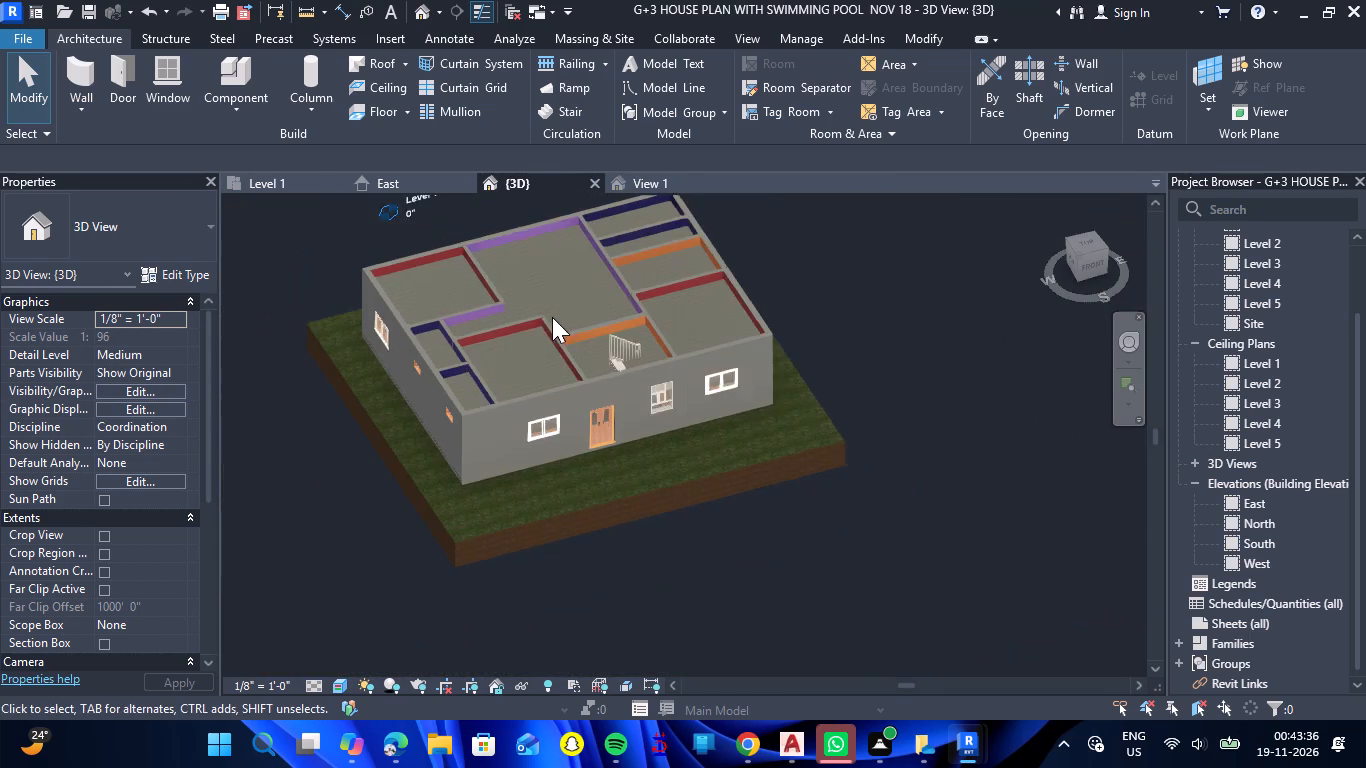
scroll(552, 317, "down", 1)
scroll(557, 218, "up", 3)
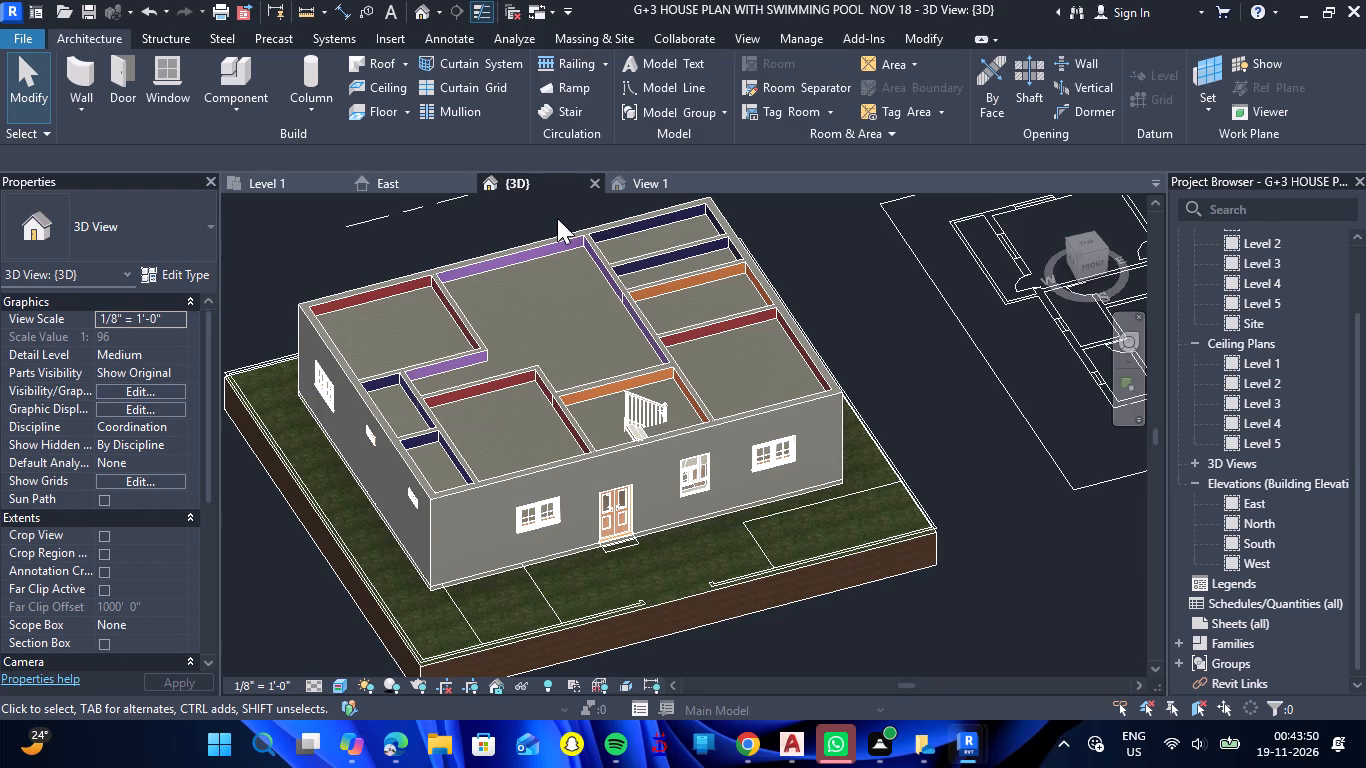
scroll(573, 320, "down", 4)
scroll(661, 519, "up", 4)
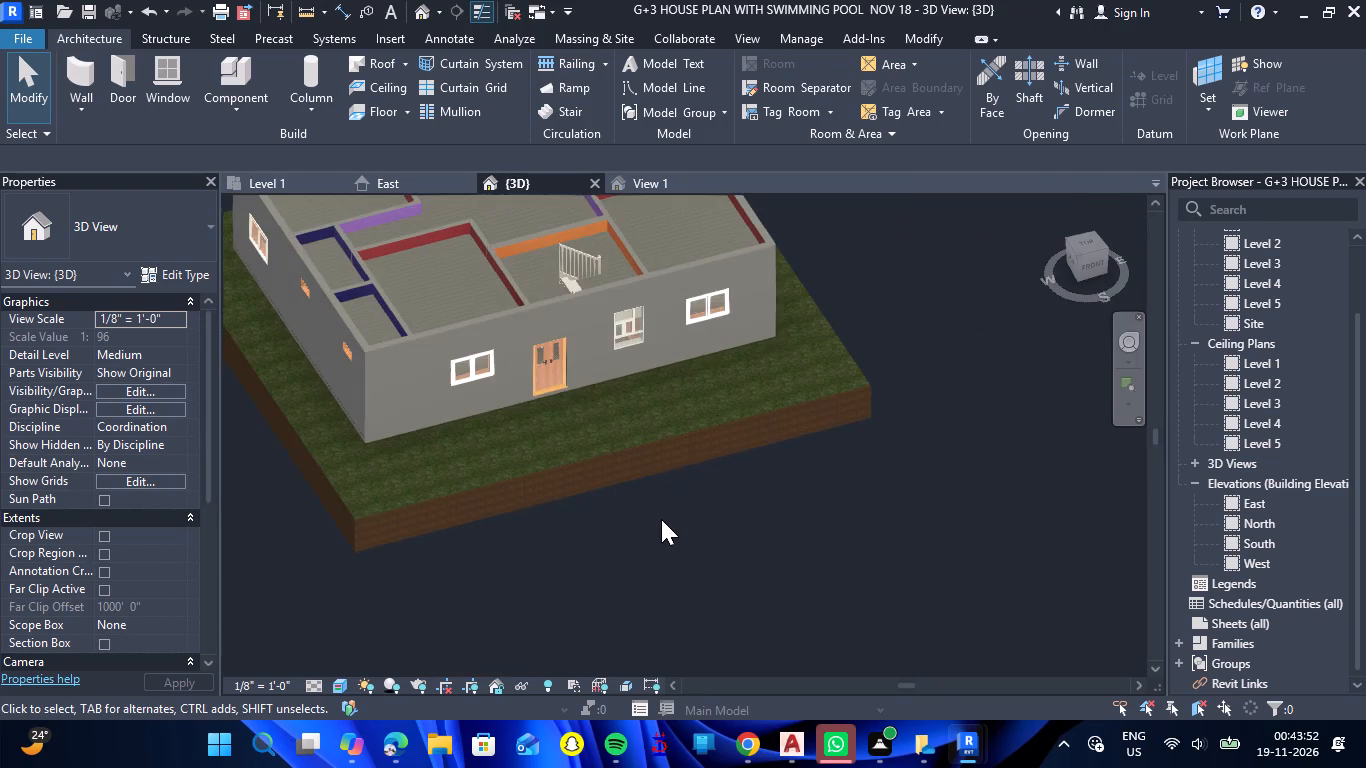
scroll(661, 516, "down", 2)
scroll(661, 516, "up", 1)
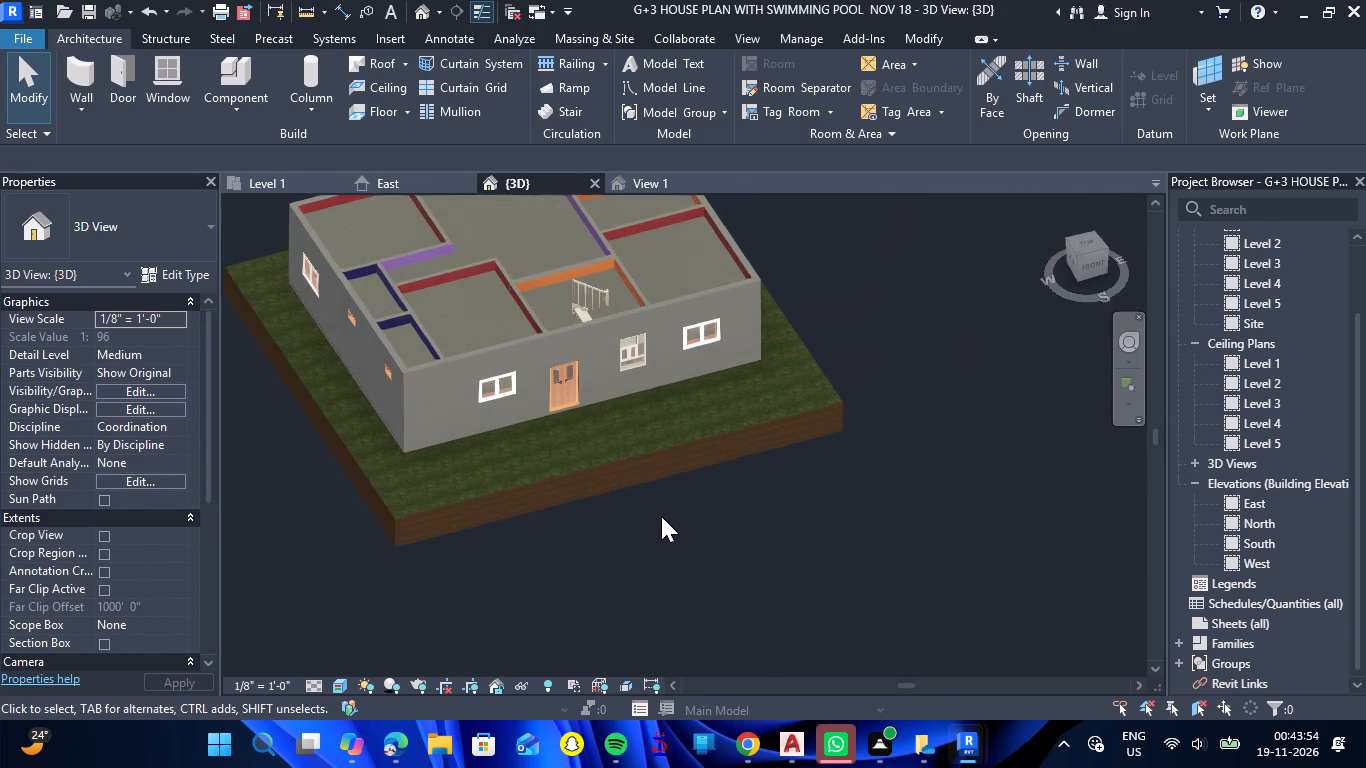
scroll(661, 535, "down", 4)
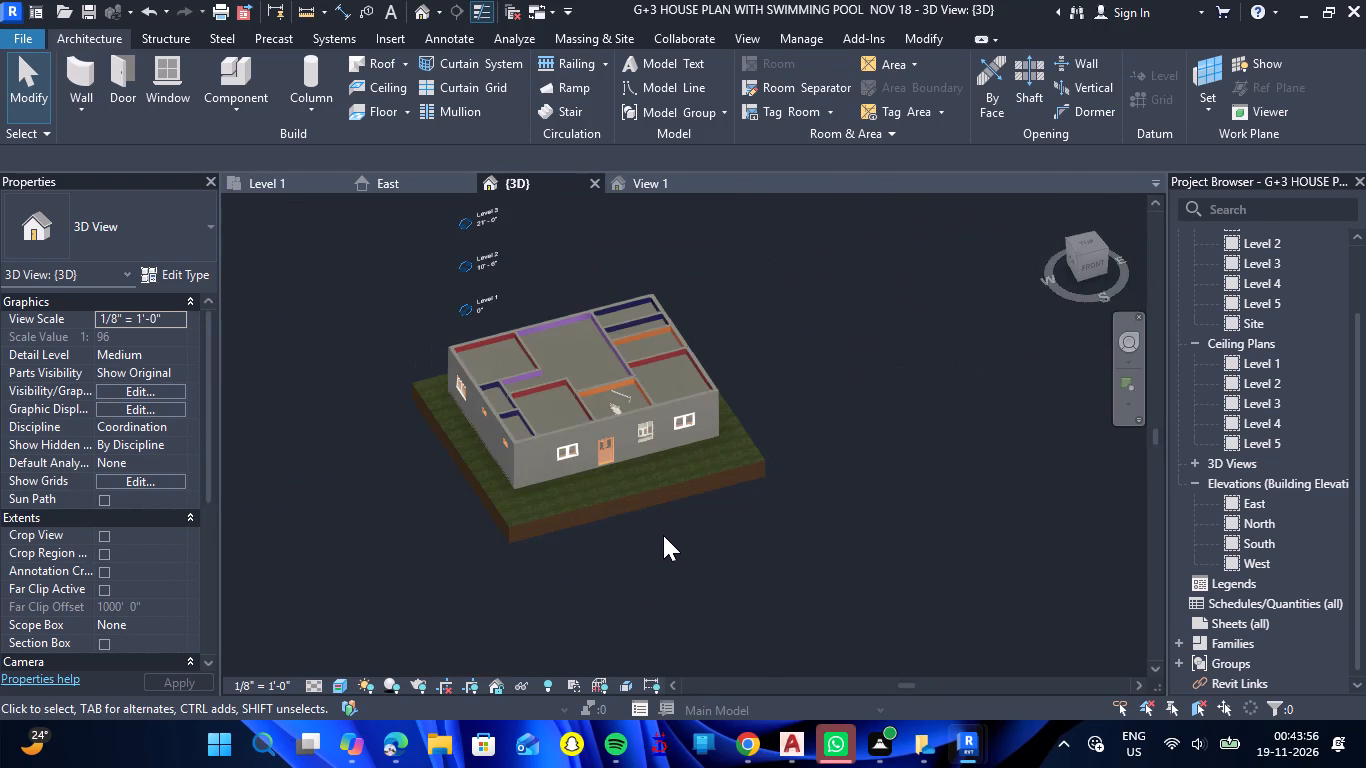
scroll(666, 534, "up", 2)
scroll(666, 534, "down", 2)
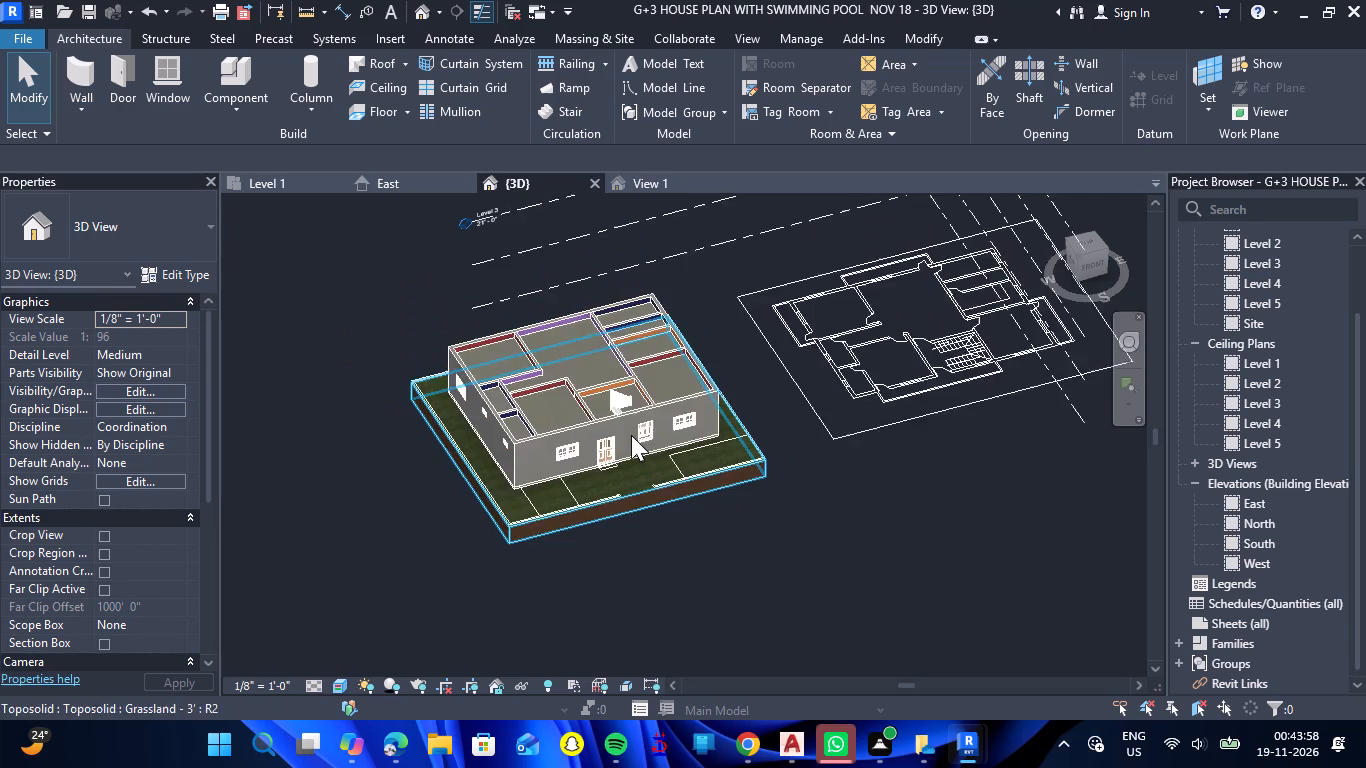
scroll(631, 435, "up", 4)
scroll(516, 407, "up", 3)
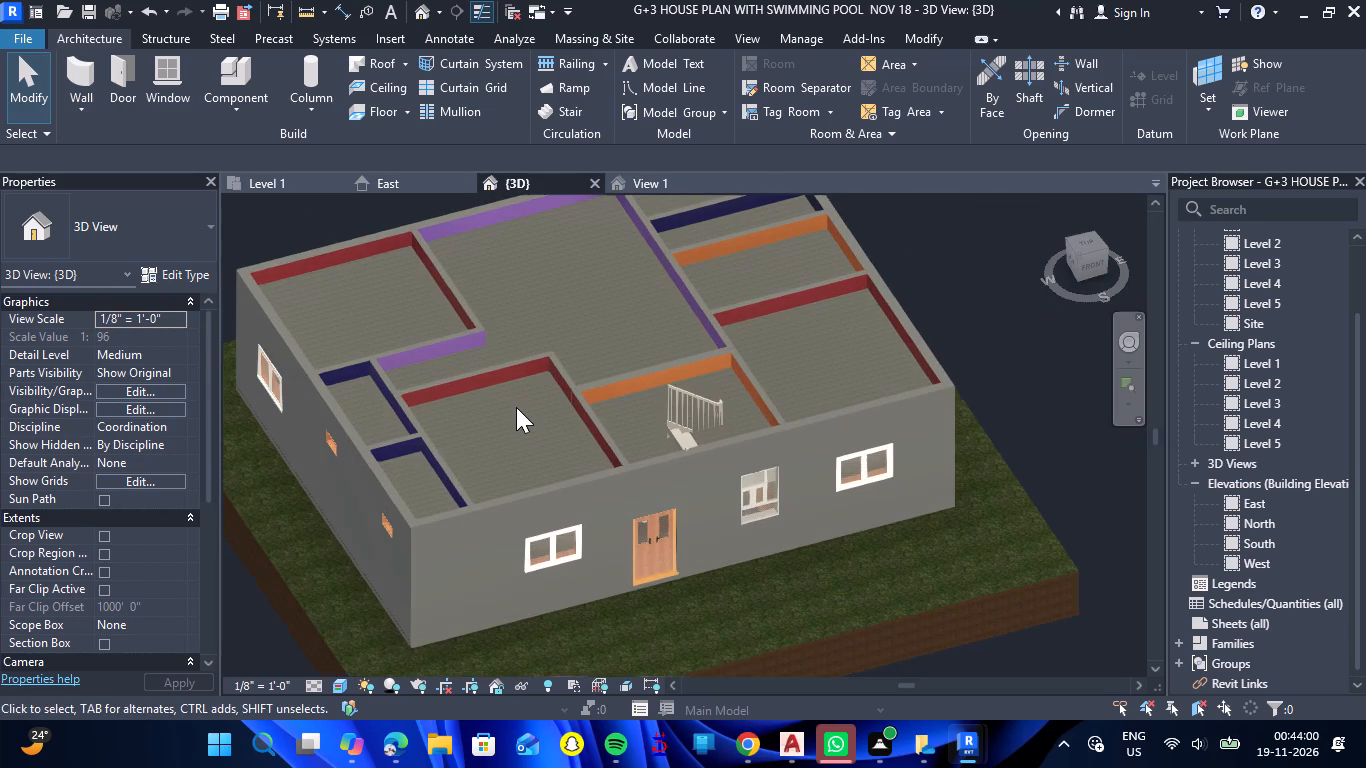
scroll(516, 407, "down", 2)
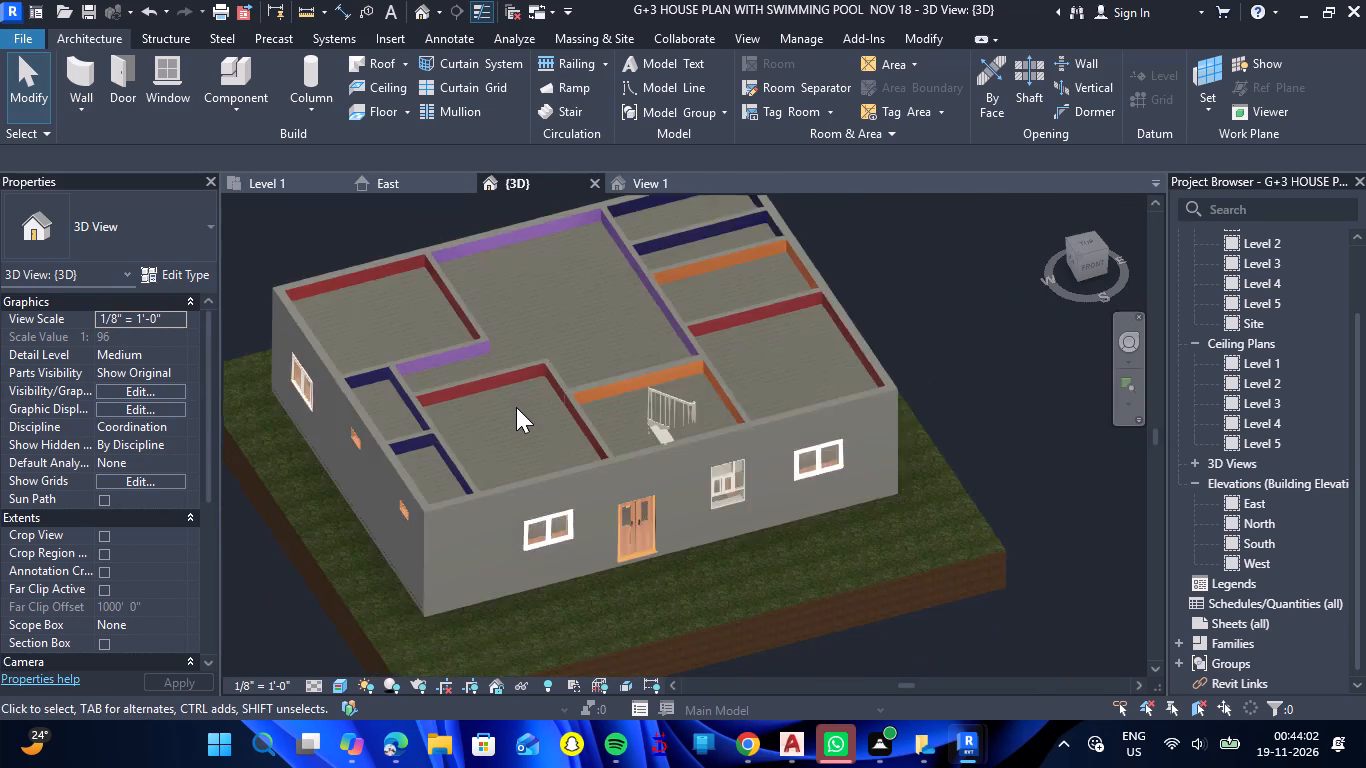
scroll(516, 407, "down", 2)
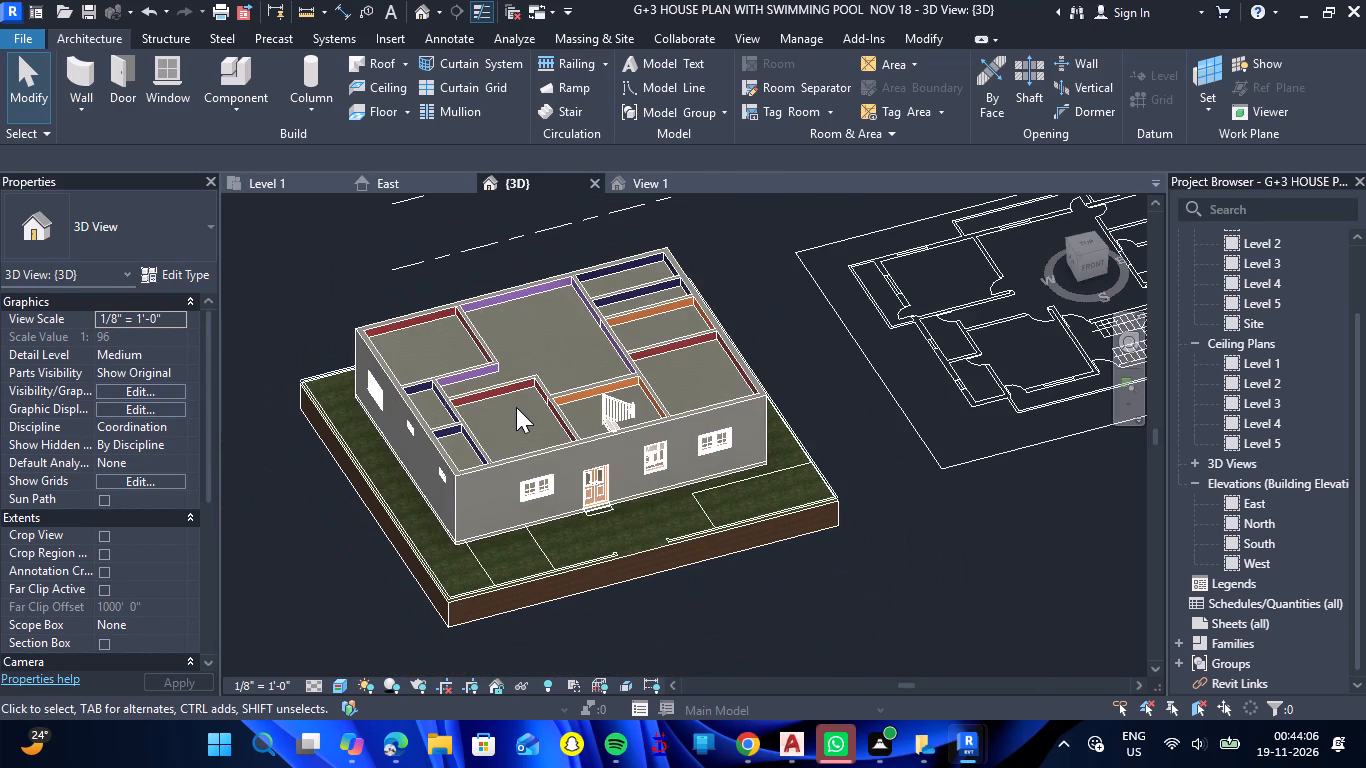
In the Level 1 plan, move the imported G+2 house plan drawing so the balcony floor plan's upper-left boundary corner meets the modelled site's corner.
left_click(281, 192)
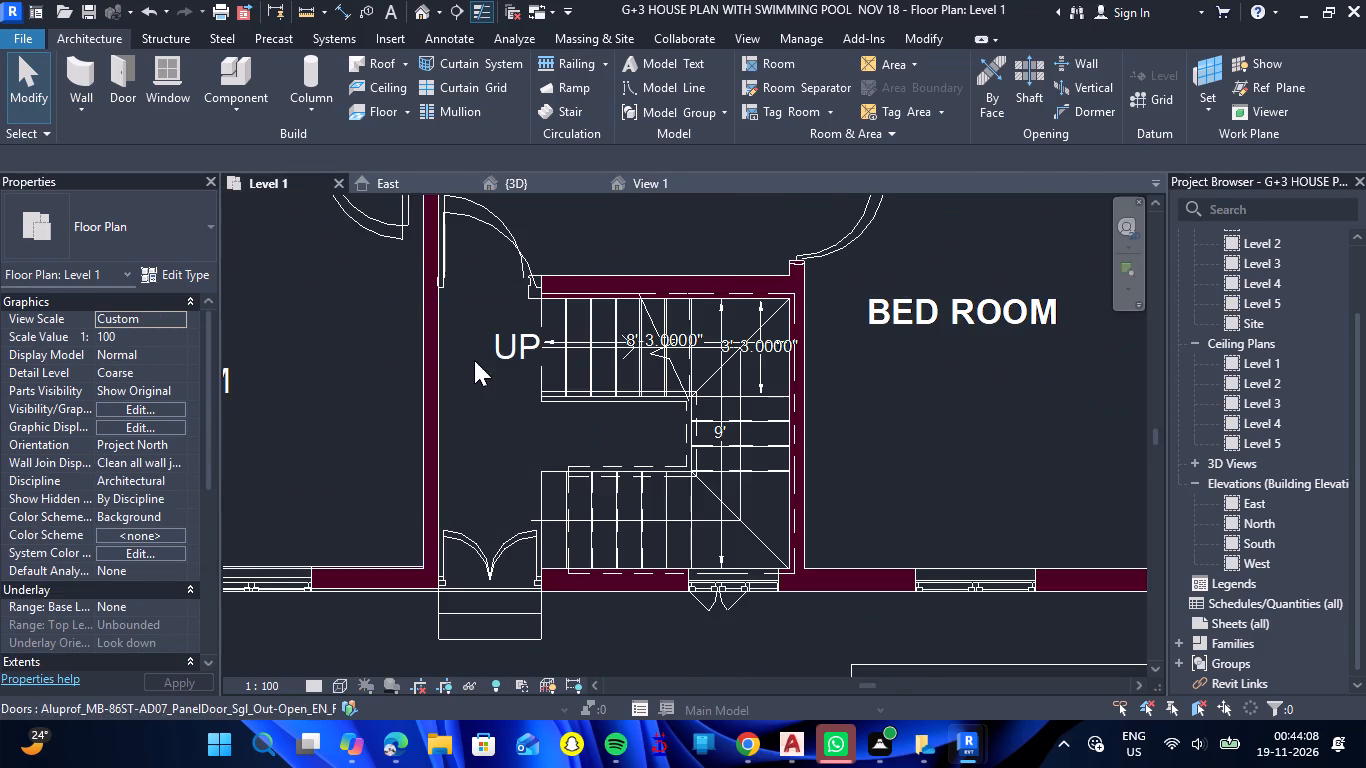
scroll(481, 362, "down", 13)
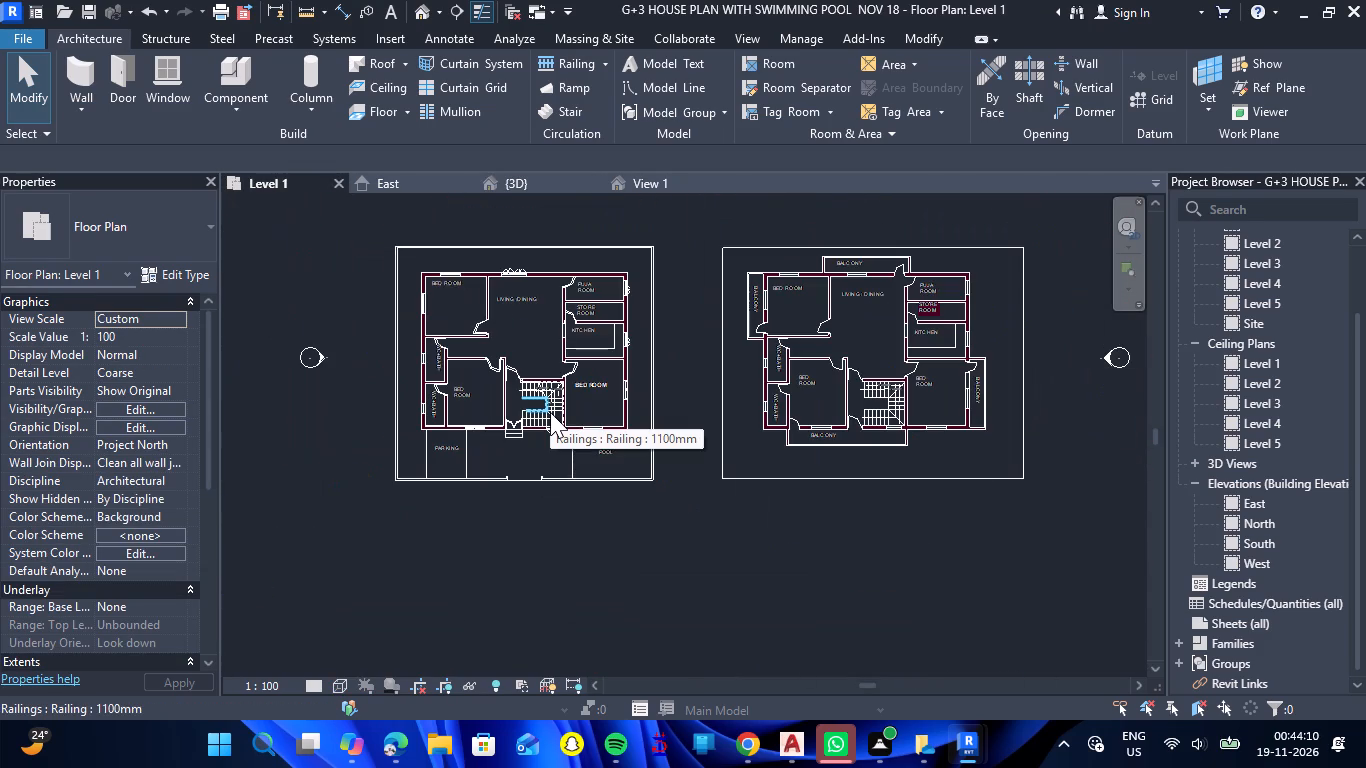
left_click(756, 474)
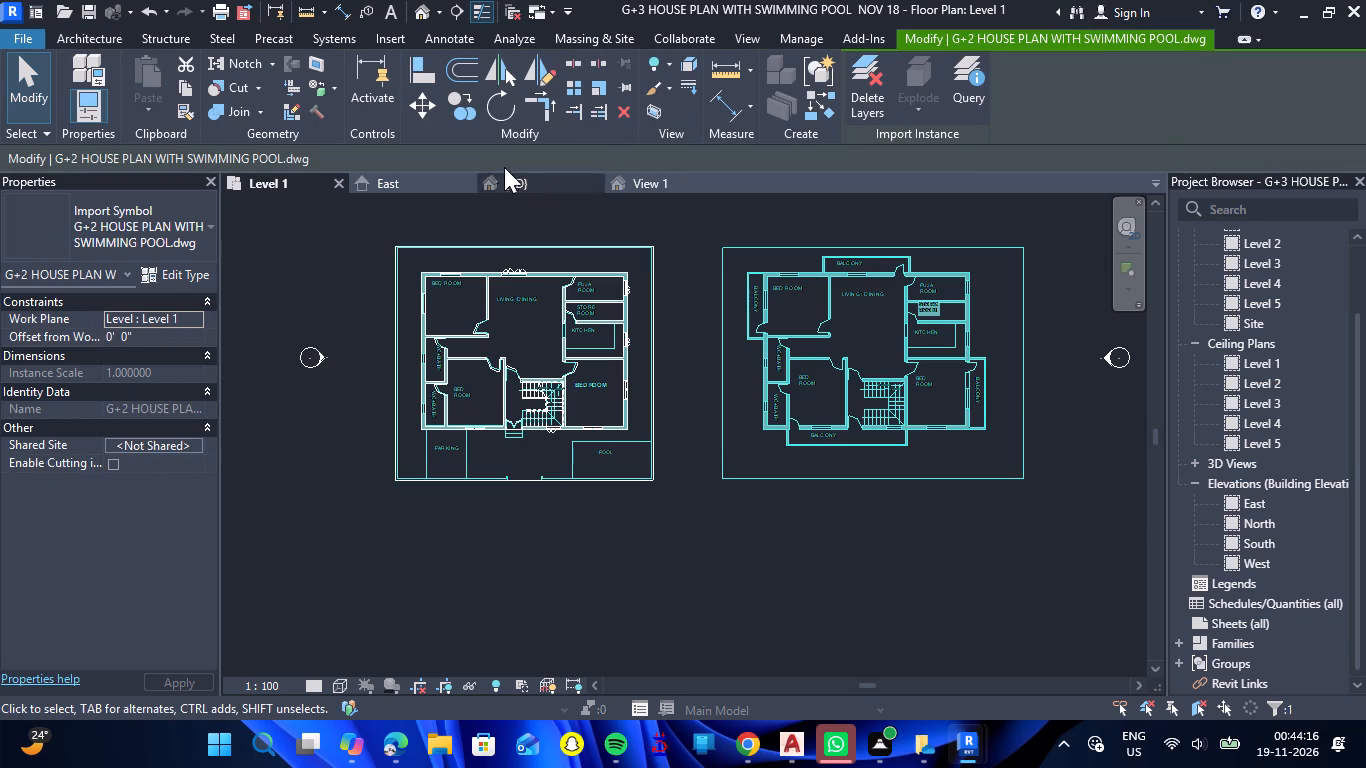
left_click(418, 105)
scroll(707, 245, "up", 6)
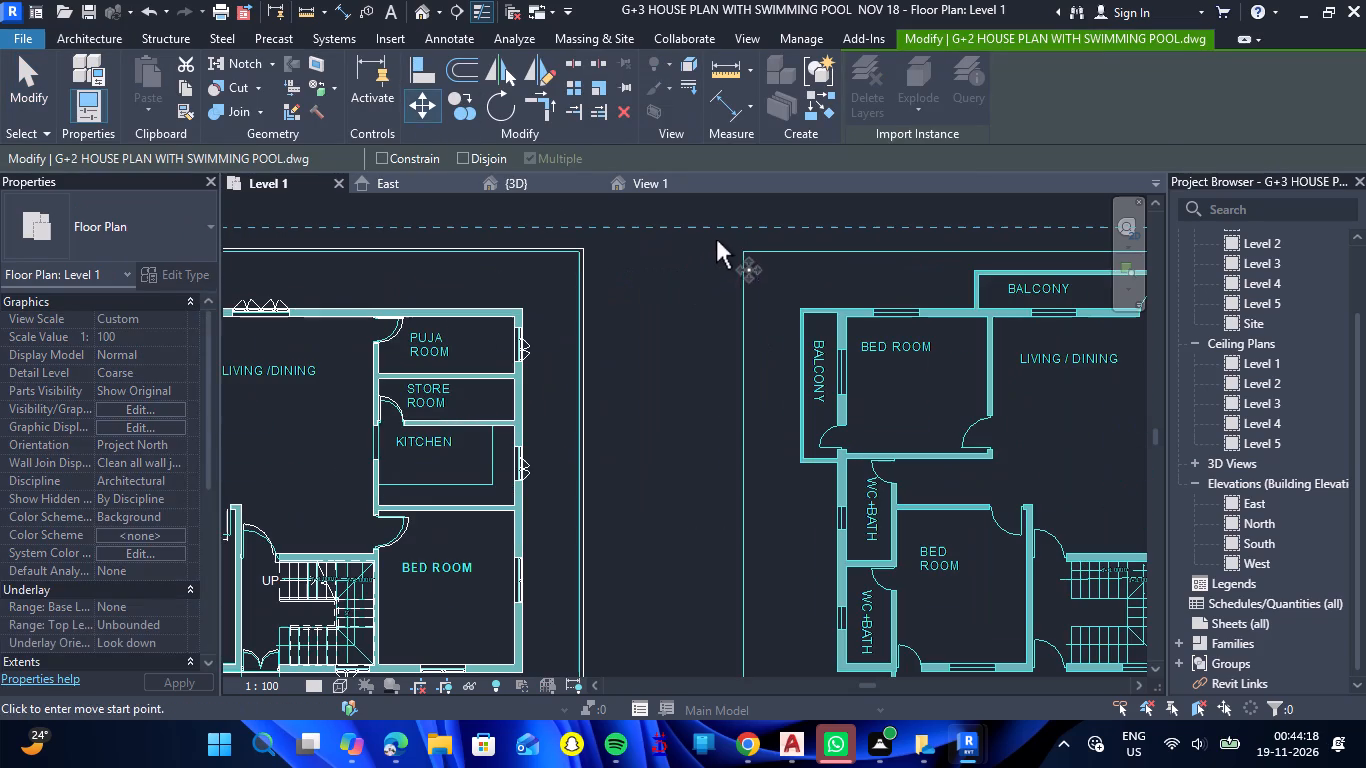
left_click(746, 247)
scroll(650, 253, "down", 7)
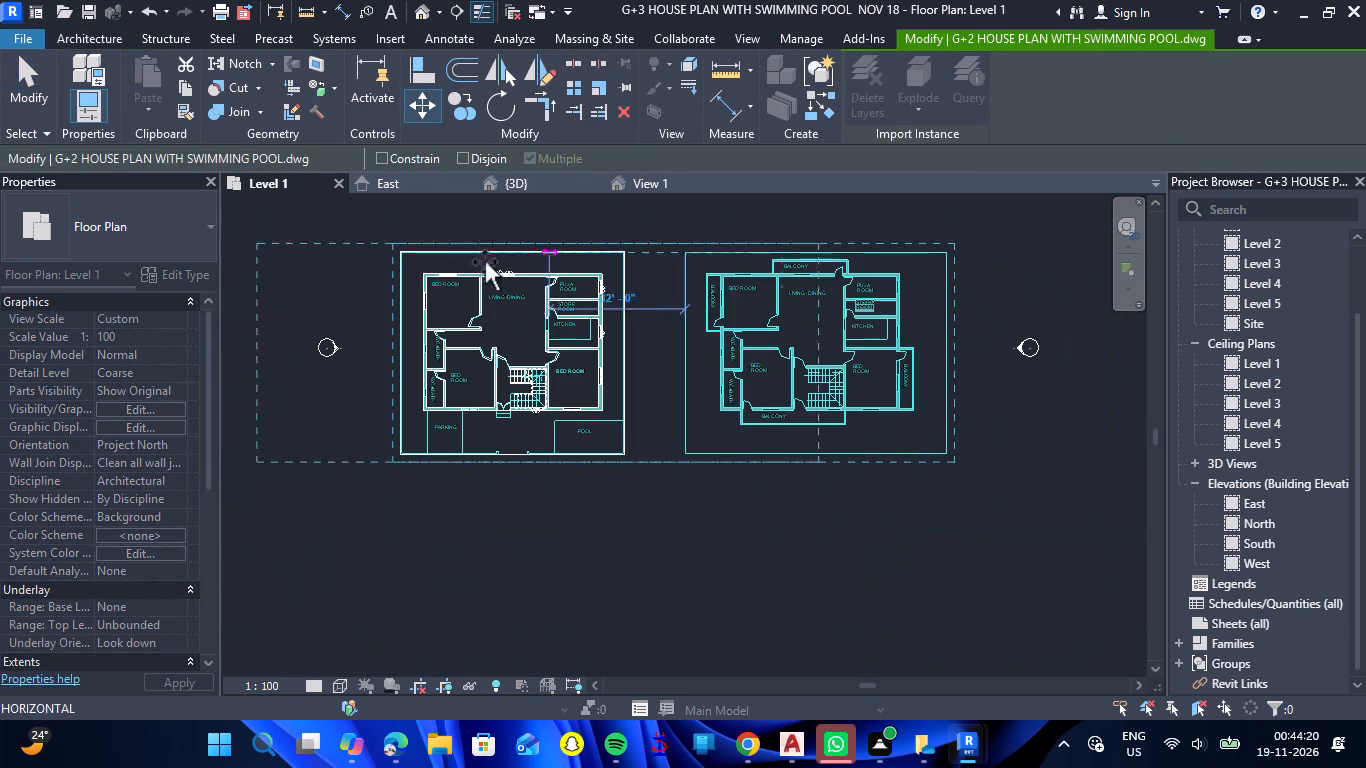
scroll(407, 253, "up", 12)
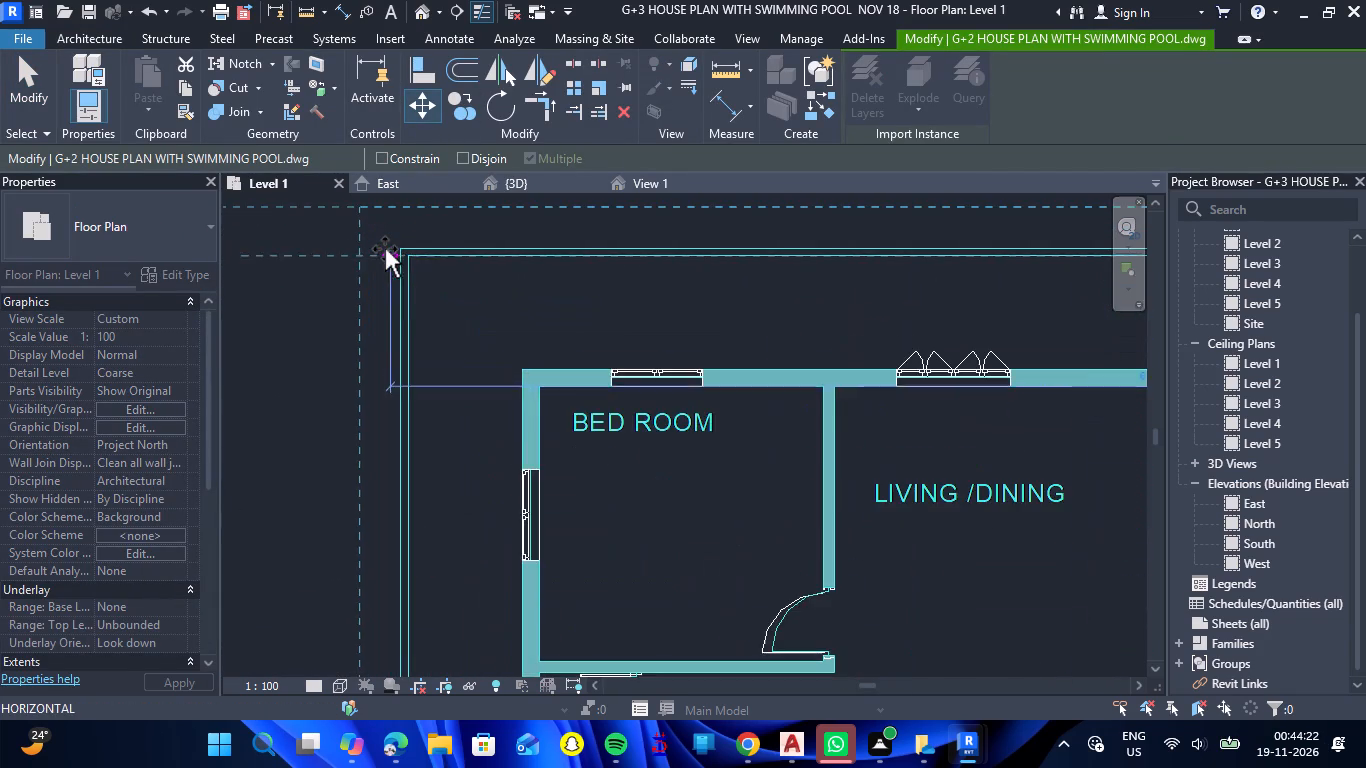
scroll(385, 249, "up", 5)
left_click(418, 249)
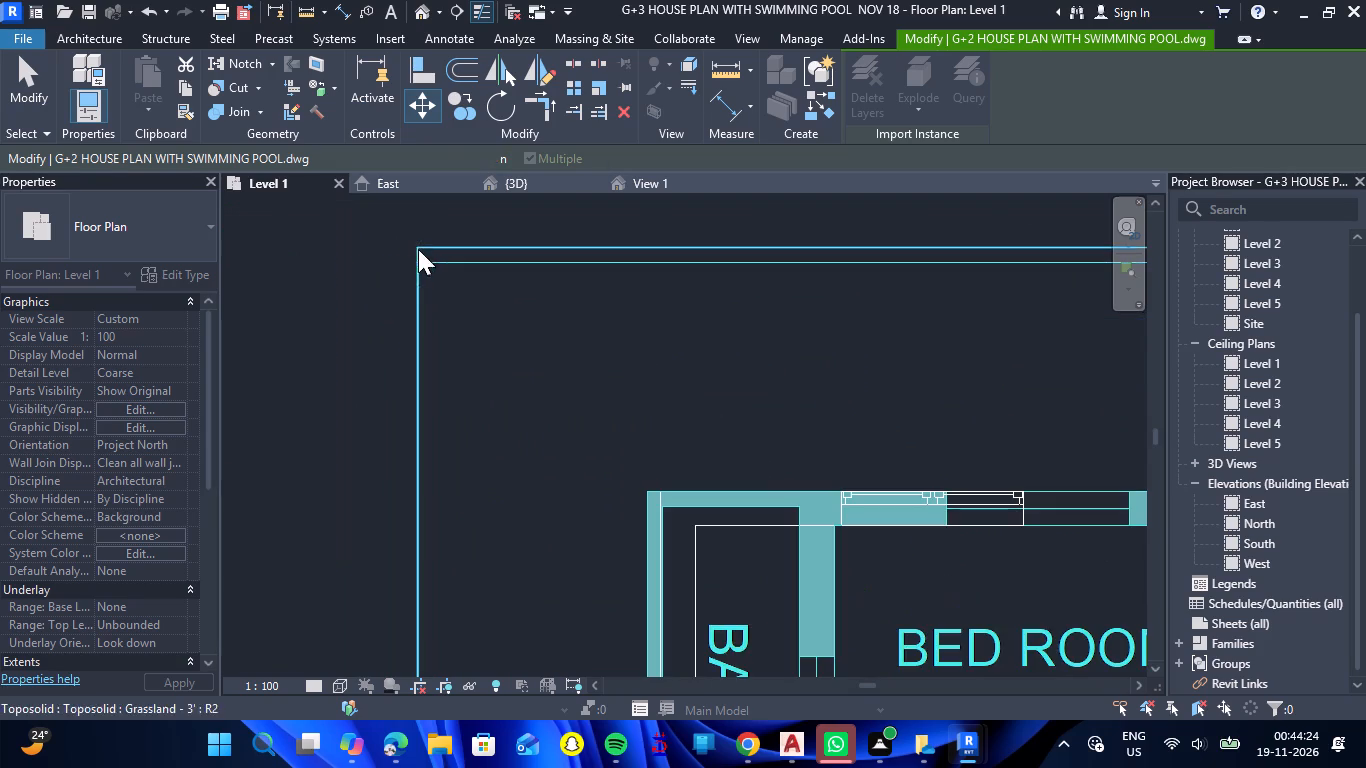
Nudge the imported drawing left in small increments to line up the balcony floor plan's walls with the modelled ground-floor walls.
scroll(375, 246, "down", 7)
scroll(487, 319, "down", 5)
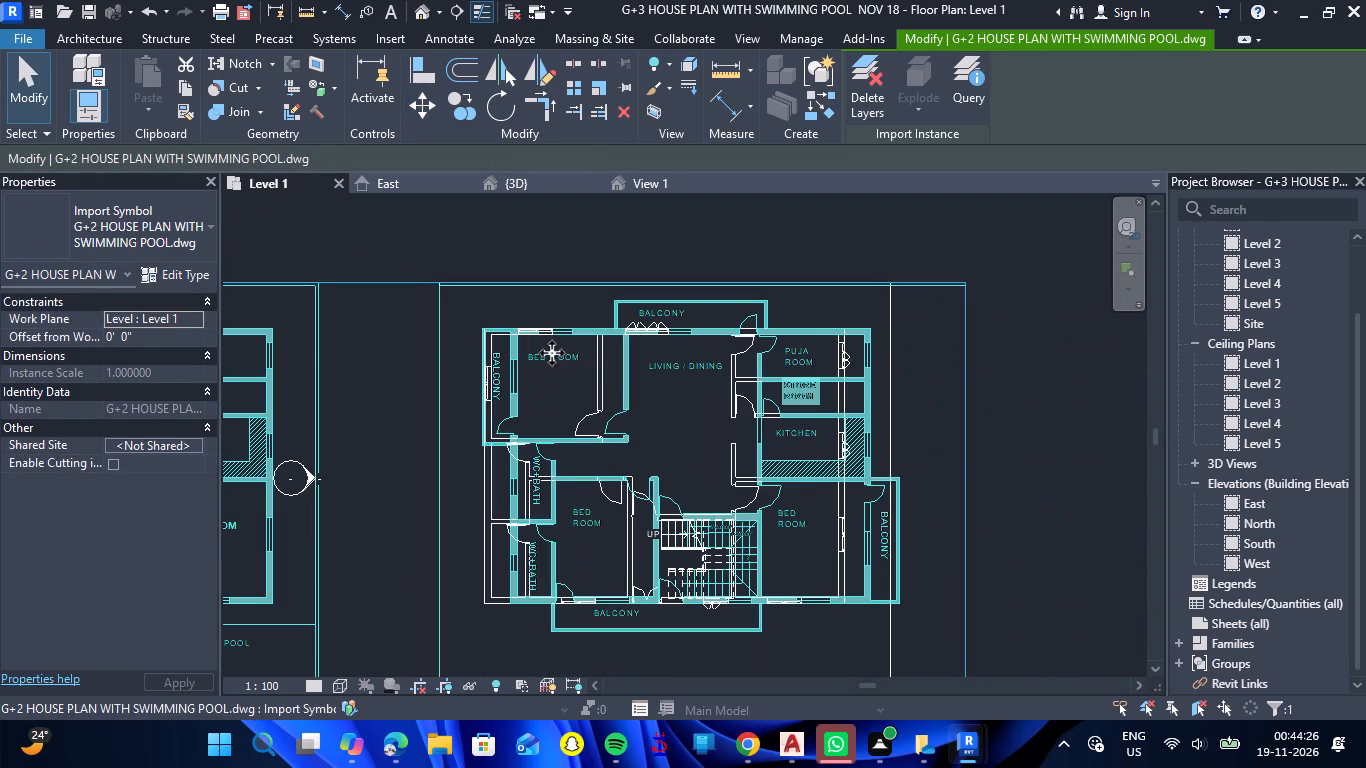
key("Left")
key("Left")
key("Left")
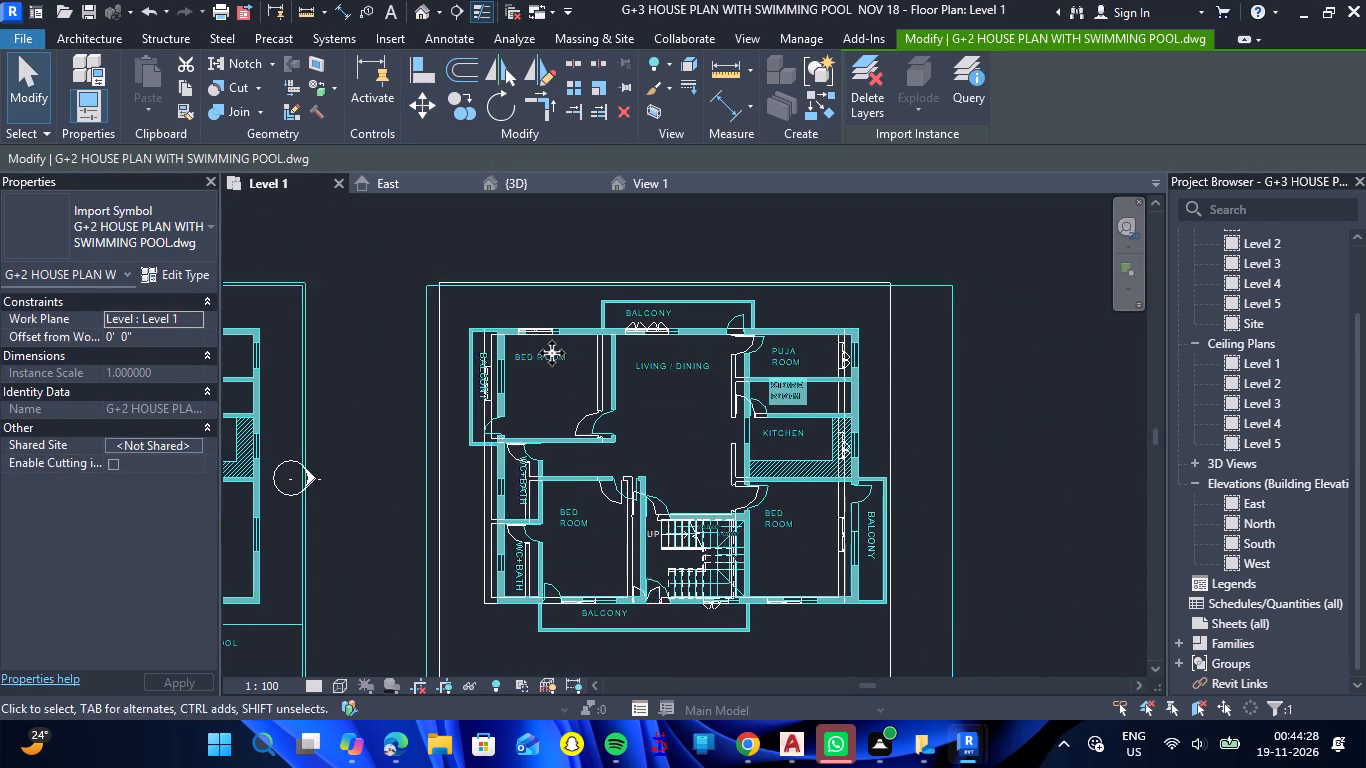
key("Left")
key("Left")
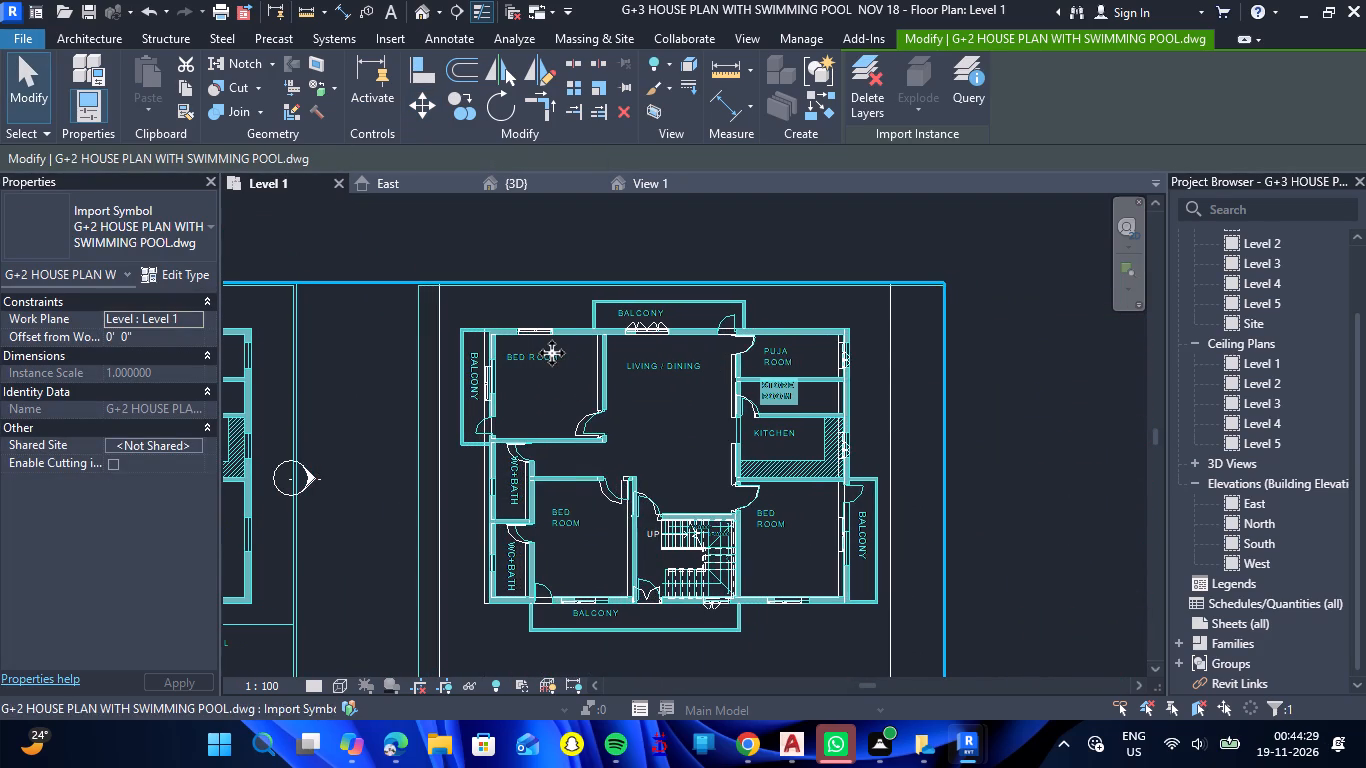
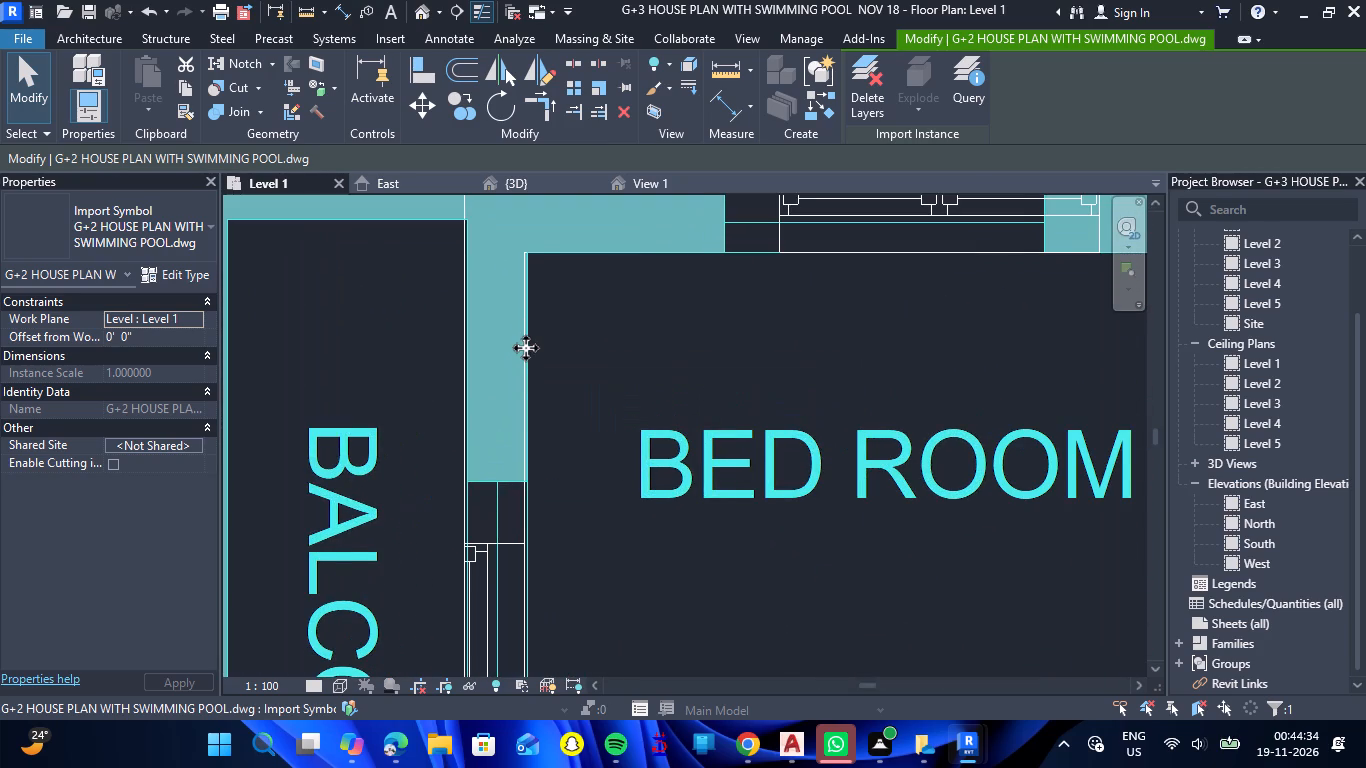
Nudge the imported plan drawing two more increments left to line up its balcony-bedroom wall with the modelled wall below.
key("Left")
key("Left")
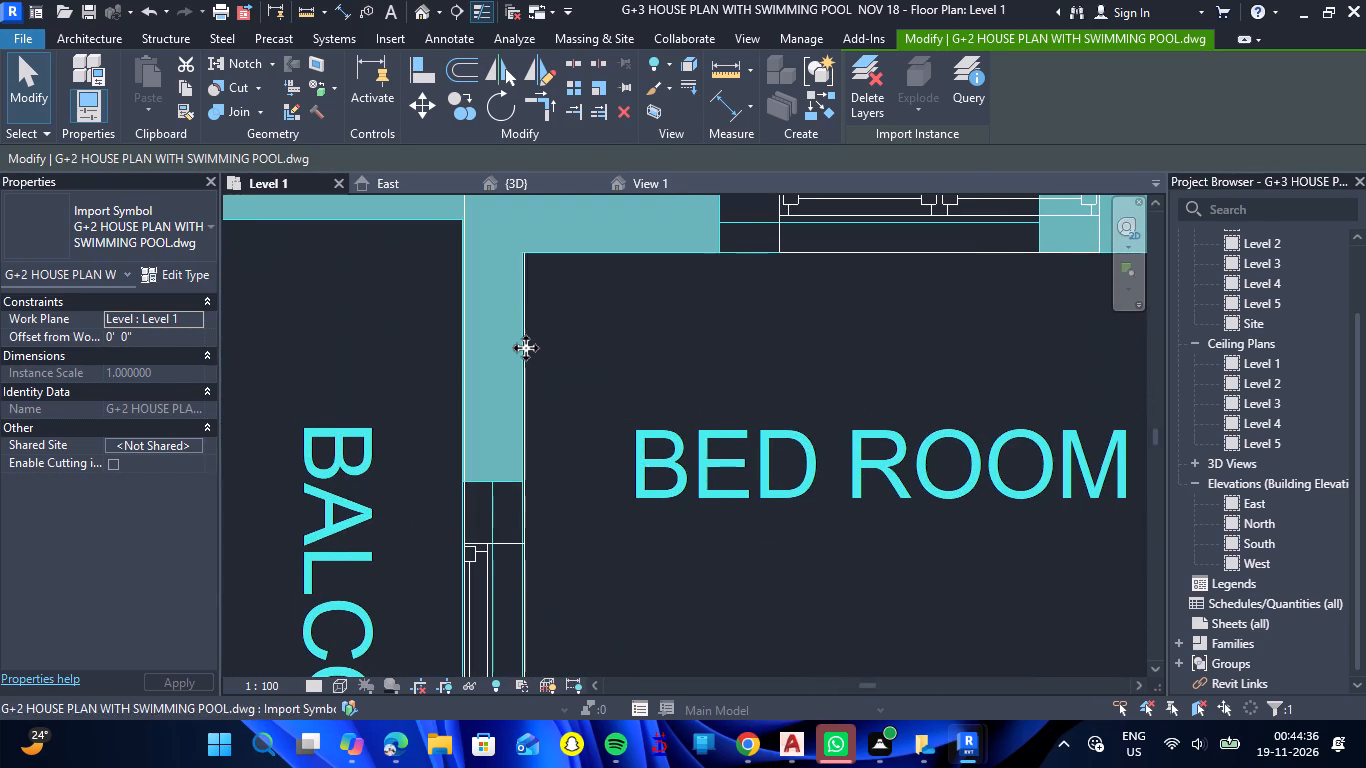
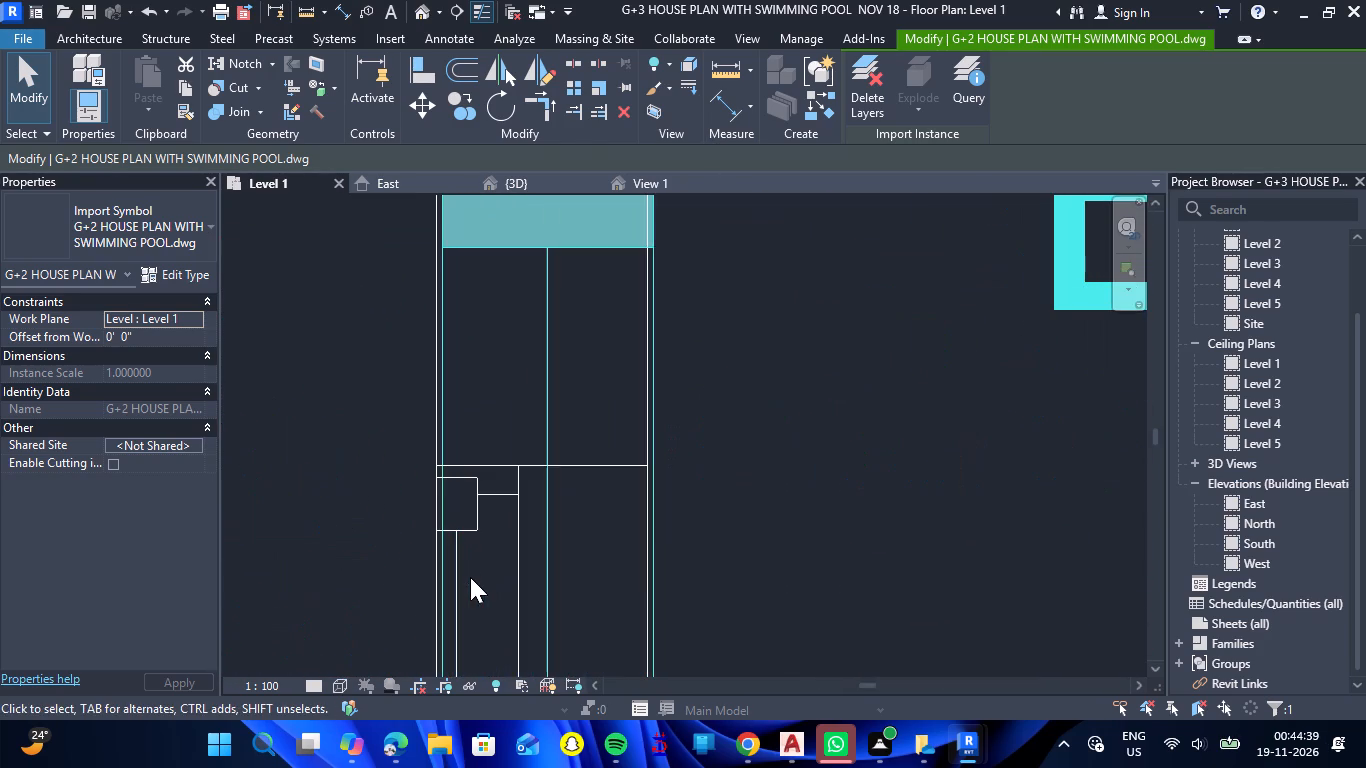
Nudge the imported plan drawing one more increment left, check its alignment at the puja room's outer wall, and deselect it.
key("Left")
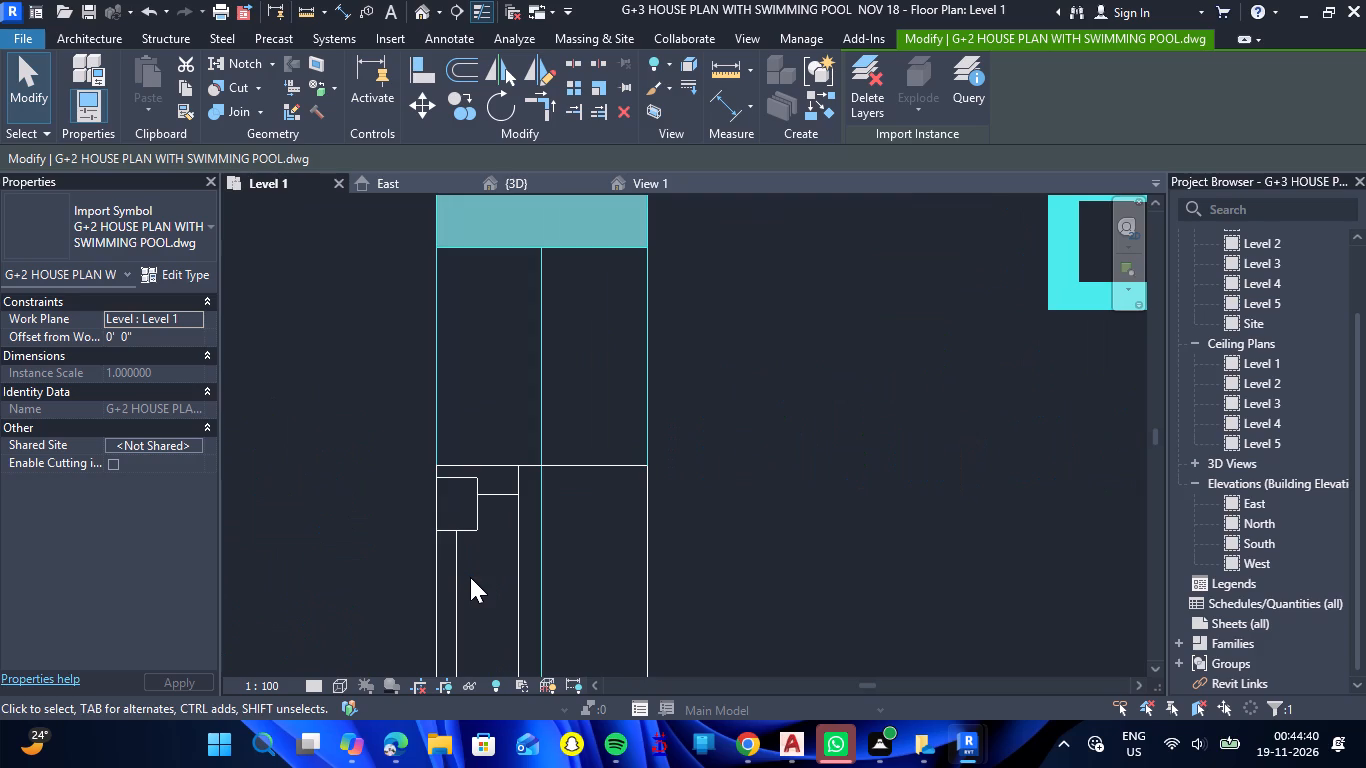
scroll(500, 568, "down", 6)
scroll(580, 462, "down", 12)
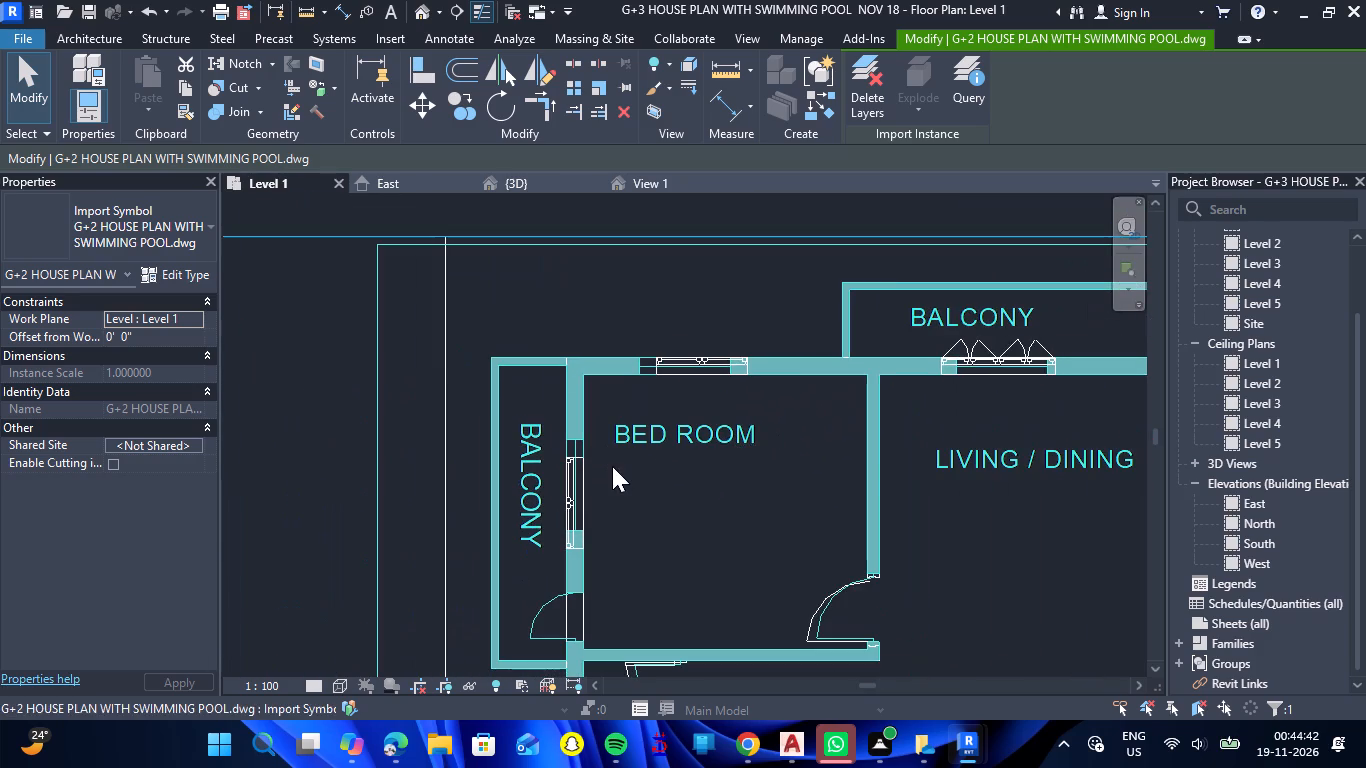
scroll(622, 485, "down", 5)
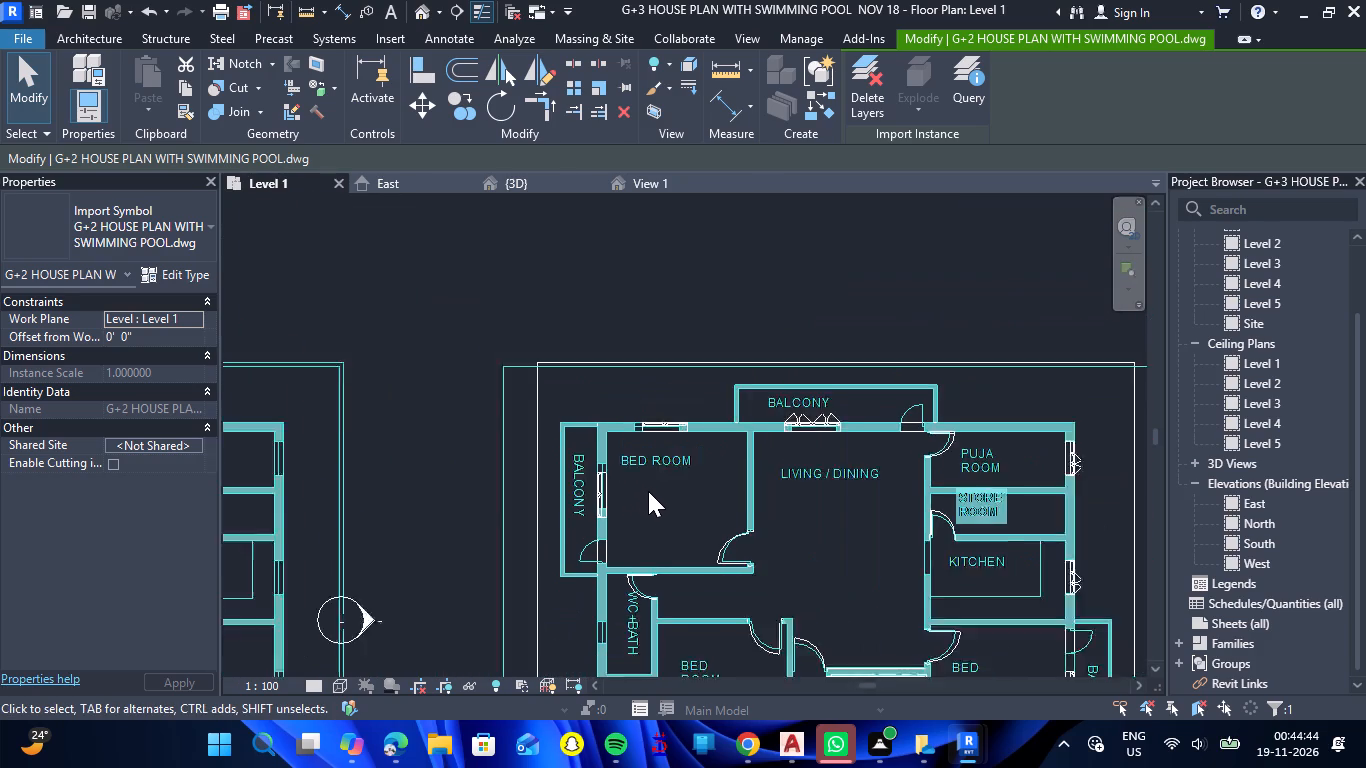
scroll(648, 491, "down", 1)
scroll(642, 521, "up", 3)
scroll(644, 508, "down", 2)
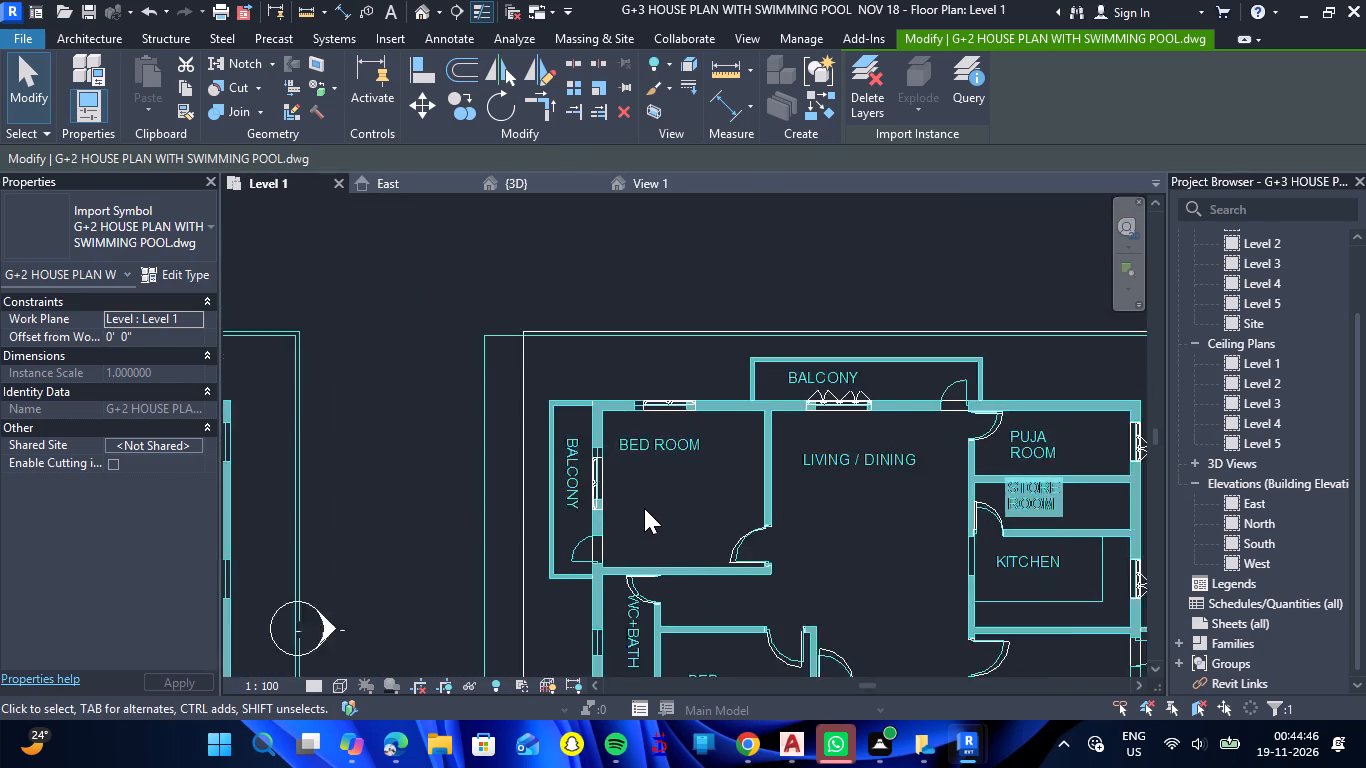
scroll(644, 508, "down", 2)
scroll(975, 475, "up", 9)
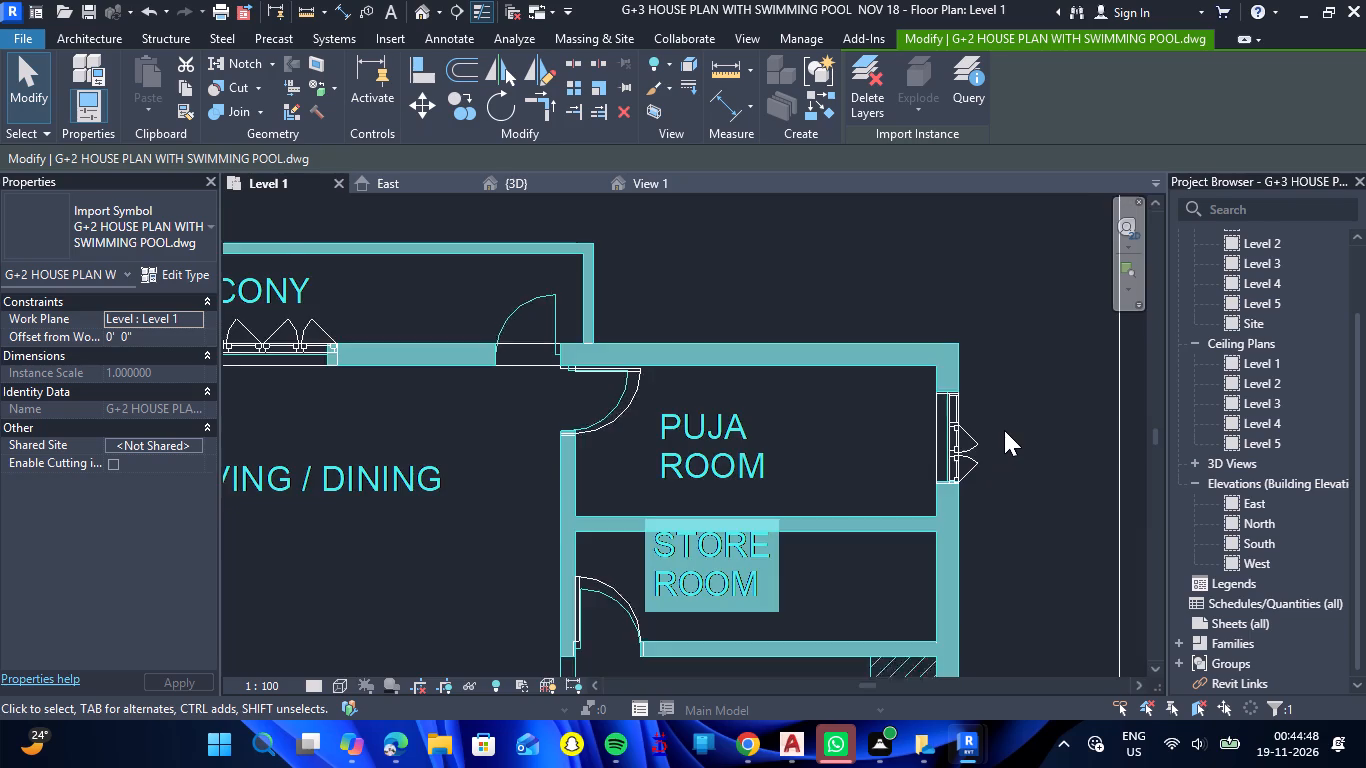
scroll(1004, 430, "up", 9)
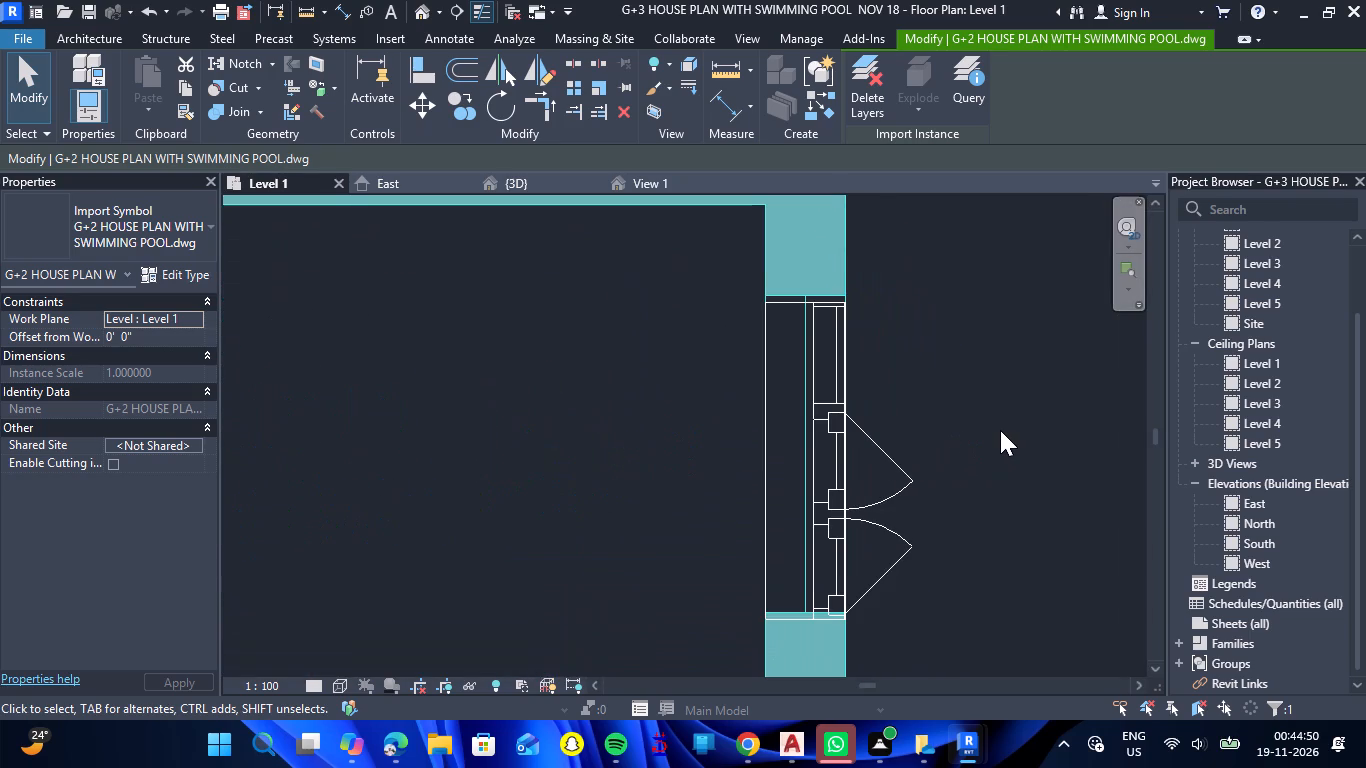
key("Escape")
Set the Level 1 floor plan's underlay base level to Level 2.
scroll(1000, 430, "down", 16)
scroll(1000, 430, "down", 6)
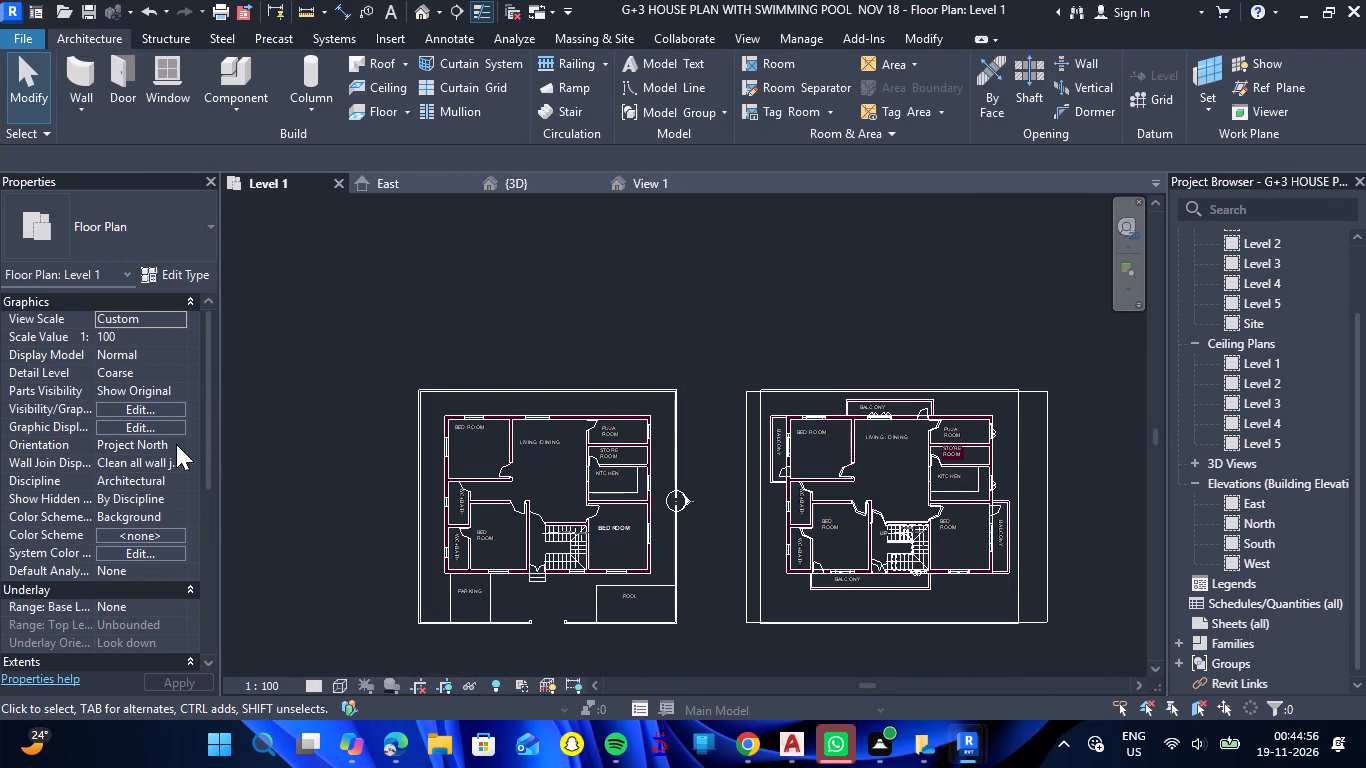
scroll(145, 429, "down", 5)
scroll(145, 429, "up", 1)
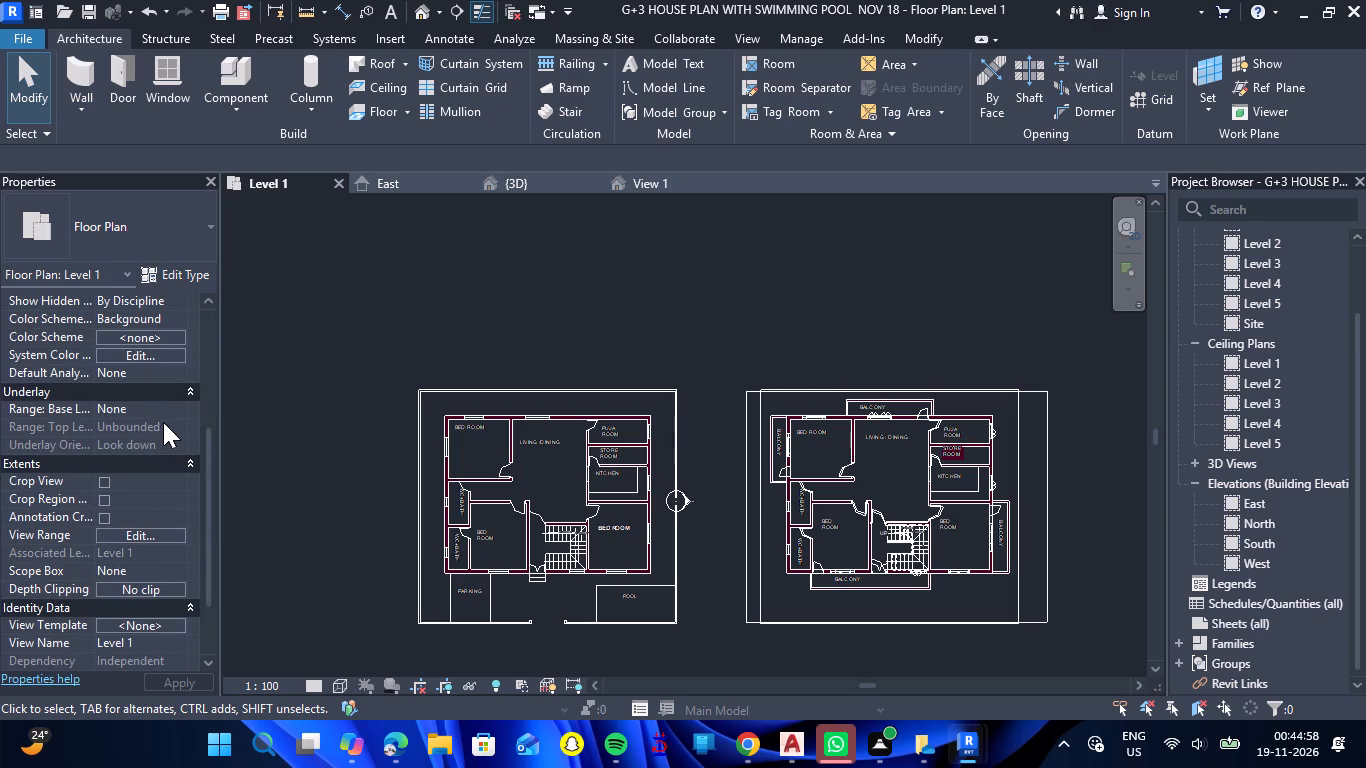
double_click(171, 407)
left_click(175, 408)
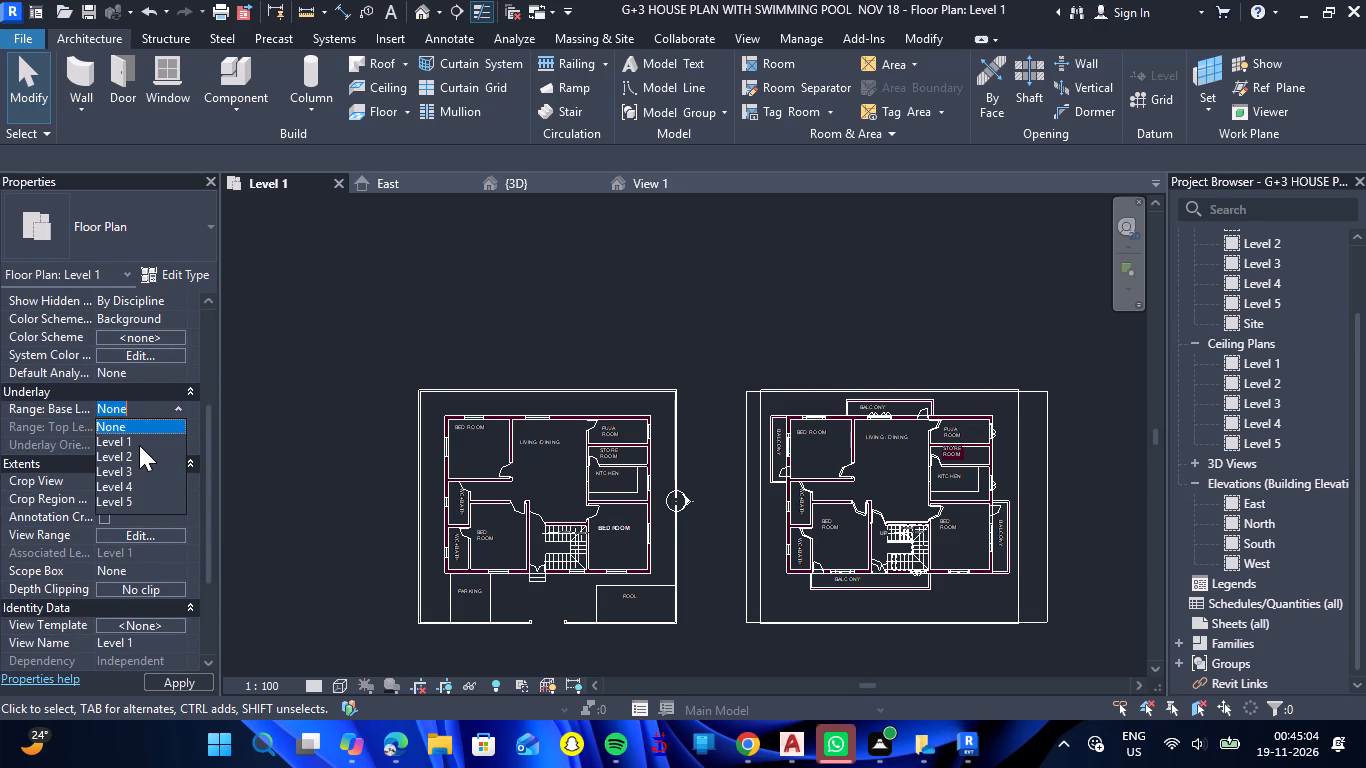
left_click(139, 445)
left_click(173, 409)
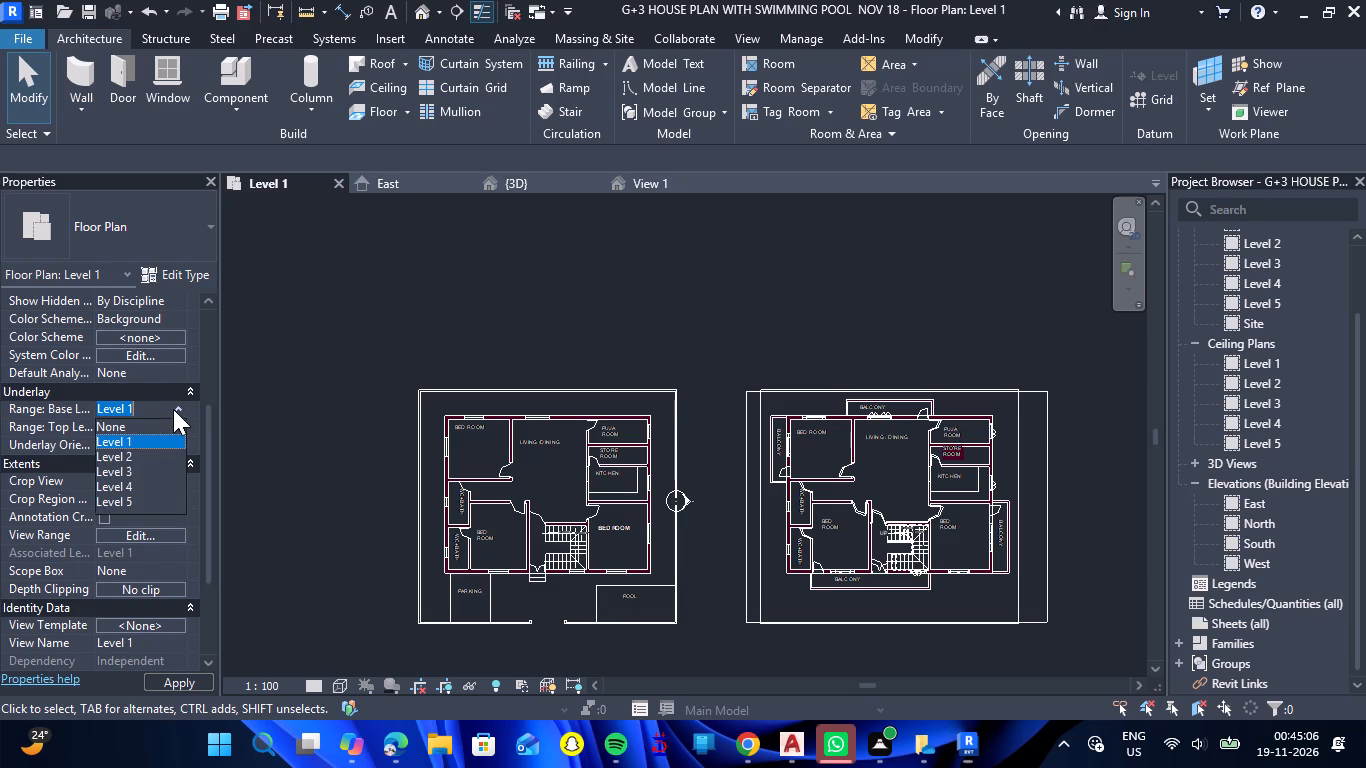
left_click(131, 453)
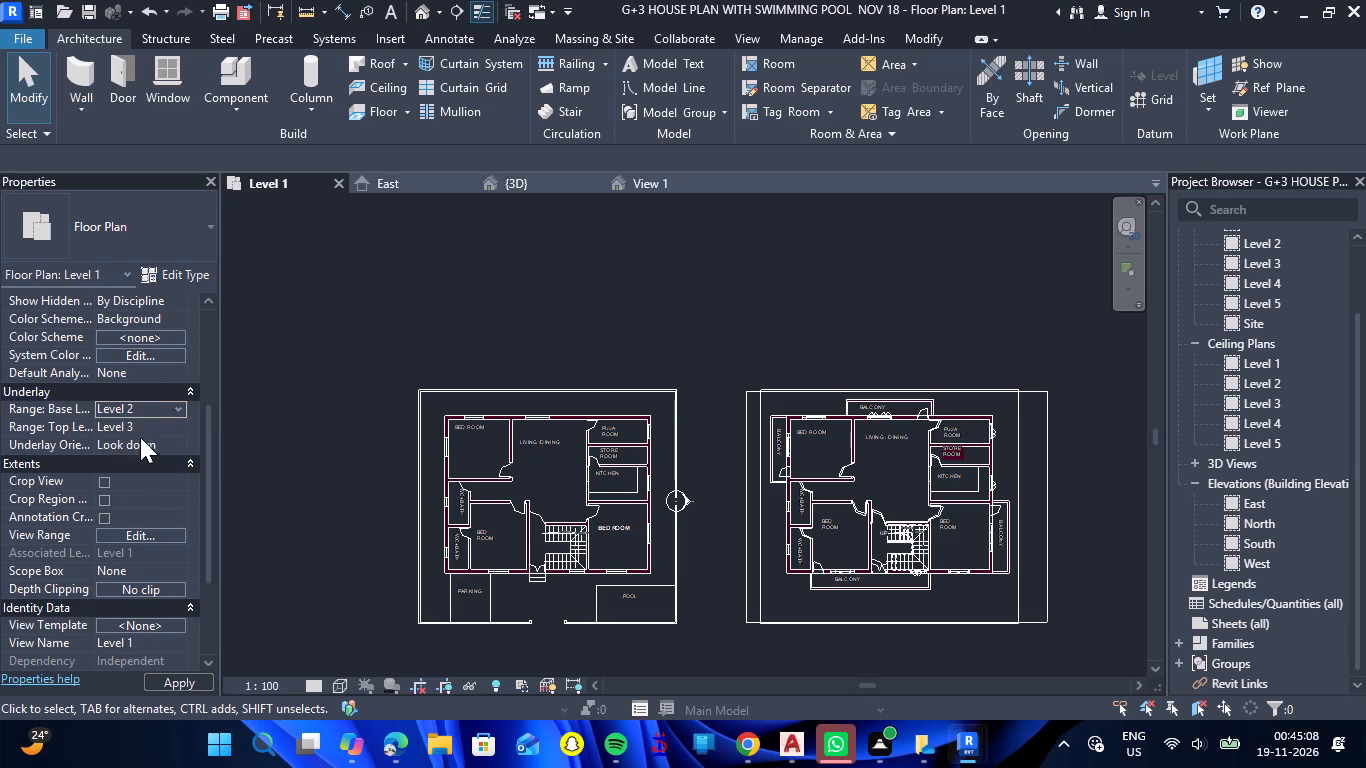
double_click(277, 448)
Change the Level 1 plan's visual style to Hidden Line.
scroll(322, 447, "down", 3)
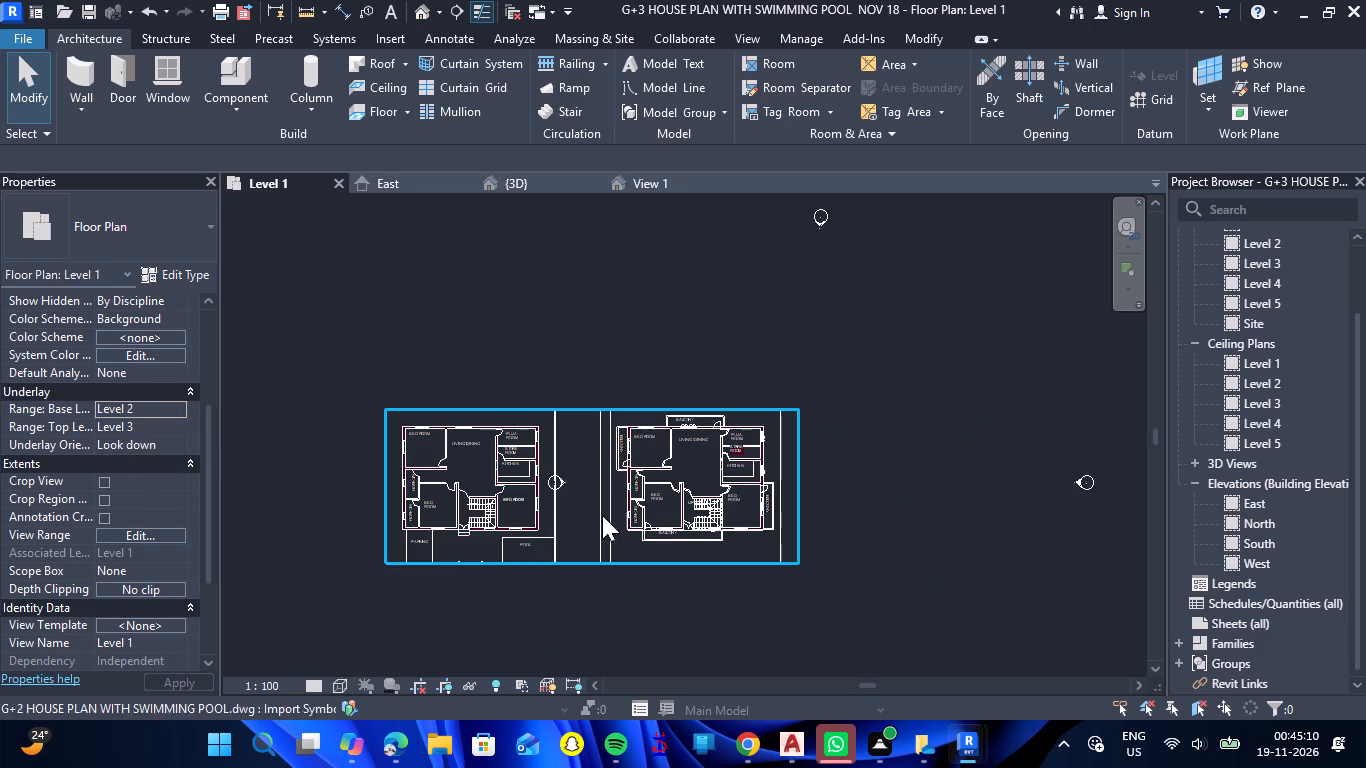
scroll(750, 514, "up", 7)
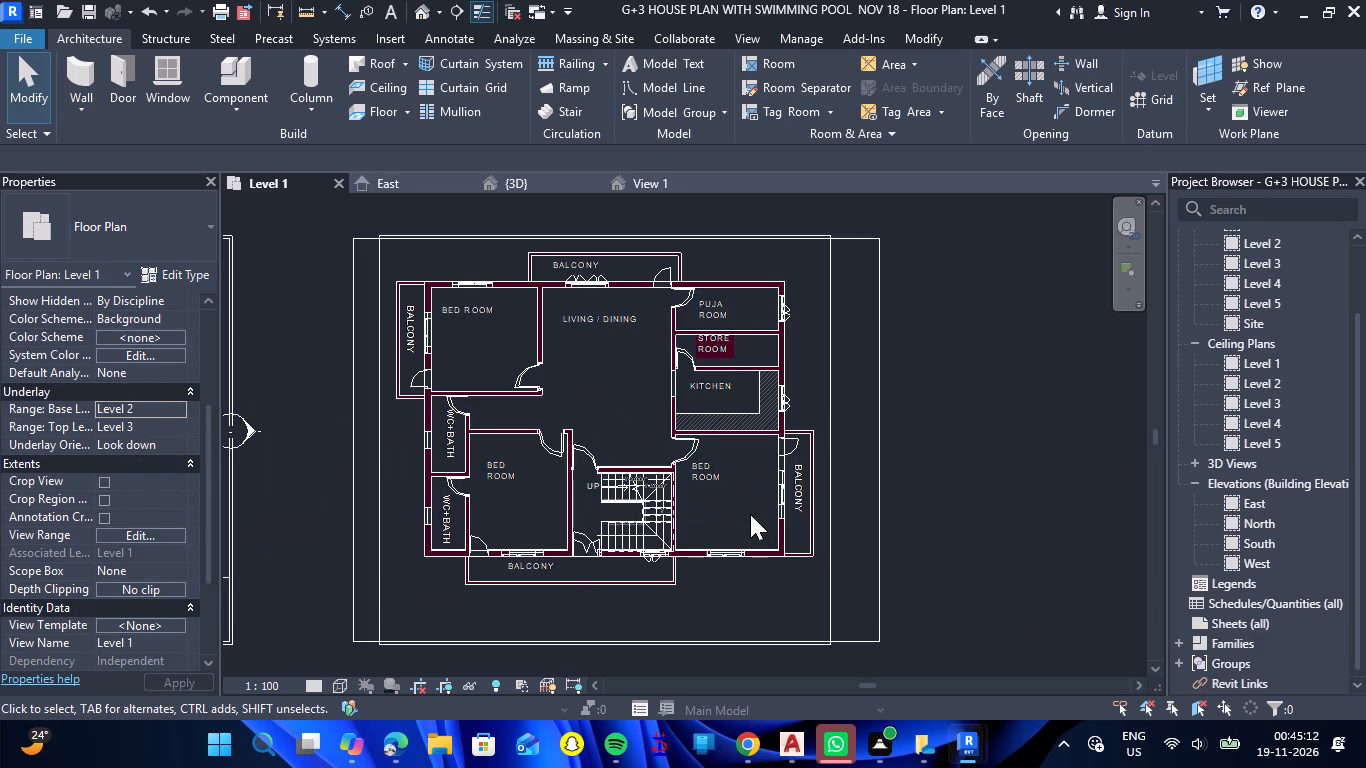
scroll(750, 514, "down", 1)
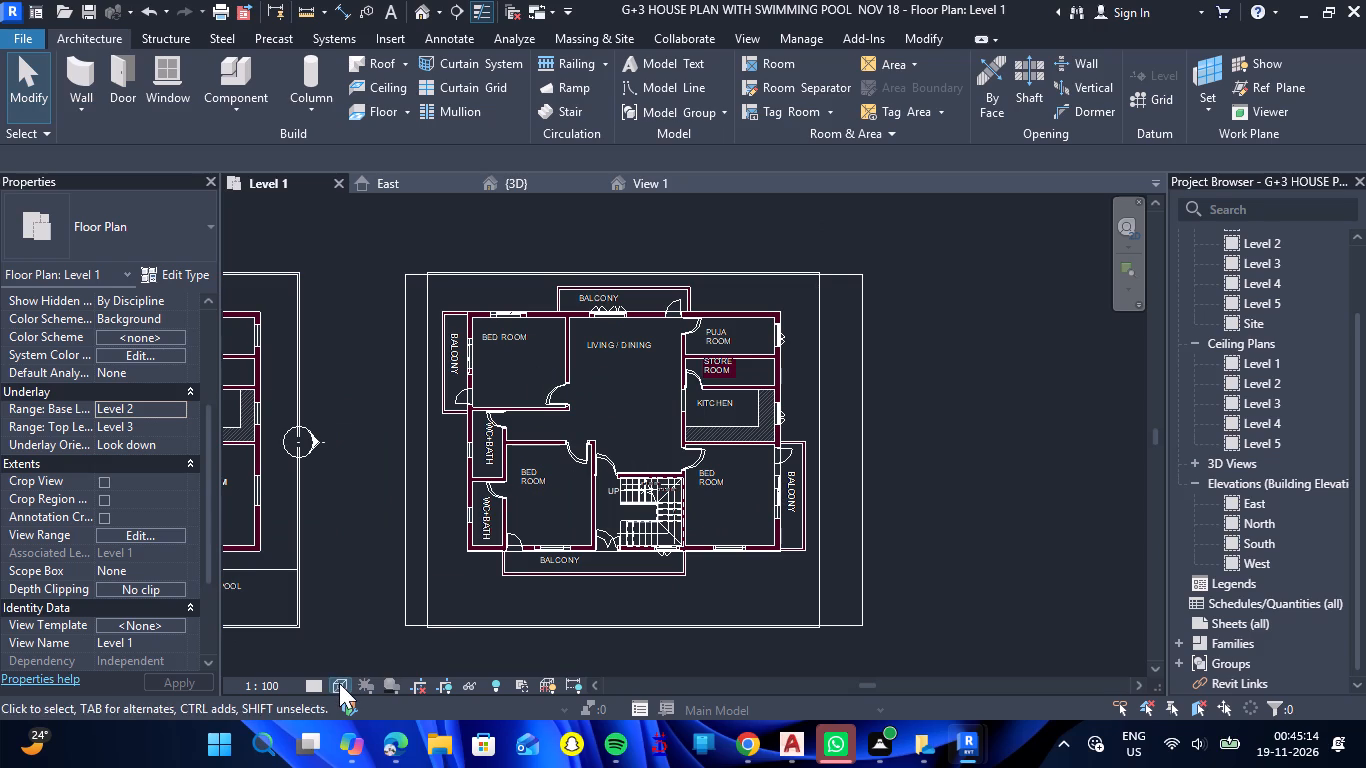
left_click(337, 684)
left_click(387, 588)
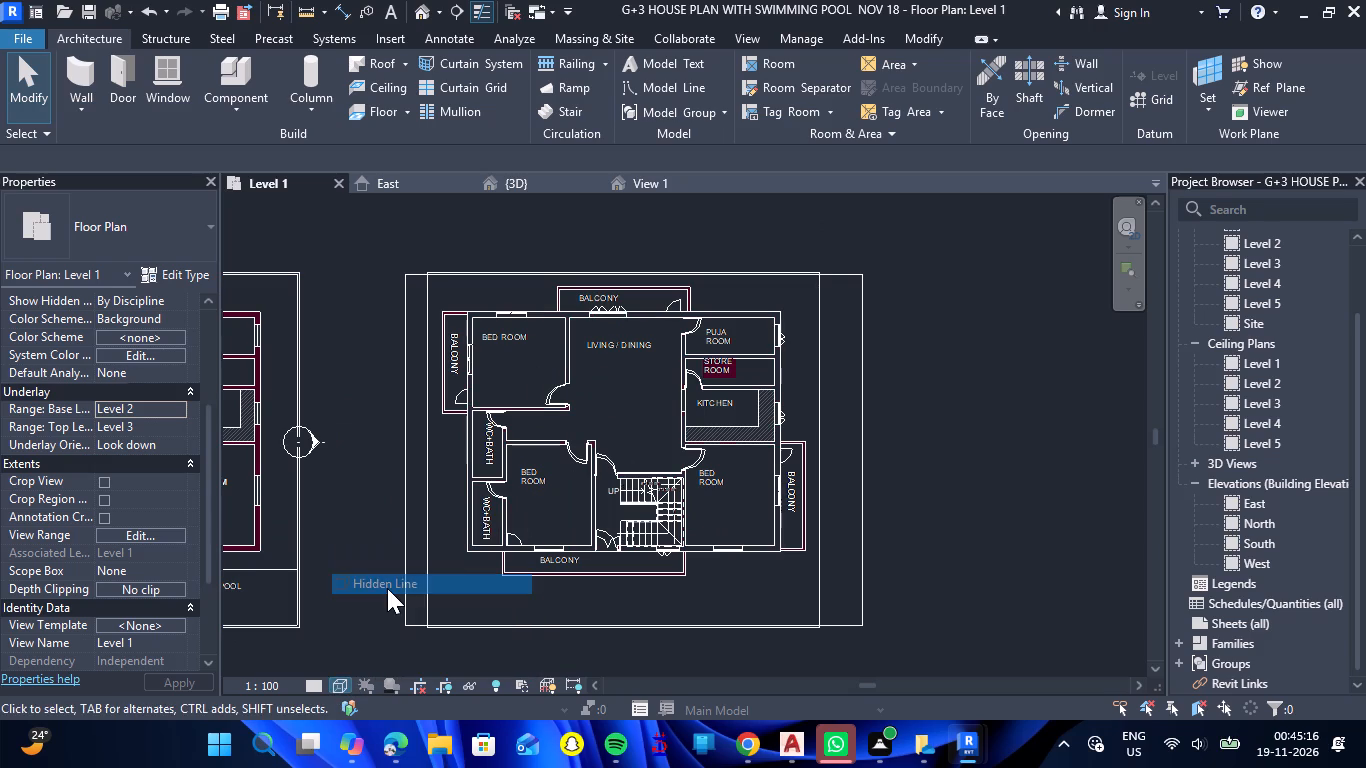
Draw a Generic - 9" wall based on Level 2, unconnected height 10' 6", along the north side from the bedroom-balcony corner to the puja room corner.
scroll(481, 498, "up", 4)
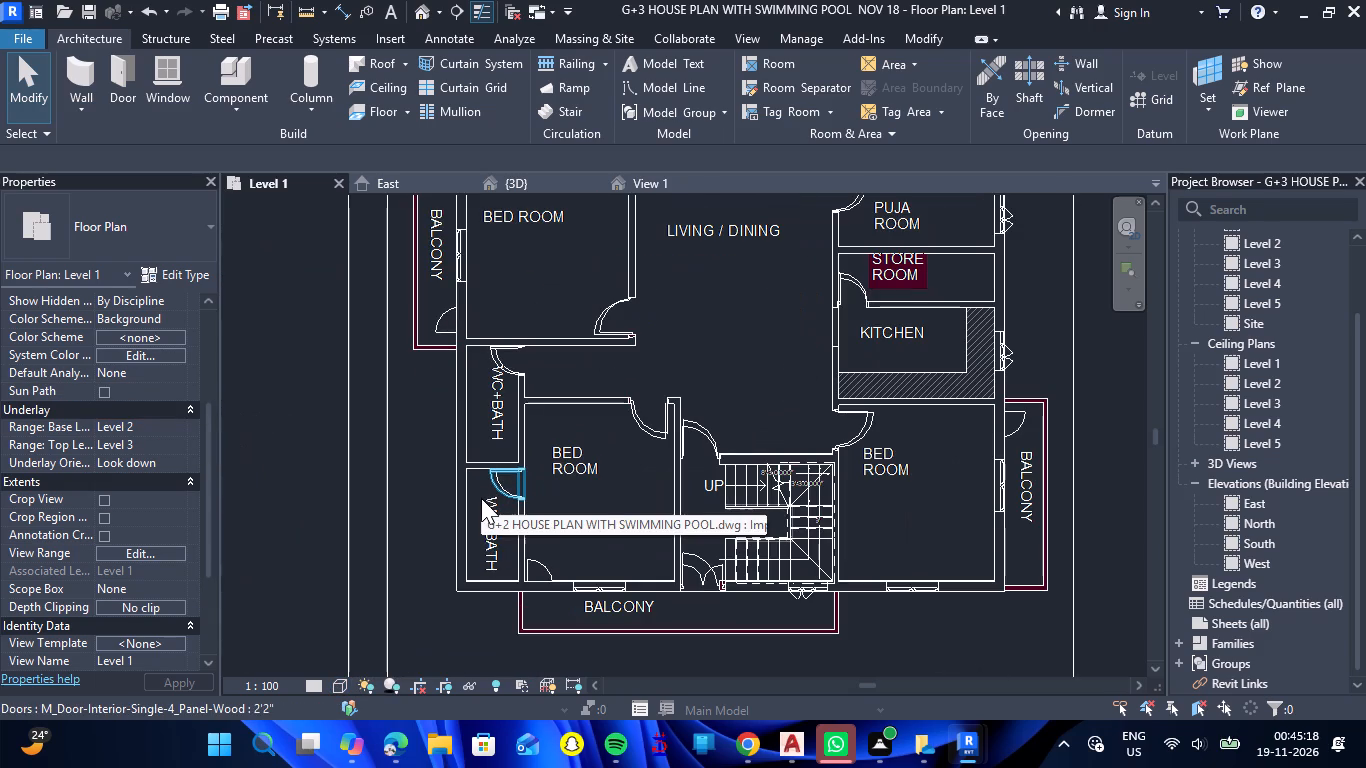
scroll(481, 498, "down", 3)
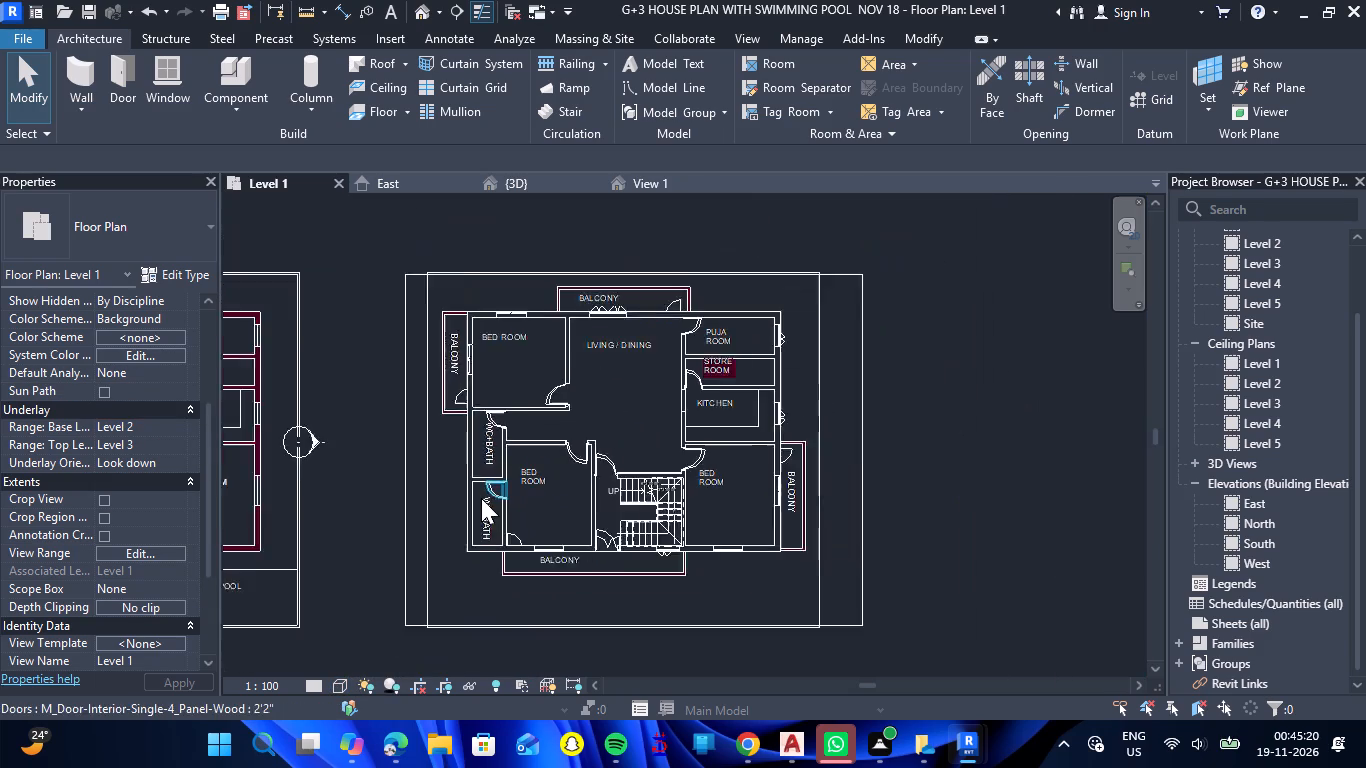
scroll(481, 498, "down", 2)
scroll(478, 342, "up", 8)
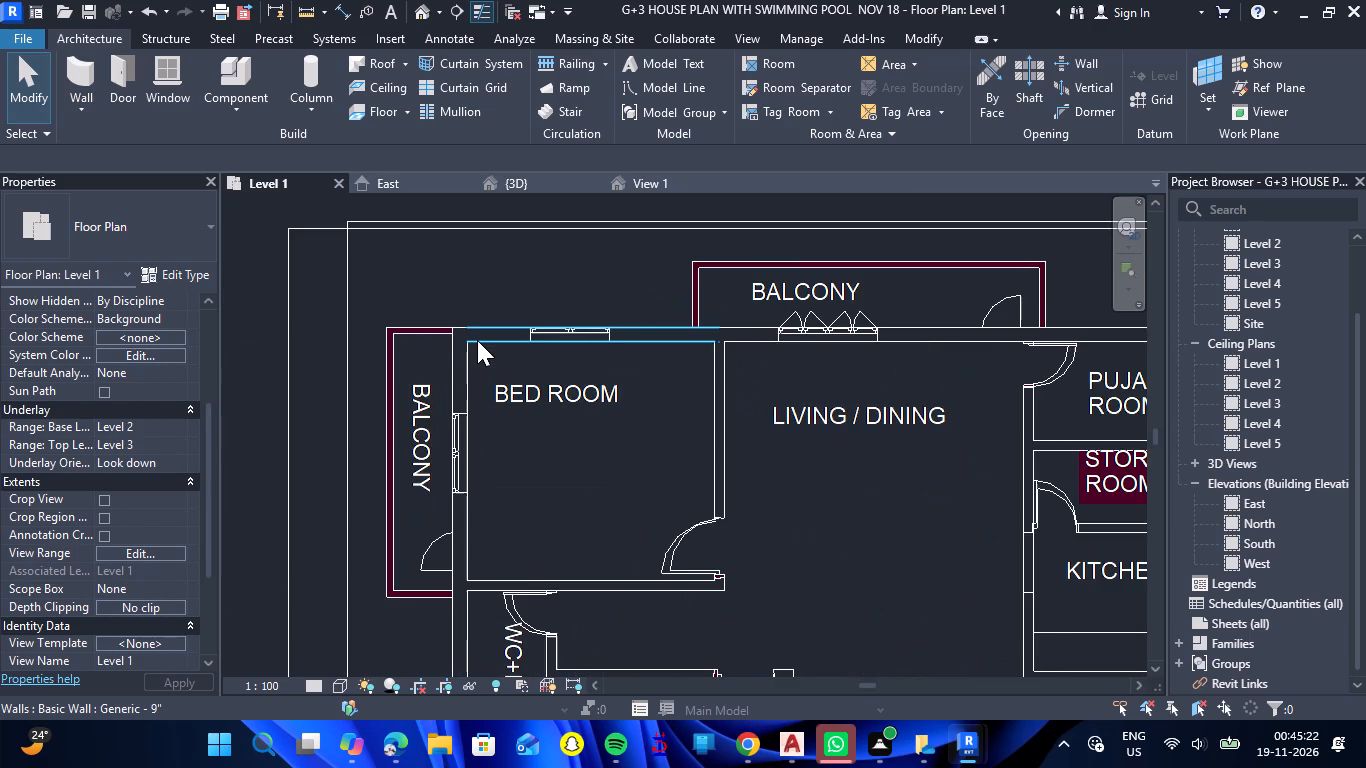
scroll(117, 400, "up", 6)
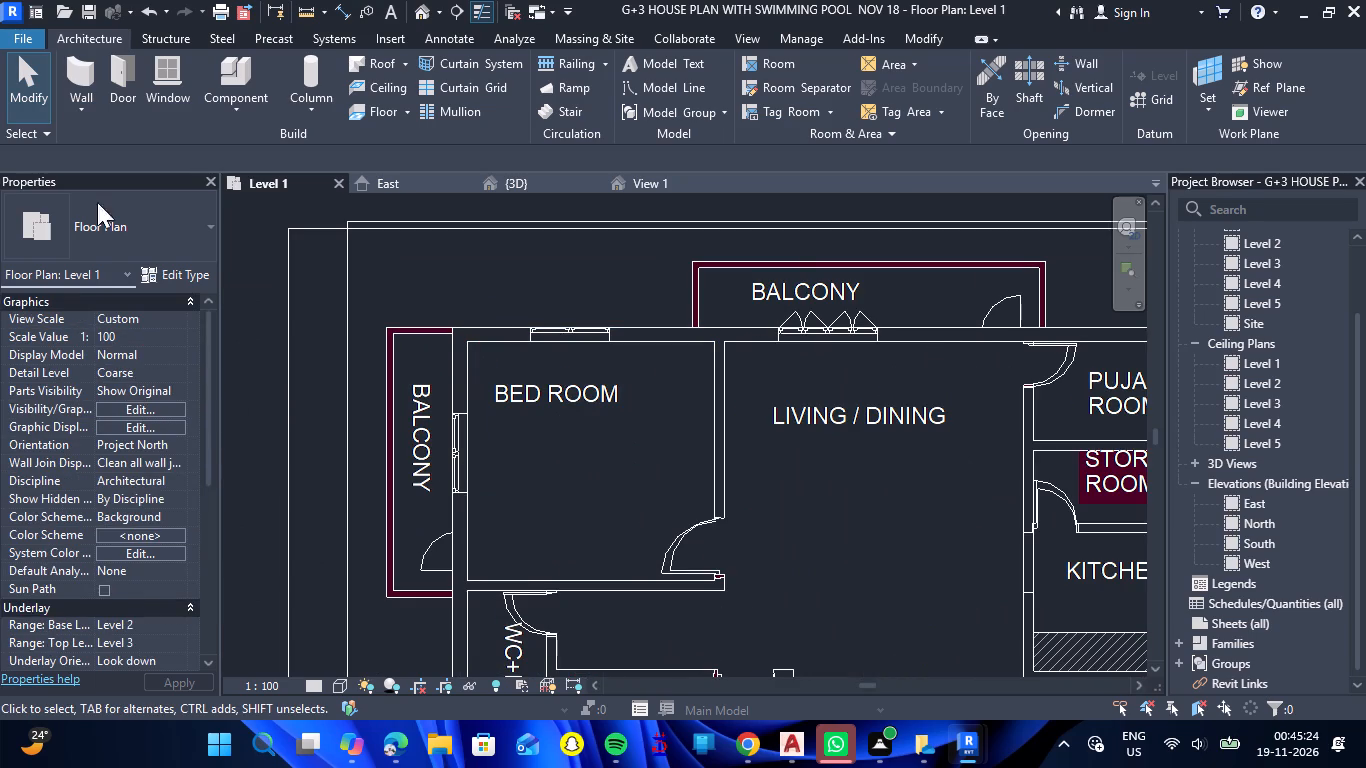
left_click(91, 80)
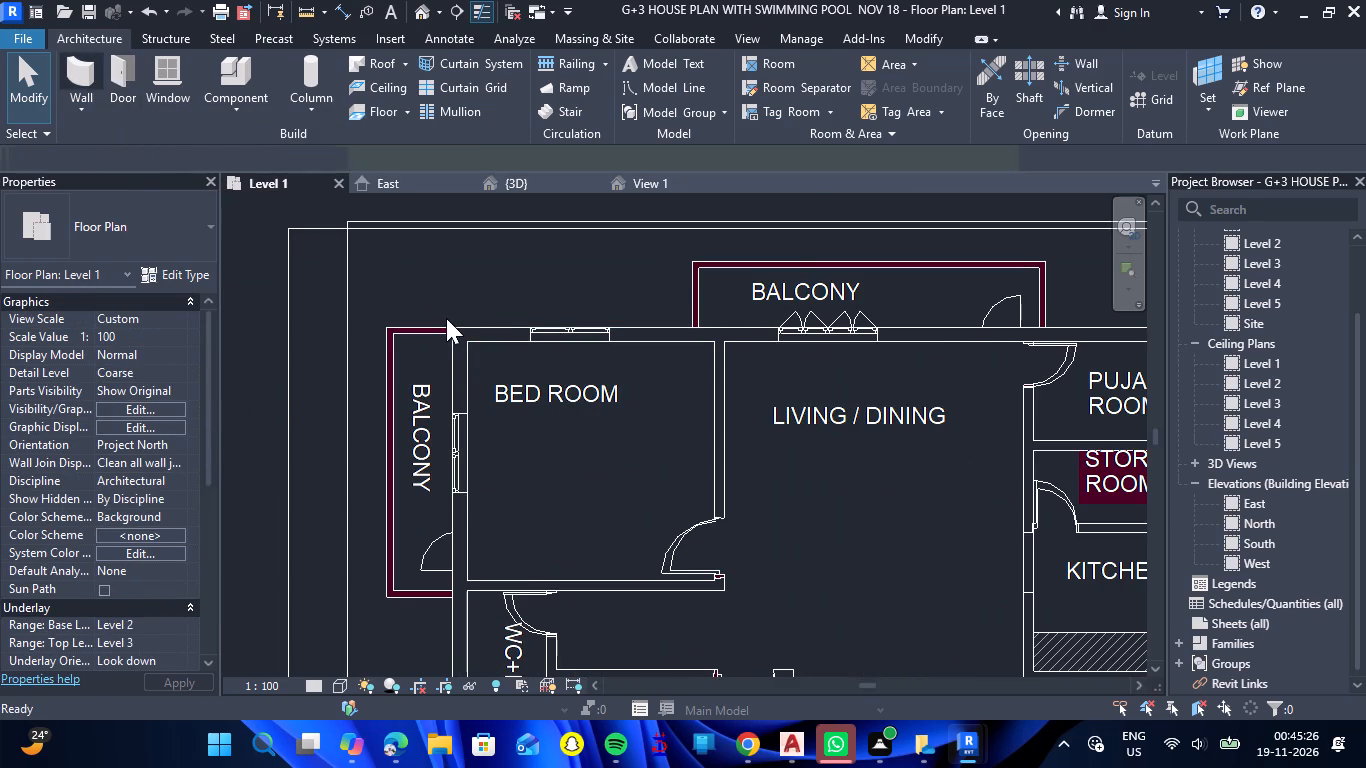
left_click(182, 342)
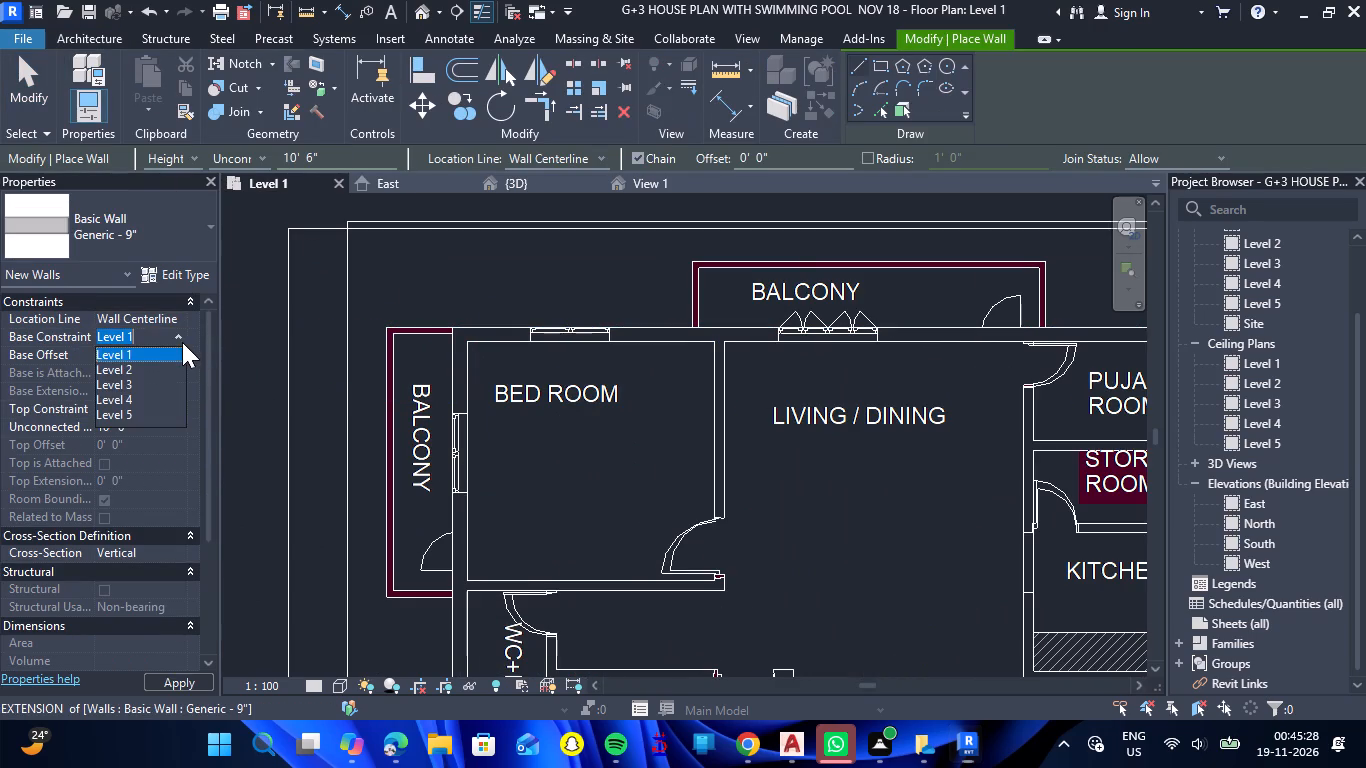
left_click(164, 369)
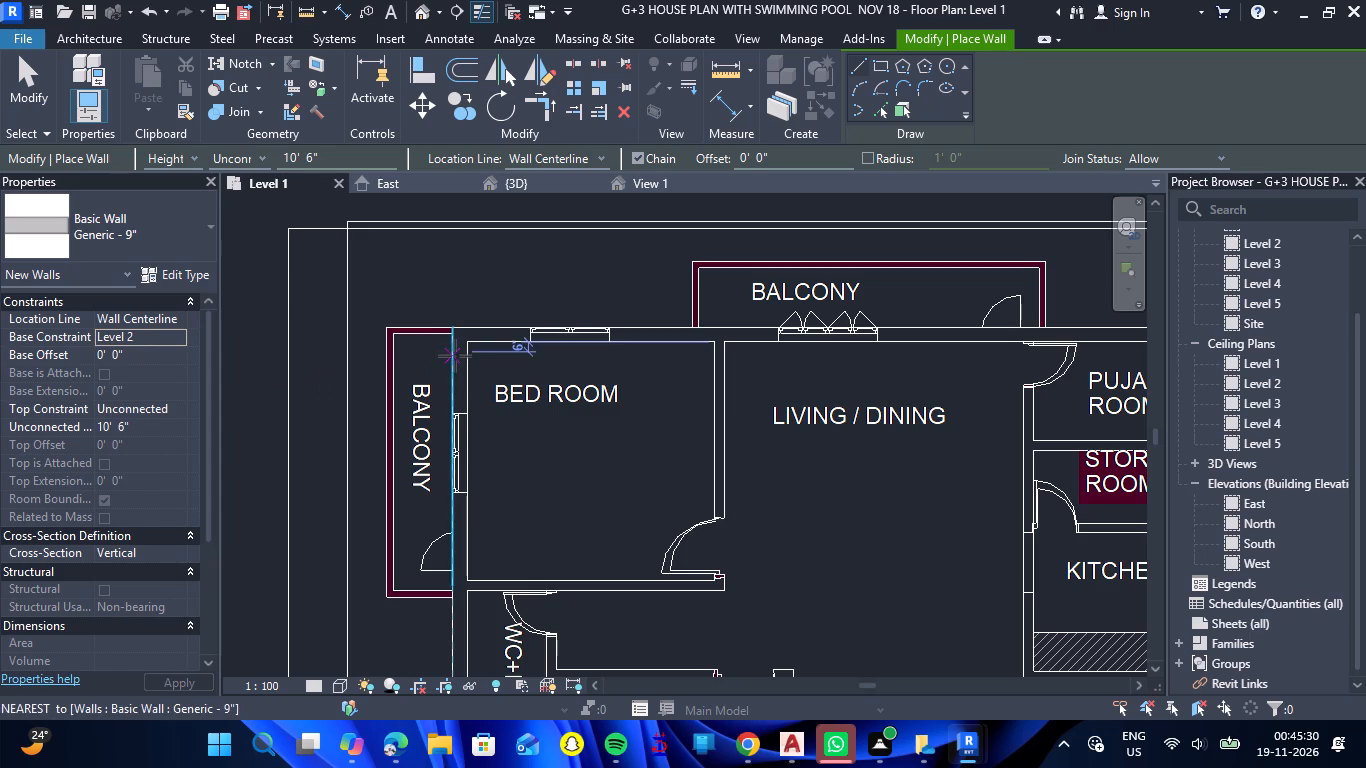
scroll(479, 336, "up", 12)
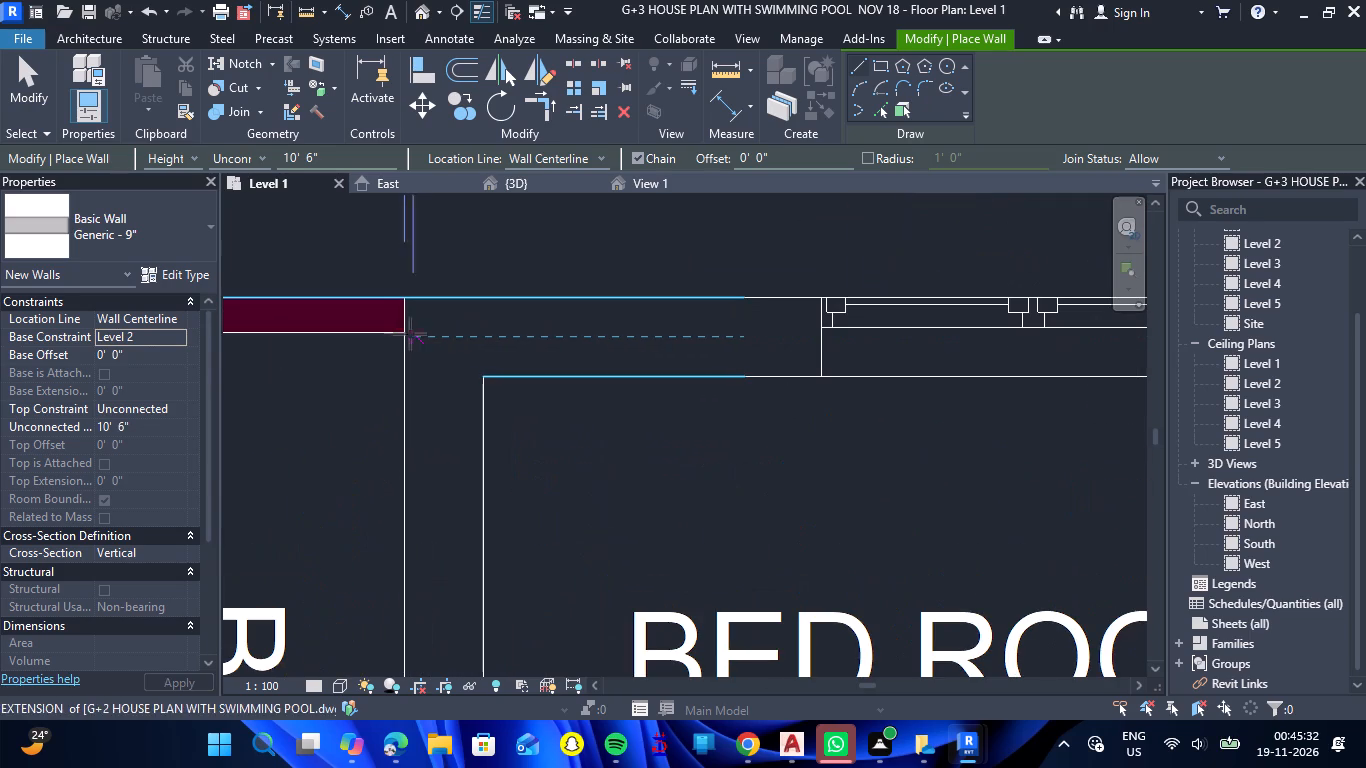
left_click(404, 334)
scroll(735, 336, "down", 9)
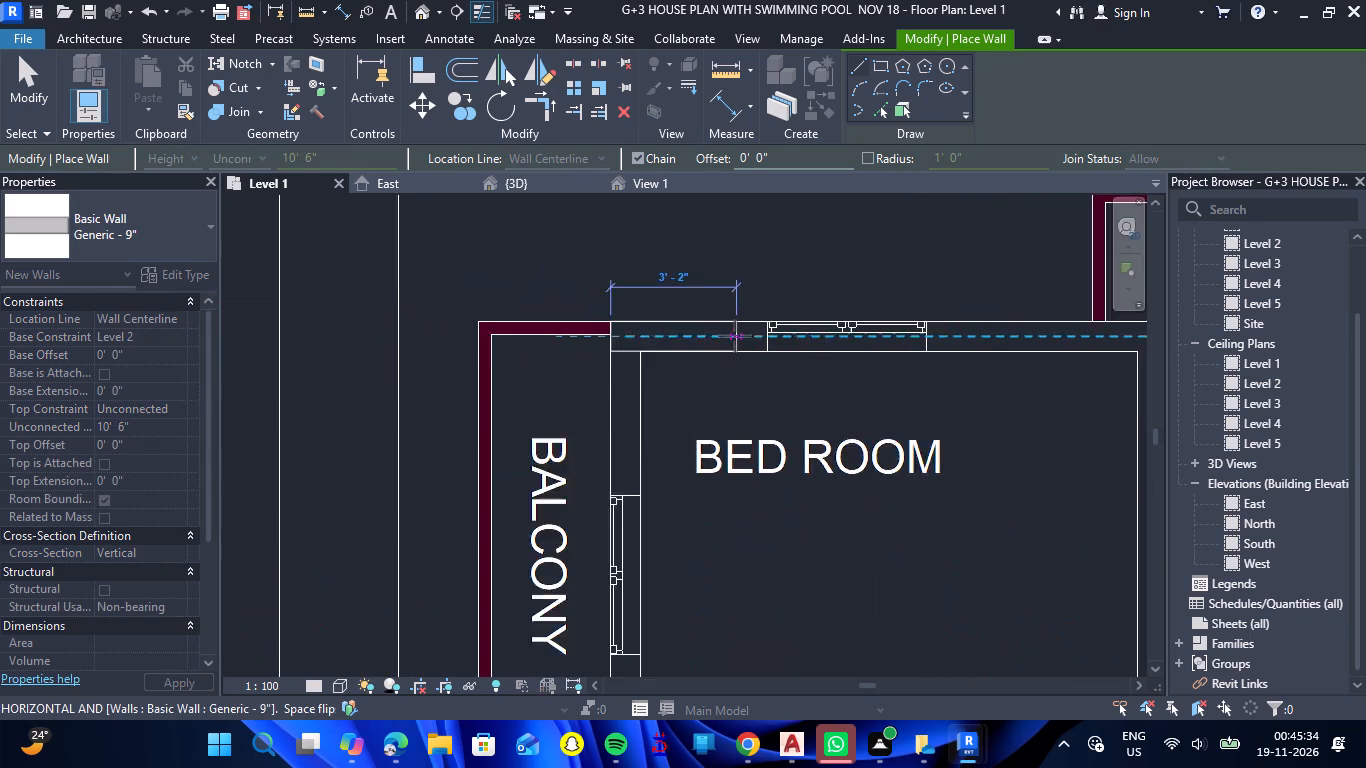
scroll(735, 336, "down", 10)
scroll(1037, 338, "up", 6)
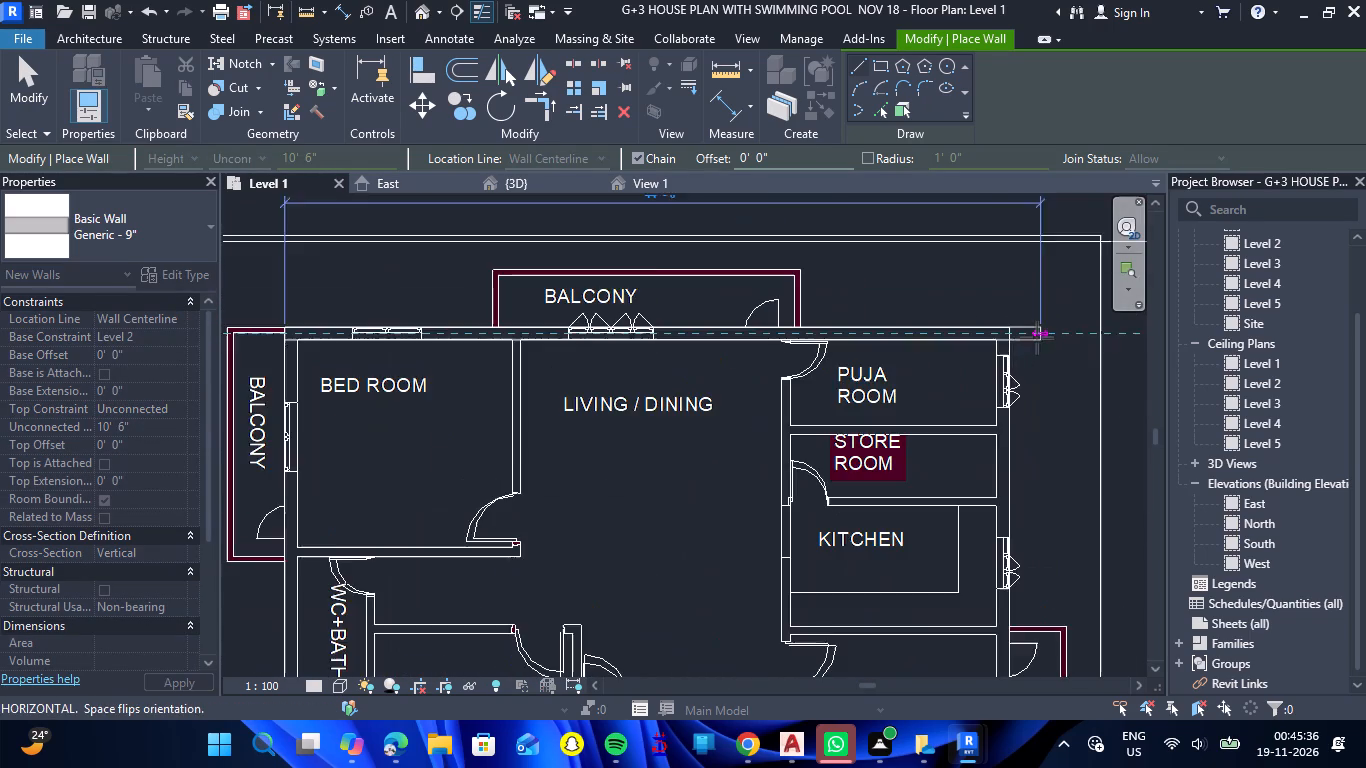
scroll(1037, 338, "up", 15)
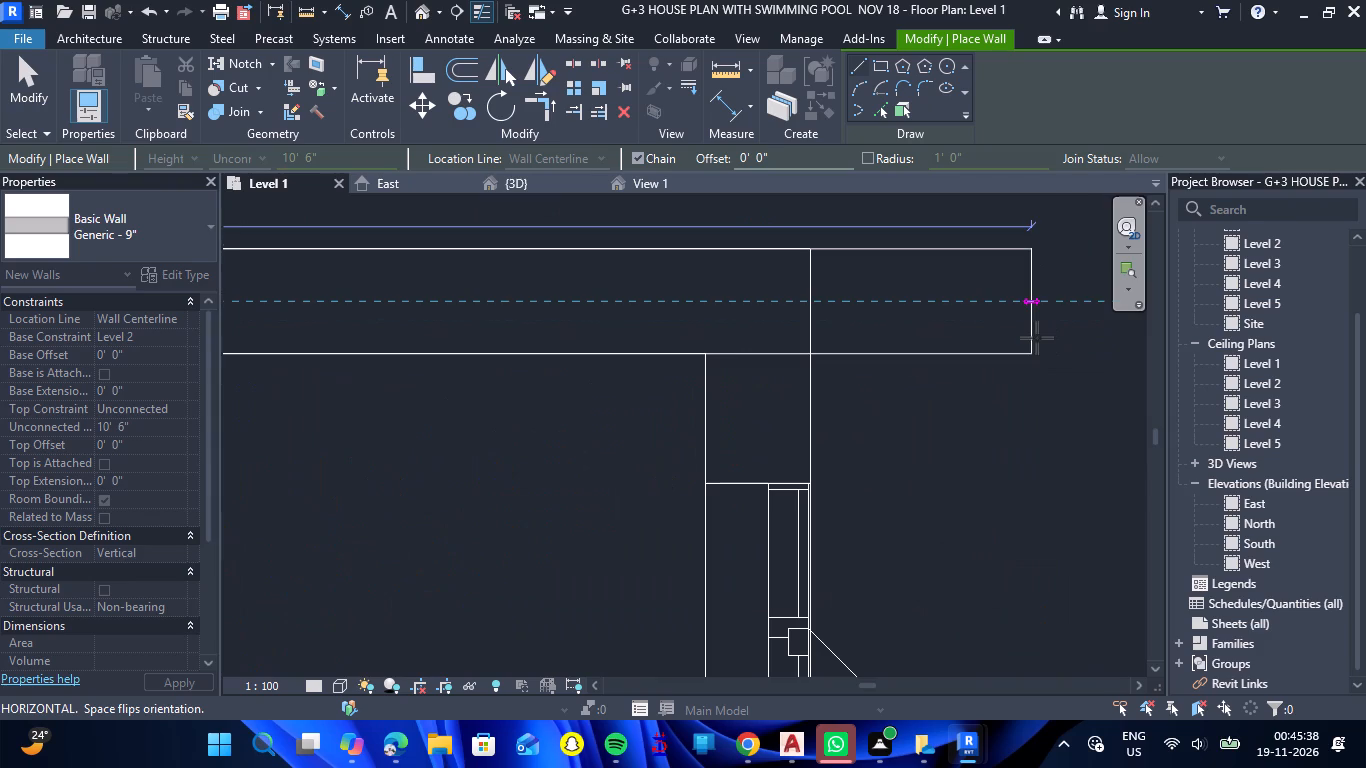
left_click(810, 303)
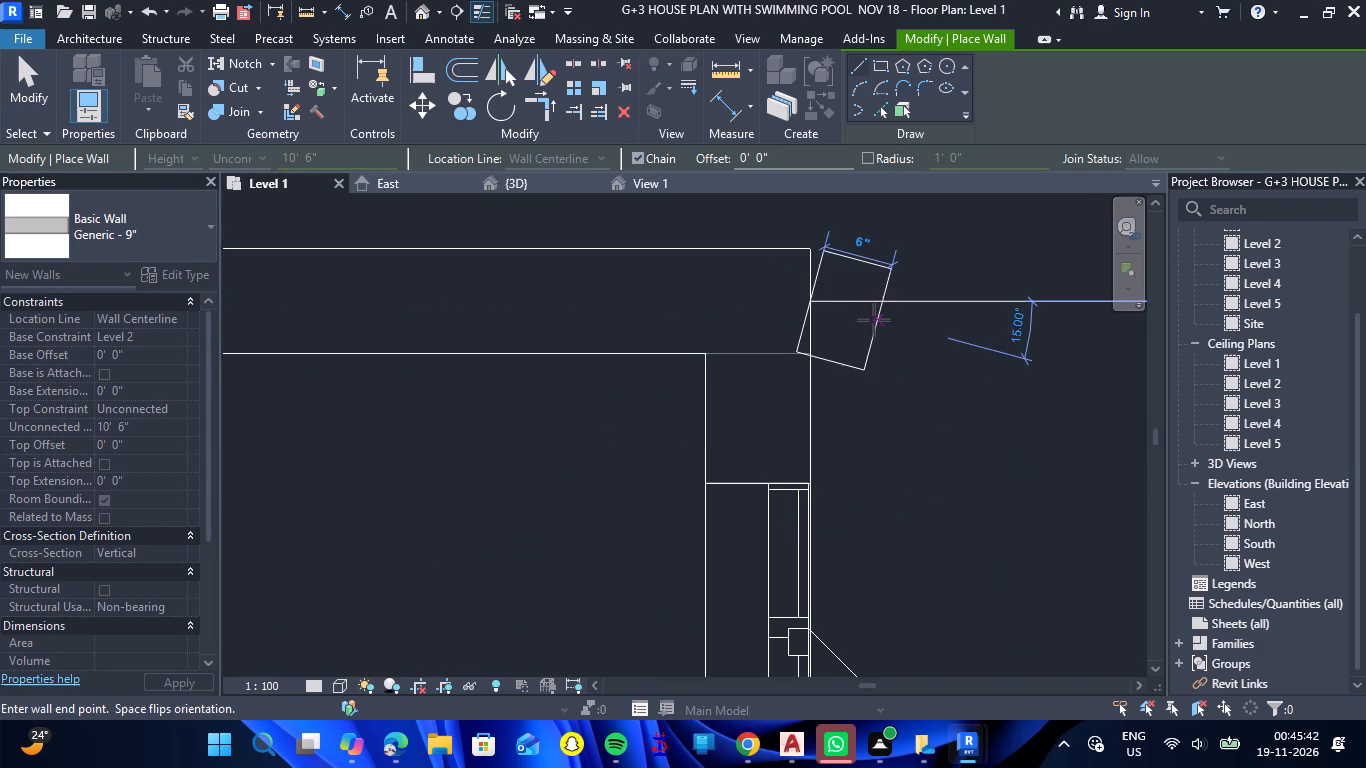
key("Escape")
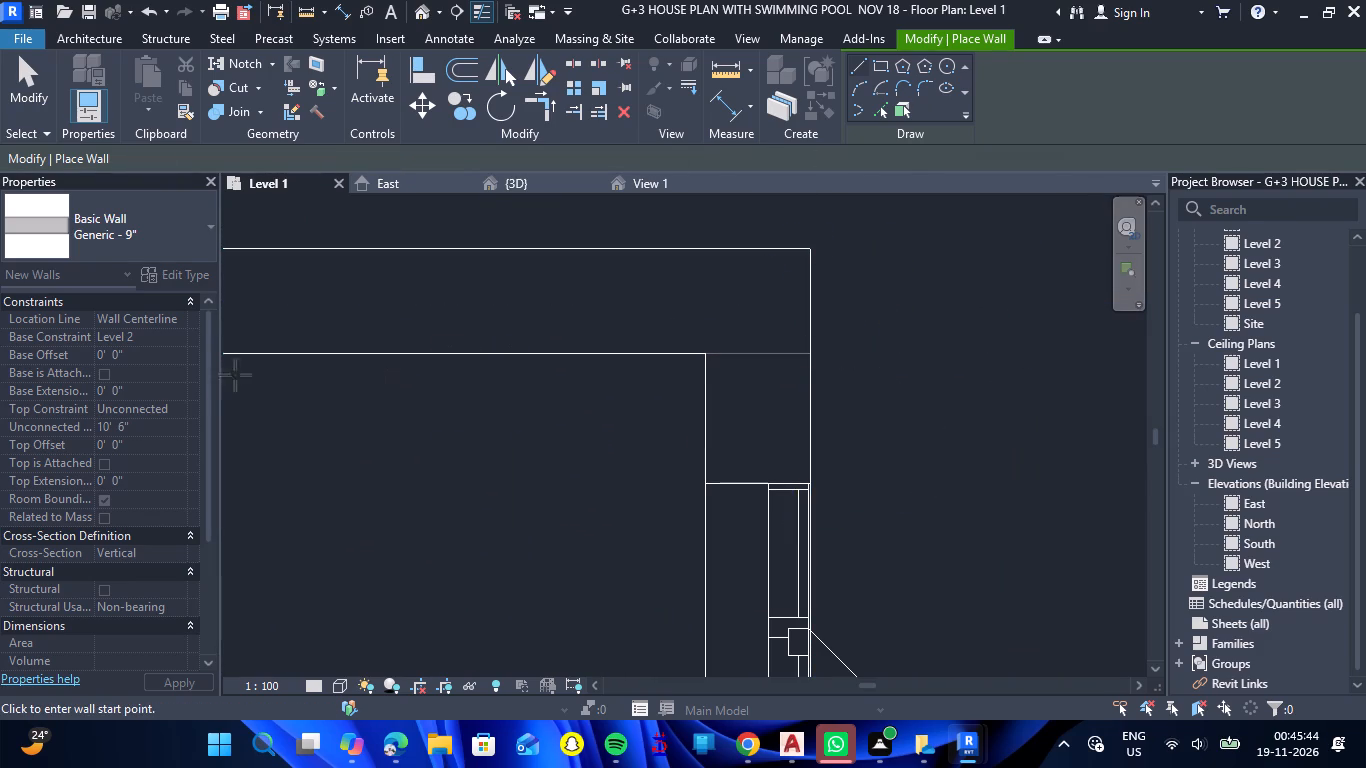
Draw a Level 2-based Generic - 9" wall along the east side, from the puja room corner to the bedroom's south-east corner.
left_click(183, 336)
left_click(166, 364)
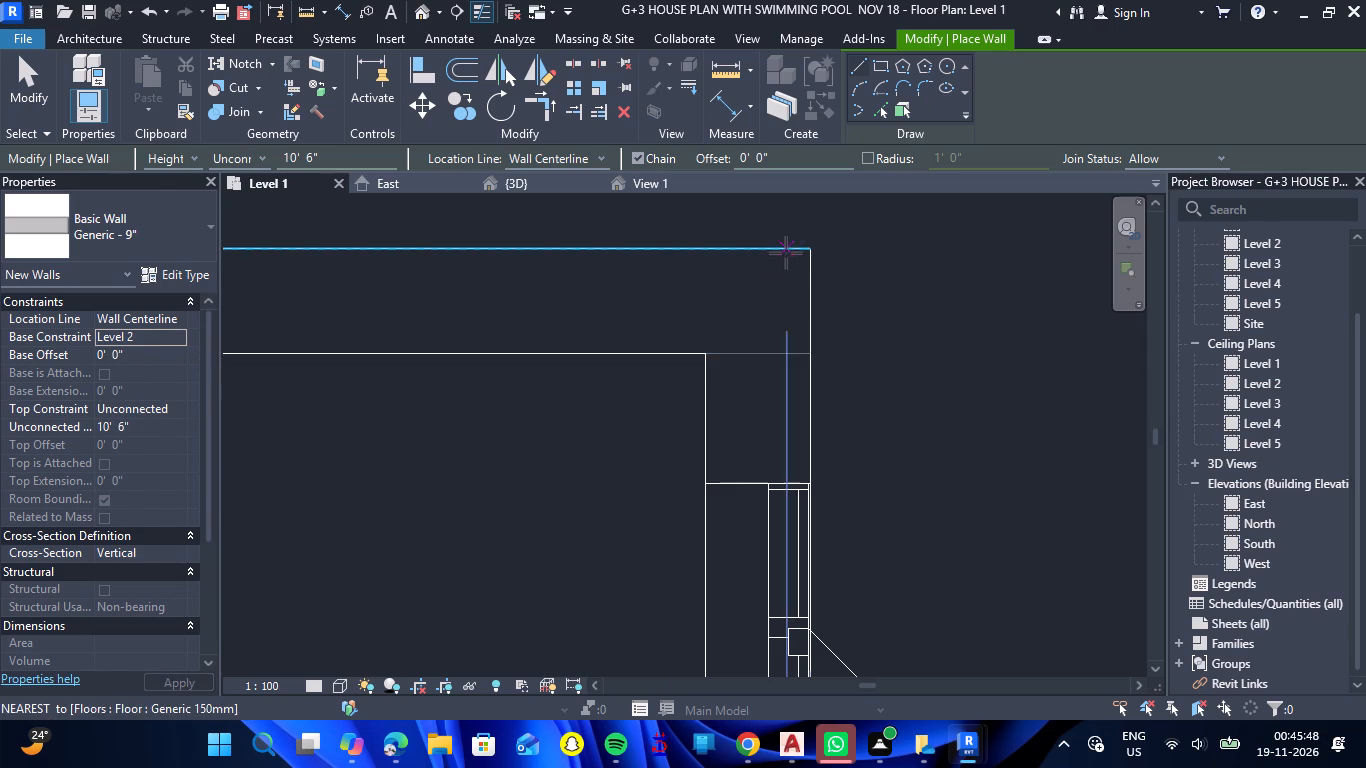
left_click(760, 253)
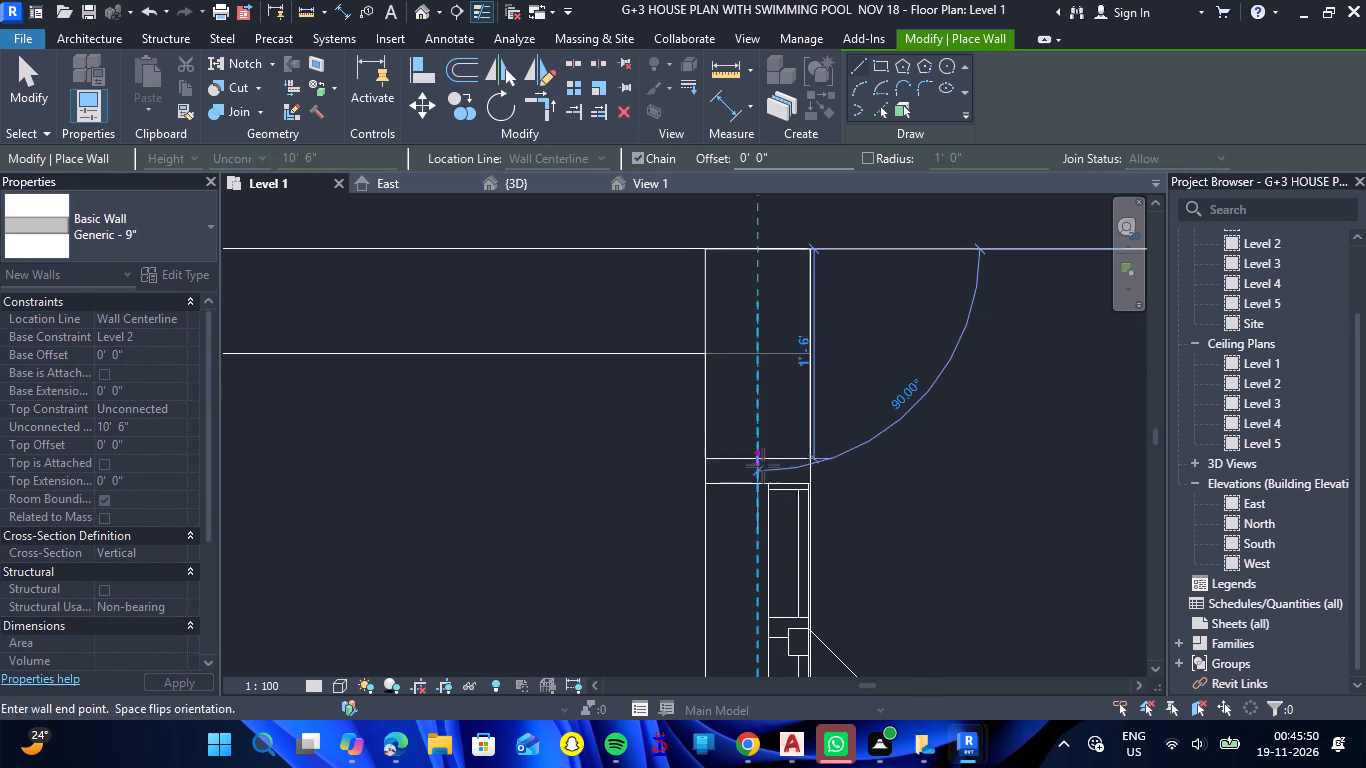
scroll(761, 466, "down", 19)
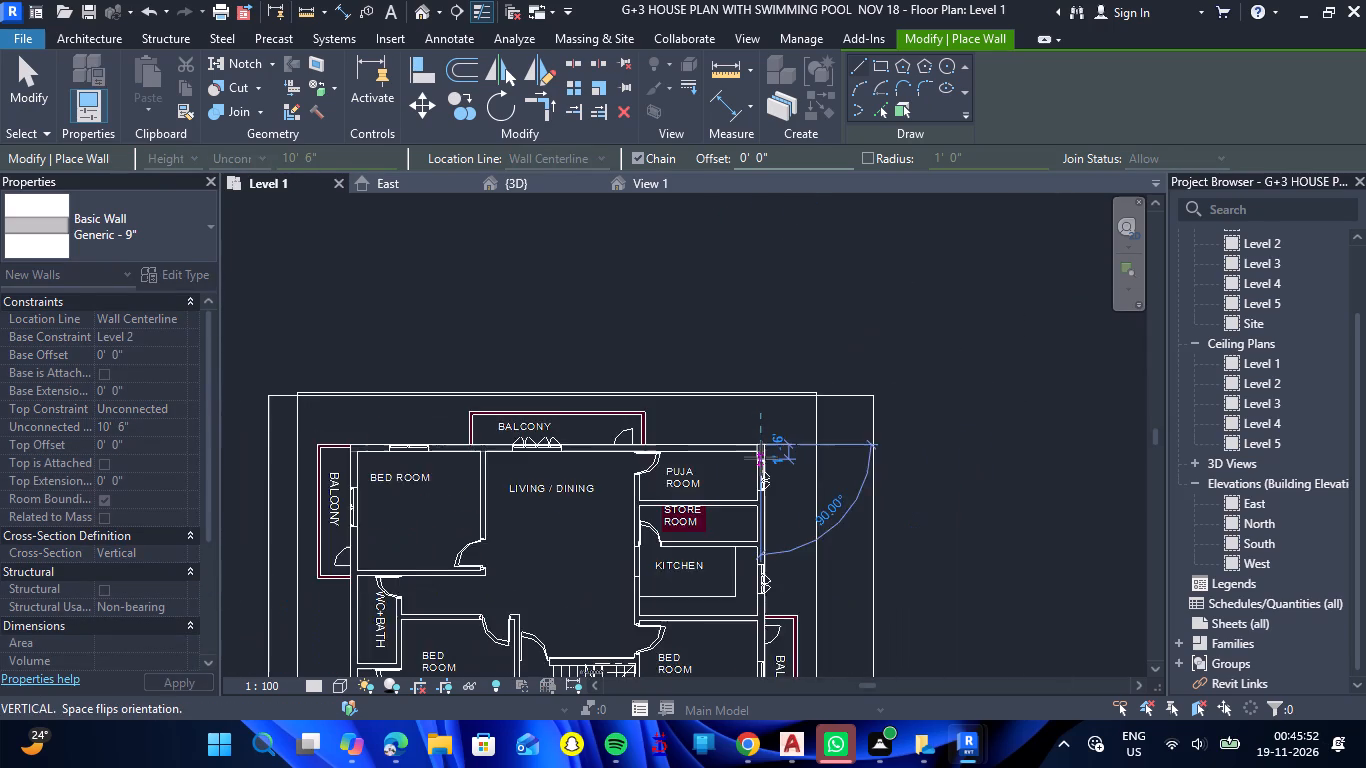
scroll(761, 458, "down", 8)
scroll(761, 569, "up", 8)
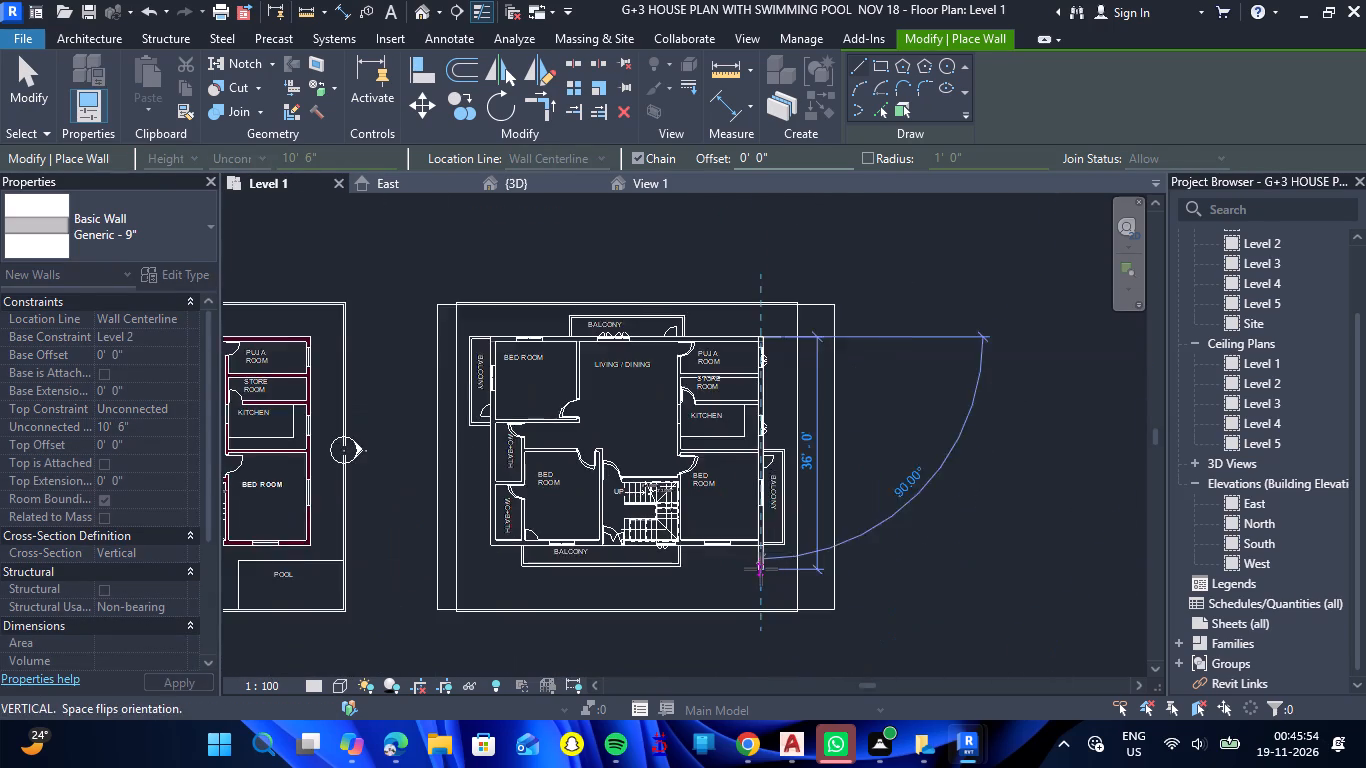
scroll(761, 569, "up", 3)
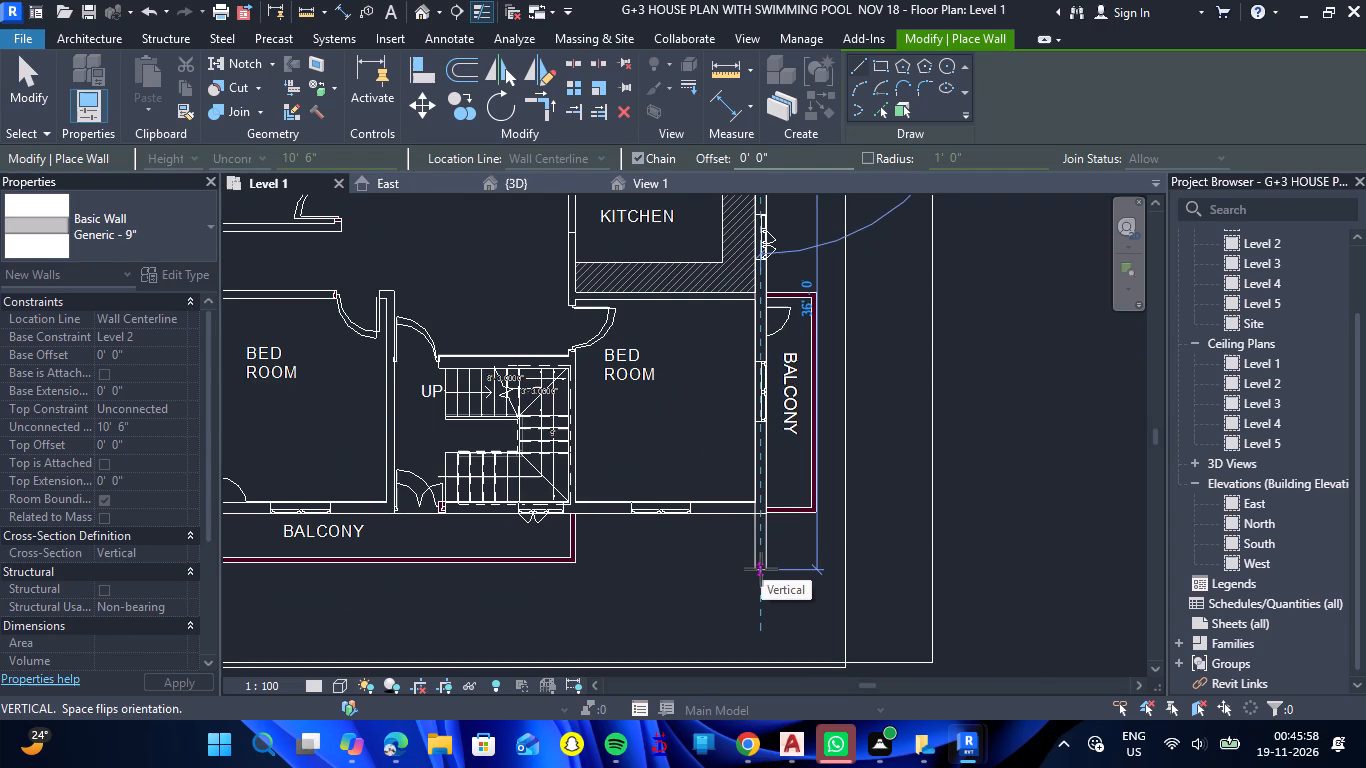
scroll(761, 569, "up", 4)
scroll(764, 464, "up", 17)
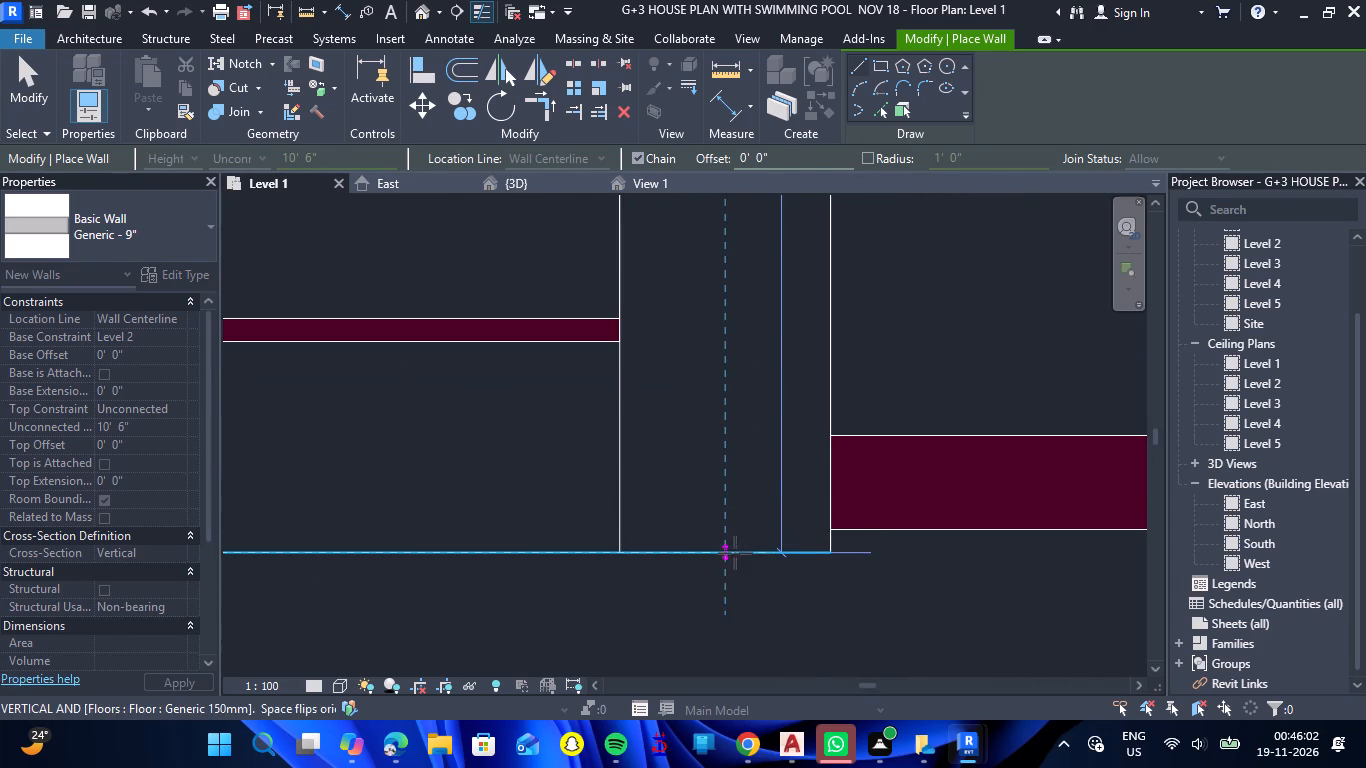
left_click(727, 554)
key("Escape")
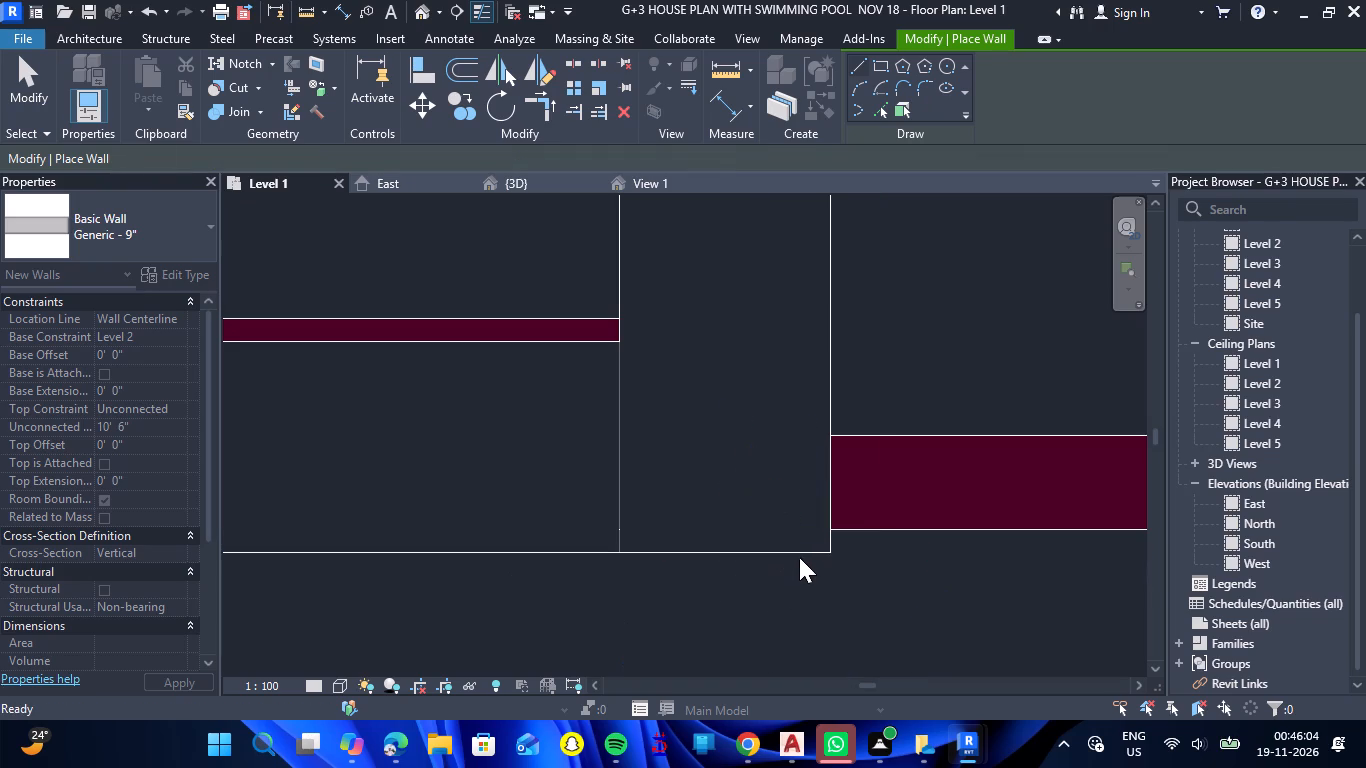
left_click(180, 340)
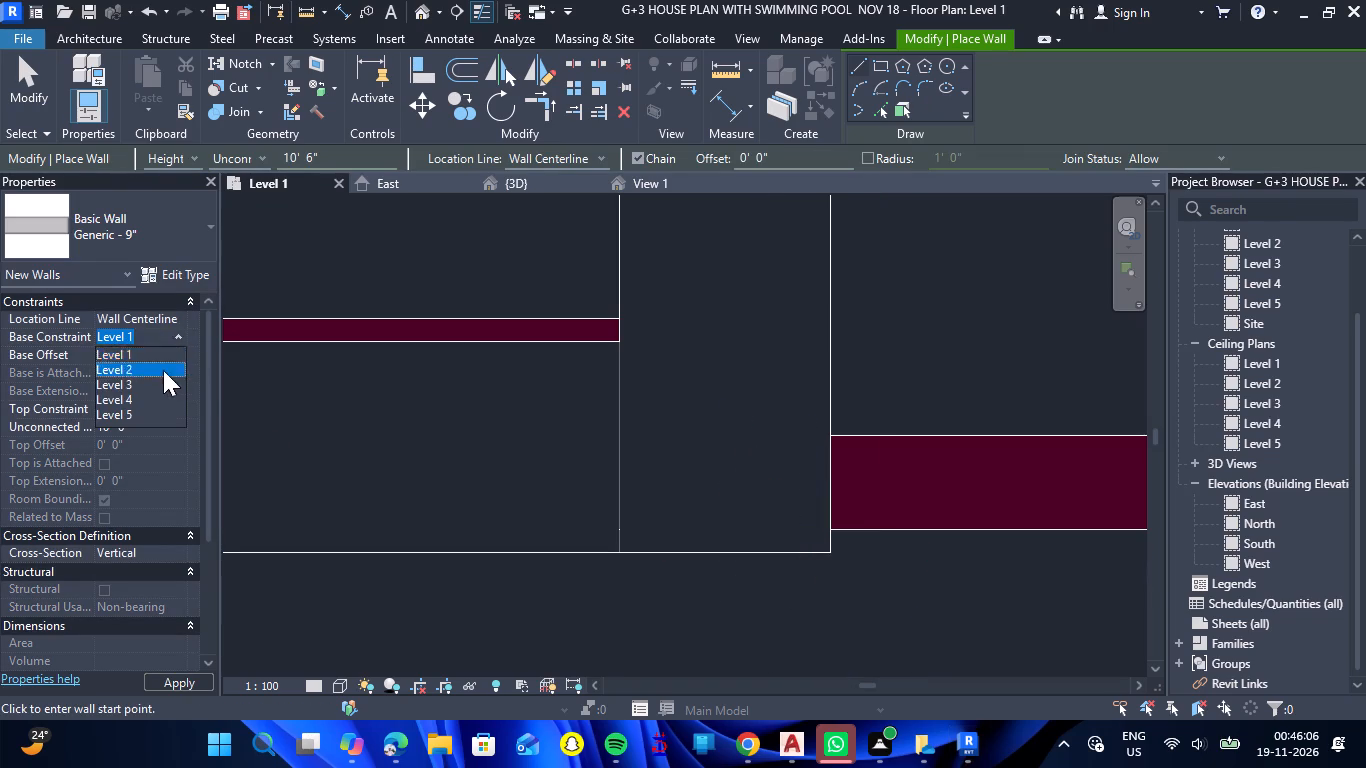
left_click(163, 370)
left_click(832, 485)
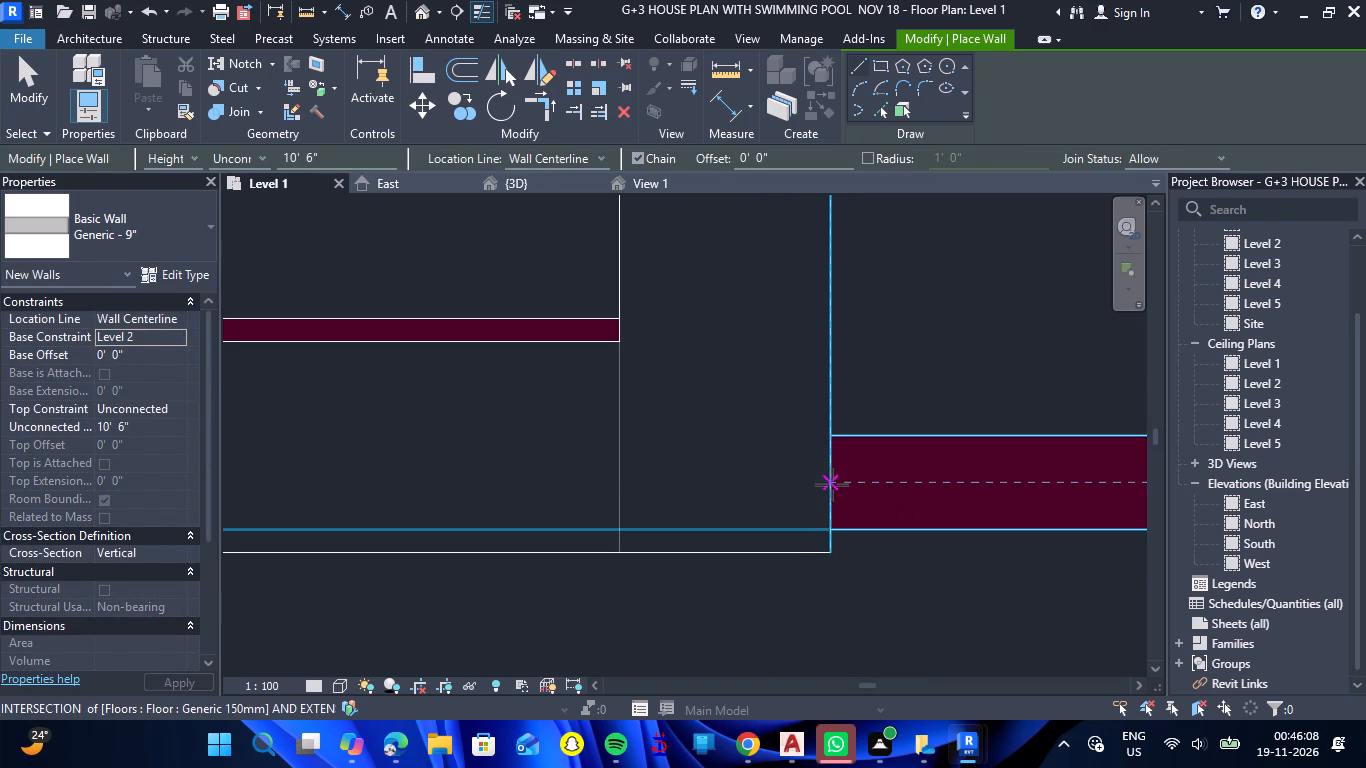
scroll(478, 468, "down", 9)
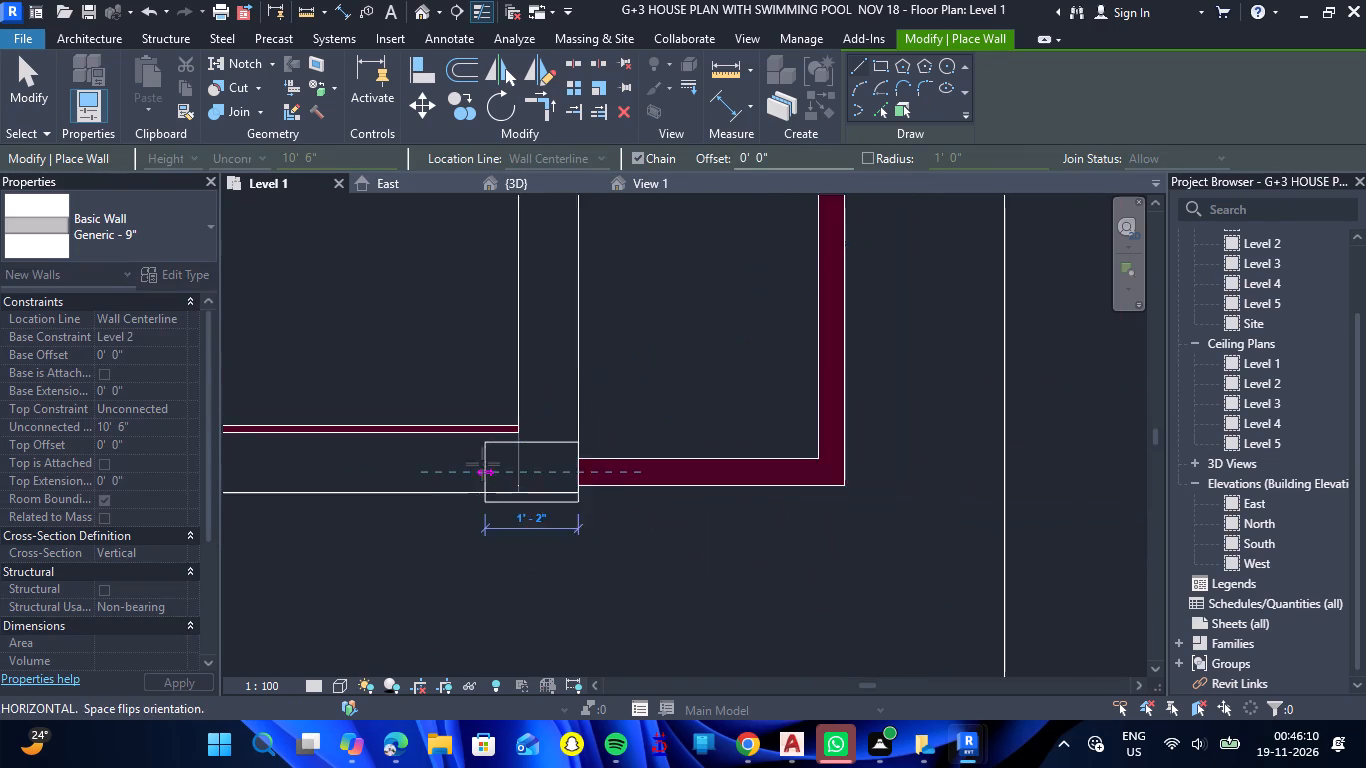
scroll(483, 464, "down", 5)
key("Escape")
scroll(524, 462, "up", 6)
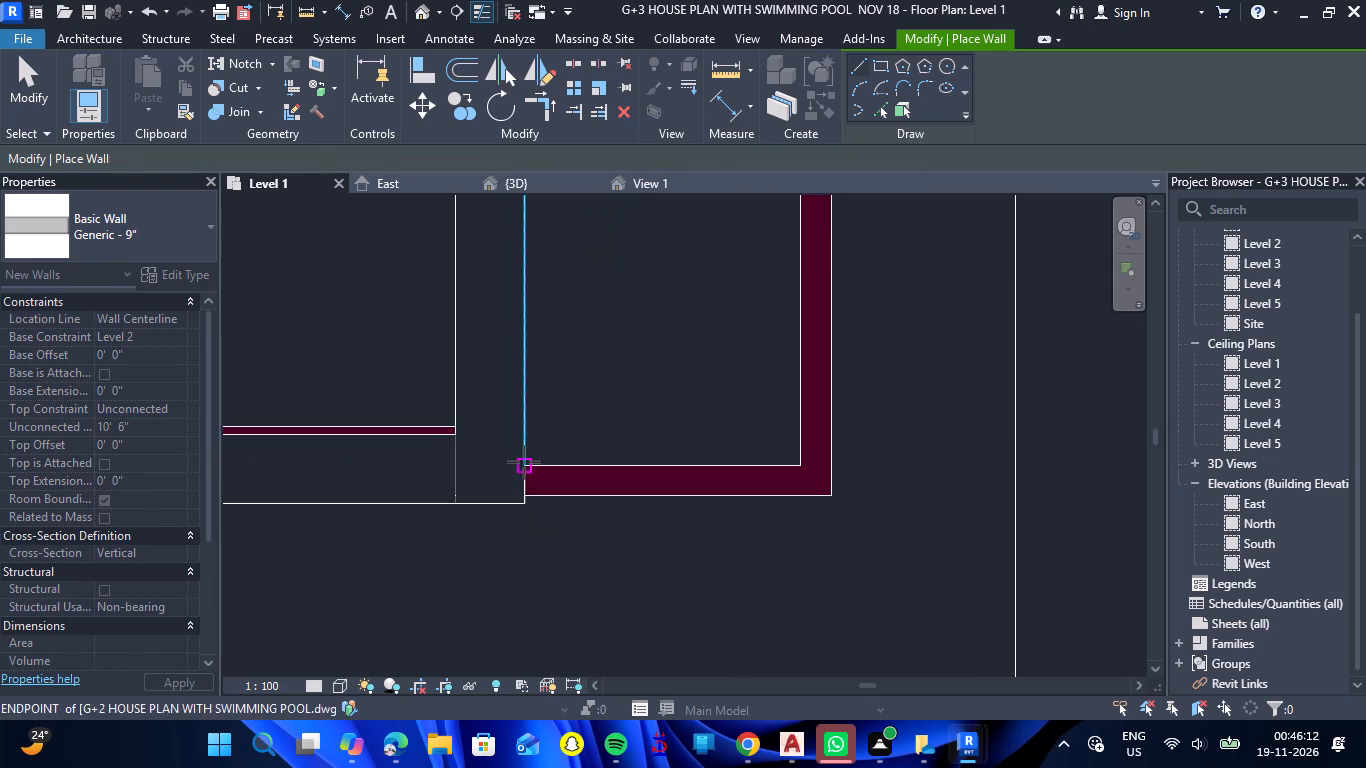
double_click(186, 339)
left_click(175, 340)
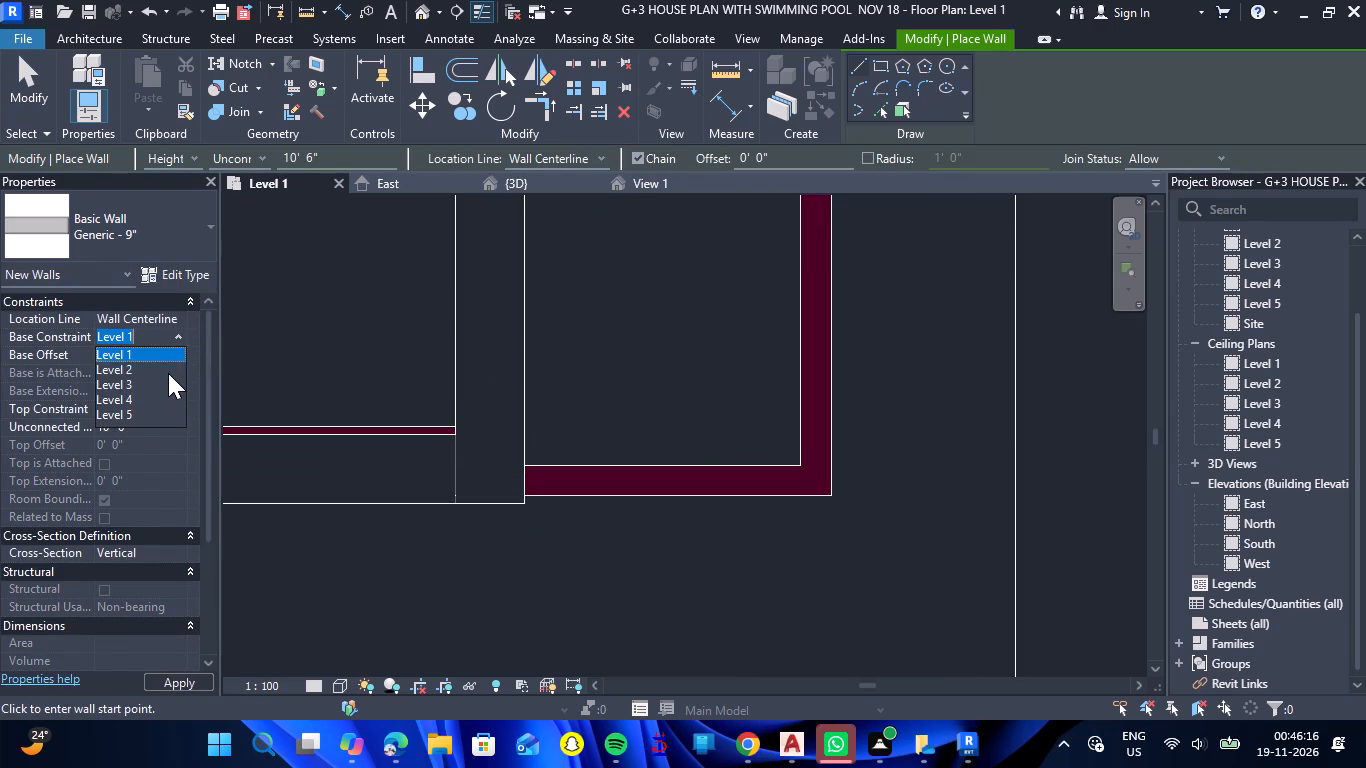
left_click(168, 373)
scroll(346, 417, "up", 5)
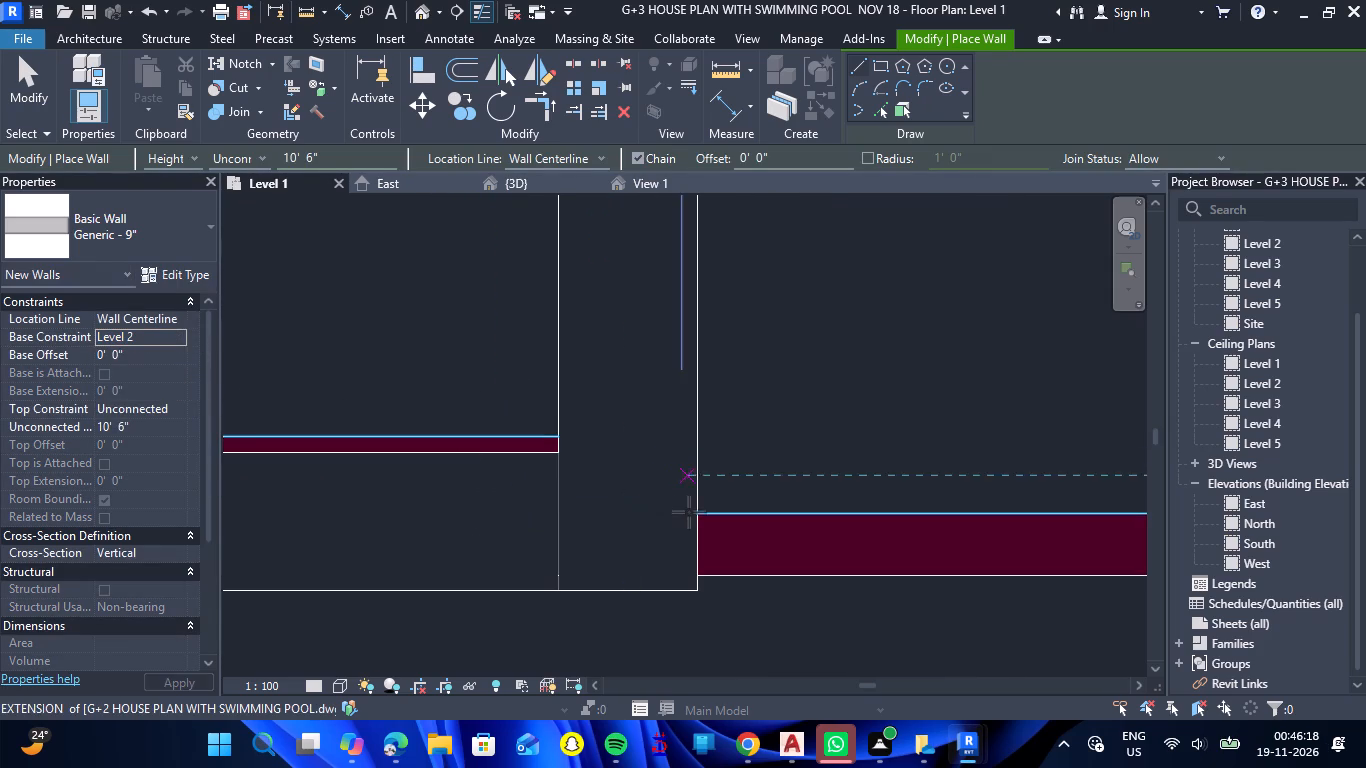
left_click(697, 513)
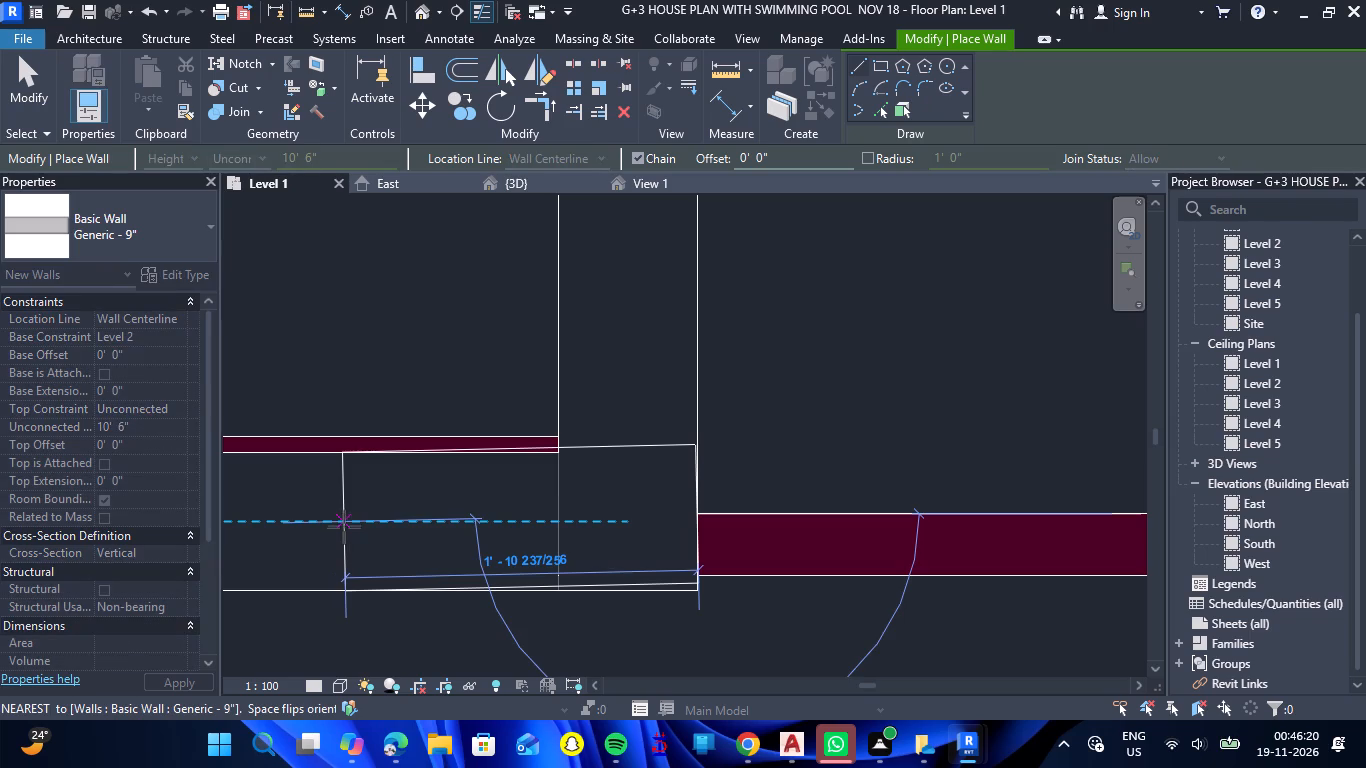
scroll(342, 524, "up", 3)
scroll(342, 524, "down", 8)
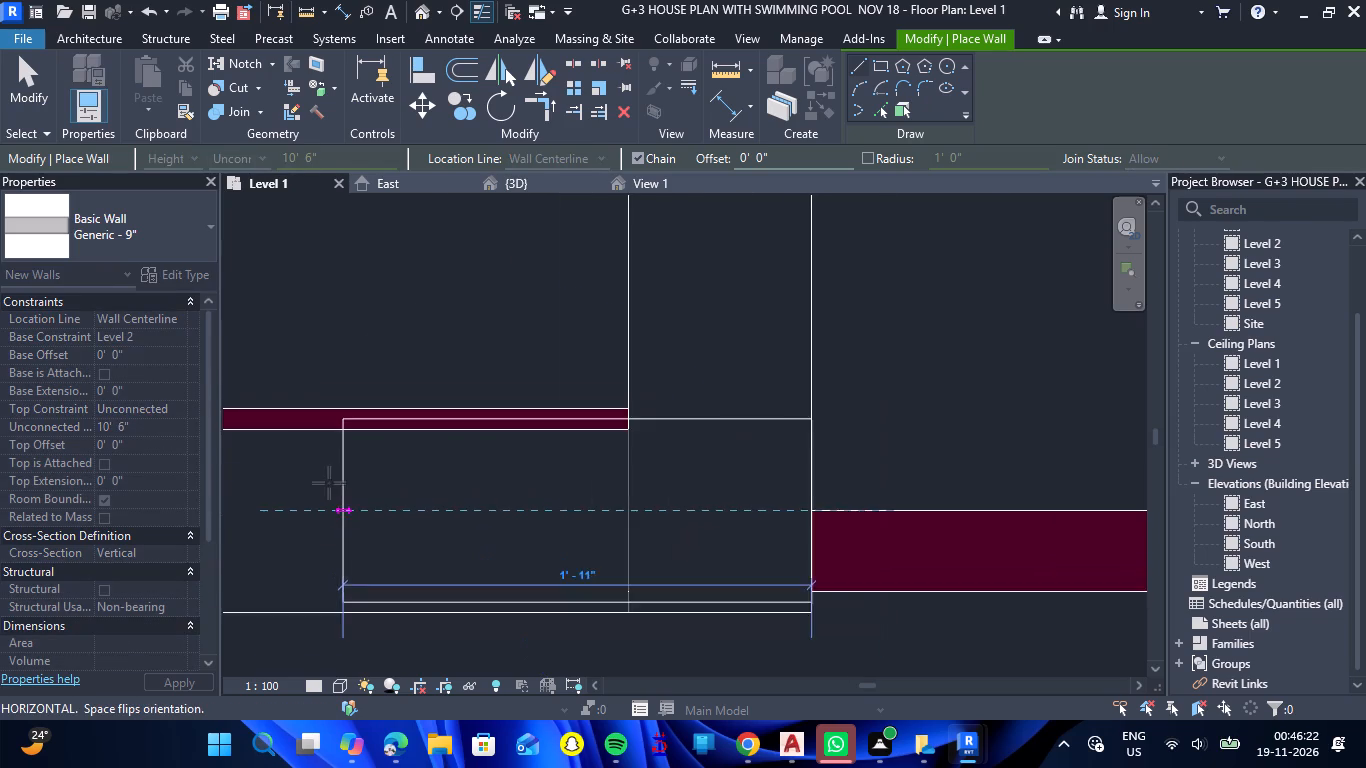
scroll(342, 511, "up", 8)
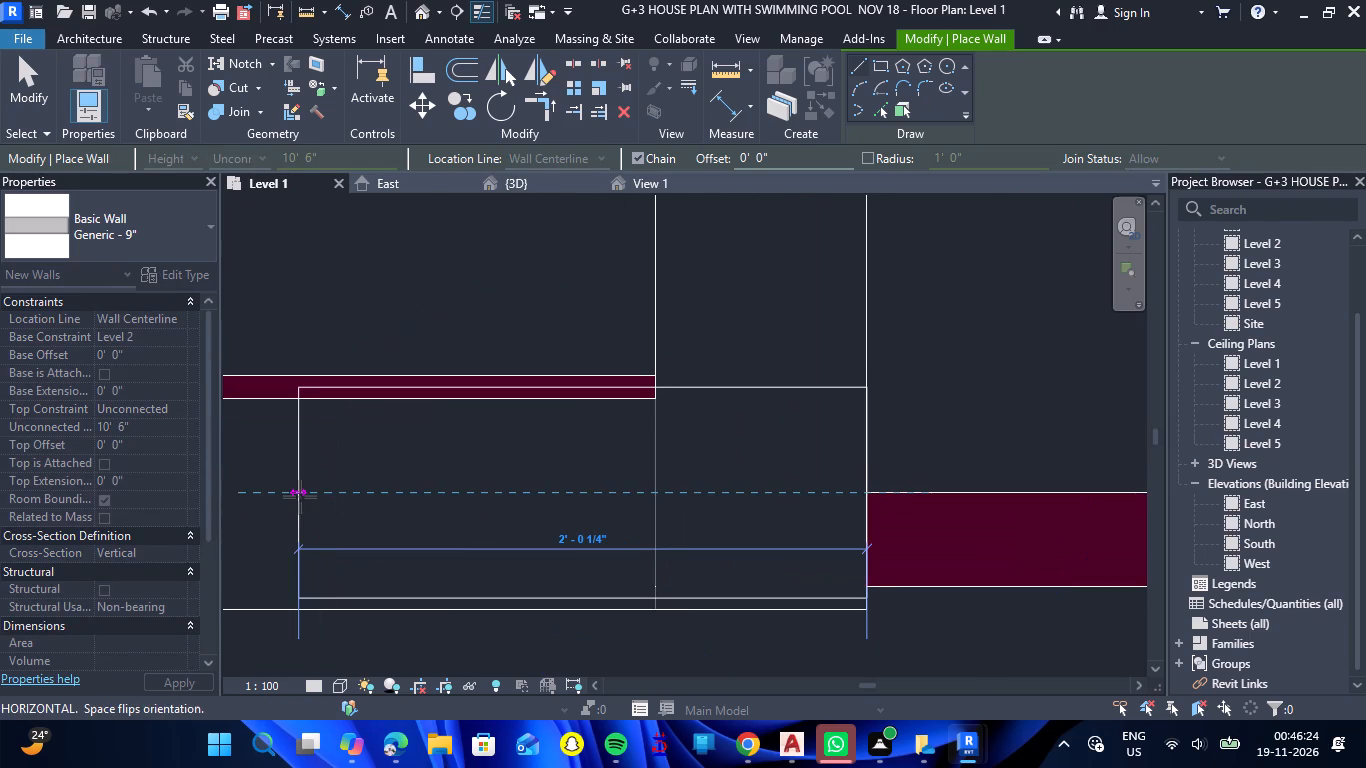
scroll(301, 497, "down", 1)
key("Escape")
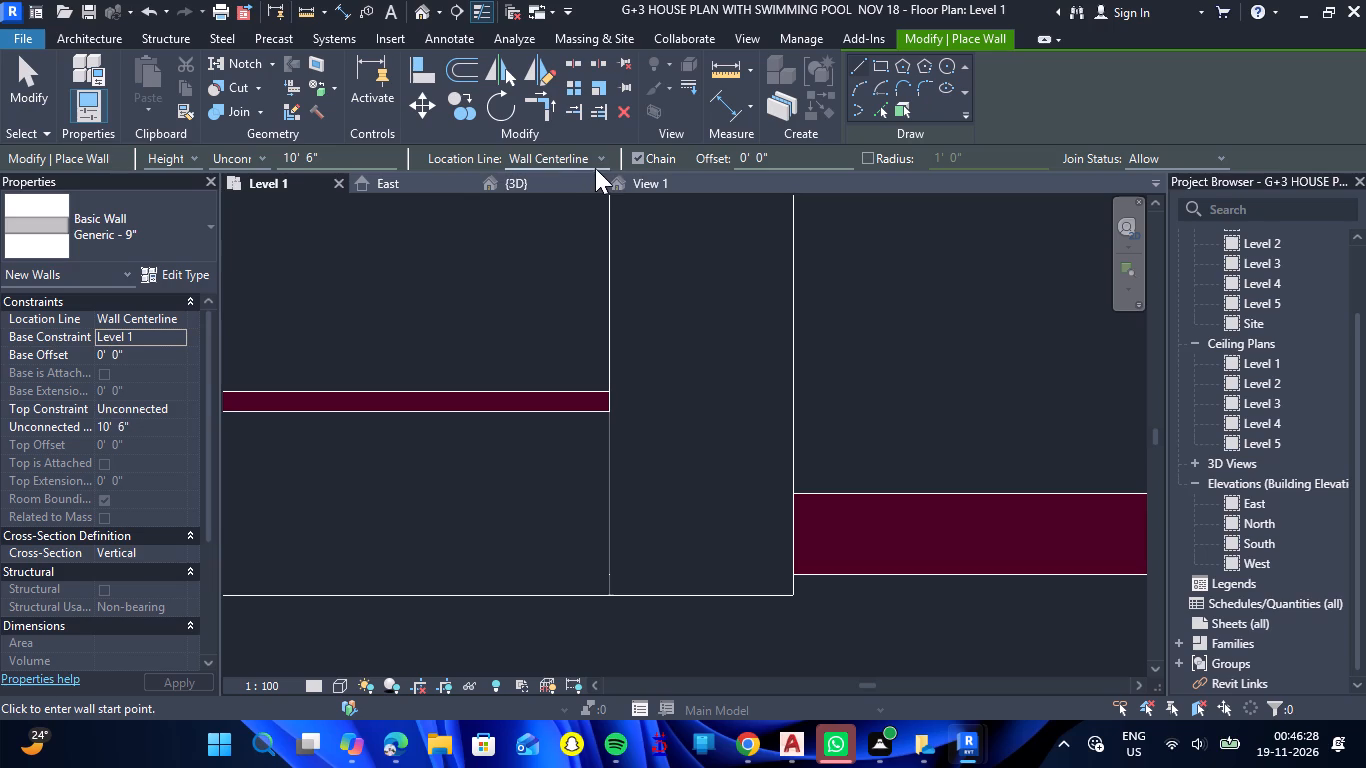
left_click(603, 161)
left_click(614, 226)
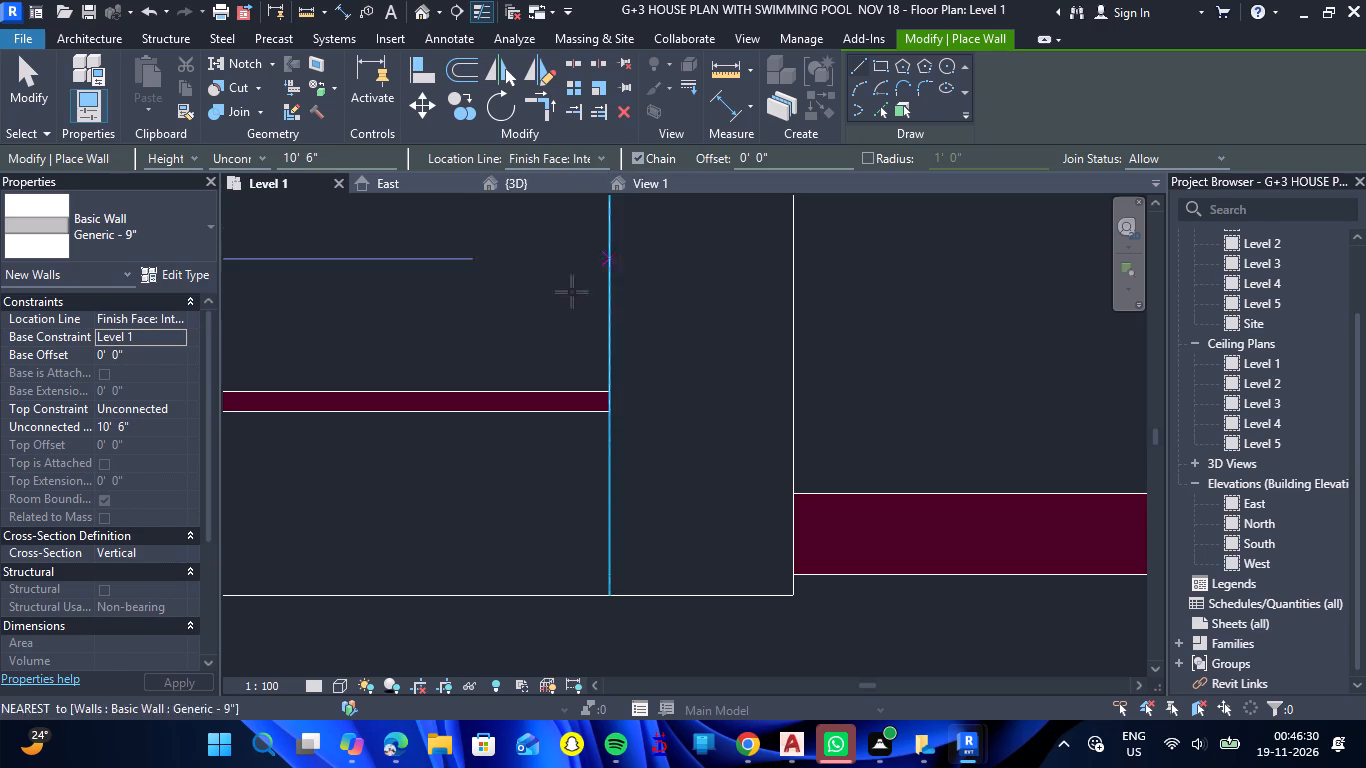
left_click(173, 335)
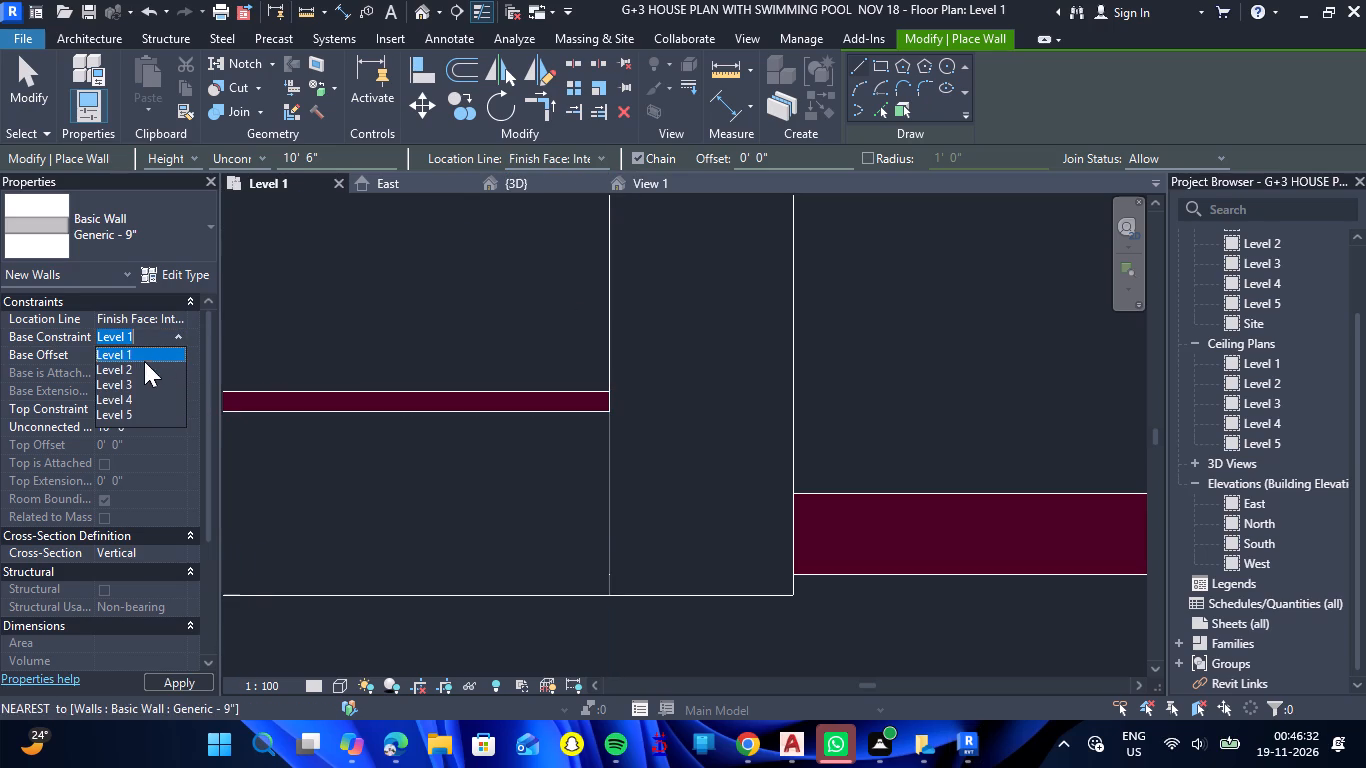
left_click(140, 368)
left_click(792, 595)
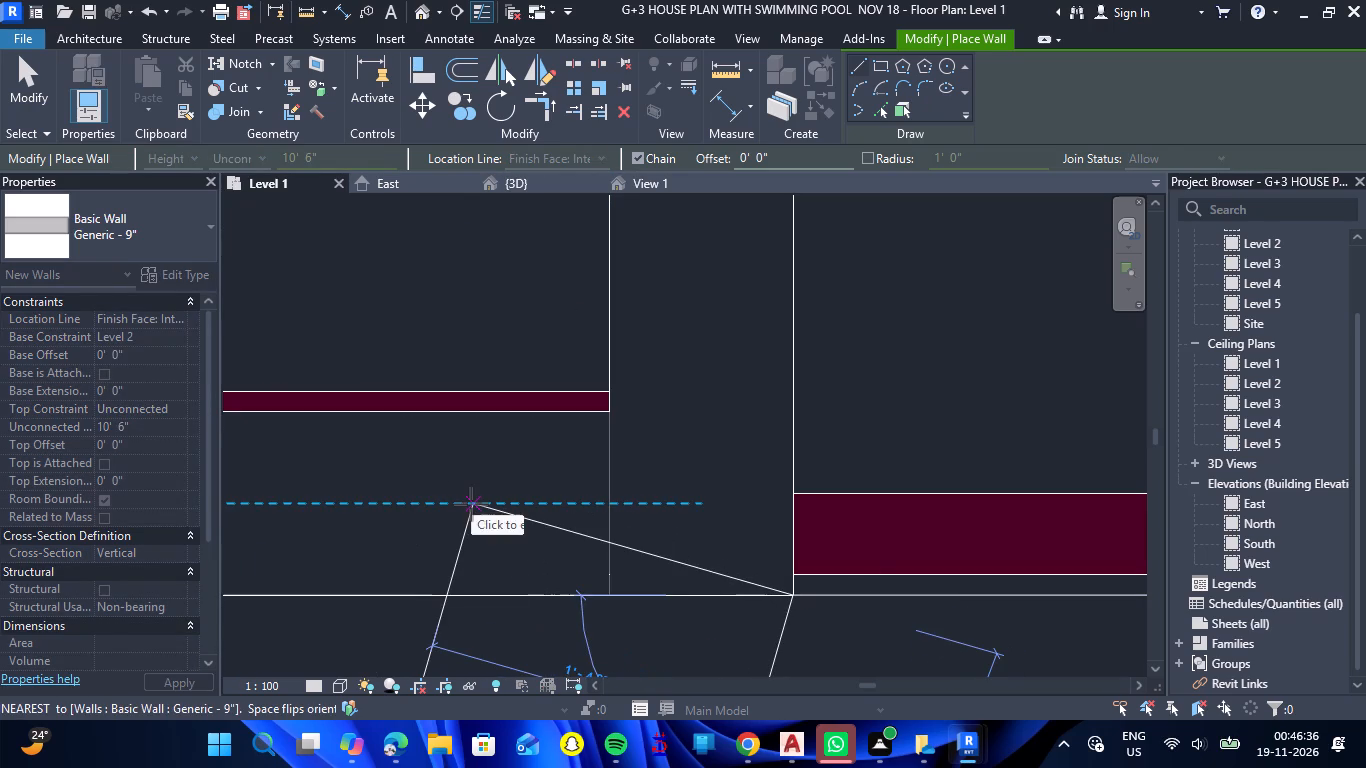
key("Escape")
Draw a Level 2-based Generic - 9" wall, located by Finish Face: Exterior, along the south side from the south-east bedroom corner to the WC+bath corner.
left_click(604, 157)
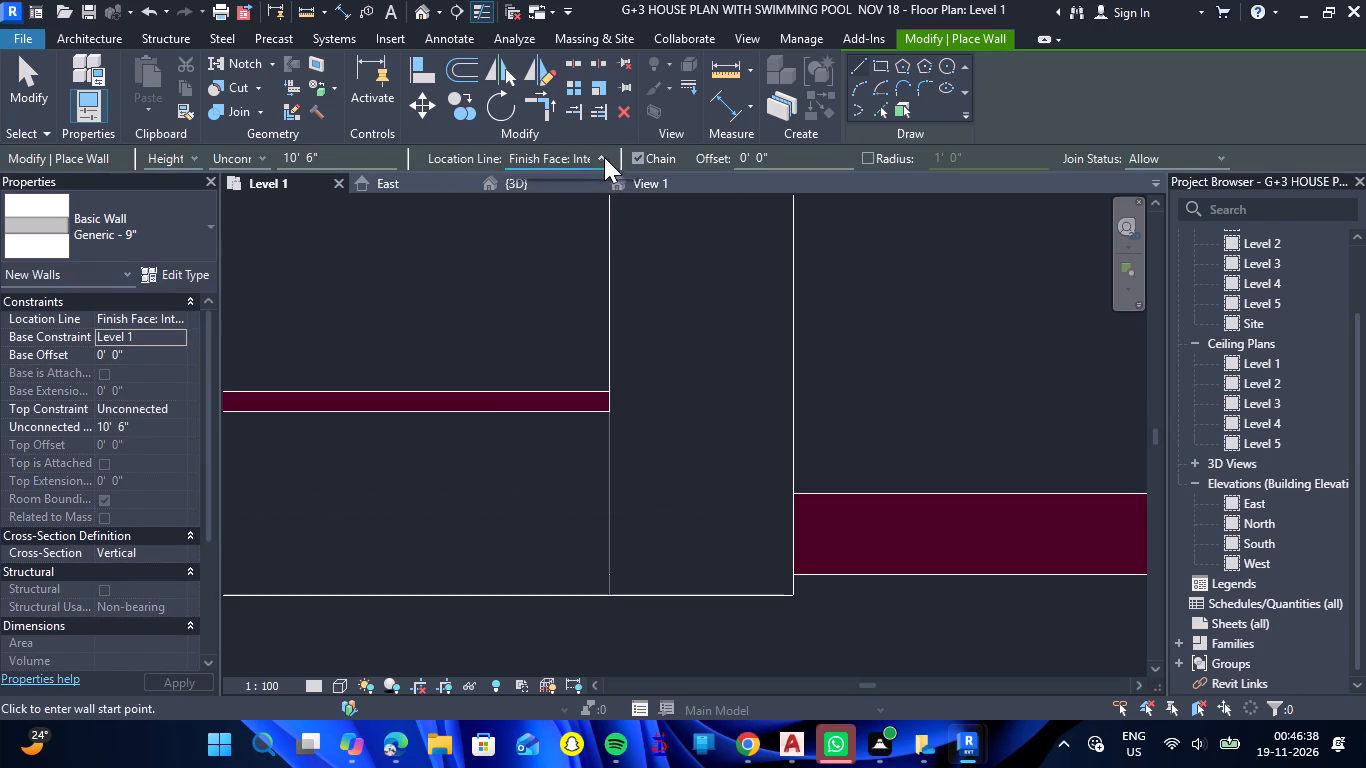
left_click(590, 209)
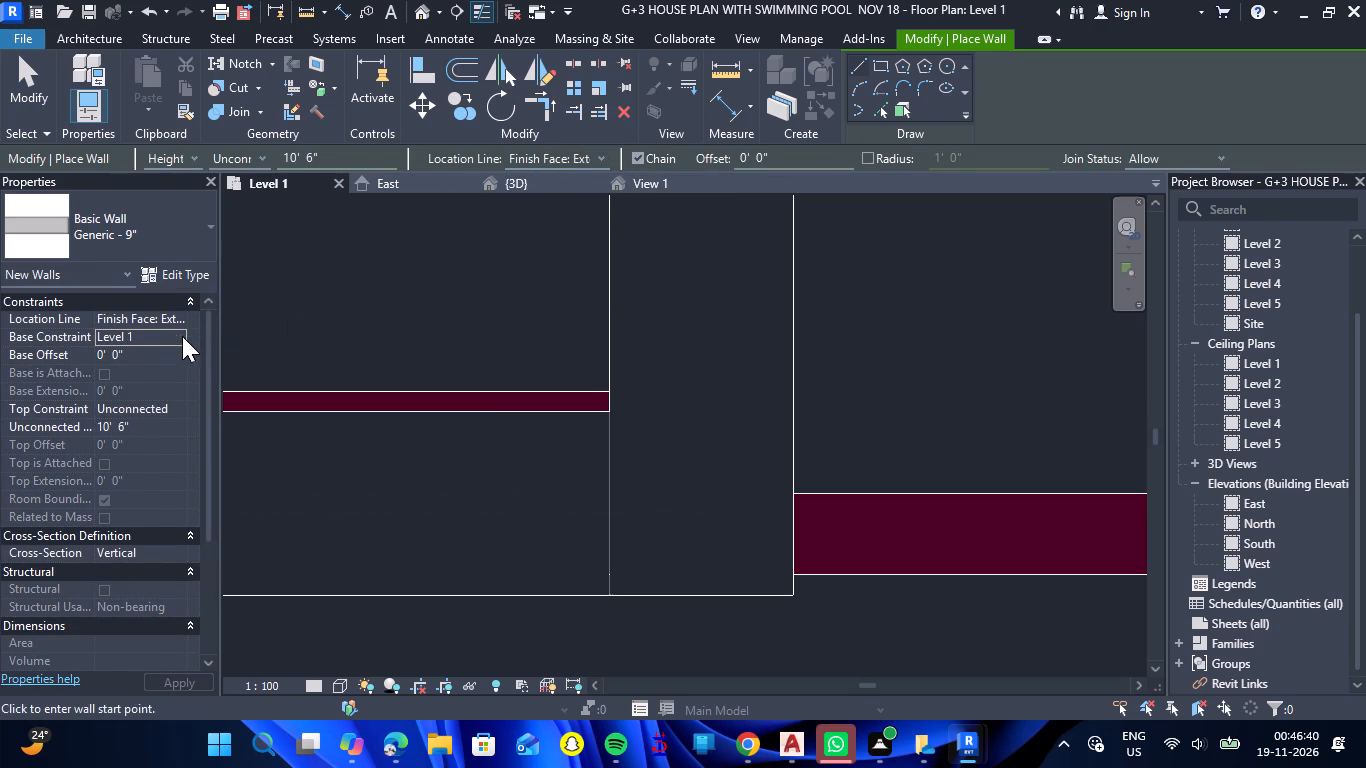
left_click(182, 336)
left_click(145, 368)
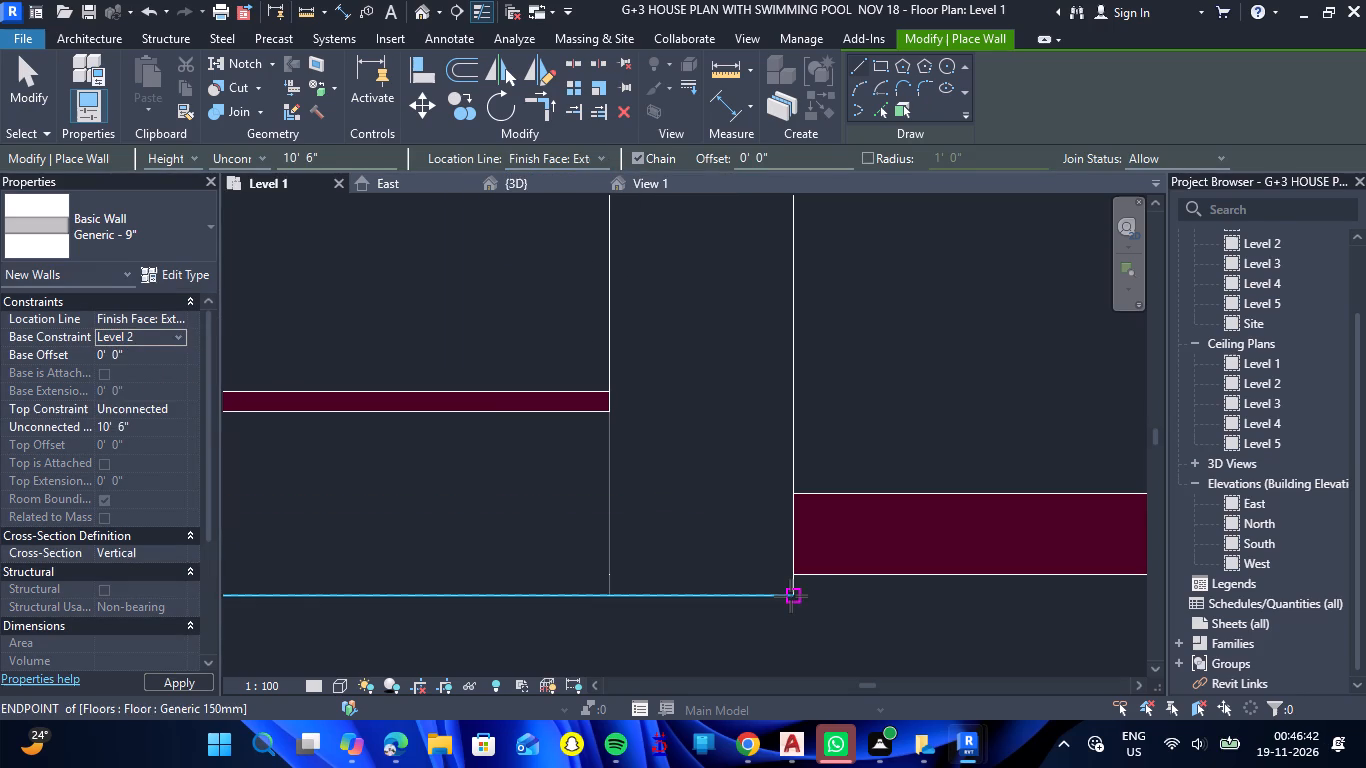
left_click(791, 596)
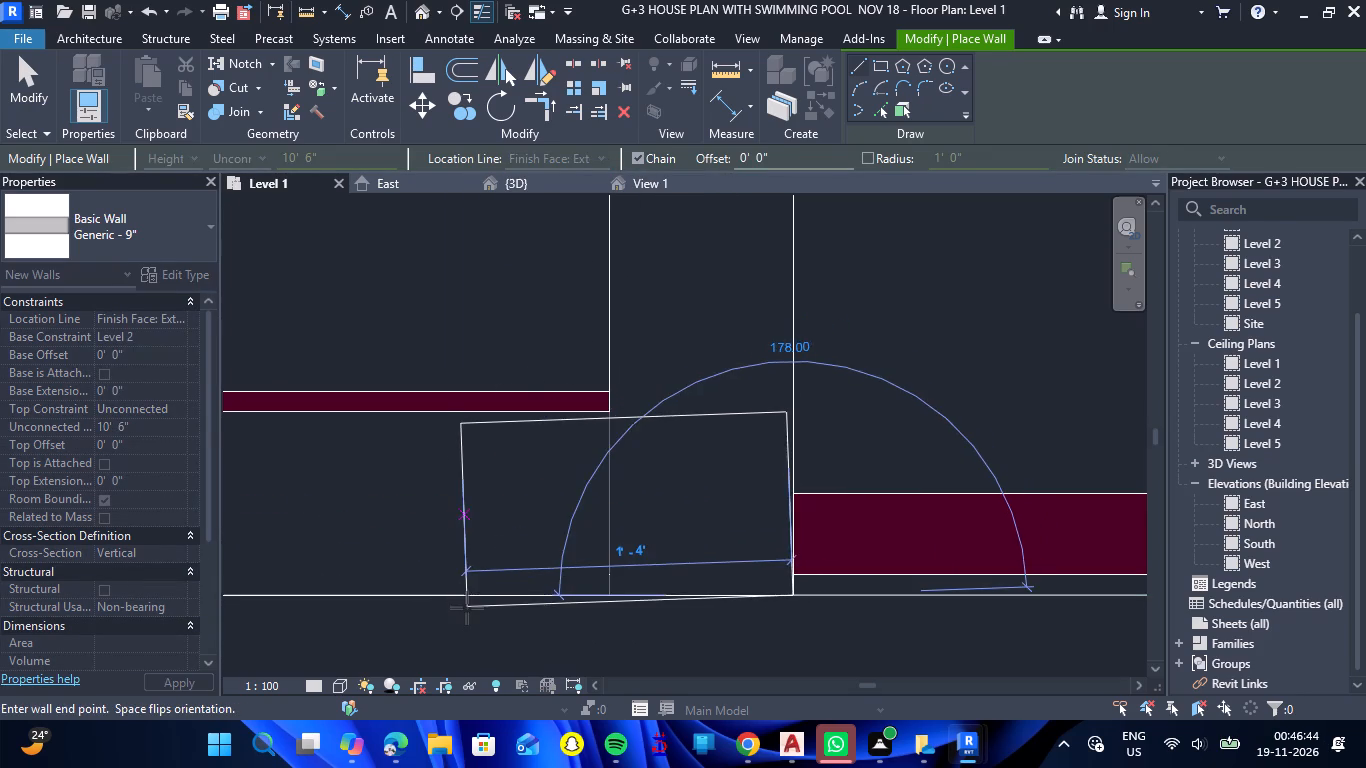
scroll(489, 602, "down", 18)
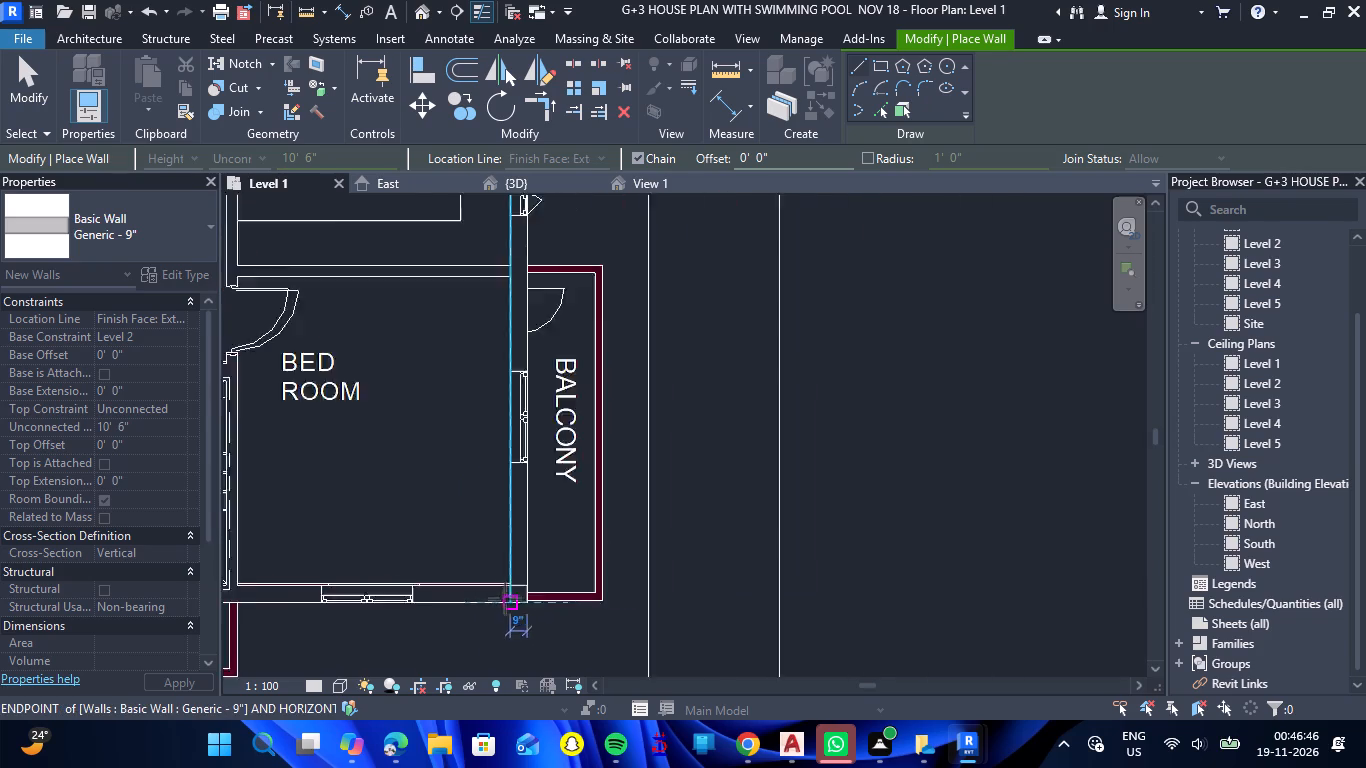
scroll(505, 599, "down", 9)
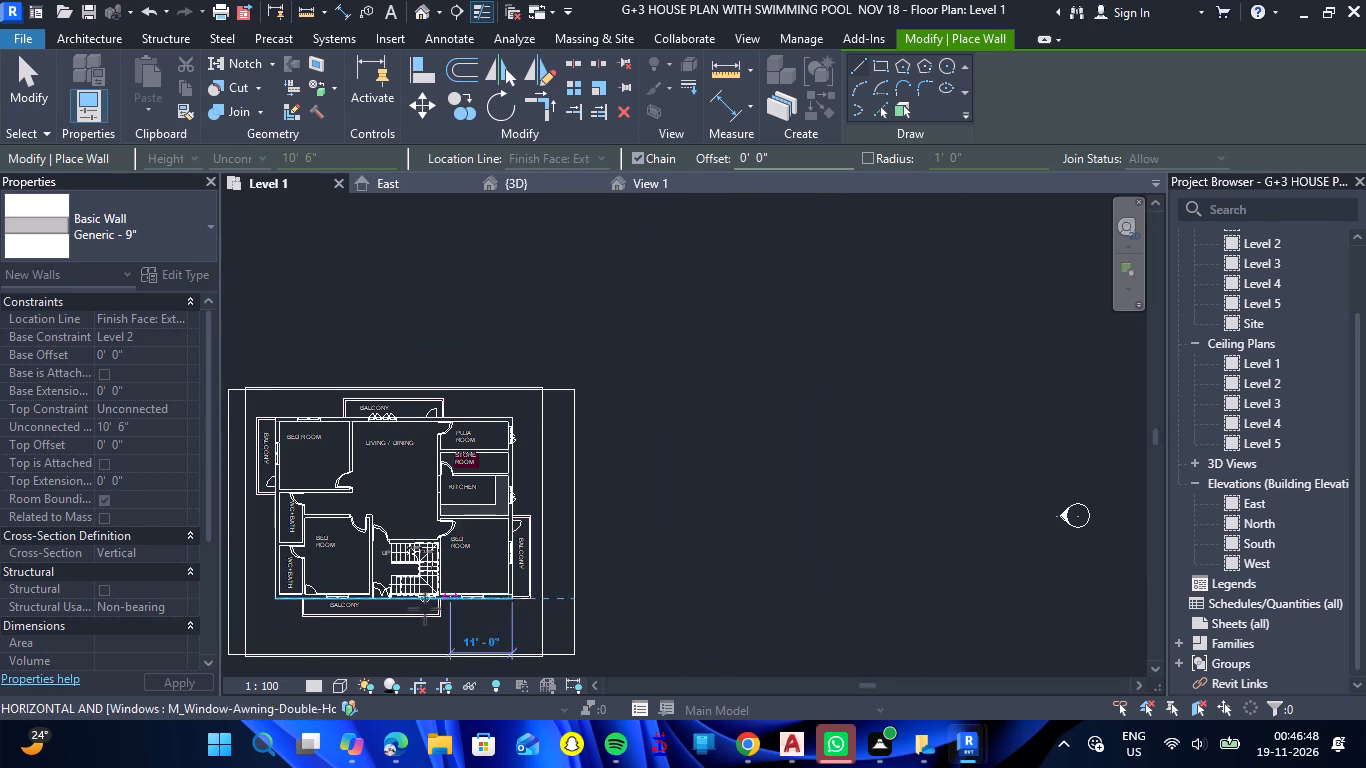
scroll(284, 594, "up", 12)
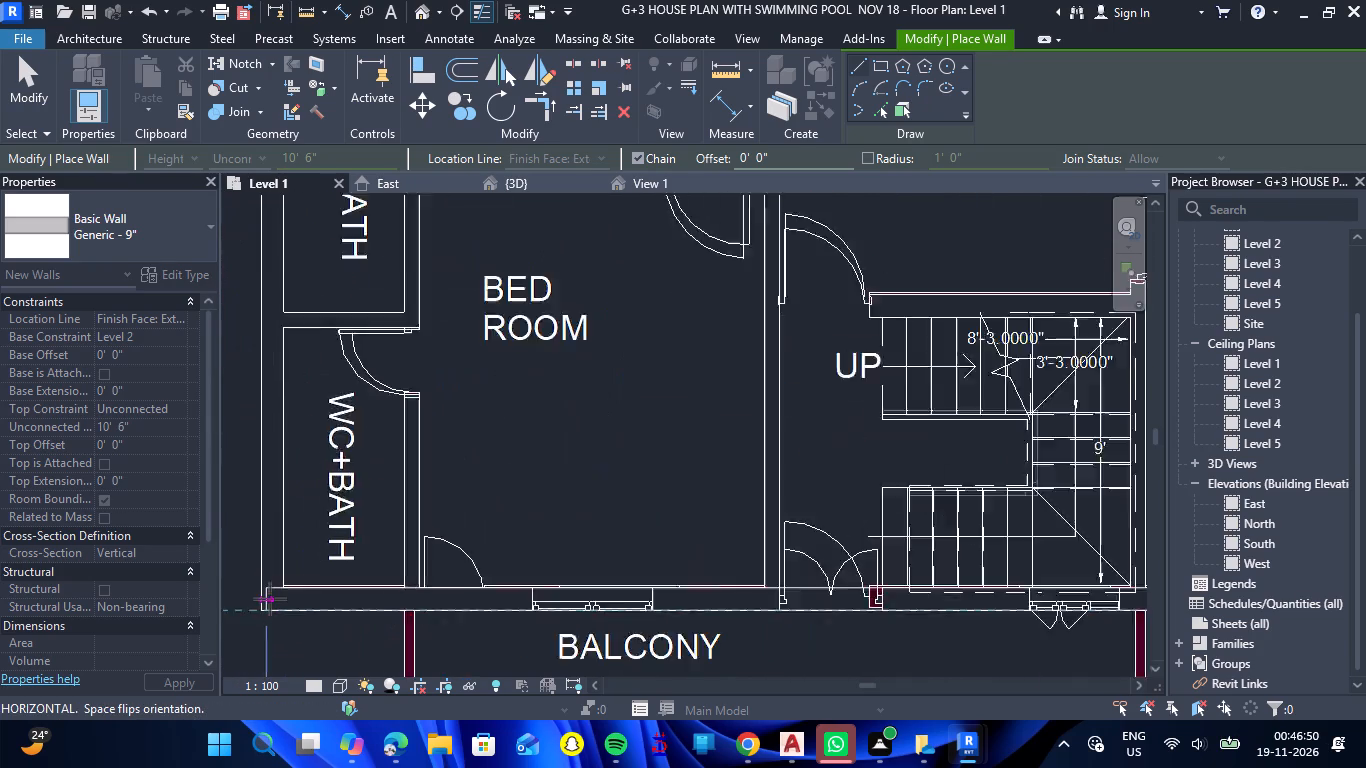
scroll(270, 599, "up", 1)
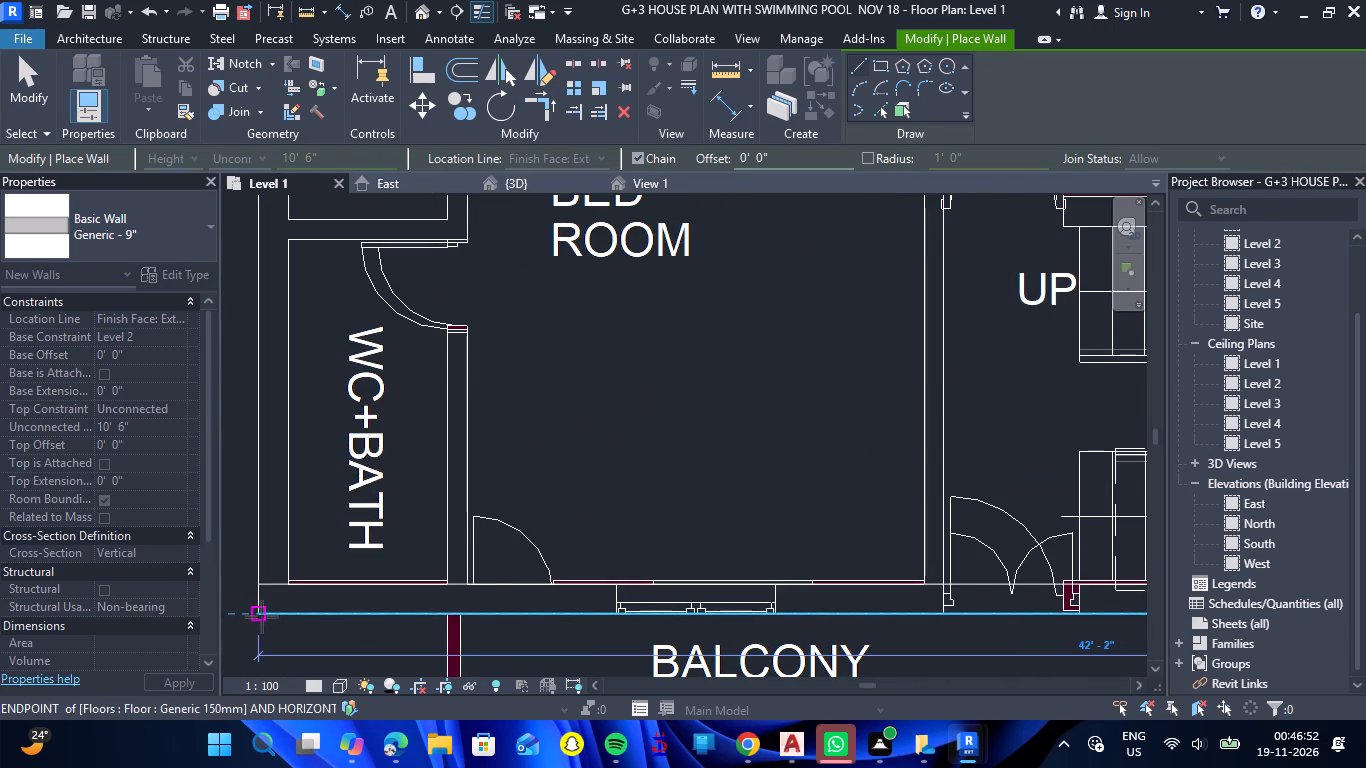
double_click(262, 617)
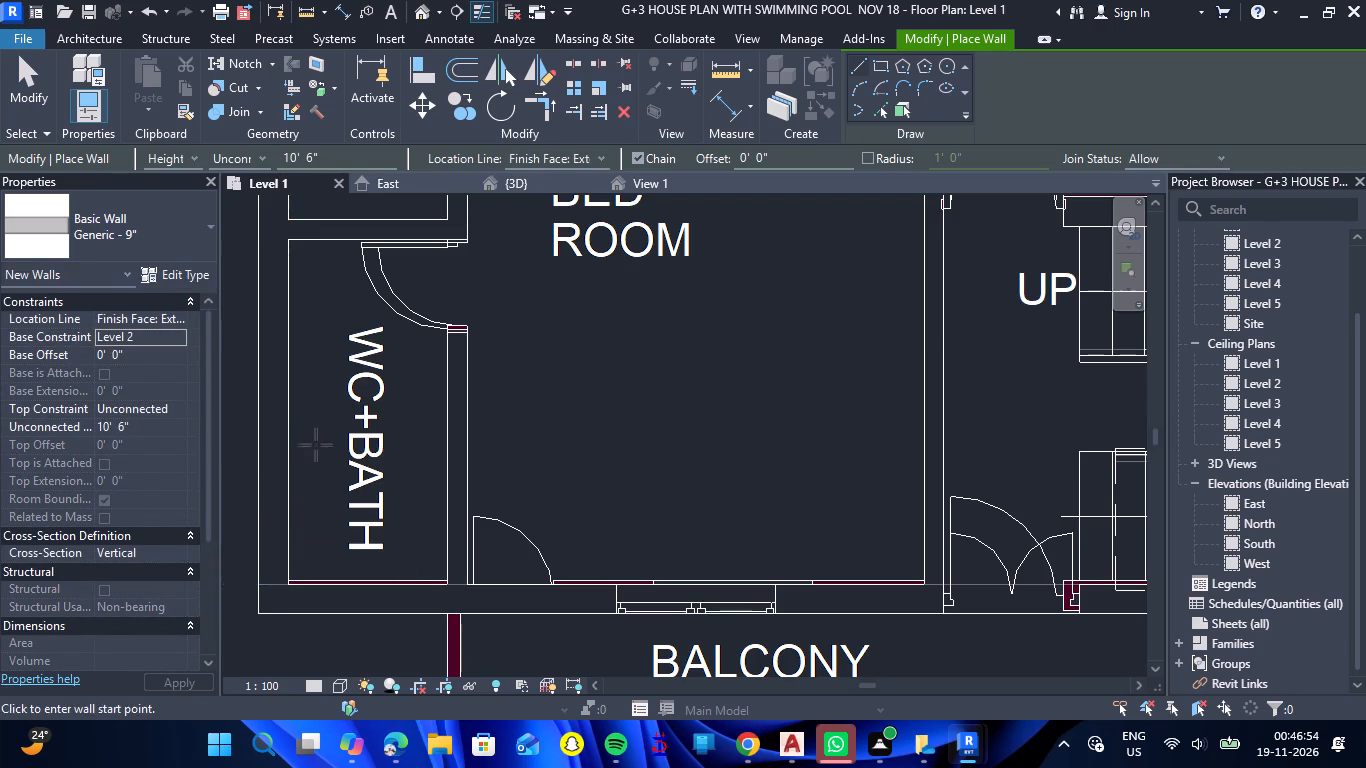
Draw a Level 2-based Generic - 9" wall along the west side, from the south-west WC+bath corner to the north-west bedroom corner.
scroll(322, 440, "down", 6)
scroll(281, 485, "up", 5)
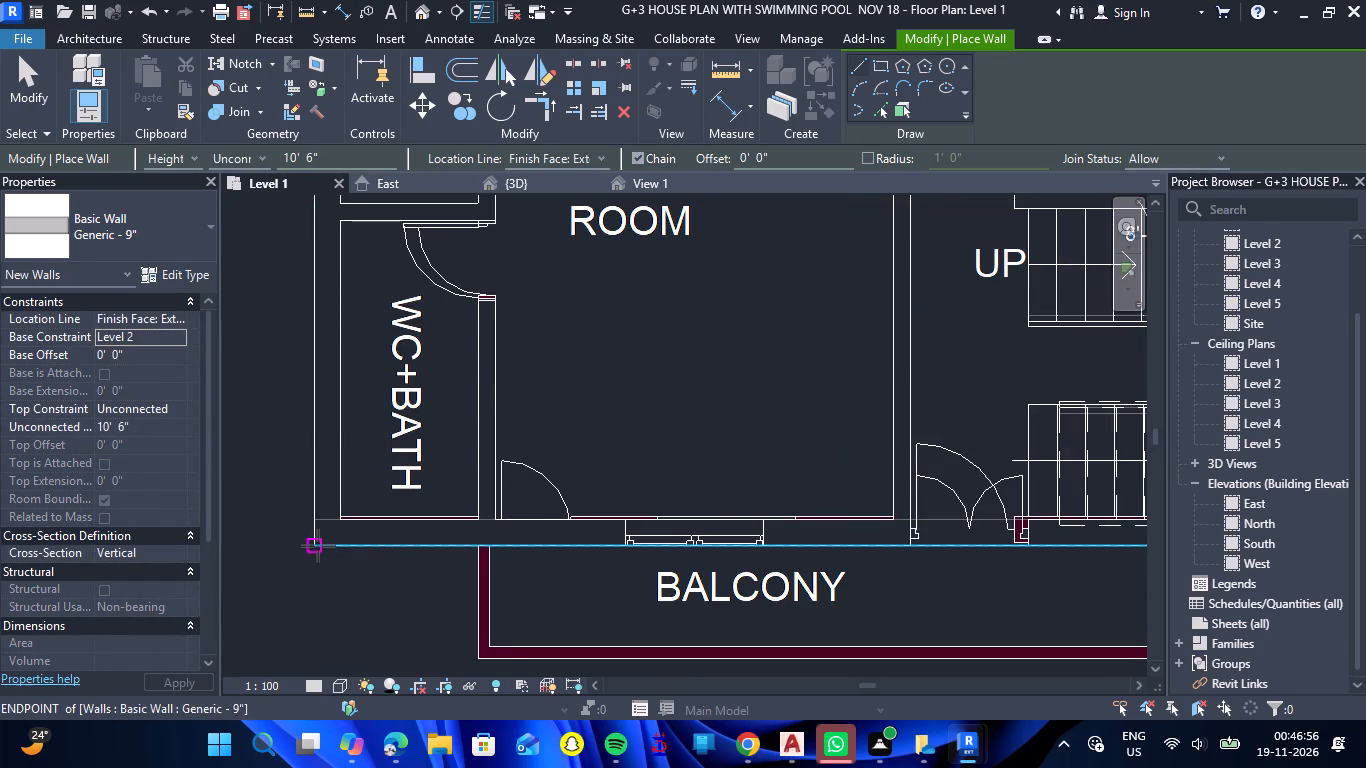
left_click(316, 545)
scroll(322, 425, "down", 5)
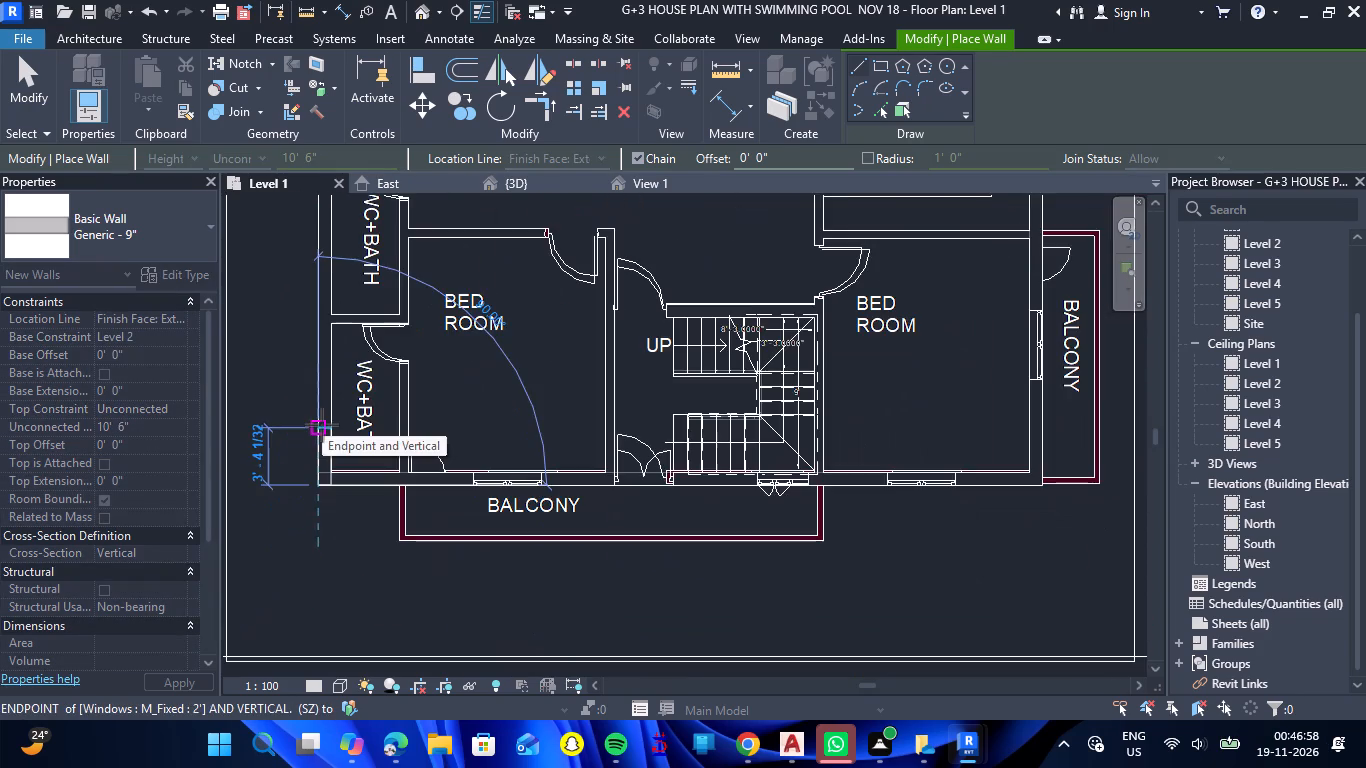
scroll(322, 425, "down", 9)
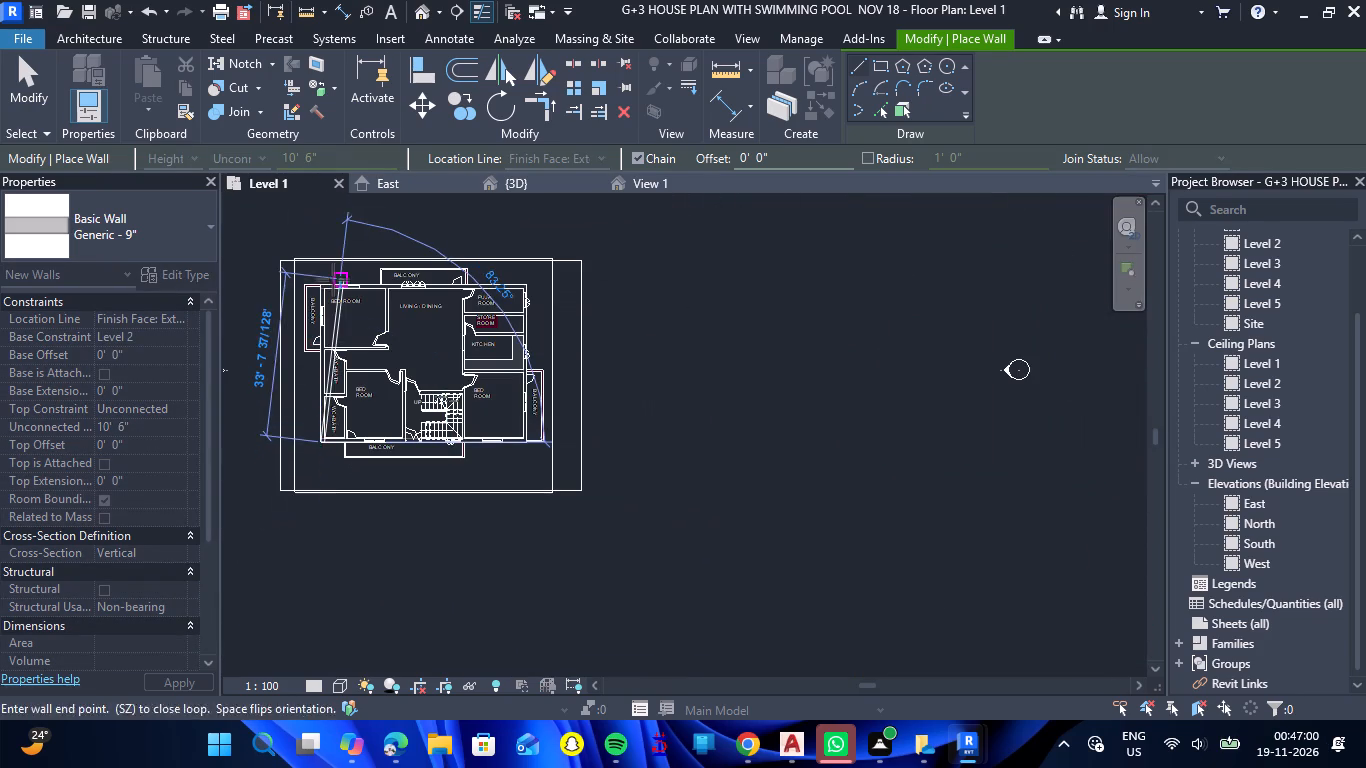
scroll(317, 279, "up", 15)
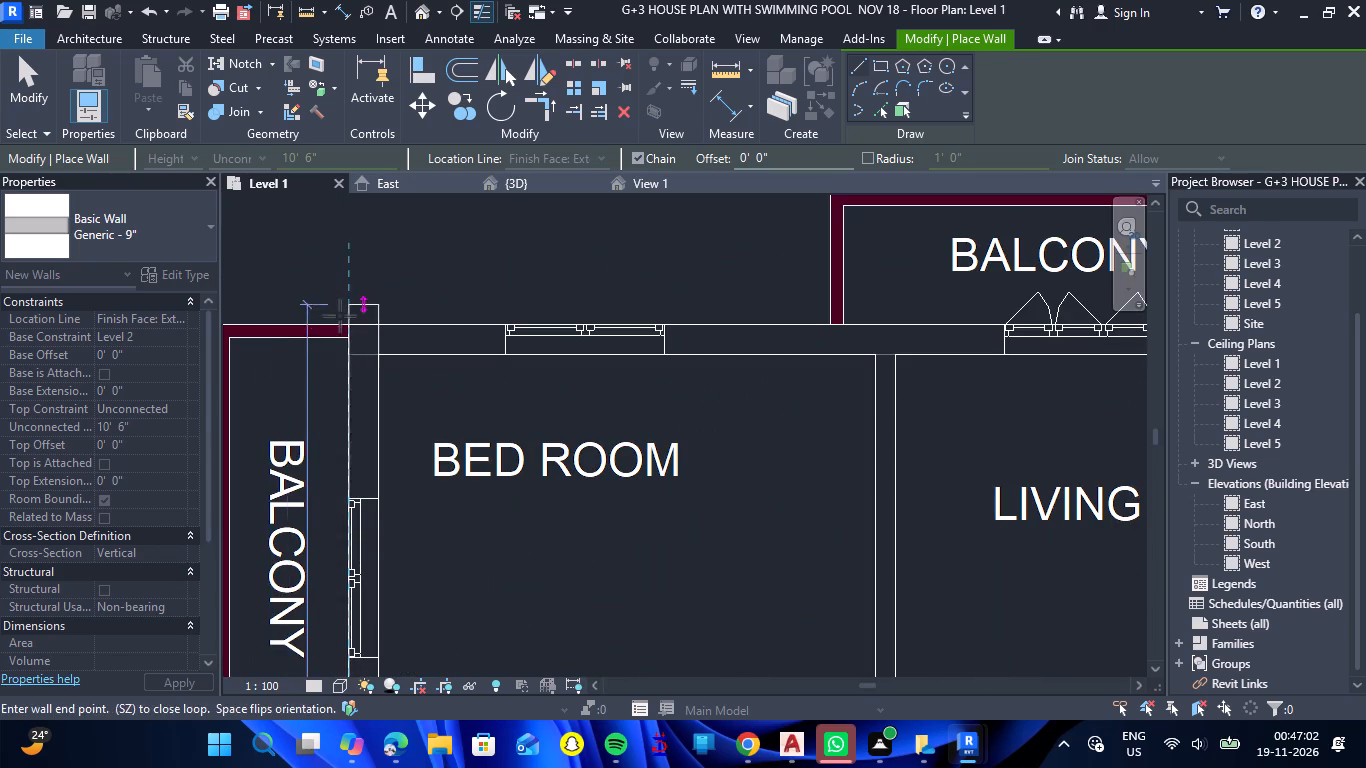
left_click(346, 324)
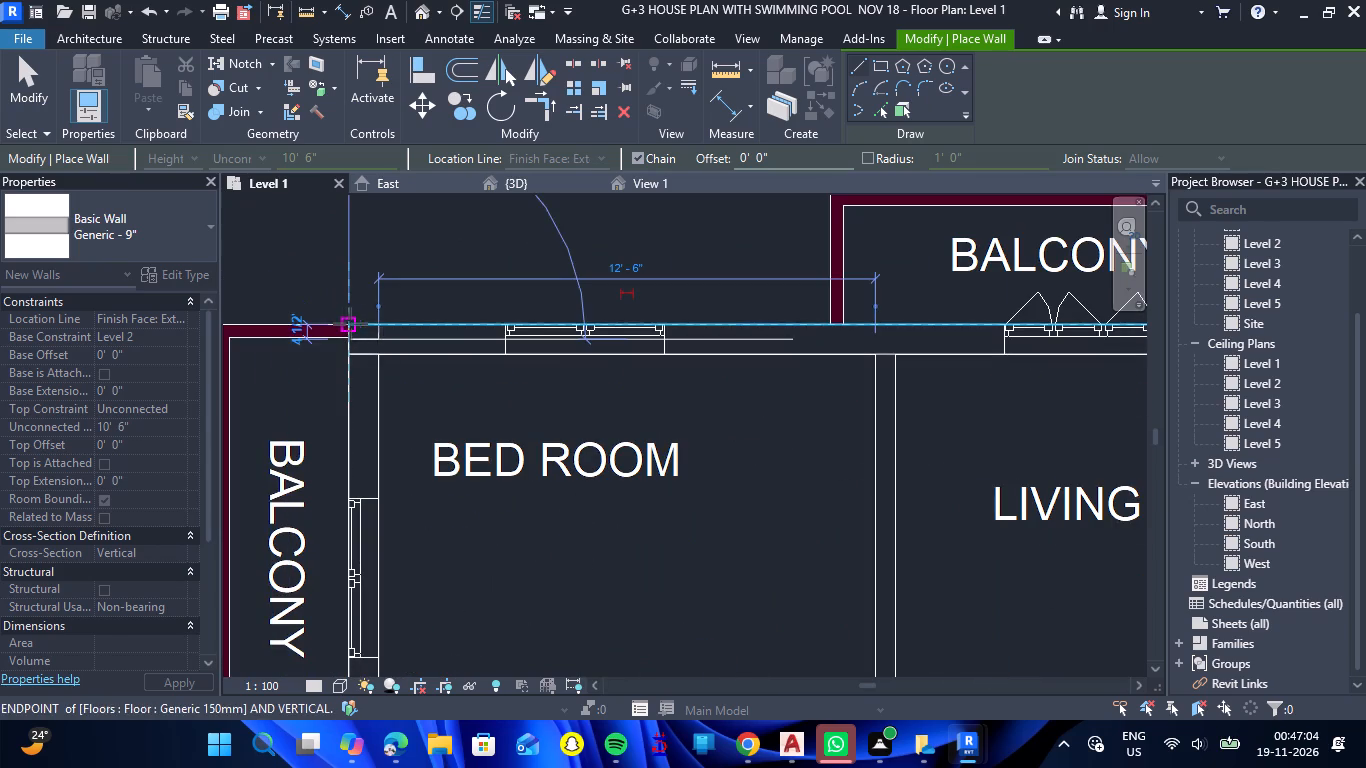
key("Escape")
Switch the type for new walls to Generic - 6" for the interior partitions.
scroll(389, 331, "down", 11)
scroll(486, 425, "up", 2)
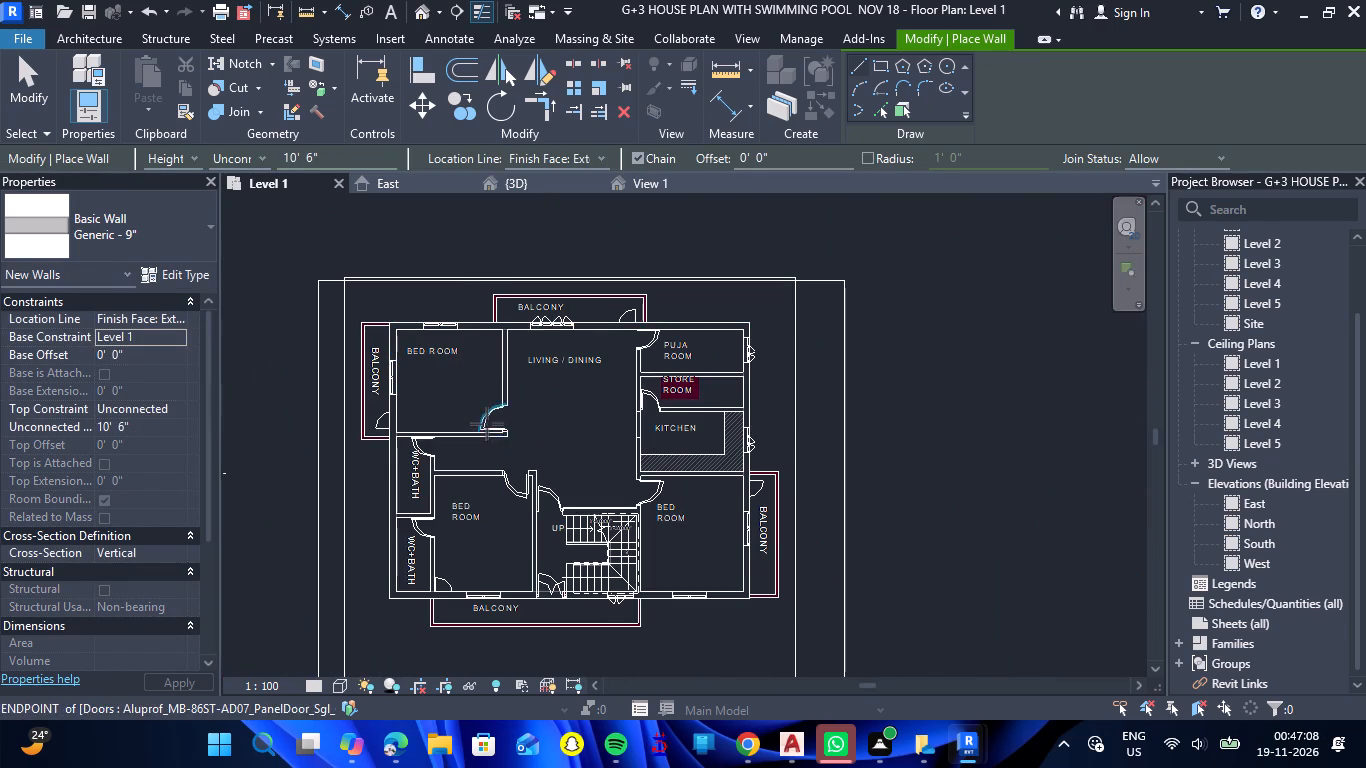
scroll(487, 424, "up", 2)
left_click(219, 225)
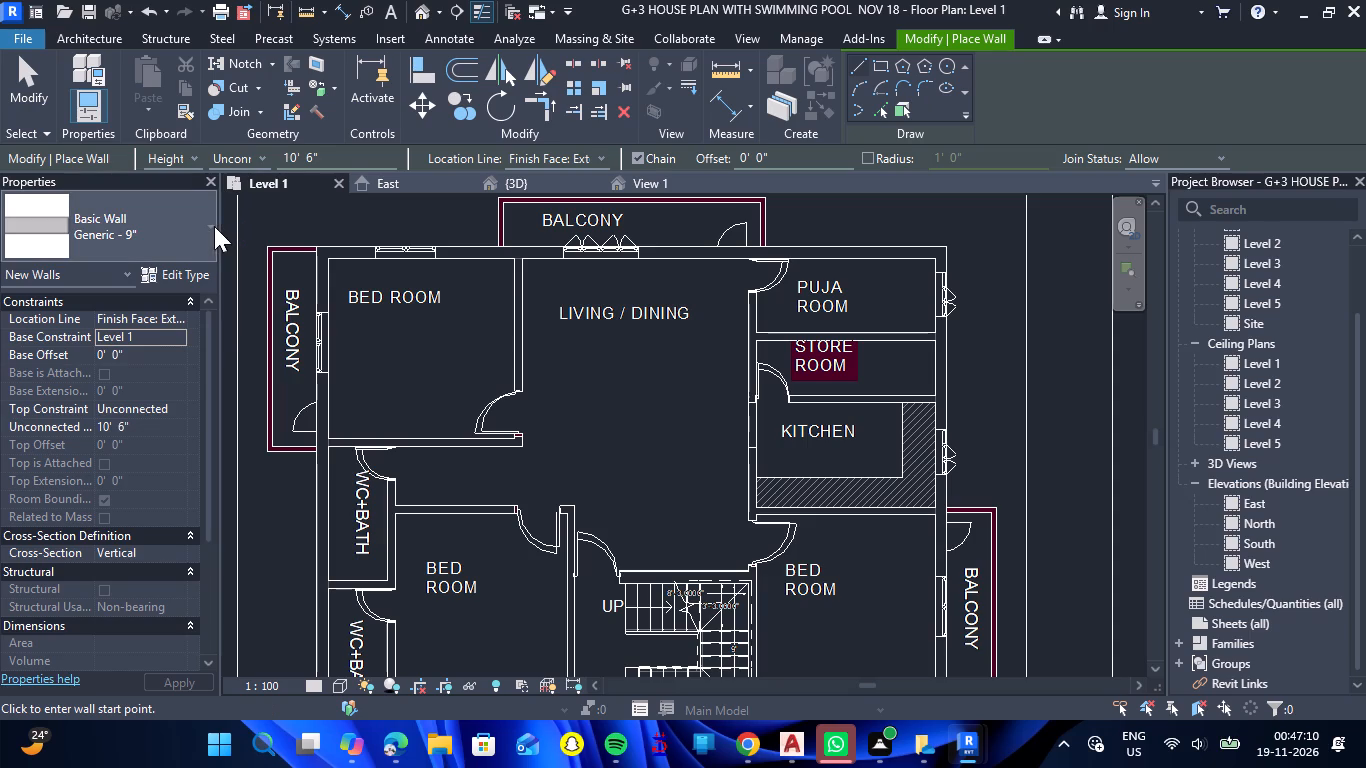
left_click(214, 226)
scroll(160, 341, "down", 1)
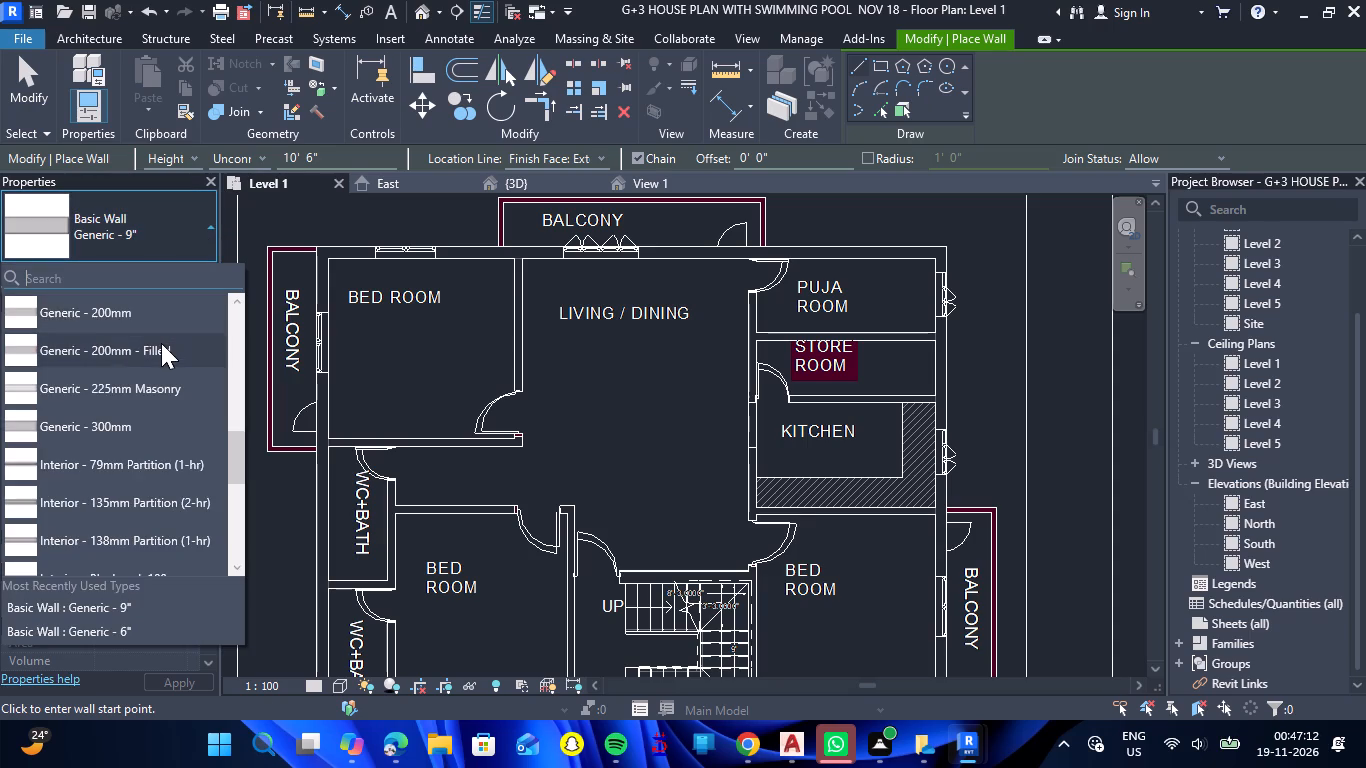
scroll(161, 343, "up", 3)
left_click(125, 504)
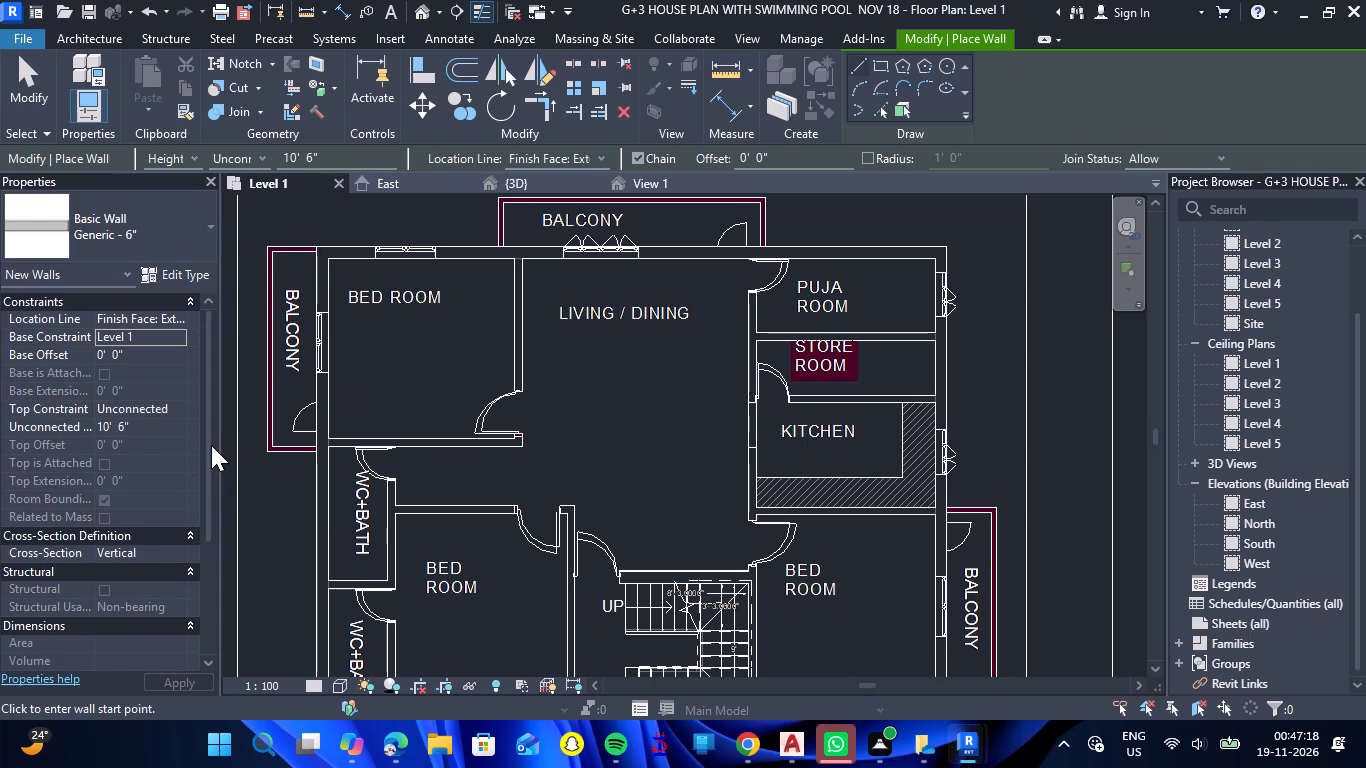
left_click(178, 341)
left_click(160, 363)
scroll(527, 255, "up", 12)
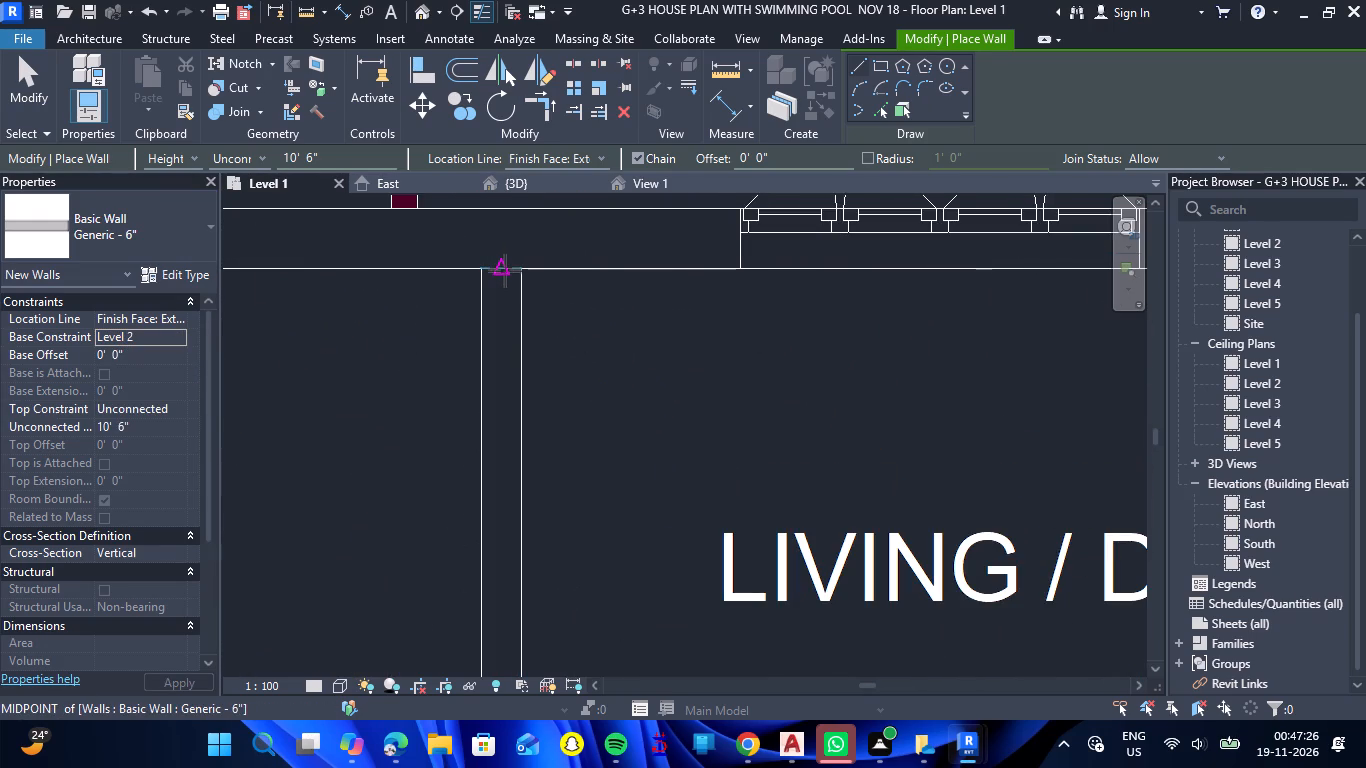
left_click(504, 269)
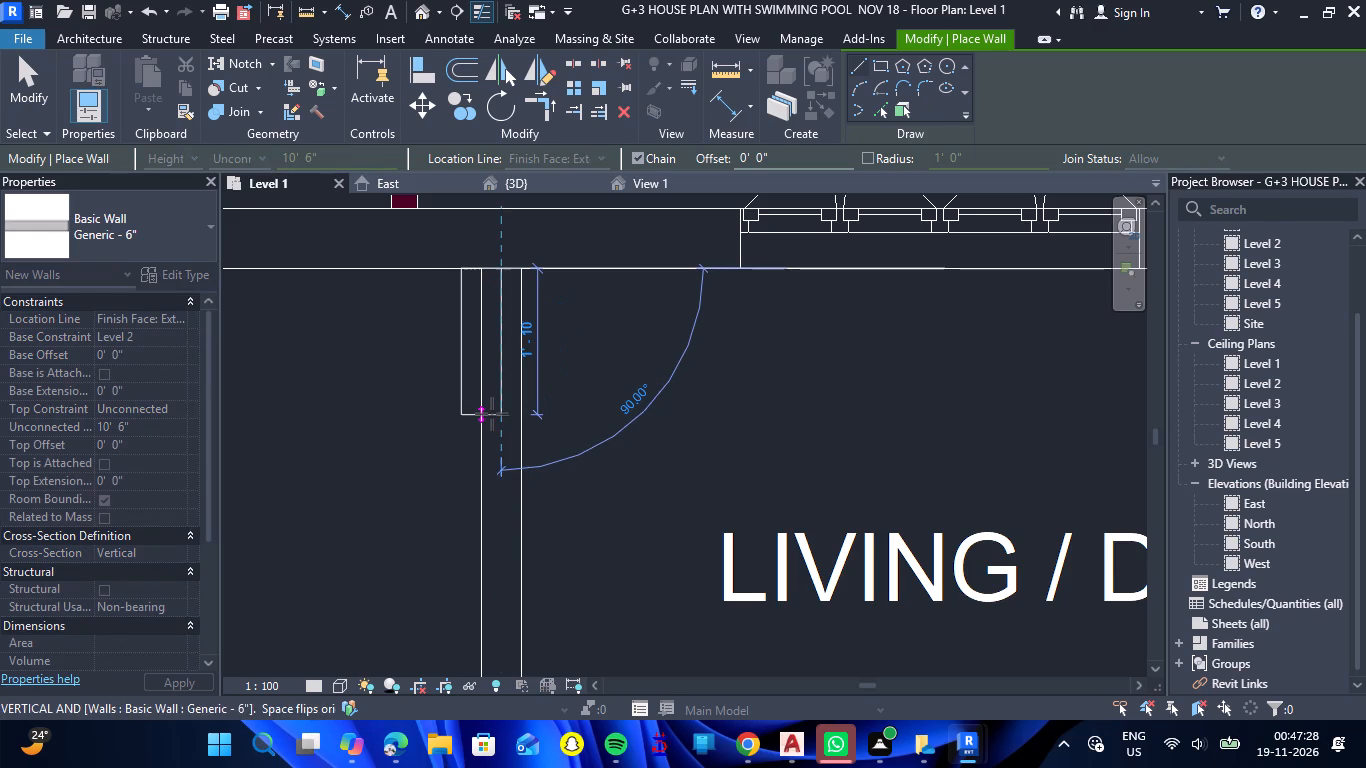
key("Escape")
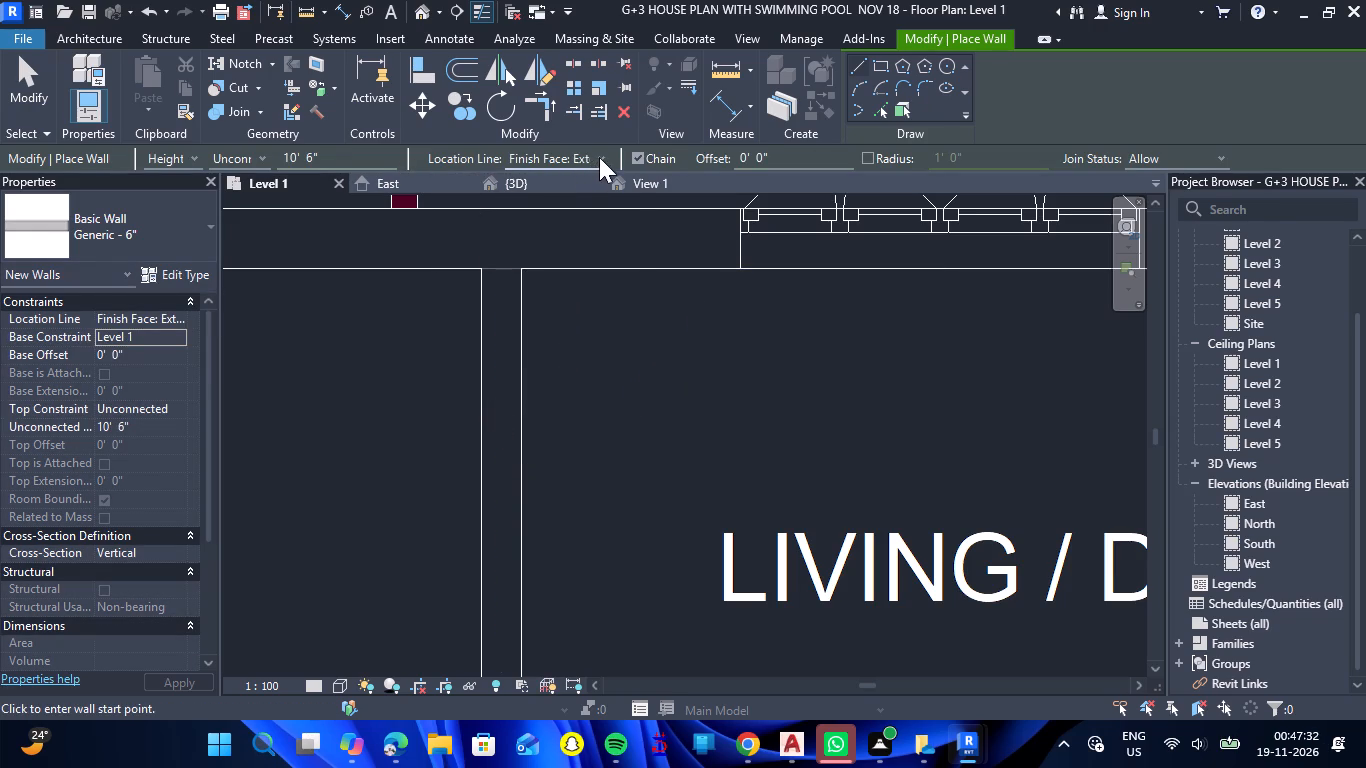
Draw a Level 2-based Generic - 6" wall, located by Wall Centerline, between the north-west bedroom and the living/dining room, ending past the bedroom door.
left_click(599, 157)
left_click(577, 181)
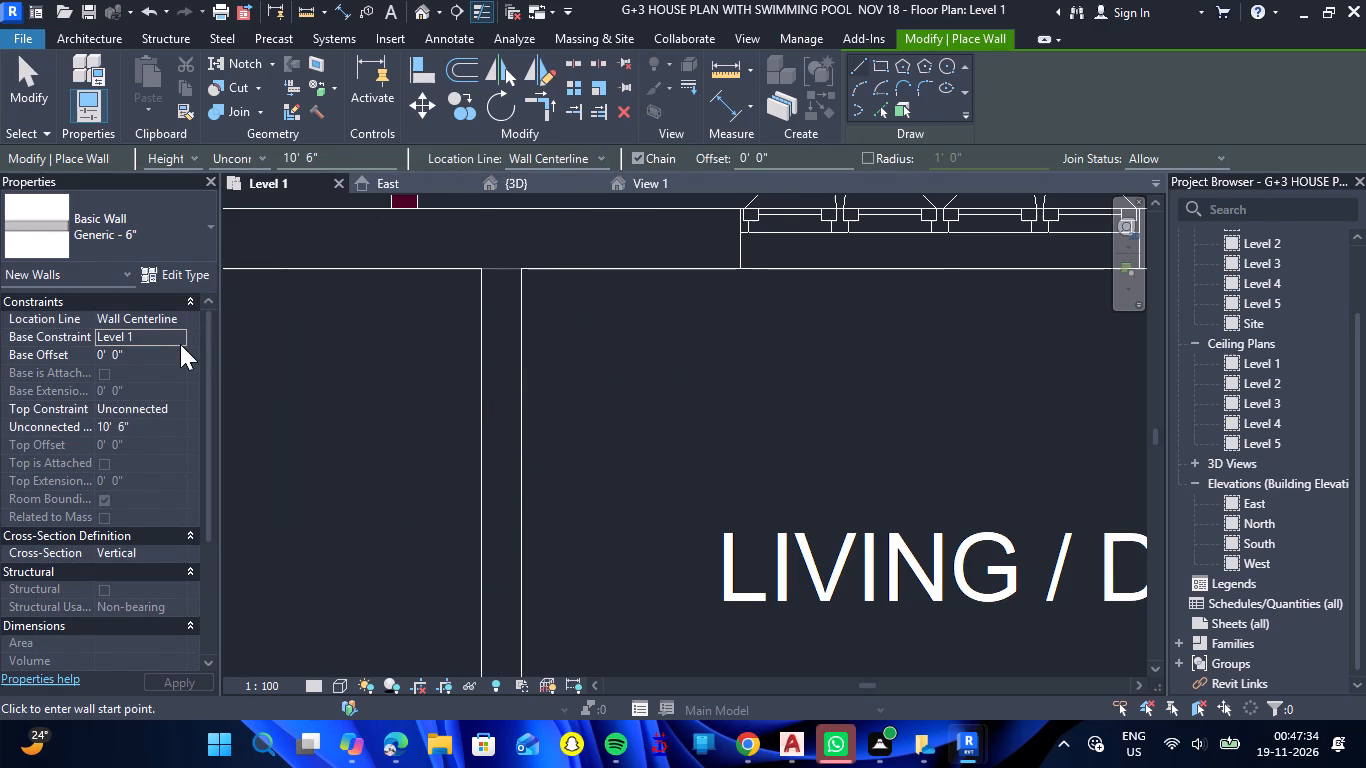
left_click(182, 338)
left_click(154, 370)
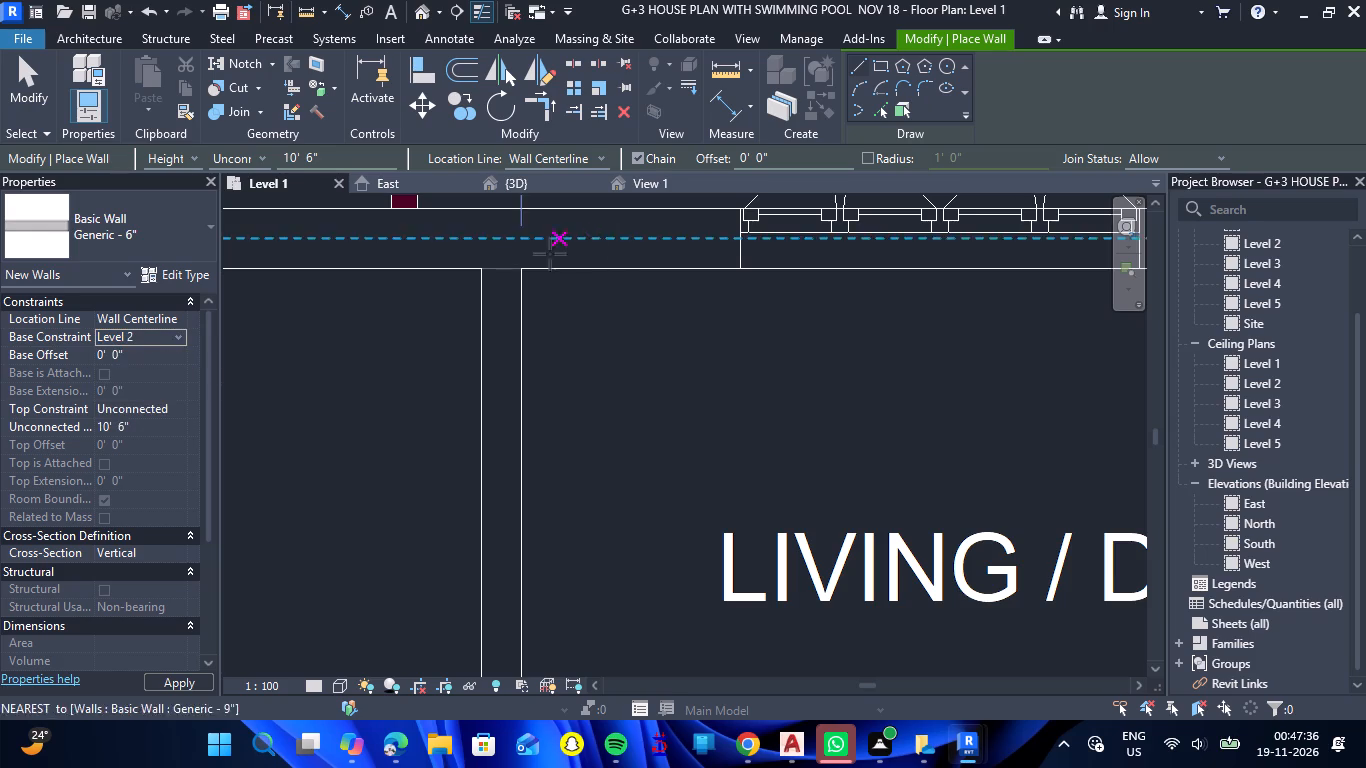
left_click(501, 266)
scroll(501, 383, "down", 7)
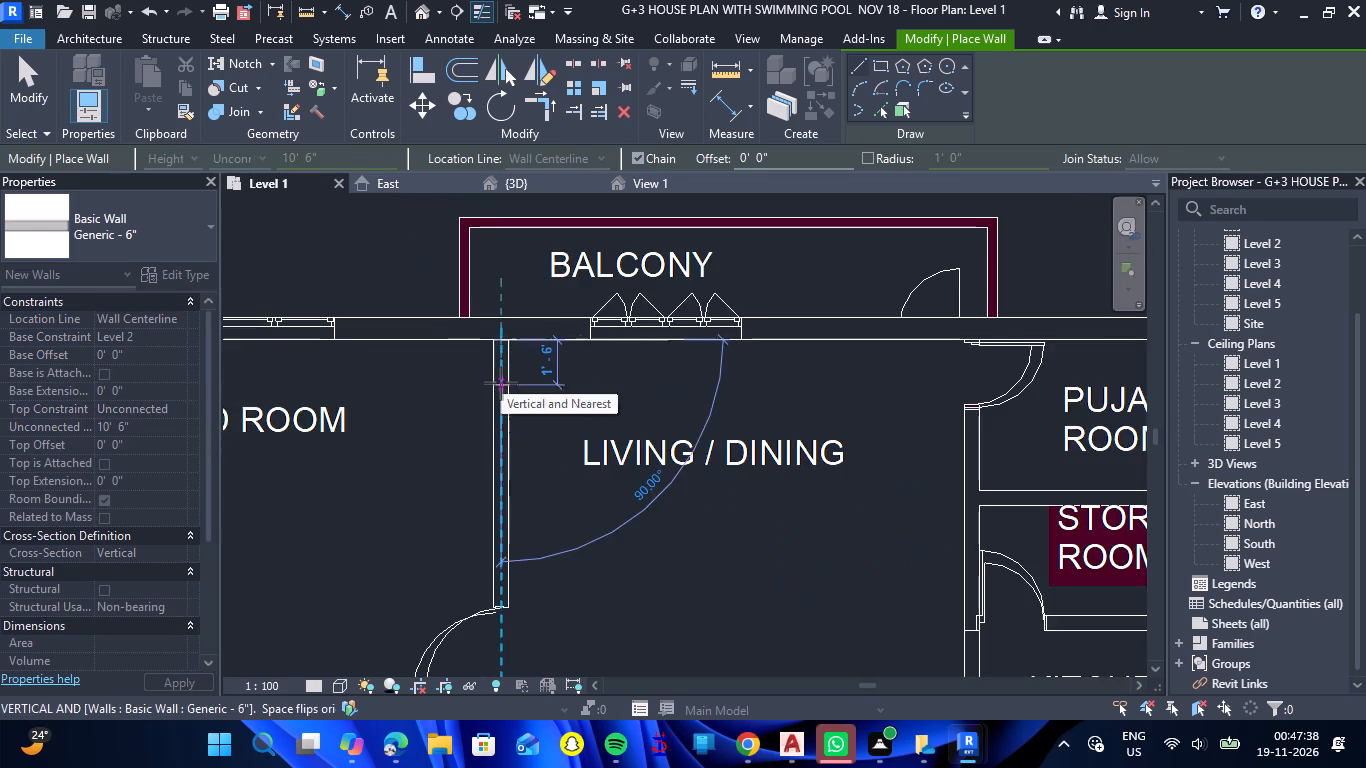
scroll(501, 383, "down", 11)
scroll(496, 459, "up", 2)
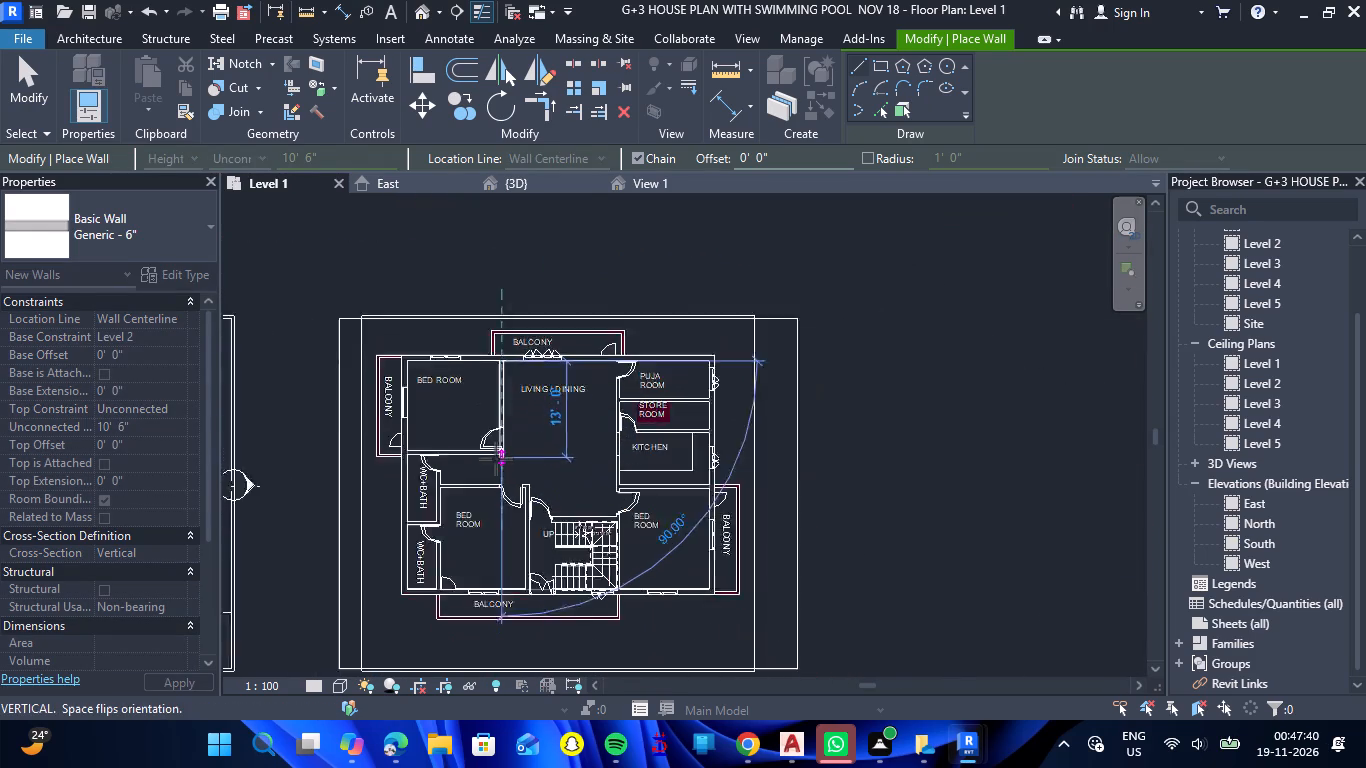
scroll(496, 459, "up", 18)
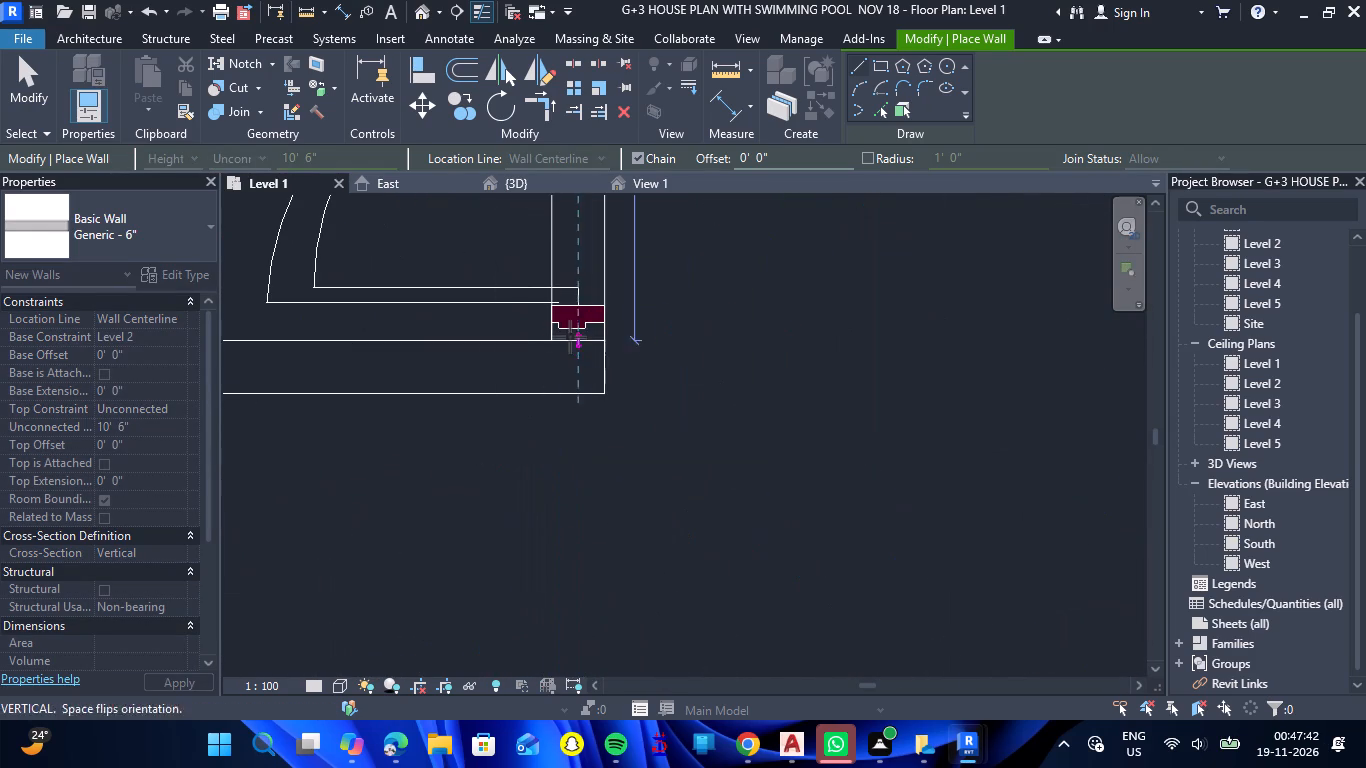
left_click(580, 394)
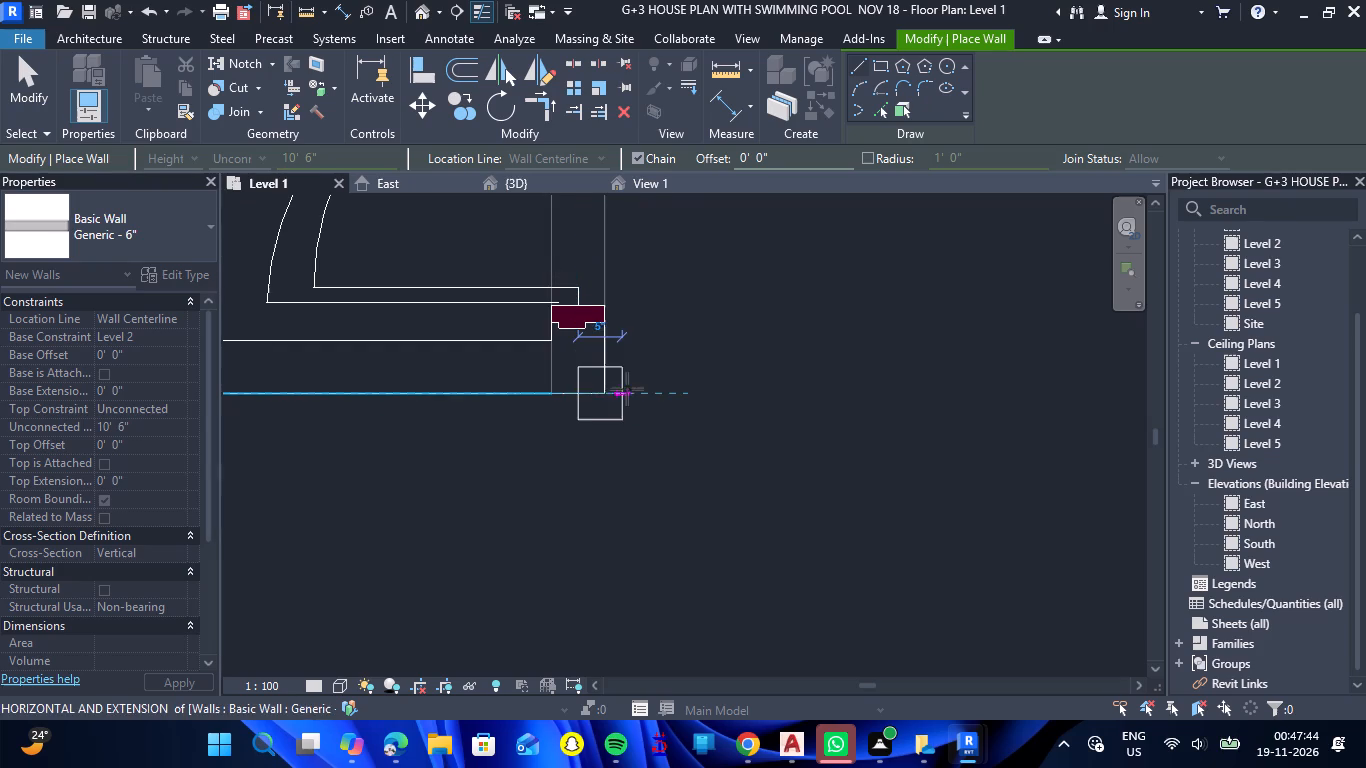
key("Escape")
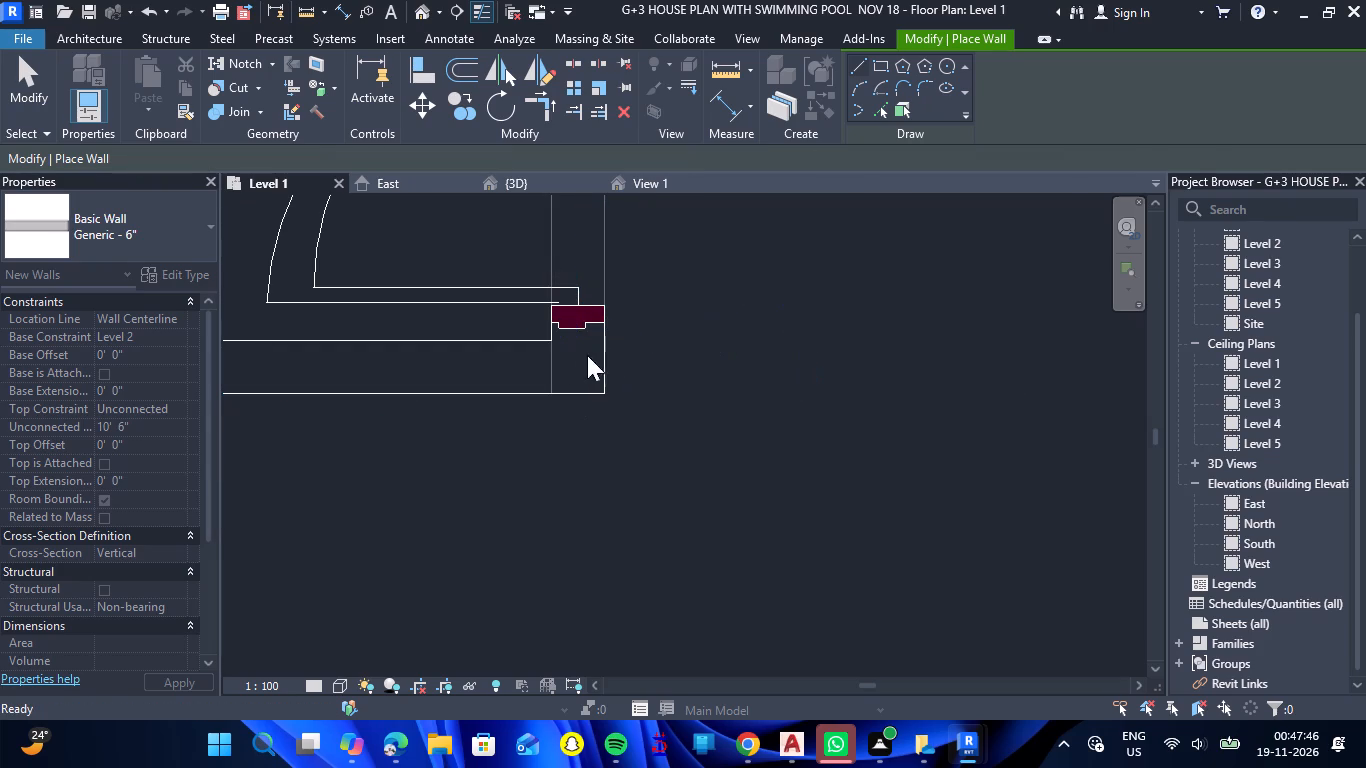
Draw a Level 2-based Generic - 6" wall along the north-west bedroom's south side, from its south-east corner to the west exterior wall.
left_click(178, 339)
left_click(160, 367)
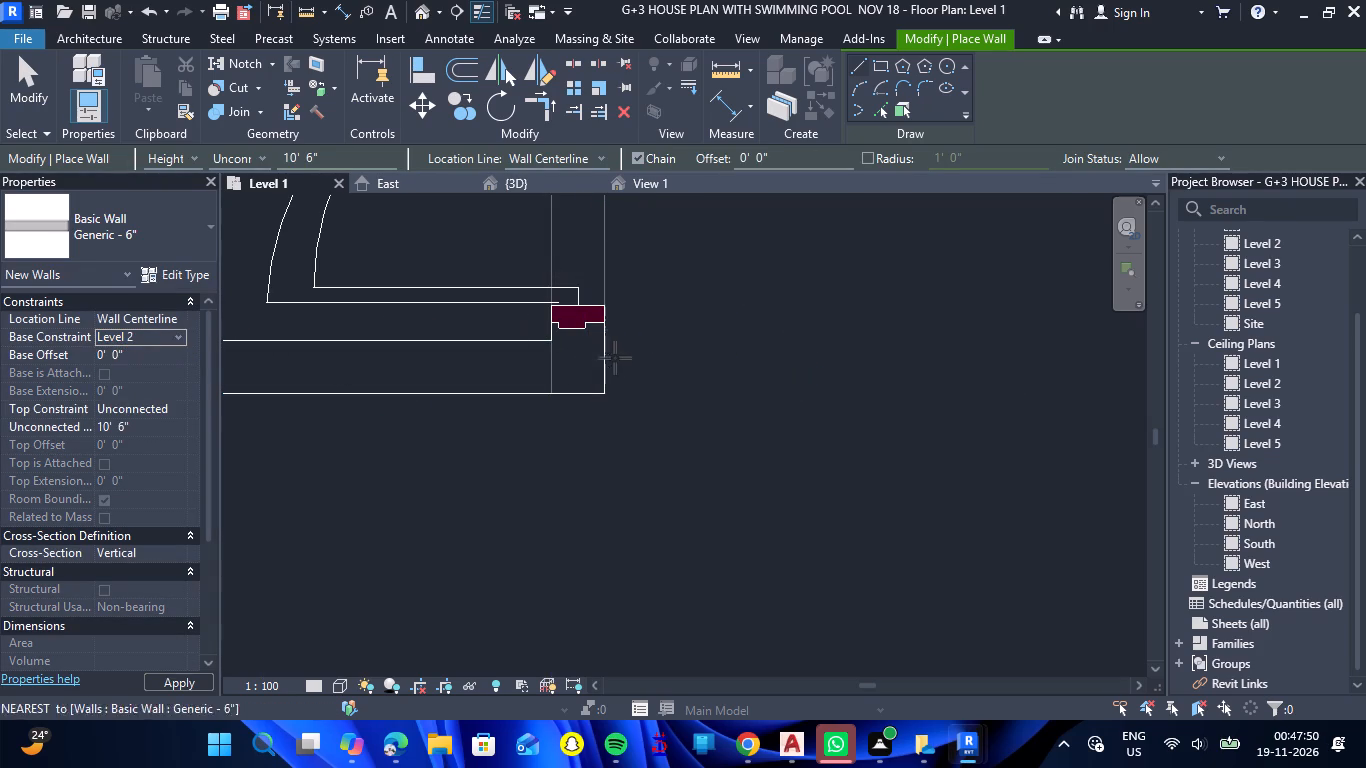
left_click(604, 367)
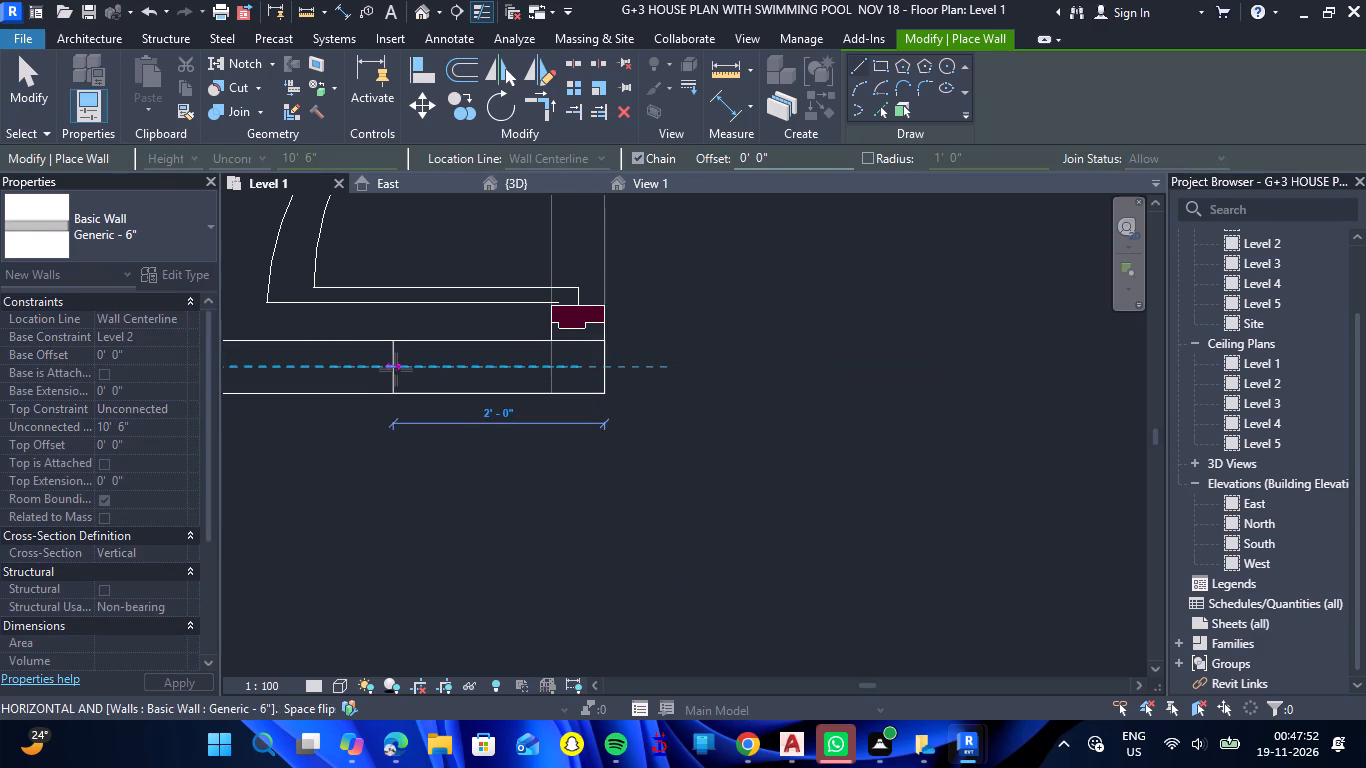
scroll(396, 369, "down", 19)
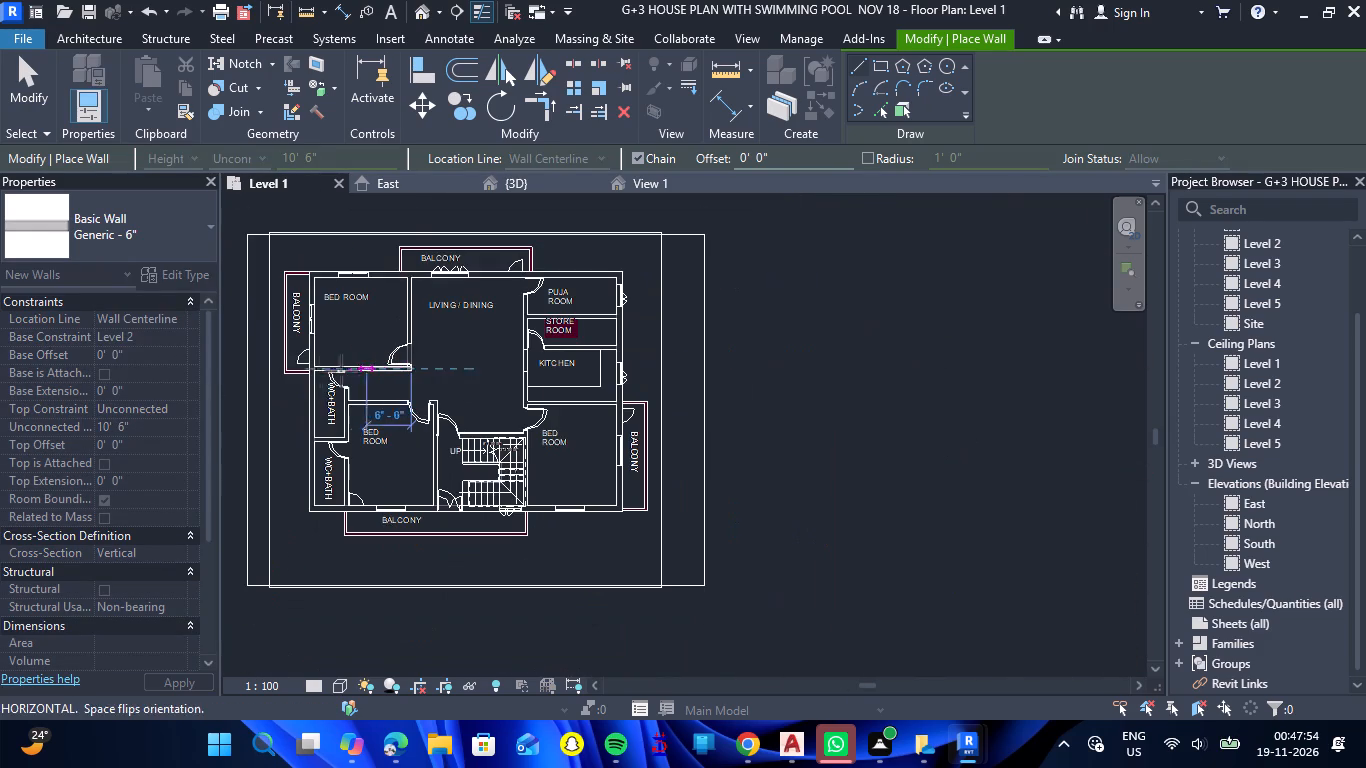
scroll(303, 369, "up", 17)
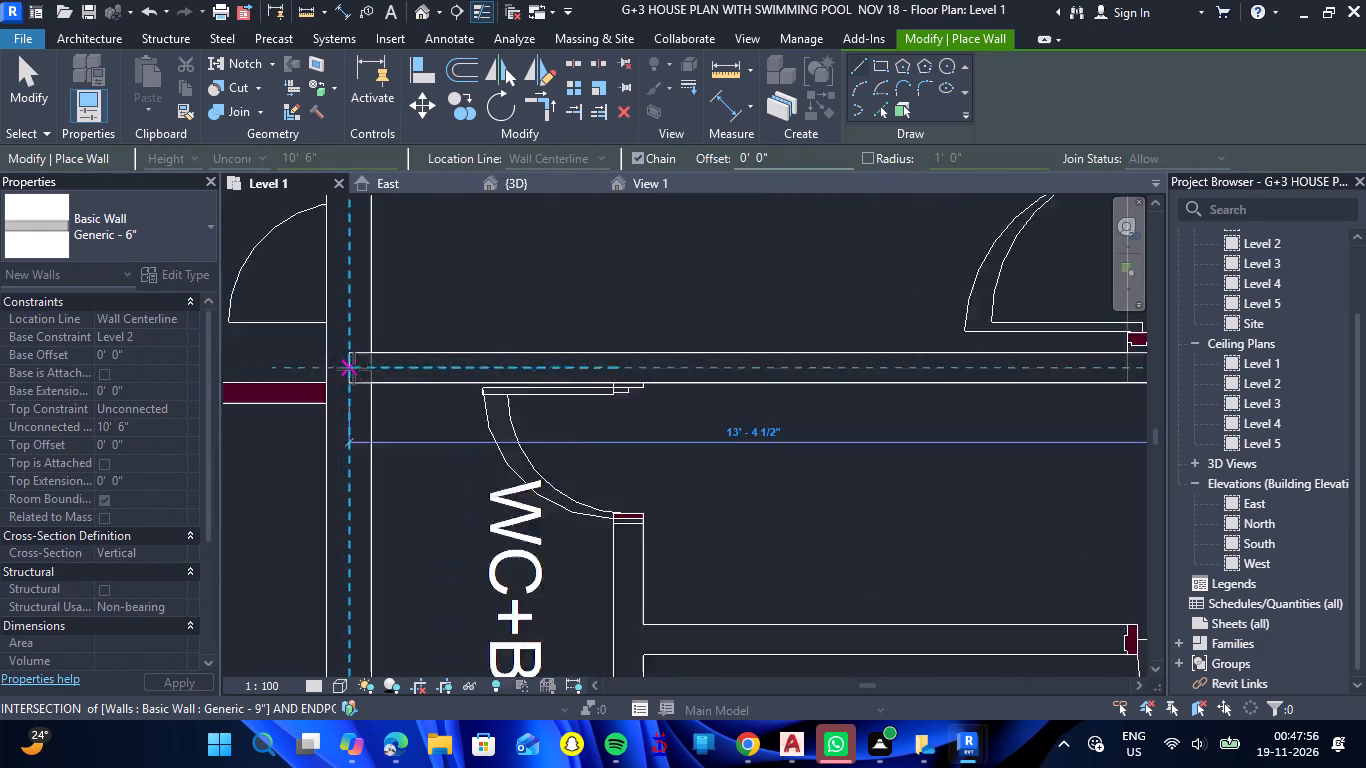
scroll(354, 369, "up", 6)
left_click(406, 365)
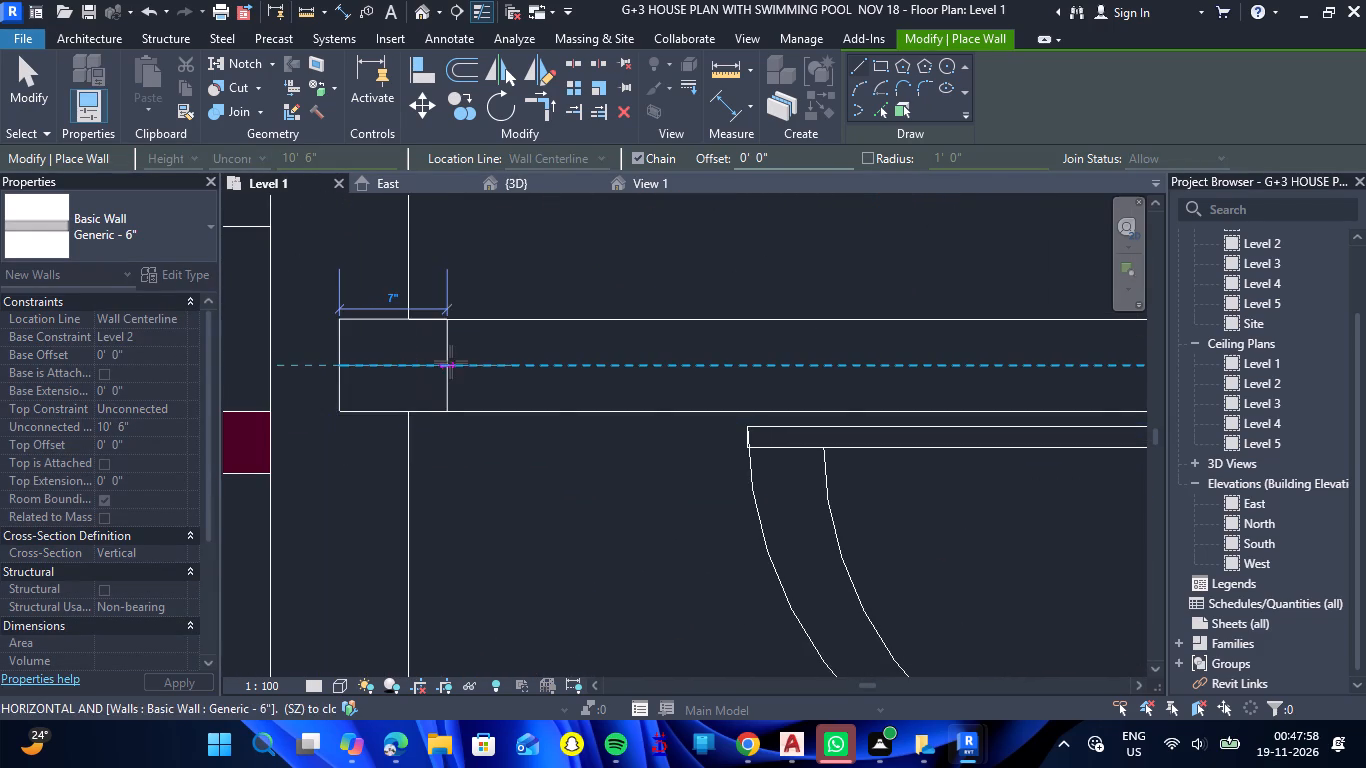
key("Escape")
Draw a Level 2-based Generic - 6" wall along the east side of both WC+baths, from the south exterior wall to the north-west bedroom's south wall.
scroll(430, 393, "down", 7)
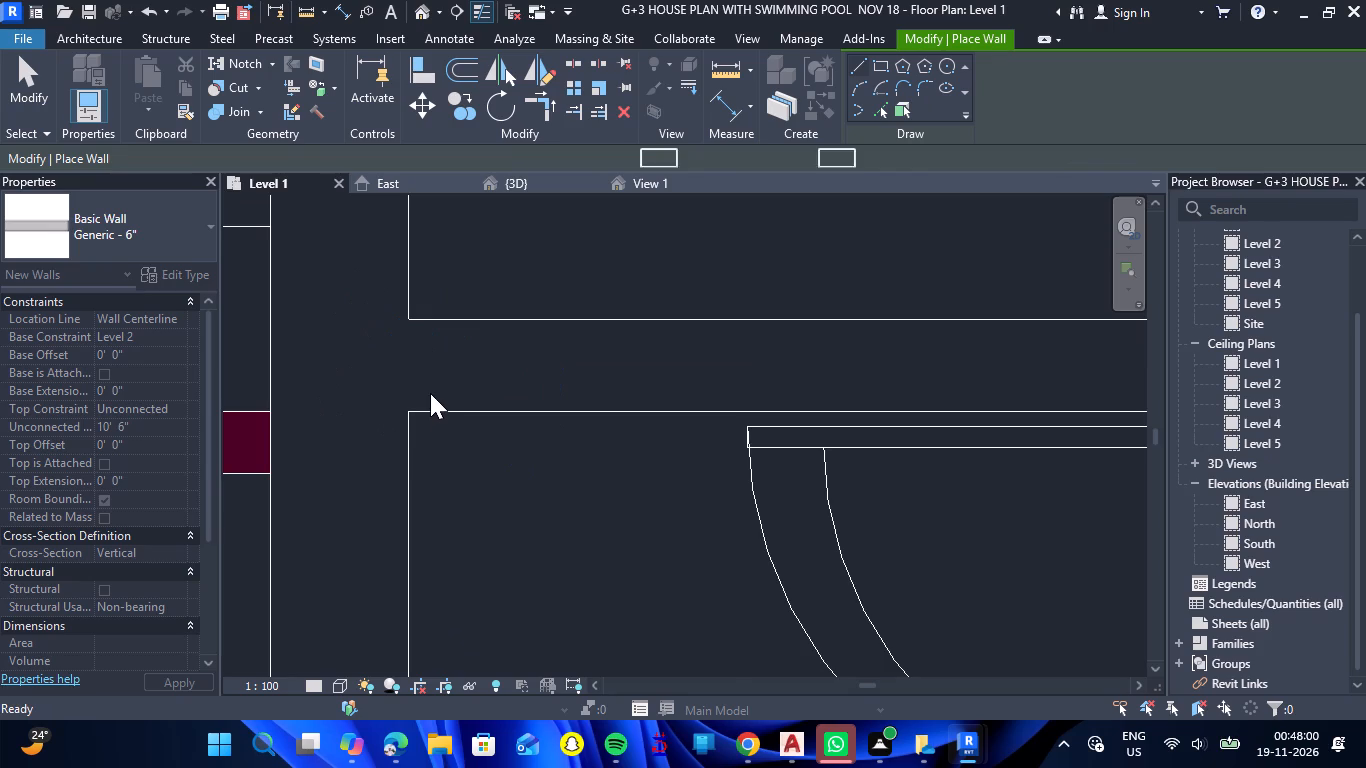
scroll(429, 386, "down", 12)
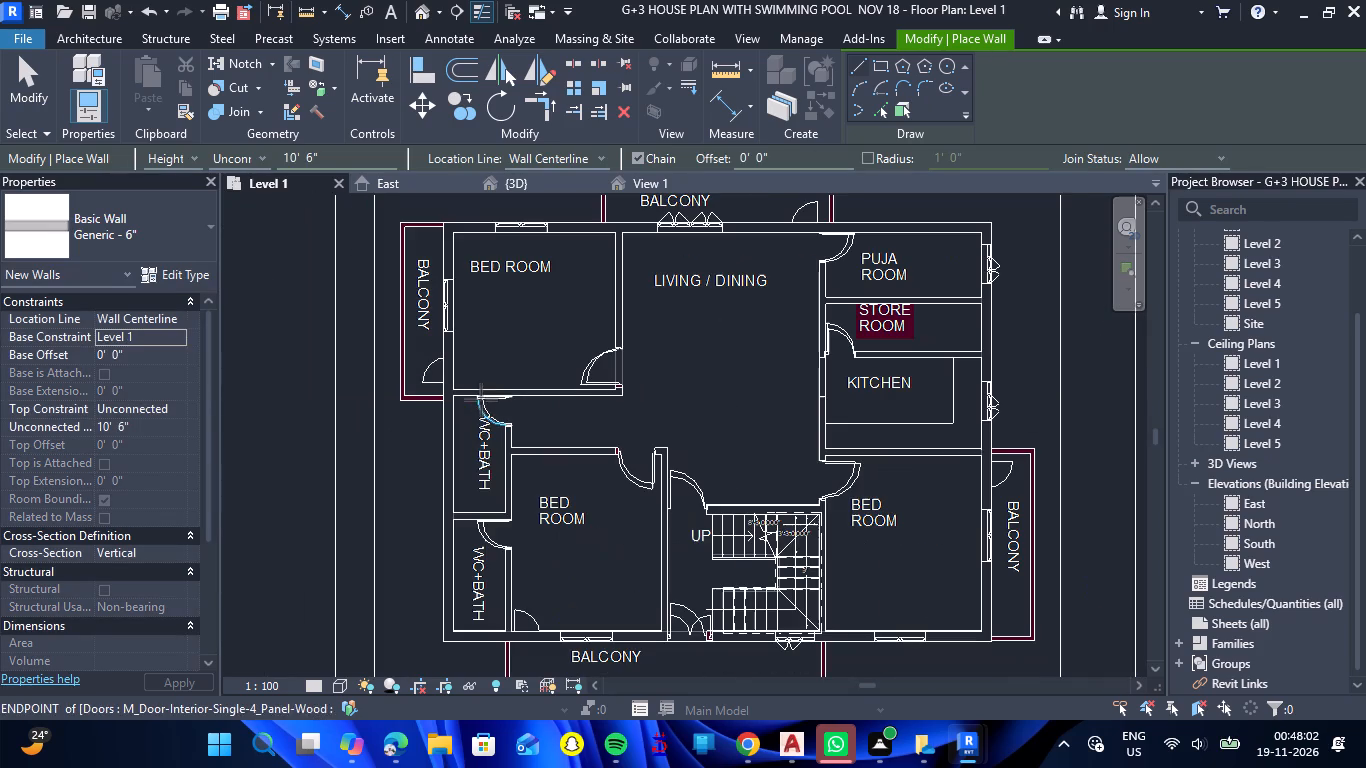
scroll(501, 454, "up", 3)
scroll(501, 454, "down", 4)
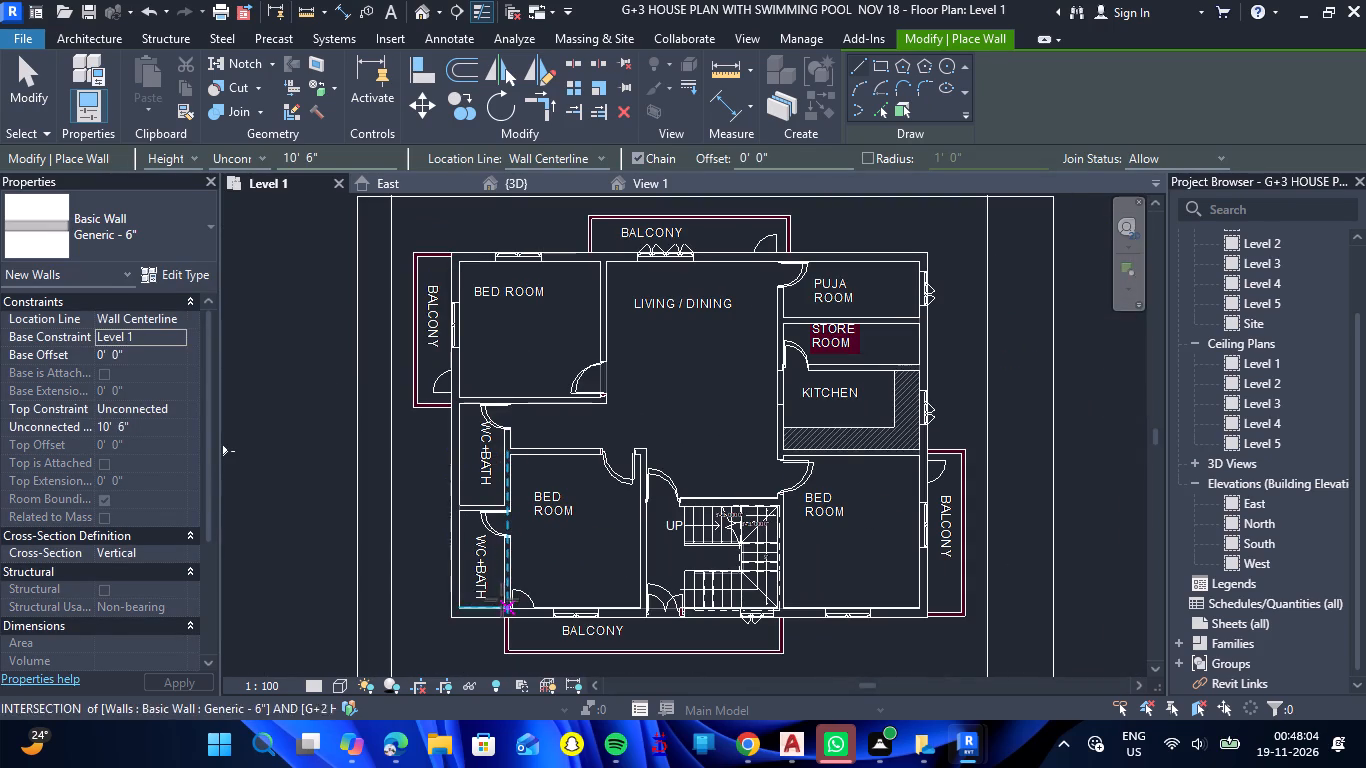
scroll(505, 608, "up", 6)
left_click(177, 338)
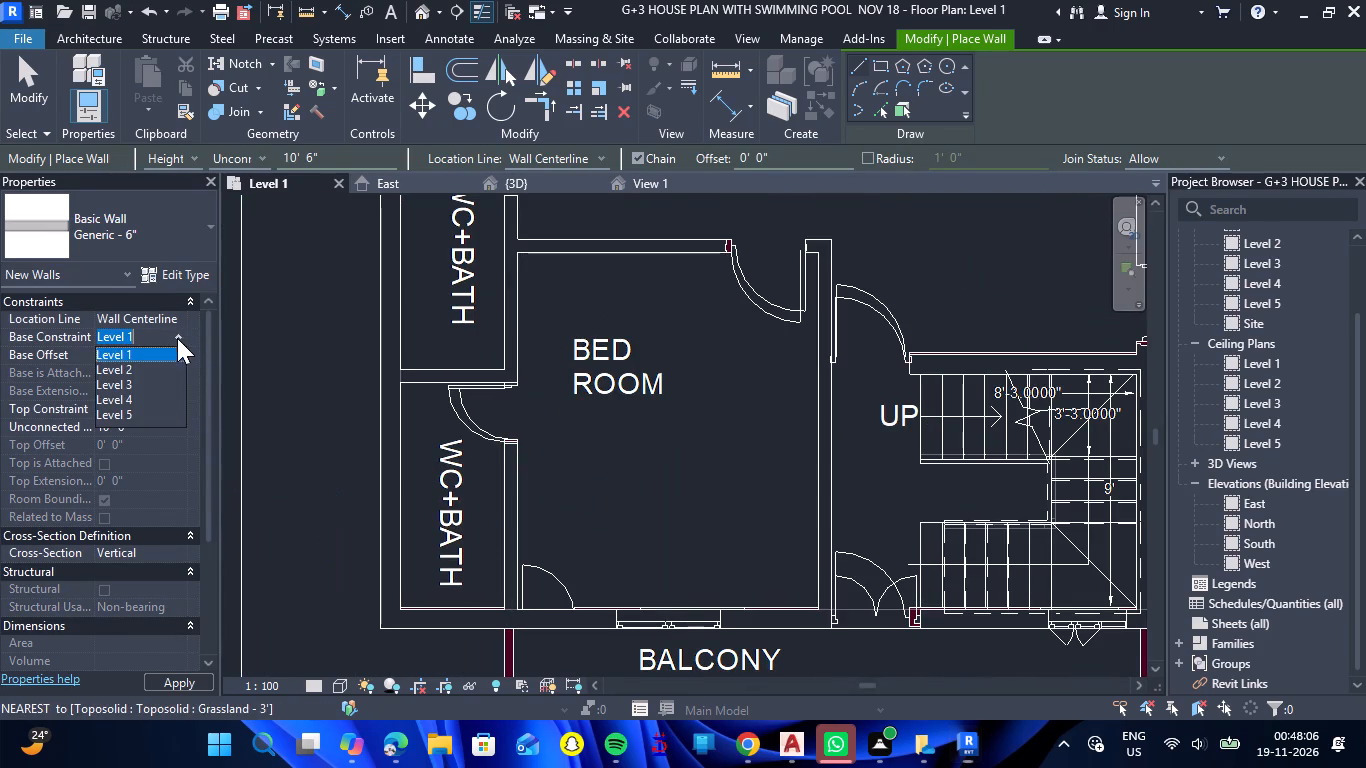
left_click(157, 368)
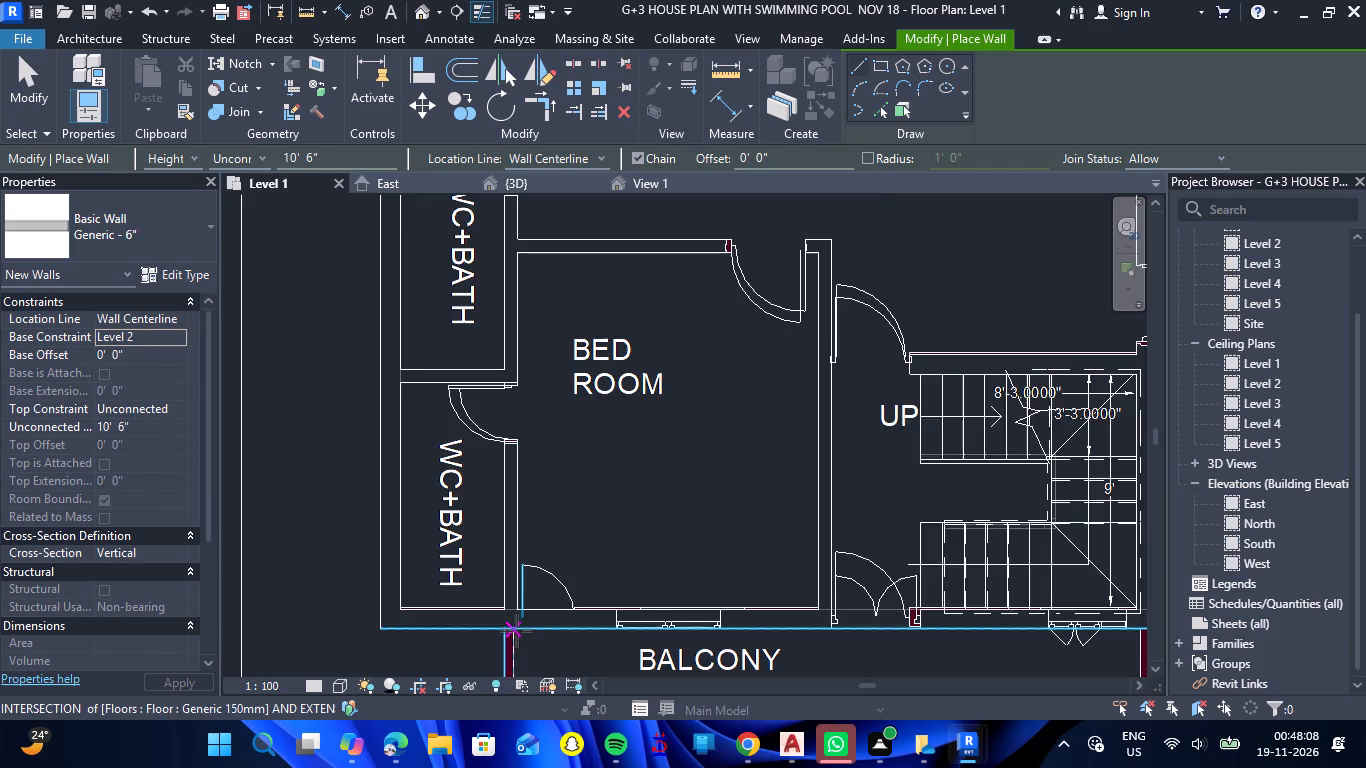
scroll(515, 631, "up", 6)
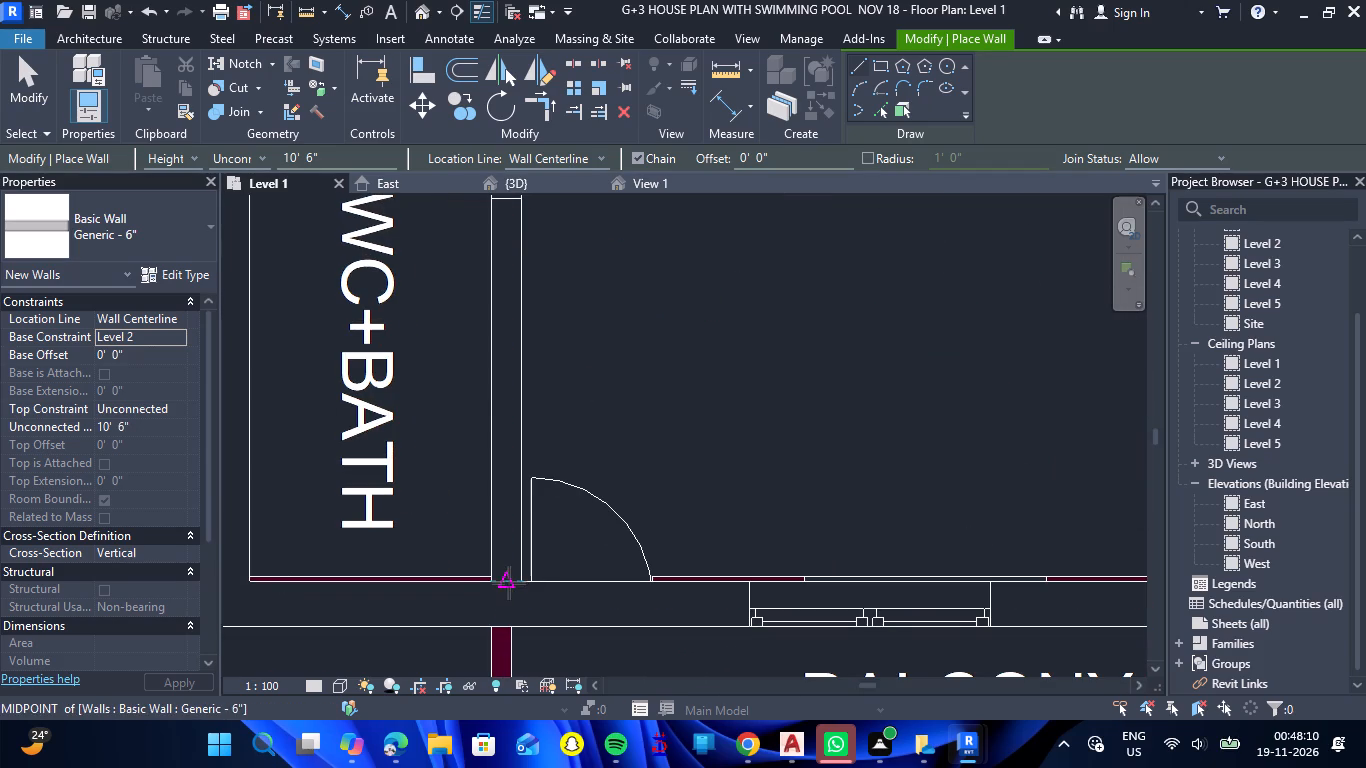
left_click(509, 583)
scroll(501, 430, "down", 8)
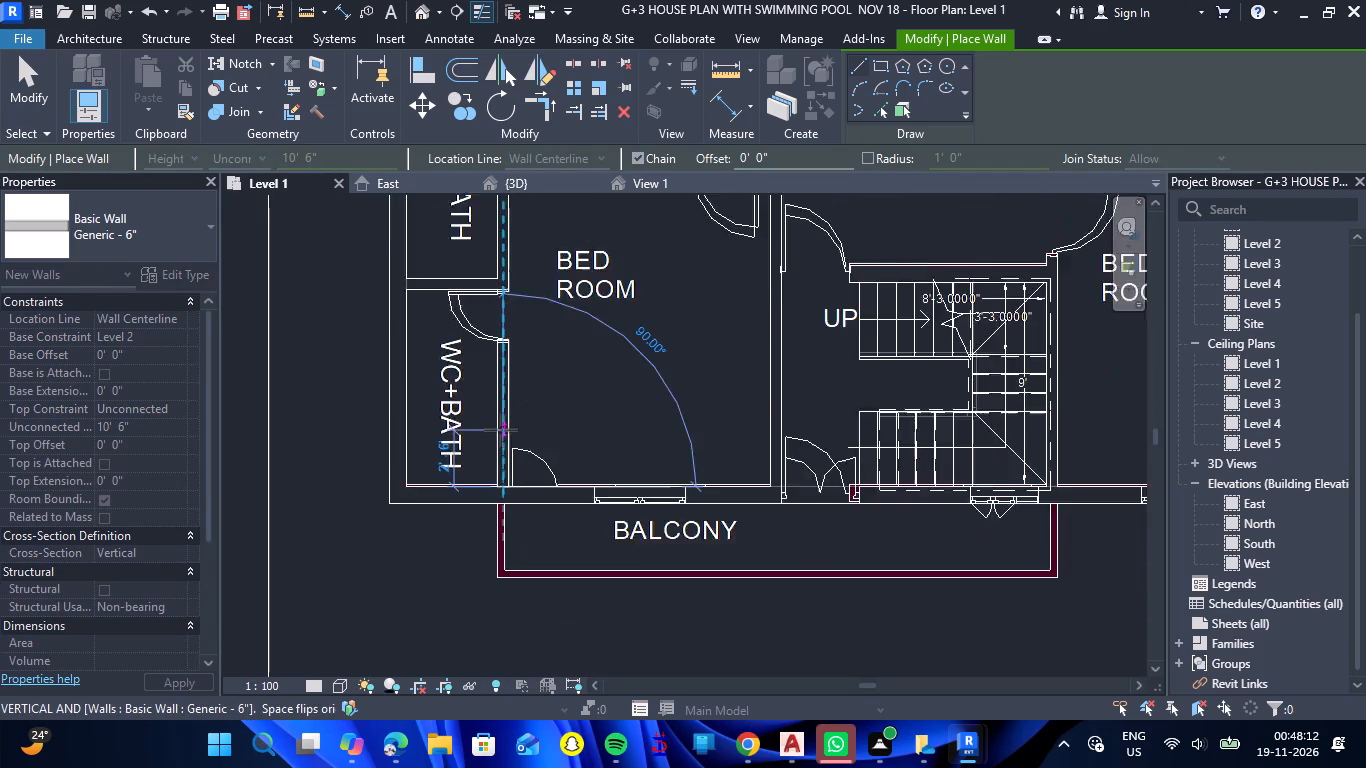
scroll(501, 430, "down", 4)
scroll(495, 241, "up", 2)
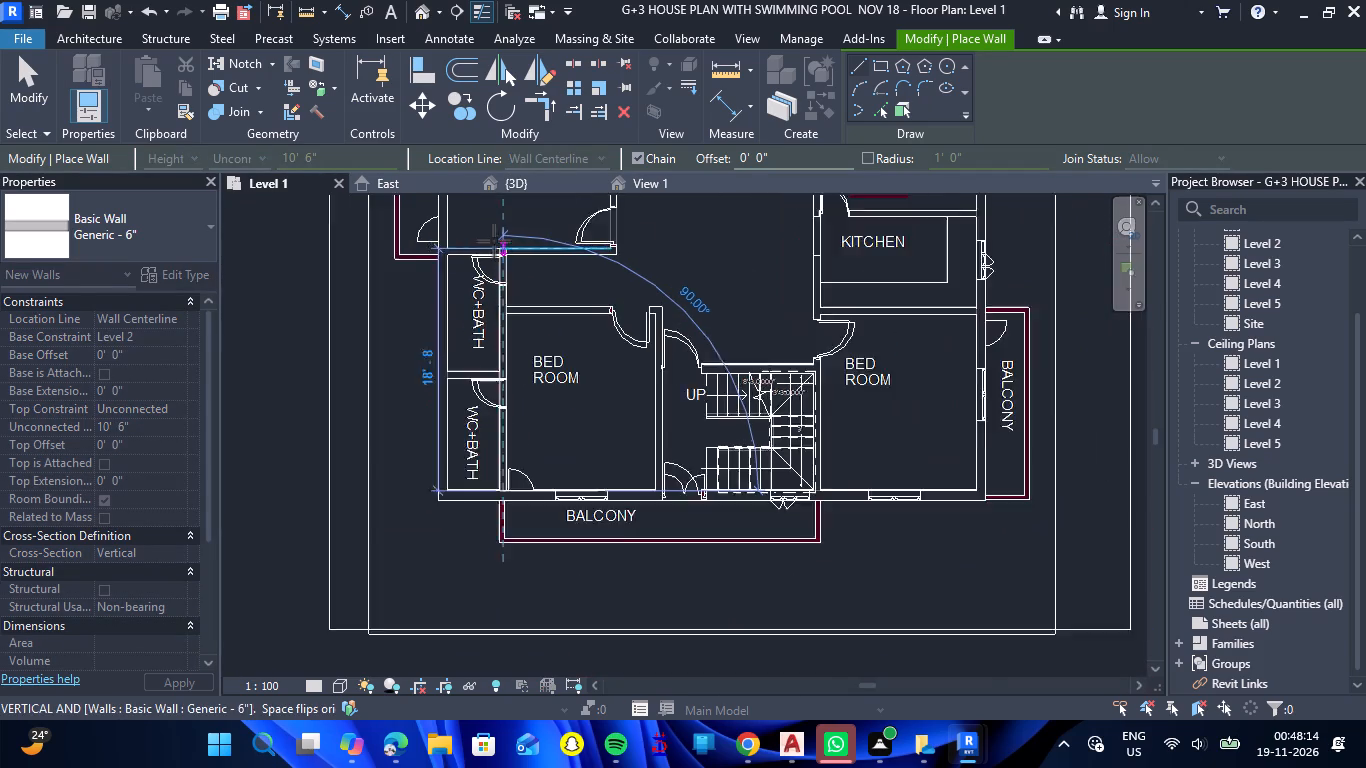
scroll(494, 241, "up", 13)
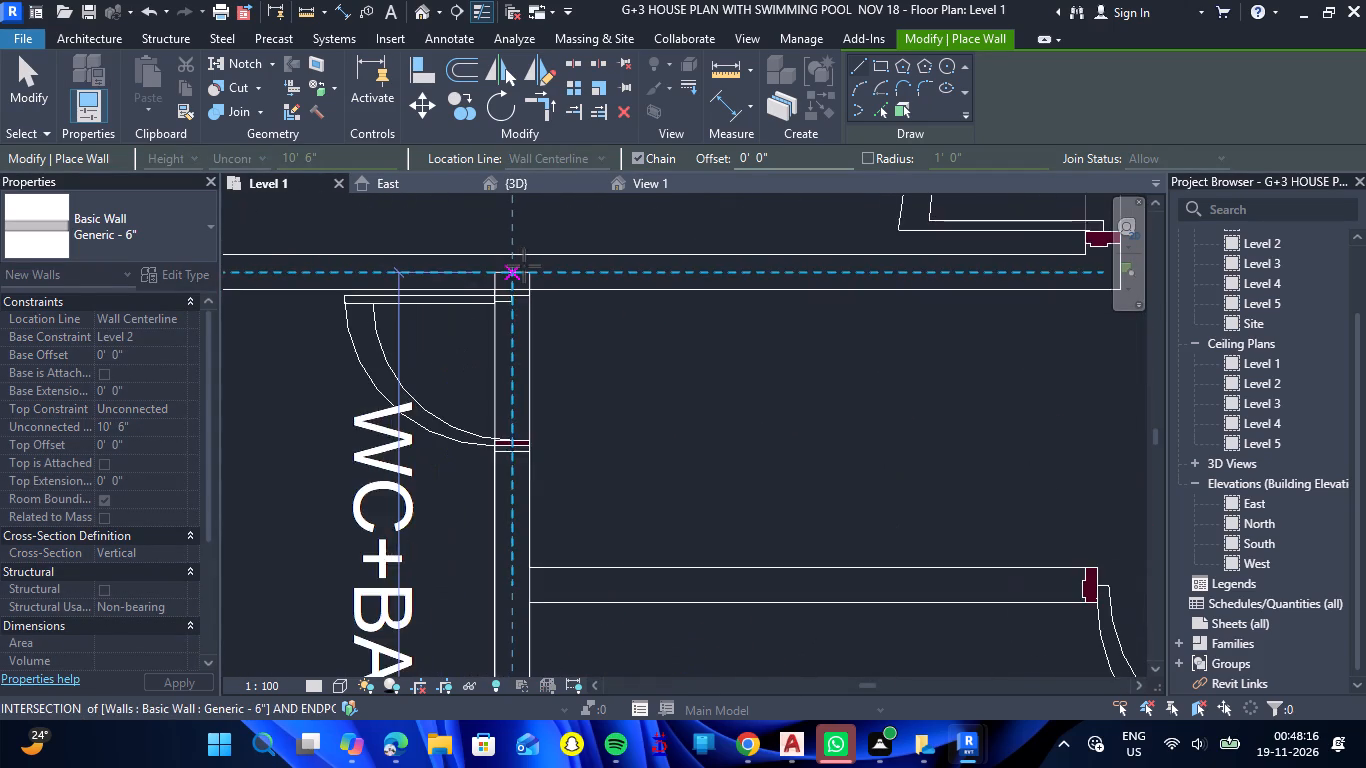
scroll(524, 266, "up", 4)
left_click(498, 241)
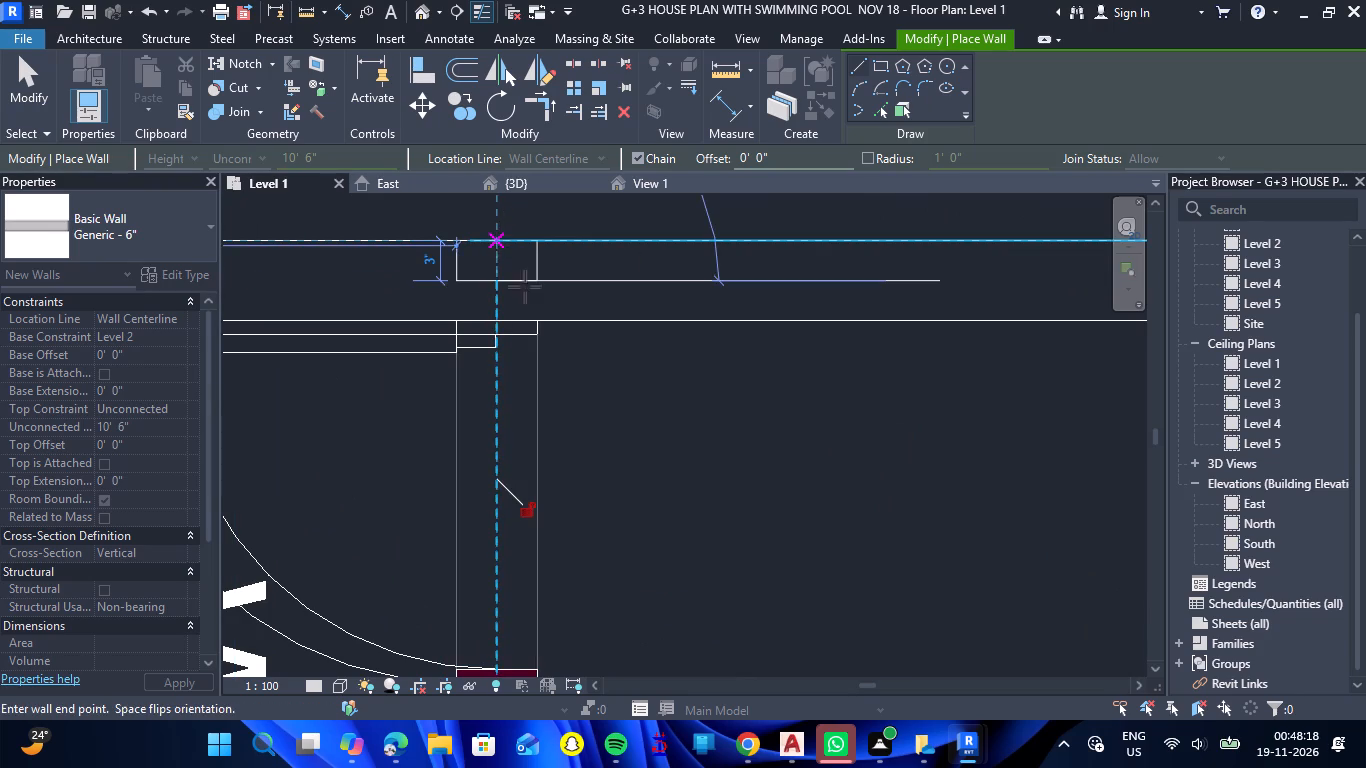
key("Escape")
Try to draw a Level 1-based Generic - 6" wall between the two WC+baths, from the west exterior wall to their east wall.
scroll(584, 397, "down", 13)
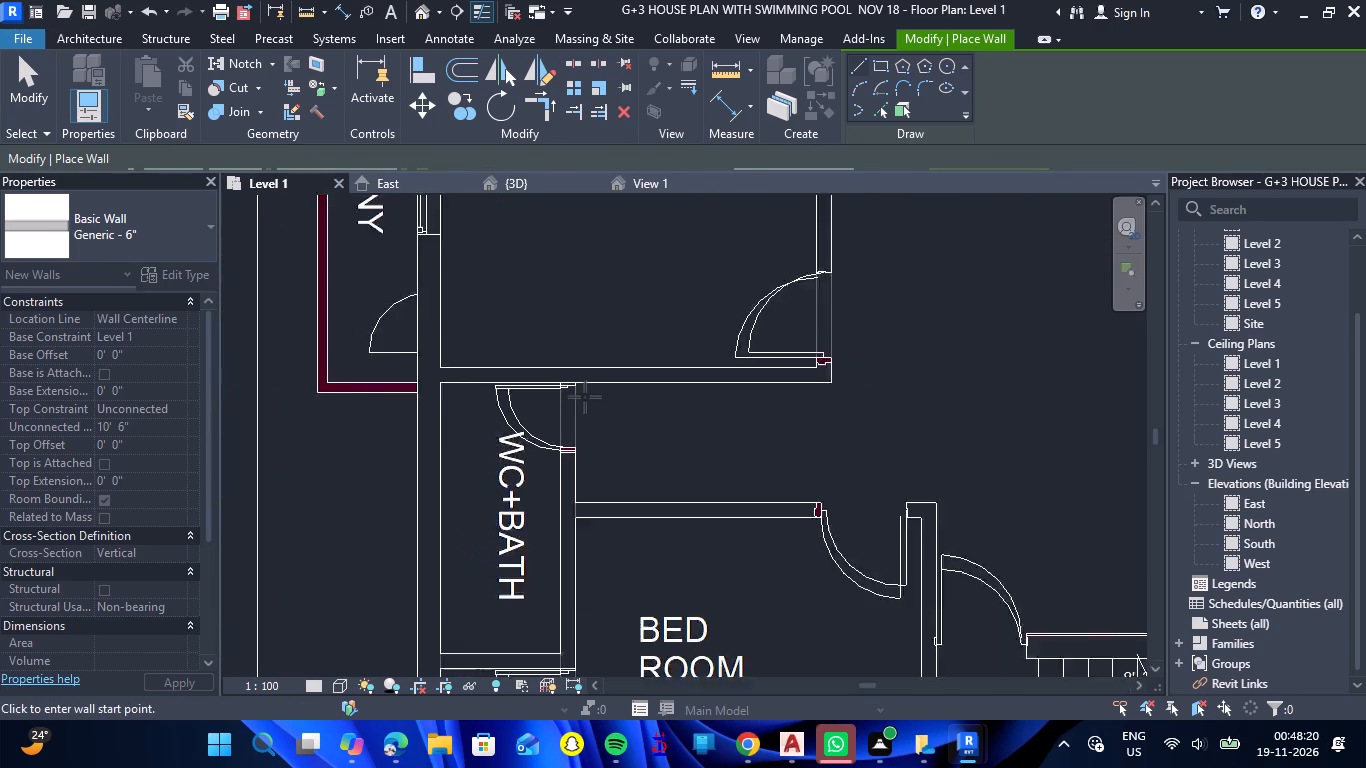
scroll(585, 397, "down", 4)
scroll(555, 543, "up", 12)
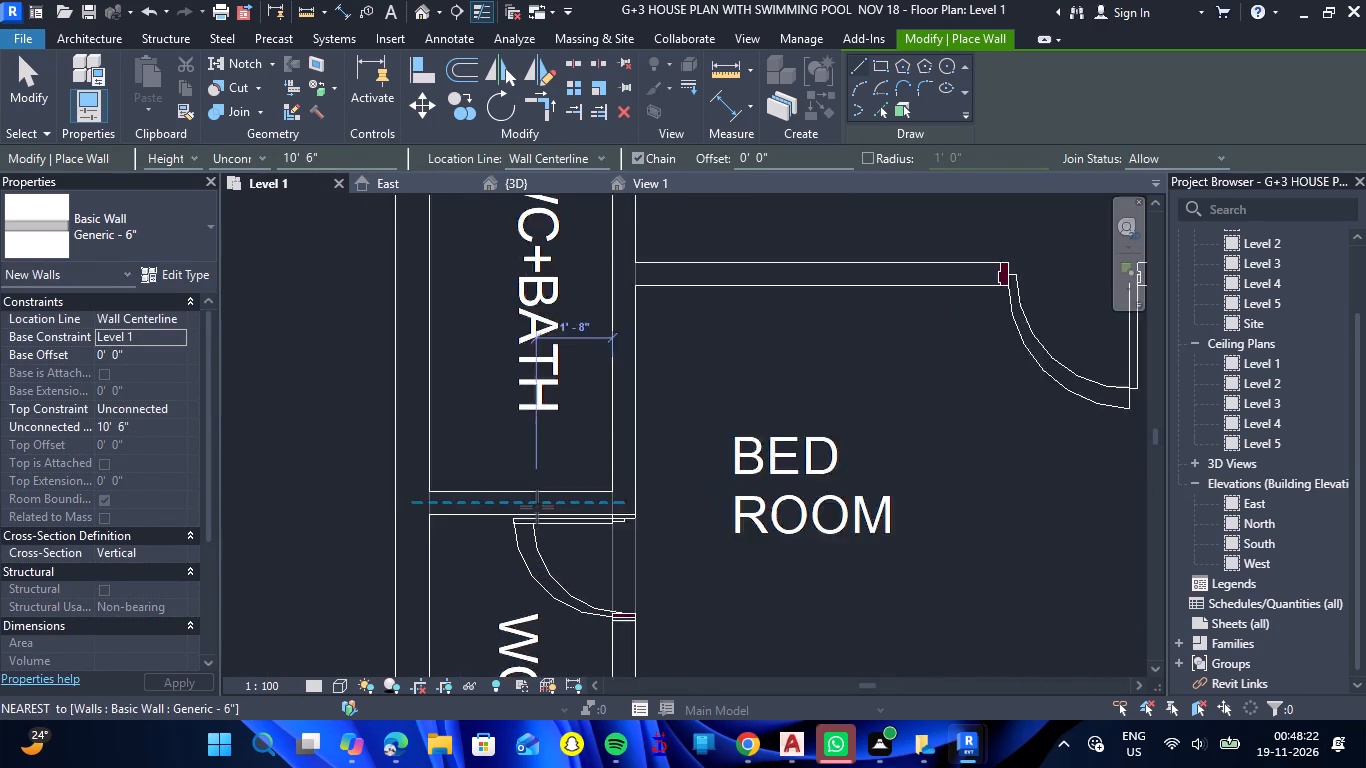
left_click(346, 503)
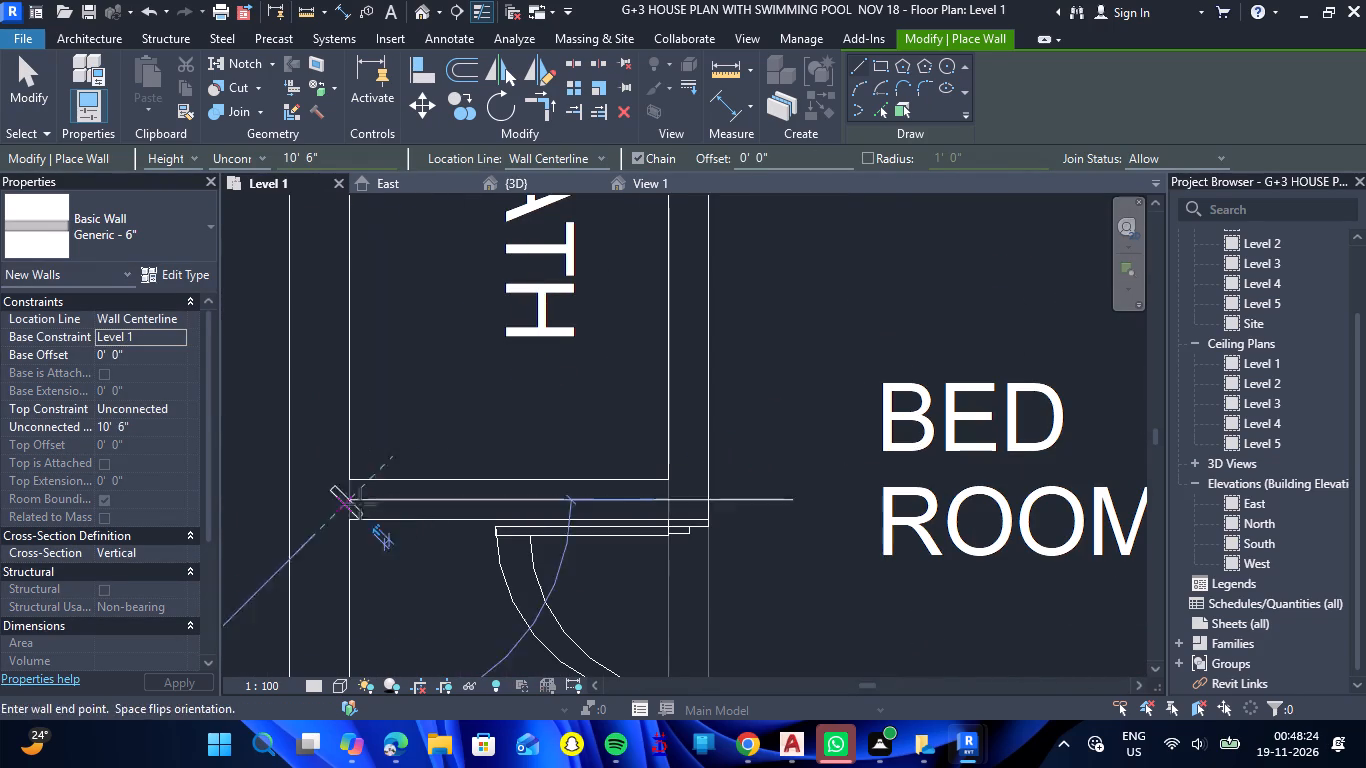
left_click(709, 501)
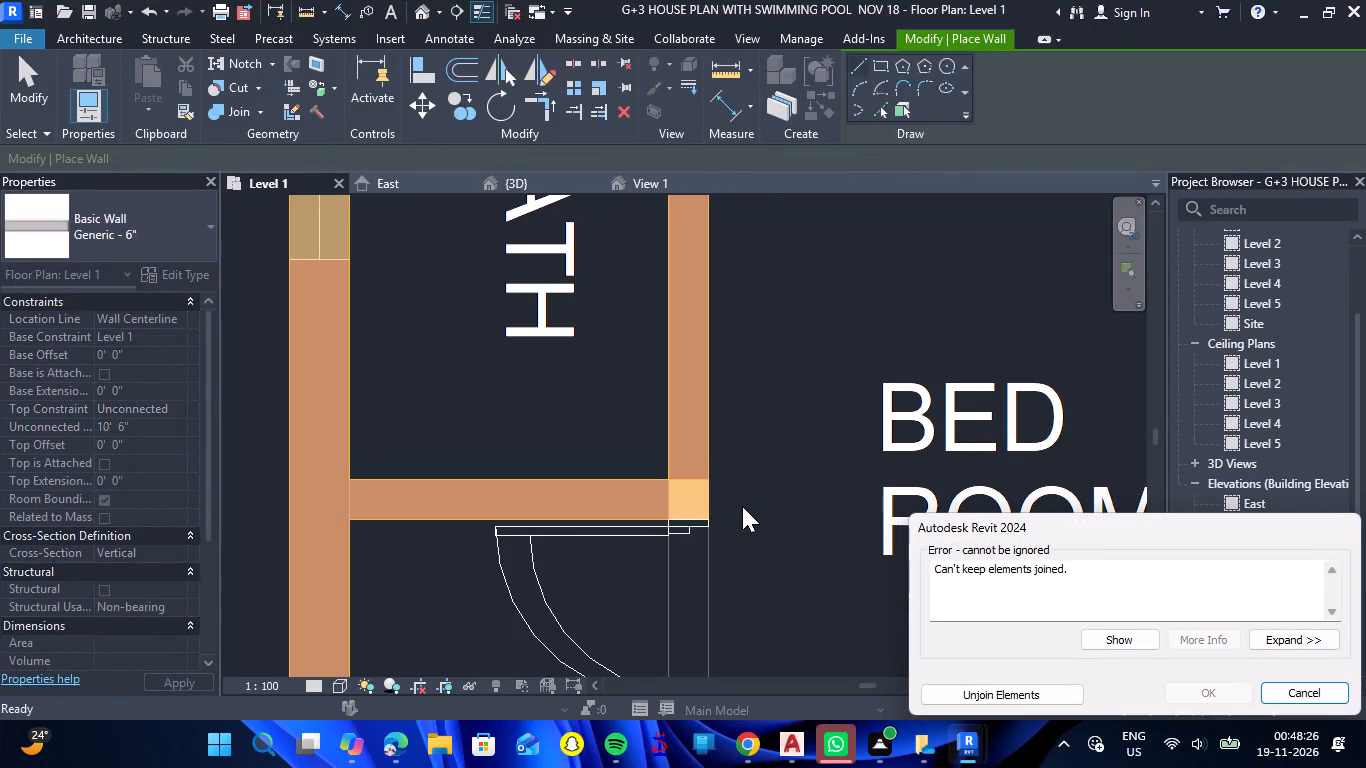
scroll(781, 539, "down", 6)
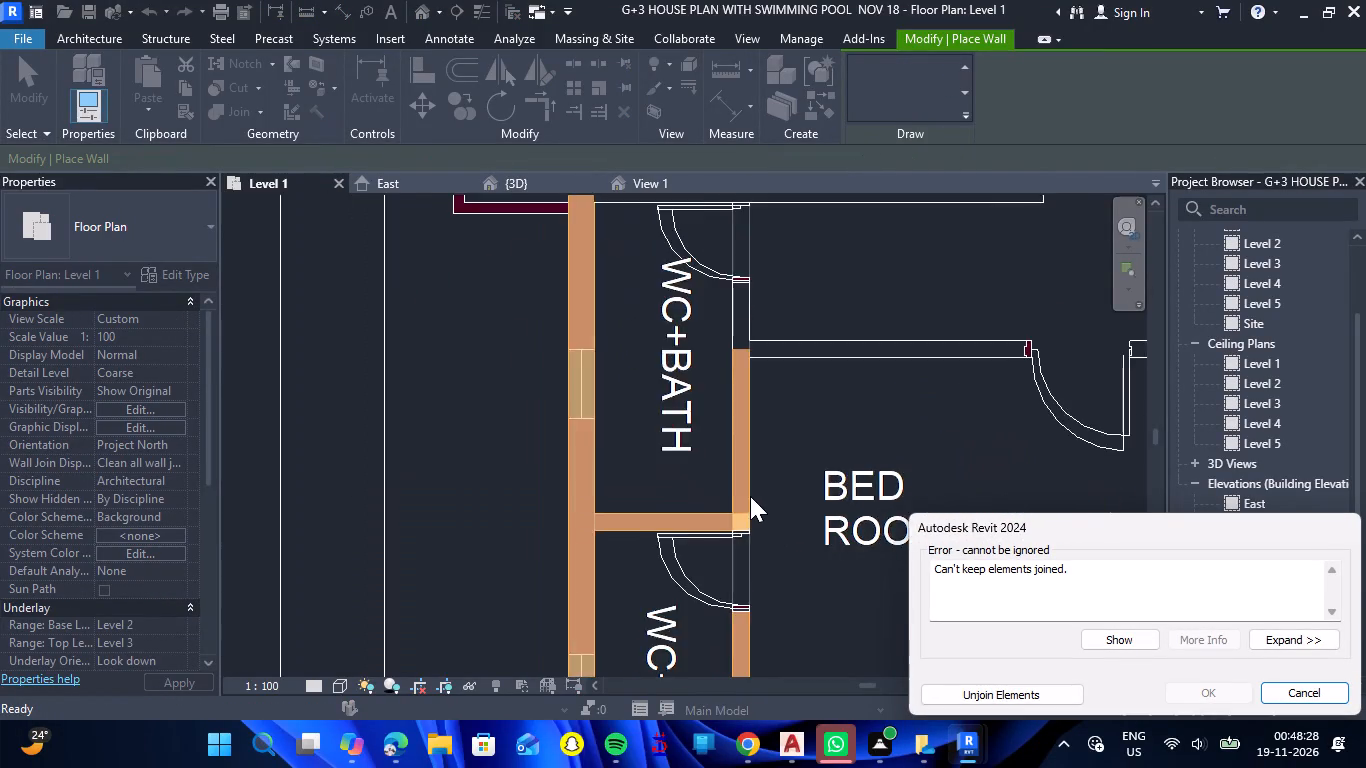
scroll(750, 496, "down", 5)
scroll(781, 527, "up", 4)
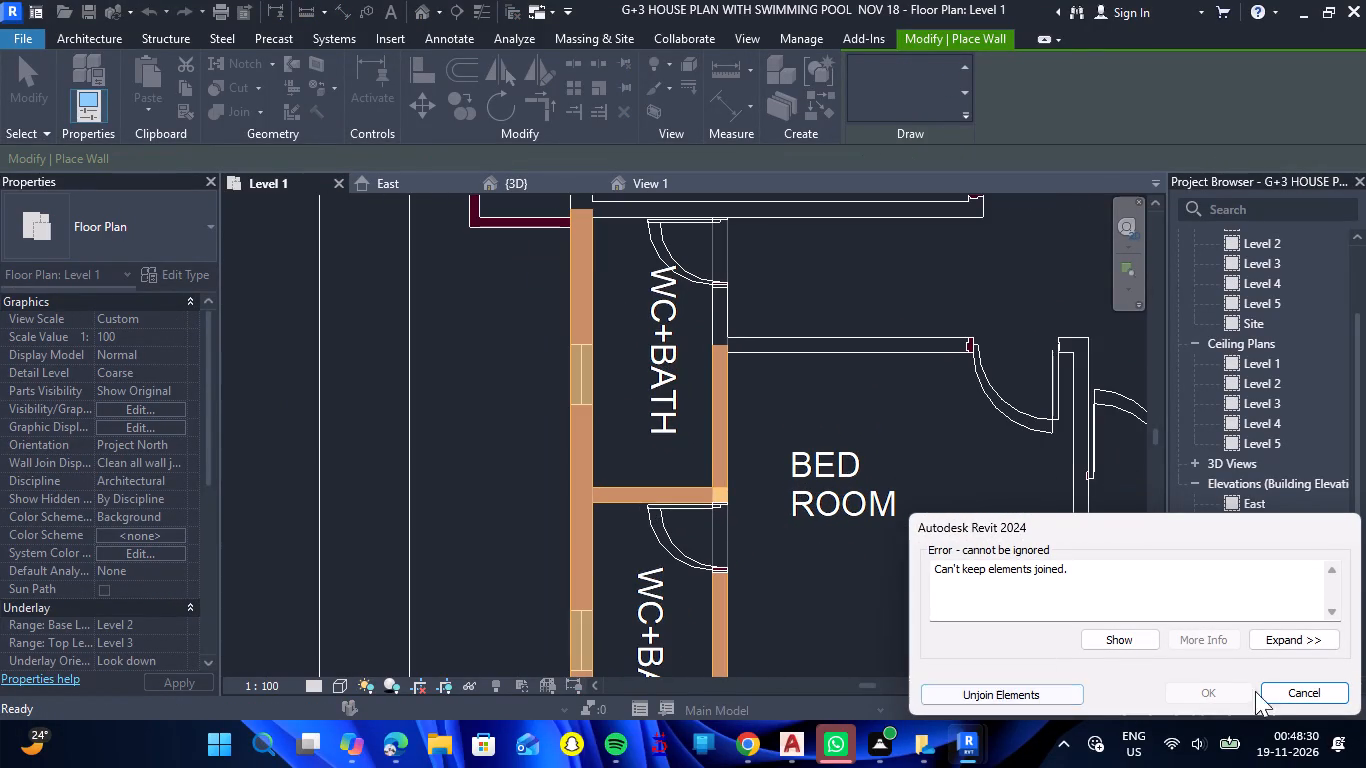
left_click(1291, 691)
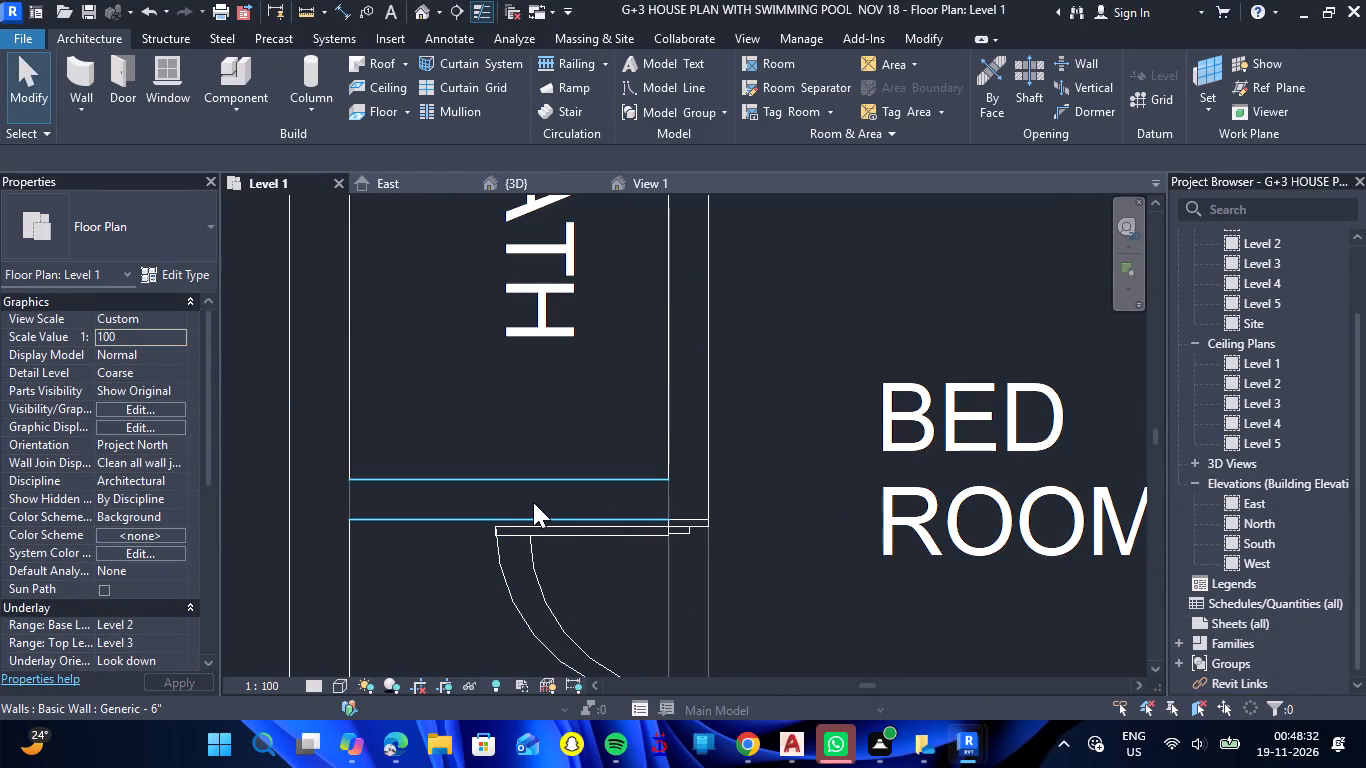
Set the base constraint of the existing Generic - 6" wall between the two WC+baths to Level 2.
left_click(473, 518)
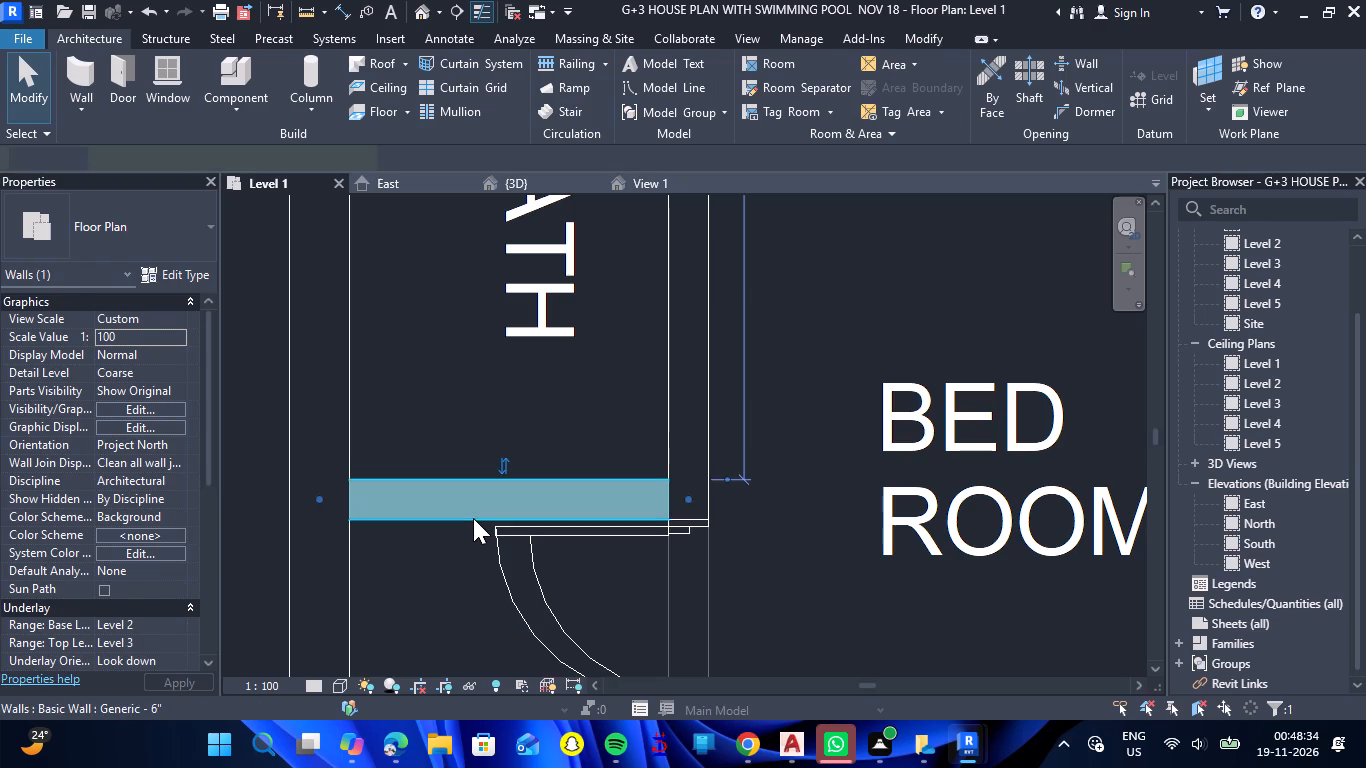
left_click(182, 341)
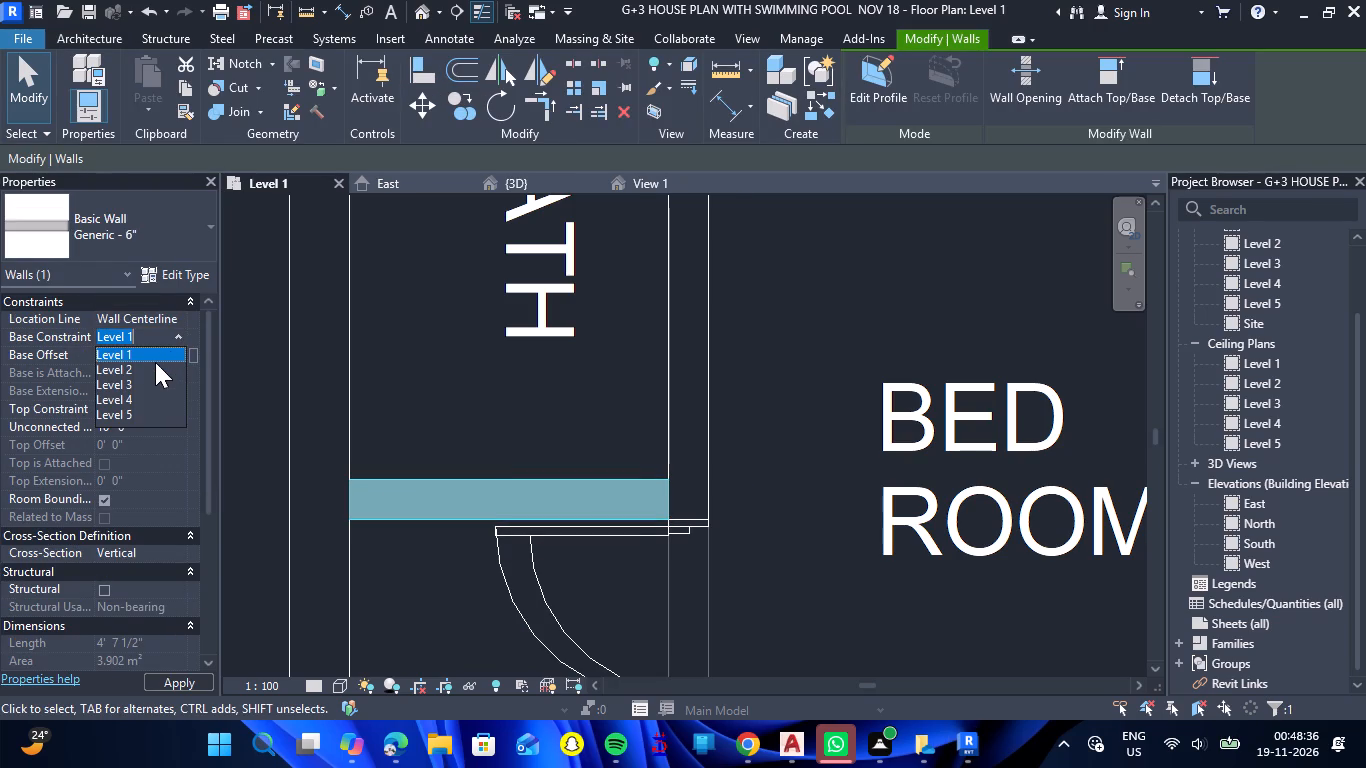
left_click(154, 366)
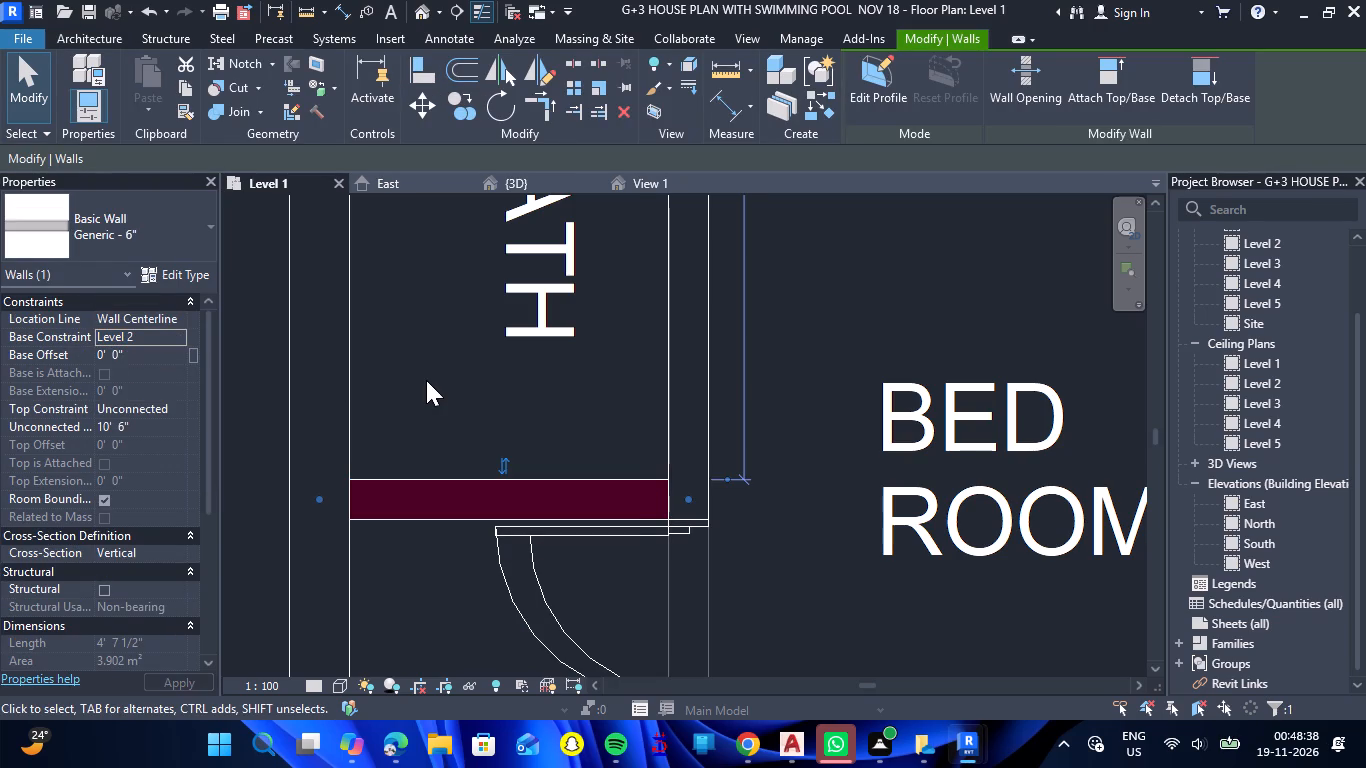
left_click(426, 380)
scroll(426, 380, "down", 6)
key("Escape")
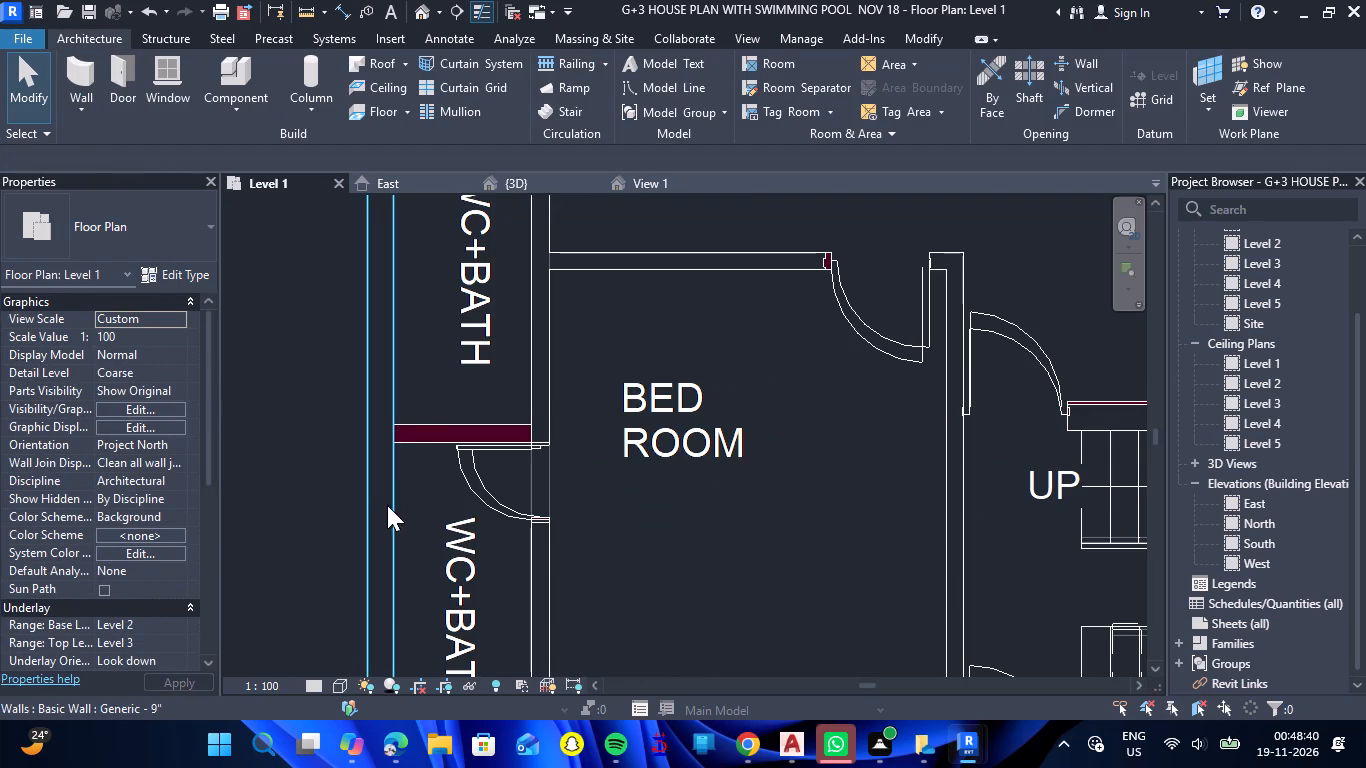
Inspect the first-floor WC+bath partitions in 3D, temporarily hiding and restoring the ground-floor west exterior wall to see the bath area below.
scroll(322, 482, "down", 11)
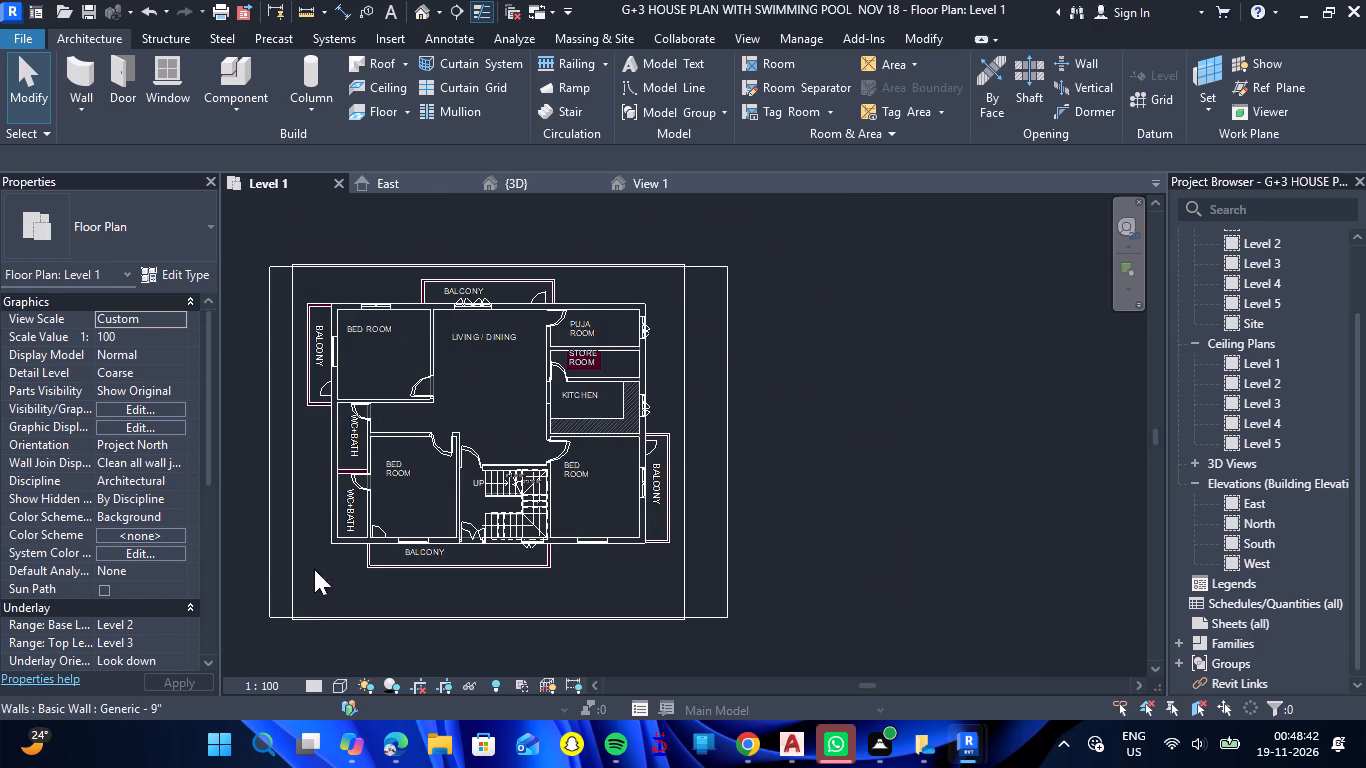
left_click(520, 189)
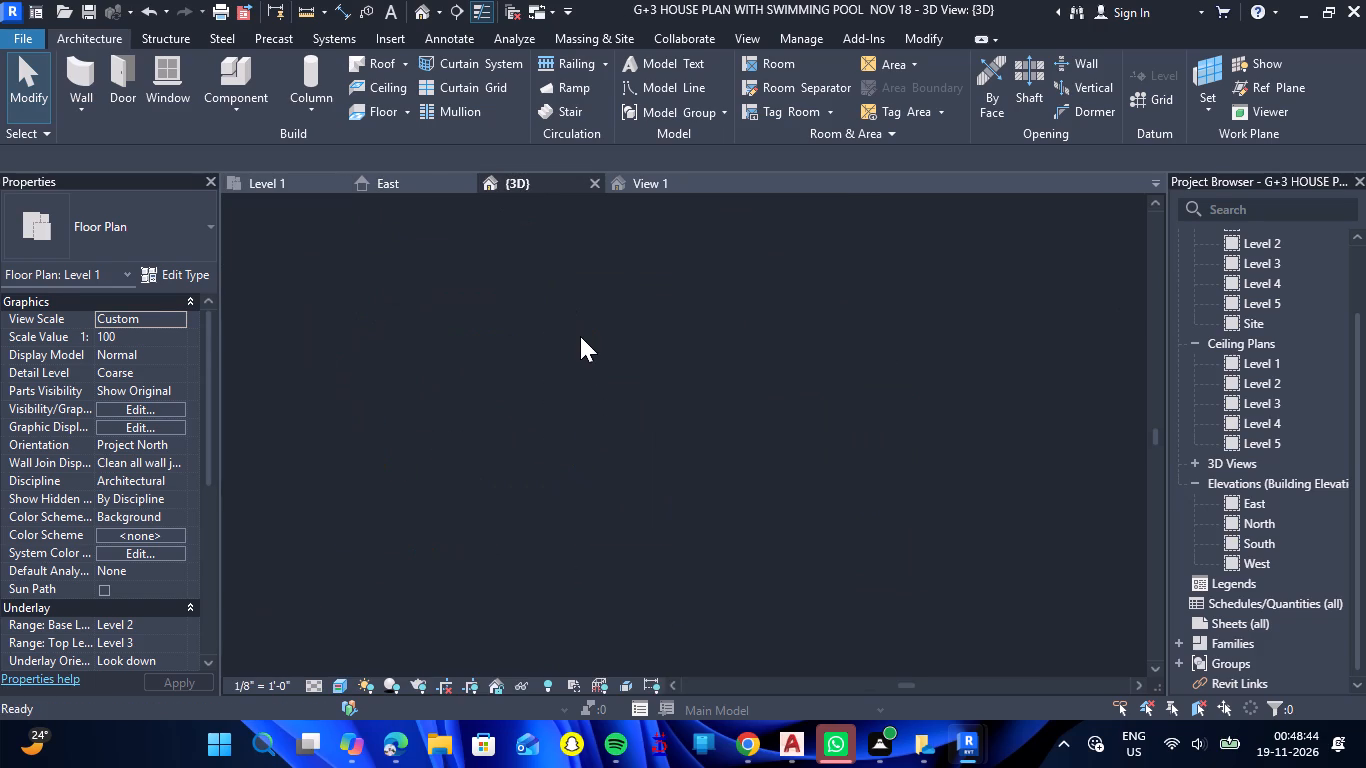
scroll(438, 353, "up", 4)
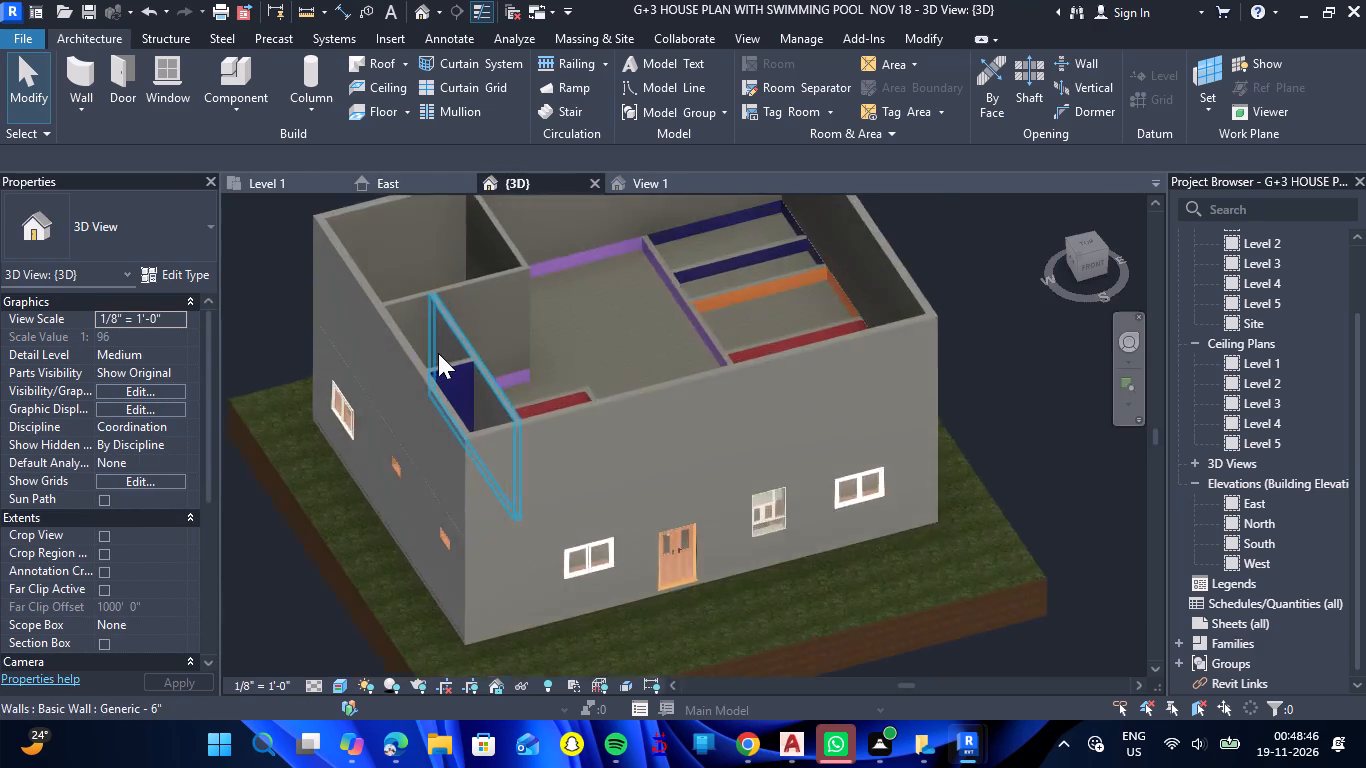
scroll(438, 353, "up", 1)
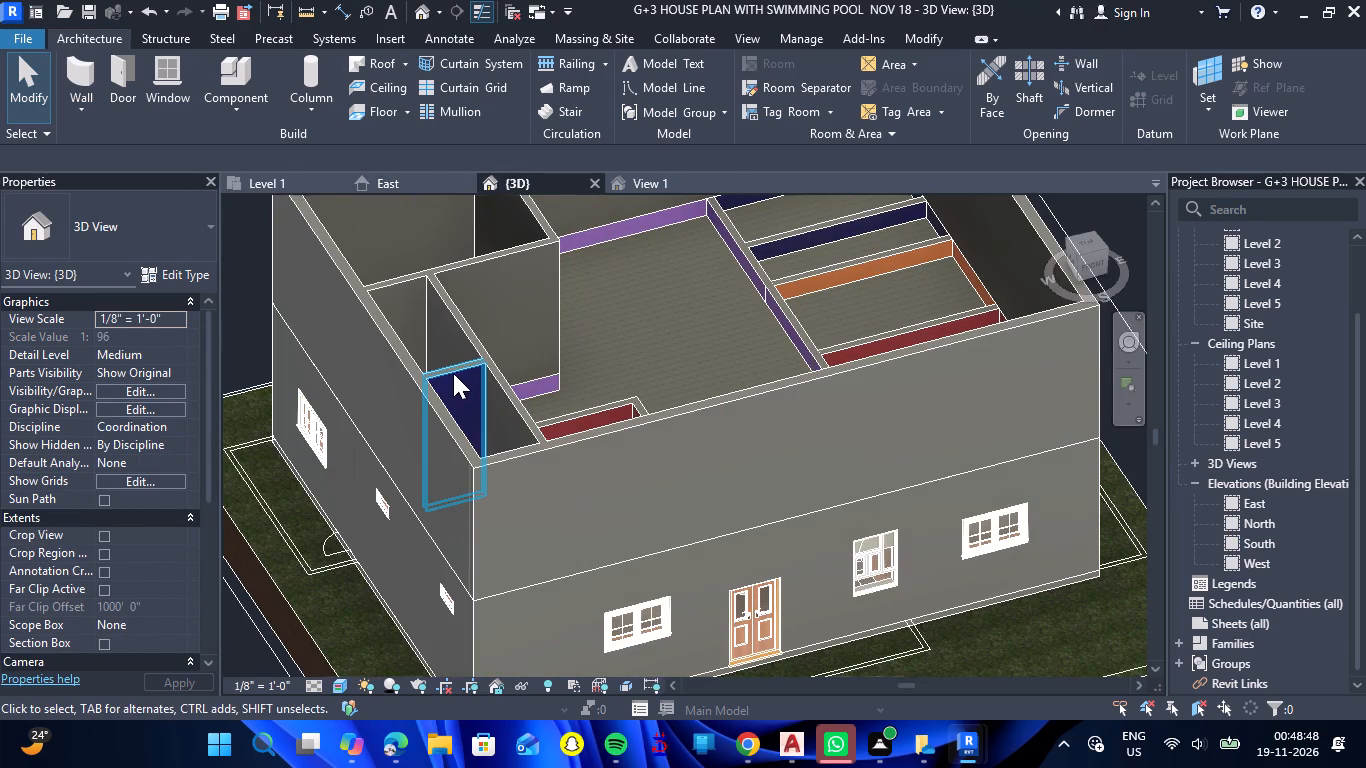
scroll(465, 342, "down", 2)
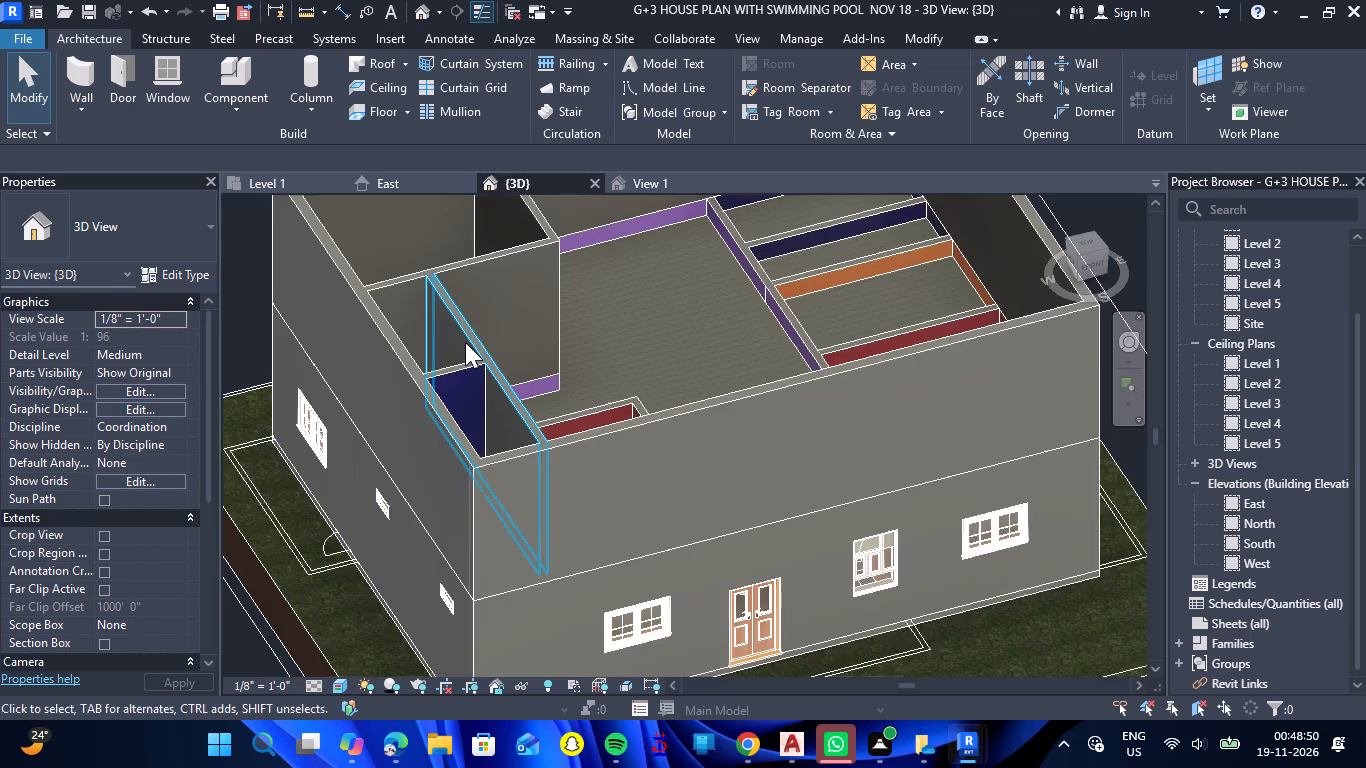
scroll(465, 342, "down", 3)
scroll(436, 489, "up", 5)
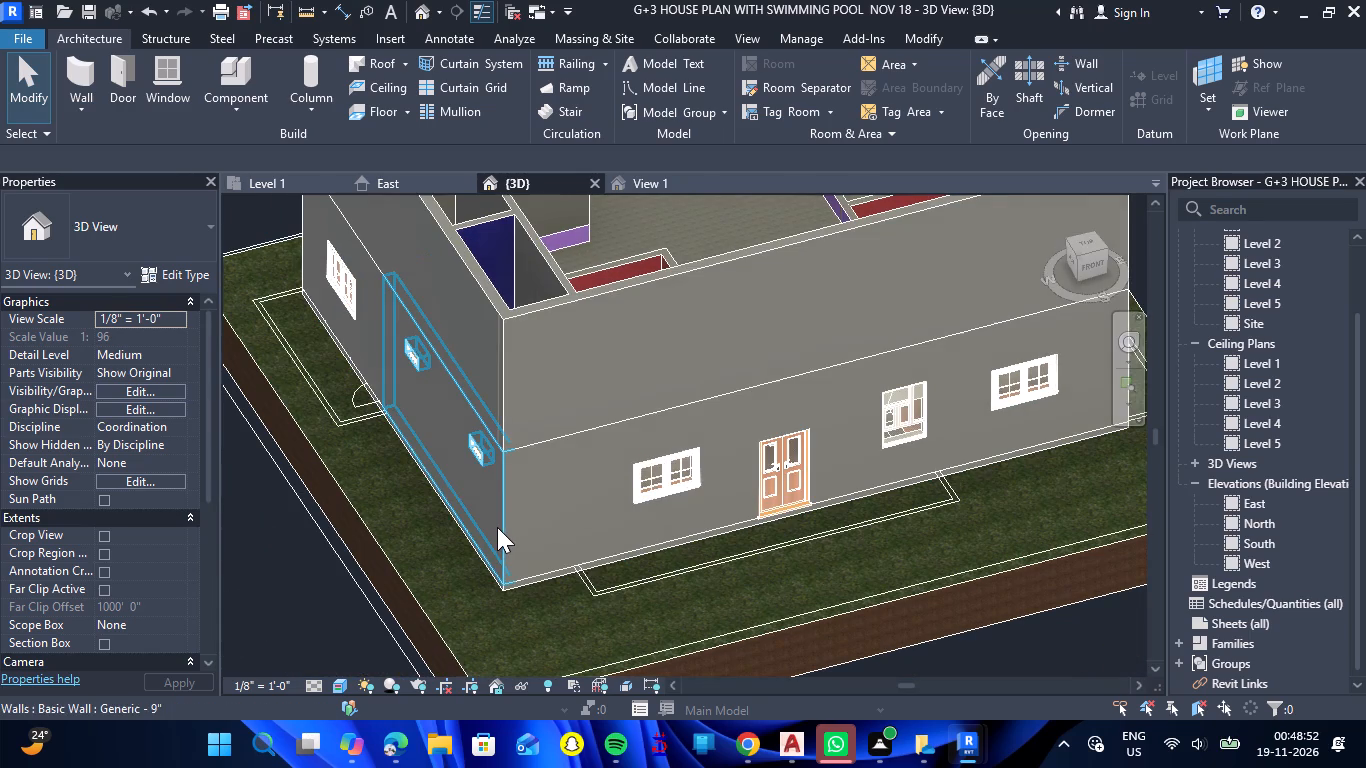
left_click(497, 527)
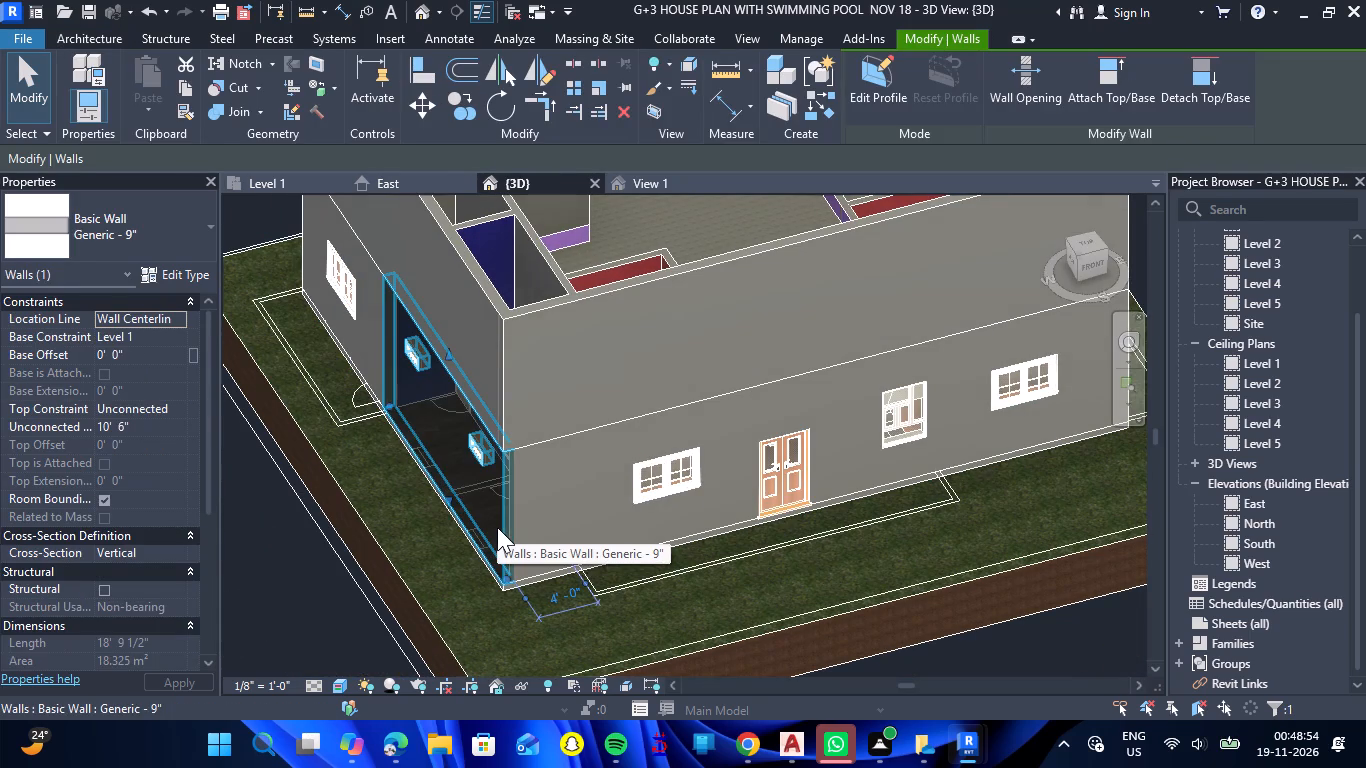
type("HH")
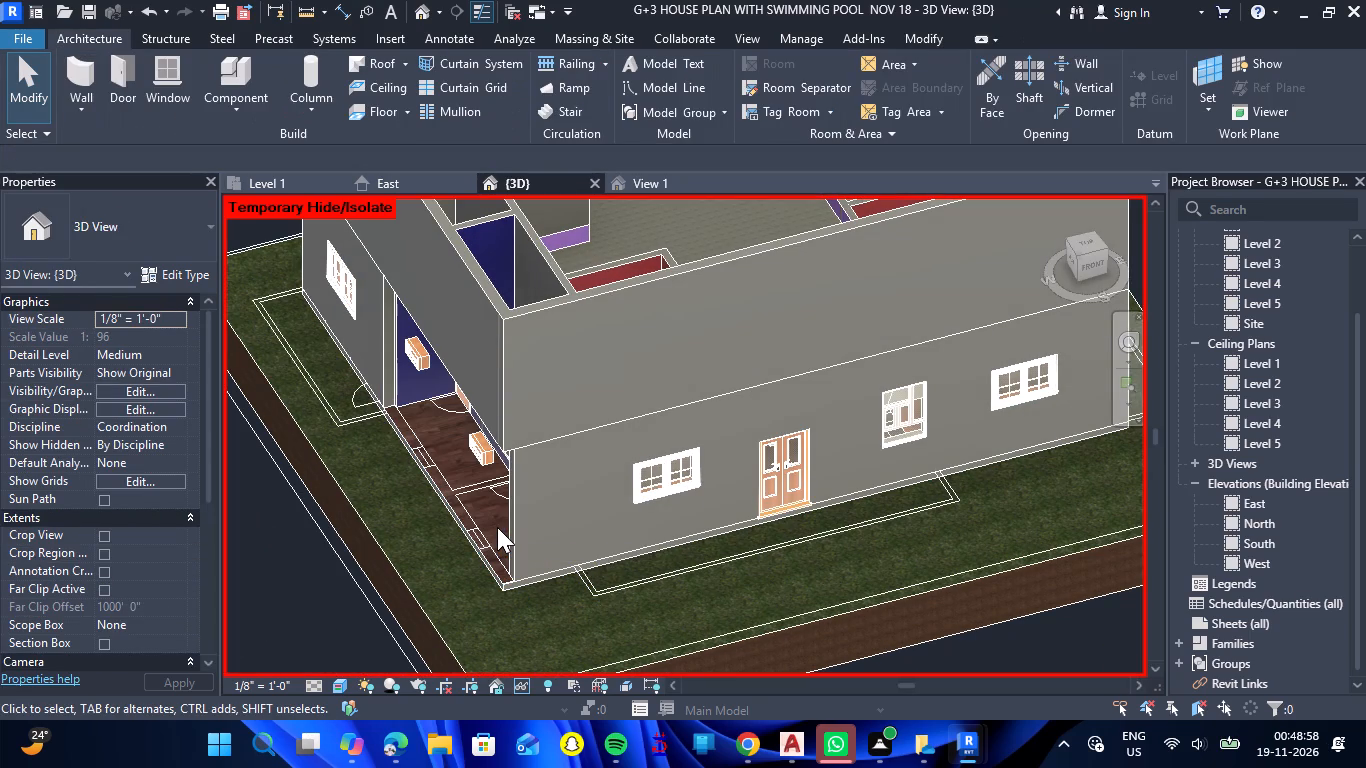
type("HR")
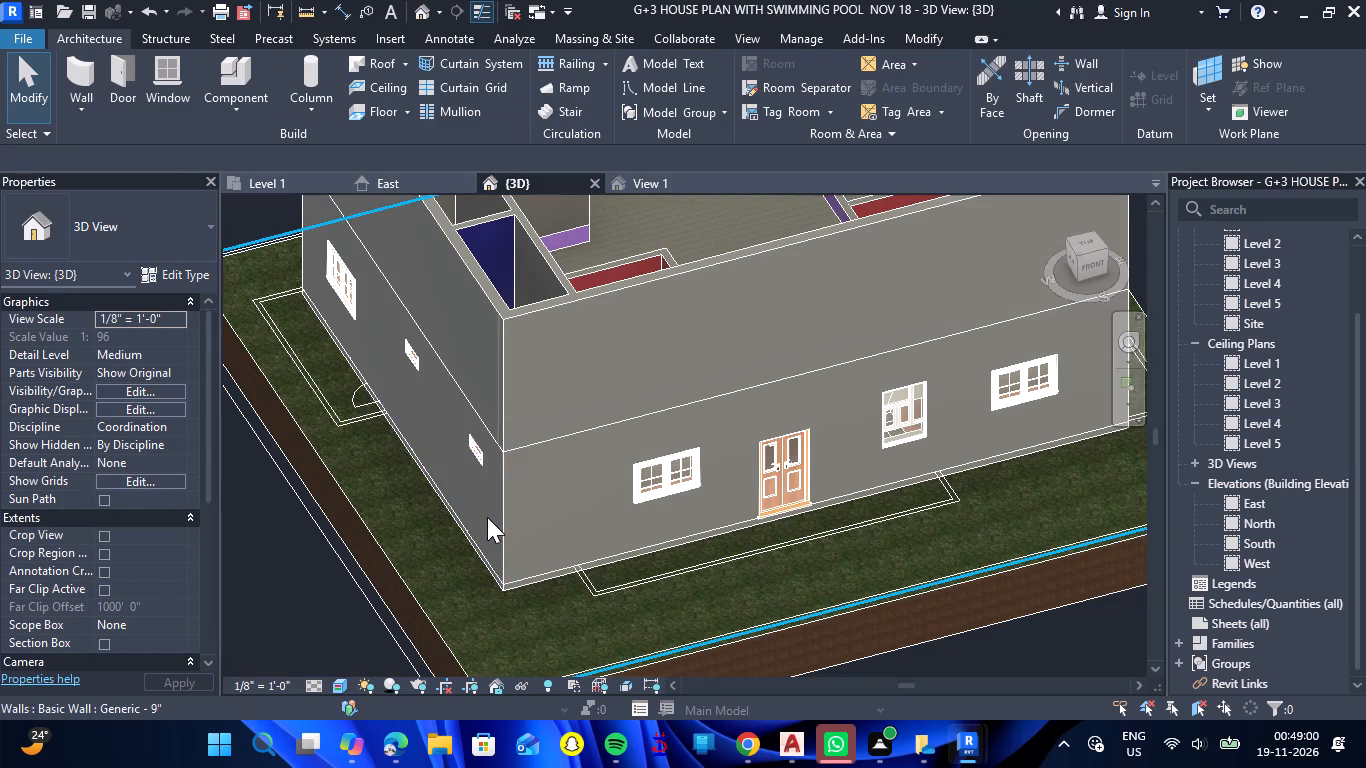
Undo the temporary hide changes and the base constraint change on the Generic - 6" wall between the two WC+baths.
key("ctrl+z")
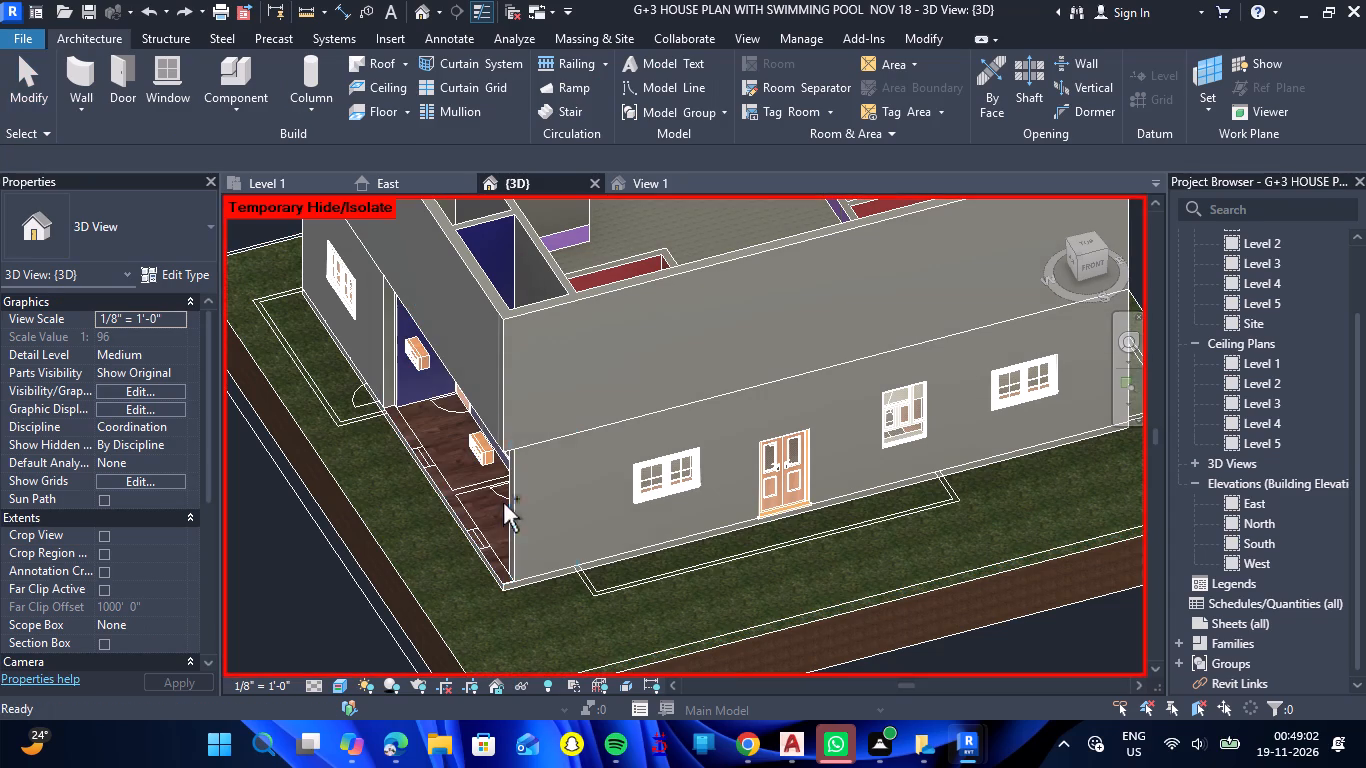
key("ctrl+z")
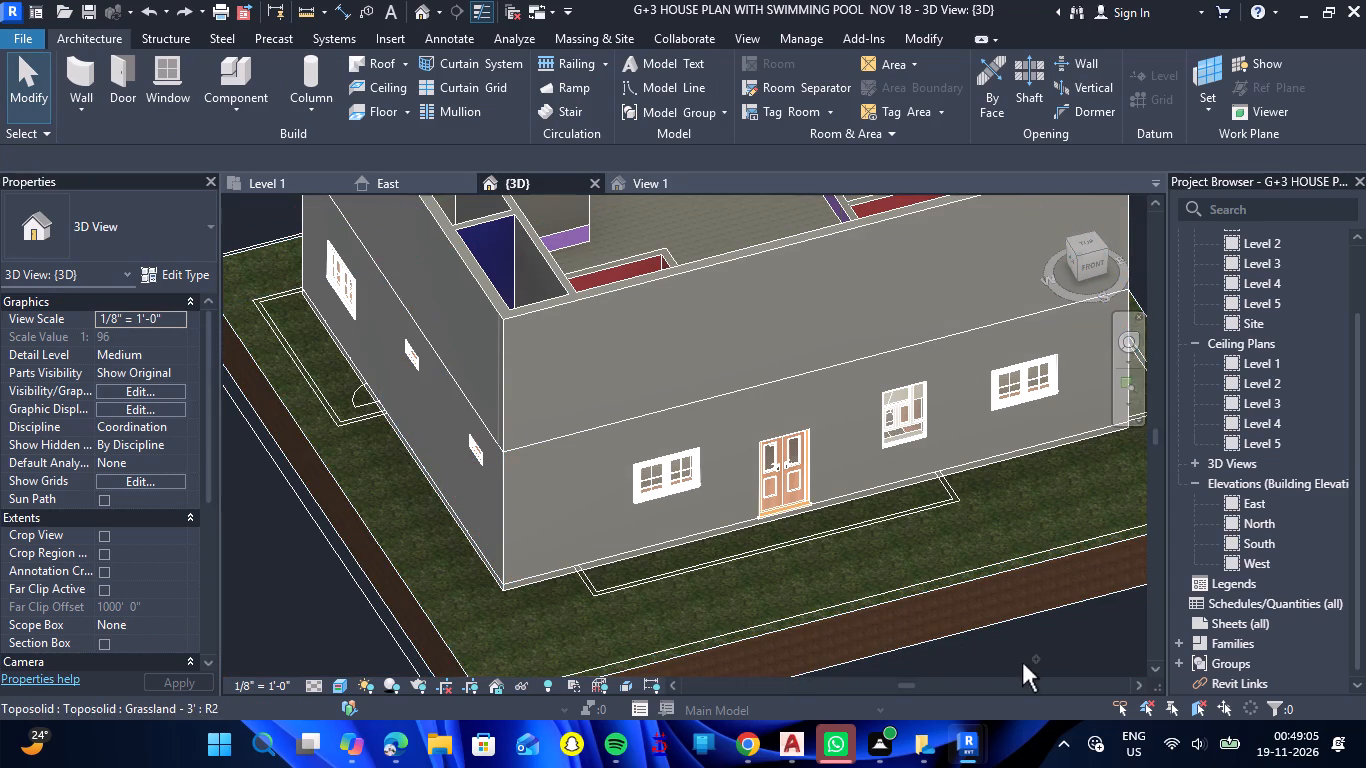
key("ctrl+z")
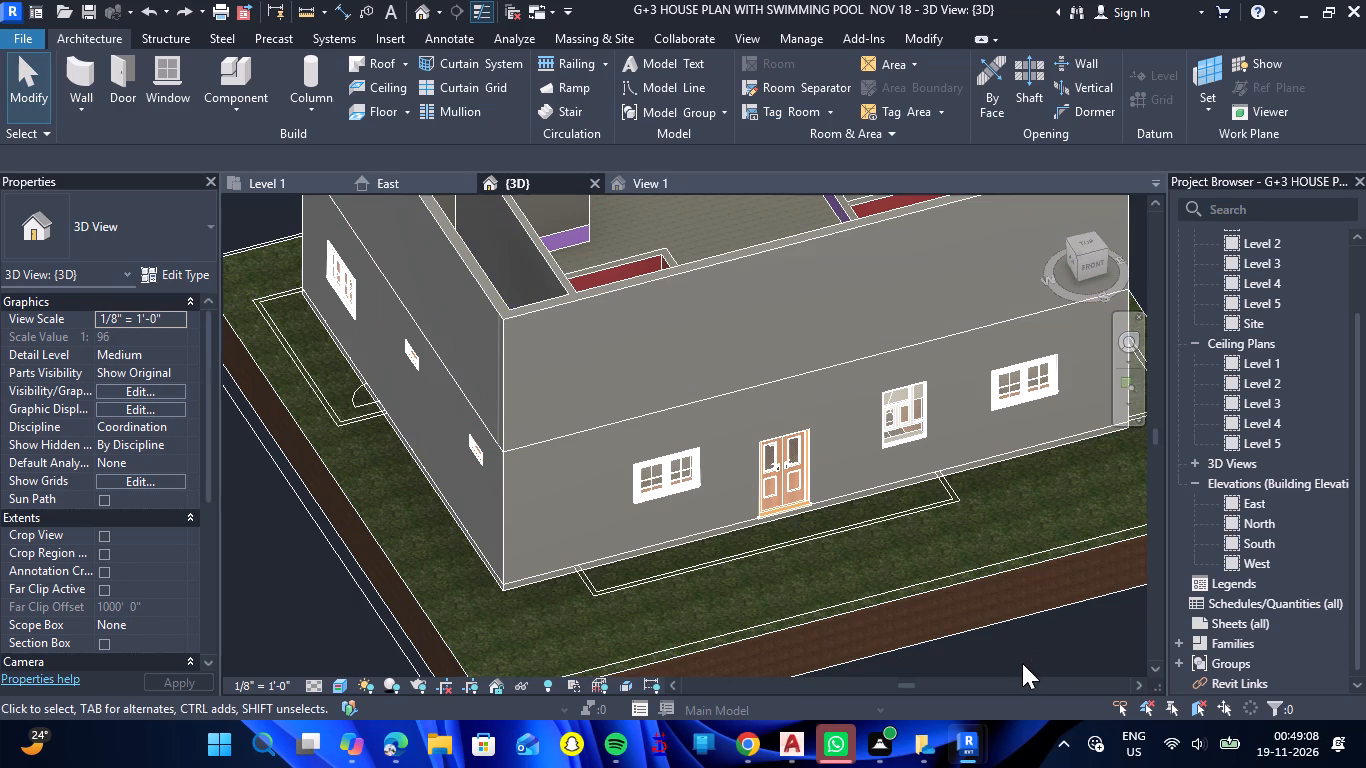
scroll(1022, 663, "down", 4)
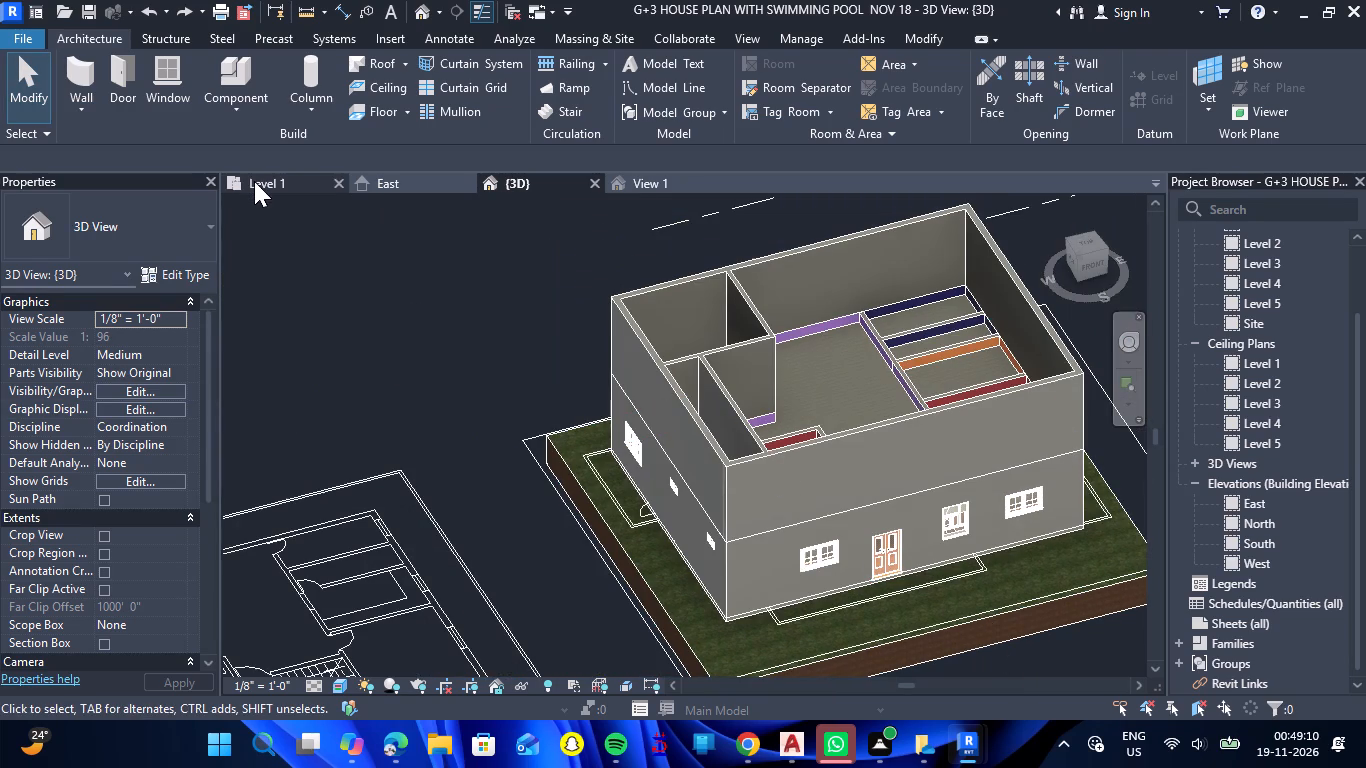
Draw a Level 2-based Generic - 6" wall, about 4'-6" long, between the two WC+baths from the west exterior wall to their east wall.
left_click(254, 181)
scroll(322, 396, "up", 2)
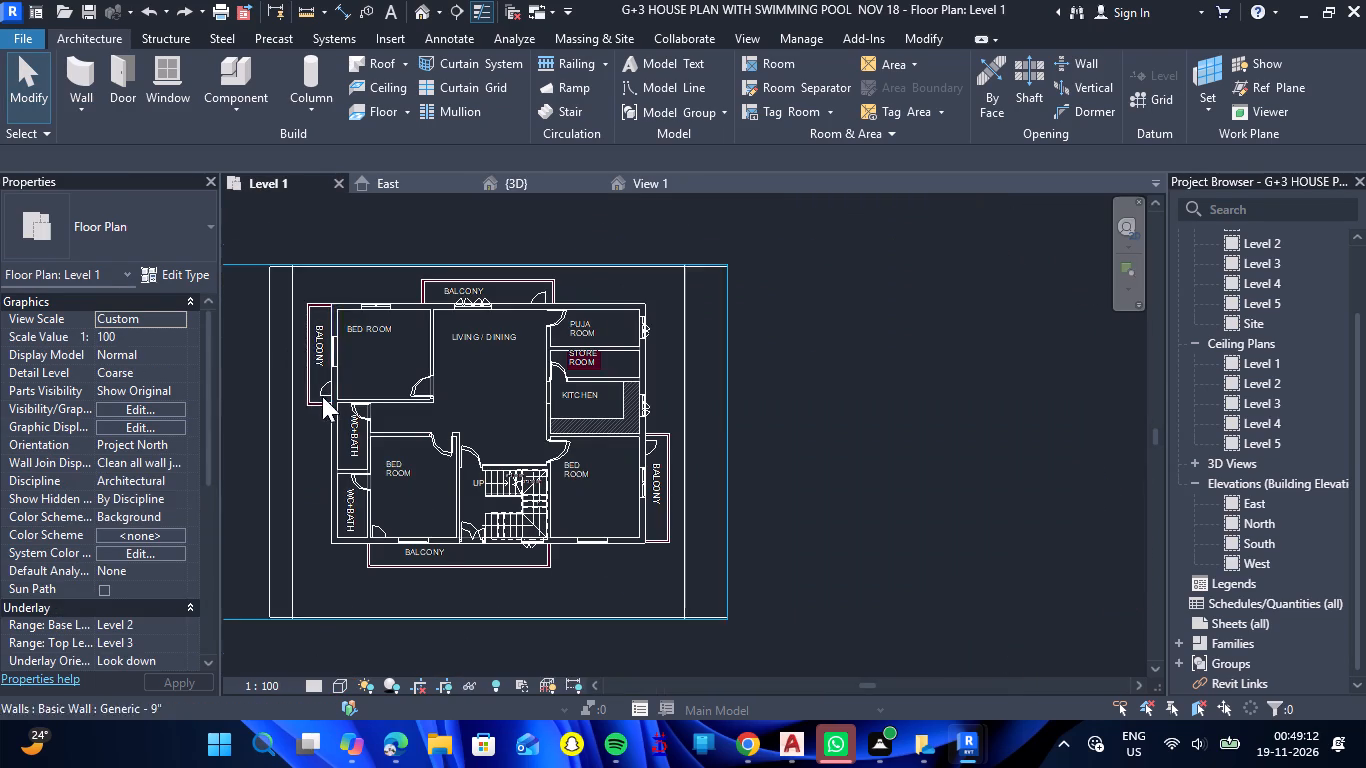
scroll(322, 396, "up", 2)
scroll(371, 569, "up", 6)
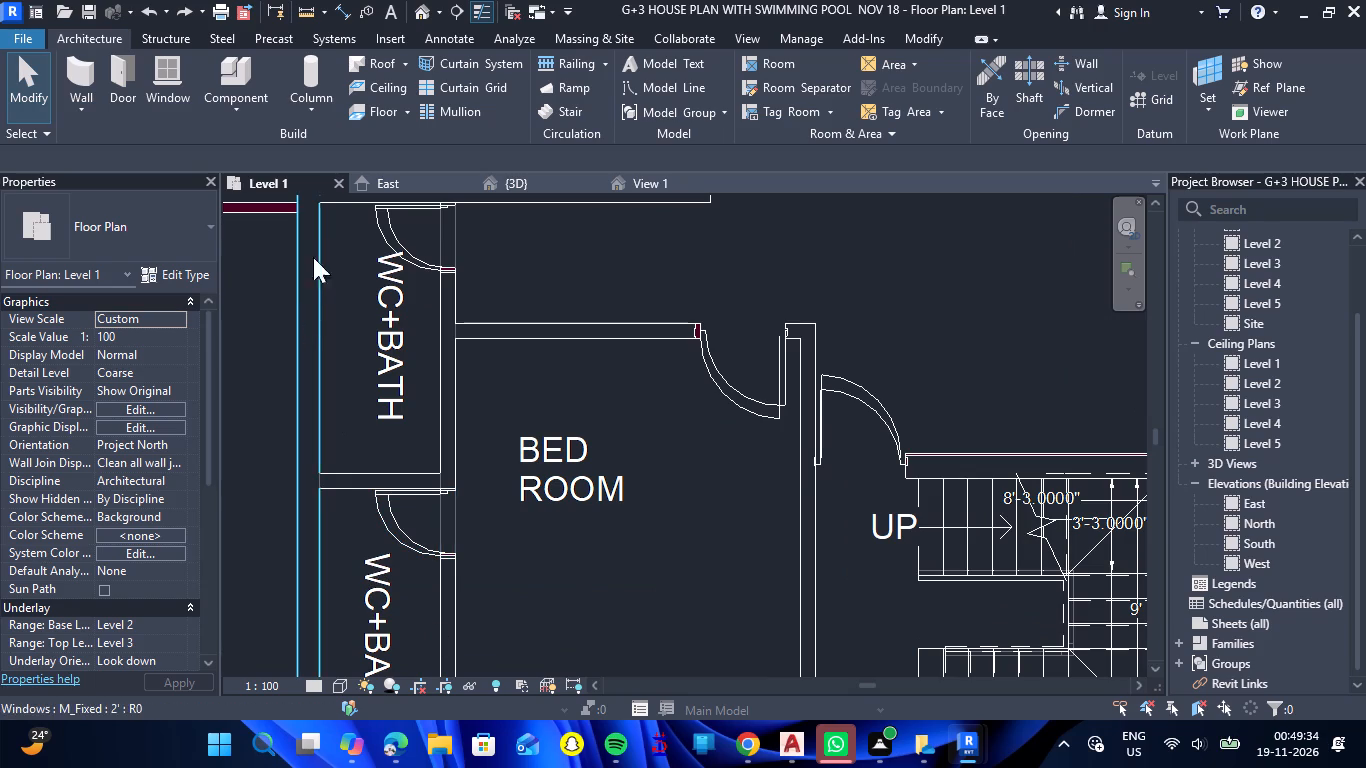
left_click(97, 92)
left_click(95, 86)
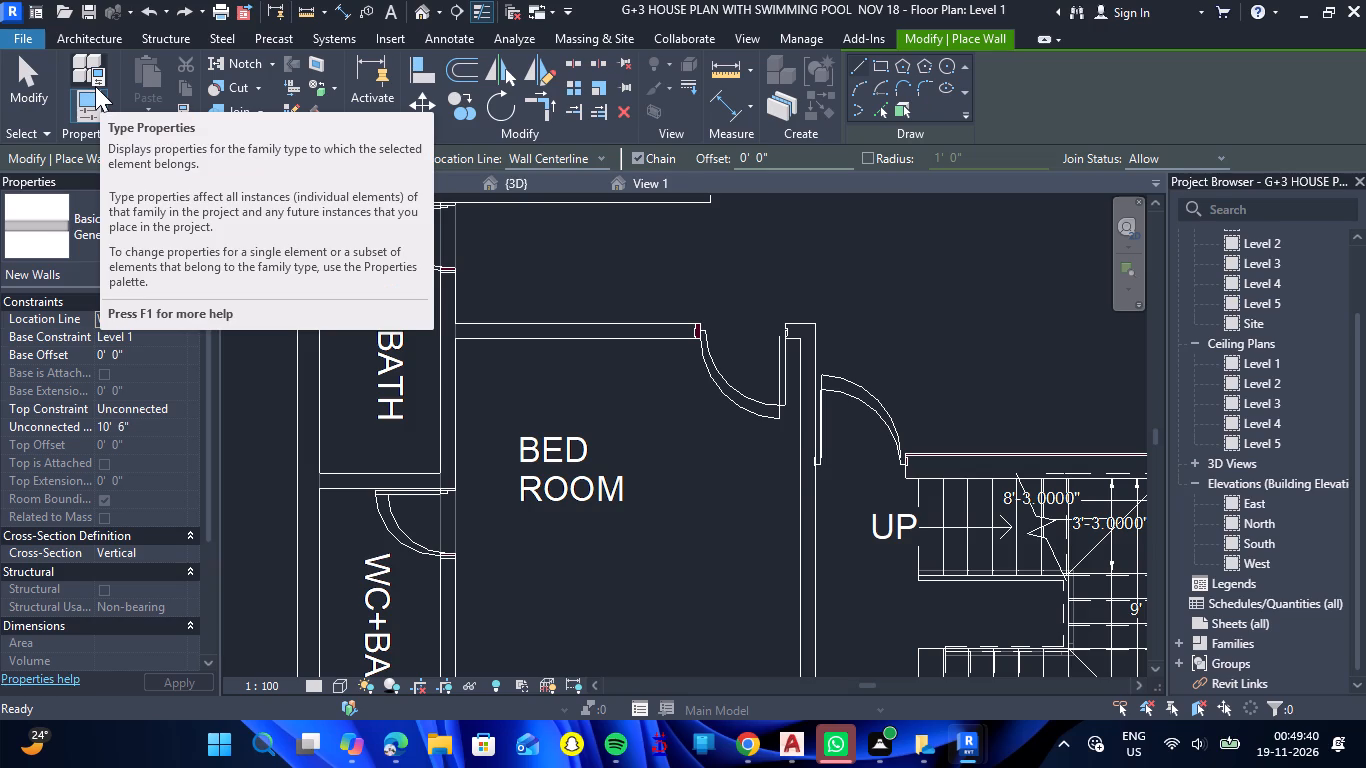
left_click(183, 340)
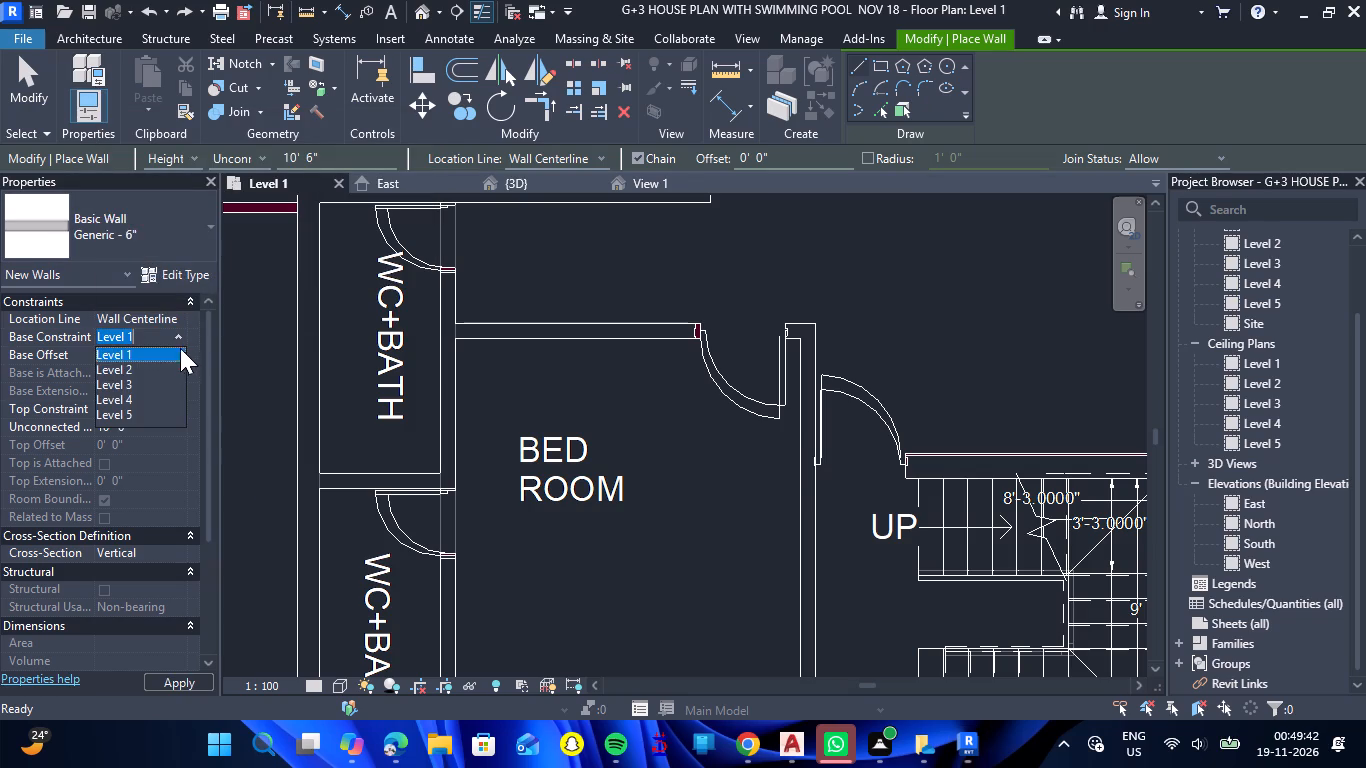
left_click(166, 373)
scroll(413, 366, "down", 2)
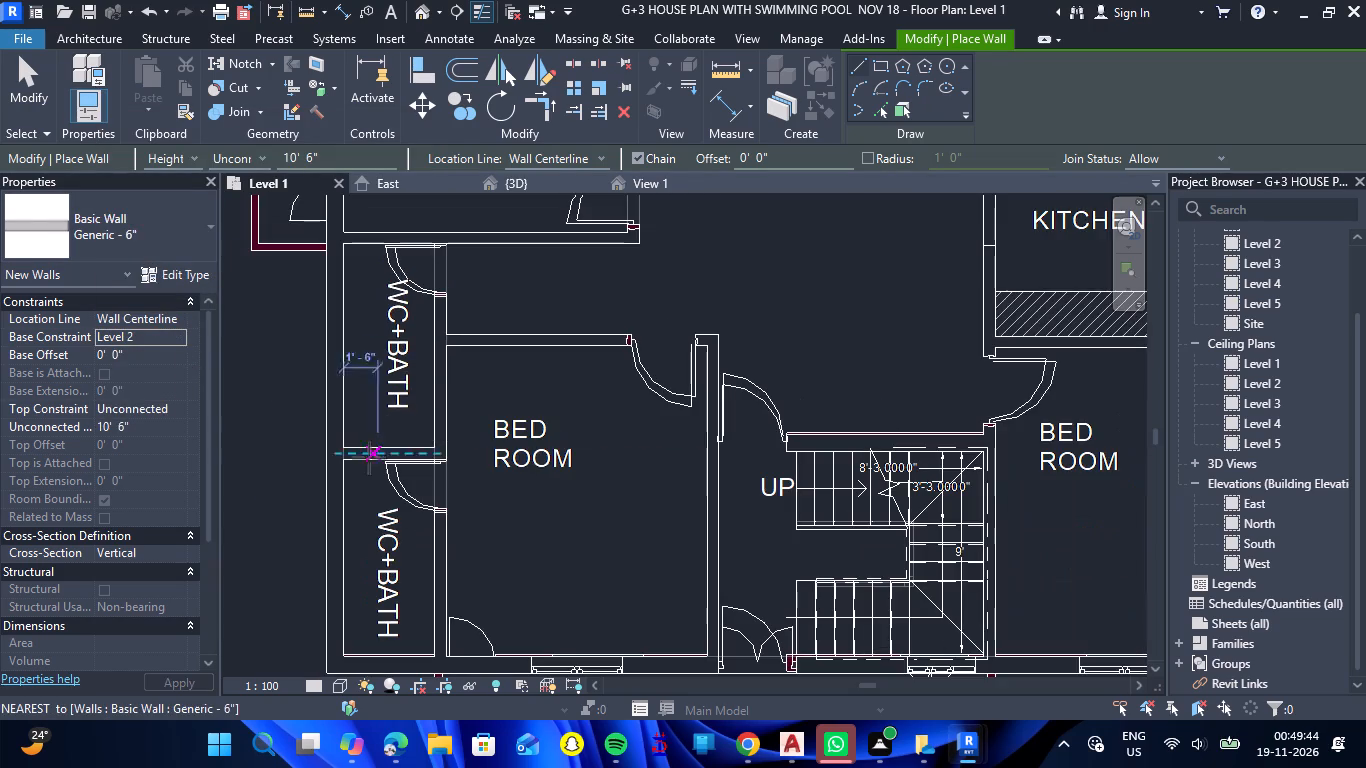
scroll(359, 462, "up", 8)
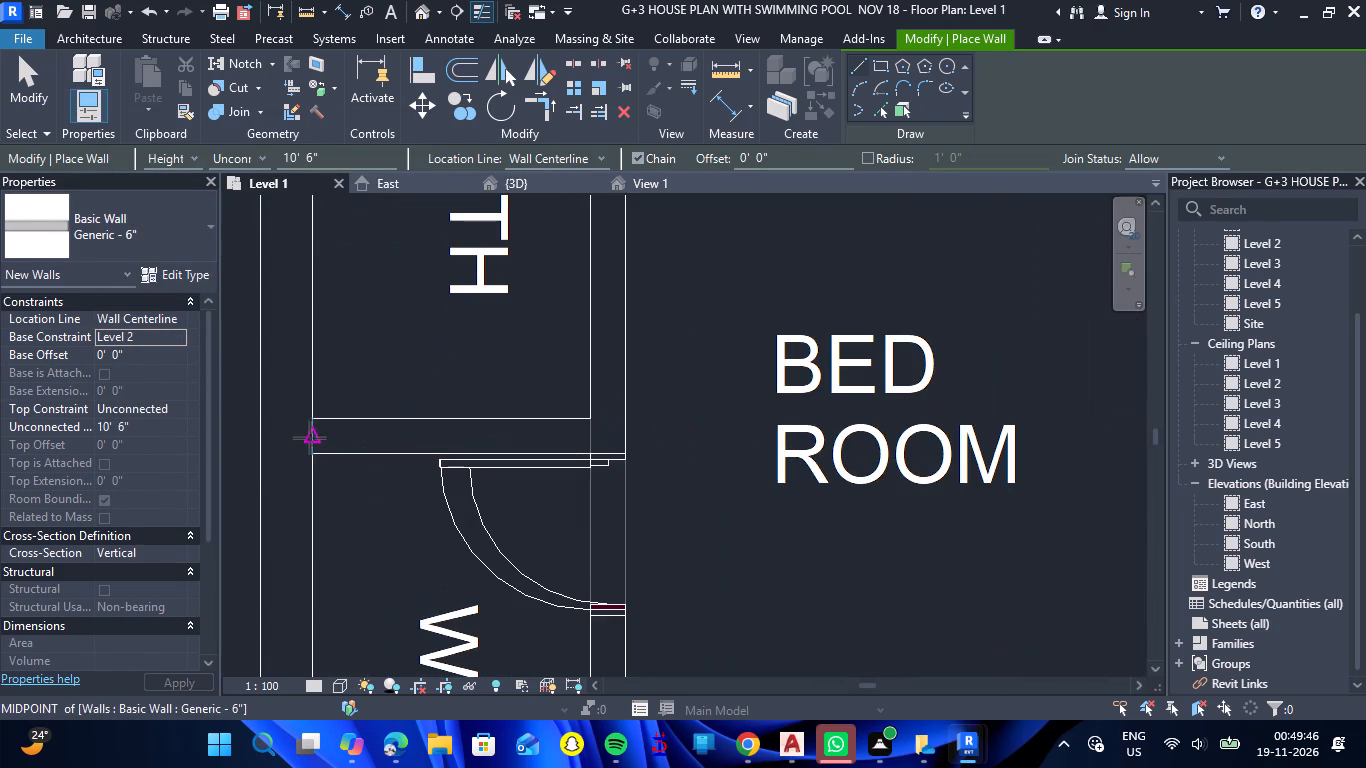
left_click(310, 438)
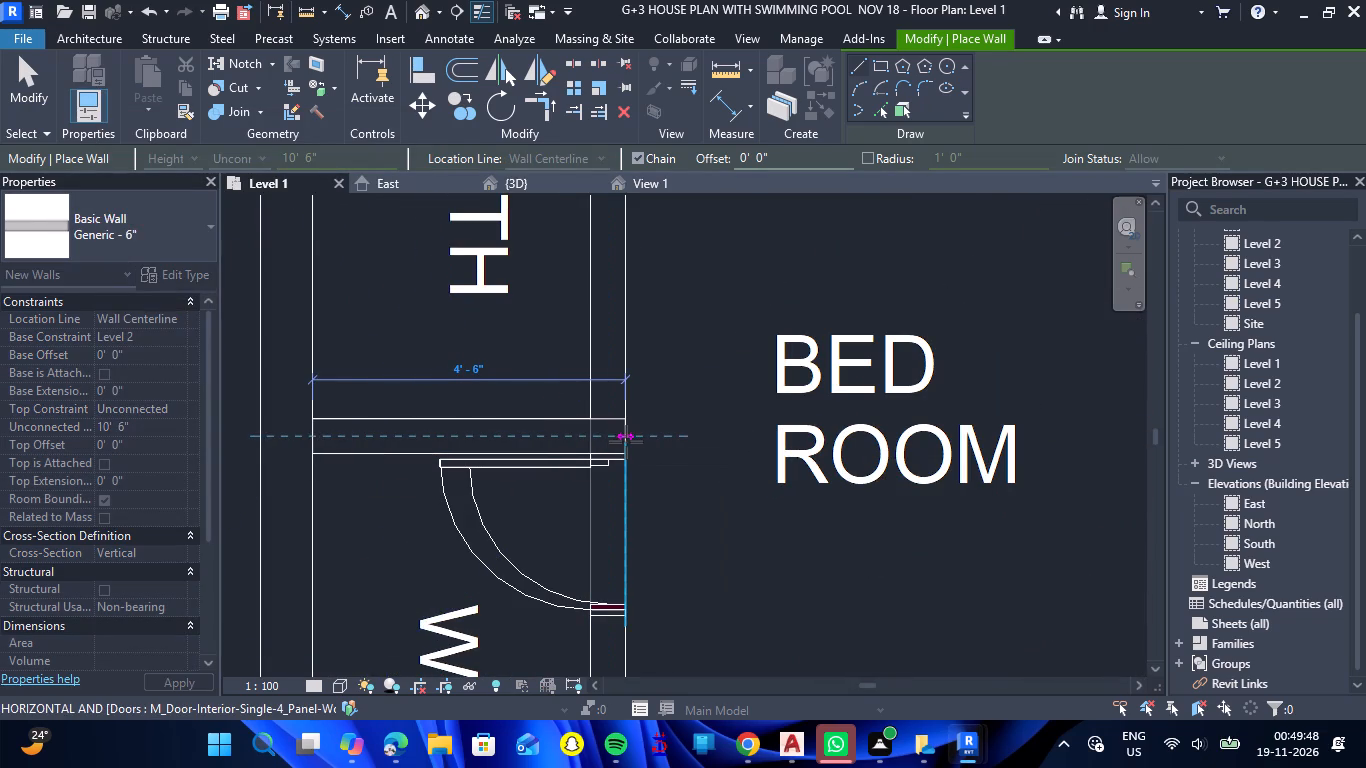
left_click(623, 437)
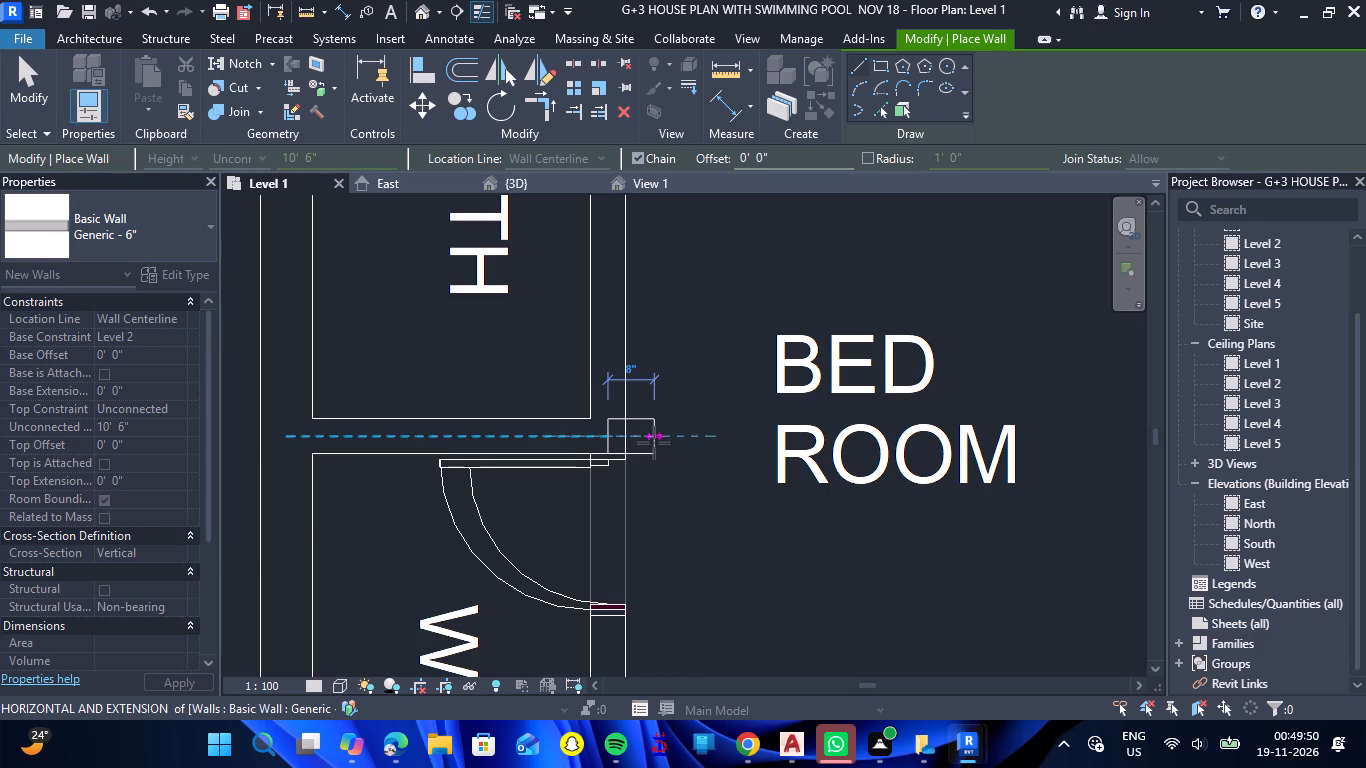
key("Escape")
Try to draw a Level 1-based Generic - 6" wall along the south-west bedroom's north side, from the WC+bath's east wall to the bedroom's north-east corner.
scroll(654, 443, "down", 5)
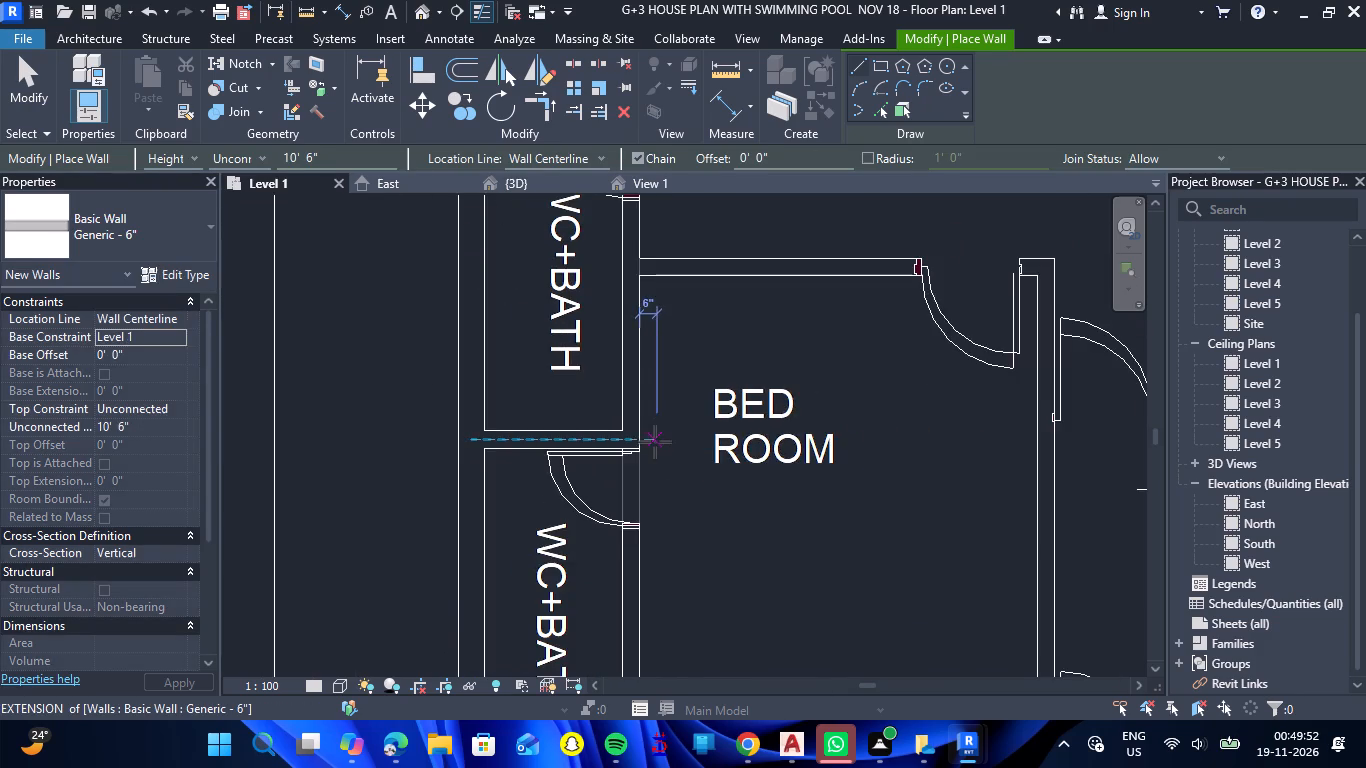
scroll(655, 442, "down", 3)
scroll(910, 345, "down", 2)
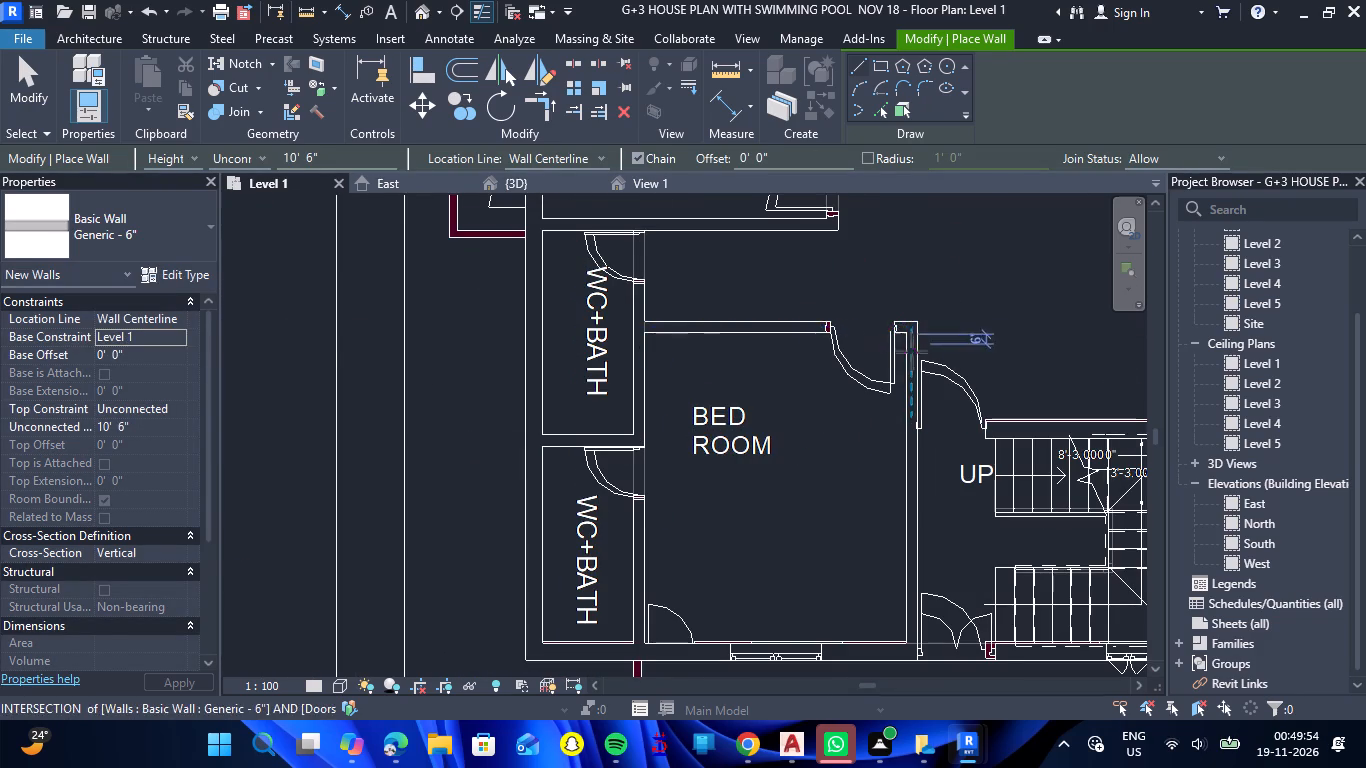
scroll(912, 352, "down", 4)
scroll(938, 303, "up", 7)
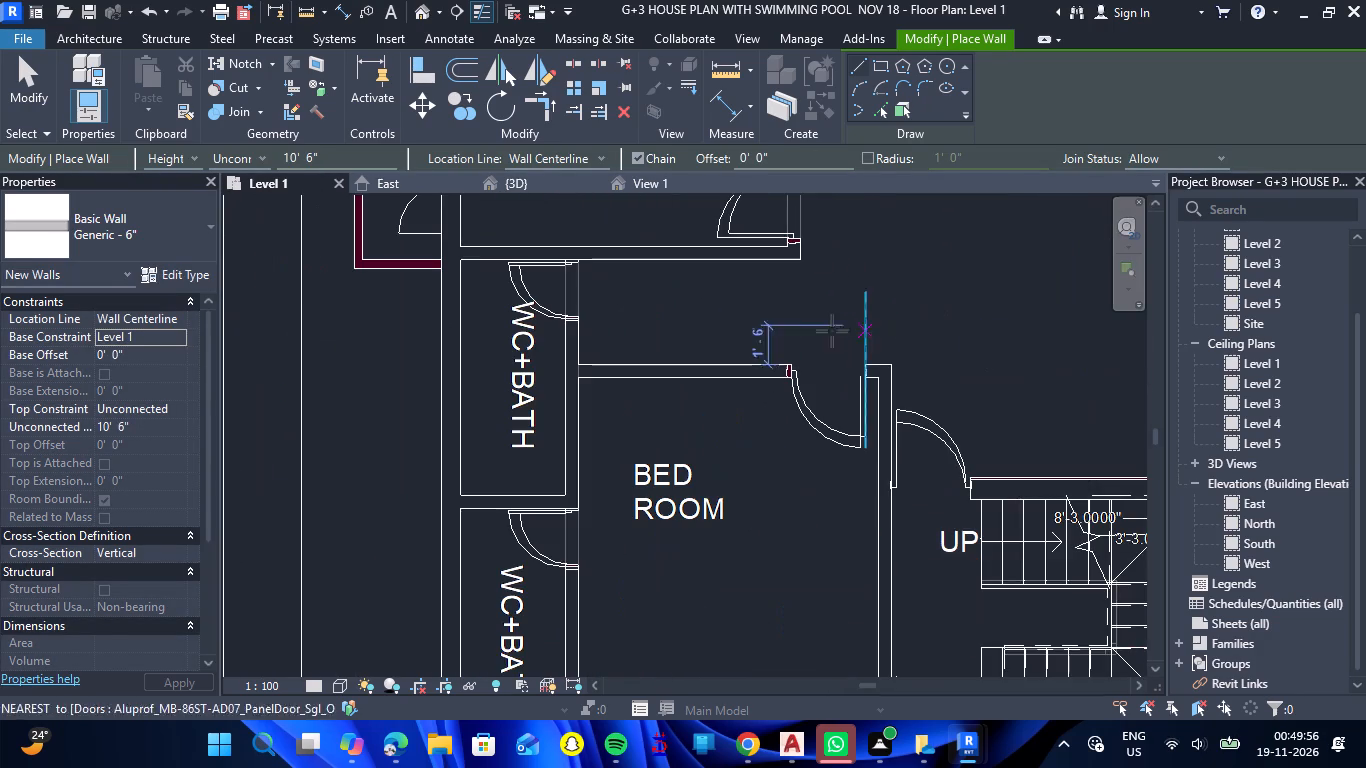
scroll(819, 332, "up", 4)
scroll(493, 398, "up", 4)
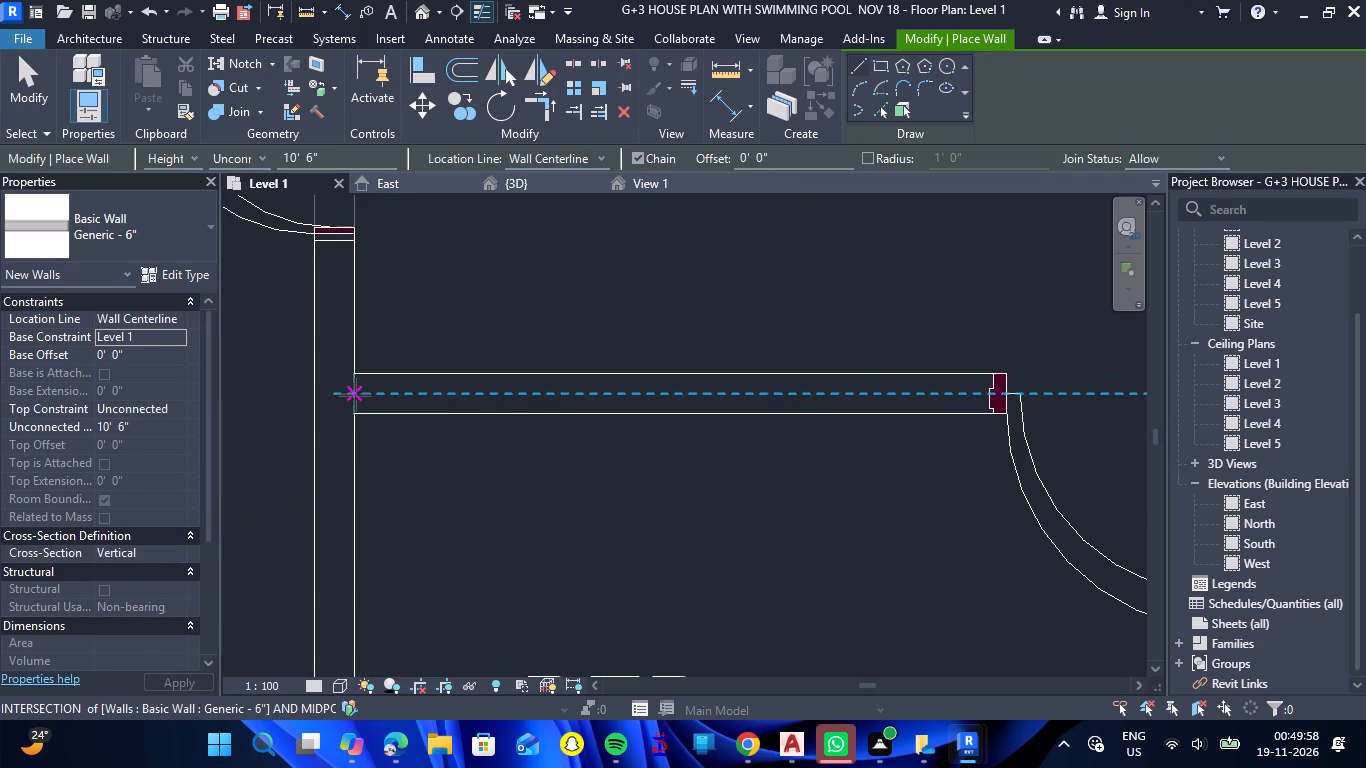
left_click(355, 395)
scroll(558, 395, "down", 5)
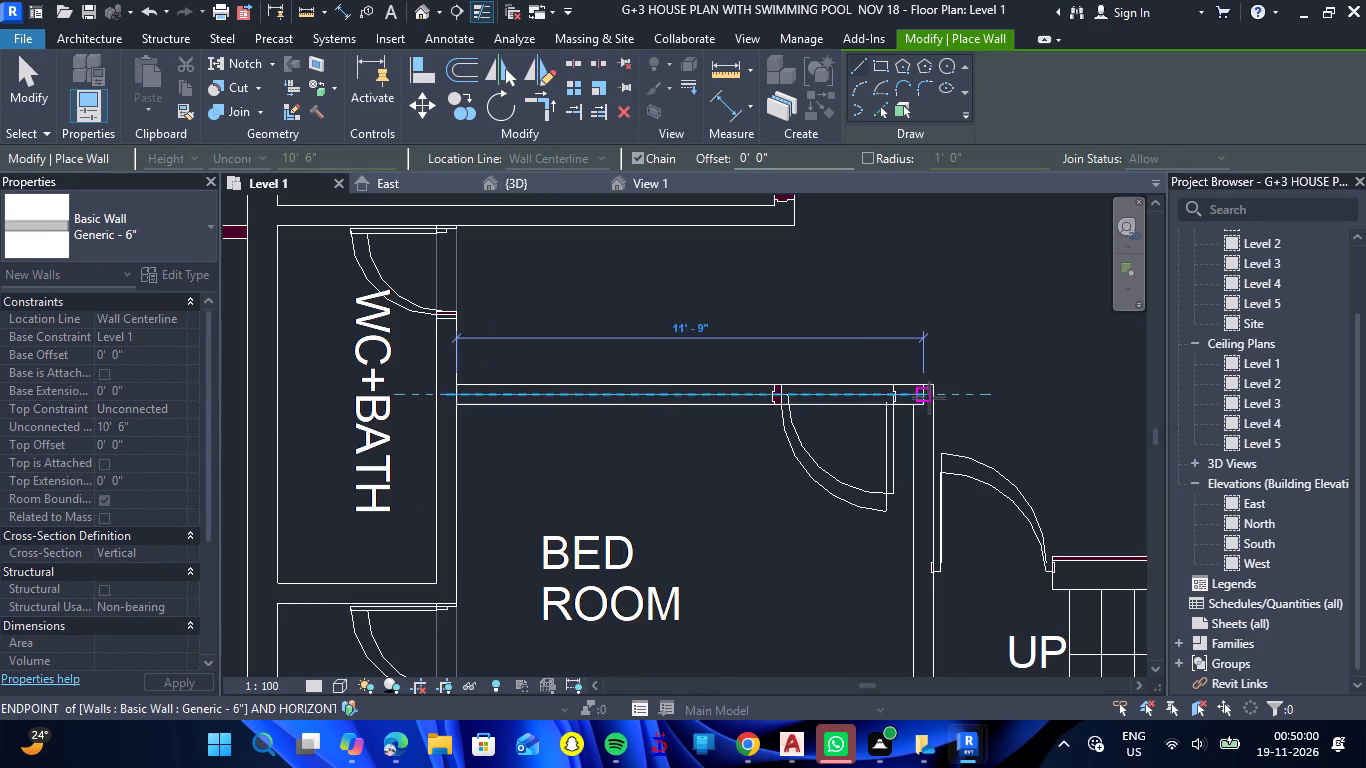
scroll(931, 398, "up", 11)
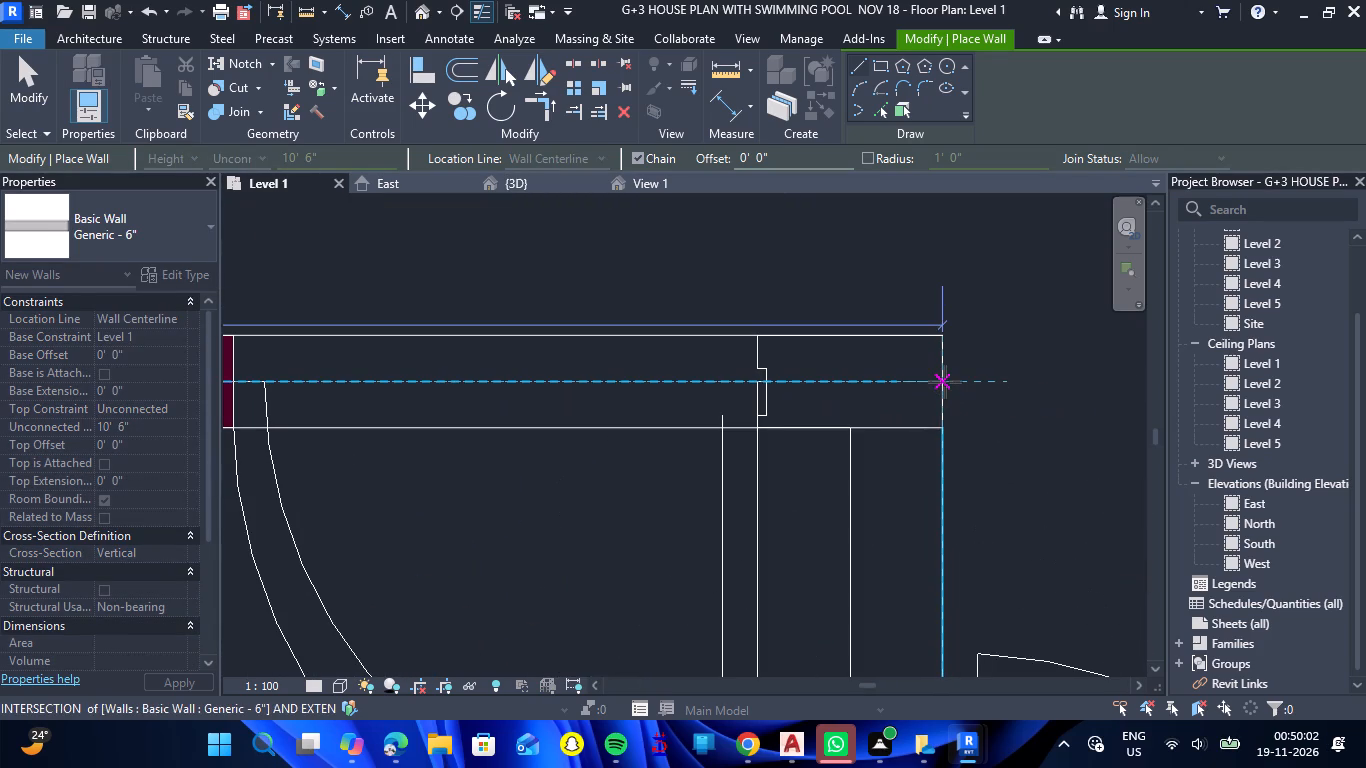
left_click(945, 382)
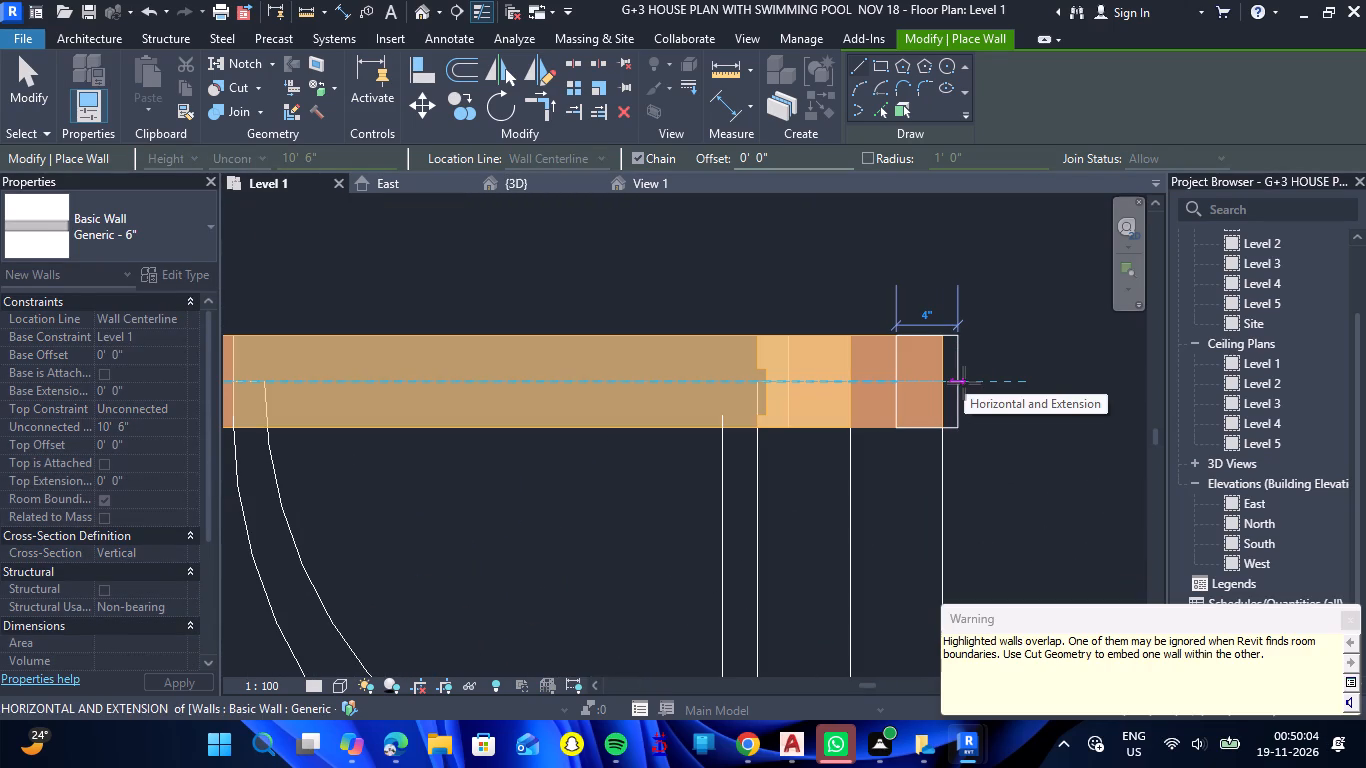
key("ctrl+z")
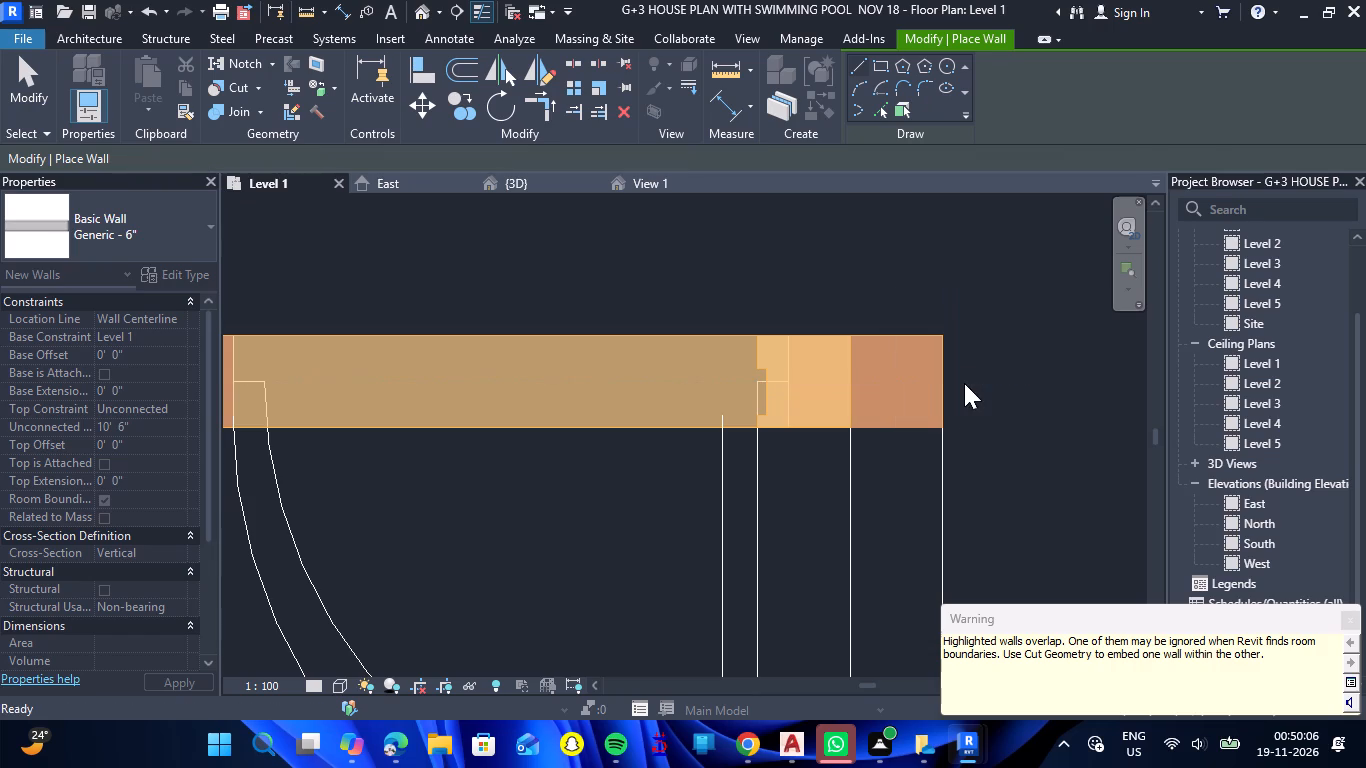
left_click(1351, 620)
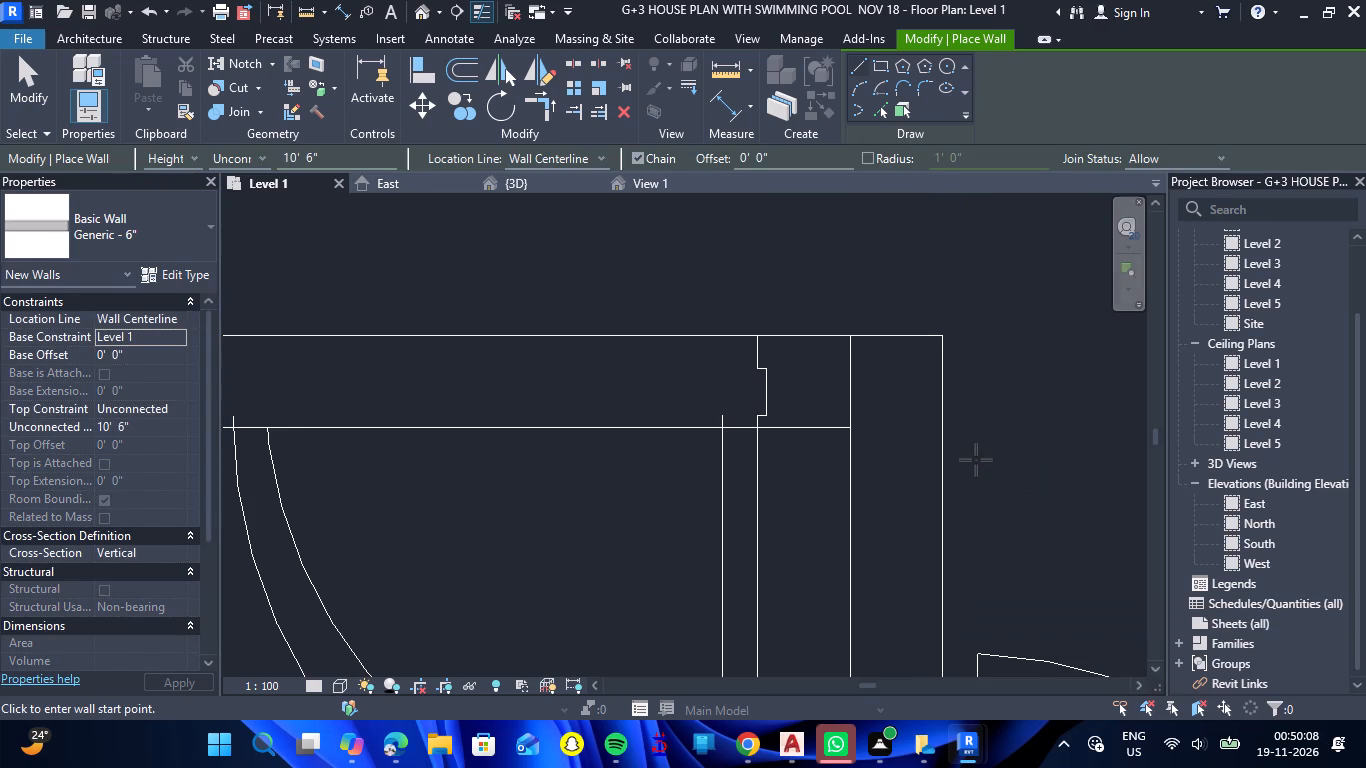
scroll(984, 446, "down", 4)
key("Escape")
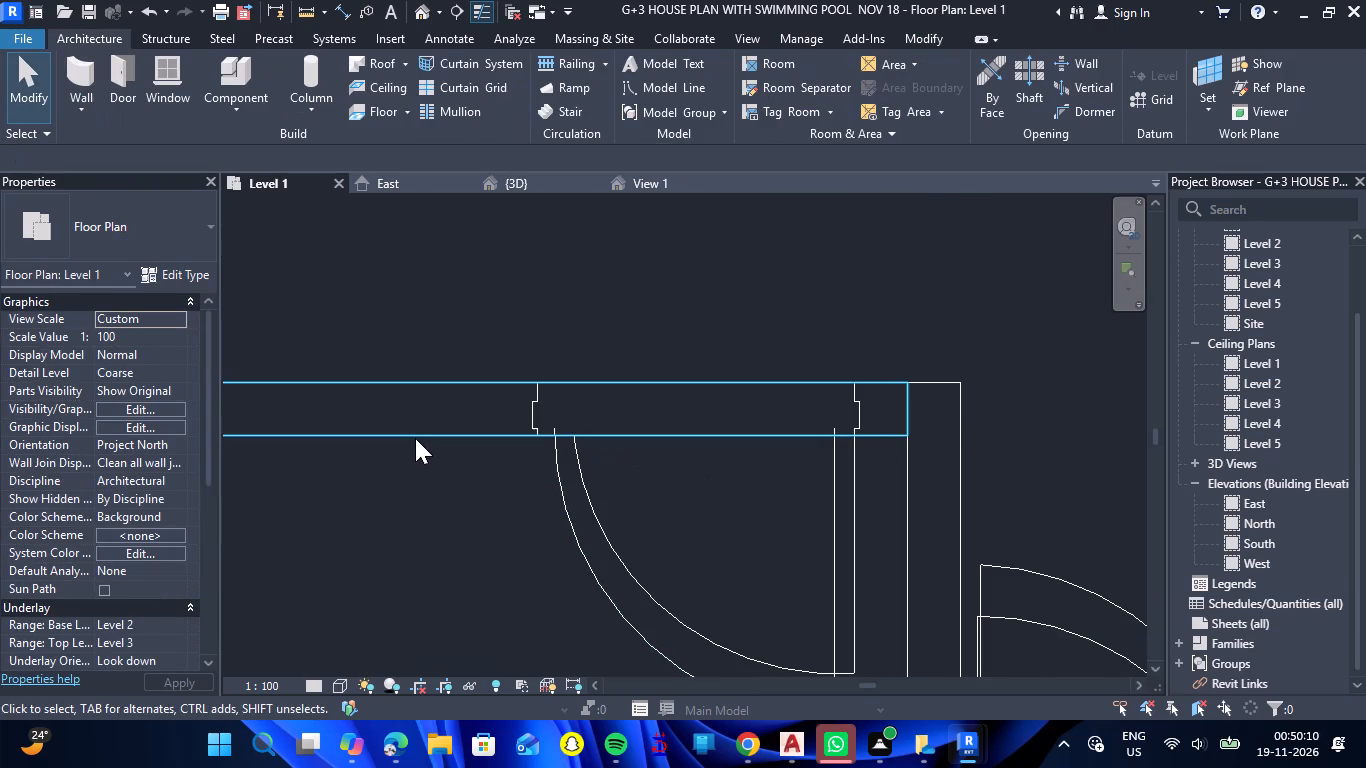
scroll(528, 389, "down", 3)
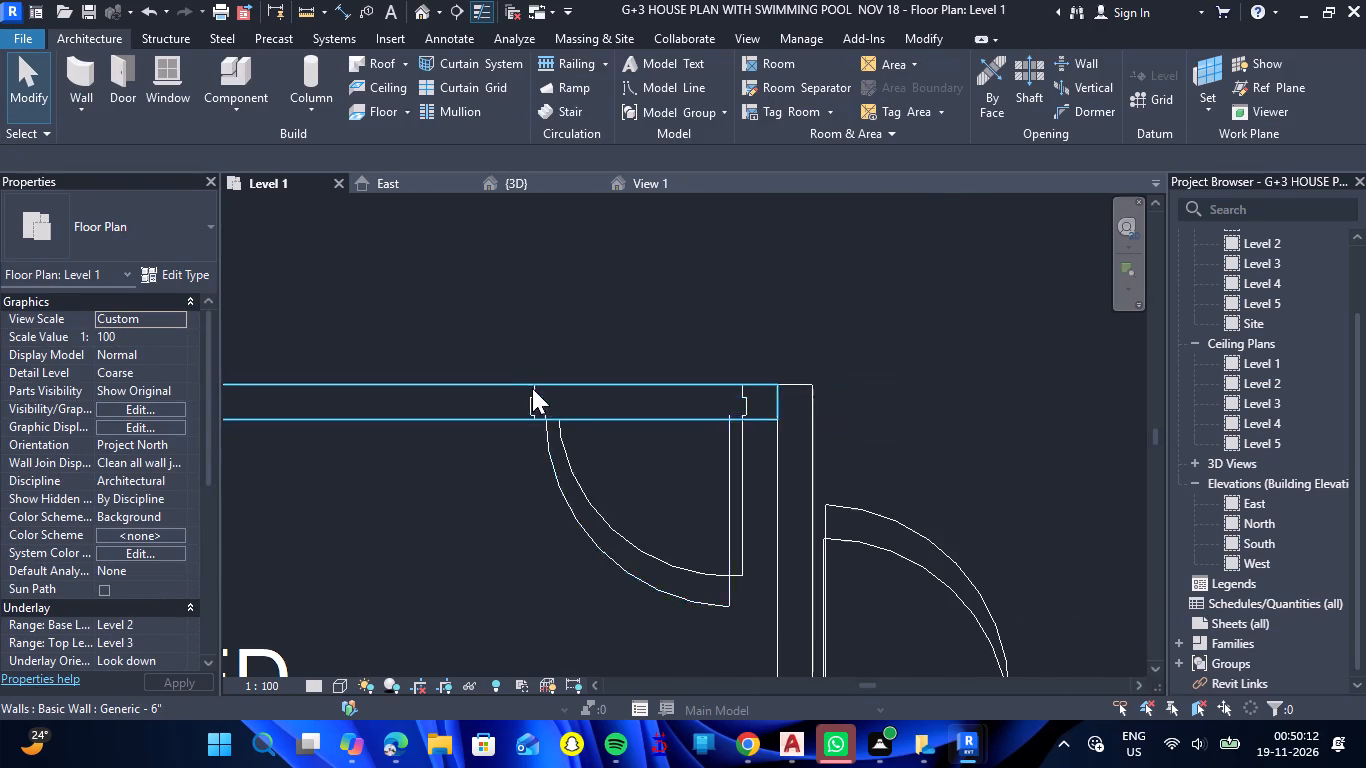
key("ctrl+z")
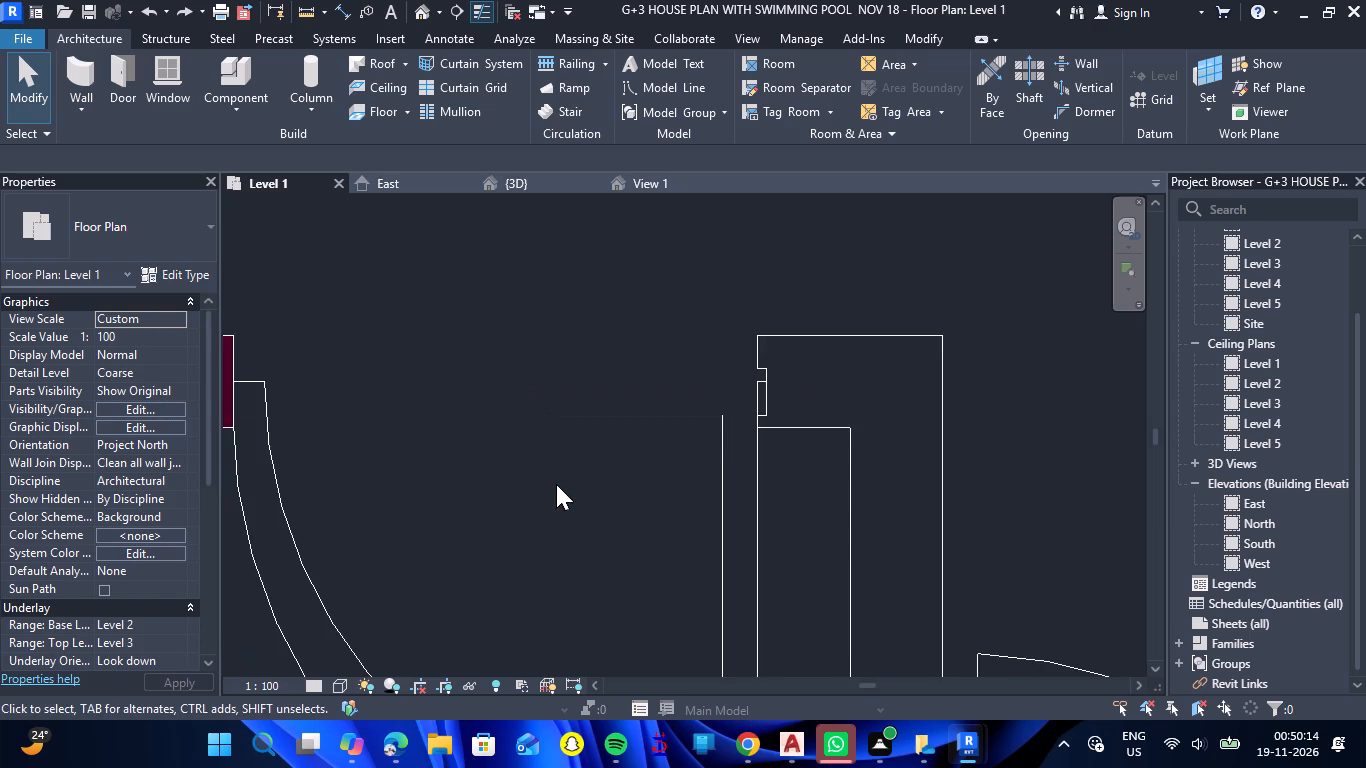
Draw a Level 2-based Generic - 6" wall, about 12'-3" long, along the south-west bedroom's north side from the WC+bath's east wall to the north-east corner.
scroll(568, 476, "down", 13)
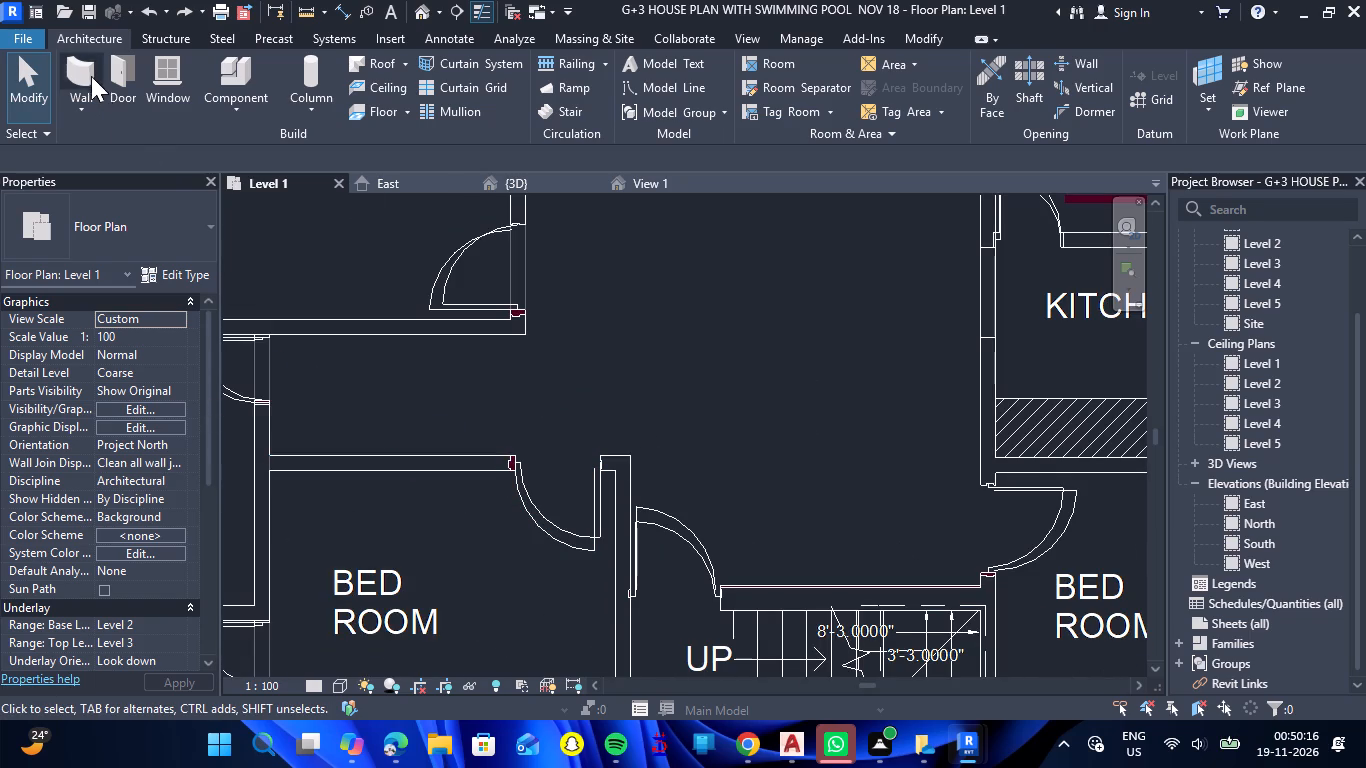
left_click(90, 74)
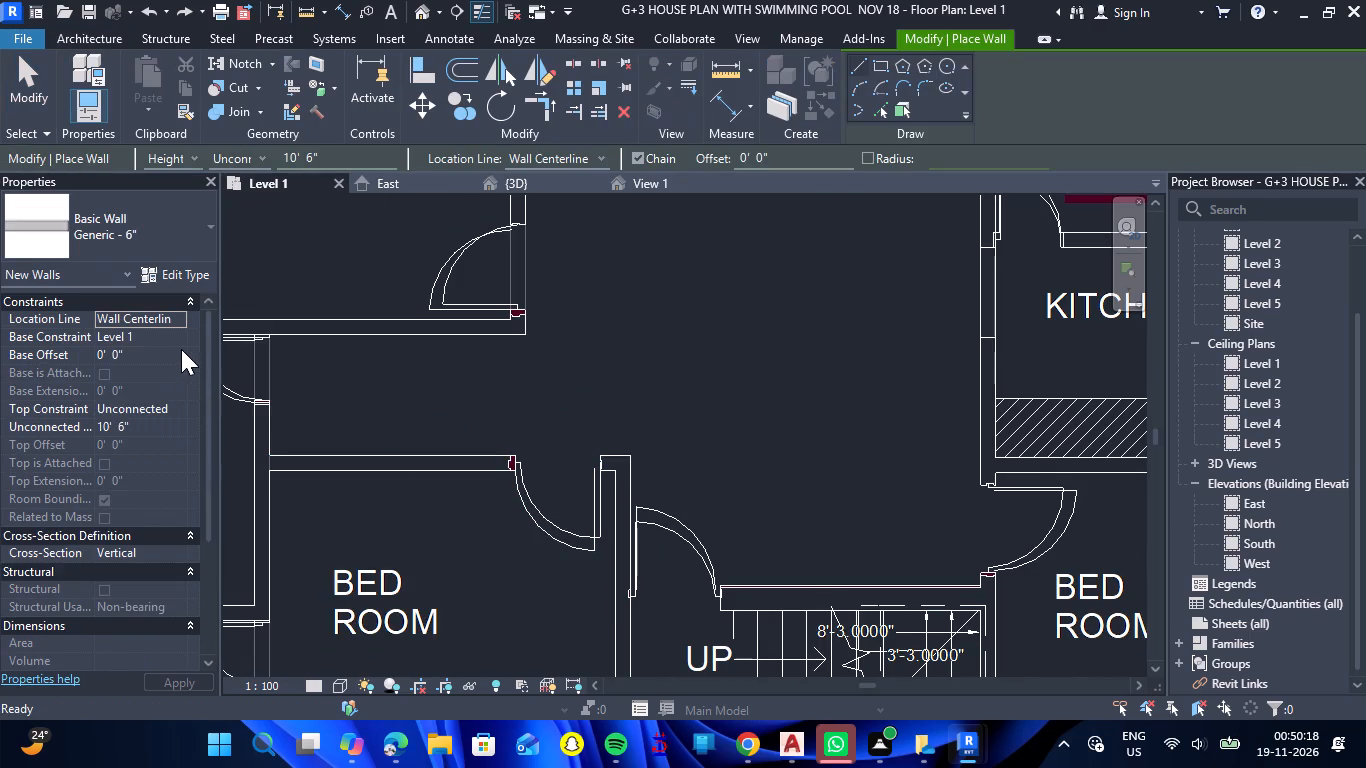
left_click(182, 343)
left_click(158, 368)
scroll(428, 407, "down", 5)
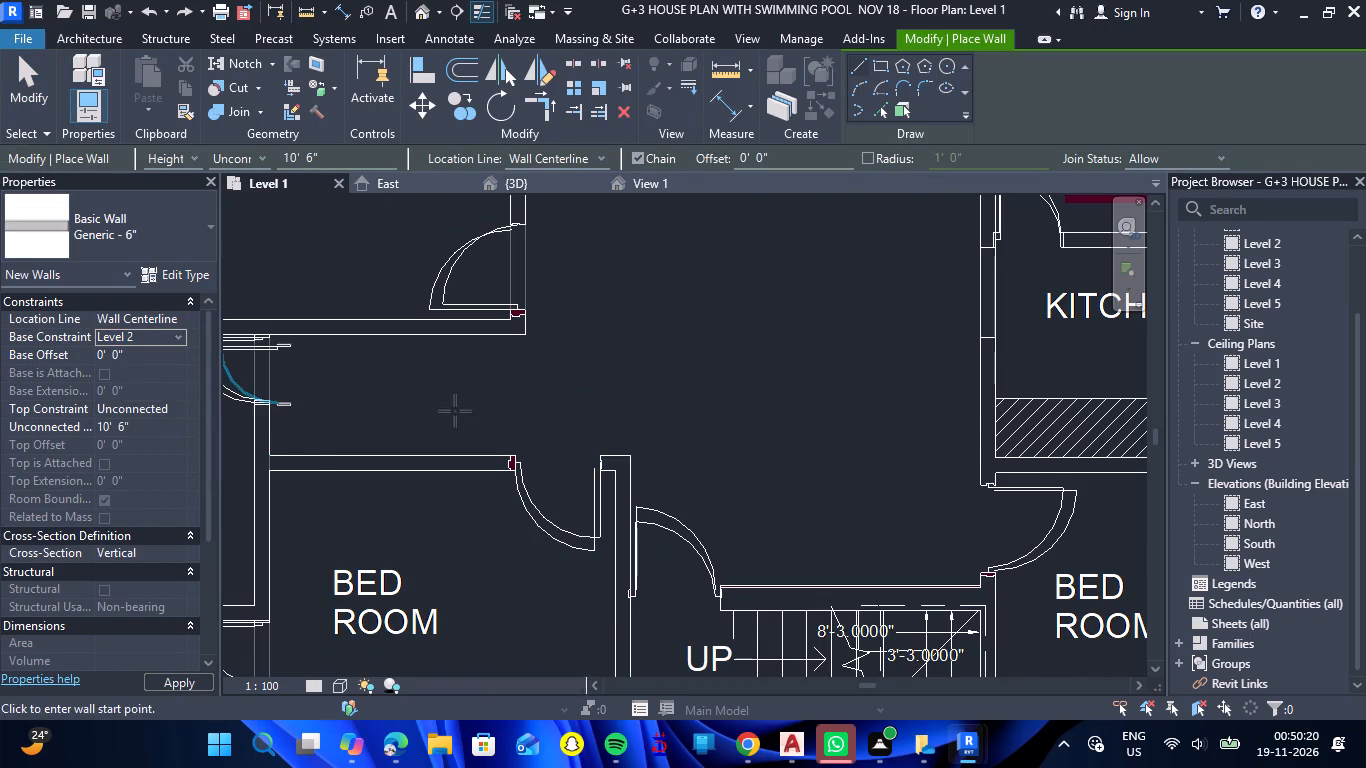
scroll(376, 439, "up", 10)
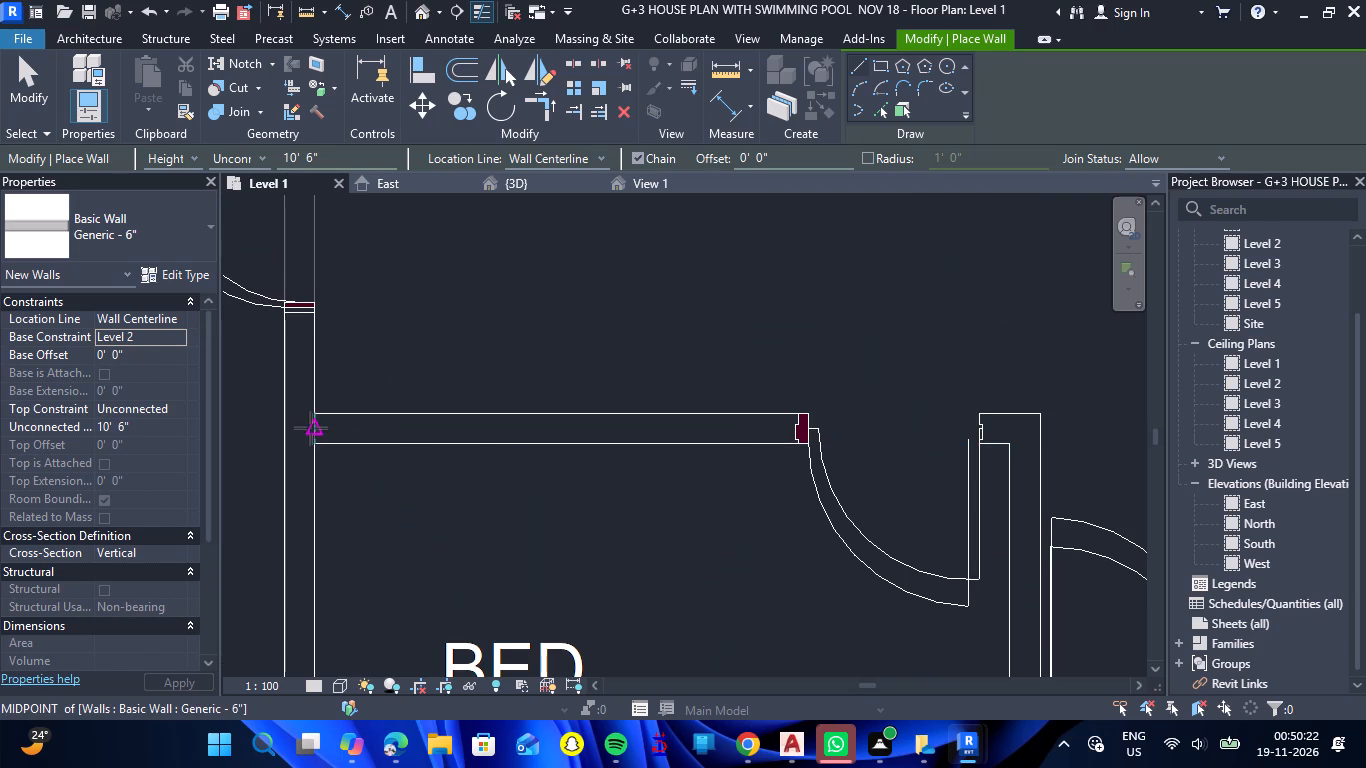
left_click(316, 429)
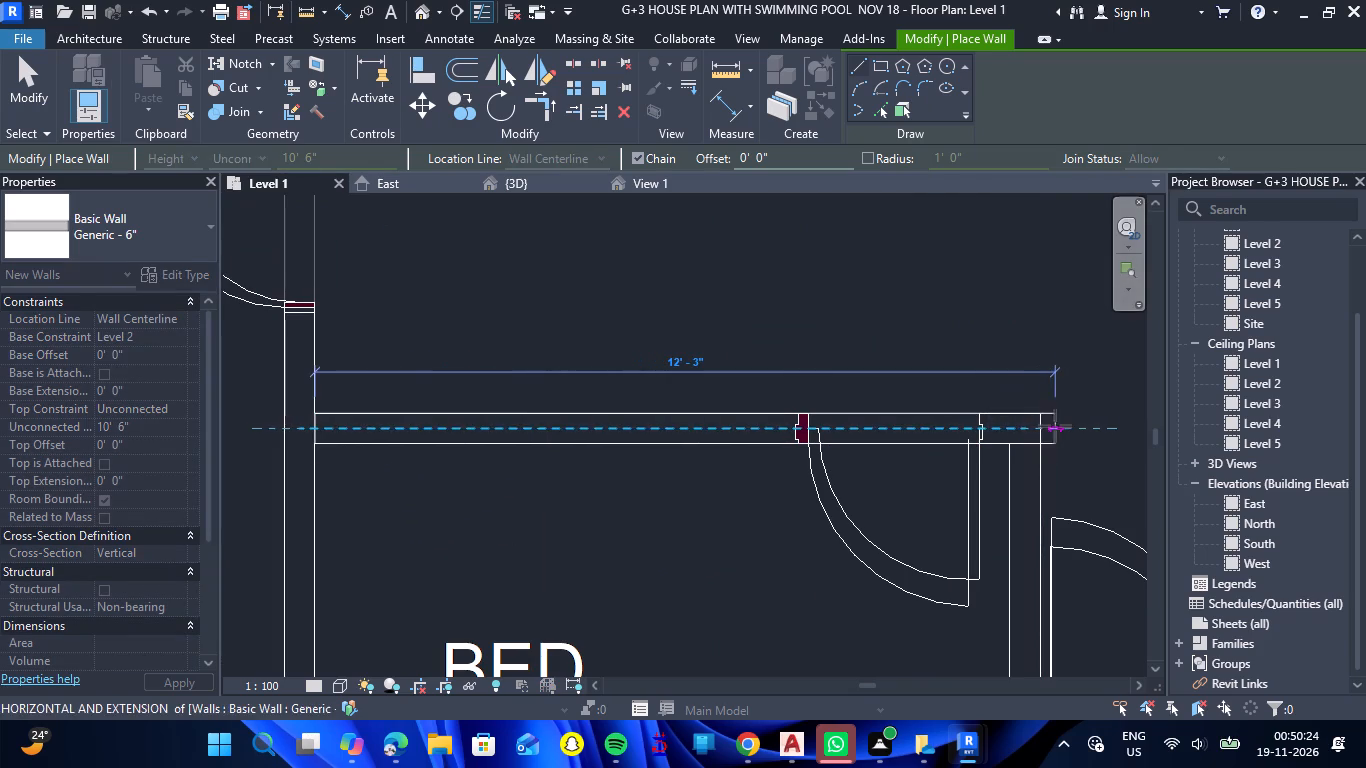
left_click(1042, 430)
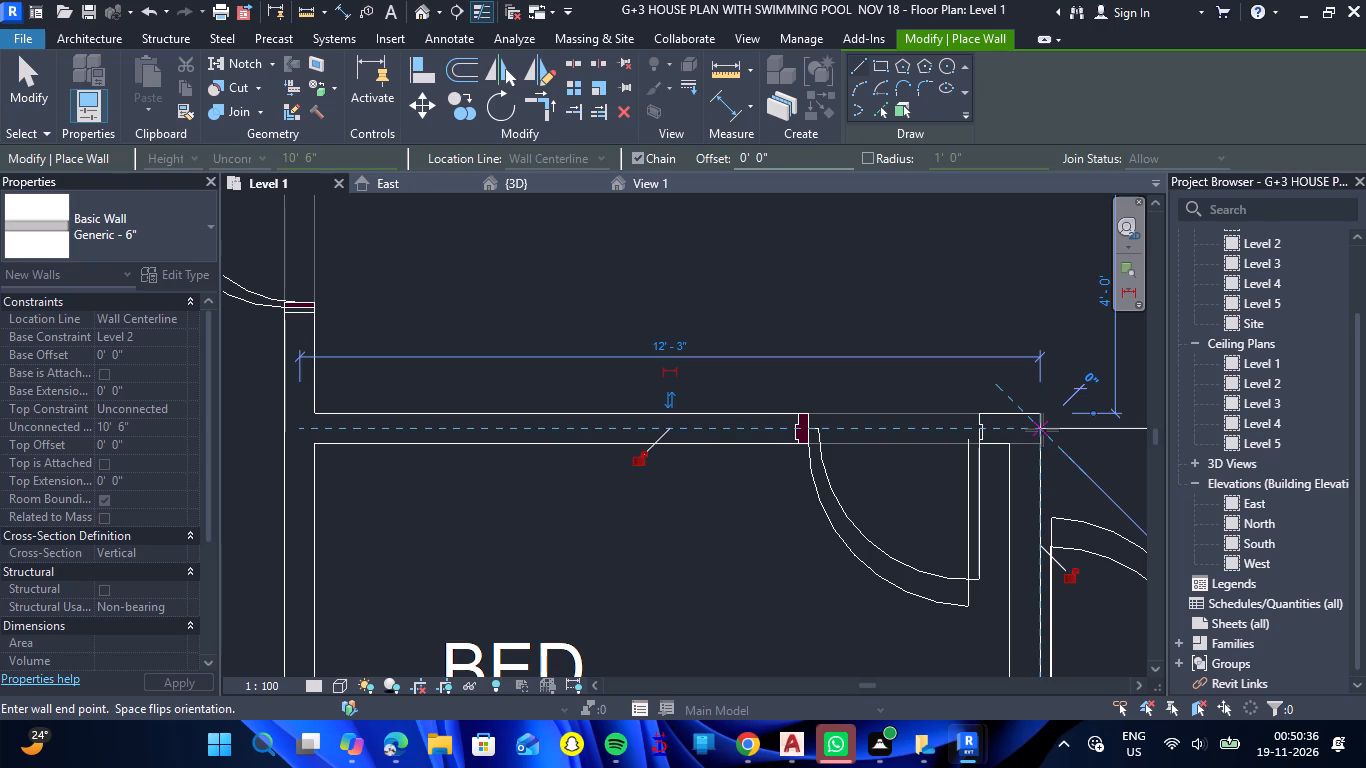
key("Escape")
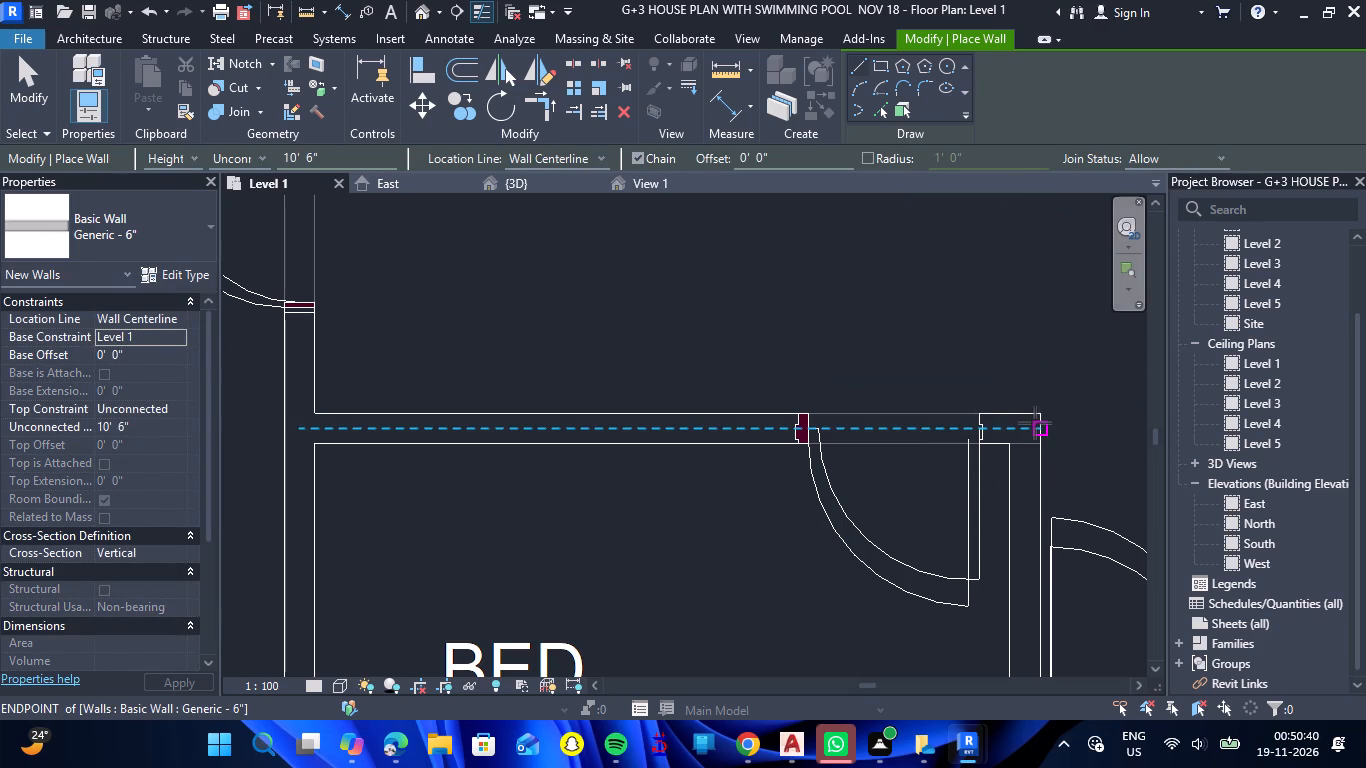
Draw a Level 2-based Generic - 6" wall along the south-west bedroom's east side, from its north-east corner to the south exterior wall.
left_click(179, 329)
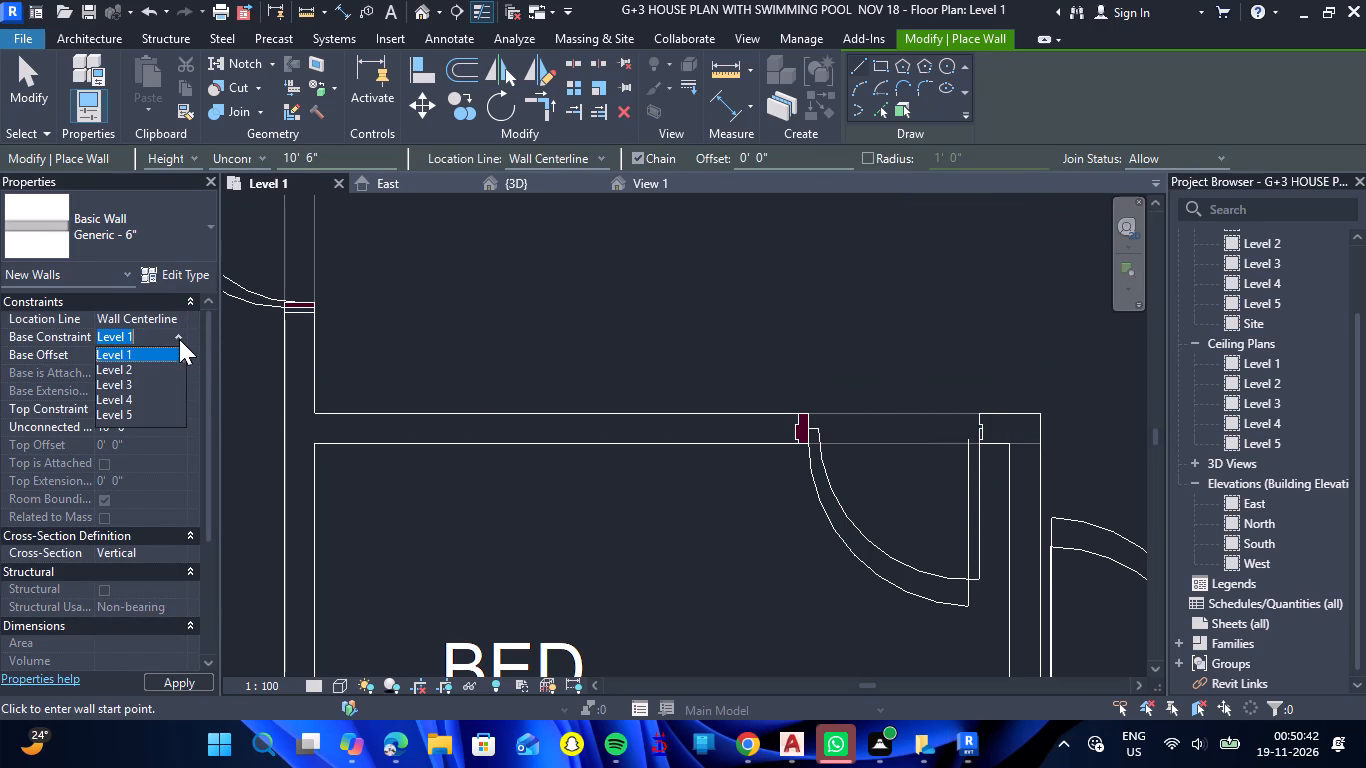
left_click(164, 366)
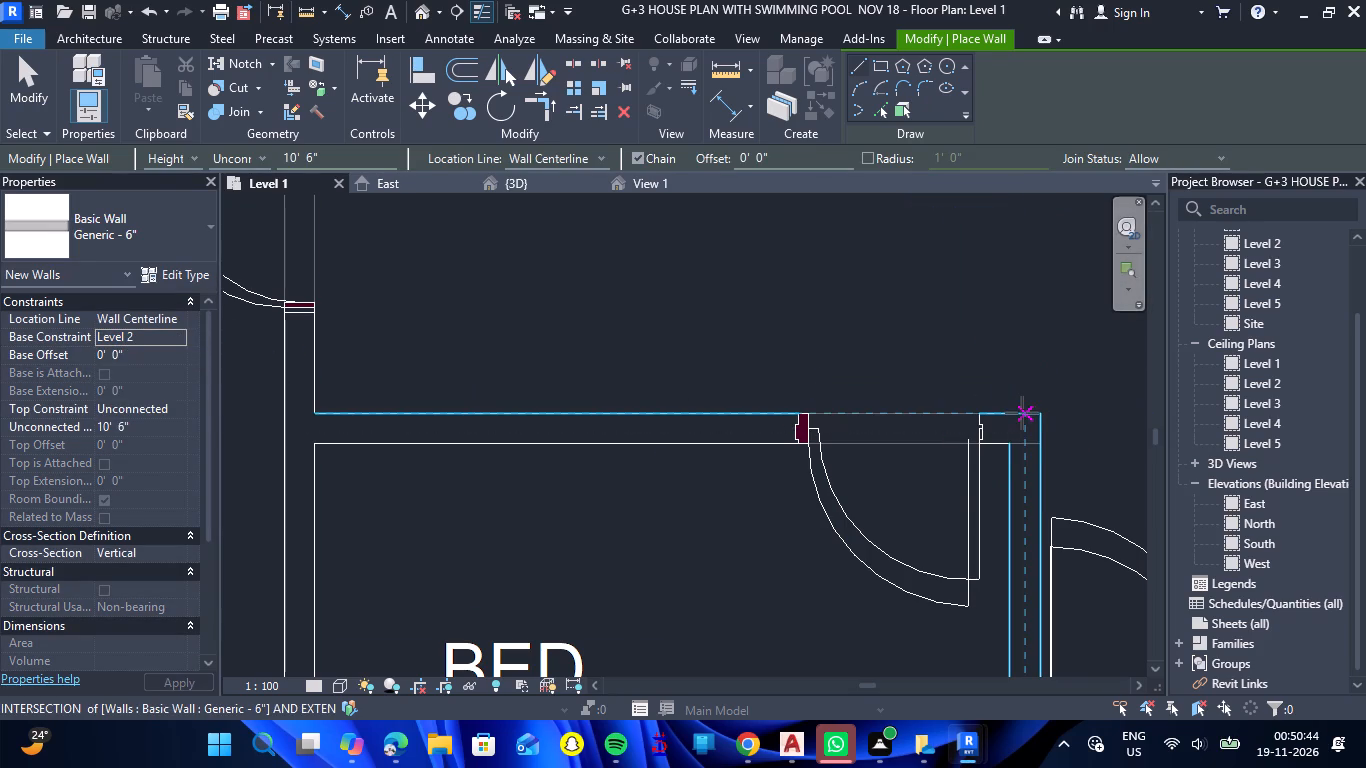
left_click(1023, 413)
scroll(1027, 500, "down", 5)
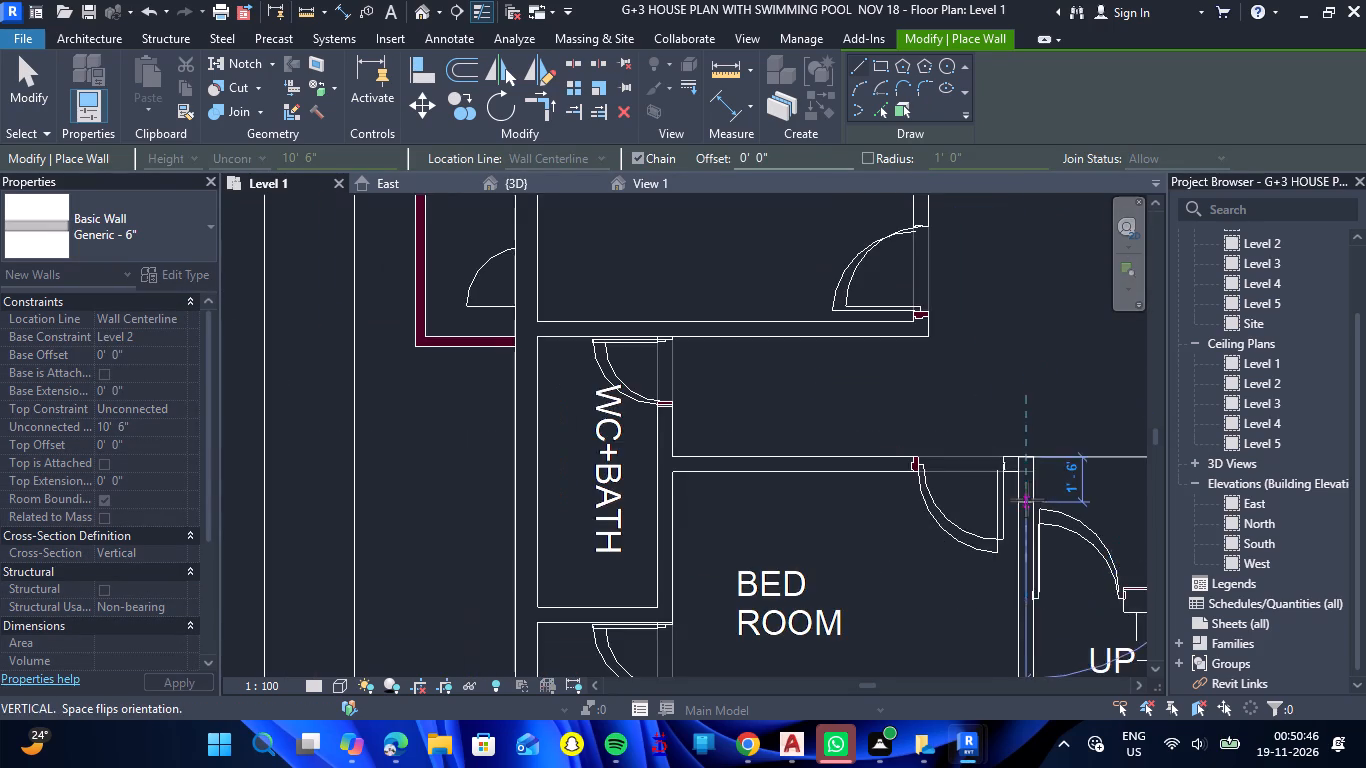
scroll(1027, 500, "down", 9)
scroll(1032, 607, "up", 5)
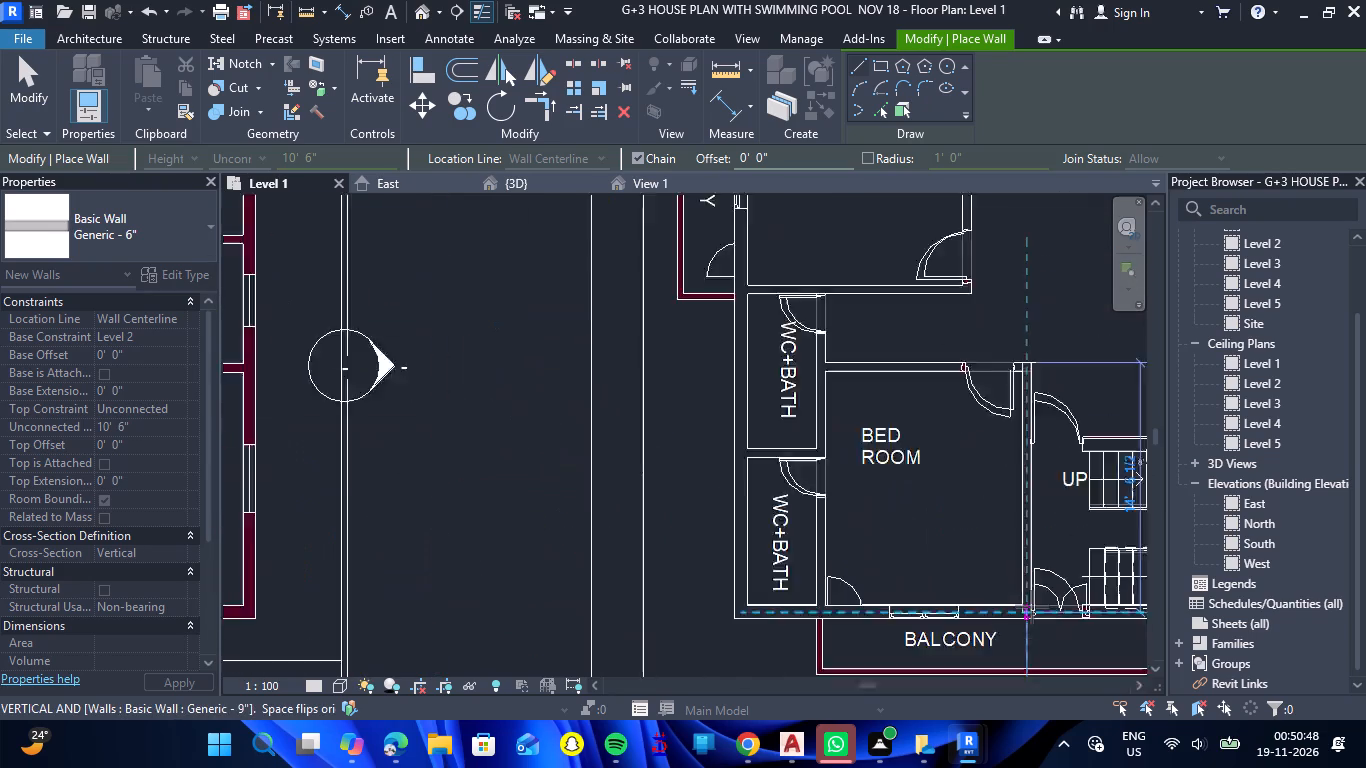
scroll(1032, 607, "up", 16)
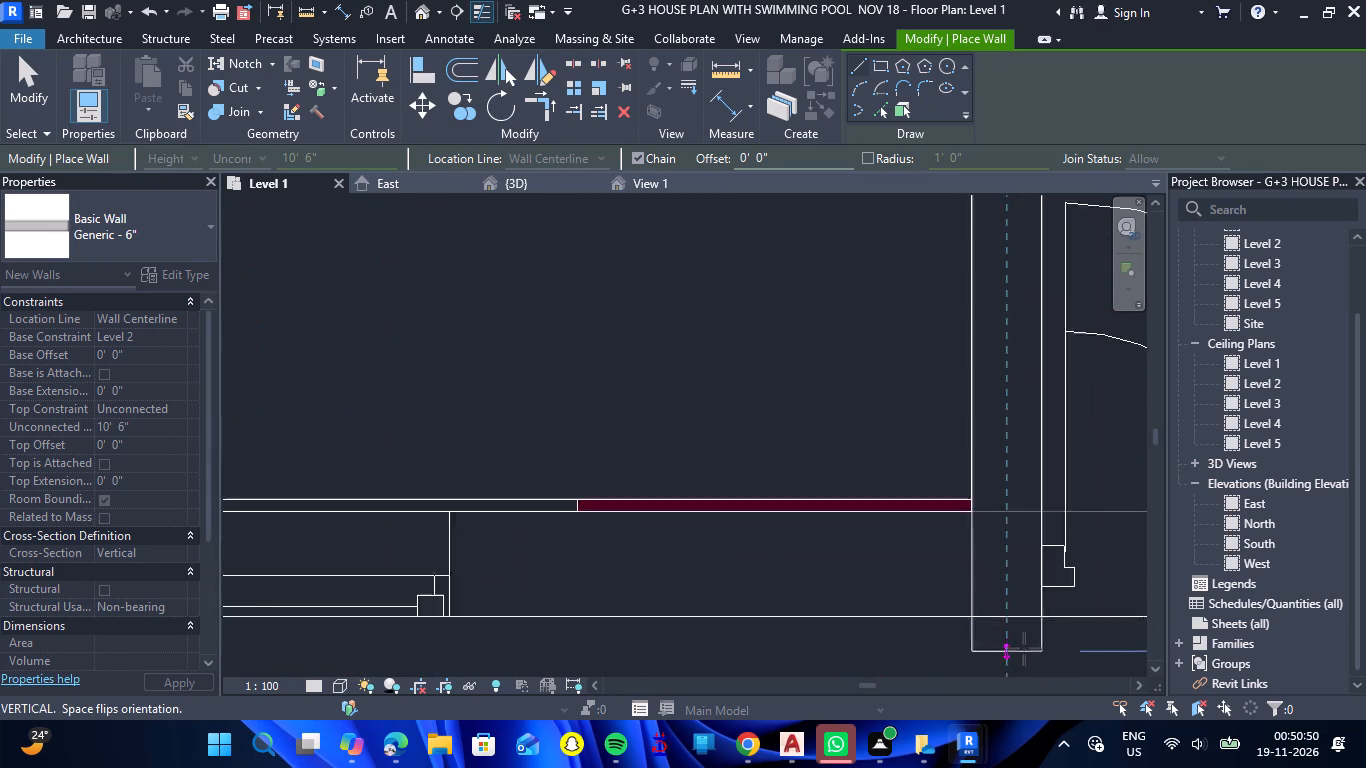
scroll(1024, 649, "up", 3)
left_click(994, 590)
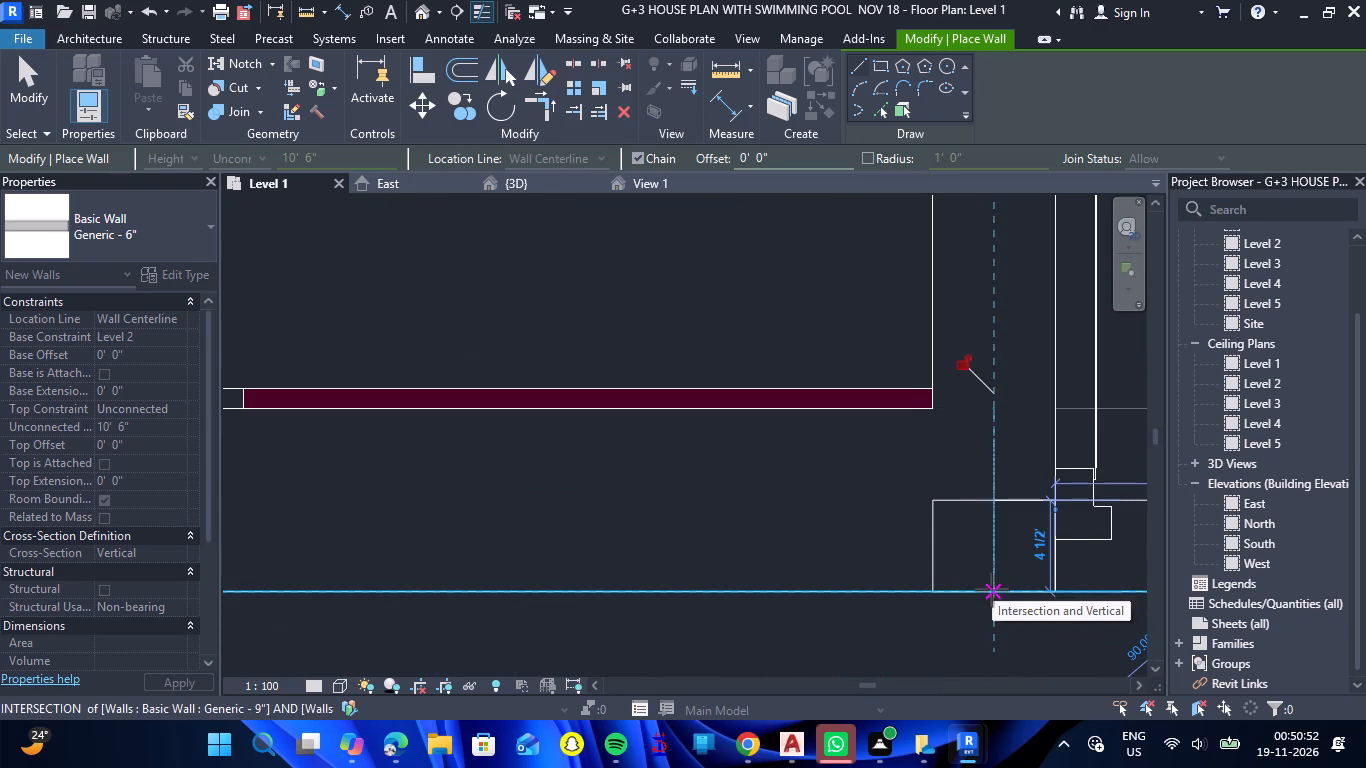
key("Escape")
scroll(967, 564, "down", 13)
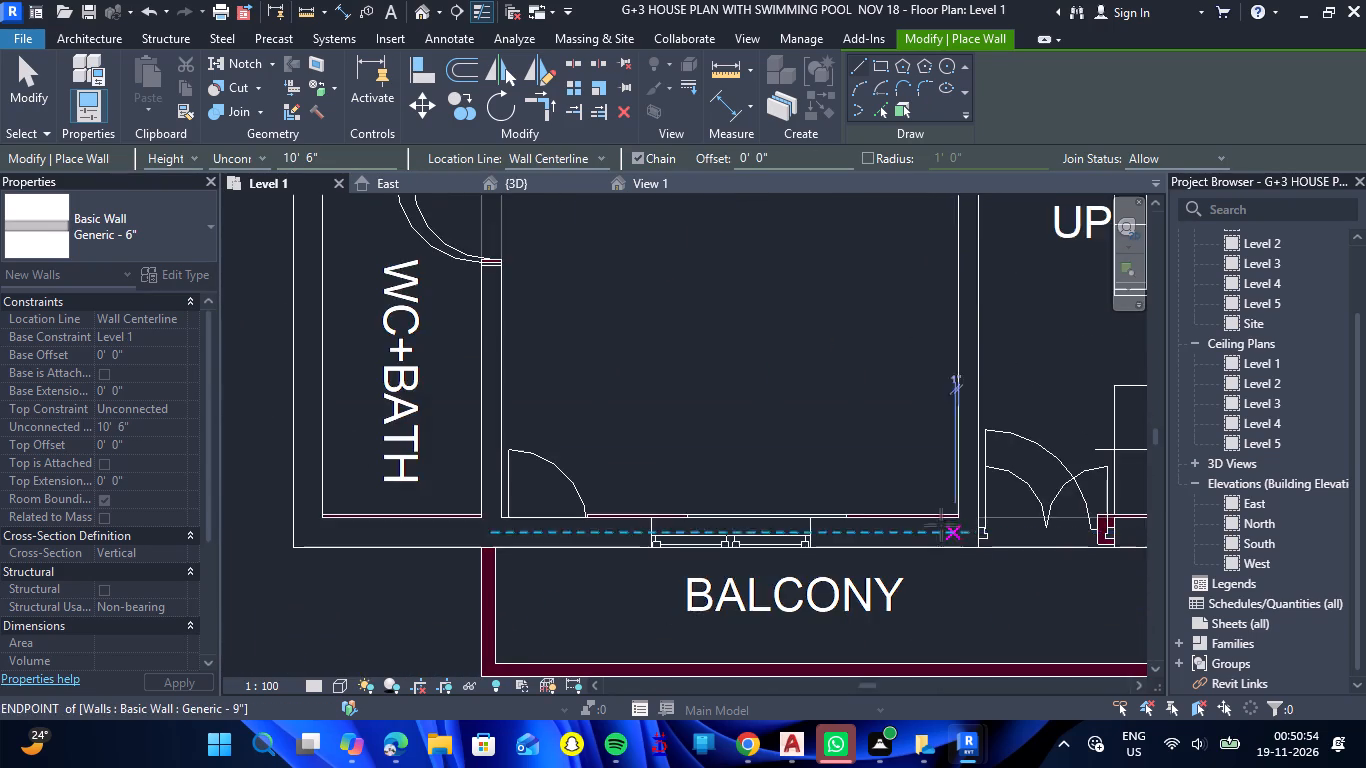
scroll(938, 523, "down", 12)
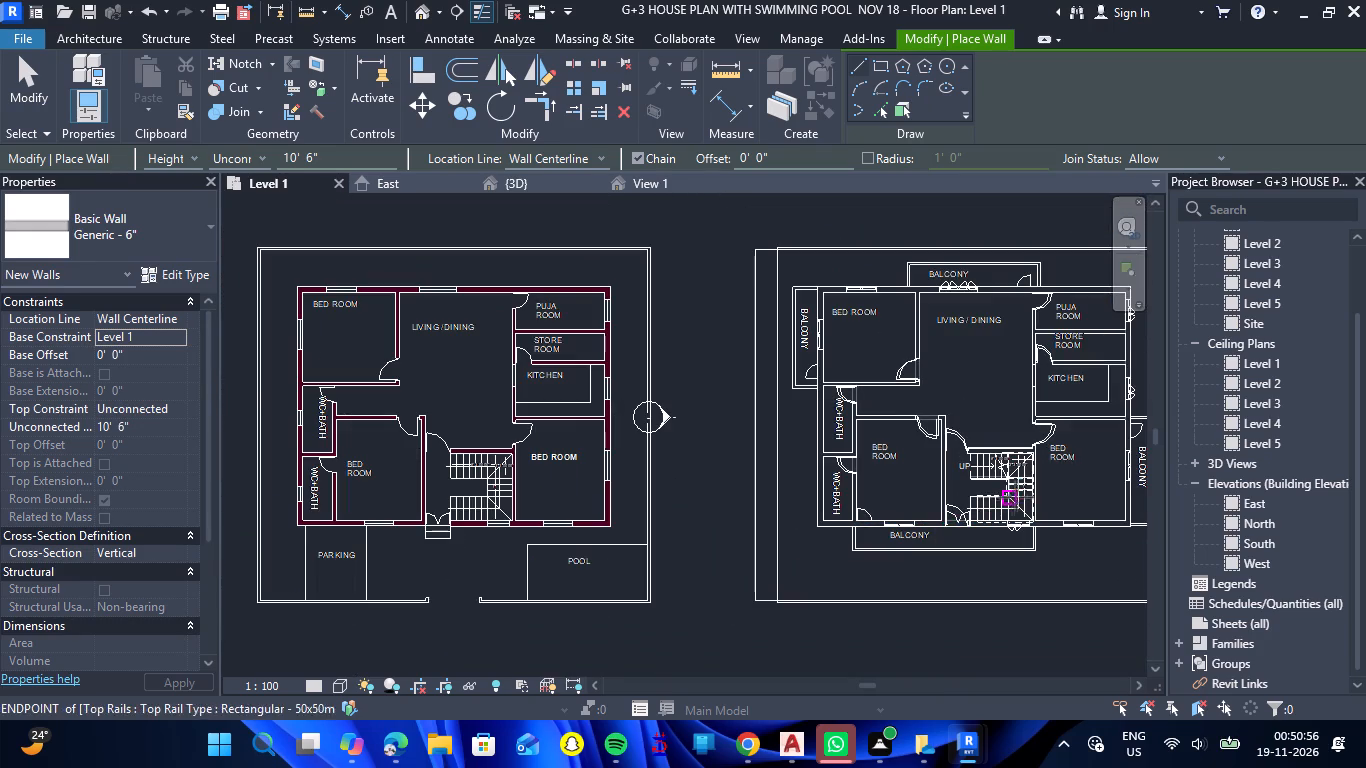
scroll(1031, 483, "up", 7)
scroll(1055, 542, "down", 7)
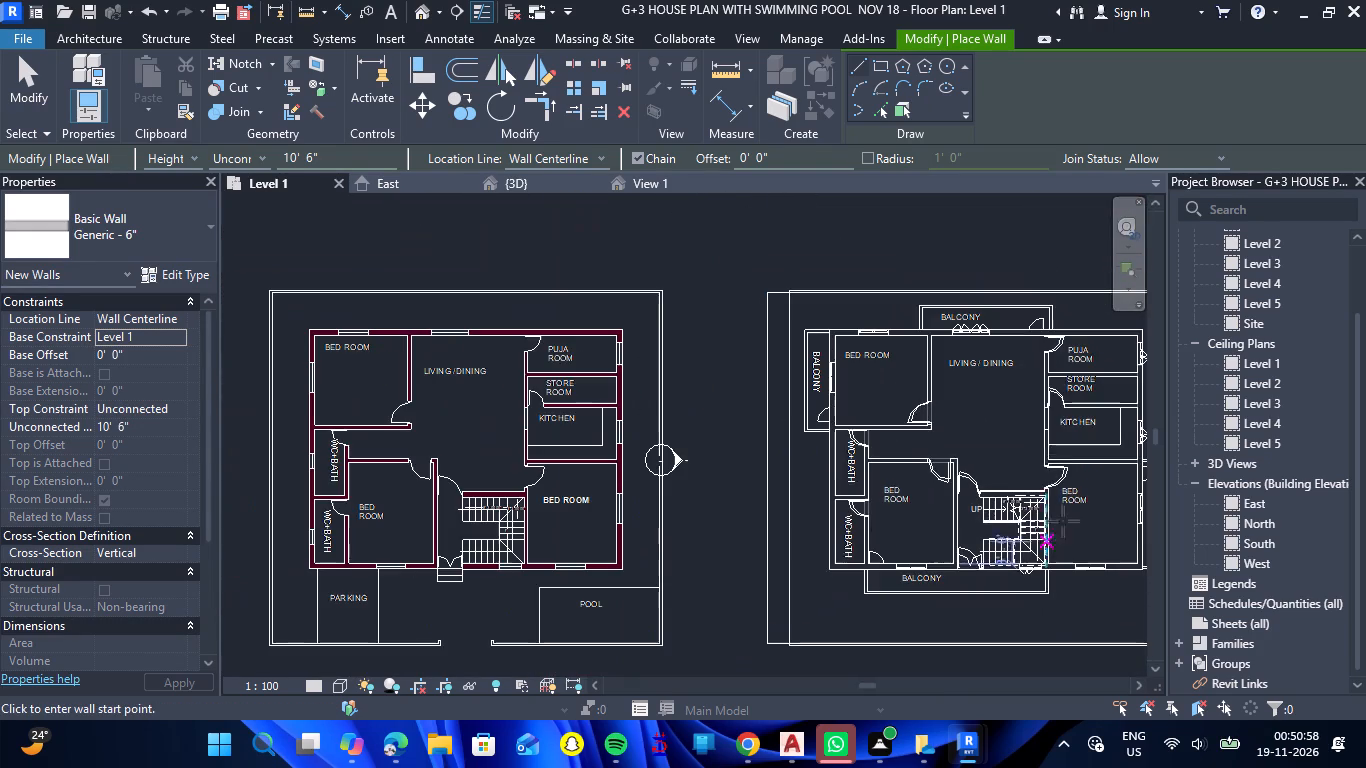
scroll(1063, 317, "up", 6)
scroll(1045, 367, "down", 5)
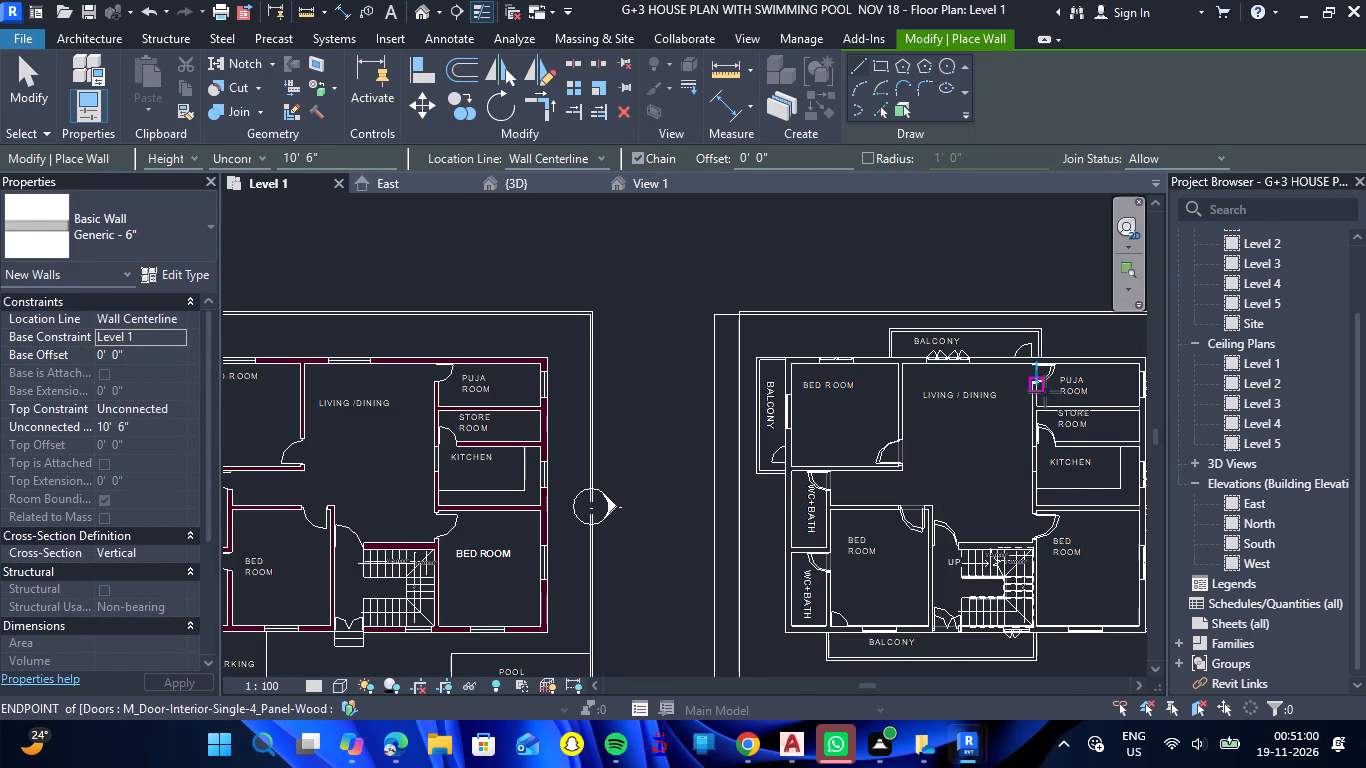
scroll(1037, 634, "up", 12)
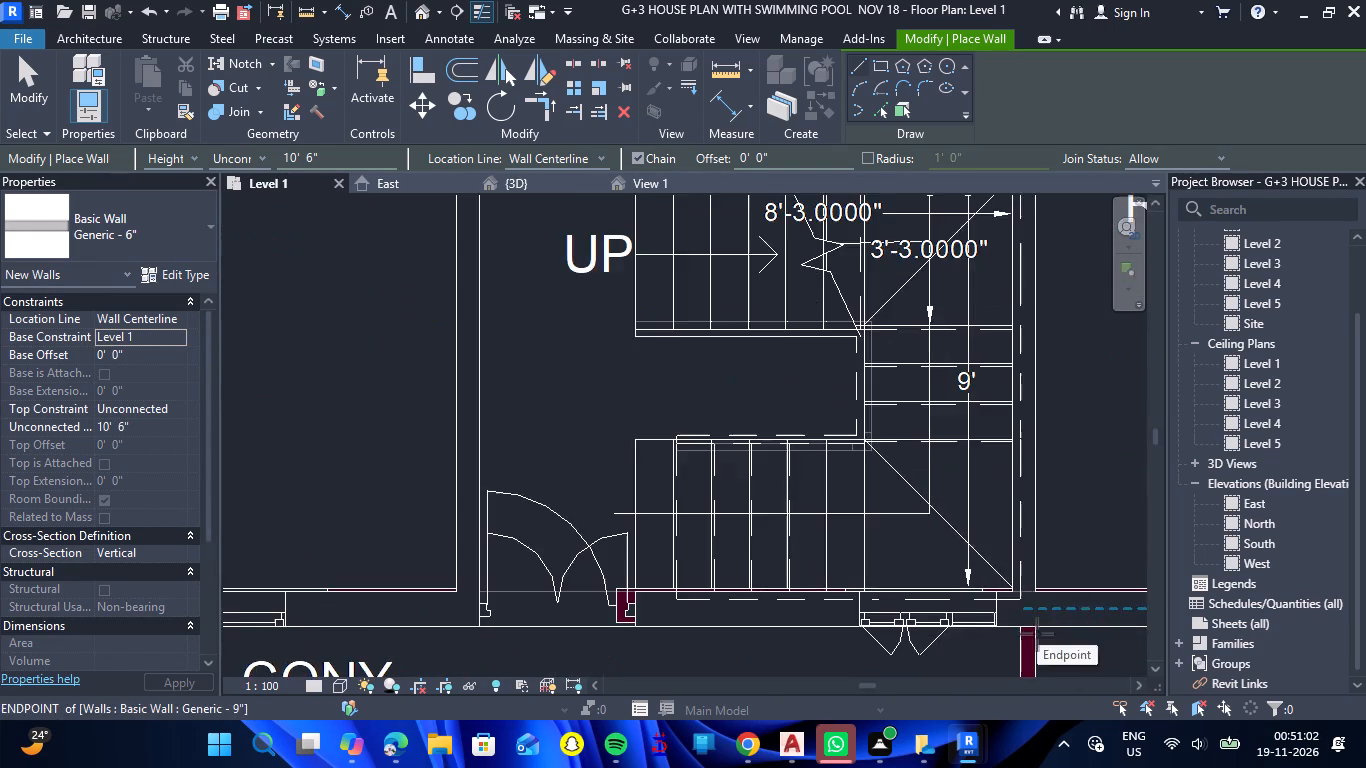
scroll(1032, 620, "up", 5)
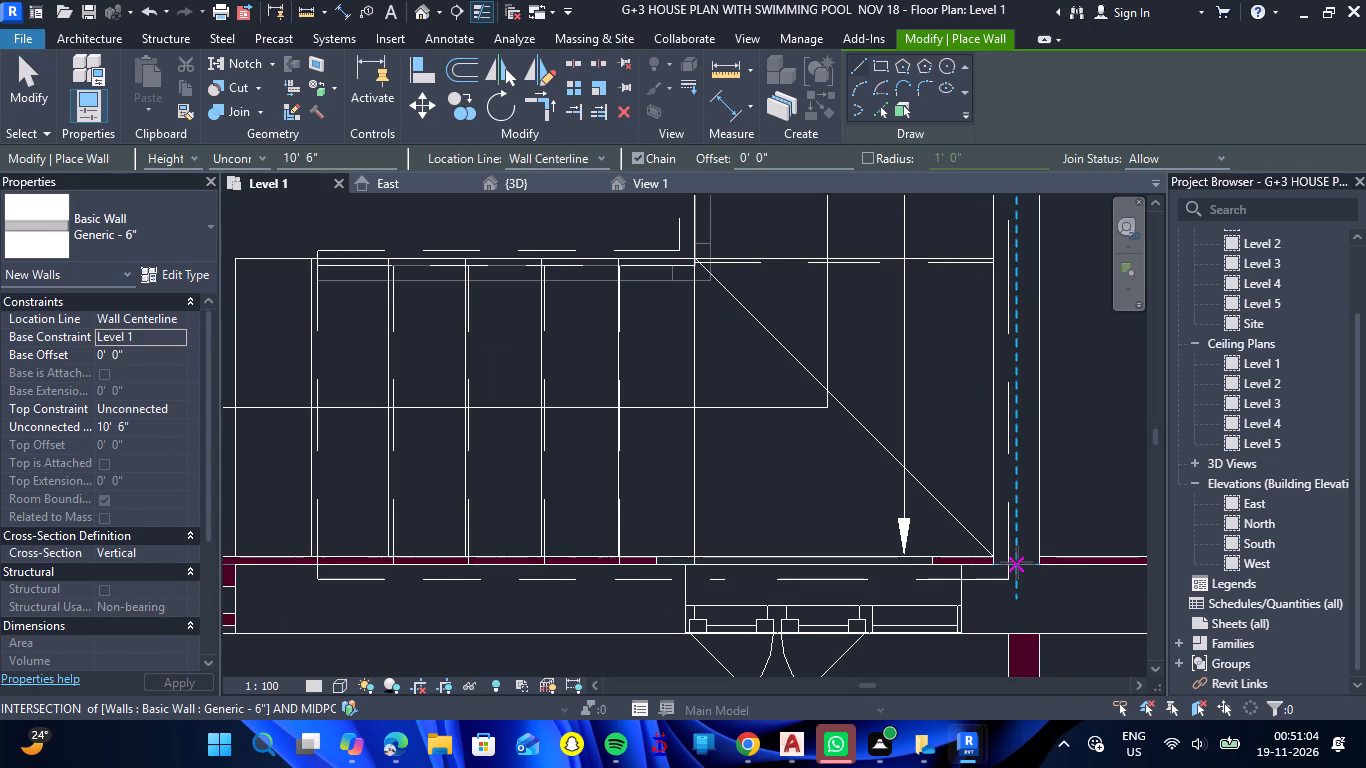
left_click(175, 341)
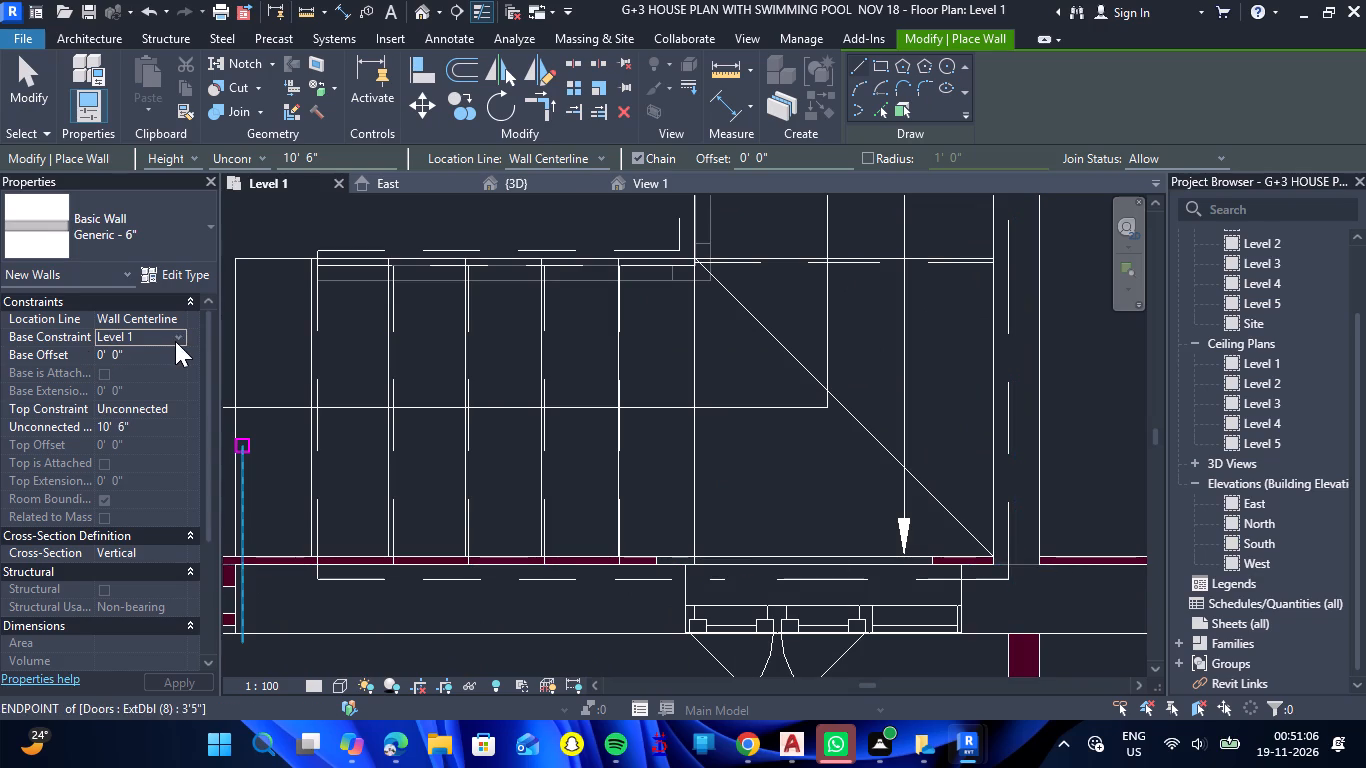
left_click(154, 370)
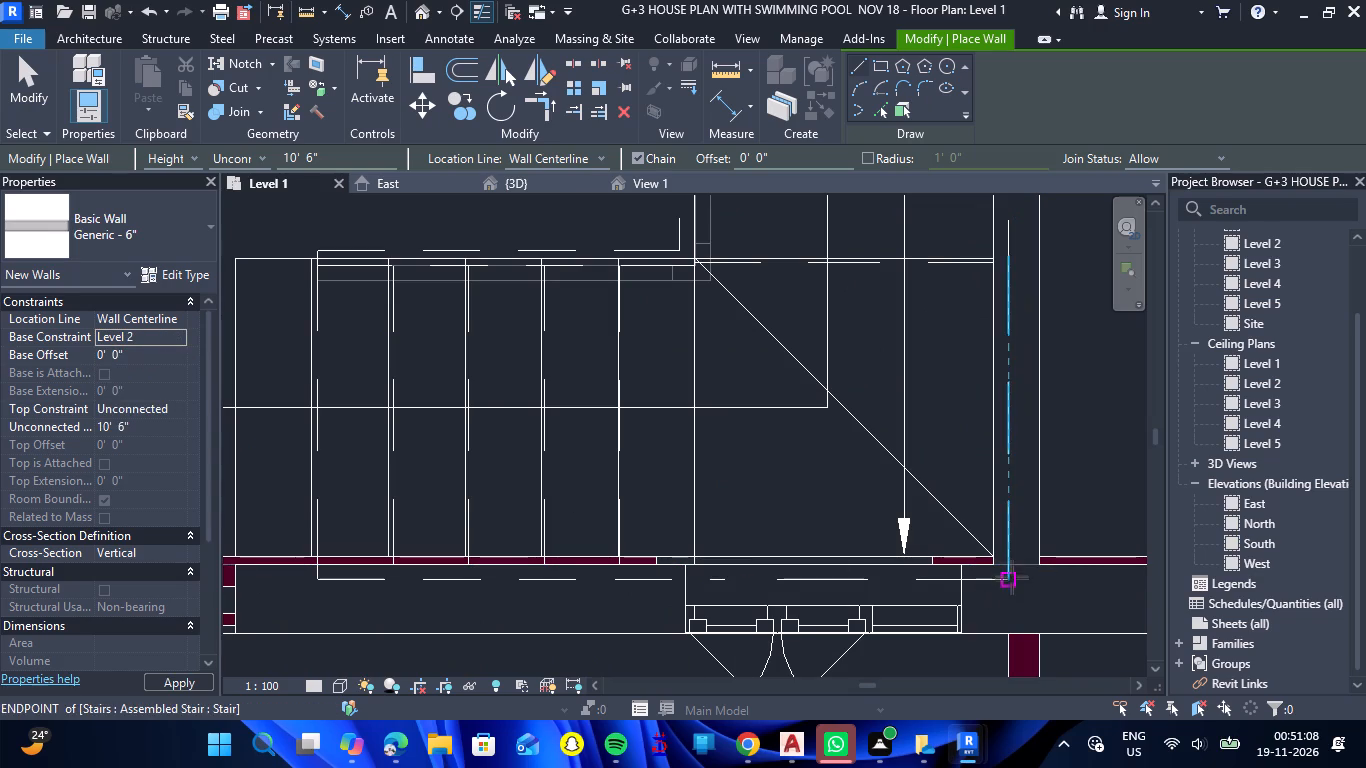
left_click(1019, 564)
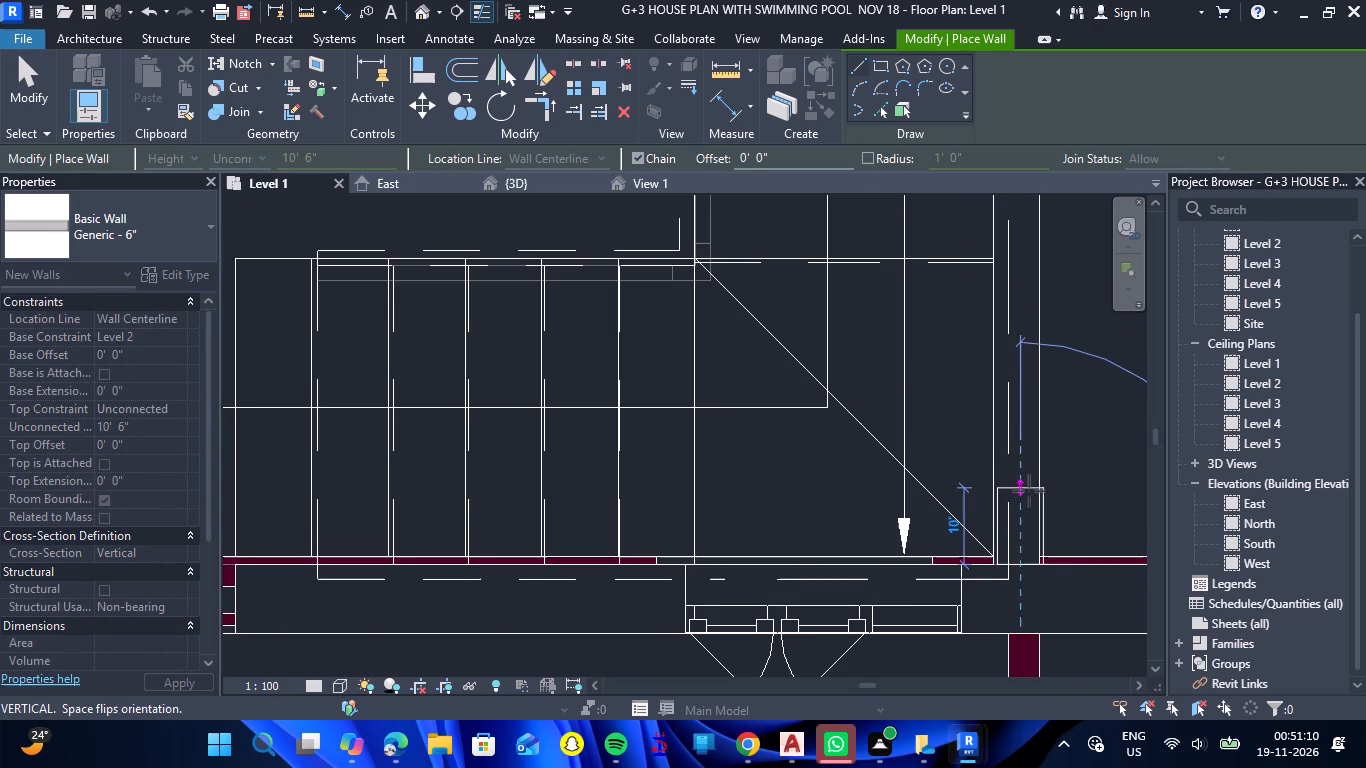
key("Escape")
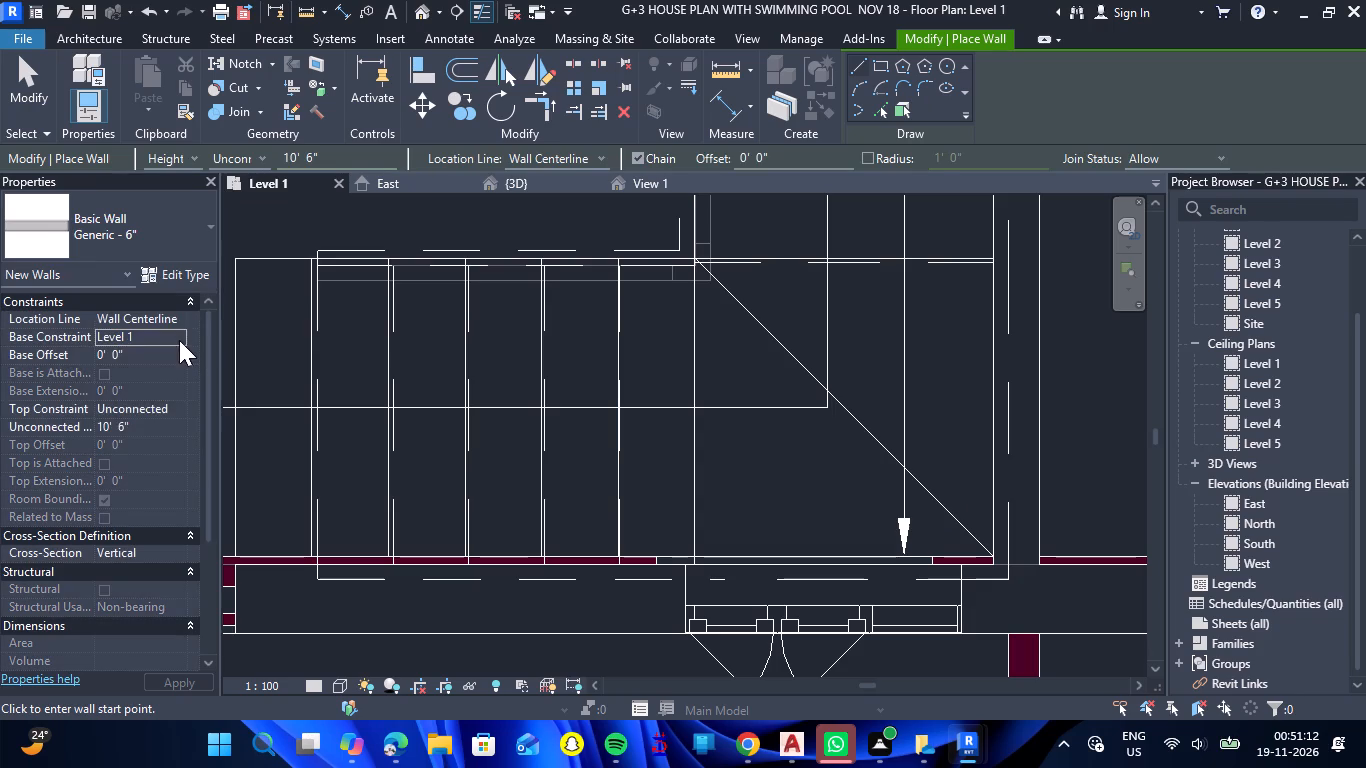
Draw a Level 2-based Generic - 6" wall from the south exterior wall, along the stair's and living/dining area's east side, to the north exterior wall.
left_click(179, 340)
left_click(153, 372)
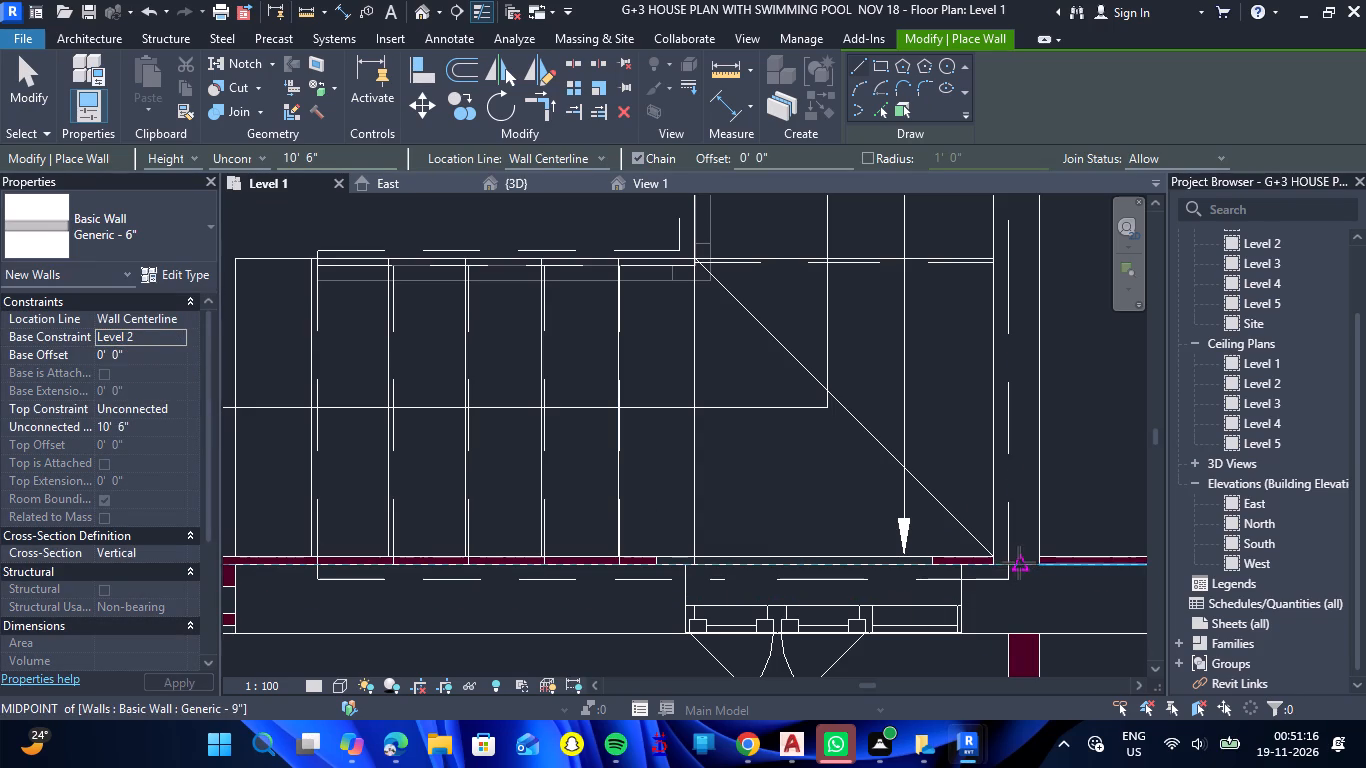
left_click(1018, 627)
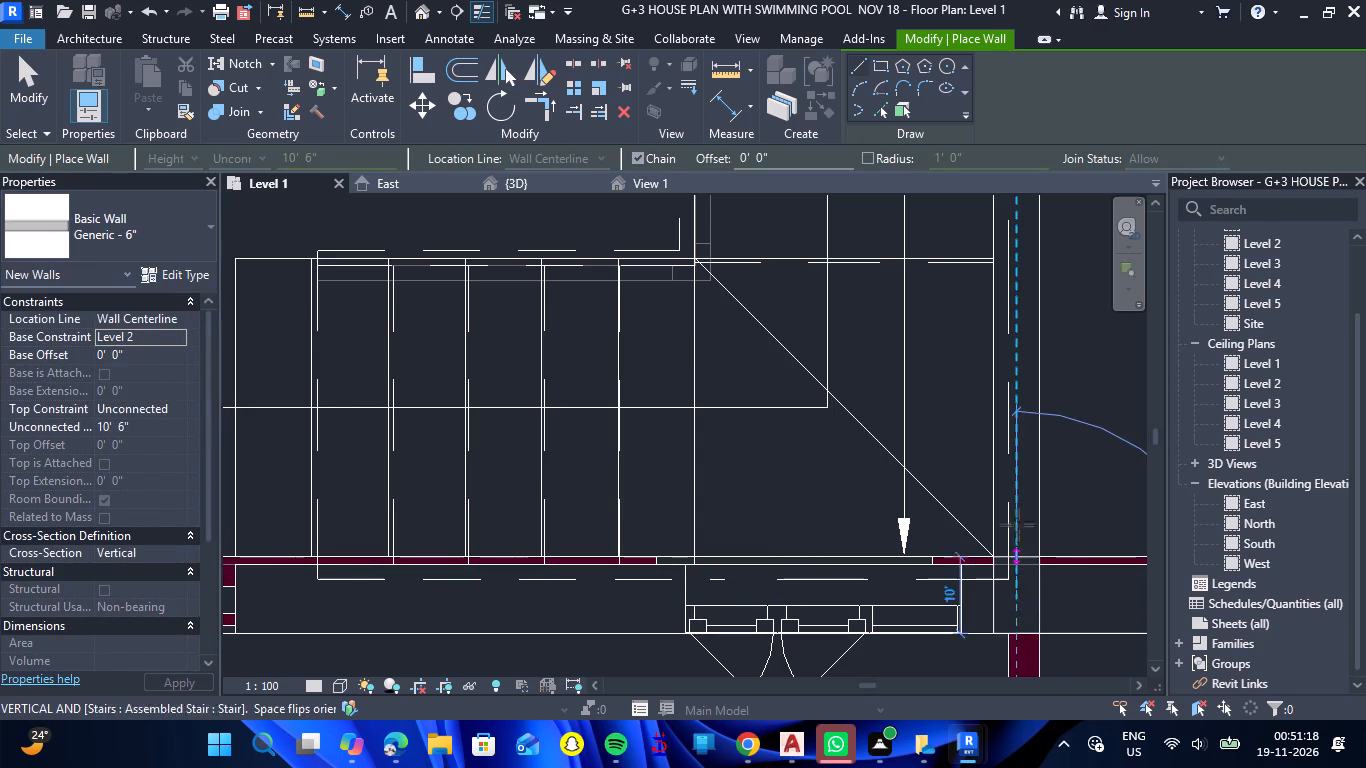
scroll(1015, 488, "down", 6)
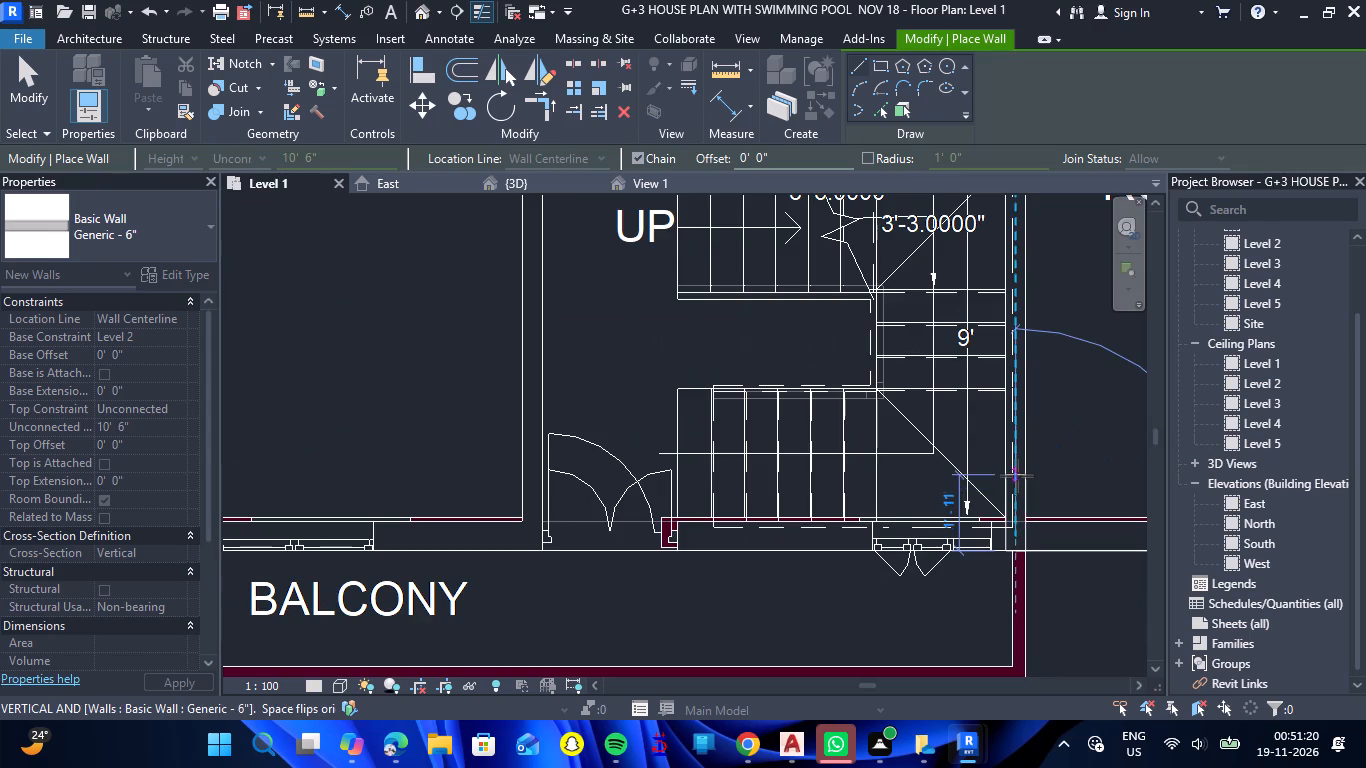
scroll(1019, 476, "down", 13)
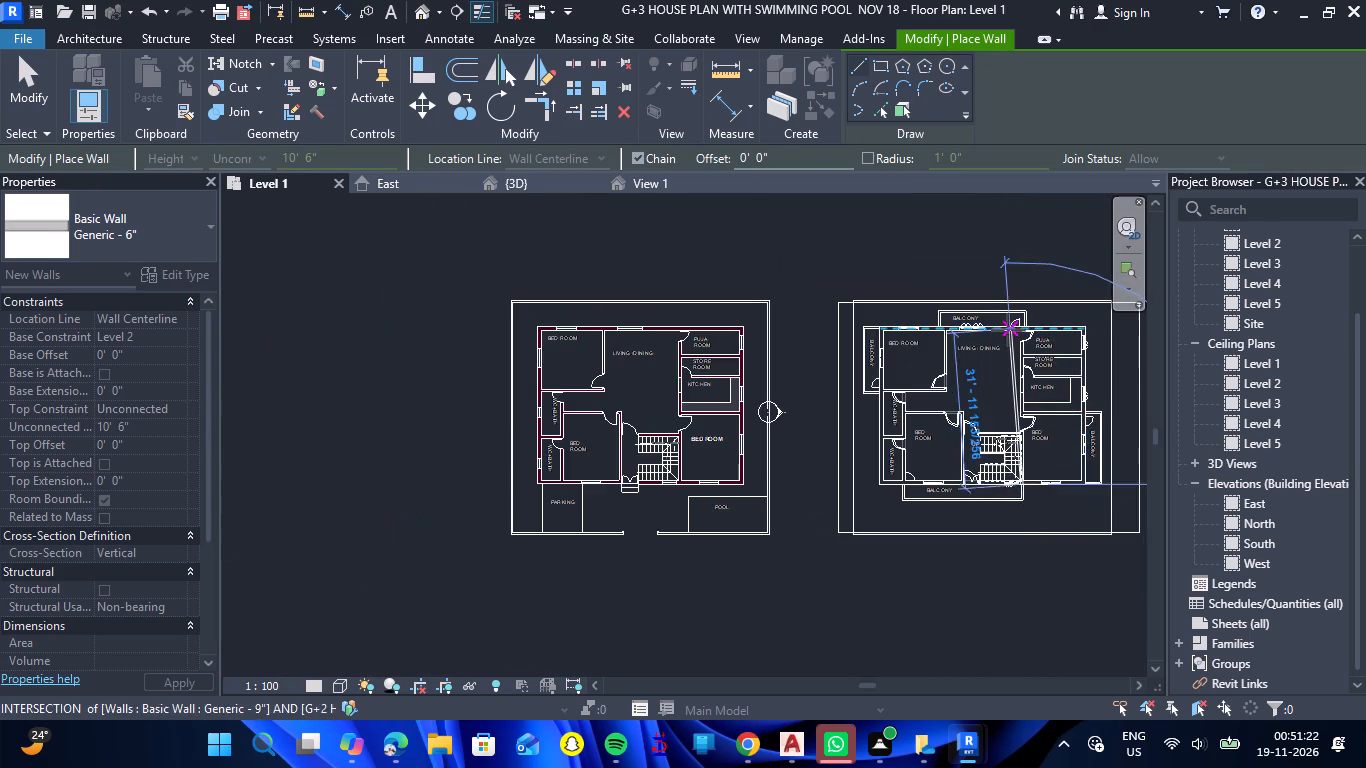
scroll(1008, 330, "up", 14)
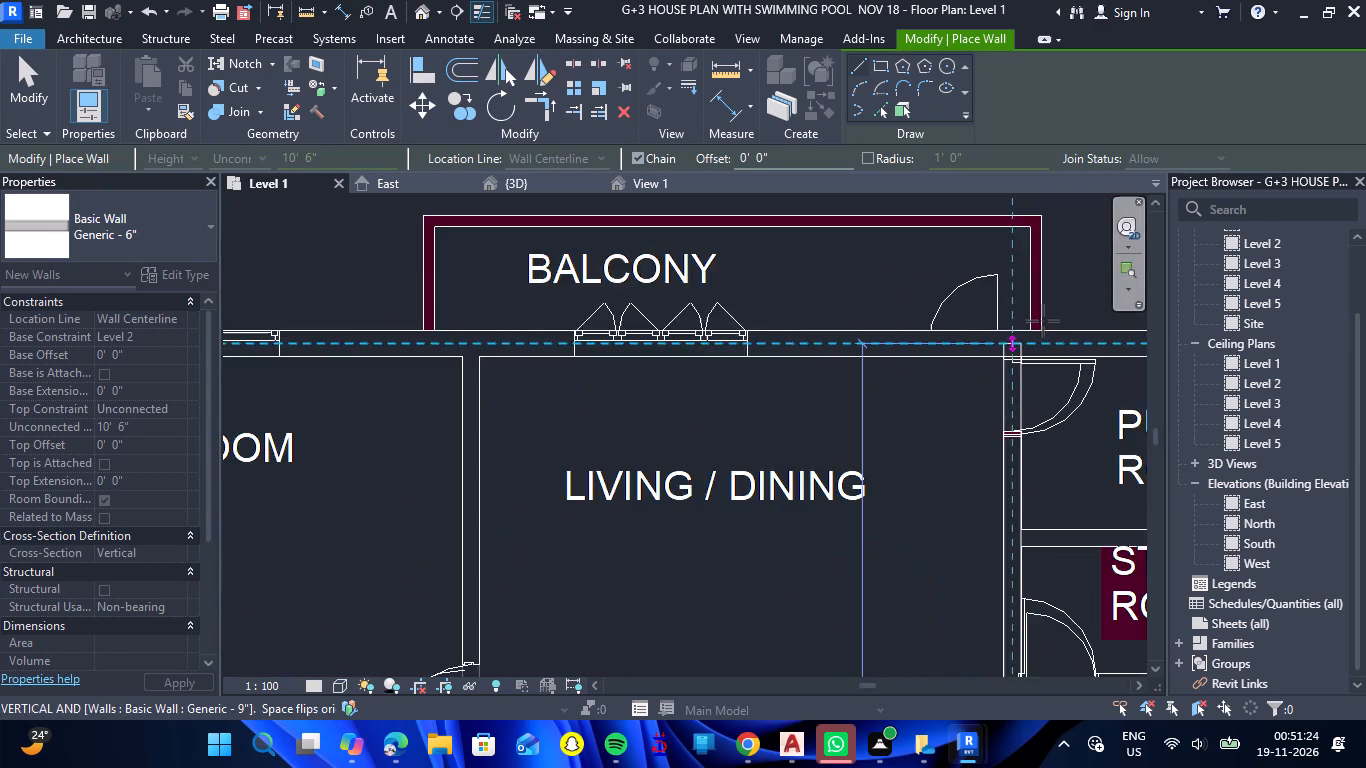
scroll(1043, 321, "up", 5)
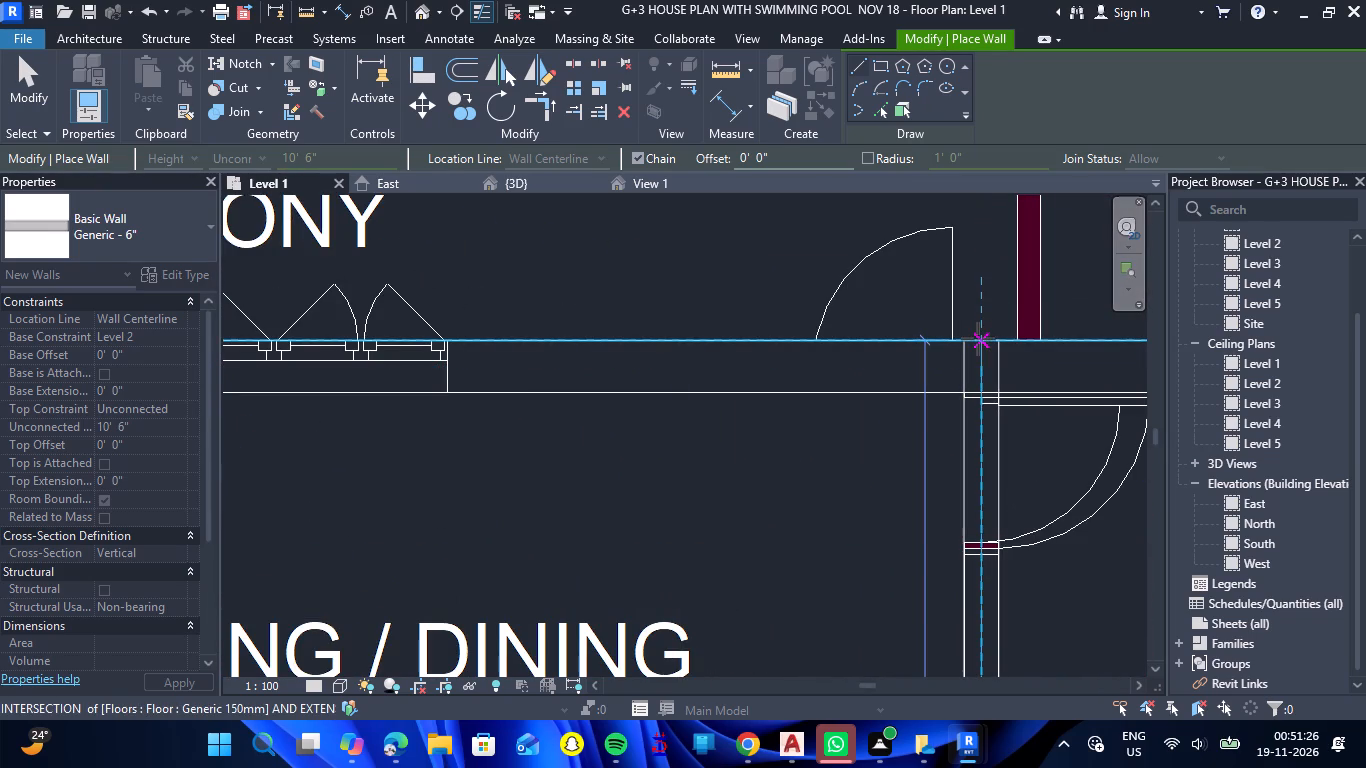
left_click(978, 343)
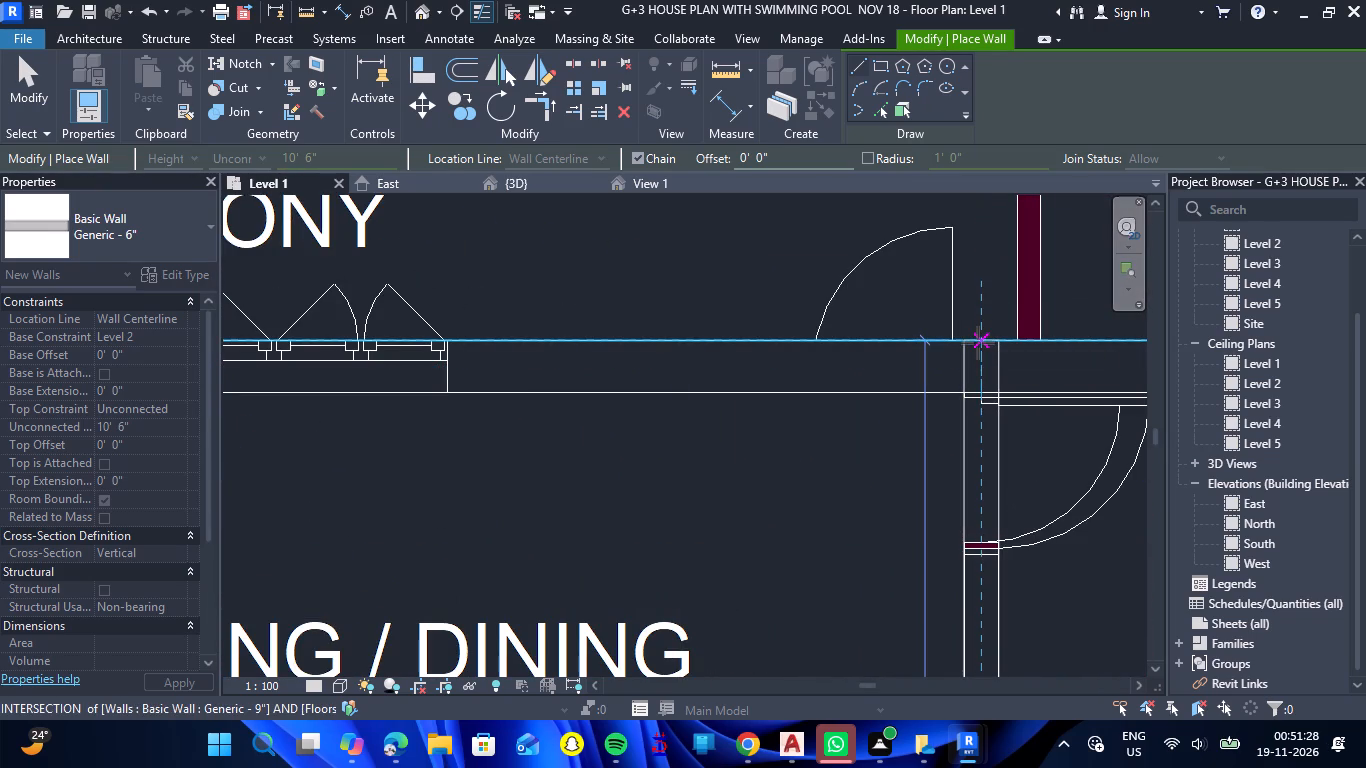
key("Escape")
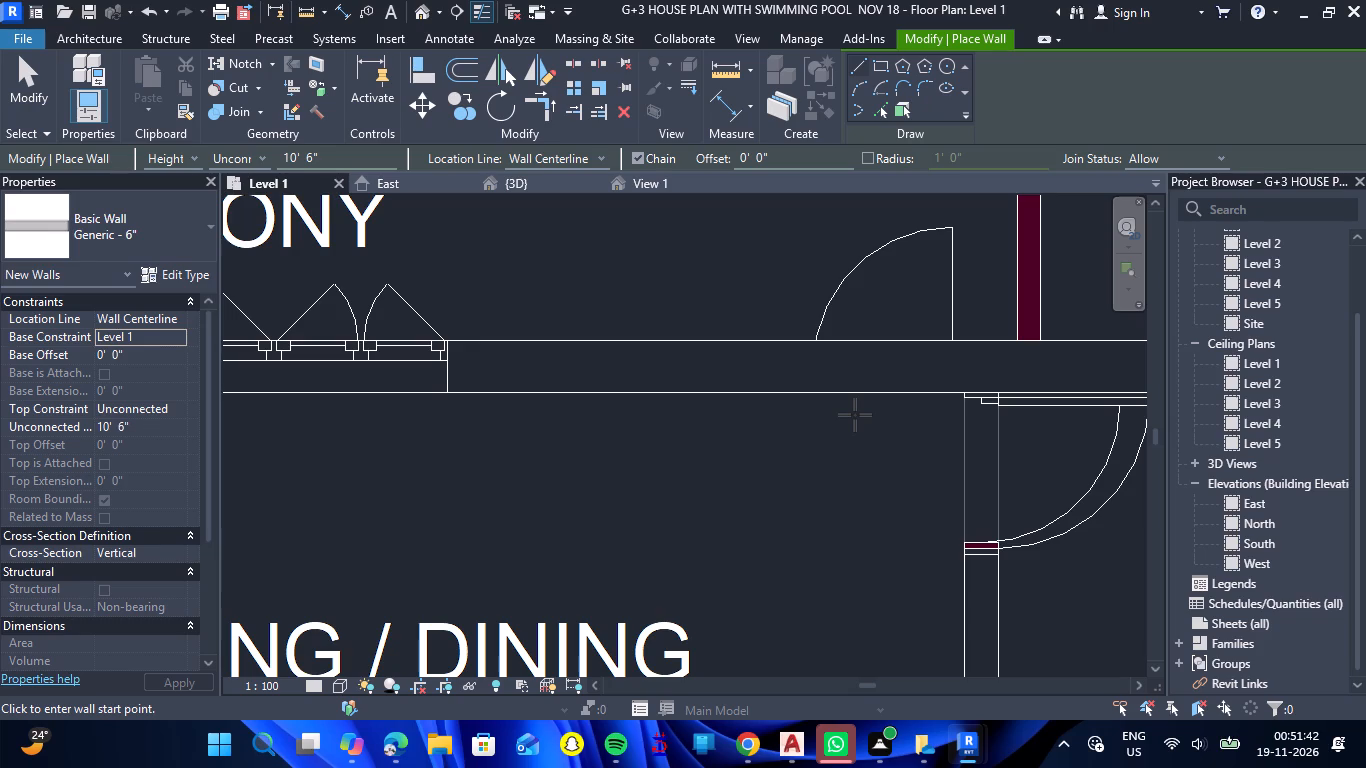
Draw a Level 2-based Generic - 6" wall, about 12'-9" long, between the puja room and store room, ending at the east exterior wall's outer face.
scroll(843, 418, "down", 12)
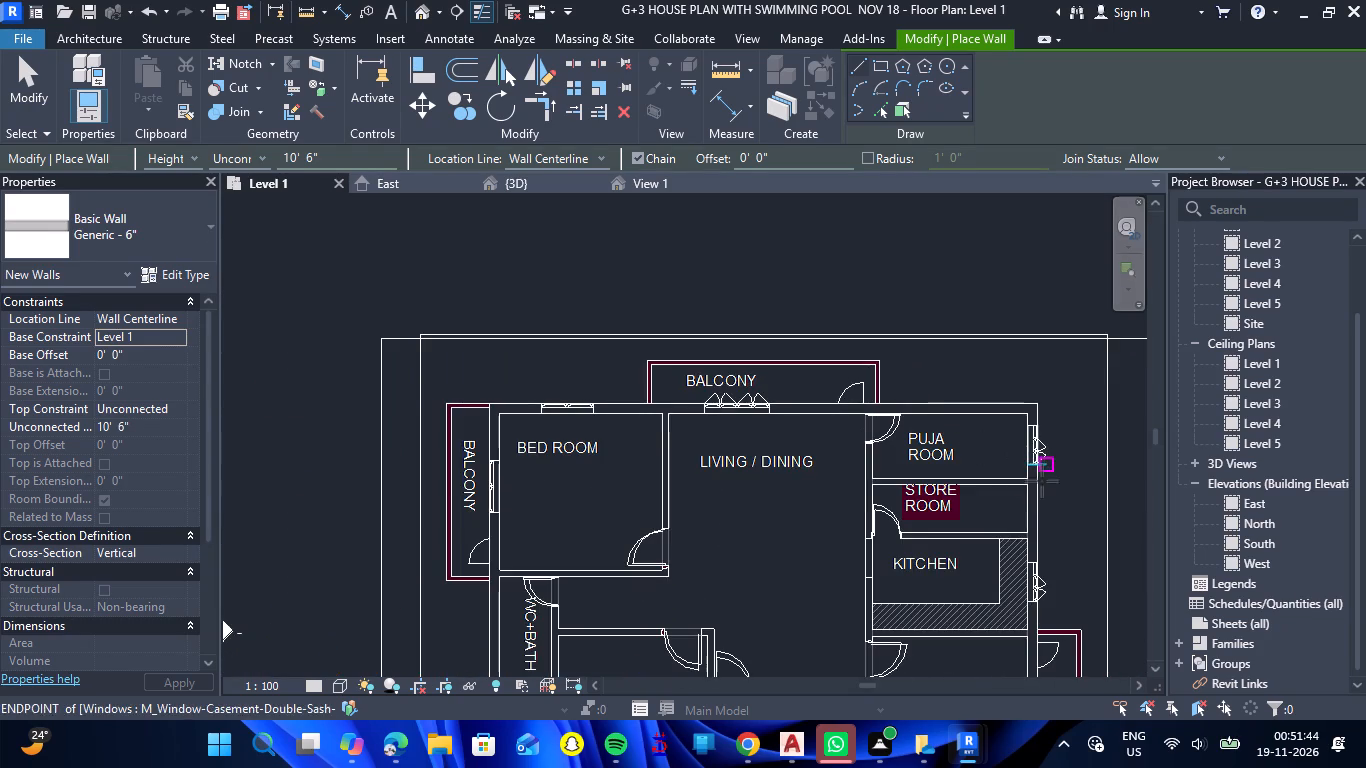
scroll(1031, 492, "up", 7)
scroll(586, 467, "up", 4)
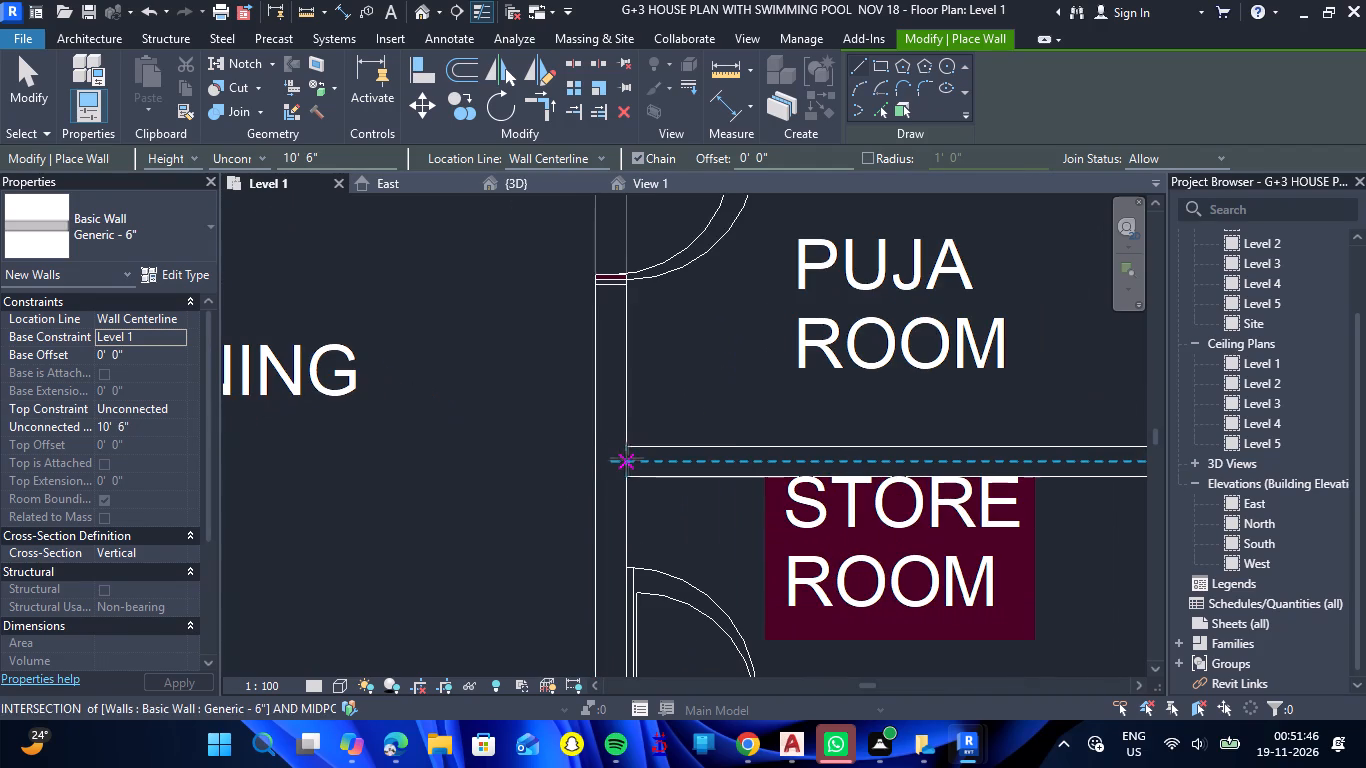
left_click(181, 334)
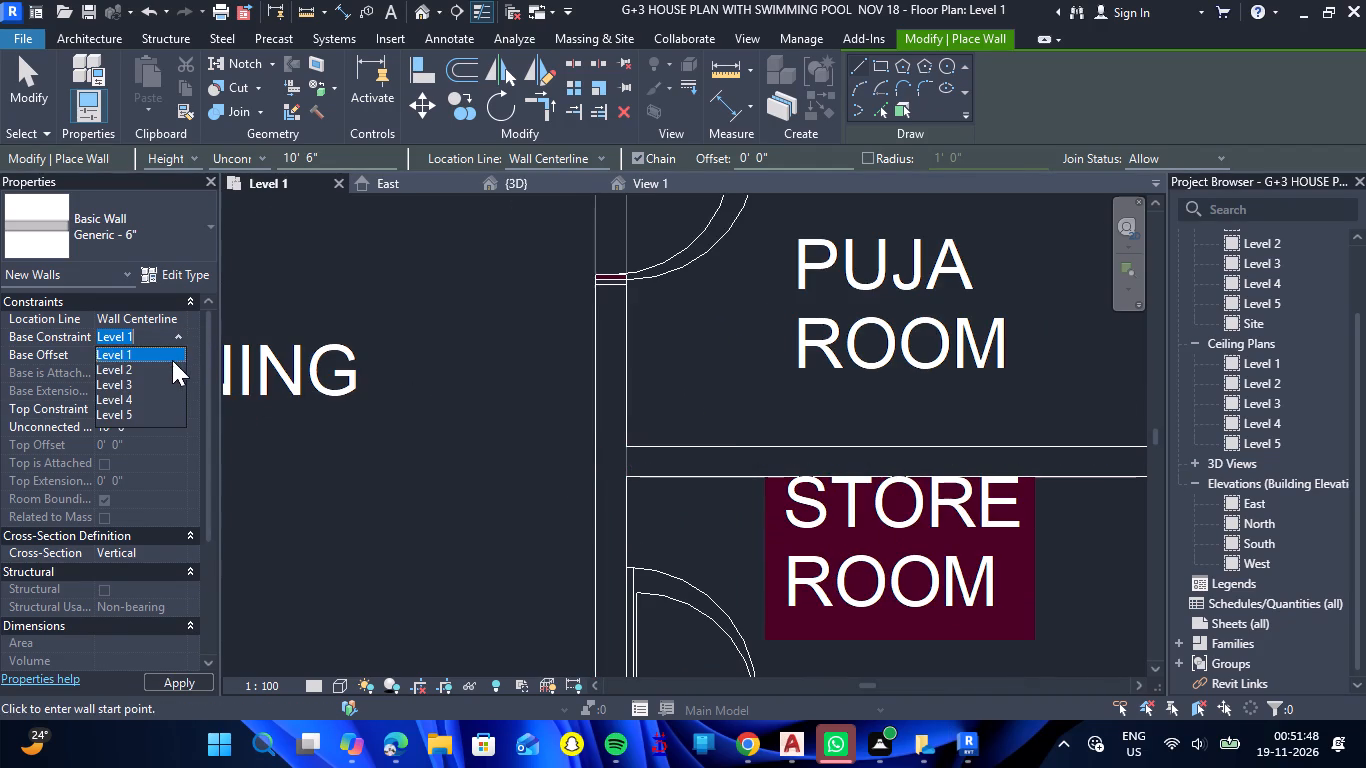
left_click(166, 367)
left_click(629, 462)
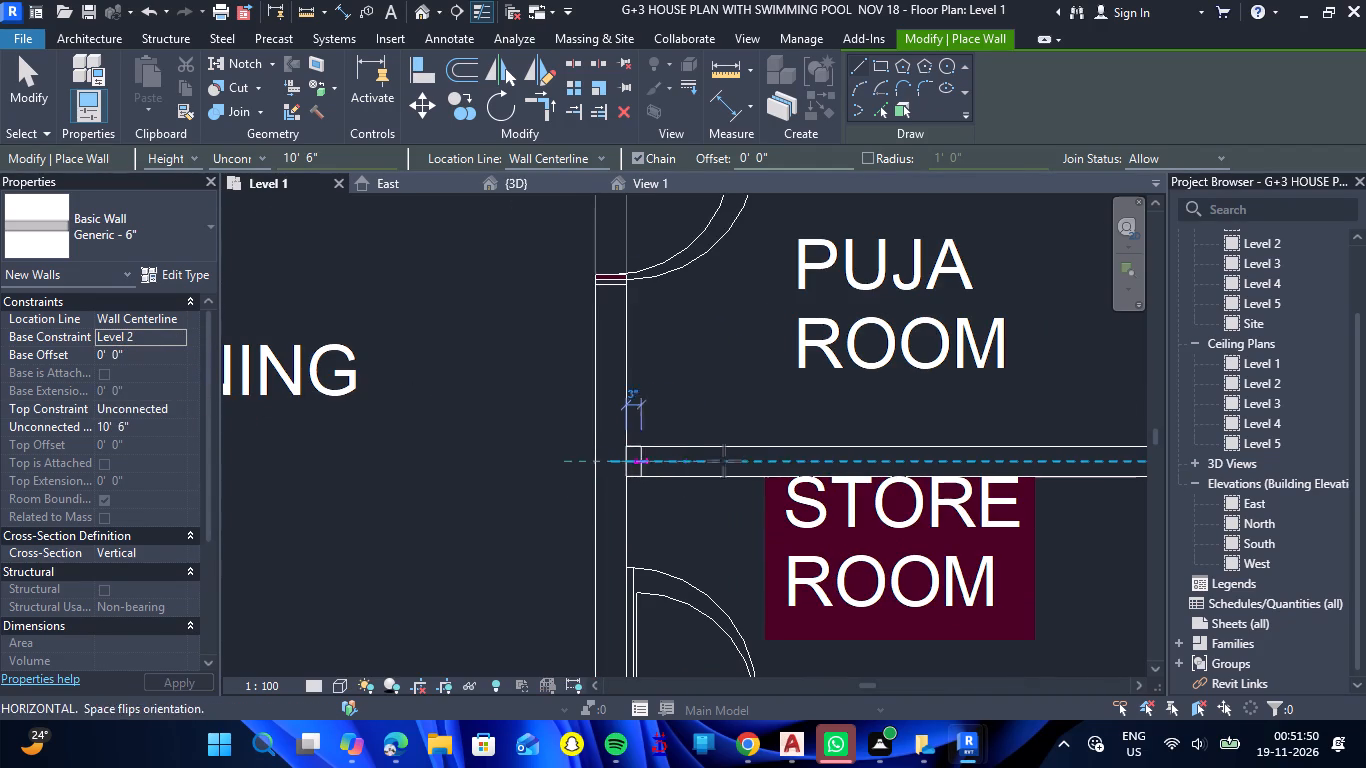
scroll(753, 458, "down", 5)
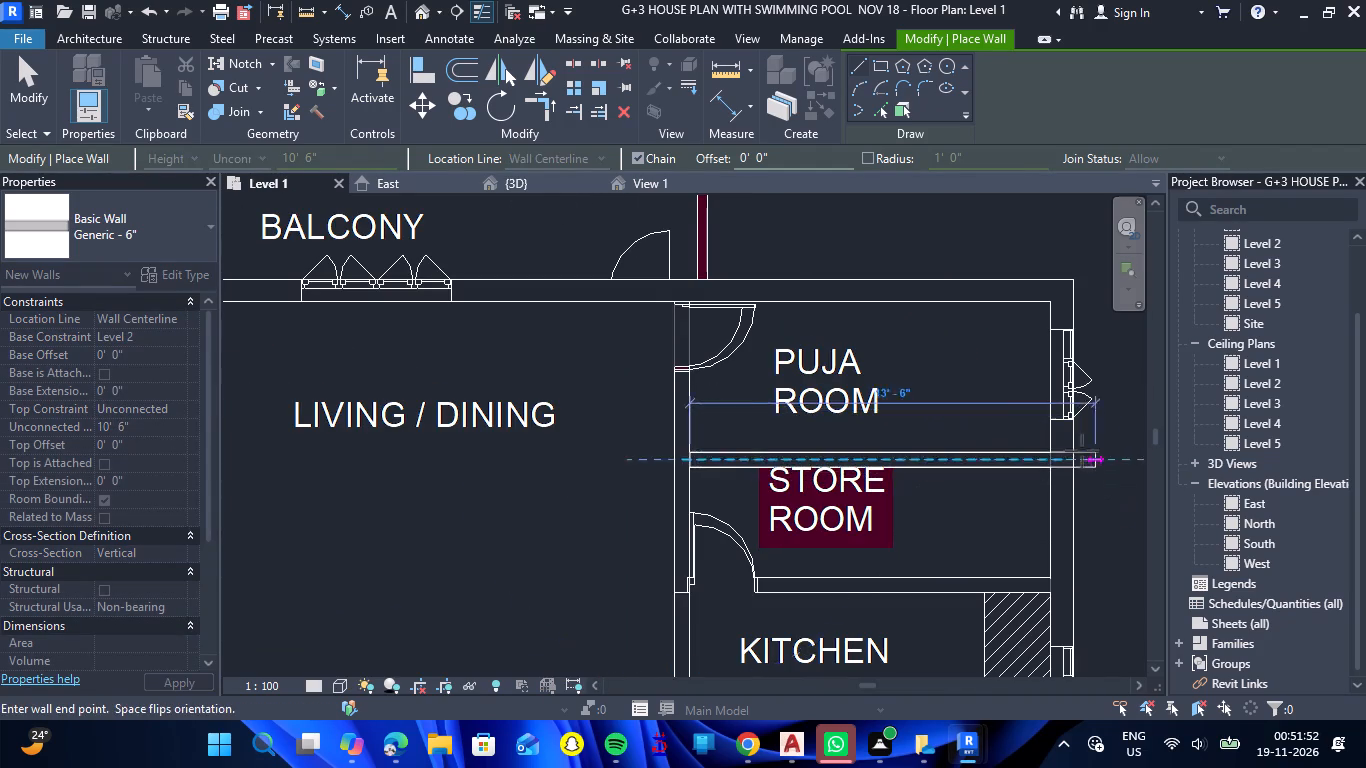
scroll(1082, 451, "up", 10)
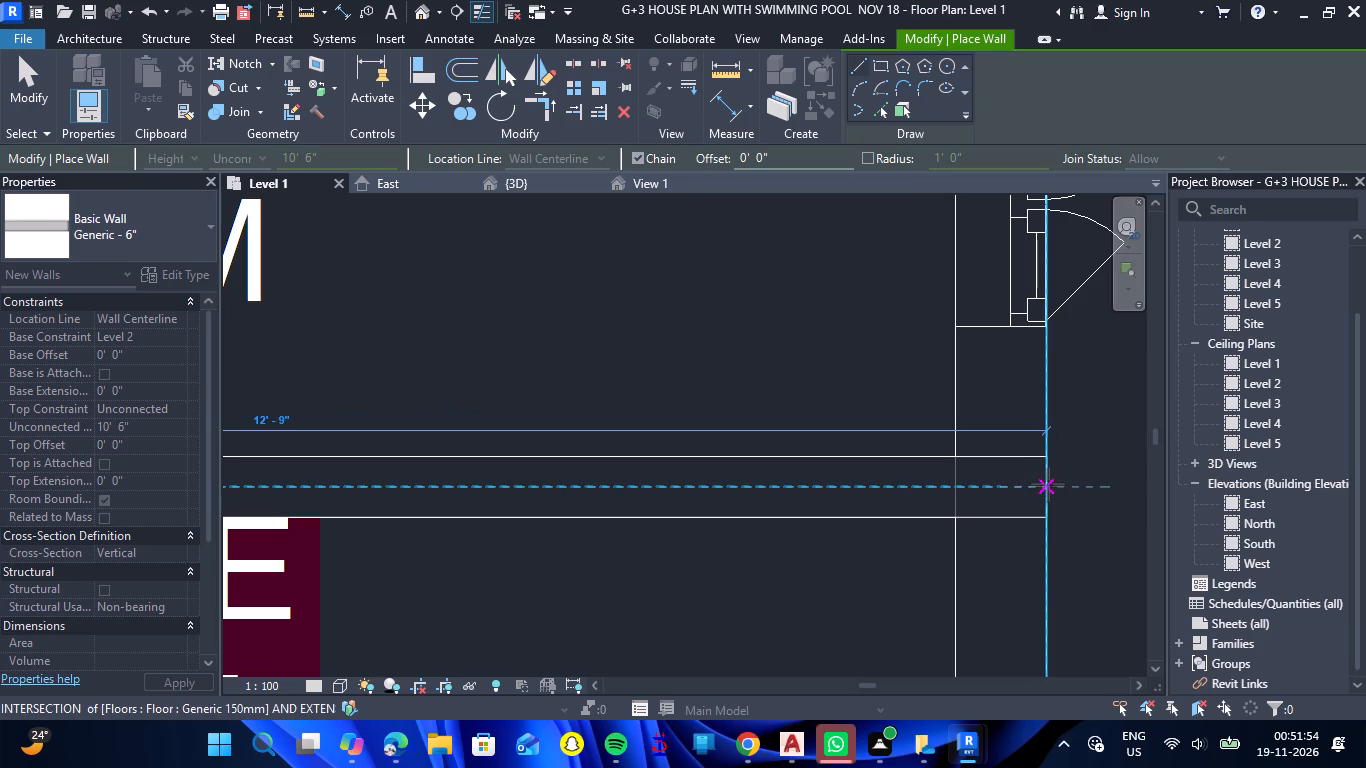
left_click(1047, 486)
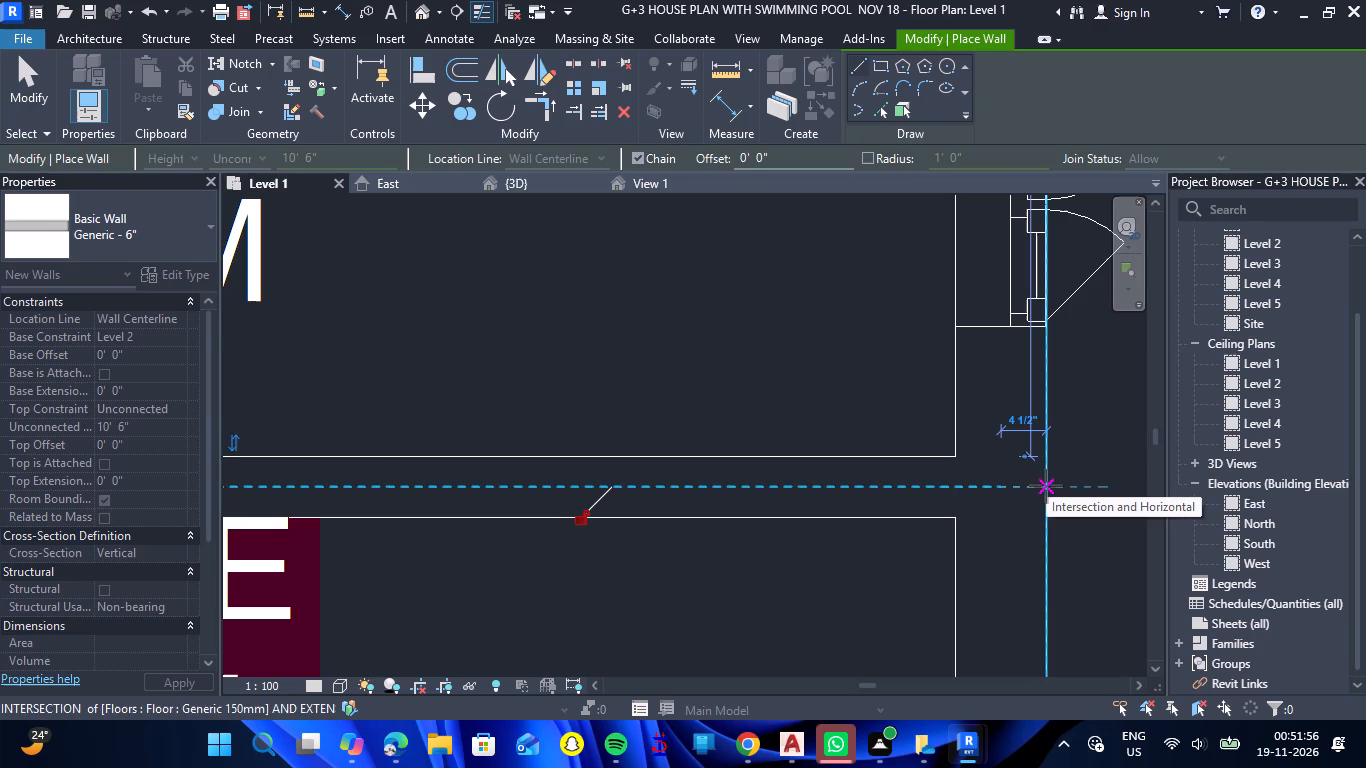
key("Escape")
Draw a Level 2-based Generic - 6" wall between the store room and kitchen, from the east exterior wall to the living/dining area's east wall.
scroll(888, 440, "down", 11)
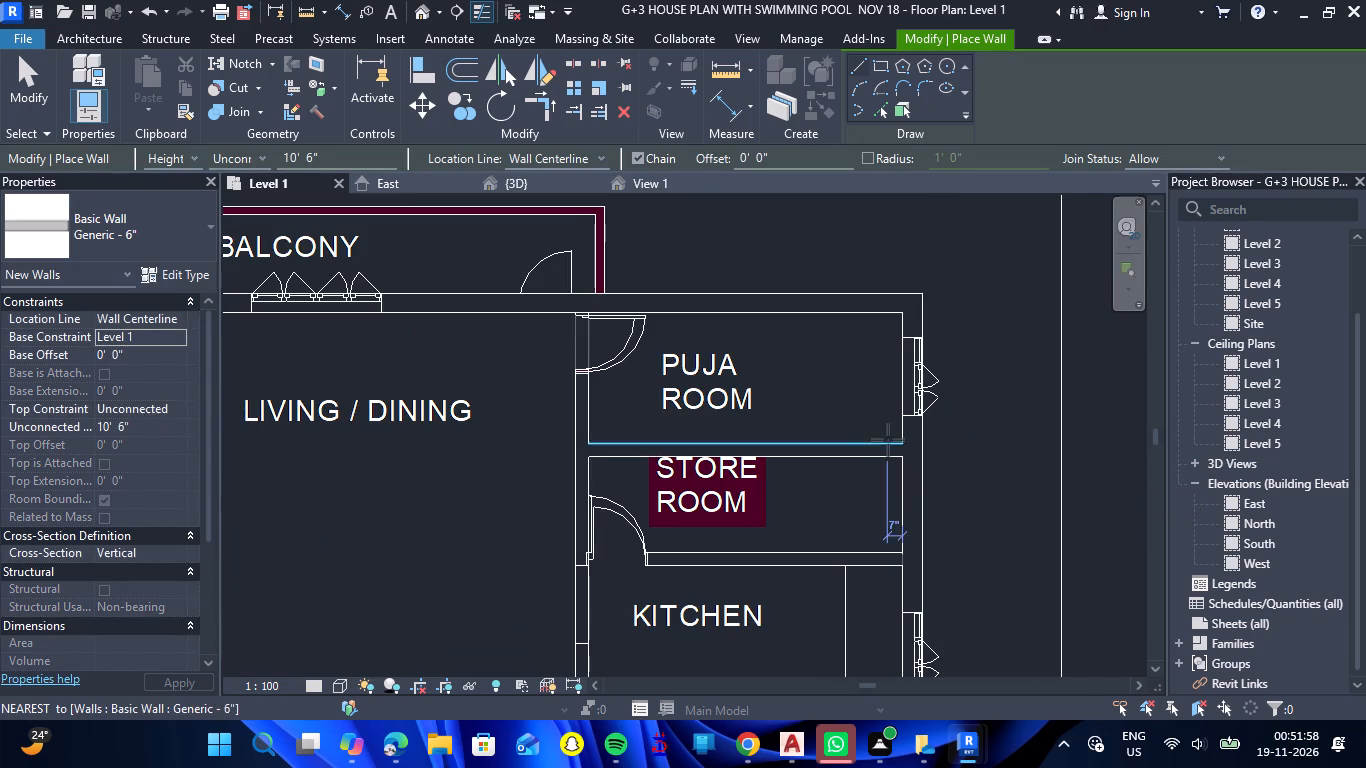
left_click(183, 339)
left_click(158, 372)
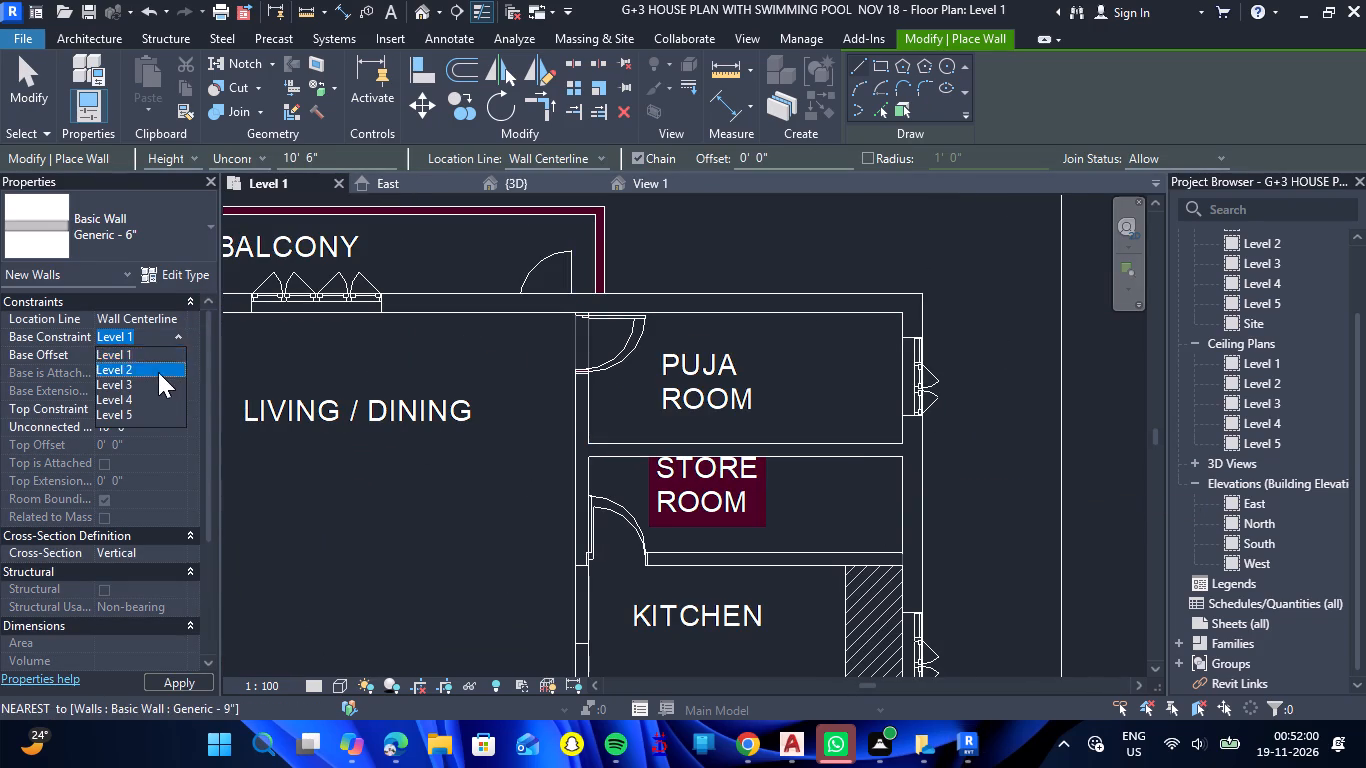
left_click(922, 561)
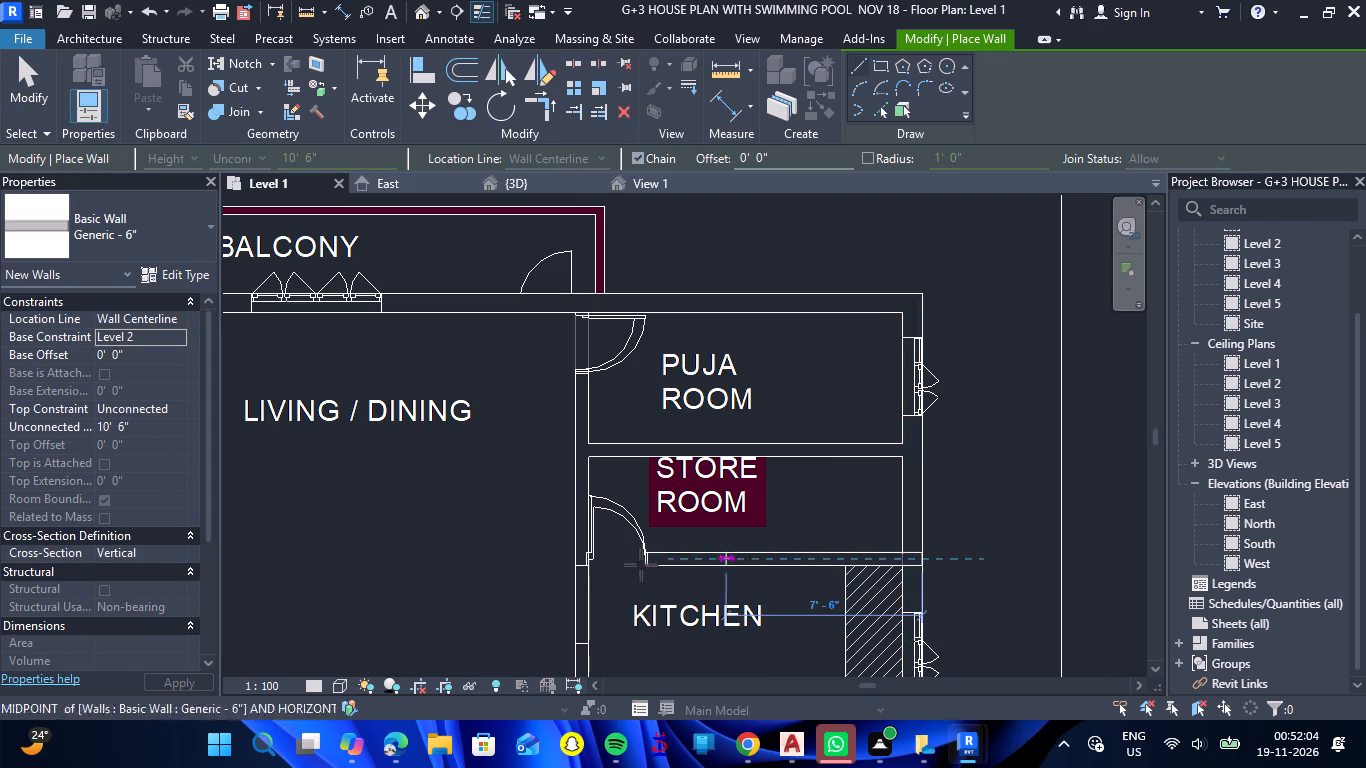
scroll(571, 560, "up", 12)
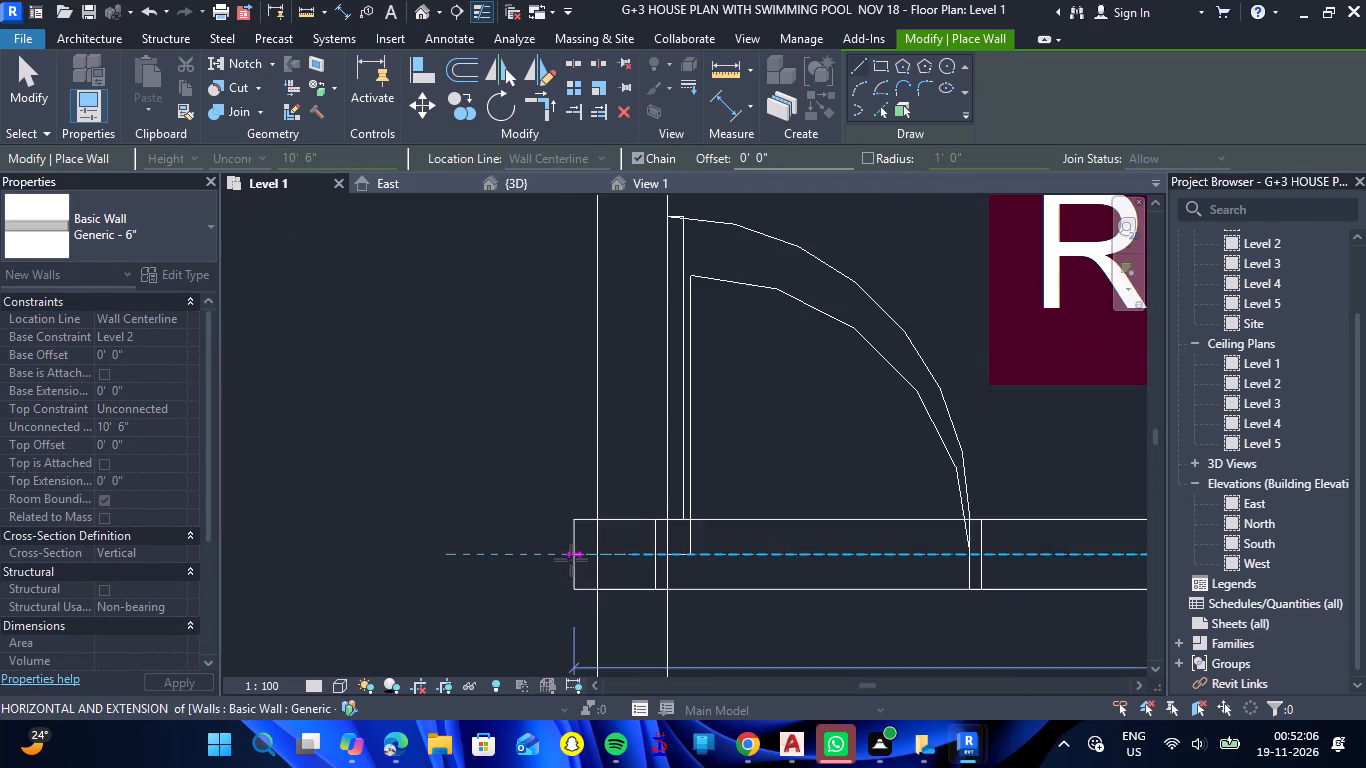
left_click(596, 553)
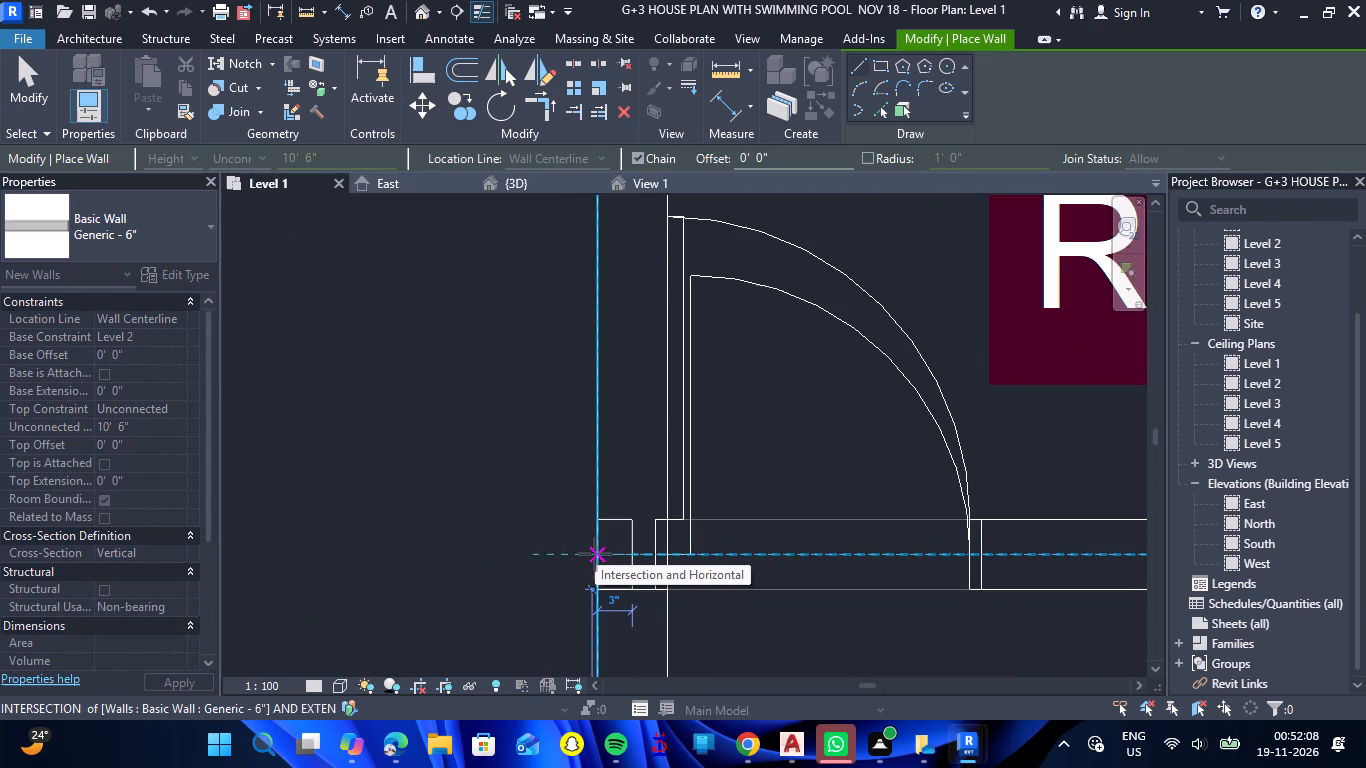
key("Escape")
Draw a Level 2-based Generic - 6" wall between the kitchen and south-east bedroom, from the east exterior wall to the living/dining area's east wall.
scroll(527, 510, "down", 6)
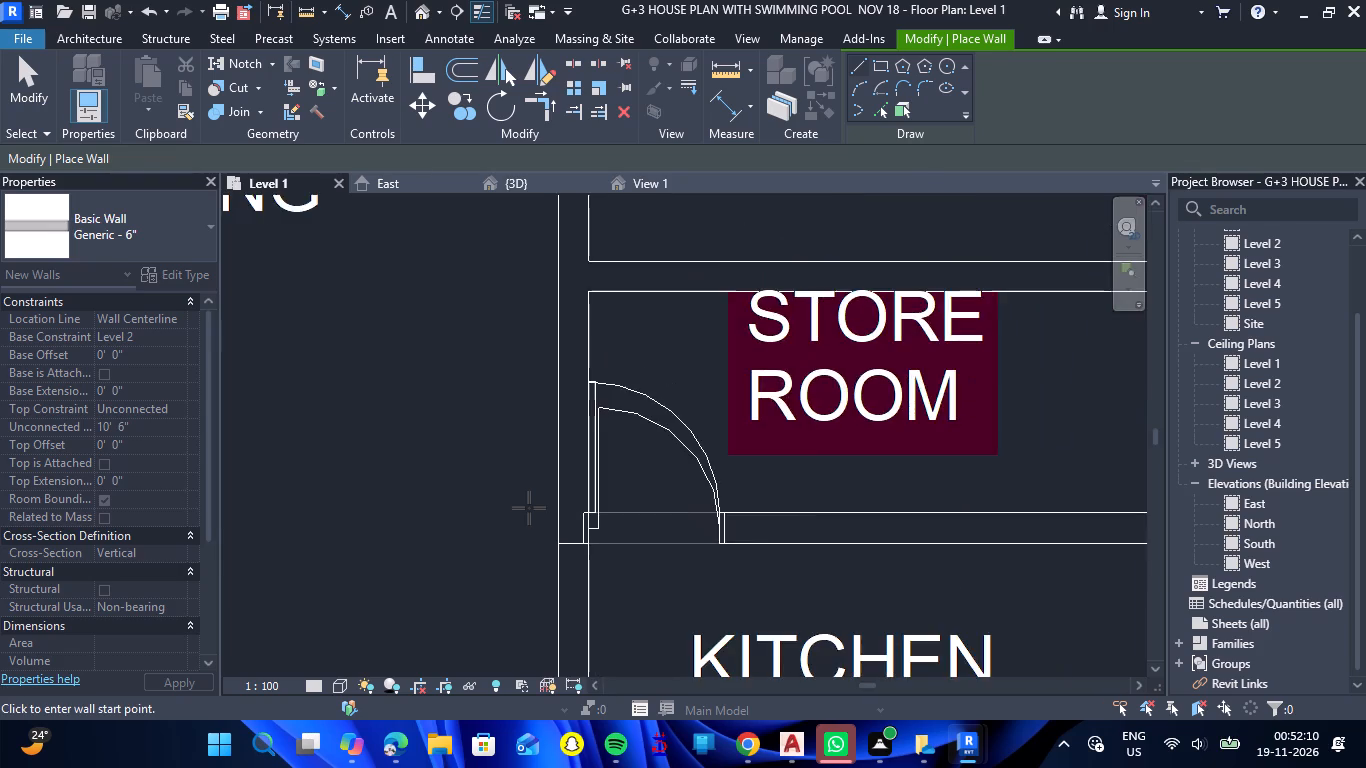
scroll(532, 508, "down", 9)
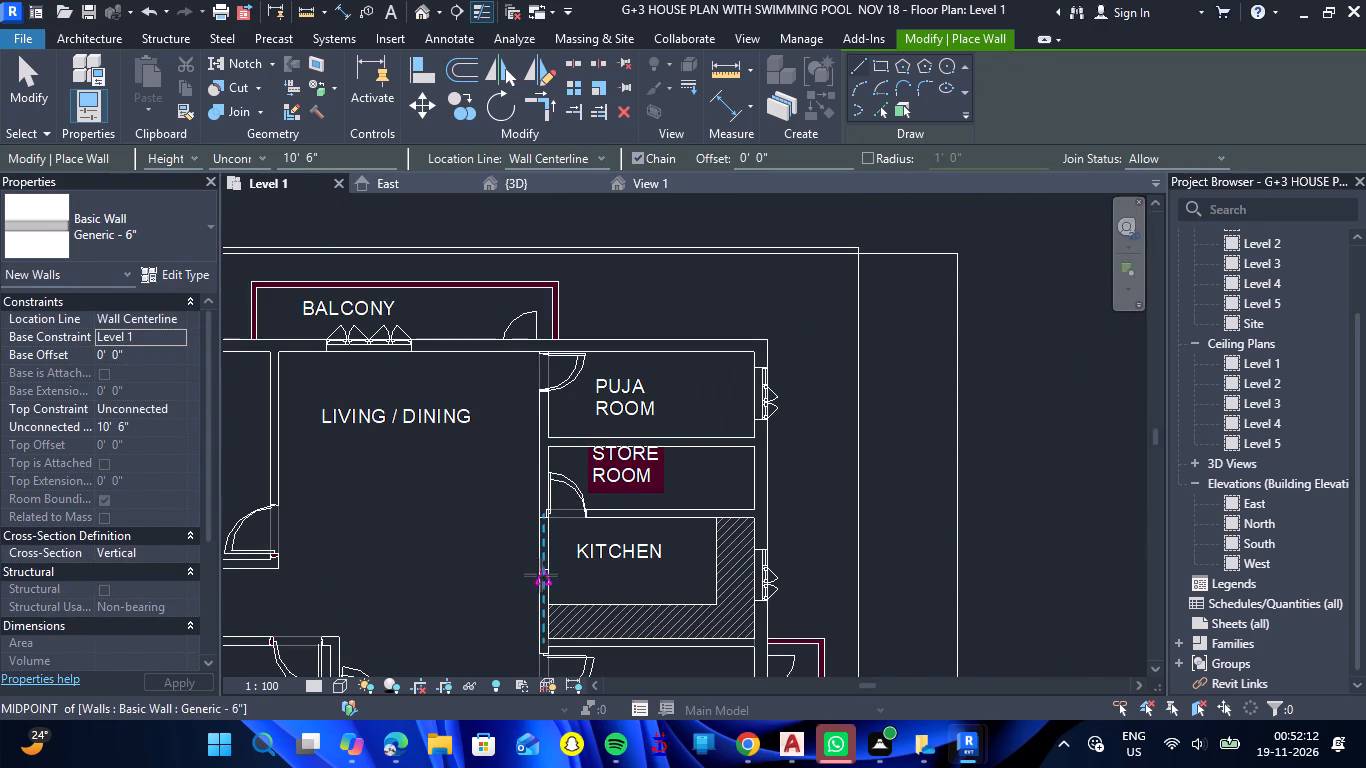
scroll(541, 575, "down", 3)
scroll(577, 643, "up", 6)
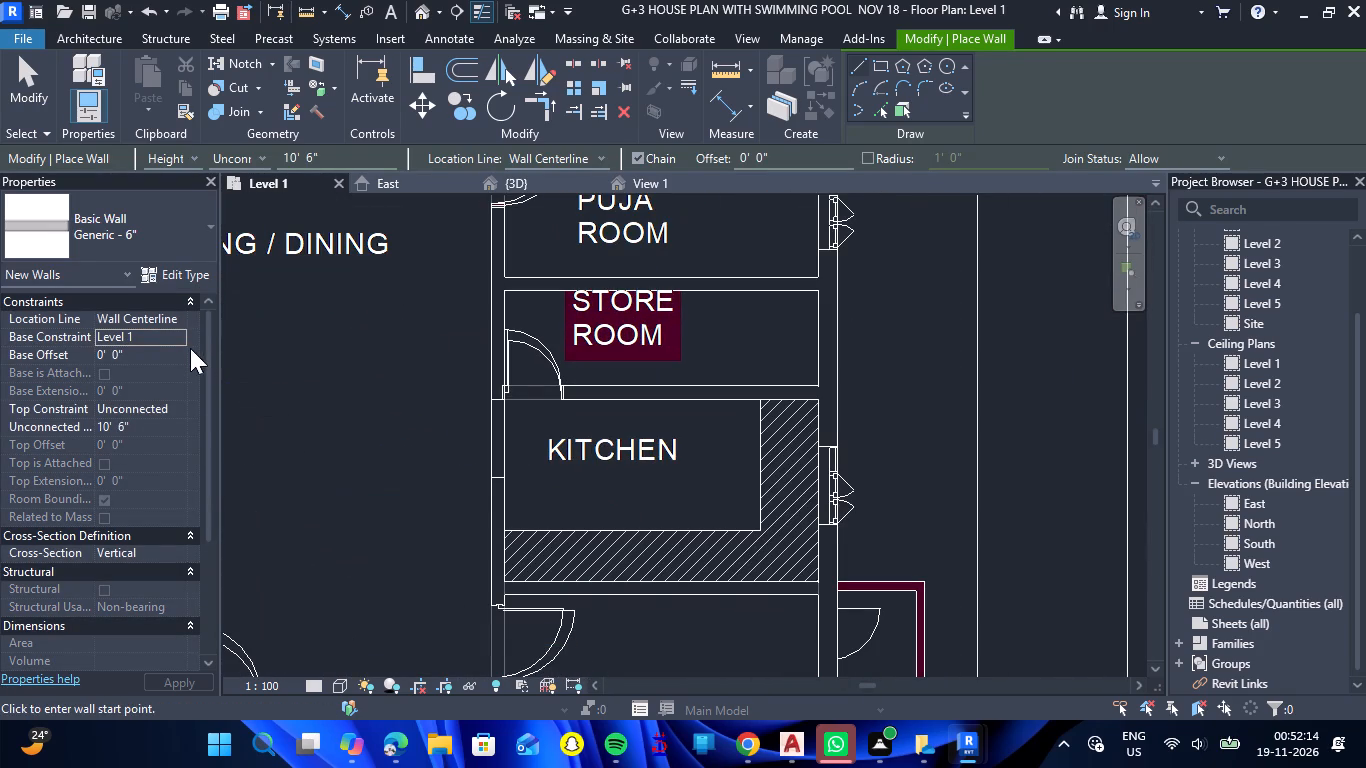
left_click(173, 337)
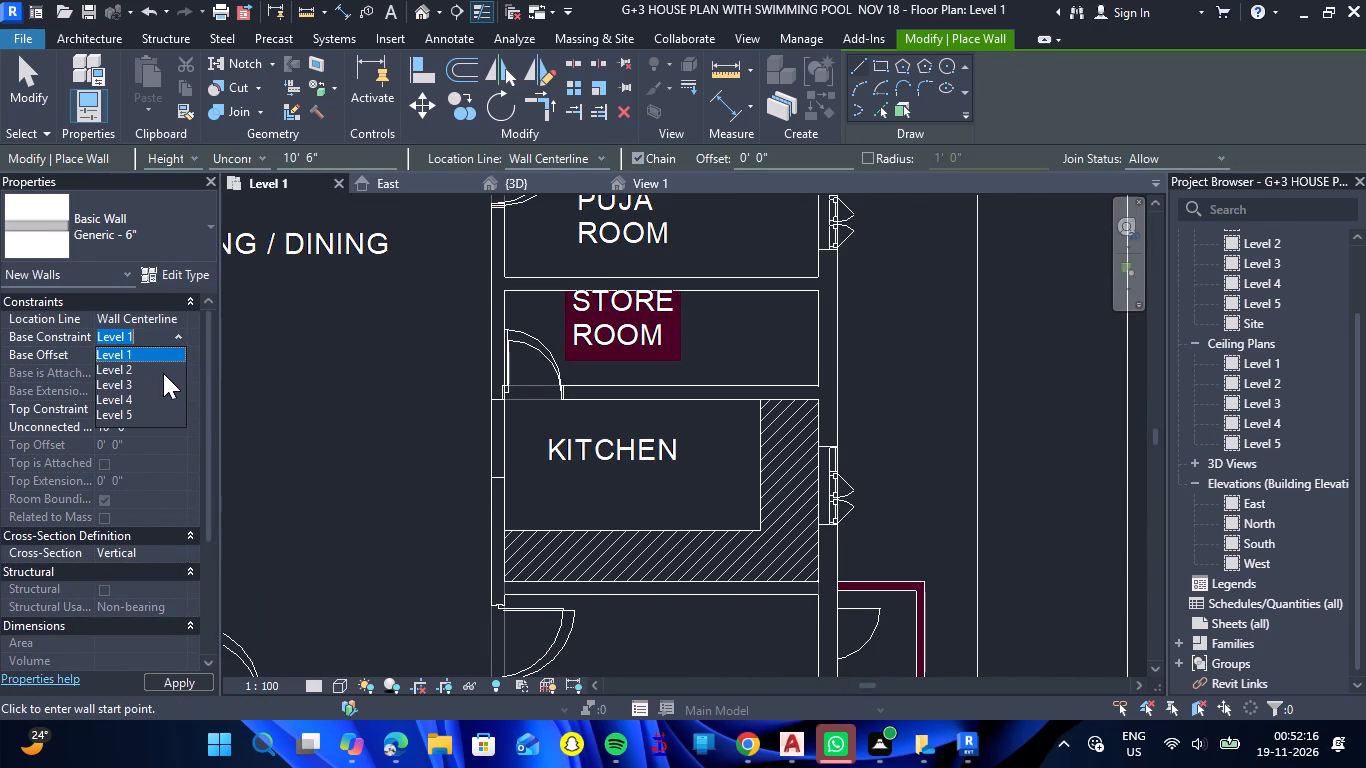
left_click(163, 373)
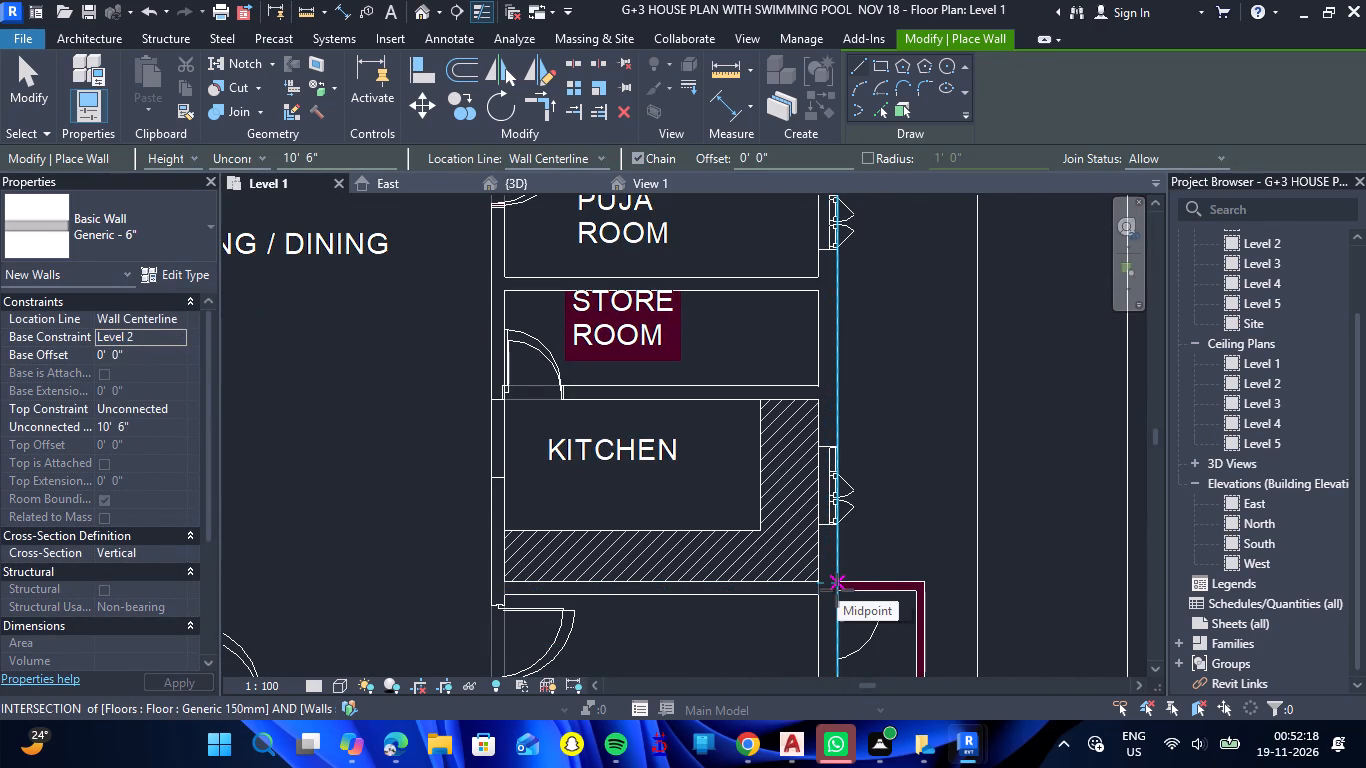
scroll(837, 590, "up", 6)
left_click(841, 589)
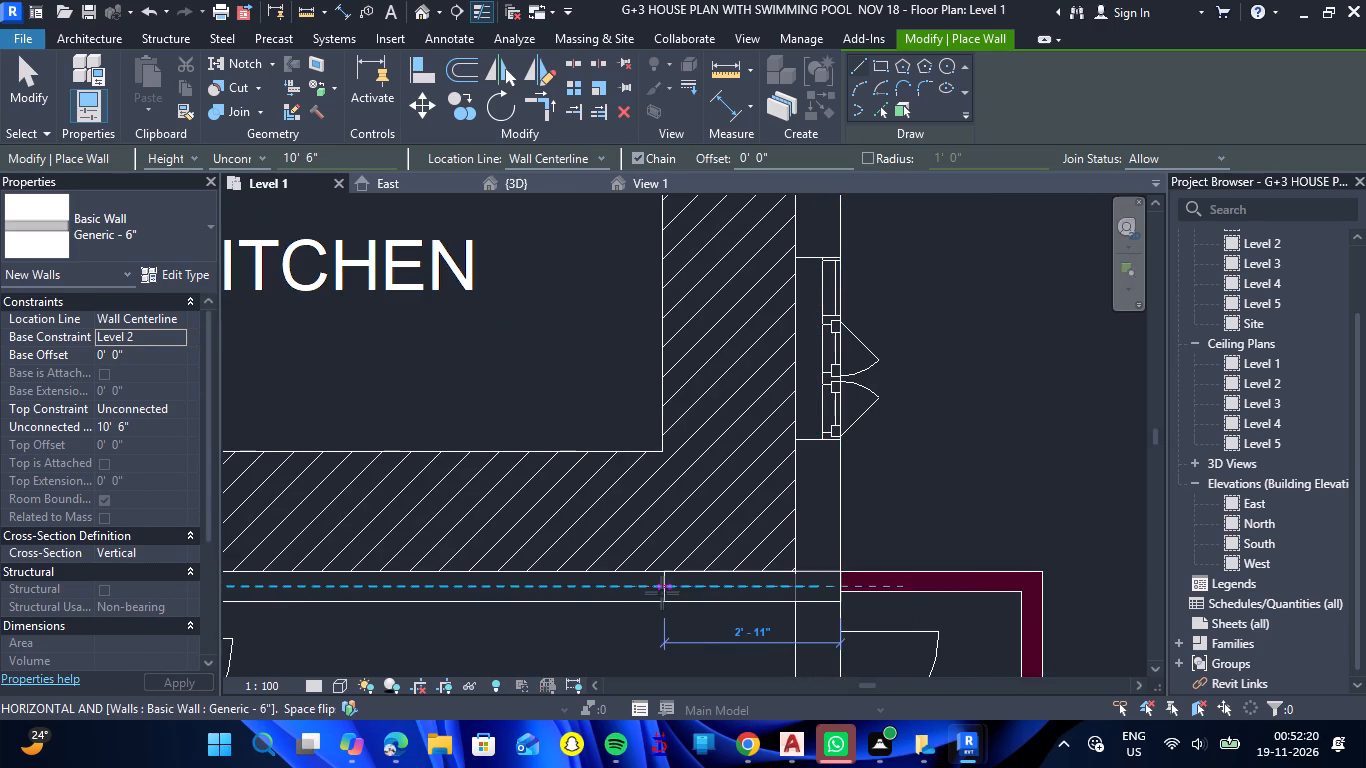
scroll(662, 593, "down", 5)
scroll(358, 592, "up", 3)
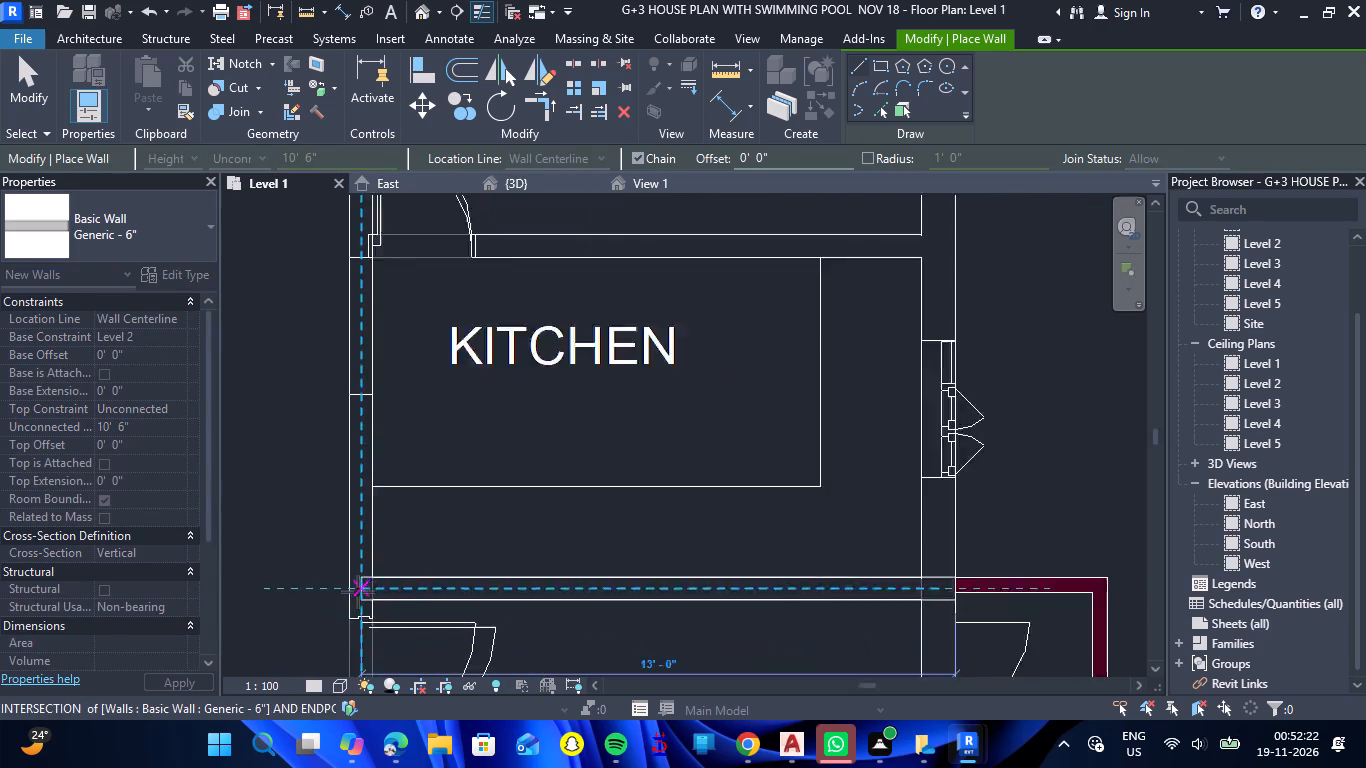
scroll(358, 592, "up", 5)
left_click(343, 584)
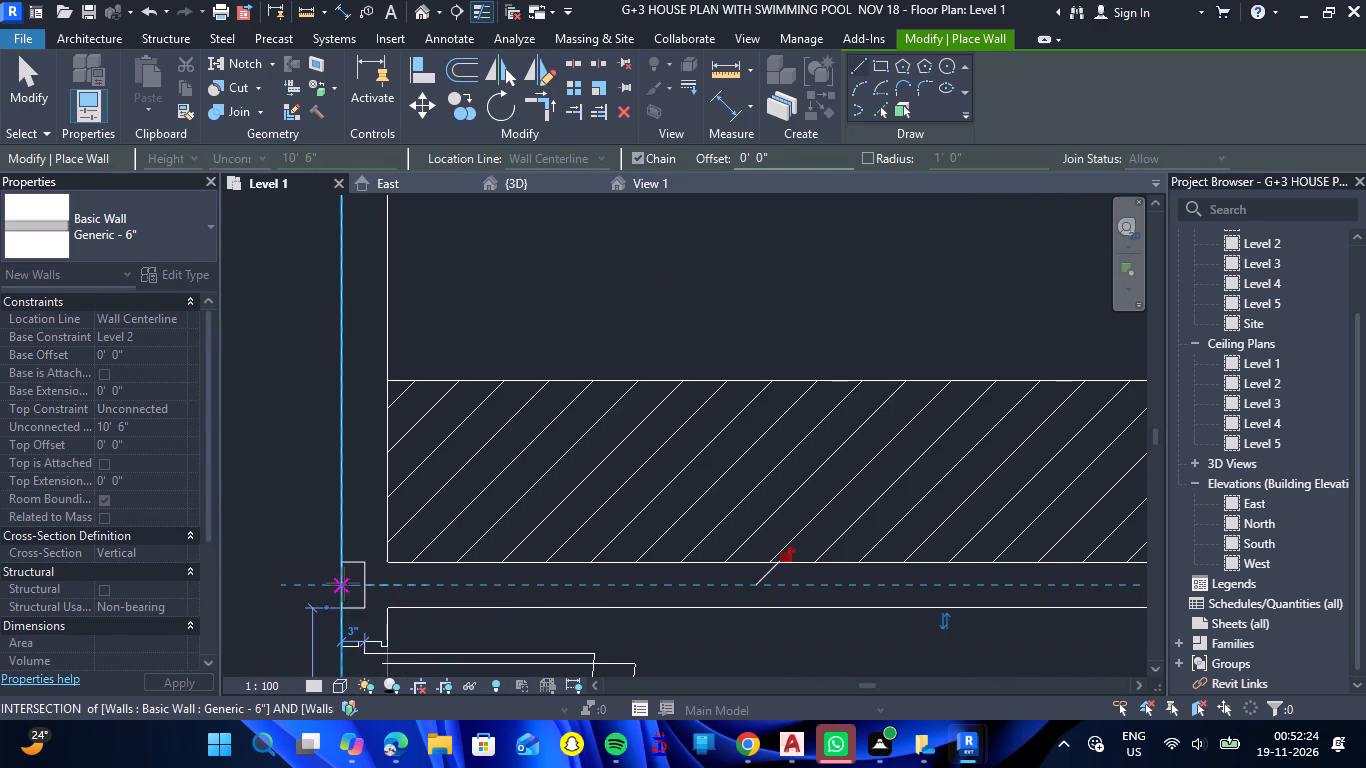
key("Escape")
Switch the wall type for new walls to Generic - 9".
scroll(362, 474, "down", 12)
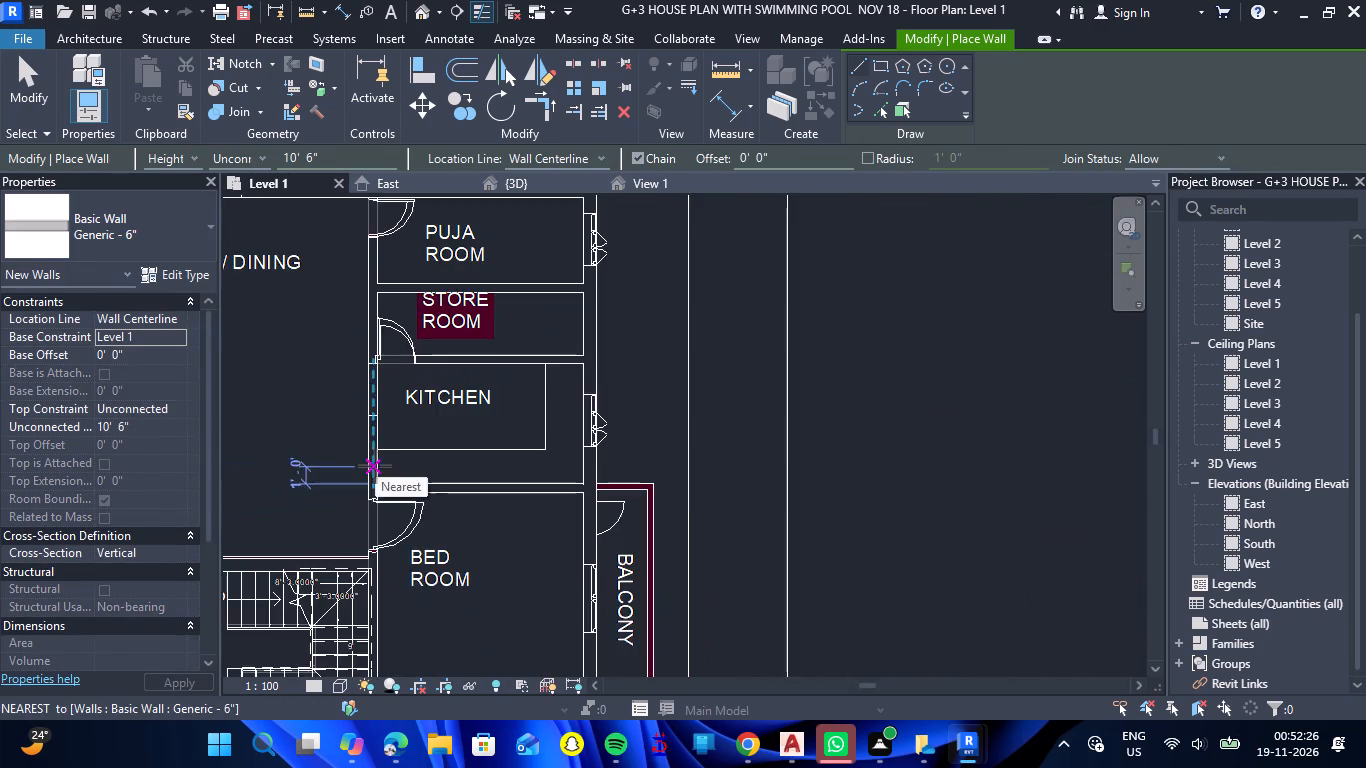
scroll(375, 466, "down", 4)
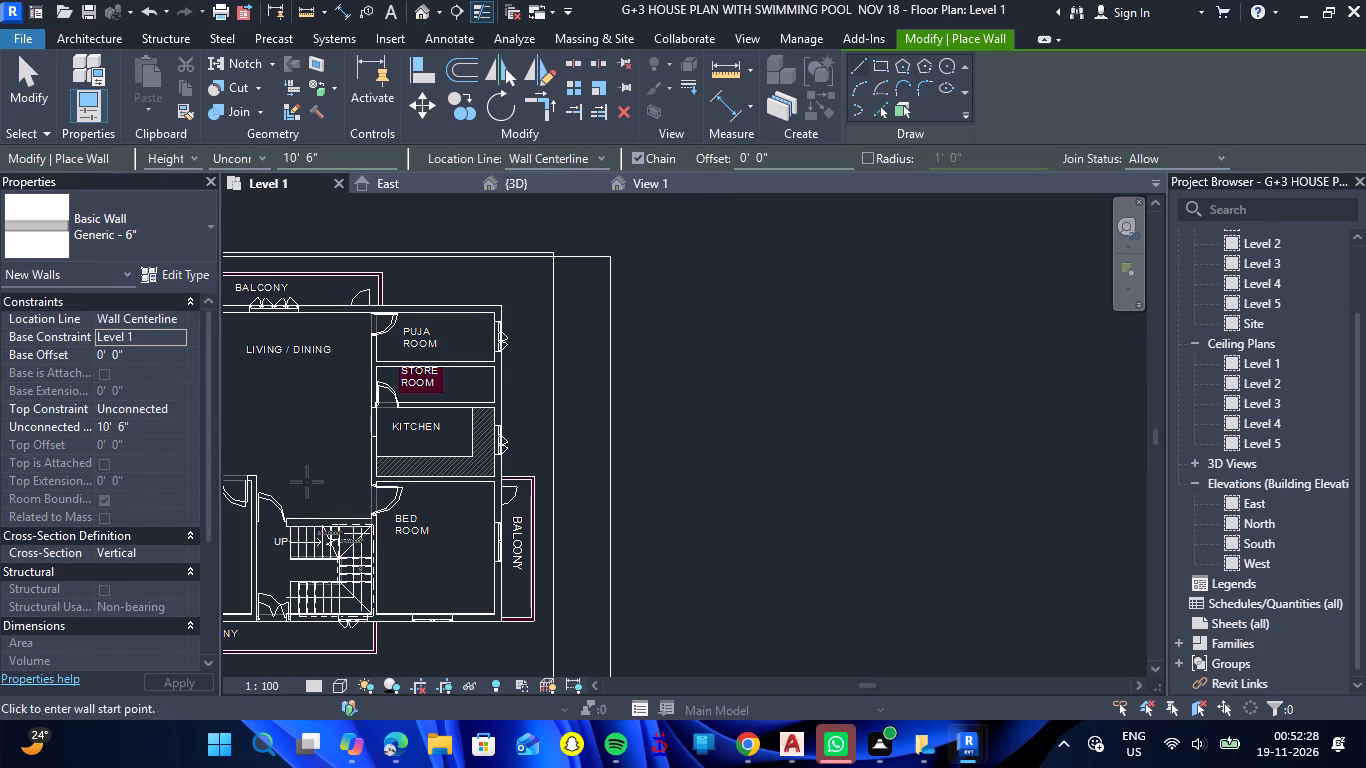
left_click(209, 237)
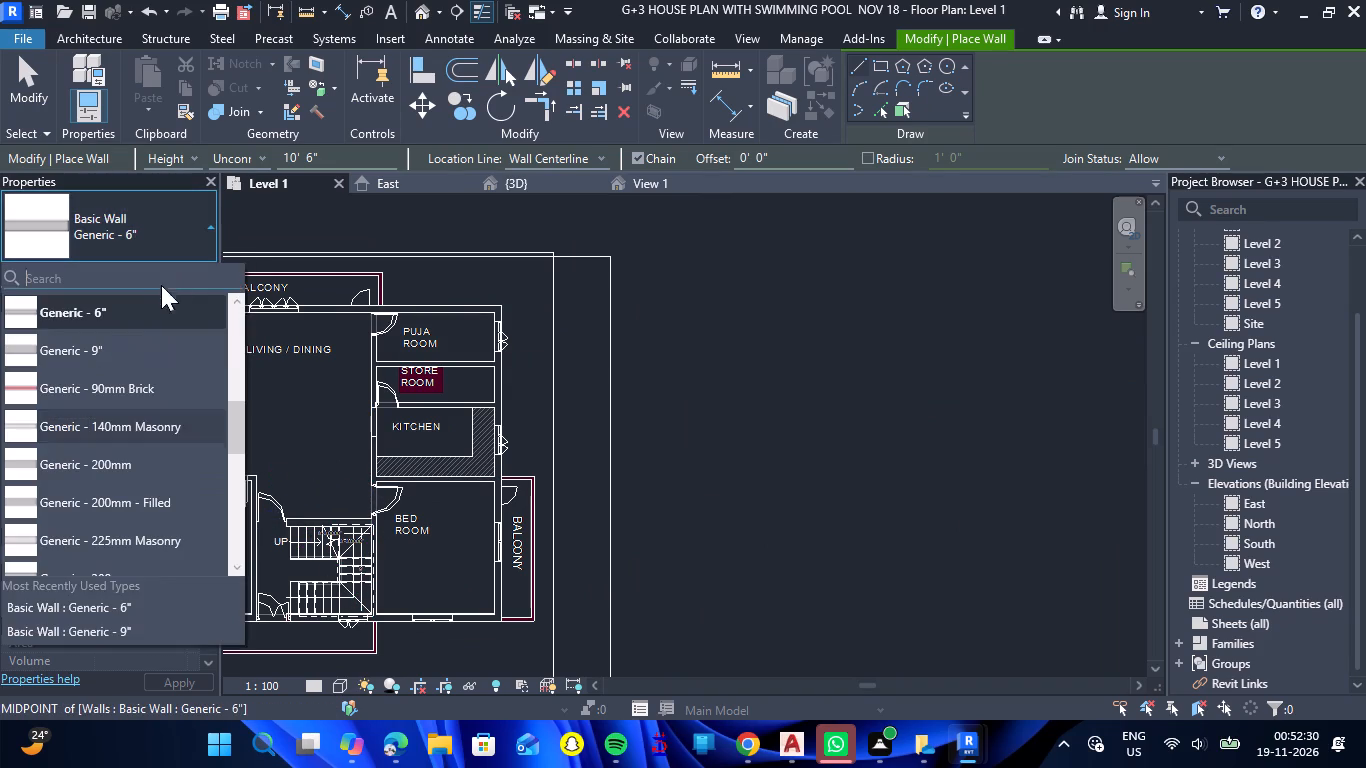
left_click(119, 346)
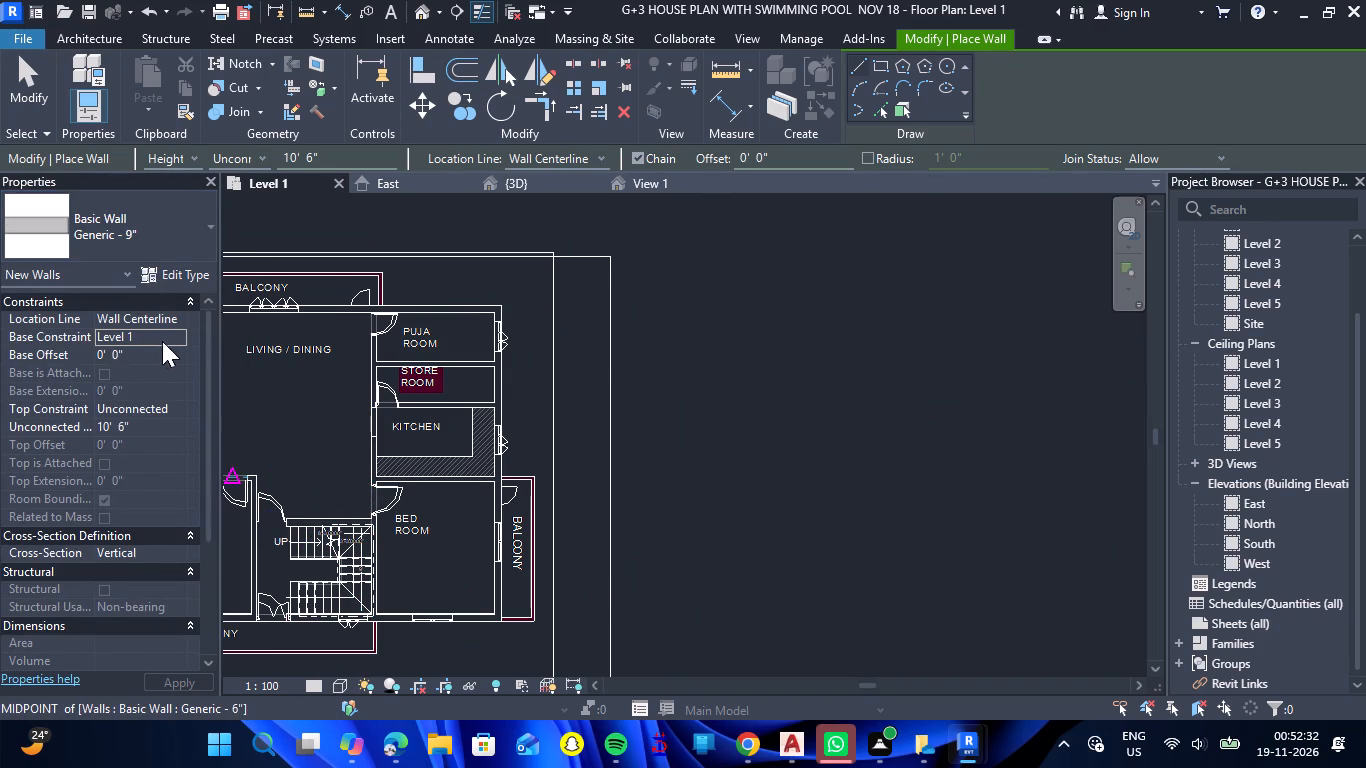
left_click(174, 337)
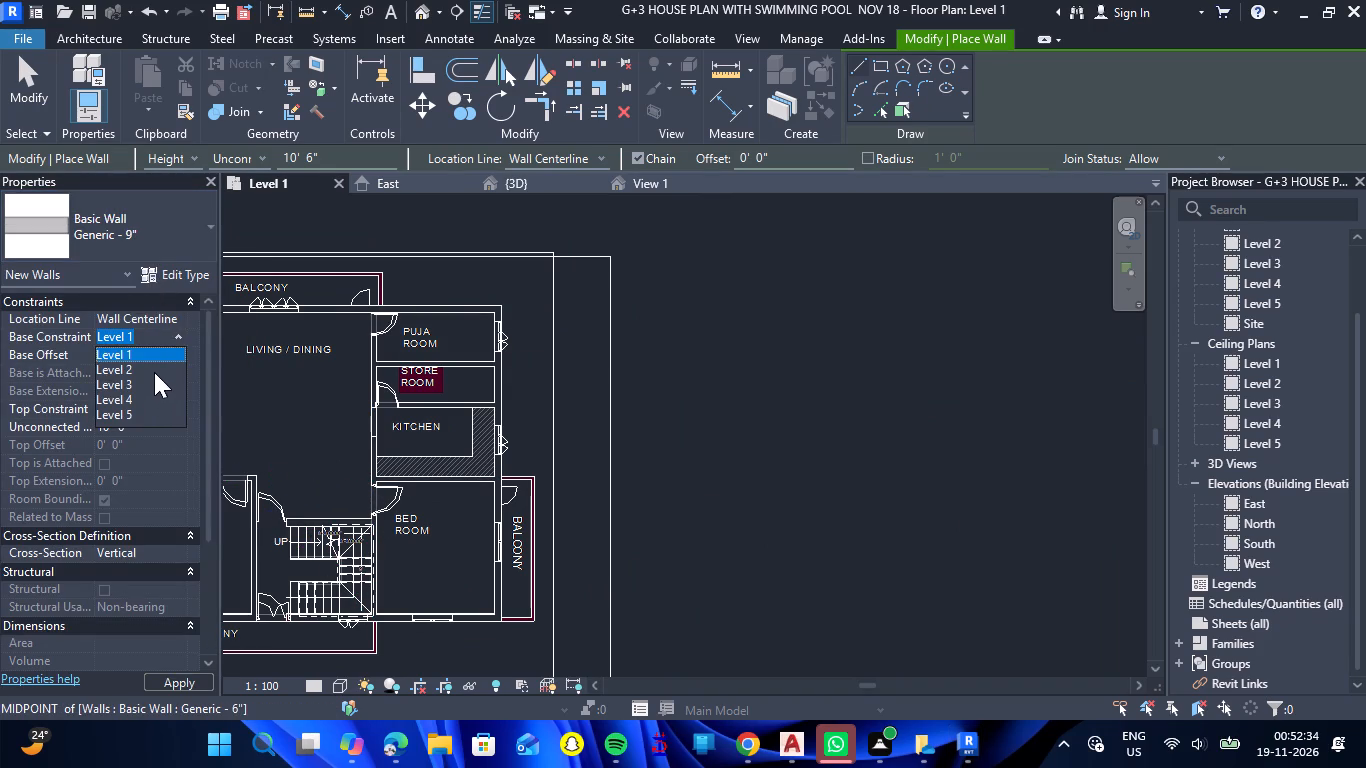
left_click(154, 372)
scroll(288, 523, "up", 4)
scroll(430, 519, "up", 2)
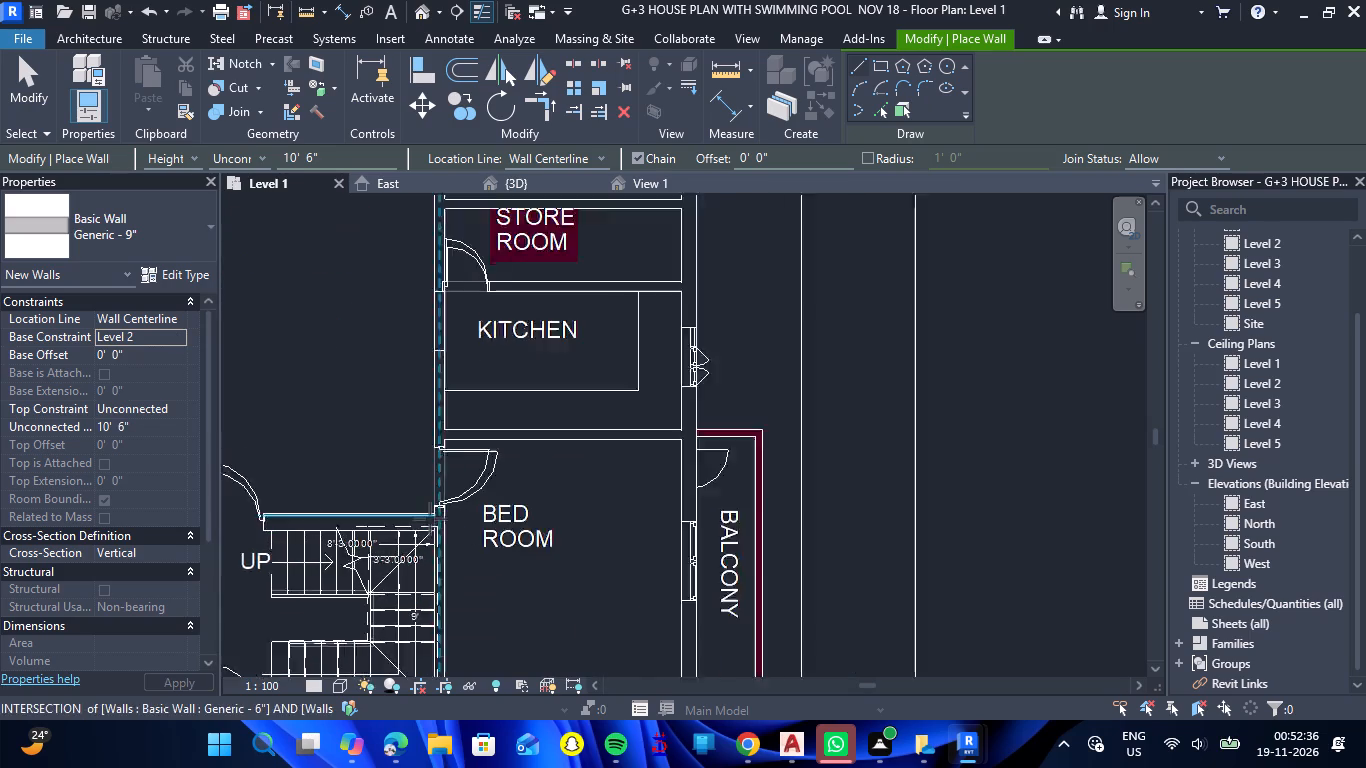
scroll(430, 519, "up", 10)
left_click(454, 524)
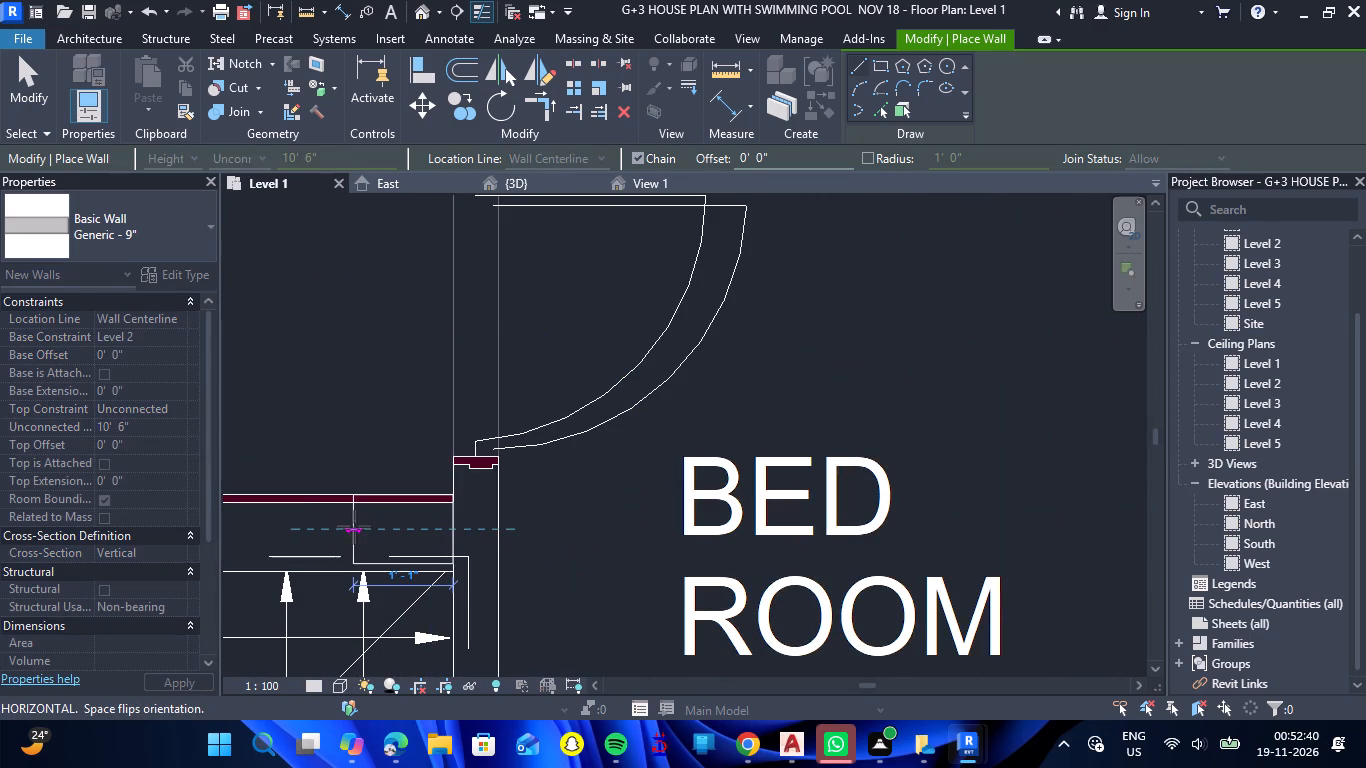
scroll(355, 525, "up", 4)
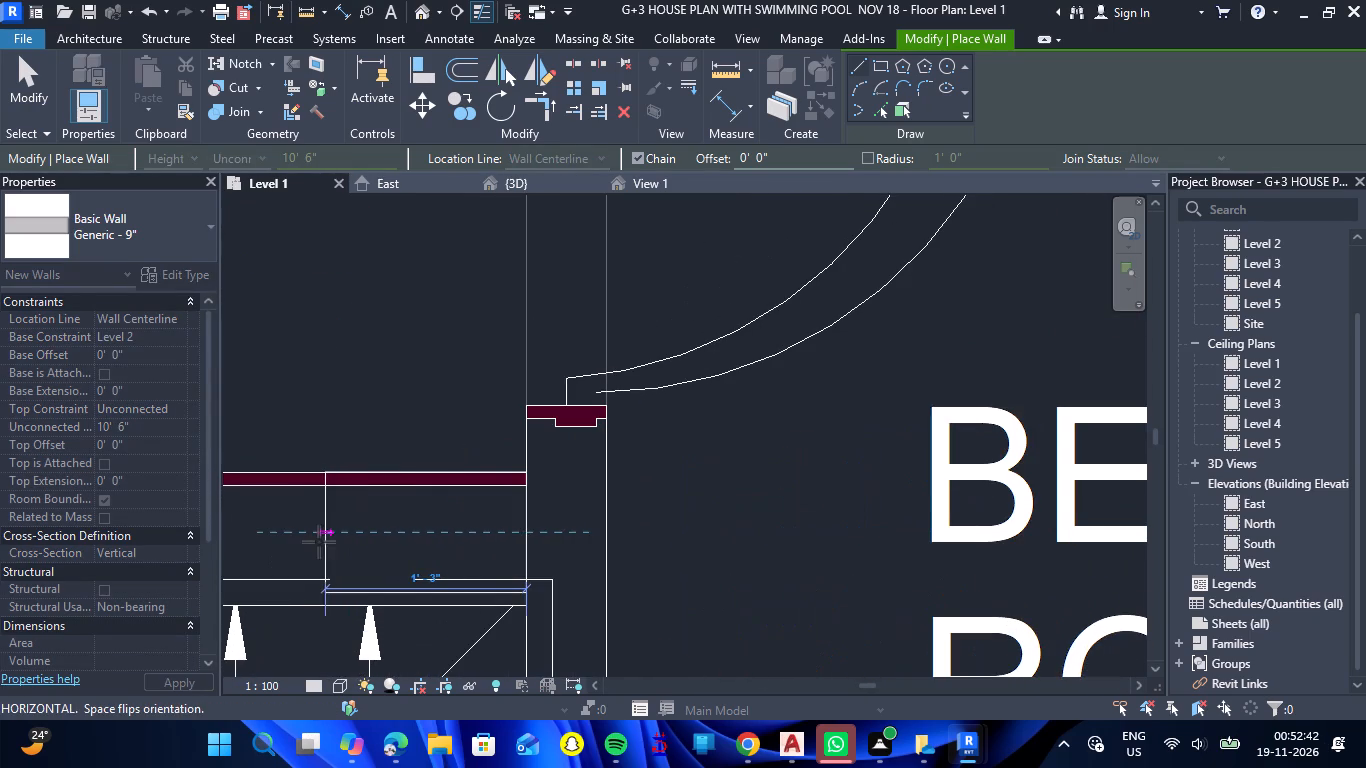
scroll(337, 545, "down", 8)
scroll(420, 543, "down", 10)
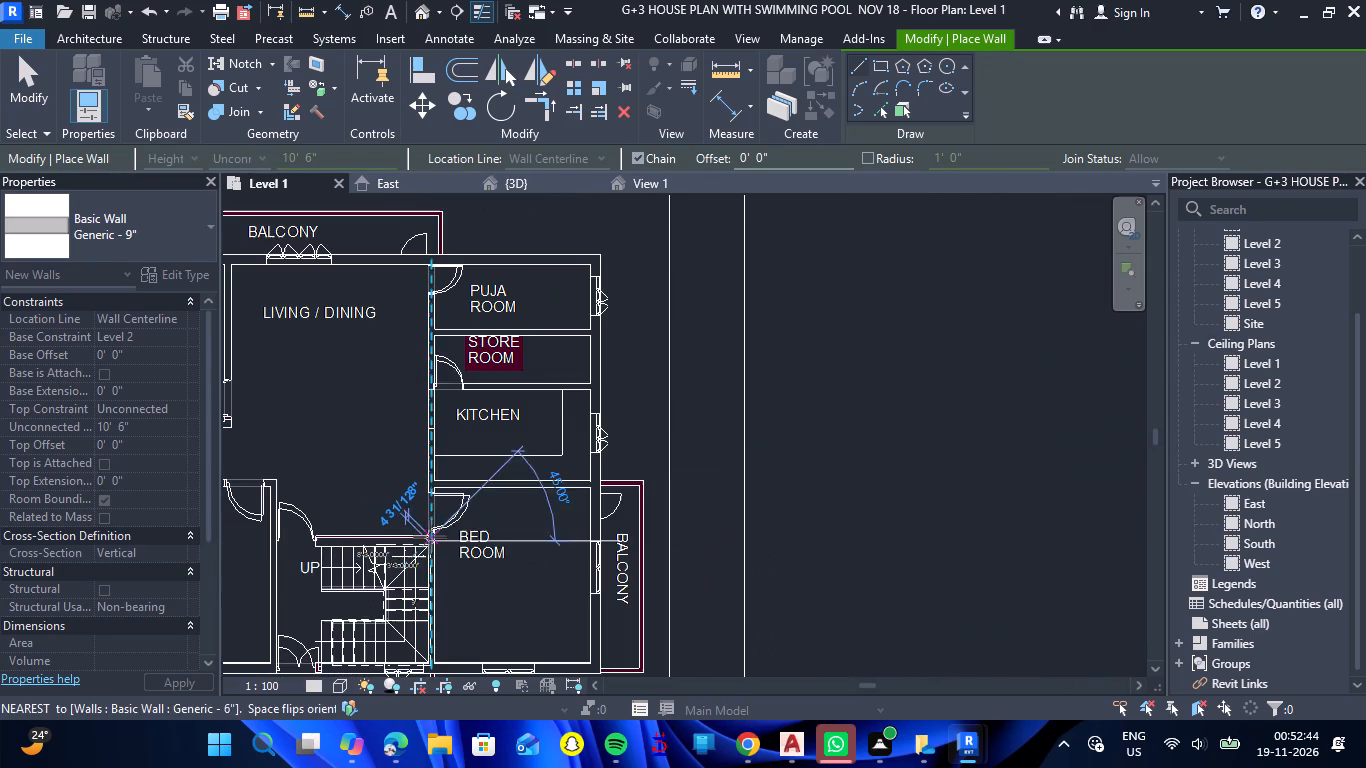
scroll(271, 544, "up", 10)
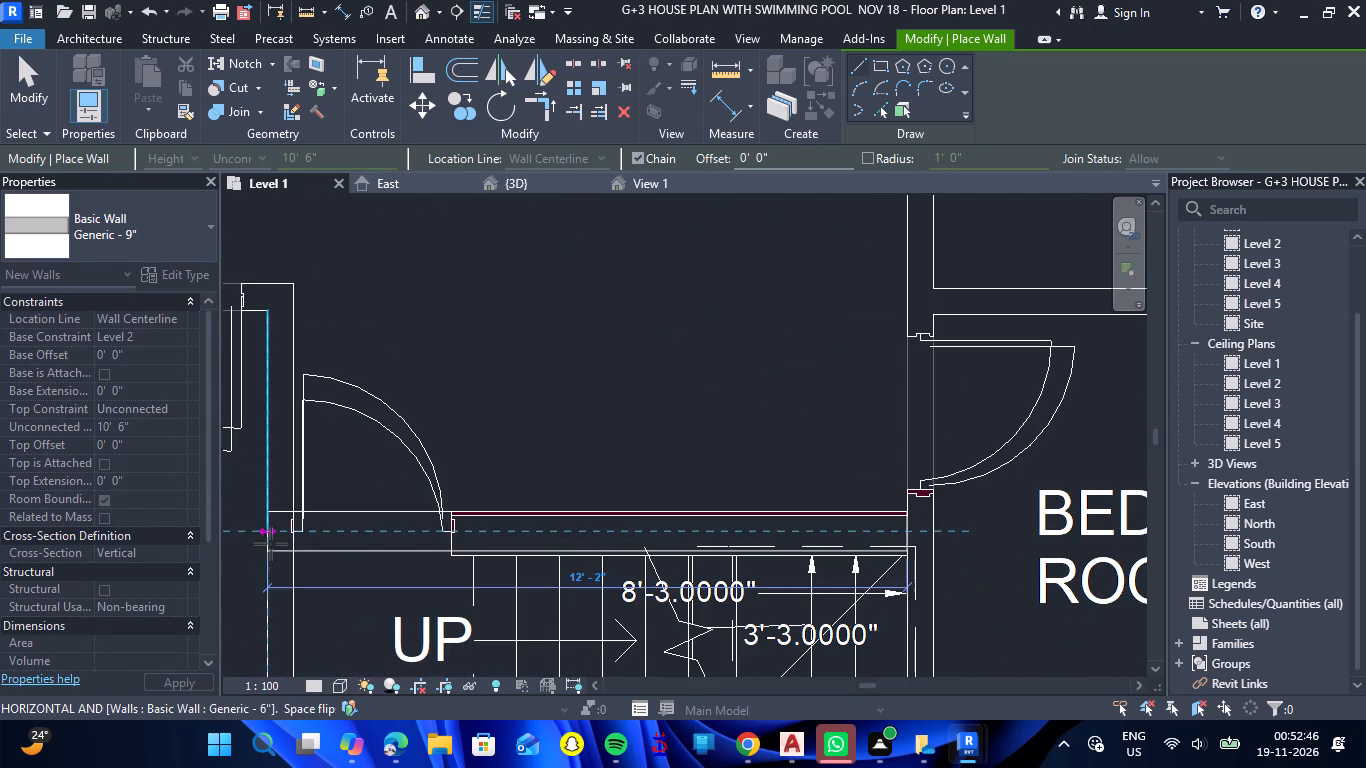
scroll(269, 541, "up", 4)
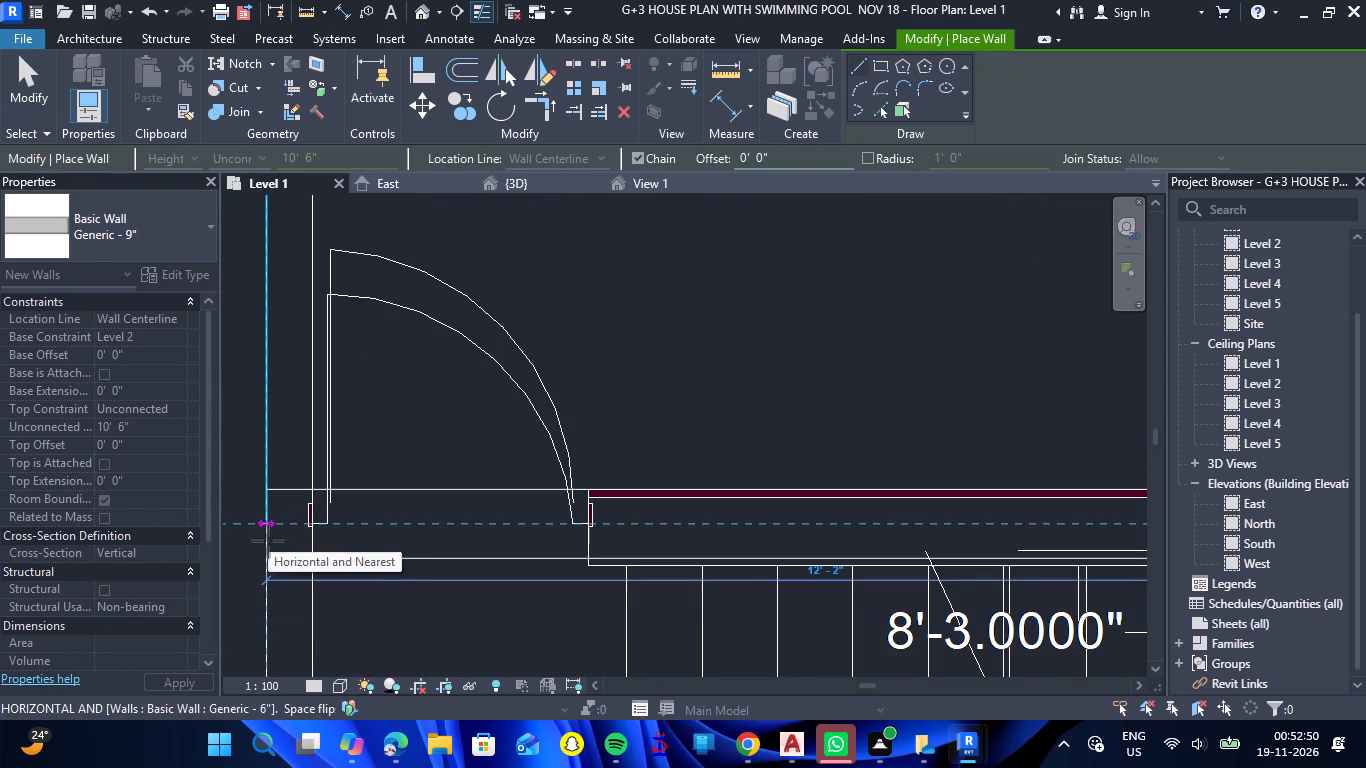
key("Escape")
Draw a Level 2-based Generic - 9" wall, about 12'-2" long, along the stair's north side, ending at the south-west bedroom wall's far face.
scroll(267, 532, "down", 7)
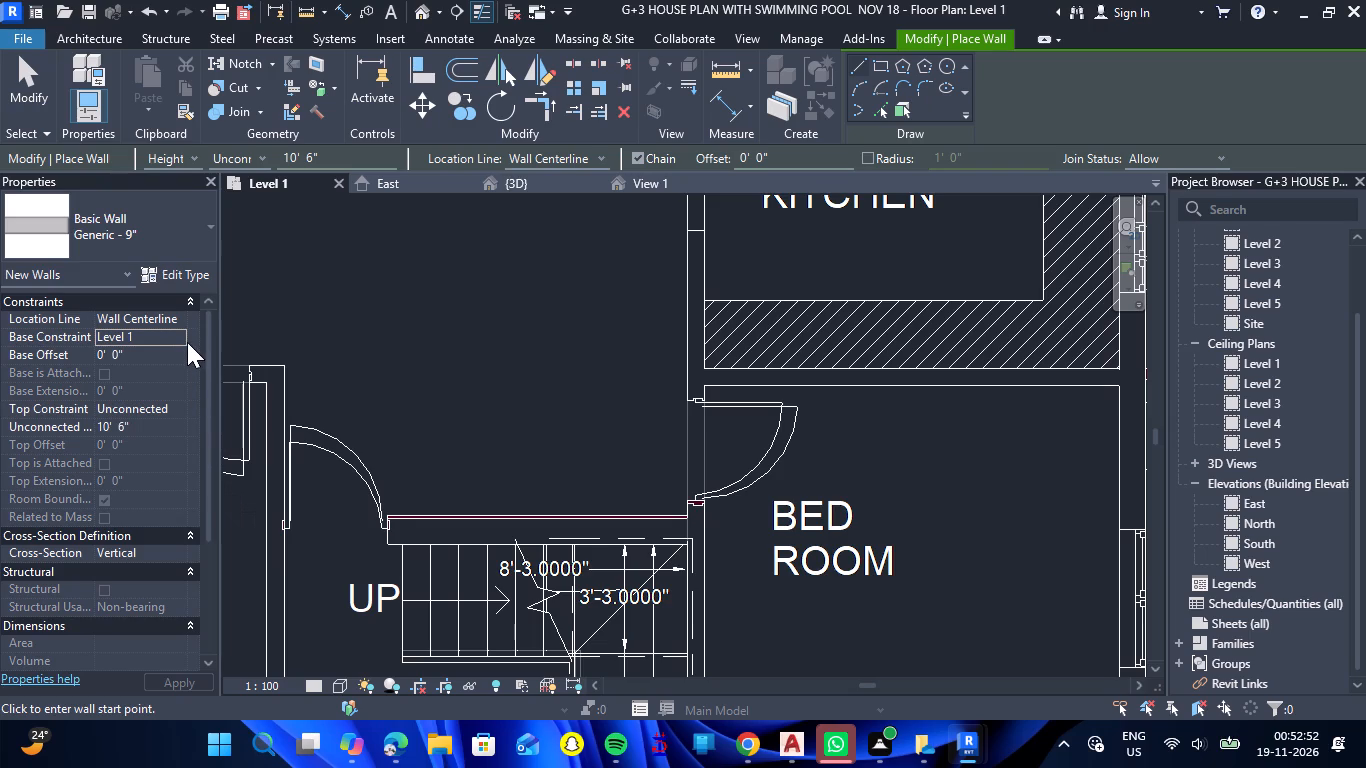
left_click(183, 342)
left_click(151, 371)
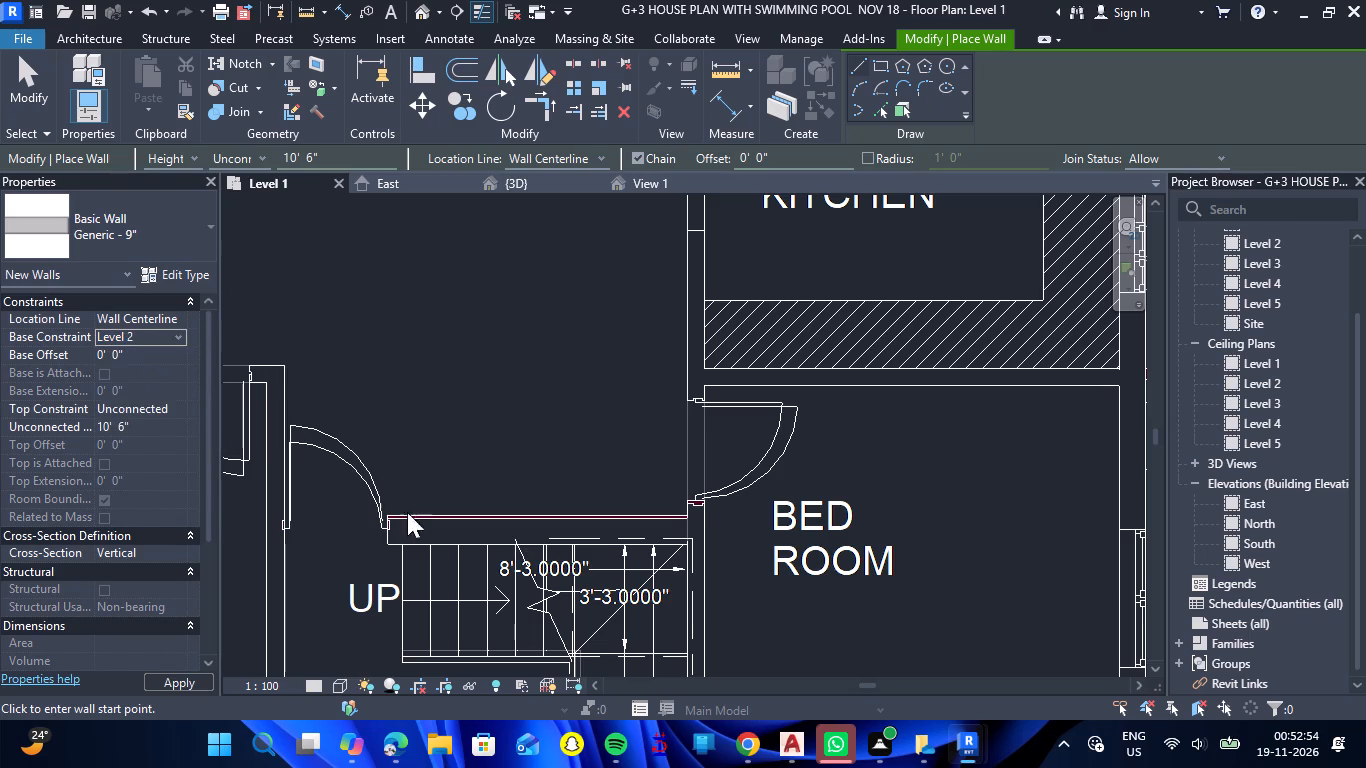
scroll(675, 550, "up", 9)
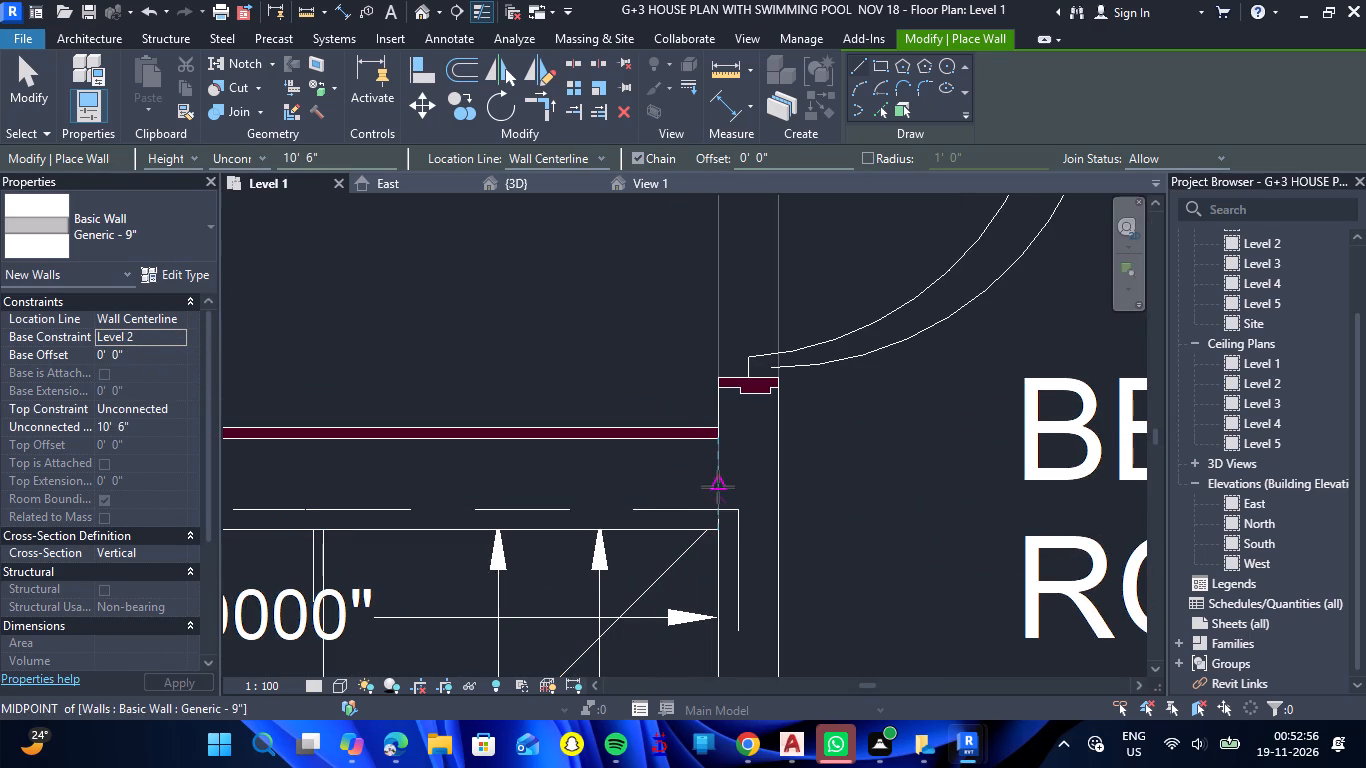
left_click(719, 485)
scroll(585, 489, "down", 3)
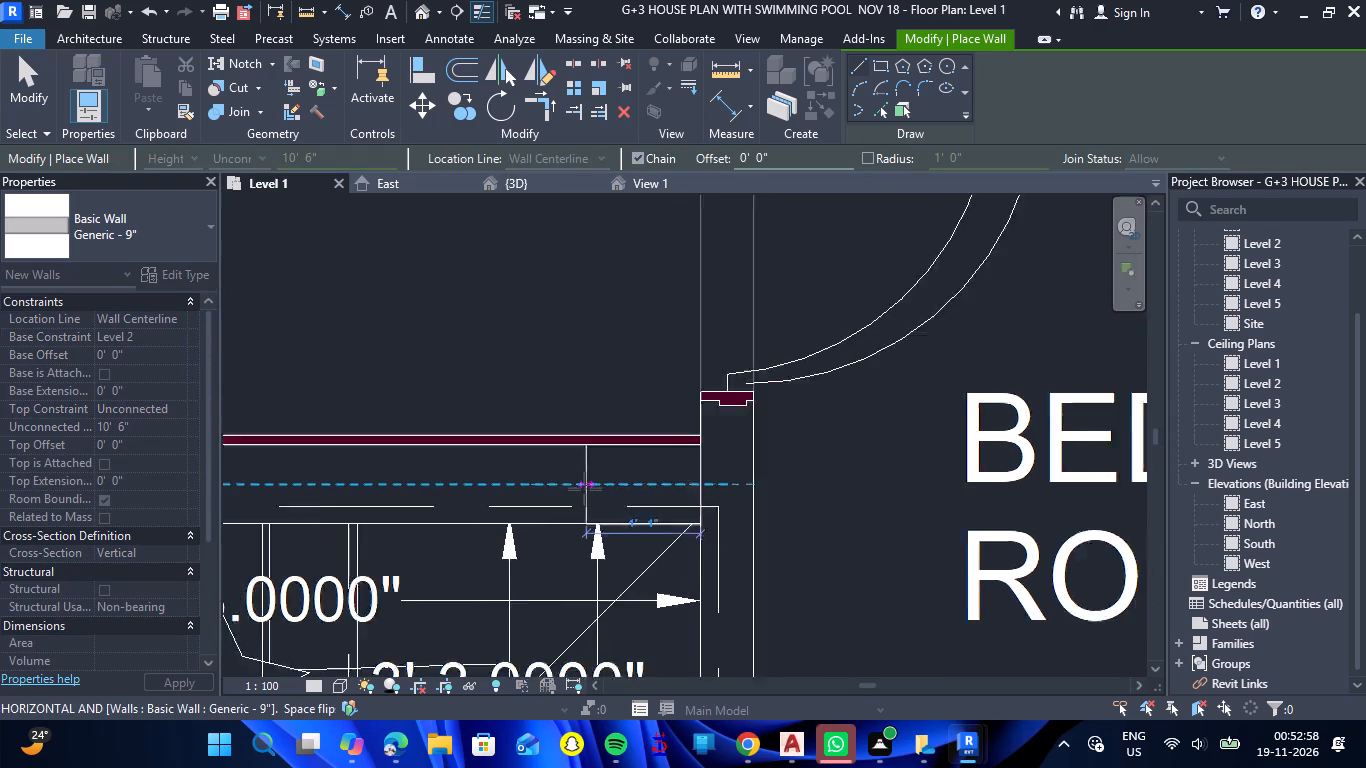
scroll(585, 489, "down", 10)
scroll(378, 490, "up", 3)
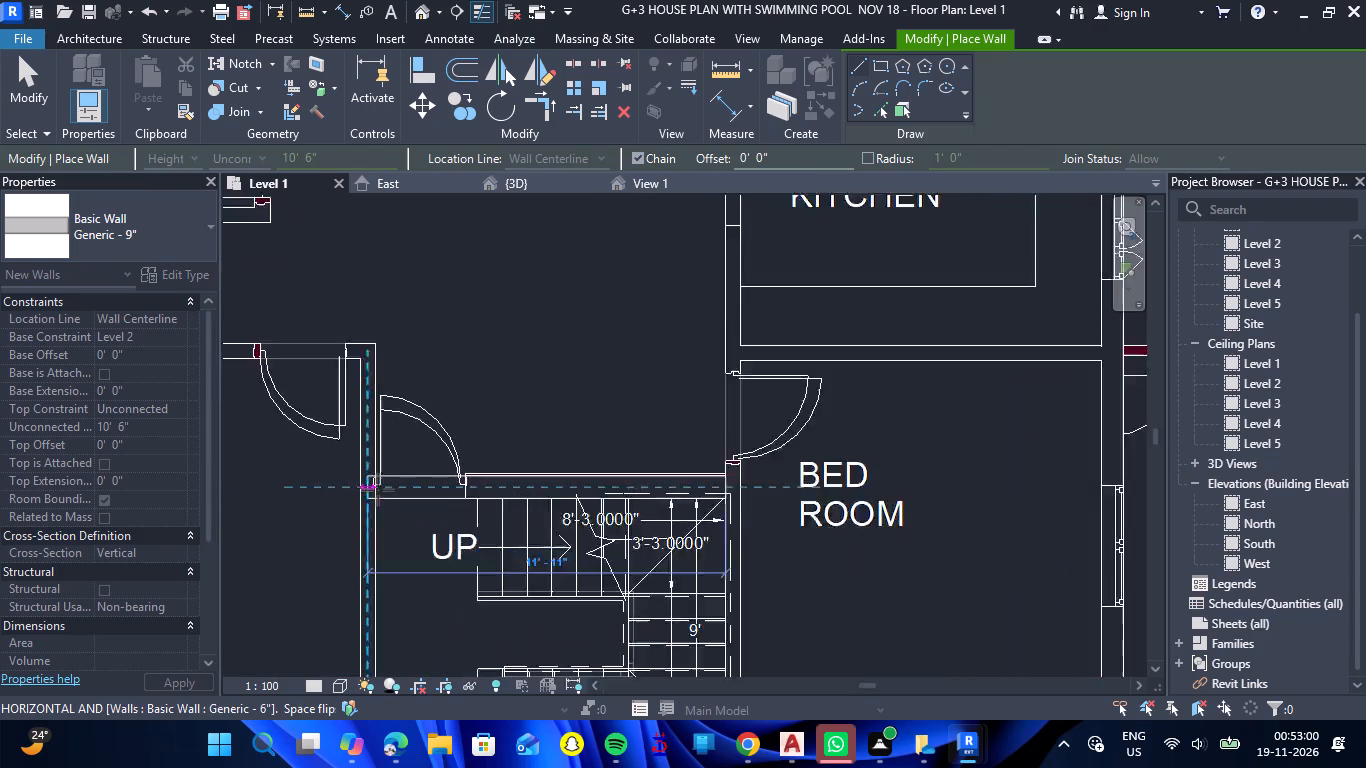
scroll(378, 490, "up", 8)
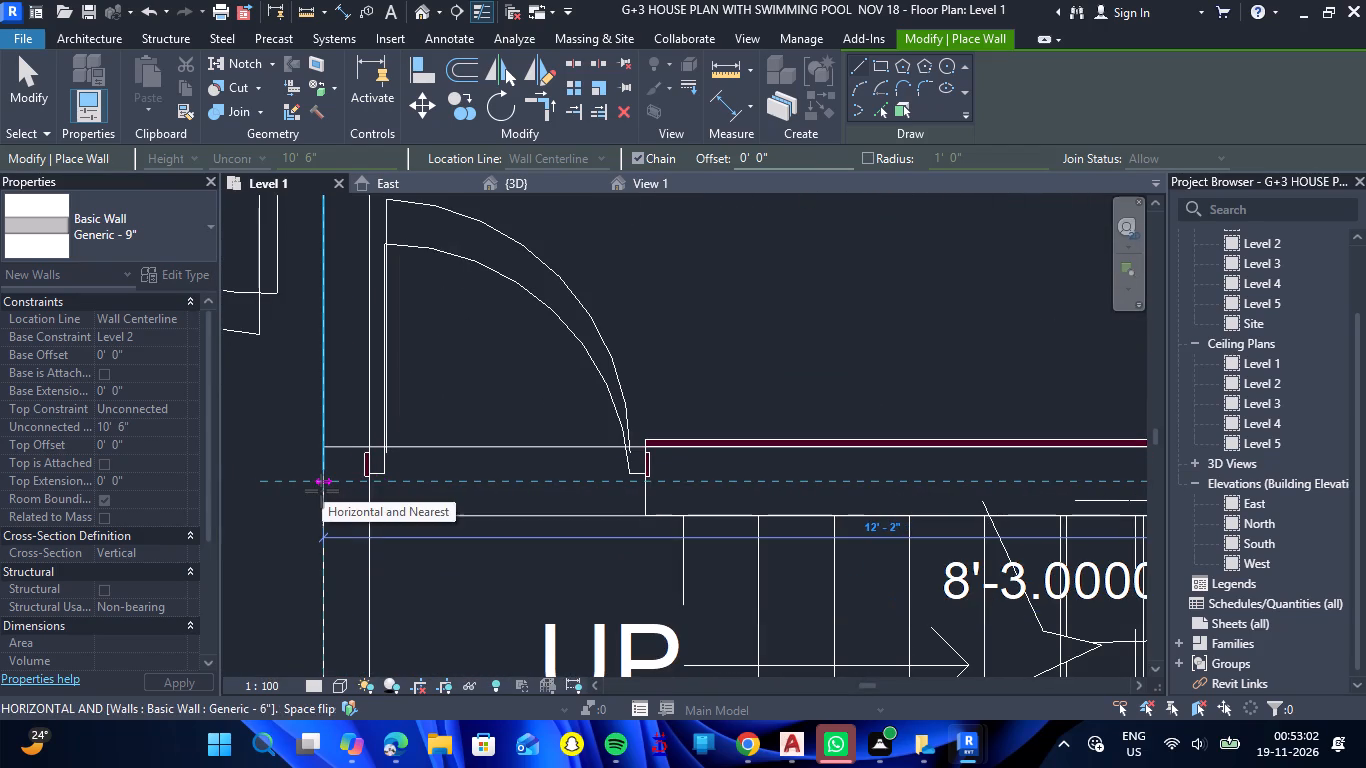
left_click(323, 488)
key("Escape")
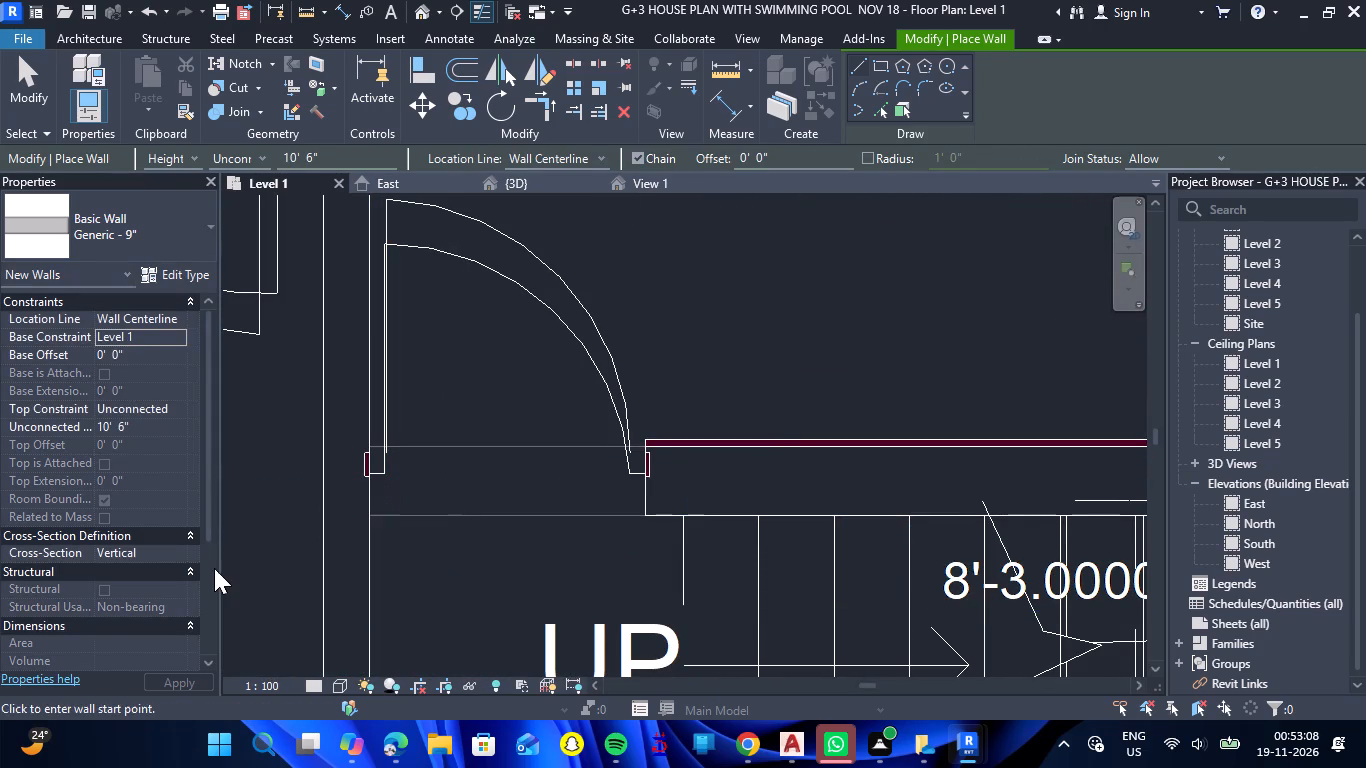
Switch the wall type for new walls to Generic - 4".
scroll(360, 504, "down", 15)
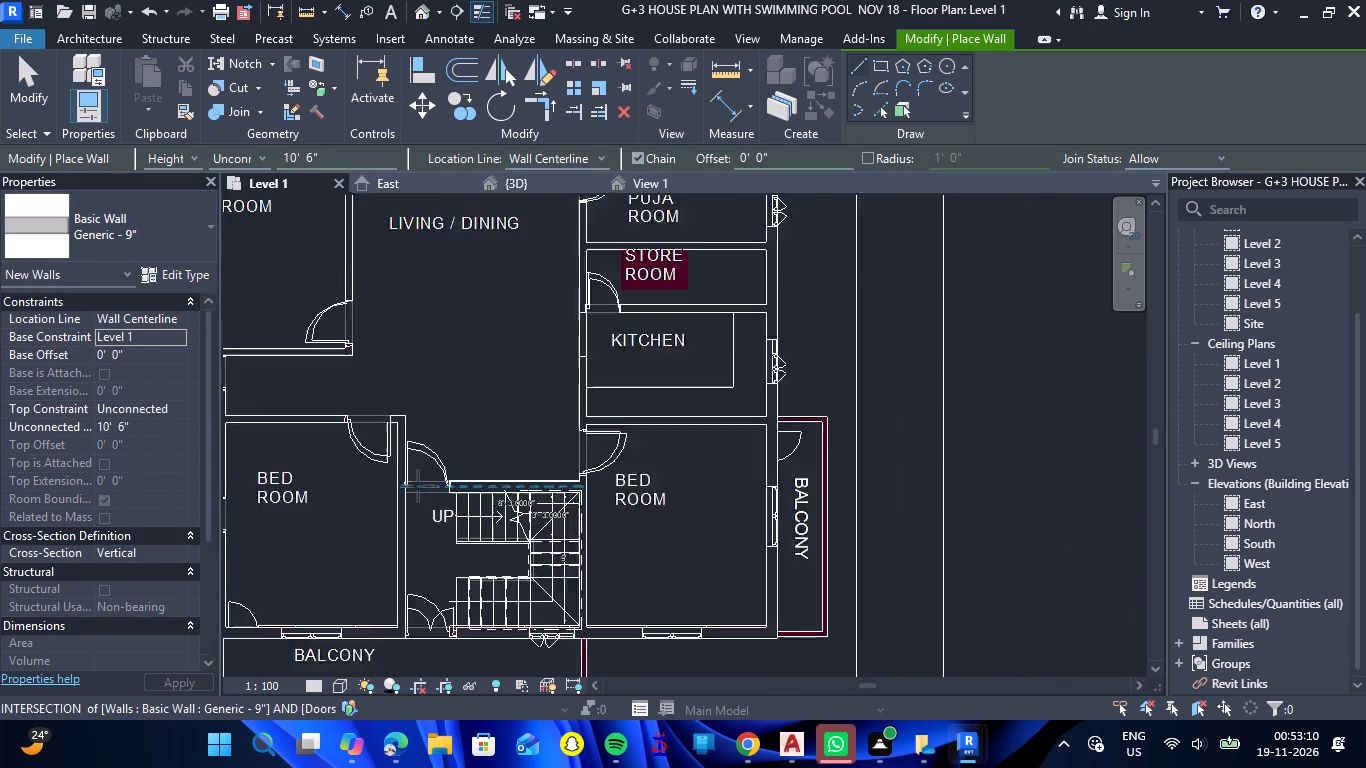
scroll(420, 486, "down", 2)
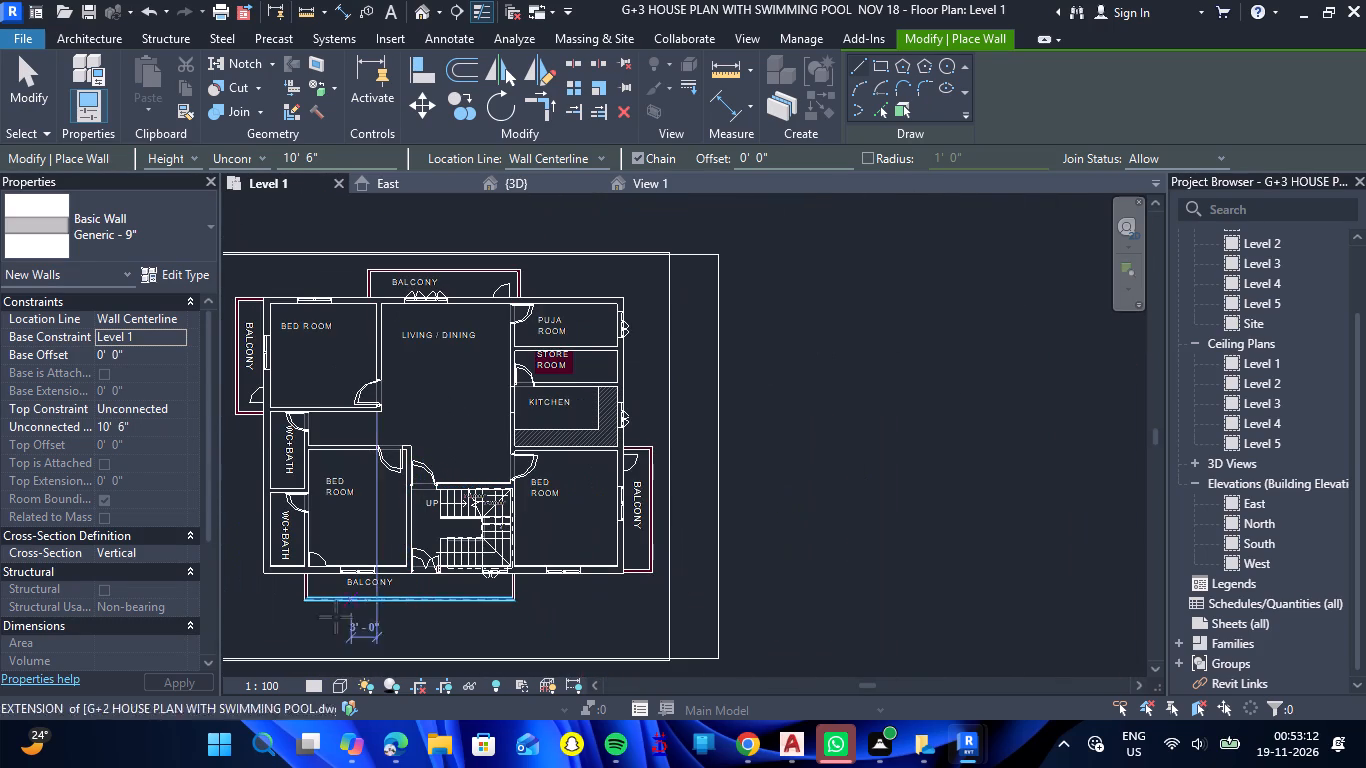
scroll(277, 616, "up", 5)
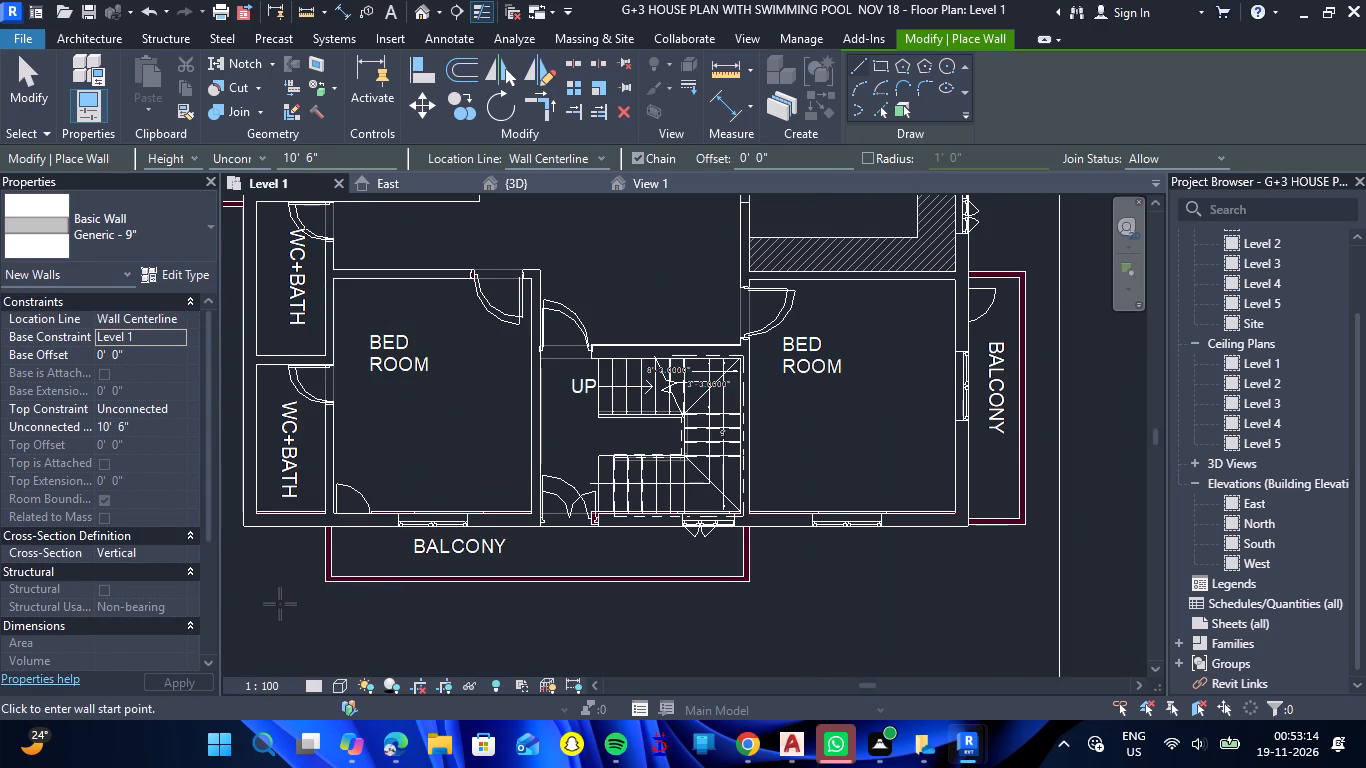
left_click(211, 230)
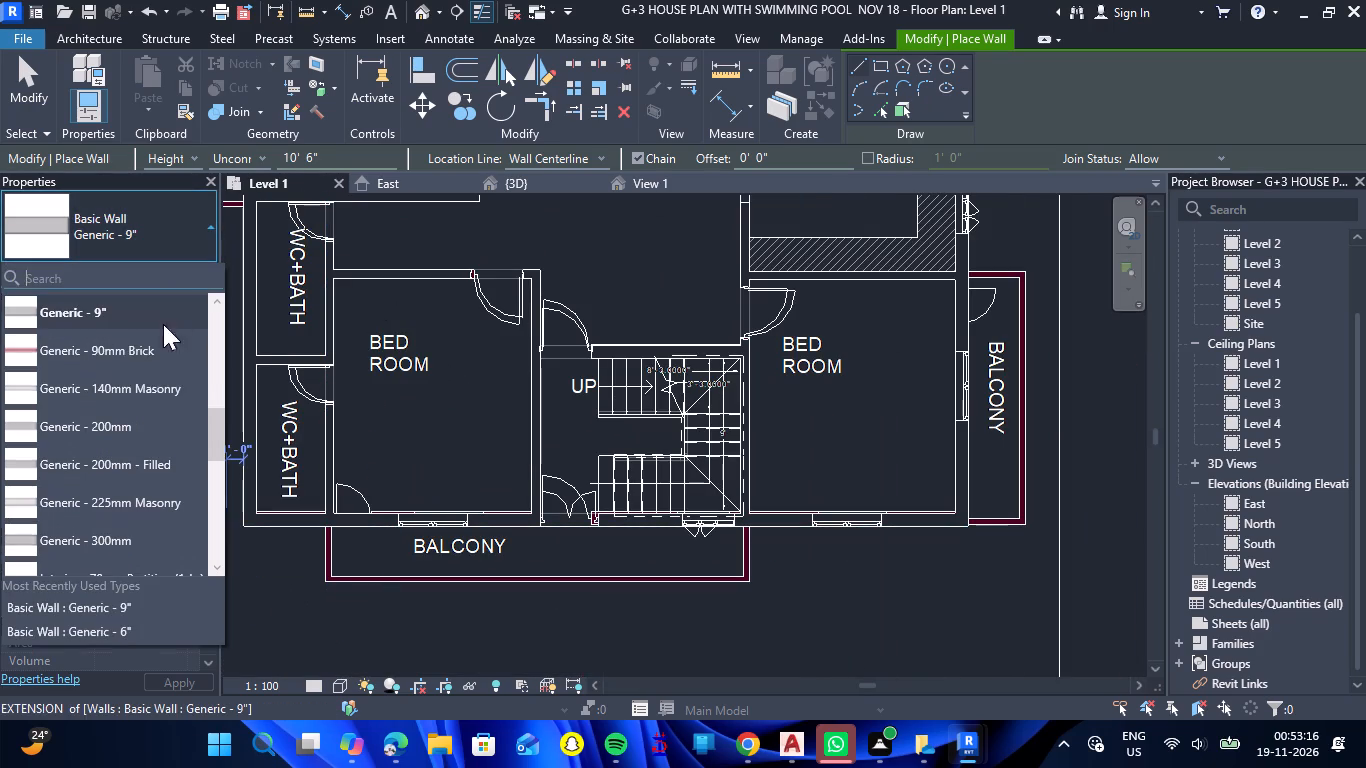
scroll(136, 373, "up", 2)
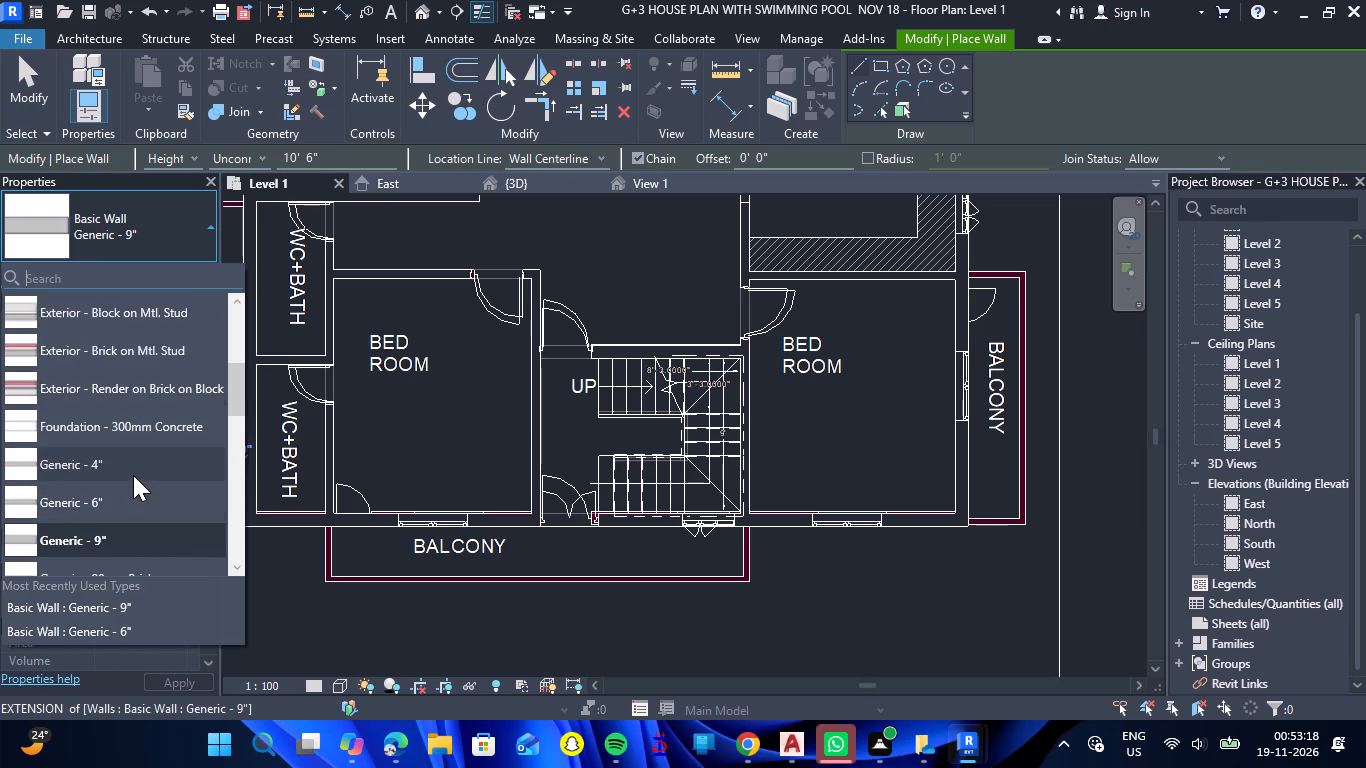
left_click(133, 475)
Draw a Level 2-based Generic - 4" wall along the south balcony's west side, from the exterior wall to the balcony's outer south edge.
scroll(285, 541, "up", 5)
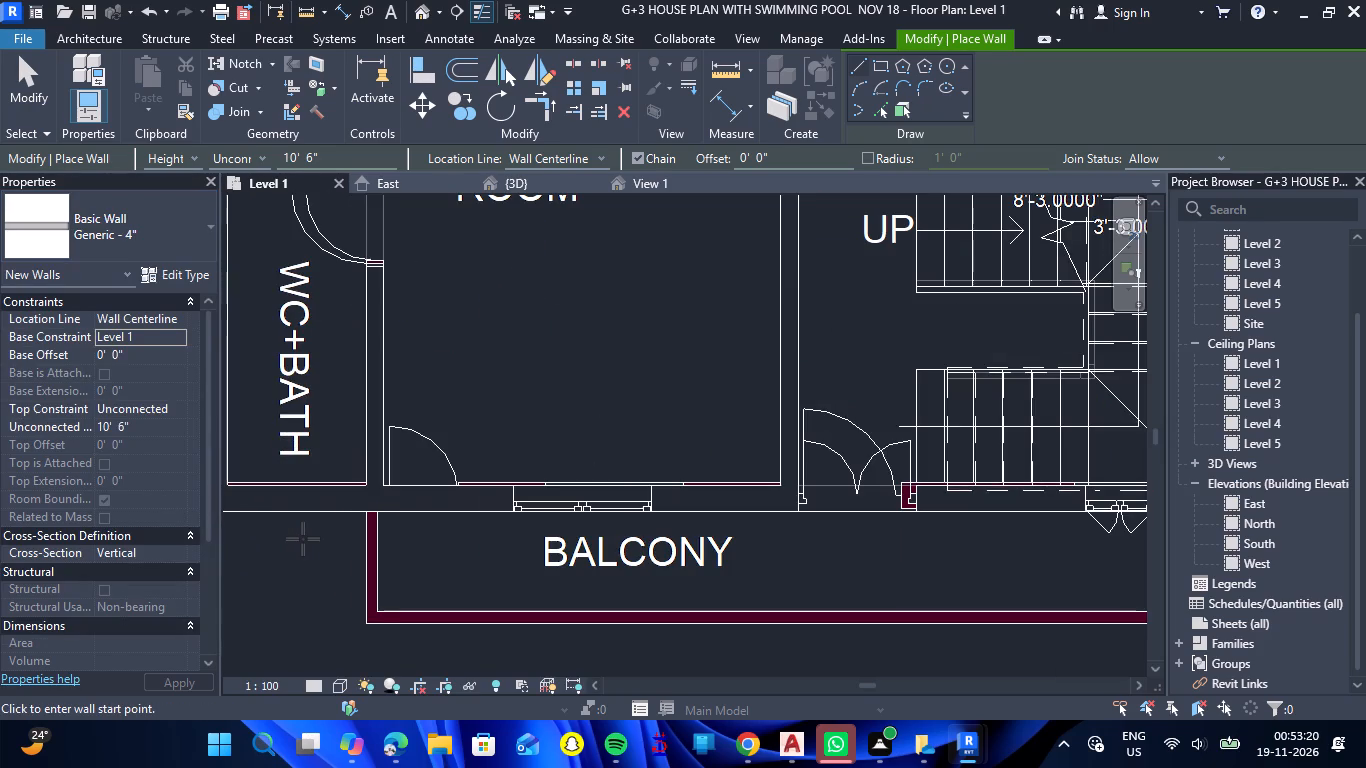
scroll(304, 539, "up", 5)
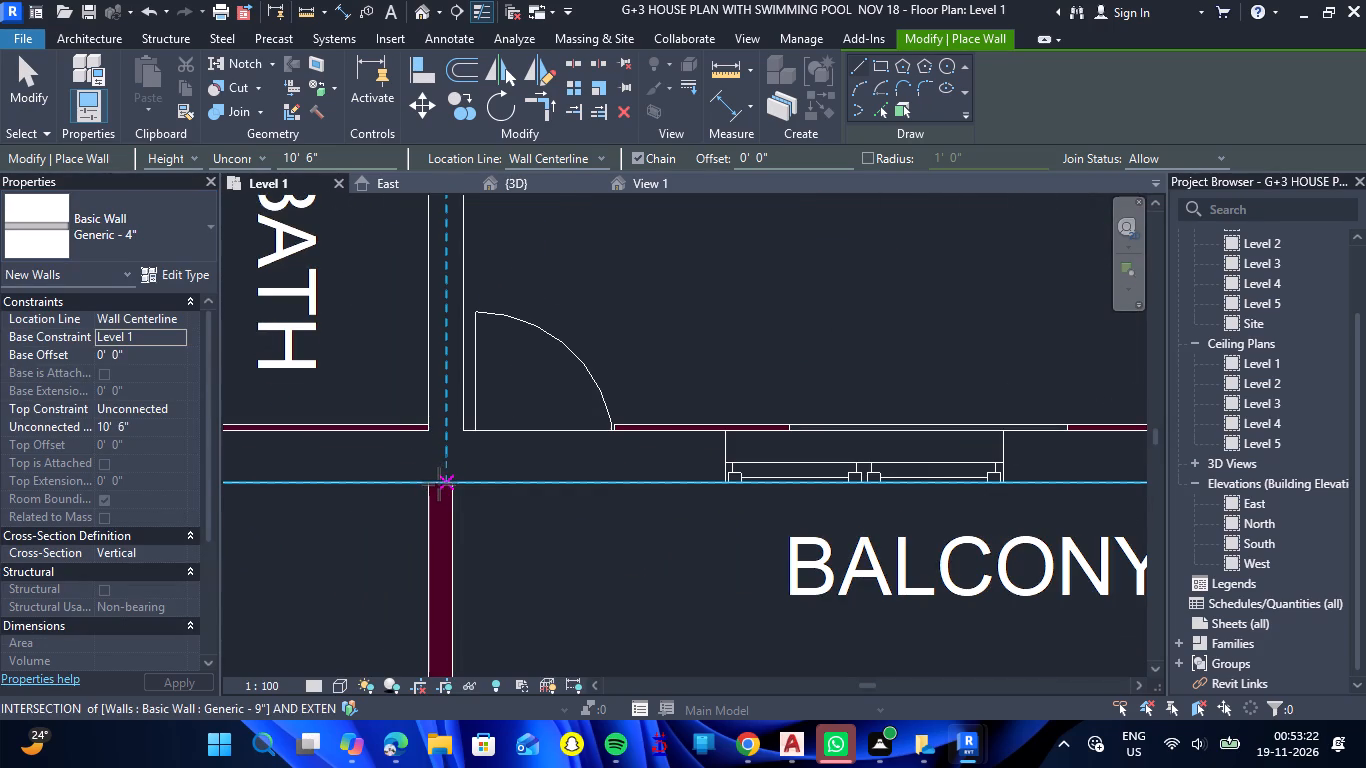
scroll(439, 484, "up", 5)
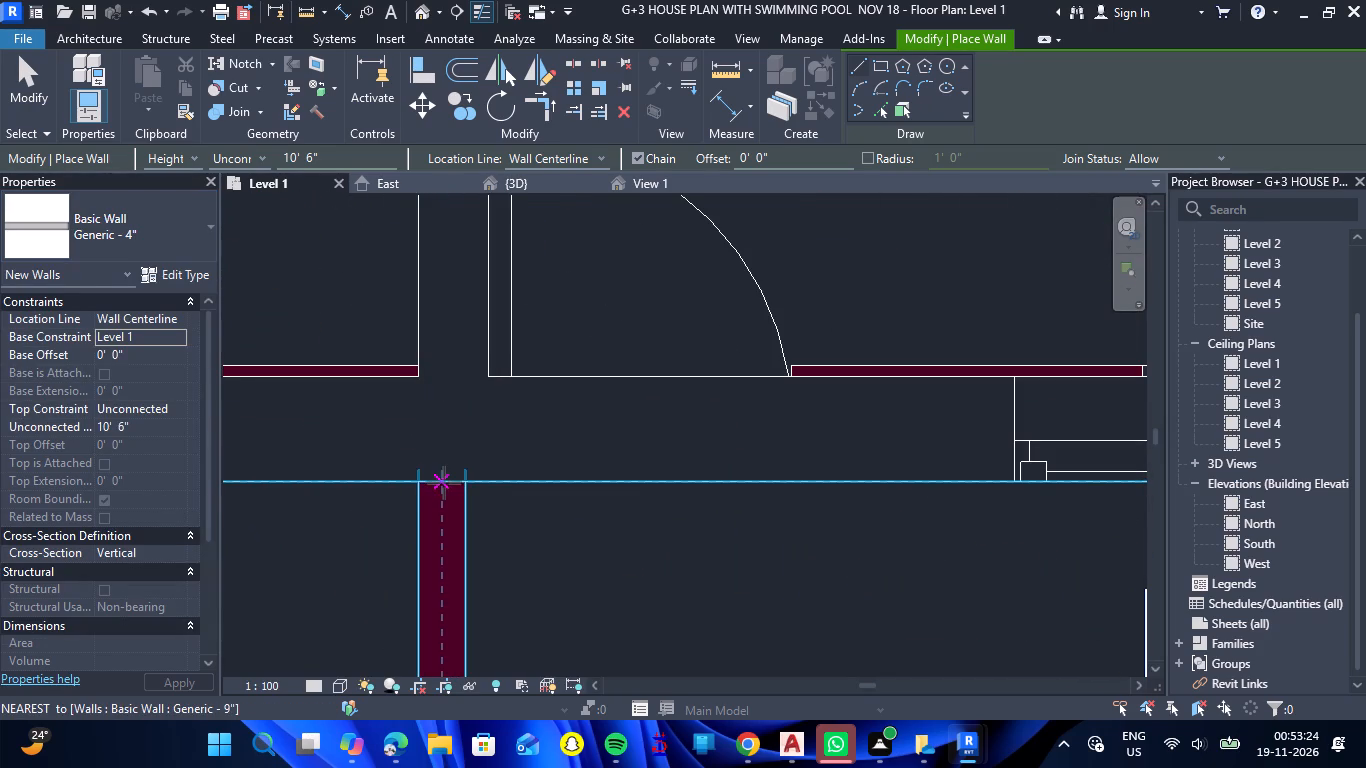
double_click(444, 483)
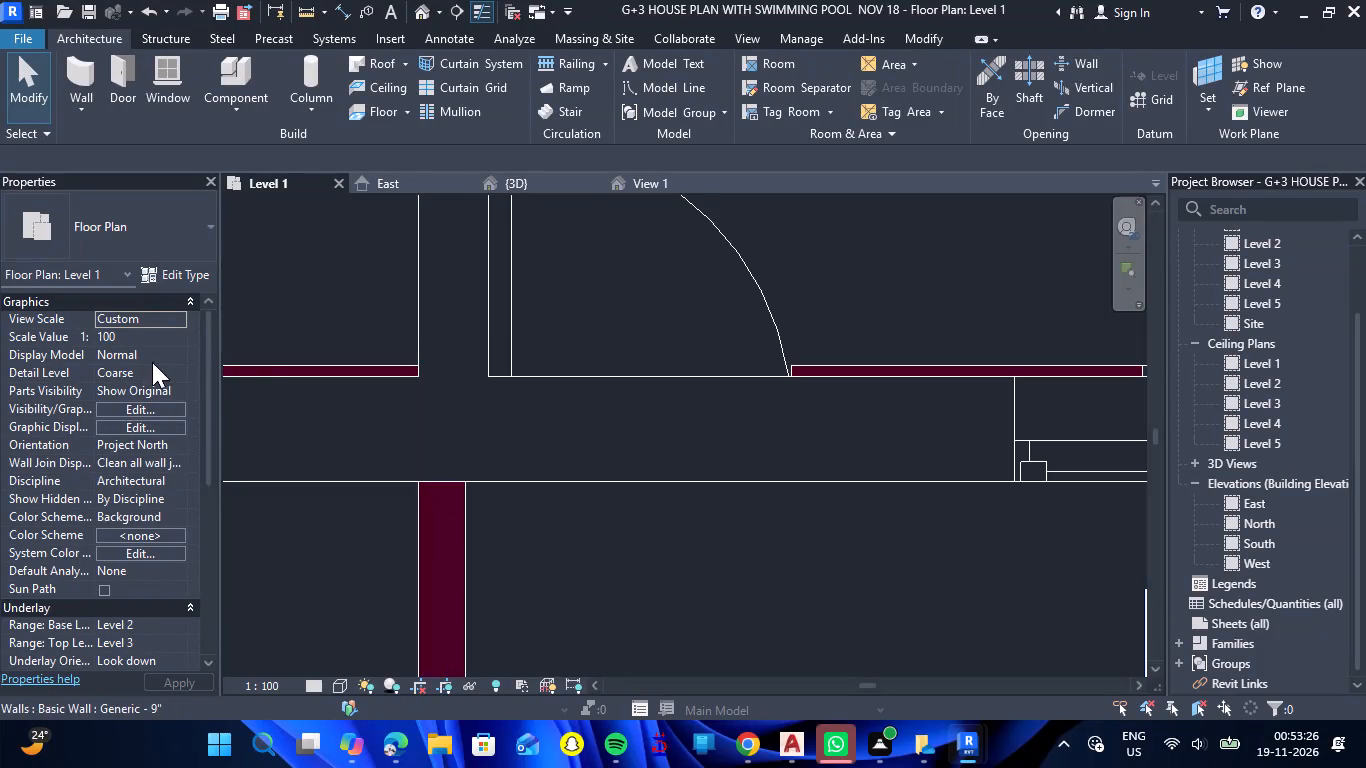
left_click(92, 81)
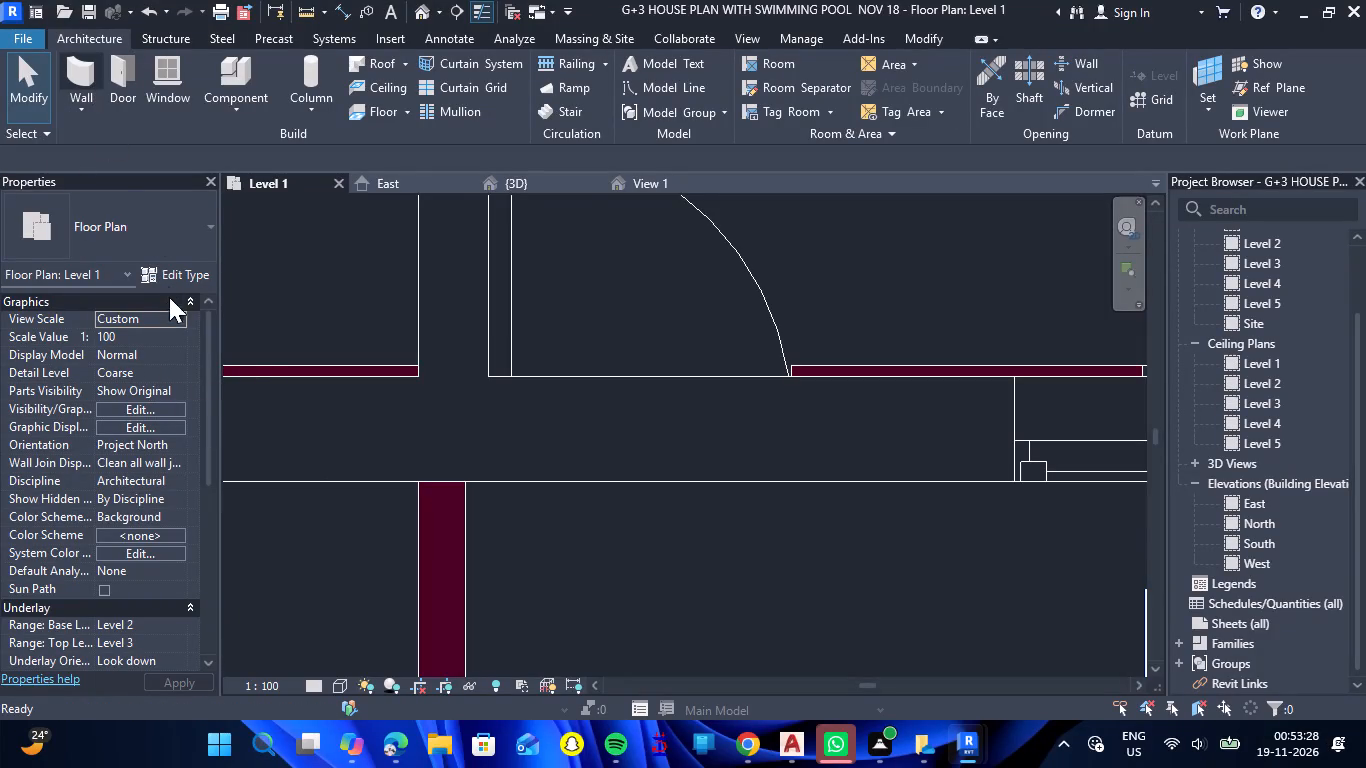
left_click(178, 334)
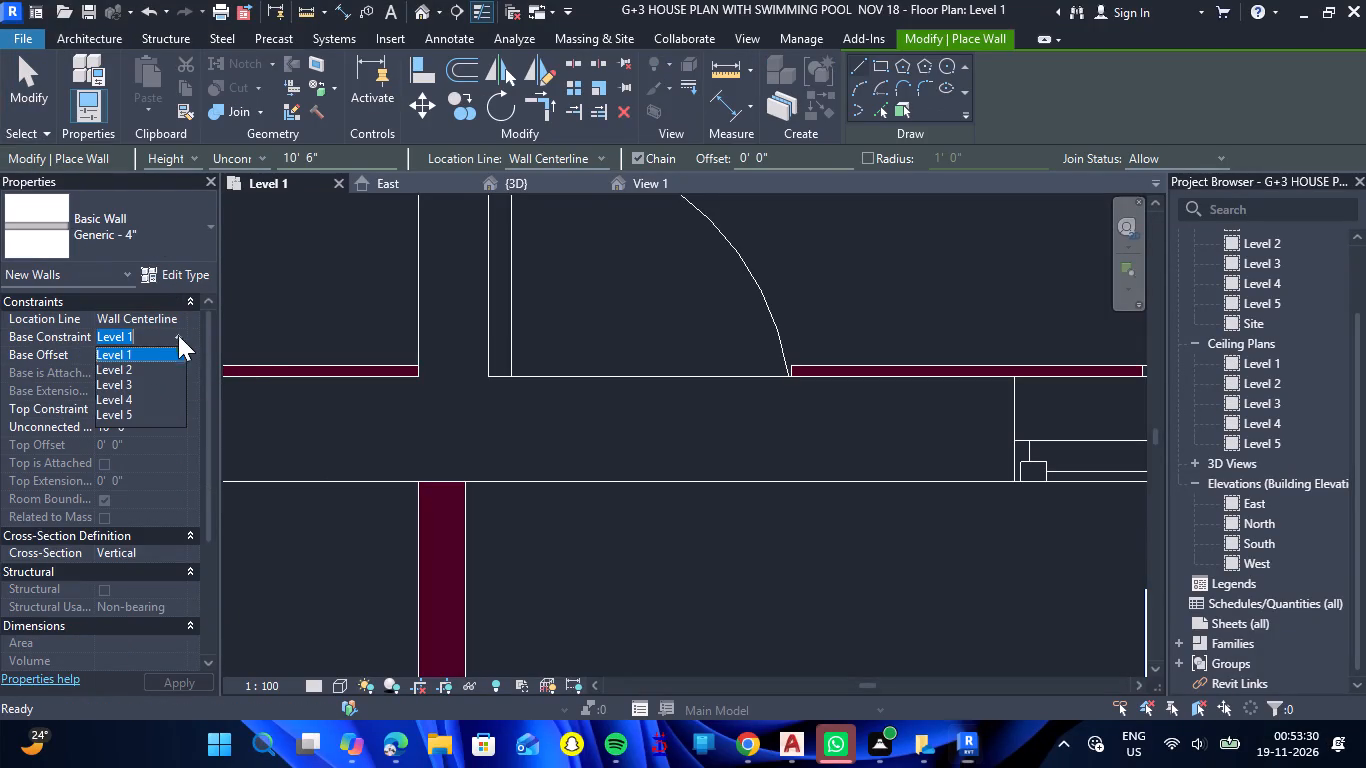
left_click(144, 374)
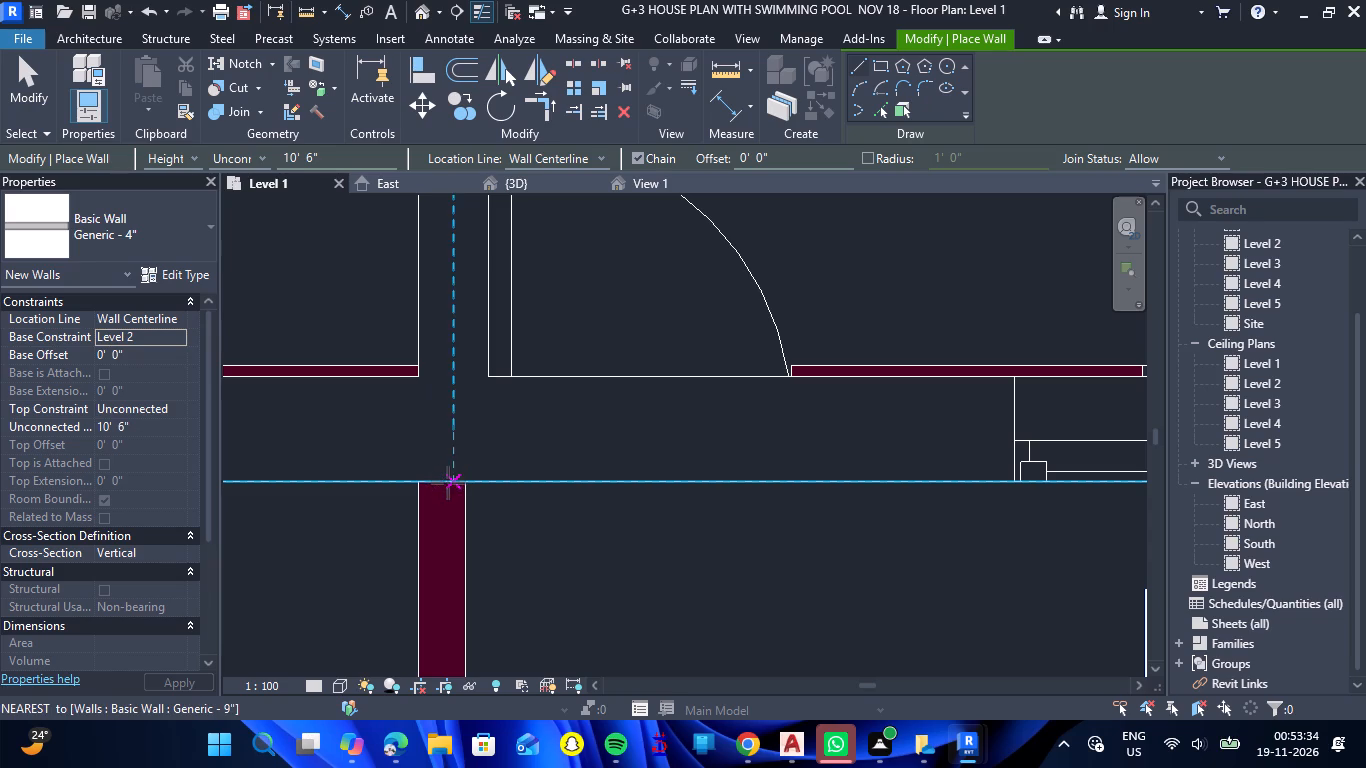
left_click(442, 484)
scroll(439, 567, "down", 7)
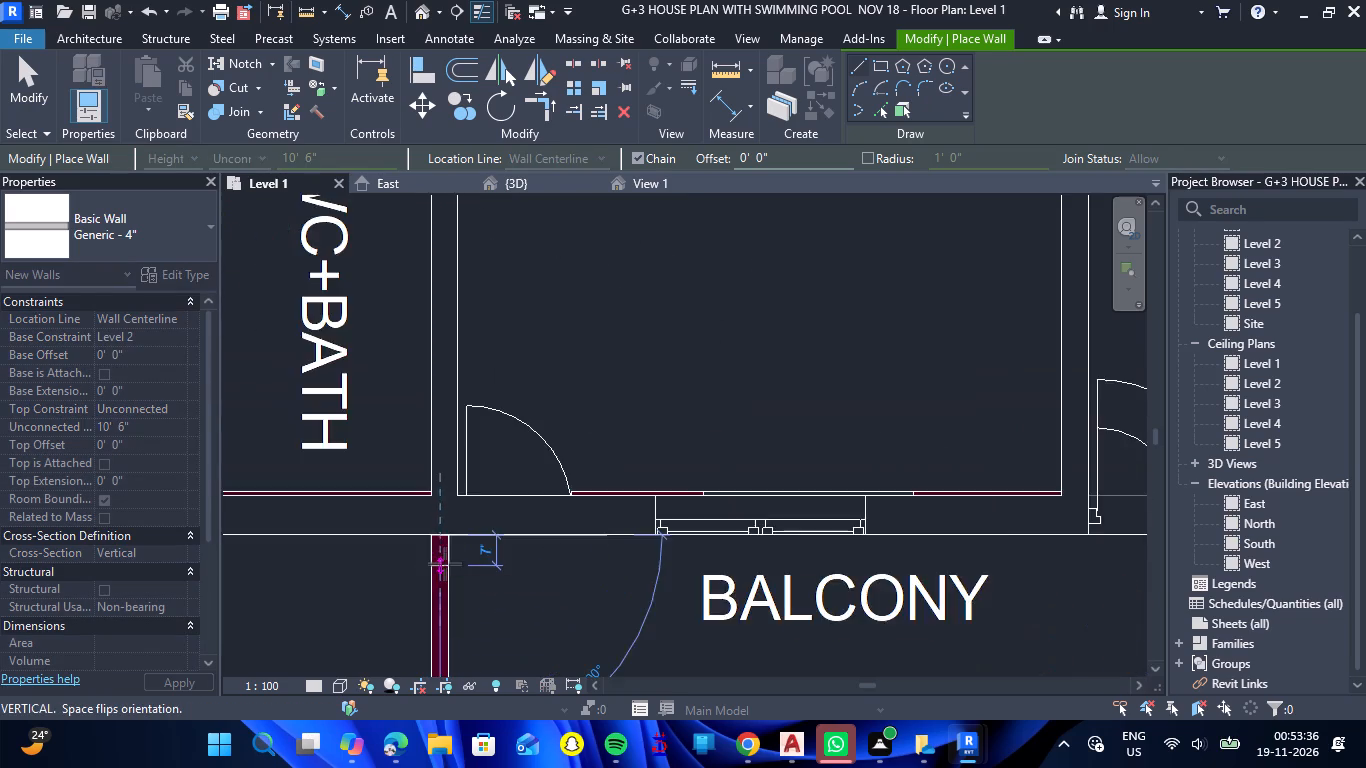
scroll(445, 564, "down", 8)
scroll(456, 618, "up", 7)
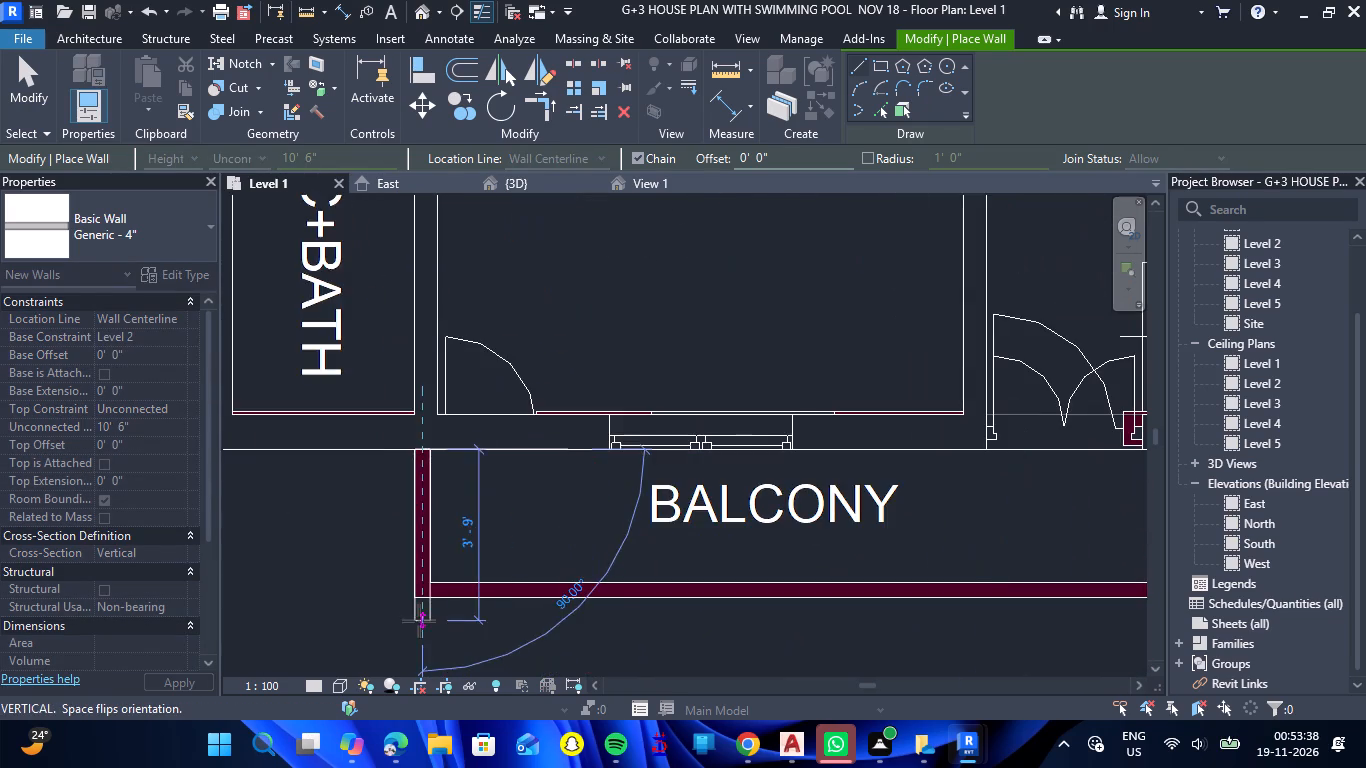
scroll(418, 619, "up", 11)
scroll(457, 548, "up", 3)
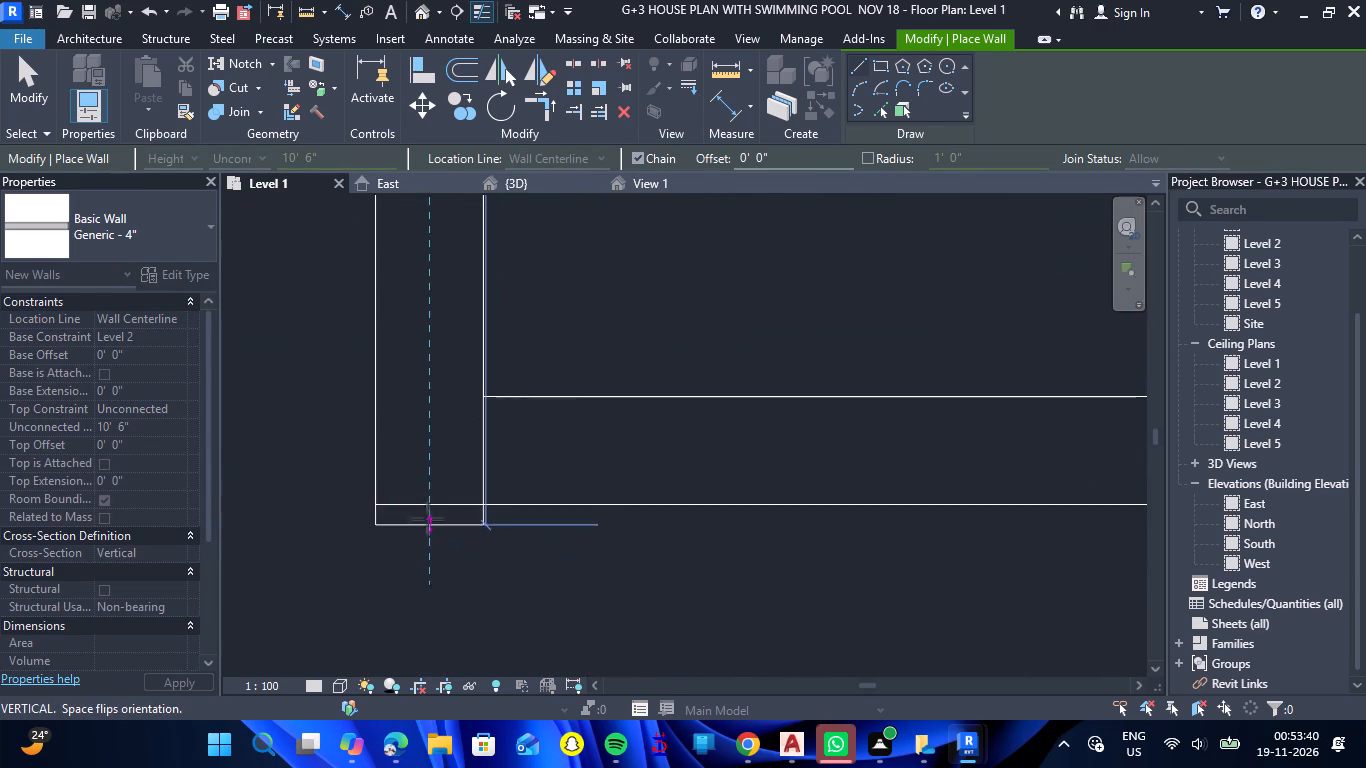
left_click(431, 506)
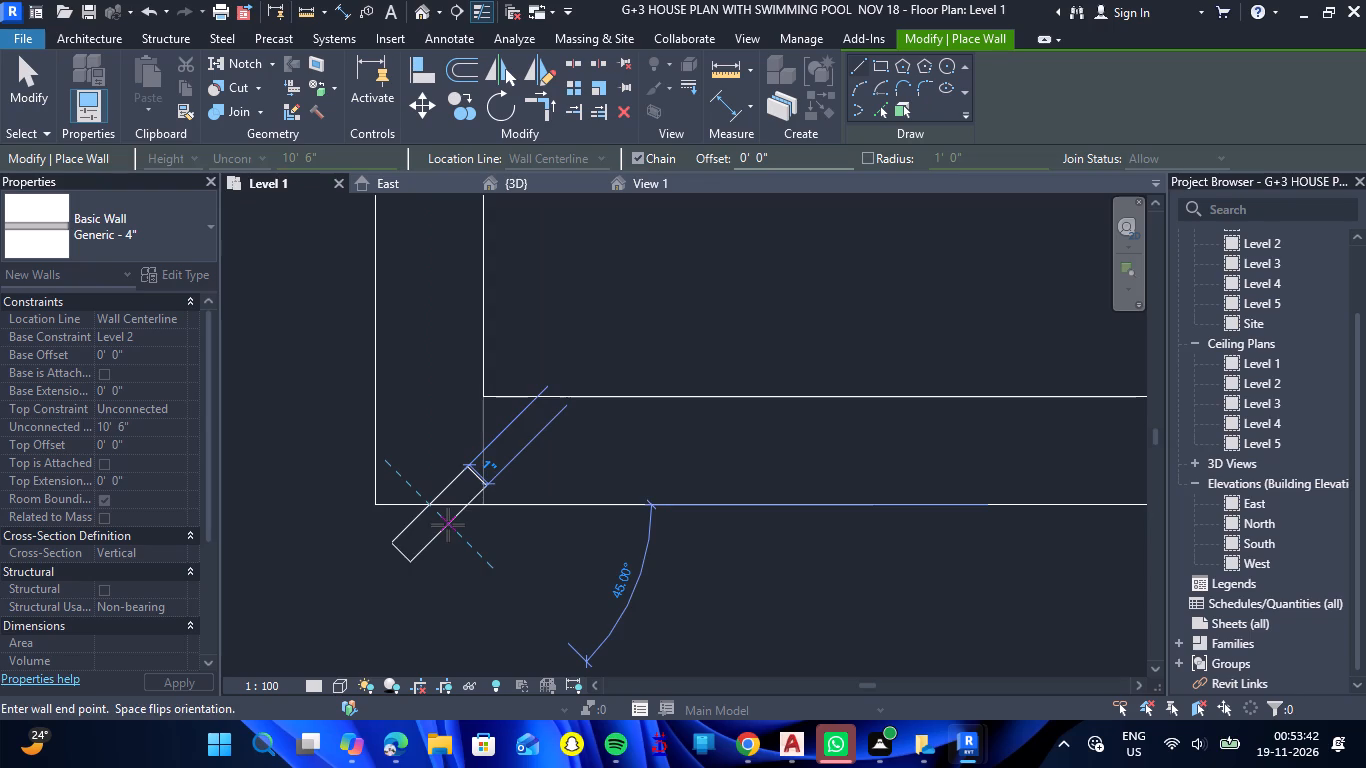
key("Escape")
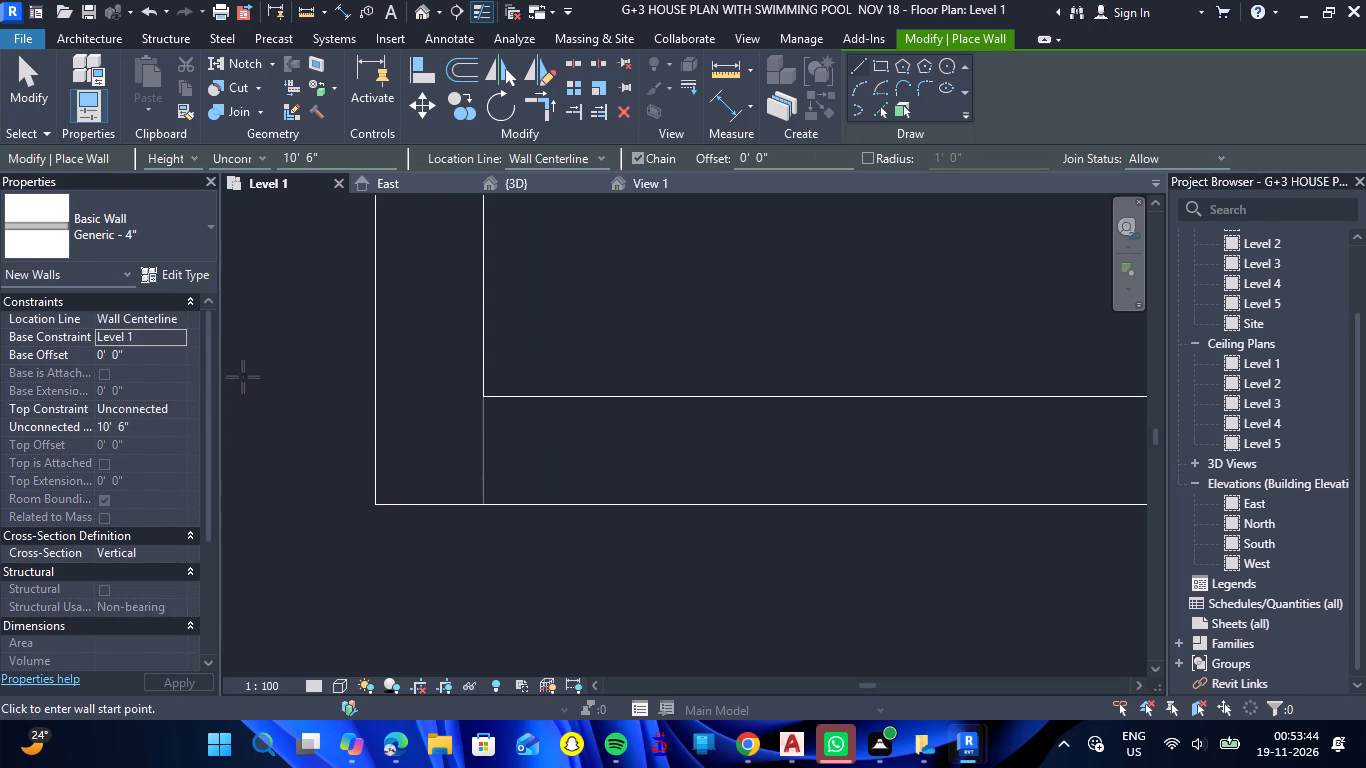
Draw a Level 2-based Generic - 4" wall along the south balcony's outer edge, from its south-west corner to its south-east corner.
triple_click(184, 337)
double_click(158, 365)
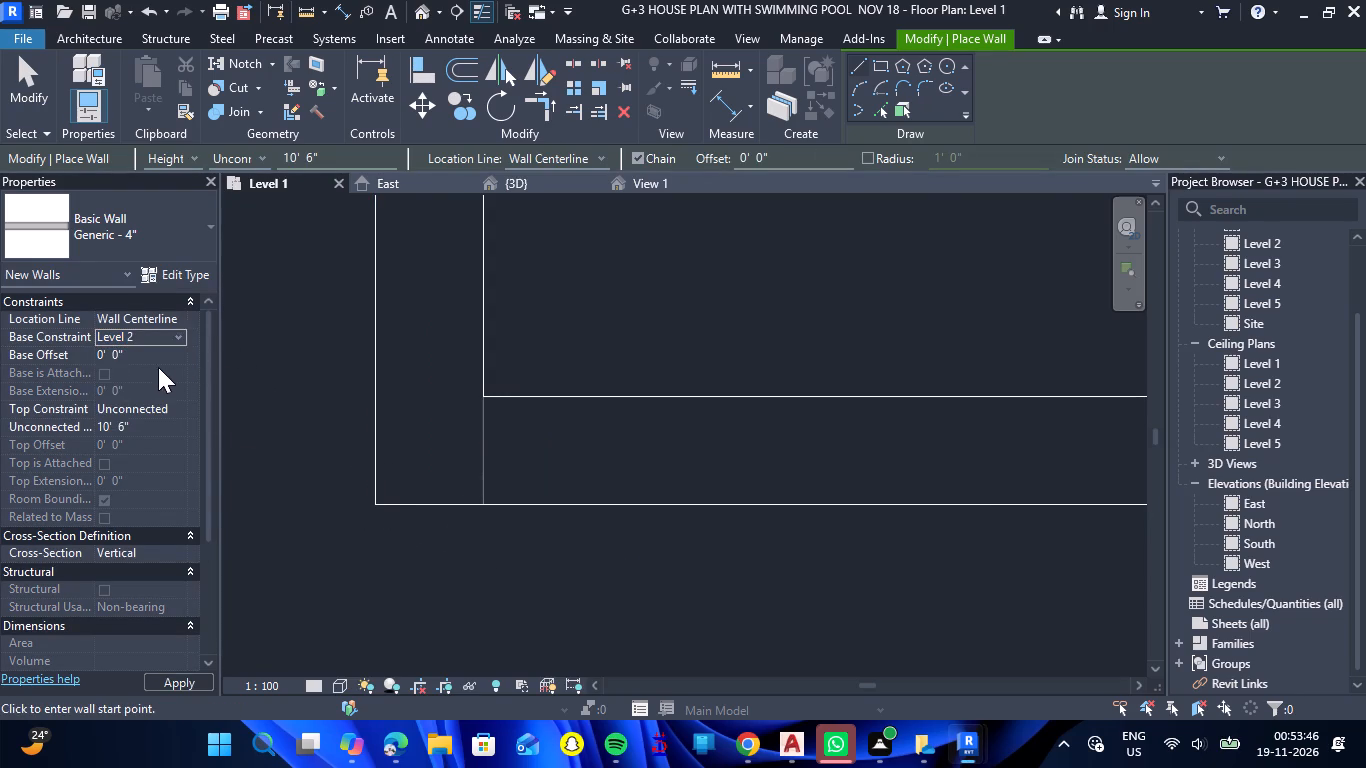
left_click(378, 449)
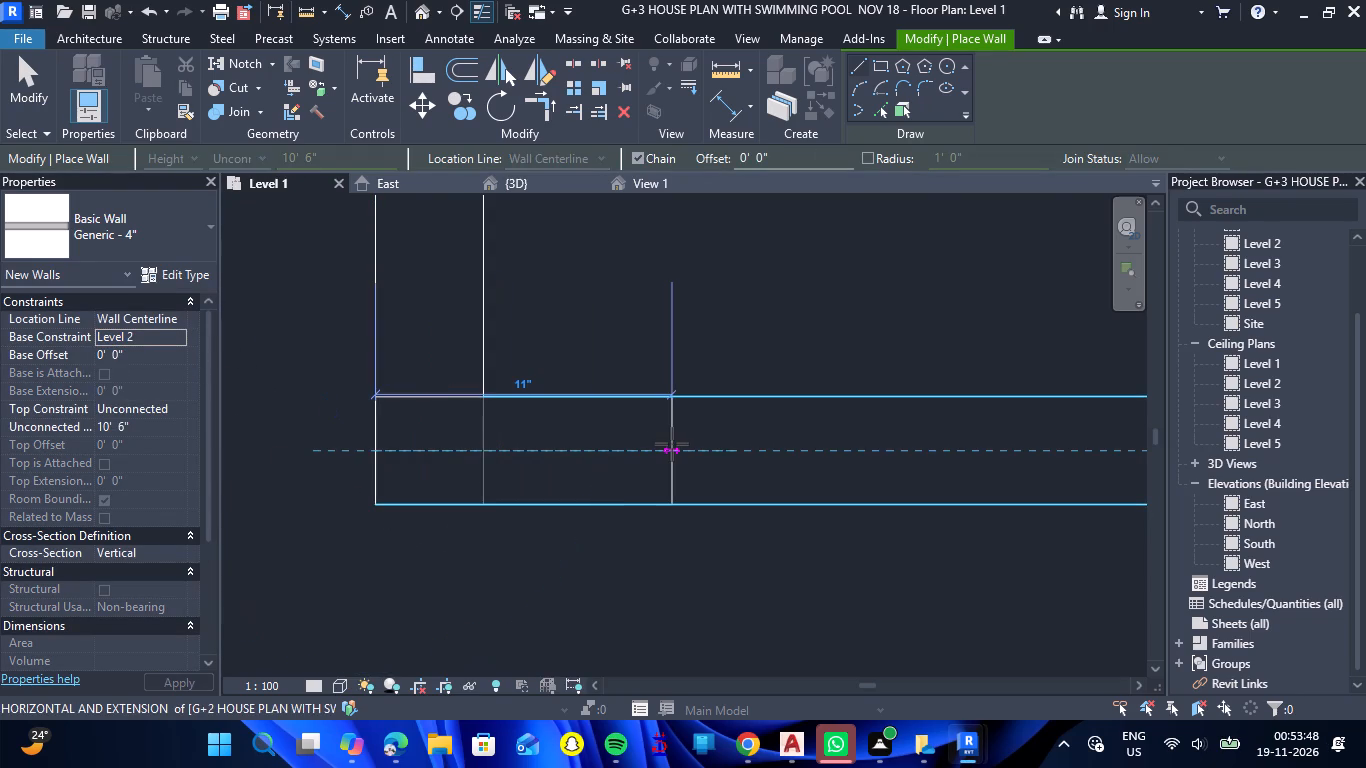
scroll(672, 444, "up", 3)
scroll(672, 444, "down", 6)
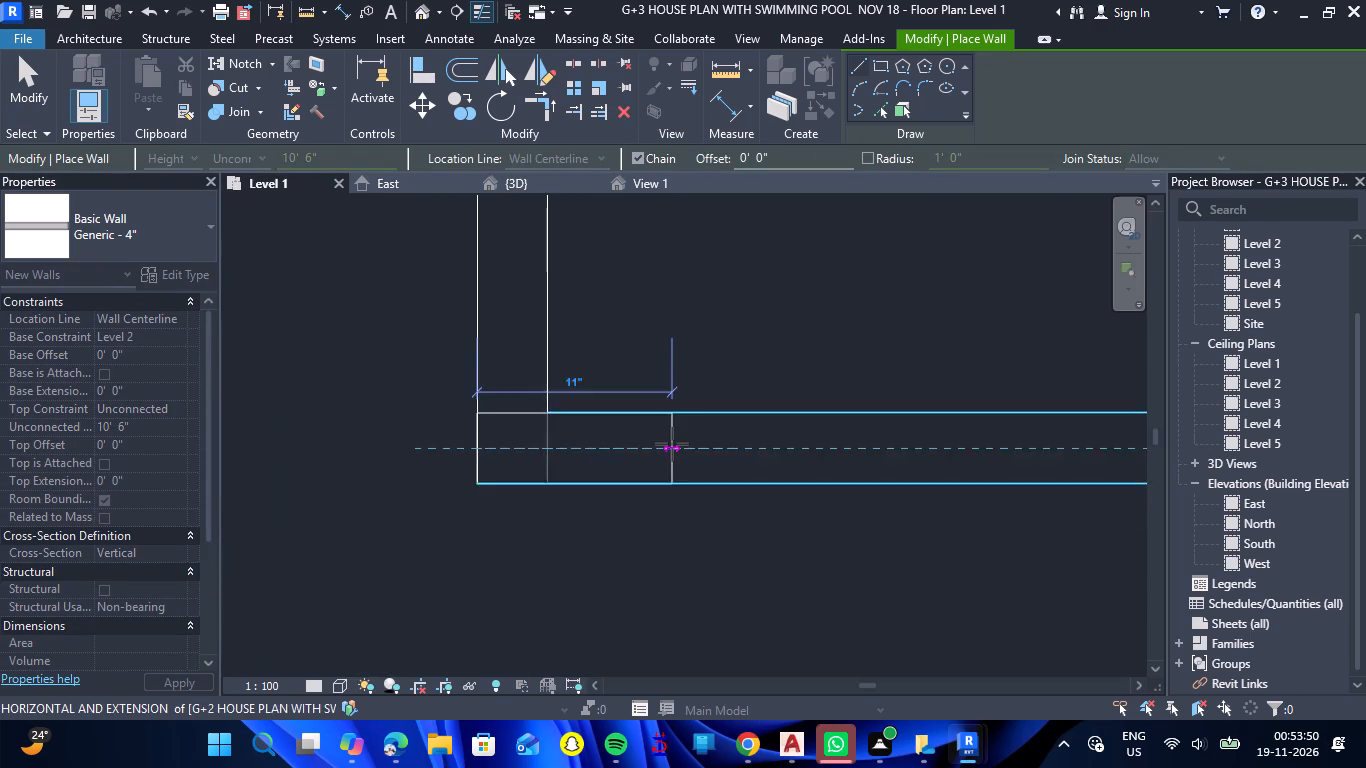
scroll(672, 444, "down", 18)
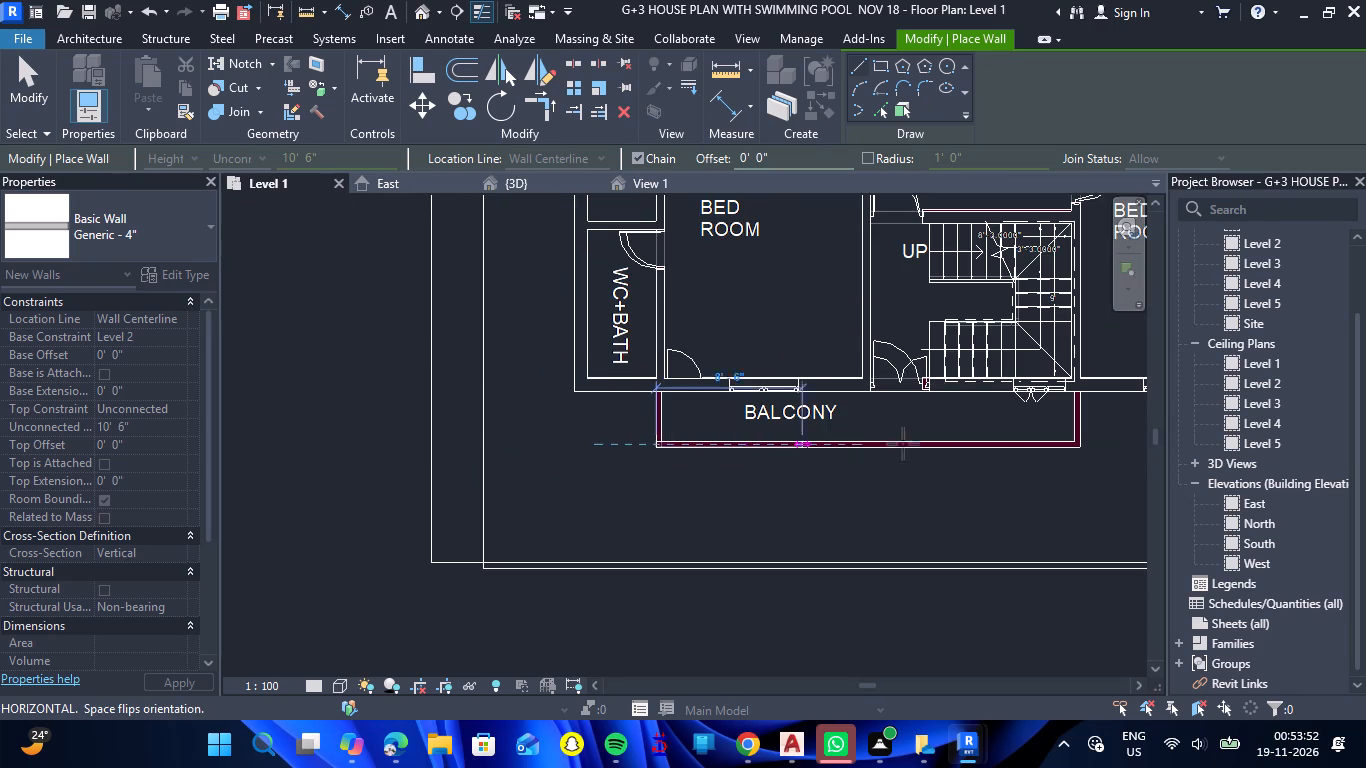
scroll(1120, 445, "up", 12)
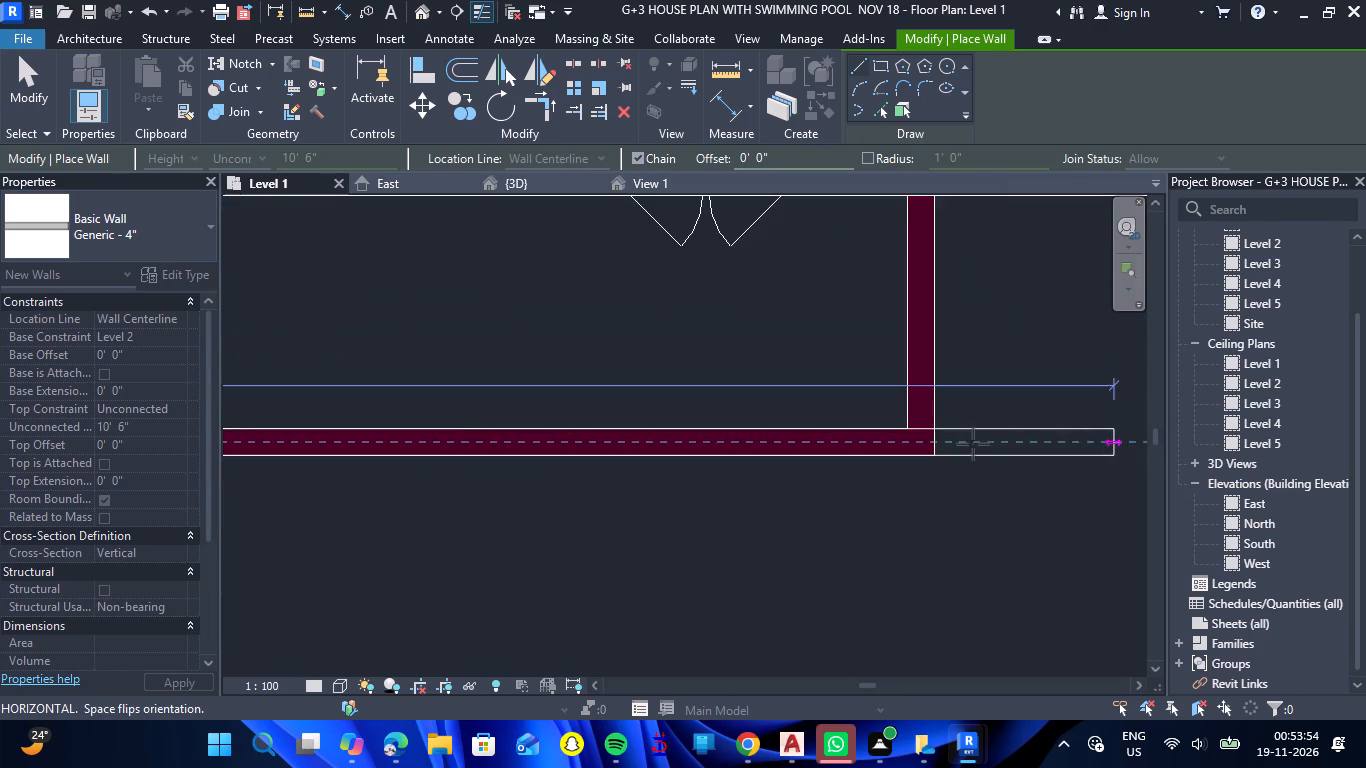
scroll(929, 440, "up", 15)
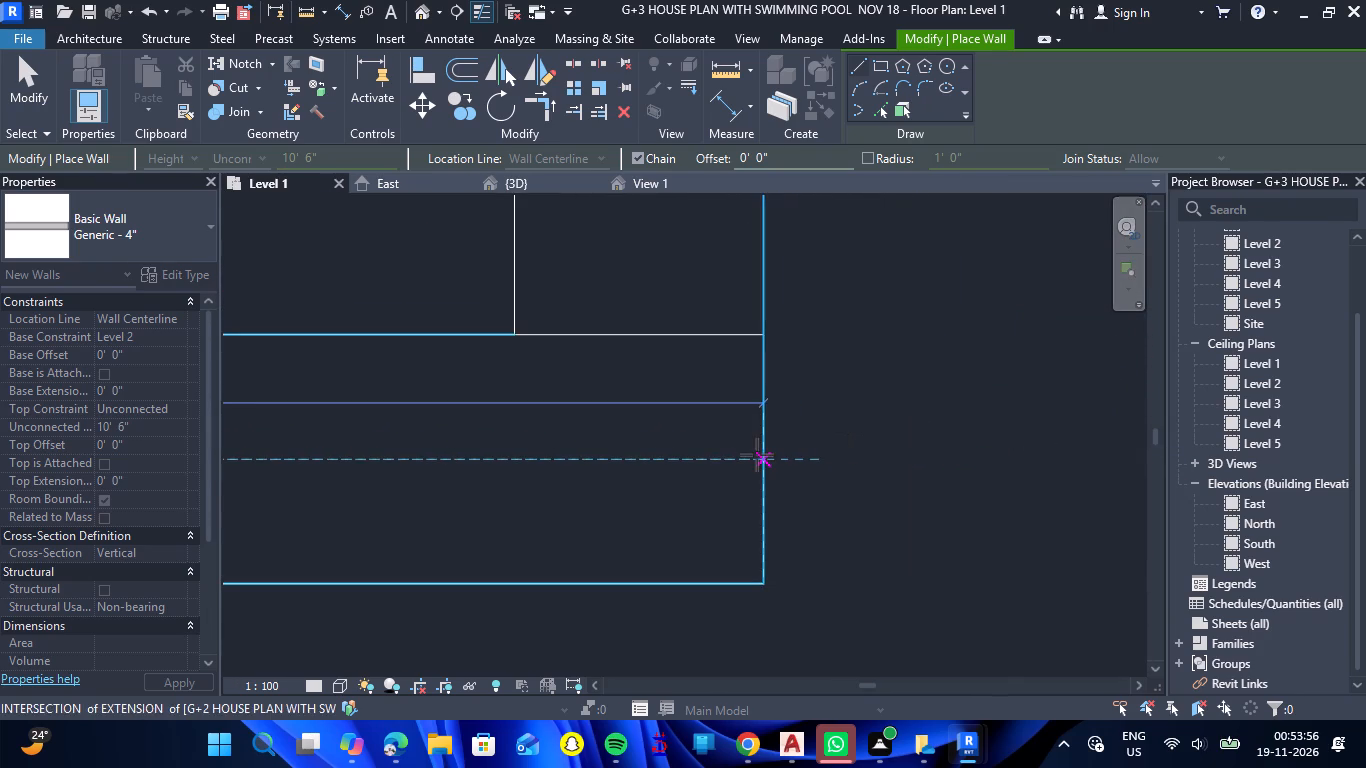
left_click(765, 460)
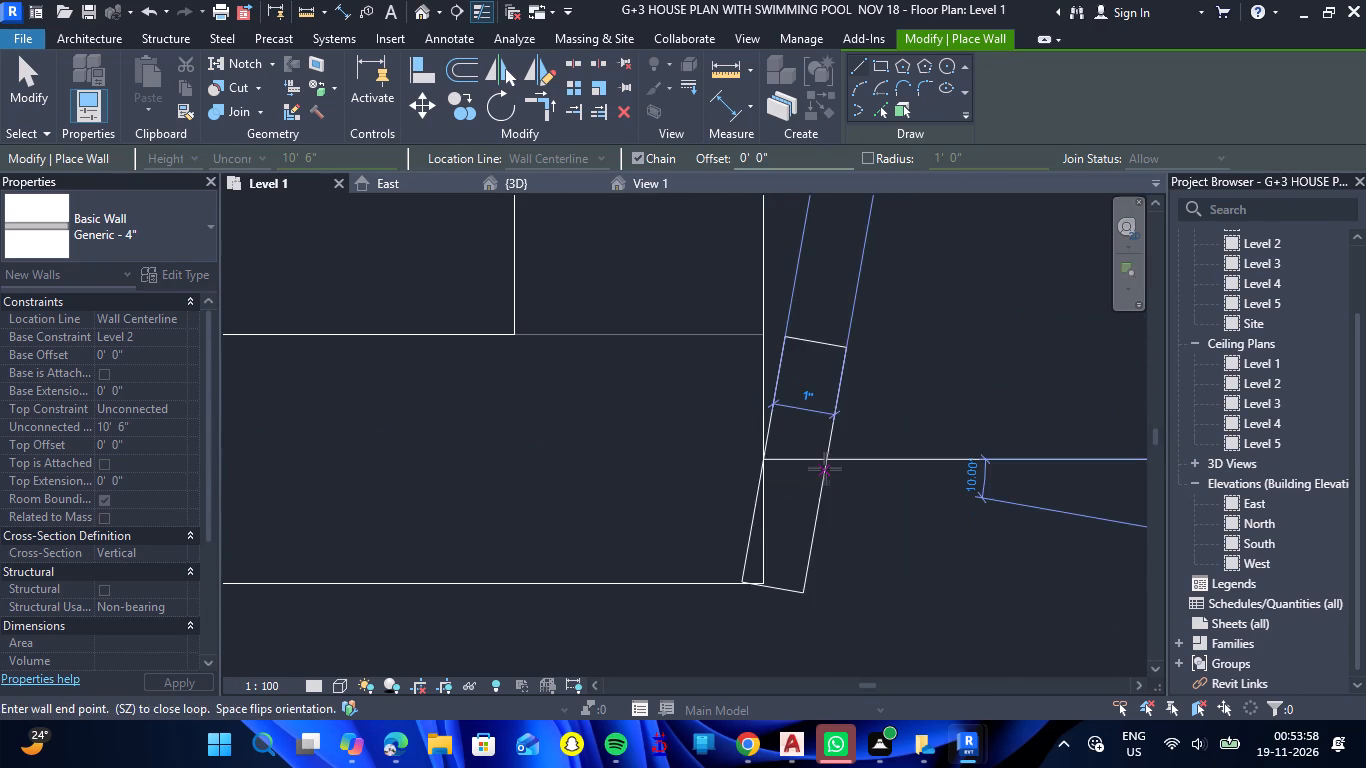
key("Escape")
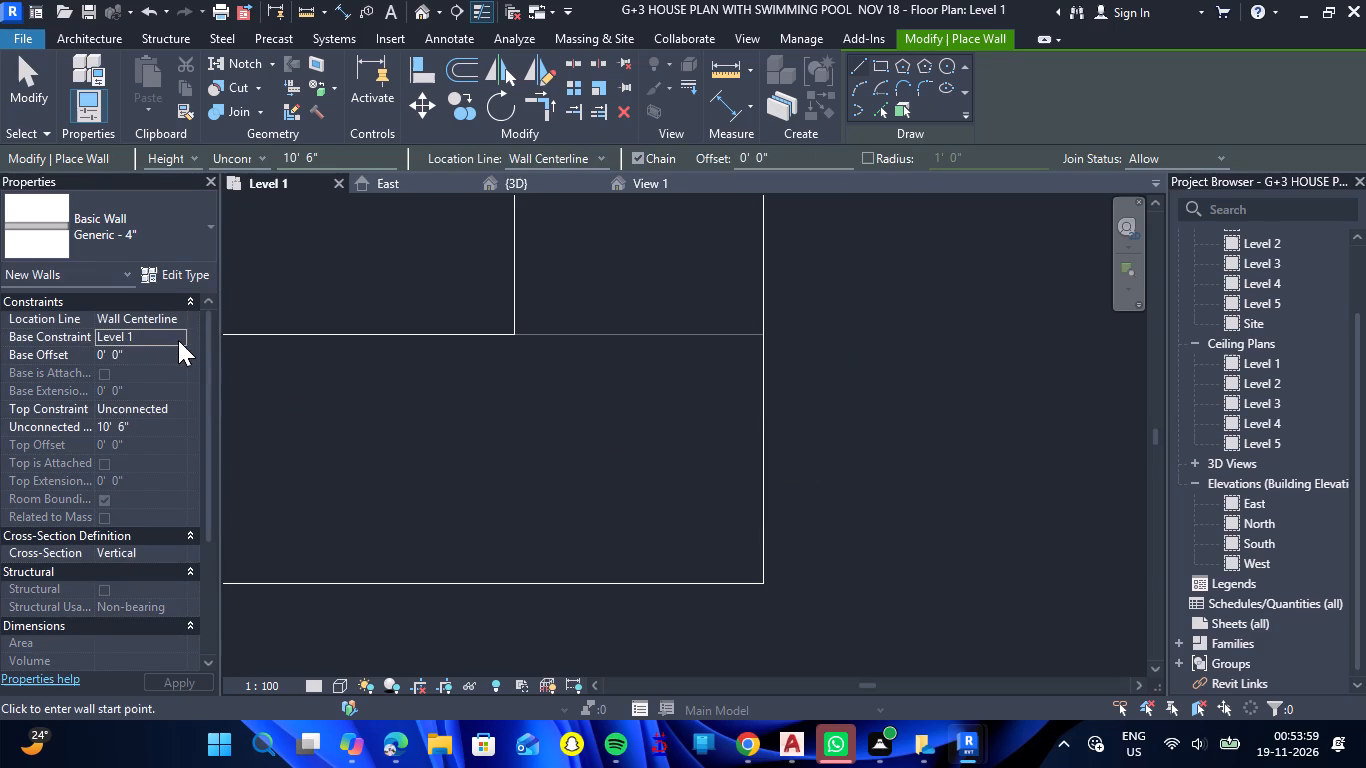
Draw a Level 2-based Generic - 4" wall along the south balcony's east side, from its outer south edge to the exterior wall.
left_click(178, 340)
left_click(146, 362)
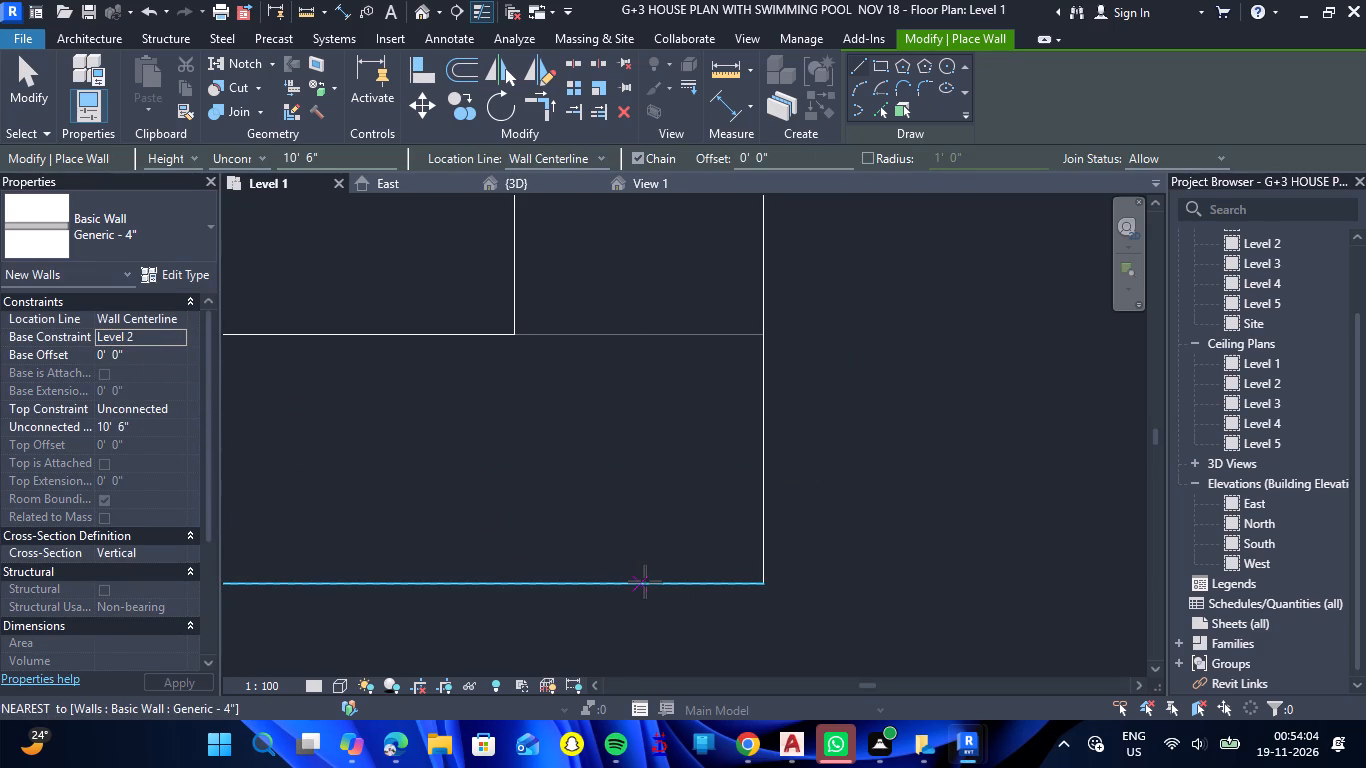
scroll(648, 582, "down", 11)
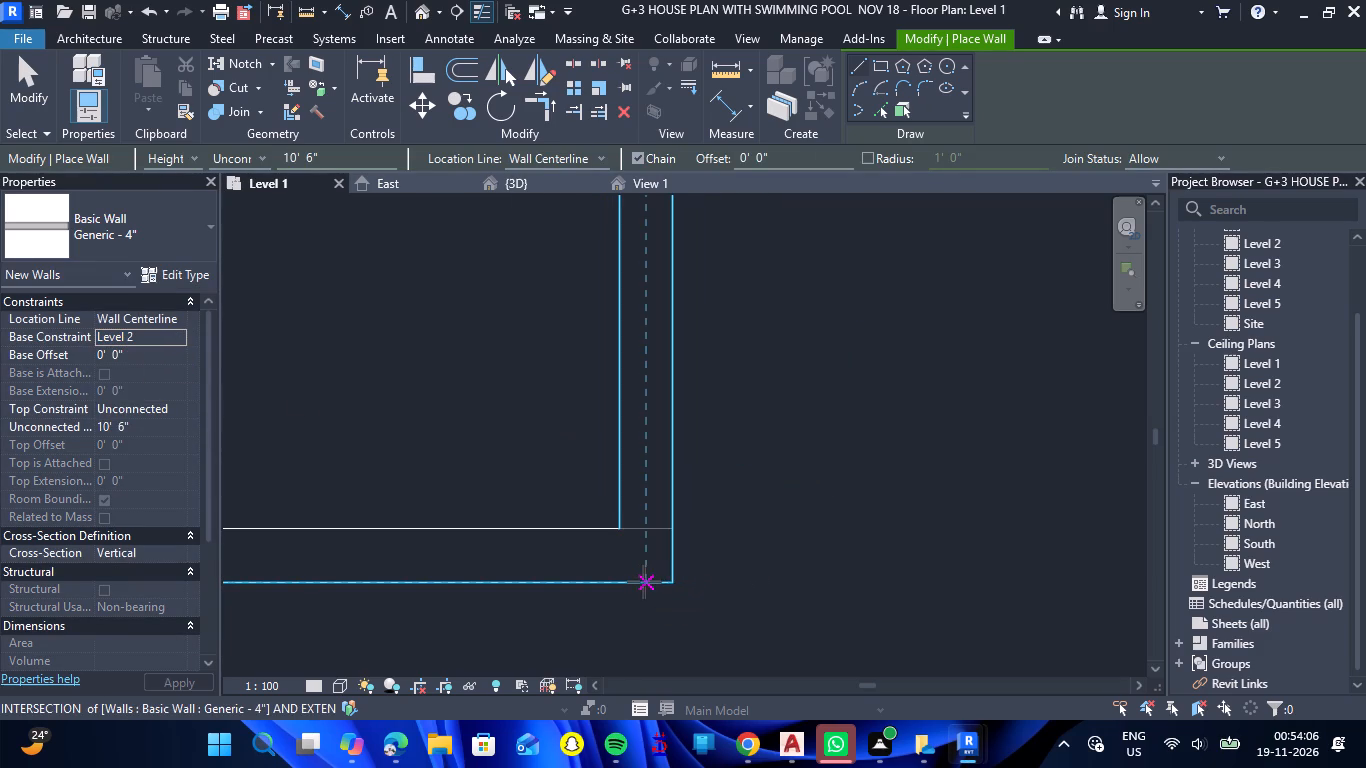
left_click(645, 581)
scroll(652, 278, "down", 6)
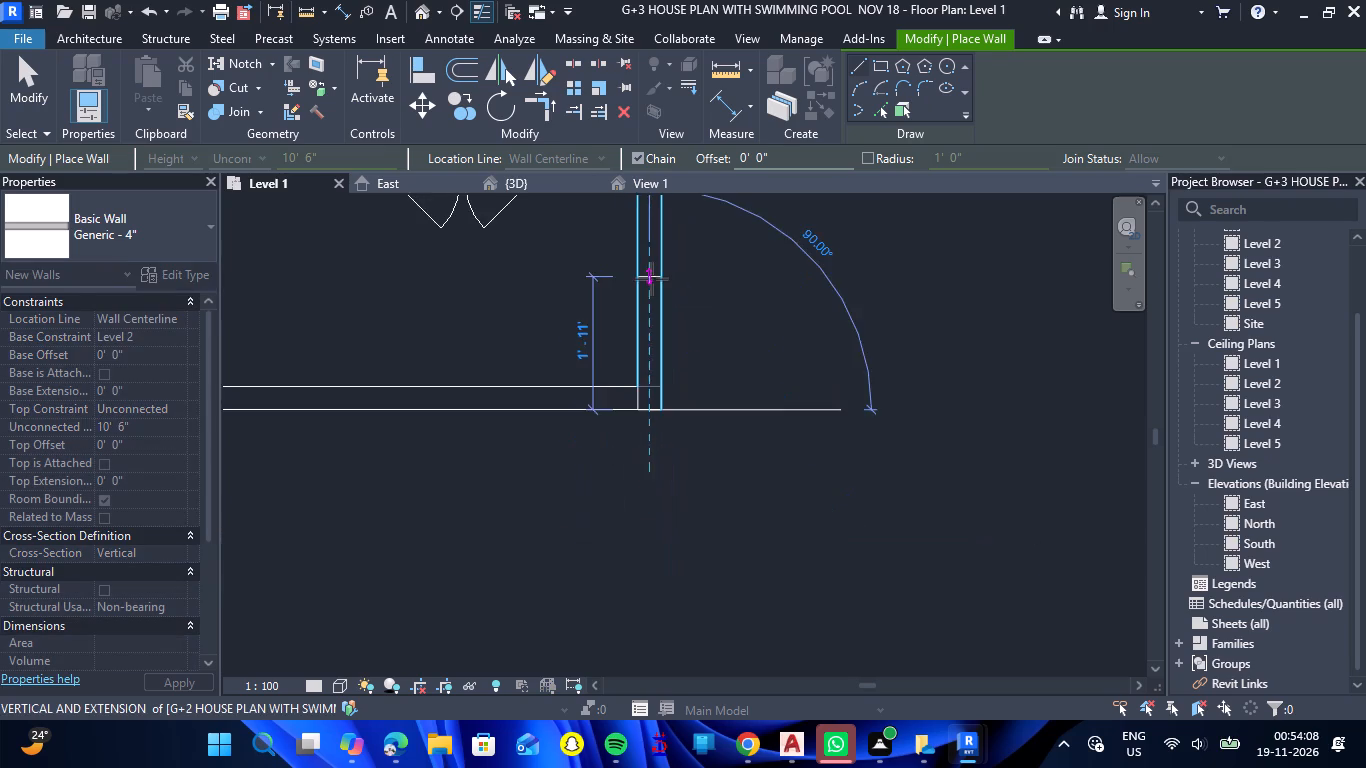
scroll(652, 279, "down", 6)
scroll(656, 230, "up", 6)
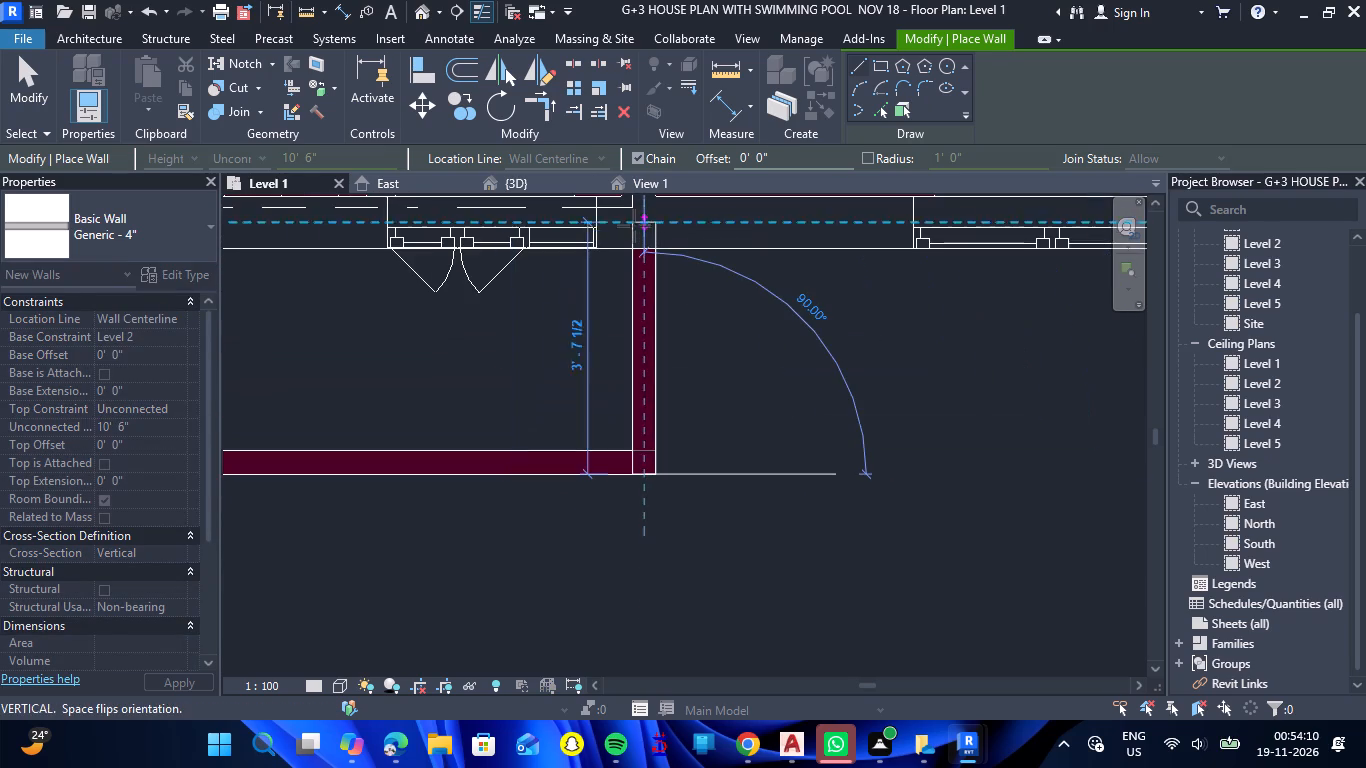
scroll(637, 226, "up", 13)
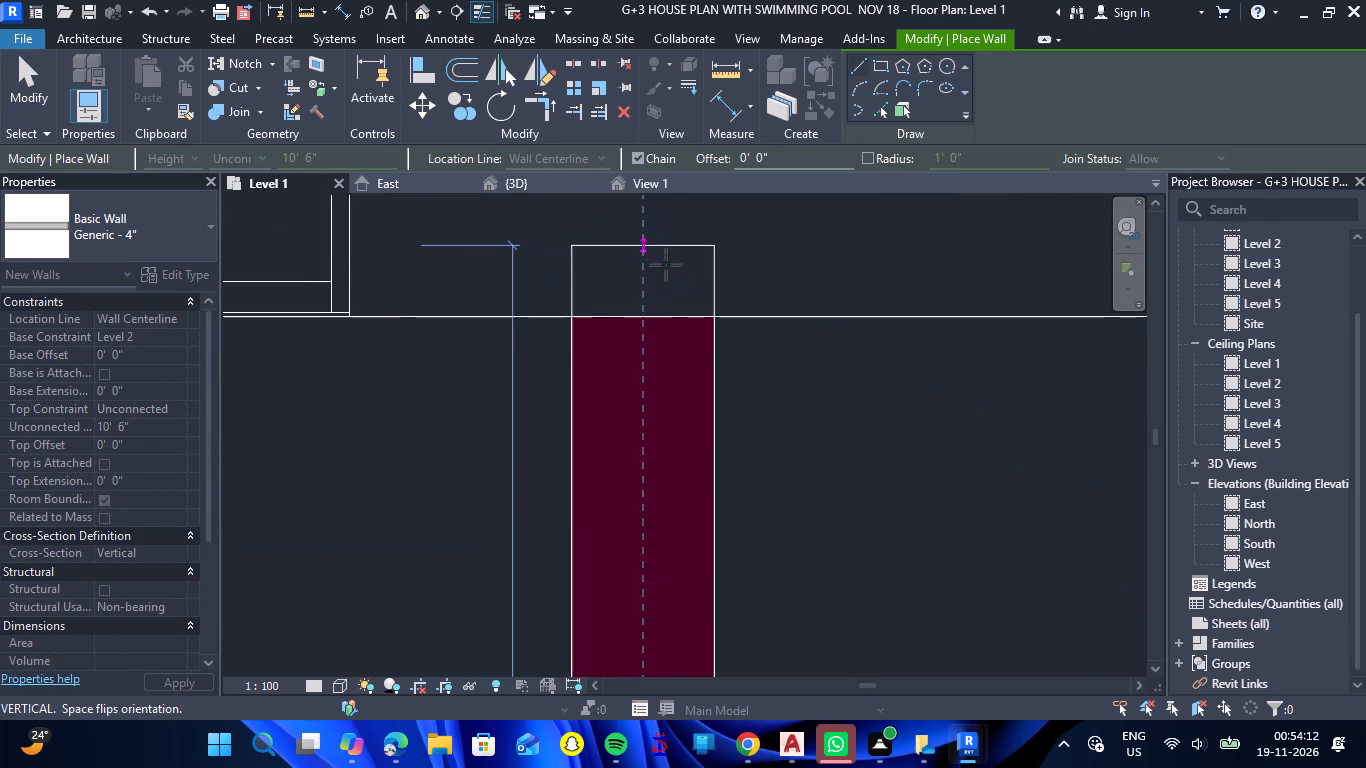
left_click(647, 319)
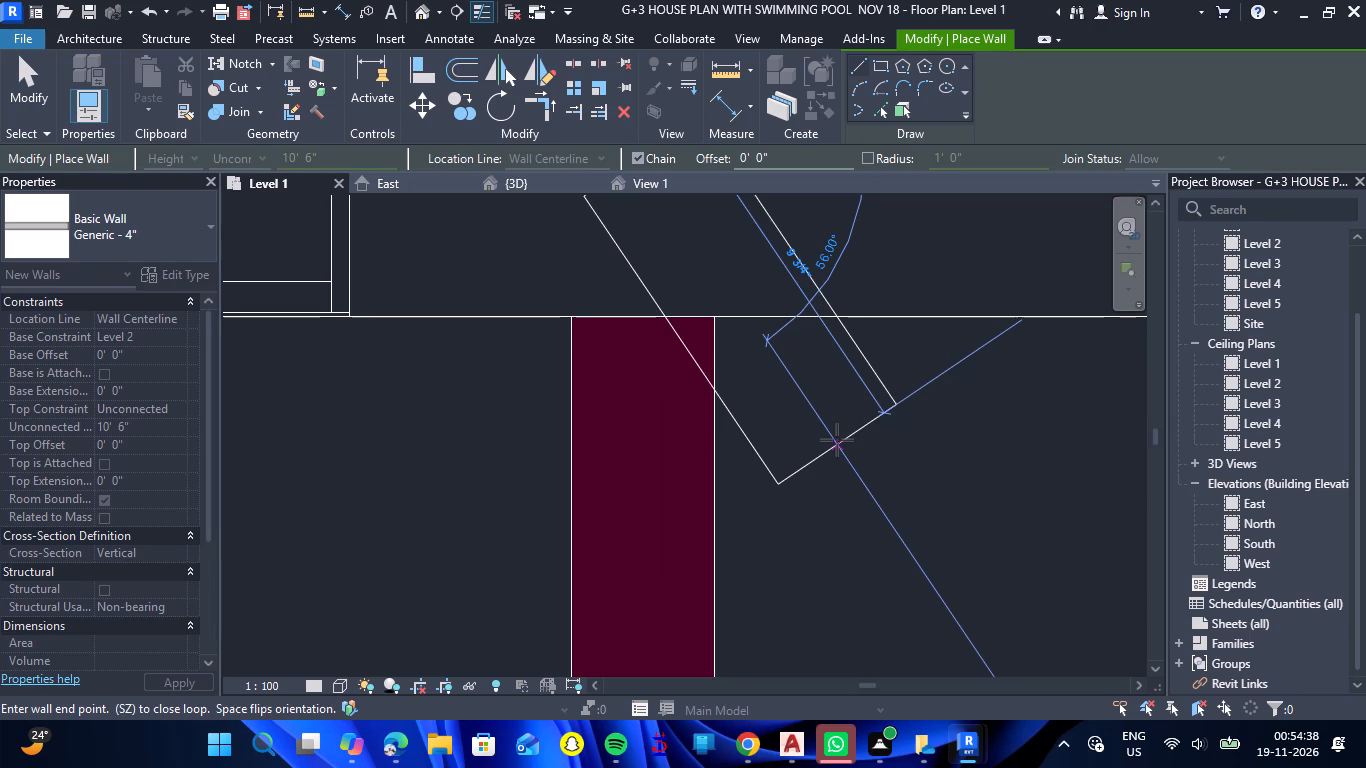
key("Escape")
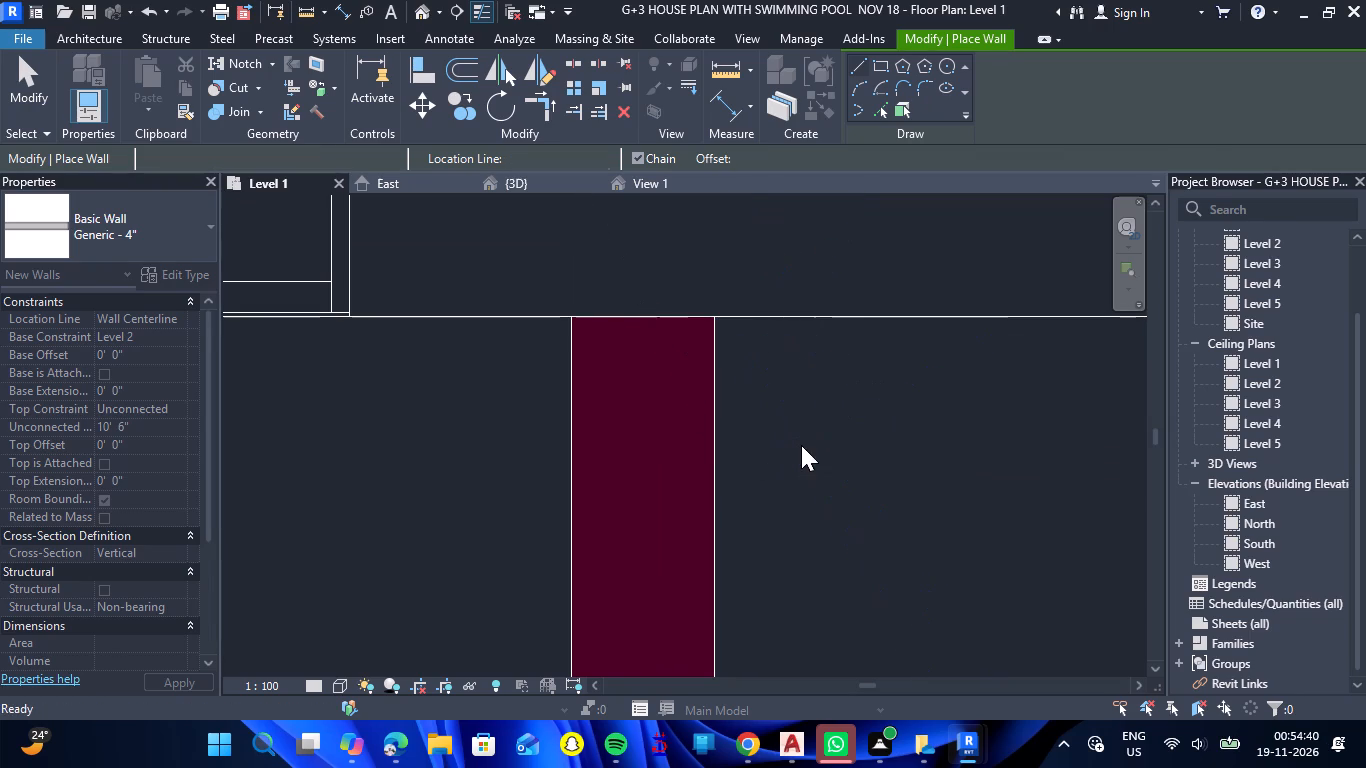
Draw a Level 2-based Generic - 4" wall, about 3'-4" long, along the east balcony's south side, from the exterior wall to its outer edge.
scroll(816, 446, "down", 20)
scroll(816, 447, "down", 4)
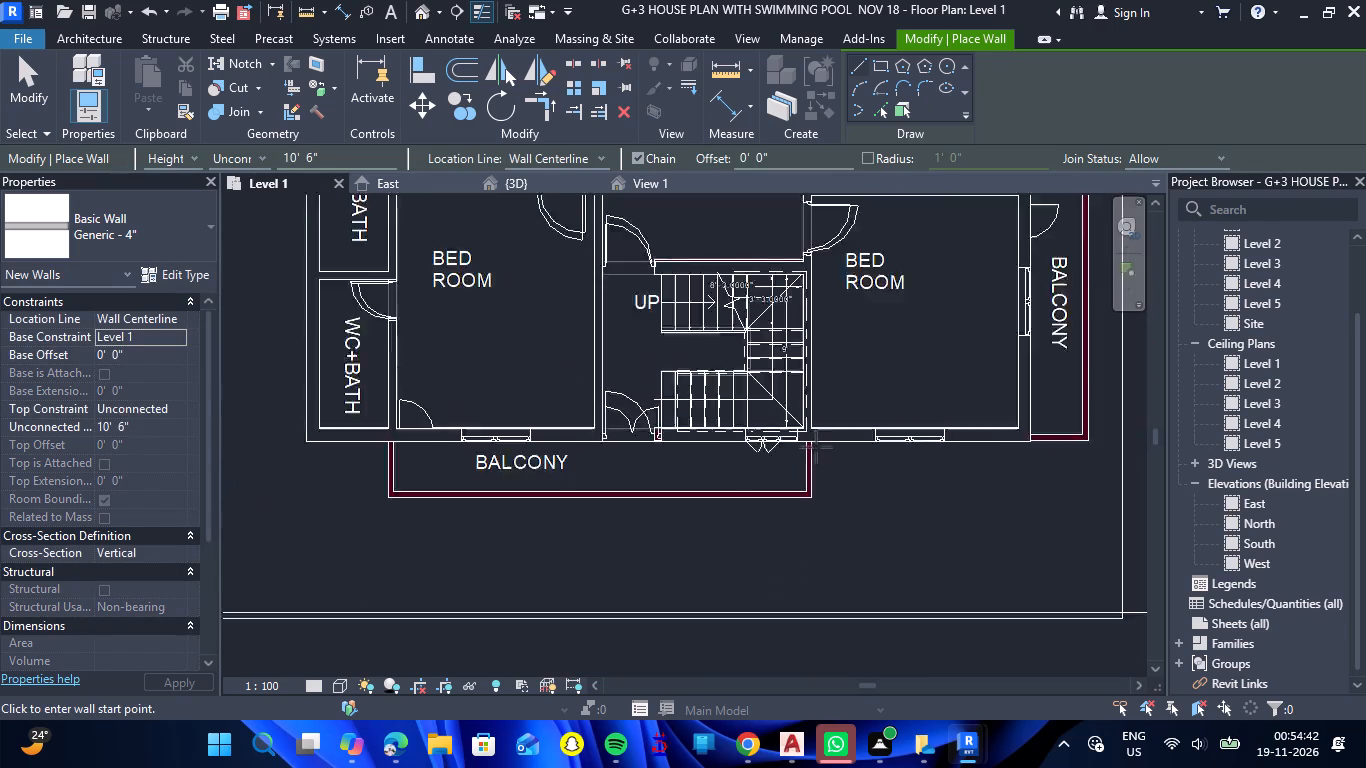
scroll(816, 447, "down", 2)
scroll(1021, 445, "up", 7)
scroll(923, 426, "up", 6)
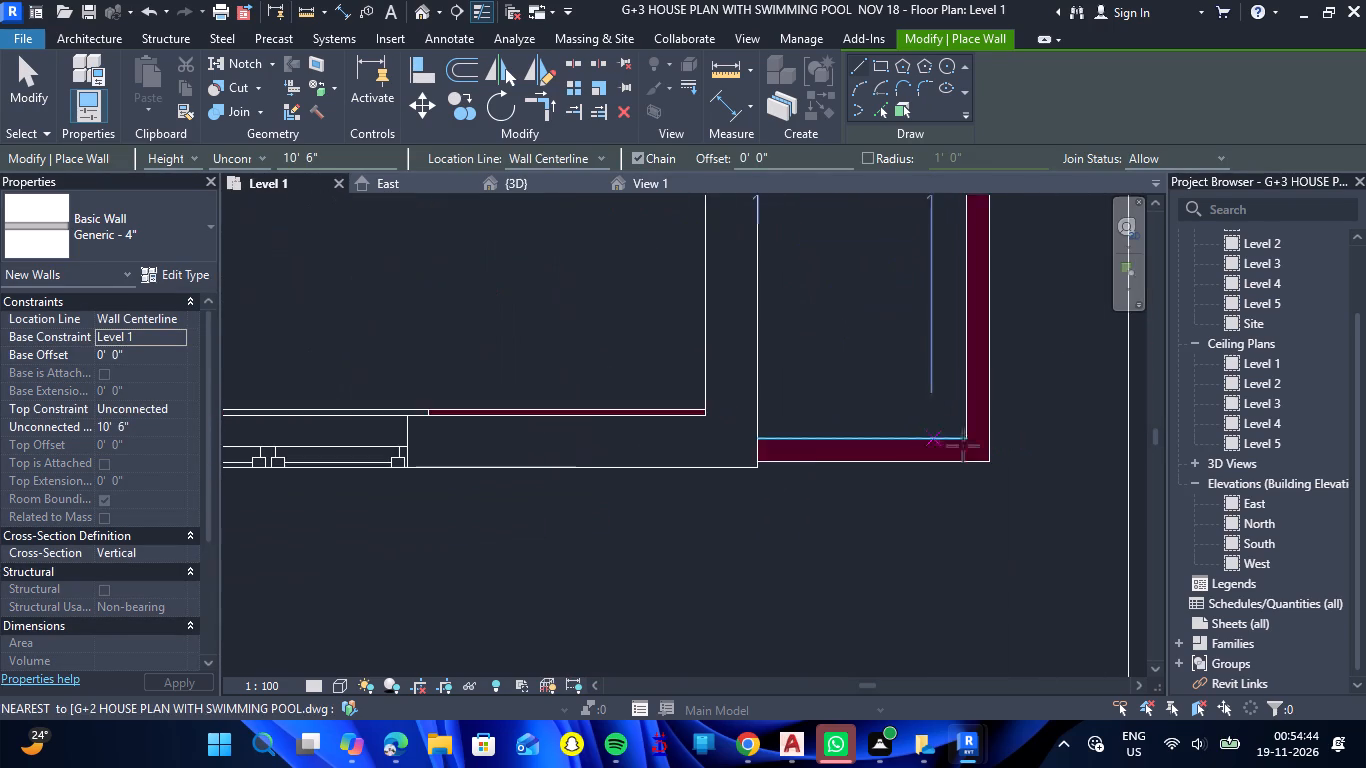
scroll(979, 436, "up", 5)
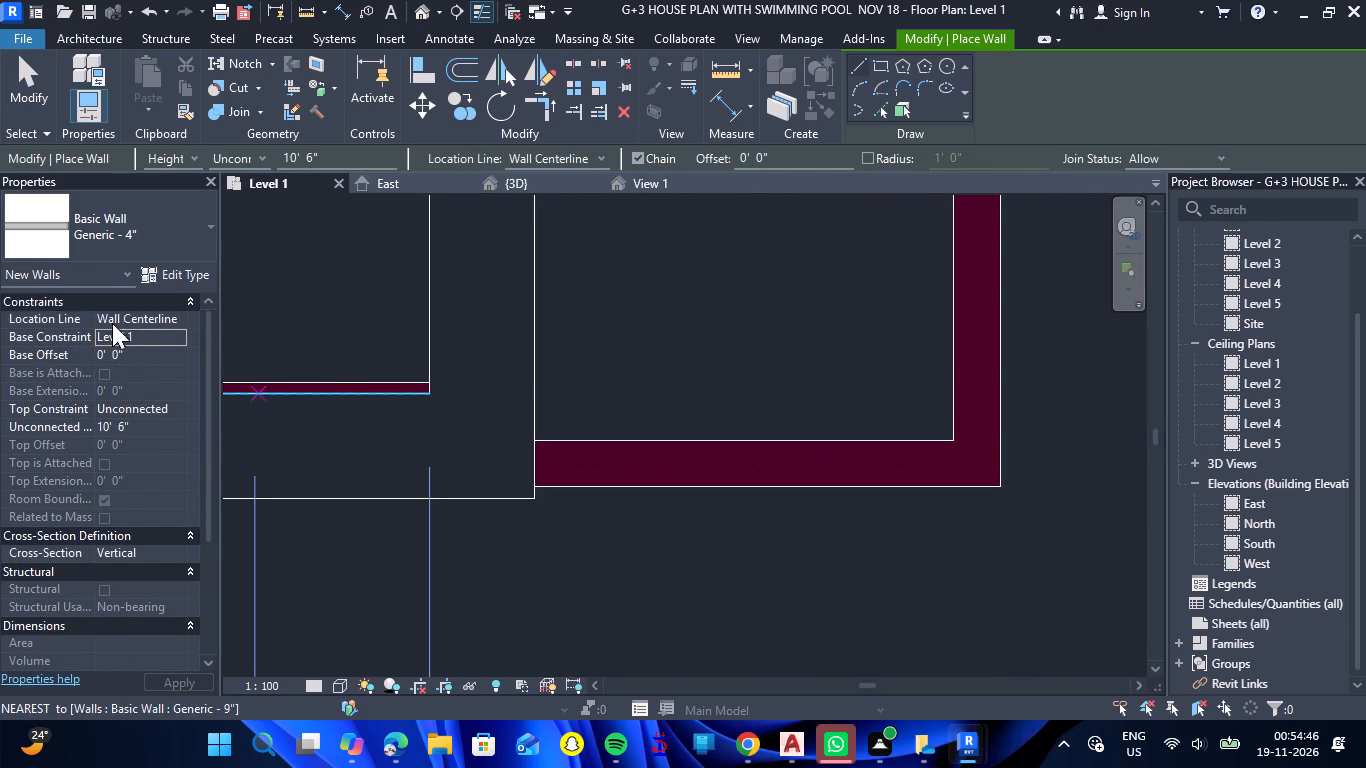
left_click(180, 336)
left_click(163, 368)
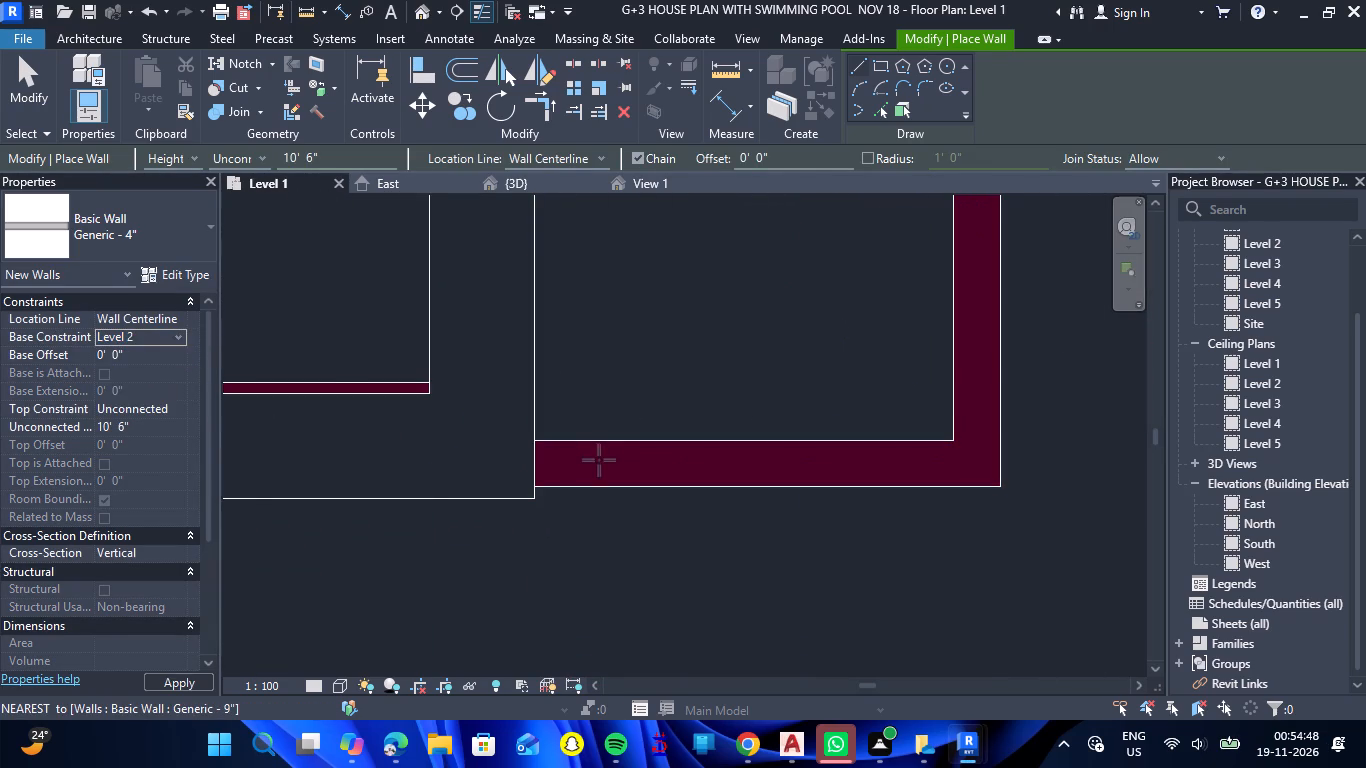
left_click(535, 464)
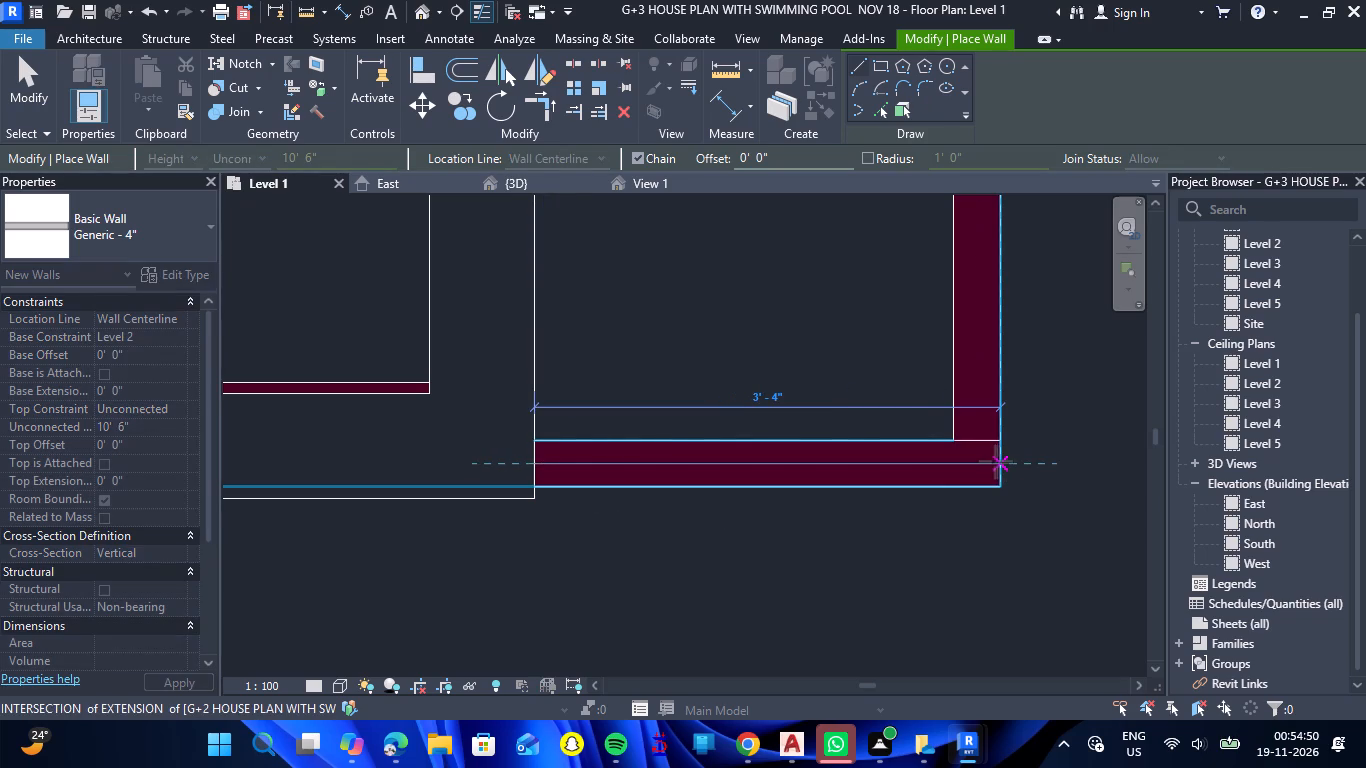
left_click(1005, 465)
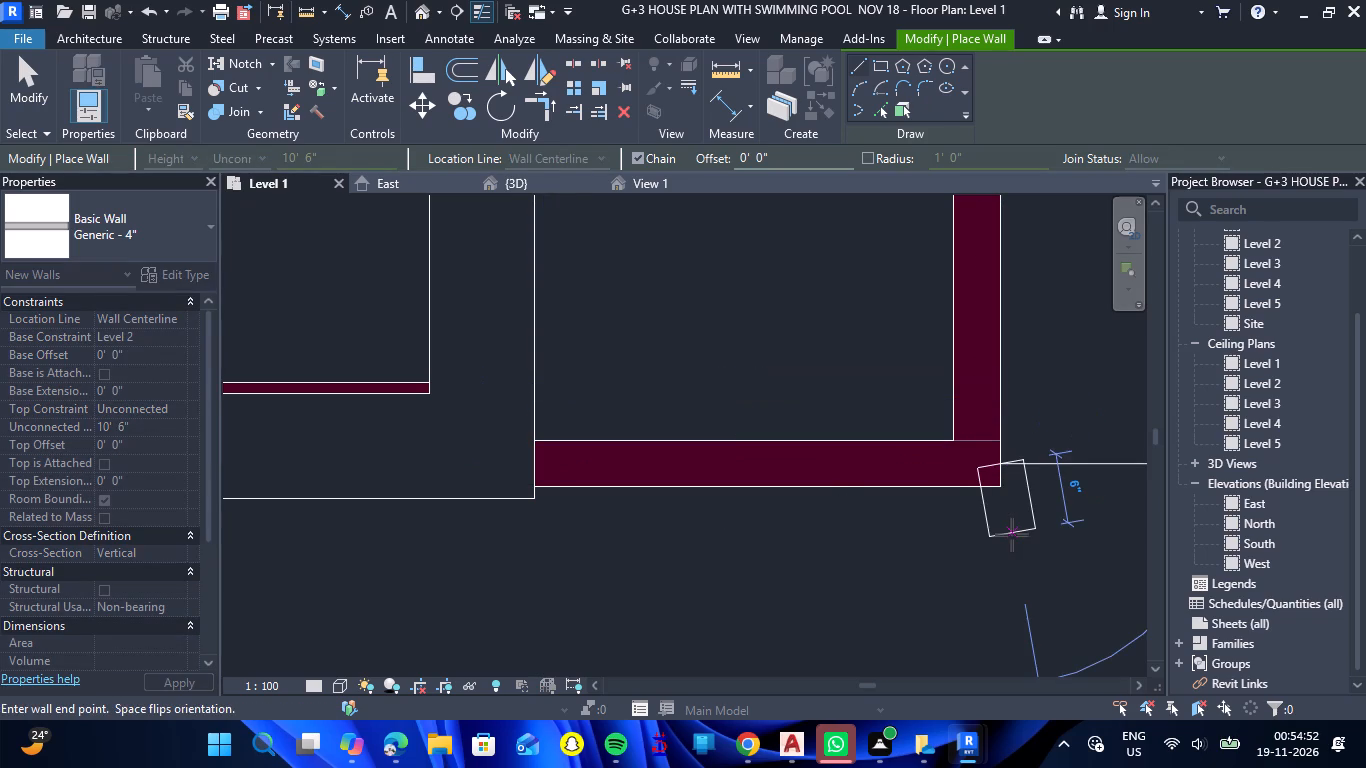
key("Escape")
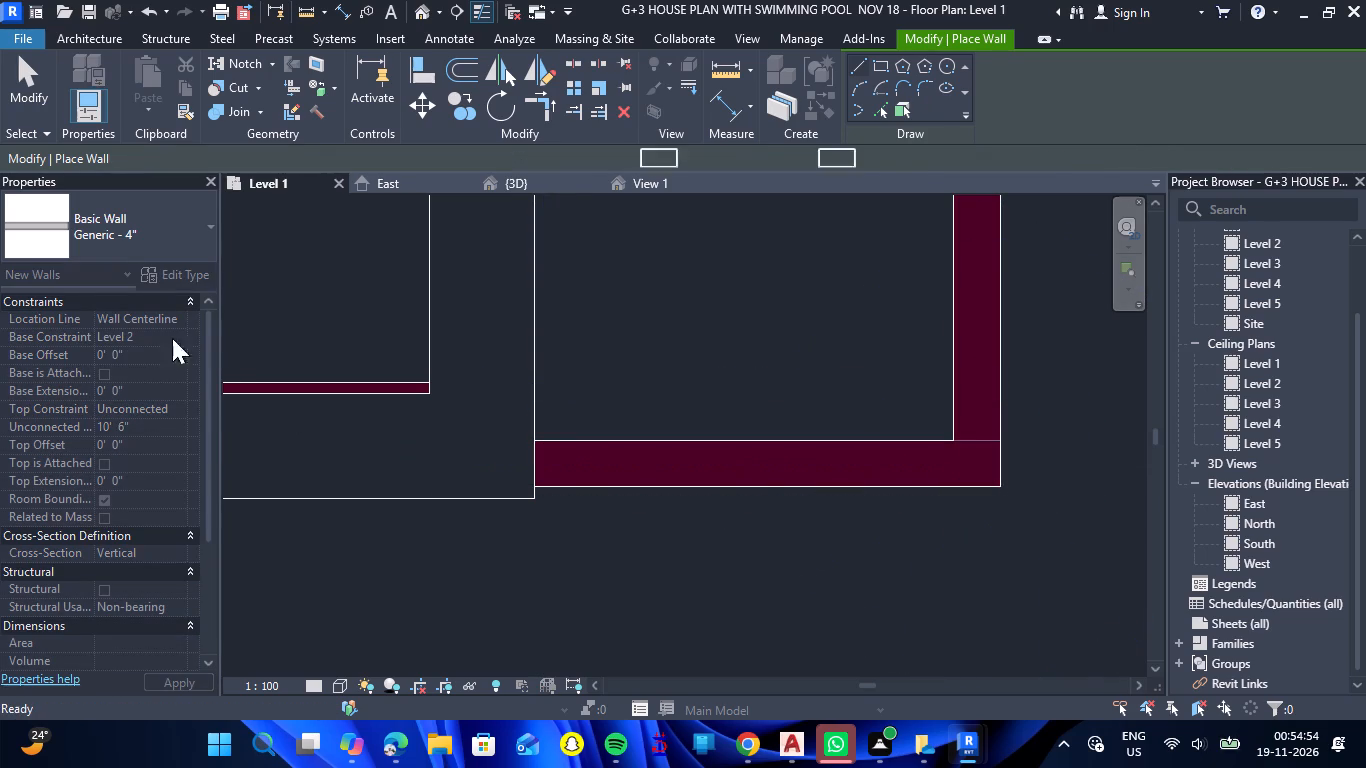
Draw a Level 2-based Generic - 4" wall with location line Finish Face: Interior along the east balcony's outer edge, from south-east to north-east corner.
left_click(182, 340)
left_click(150, 366)
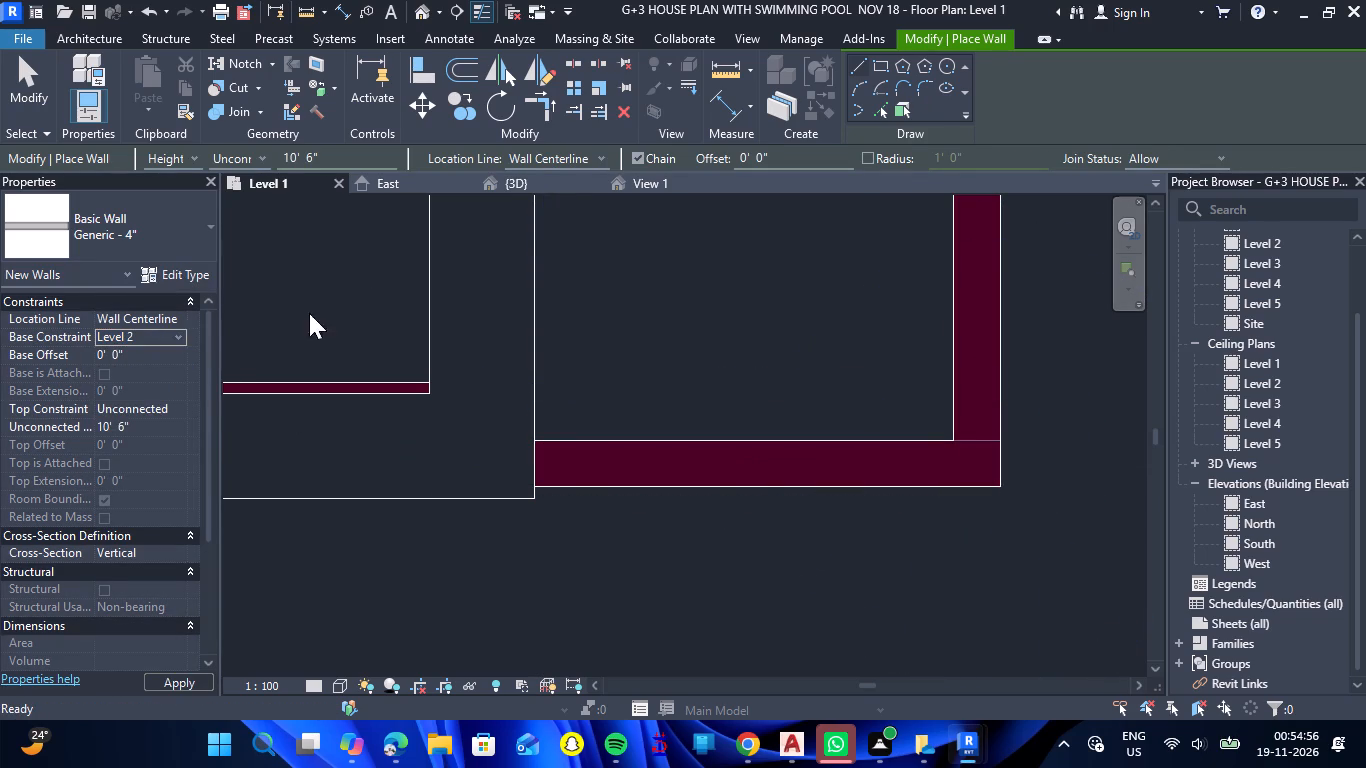
left_click(603, 154)
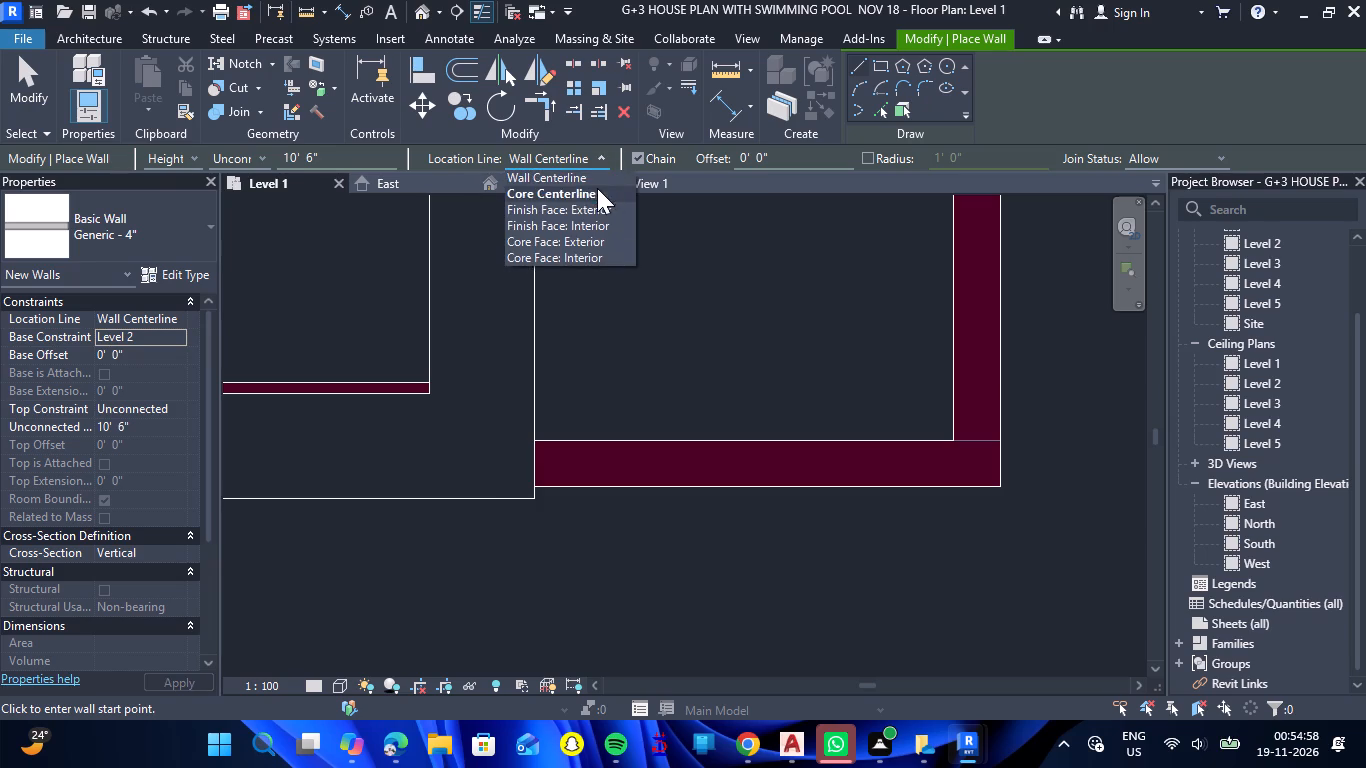
left_click(596, 222)
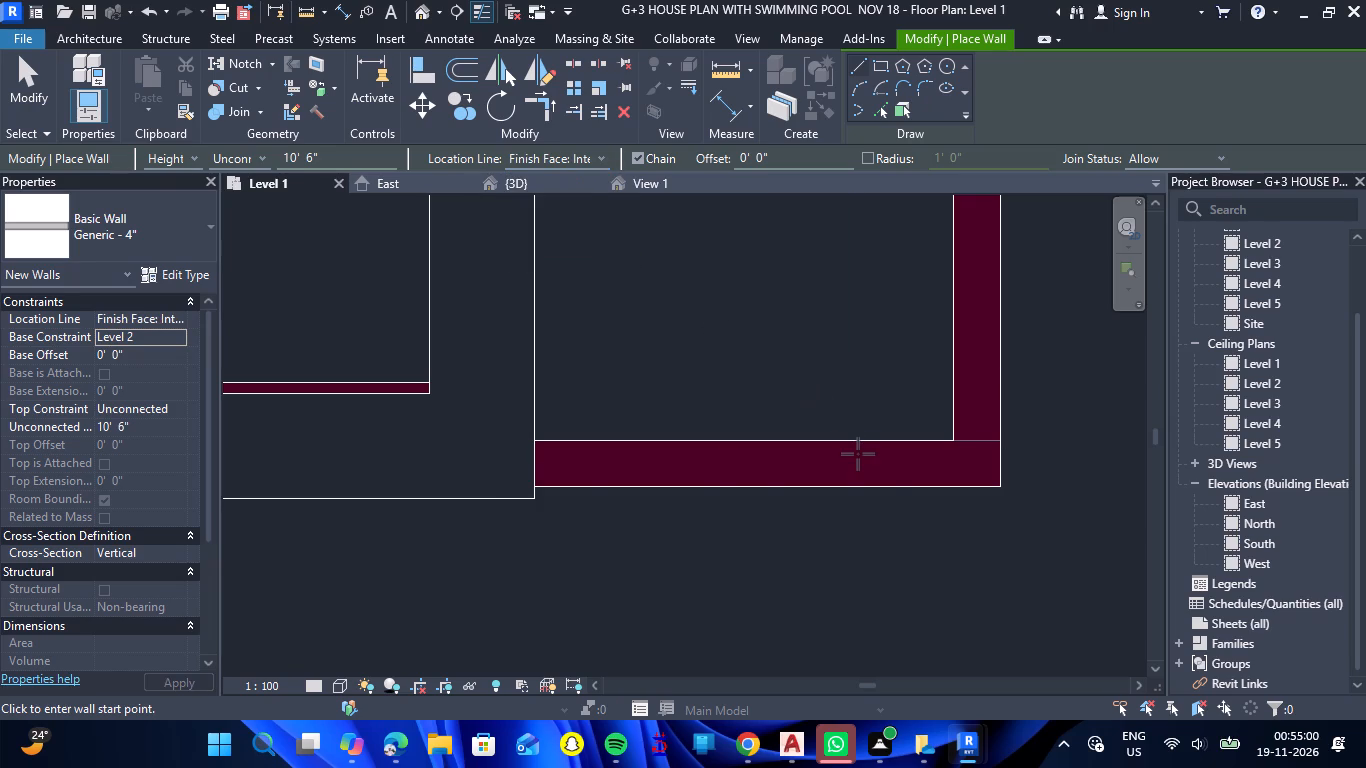
left_click(1003, 487)
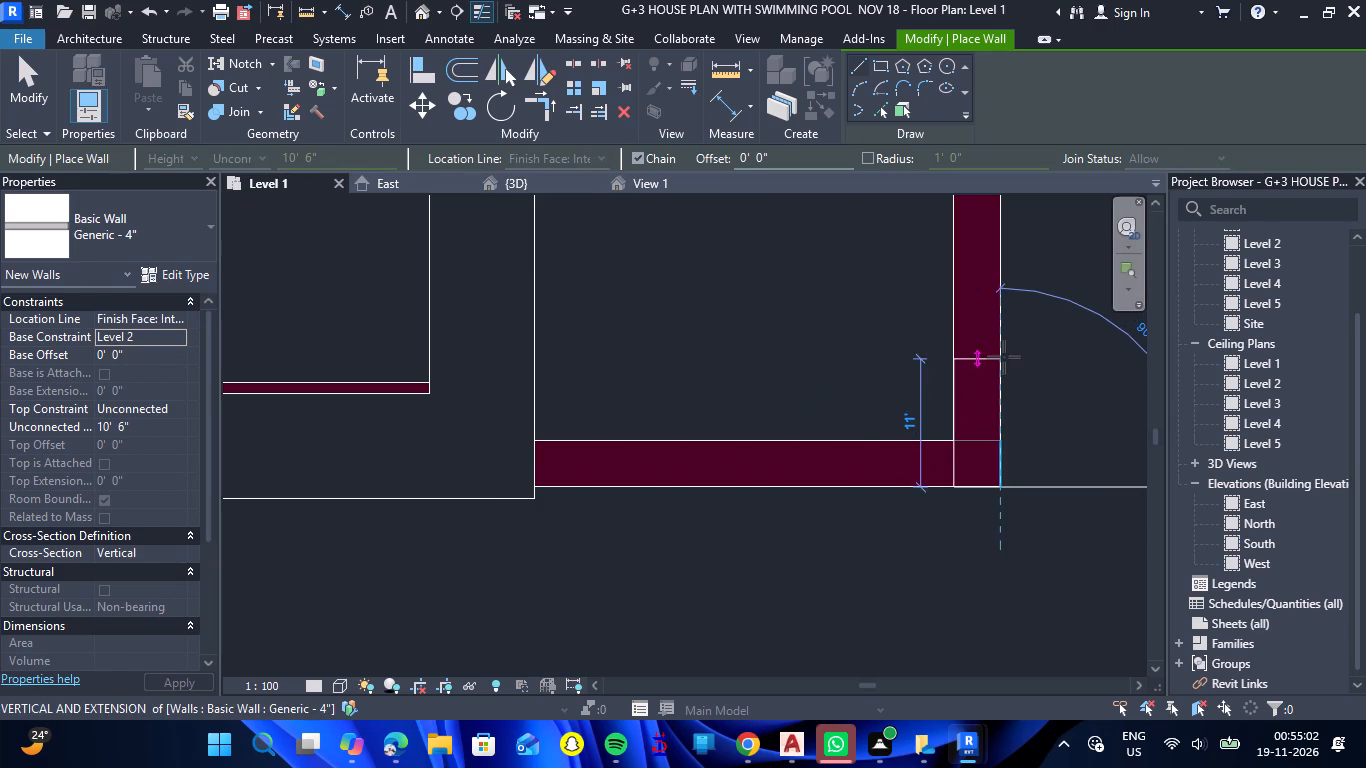
scroll(1004, 357, "down", 14)
scroll(1004, 357, "down", 7)
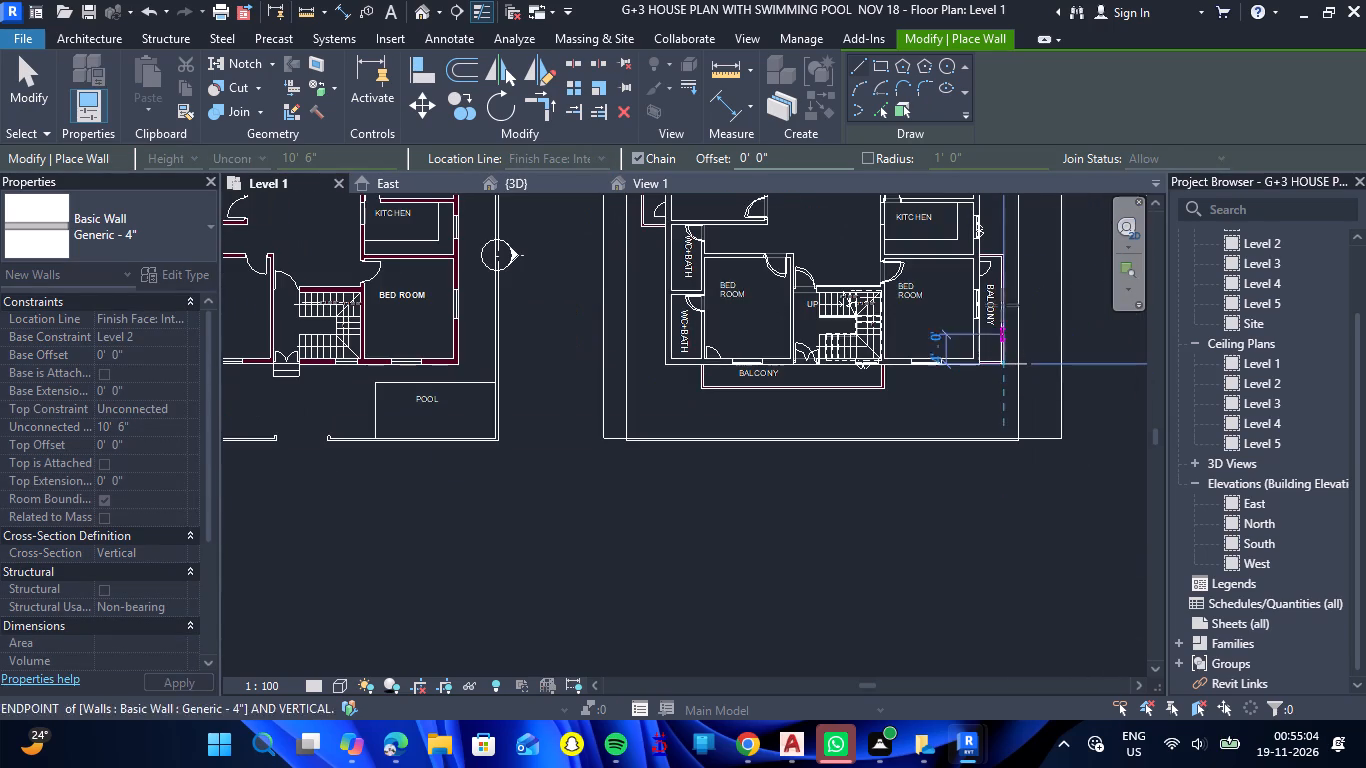
scroll(1012, 254, "up", 19)
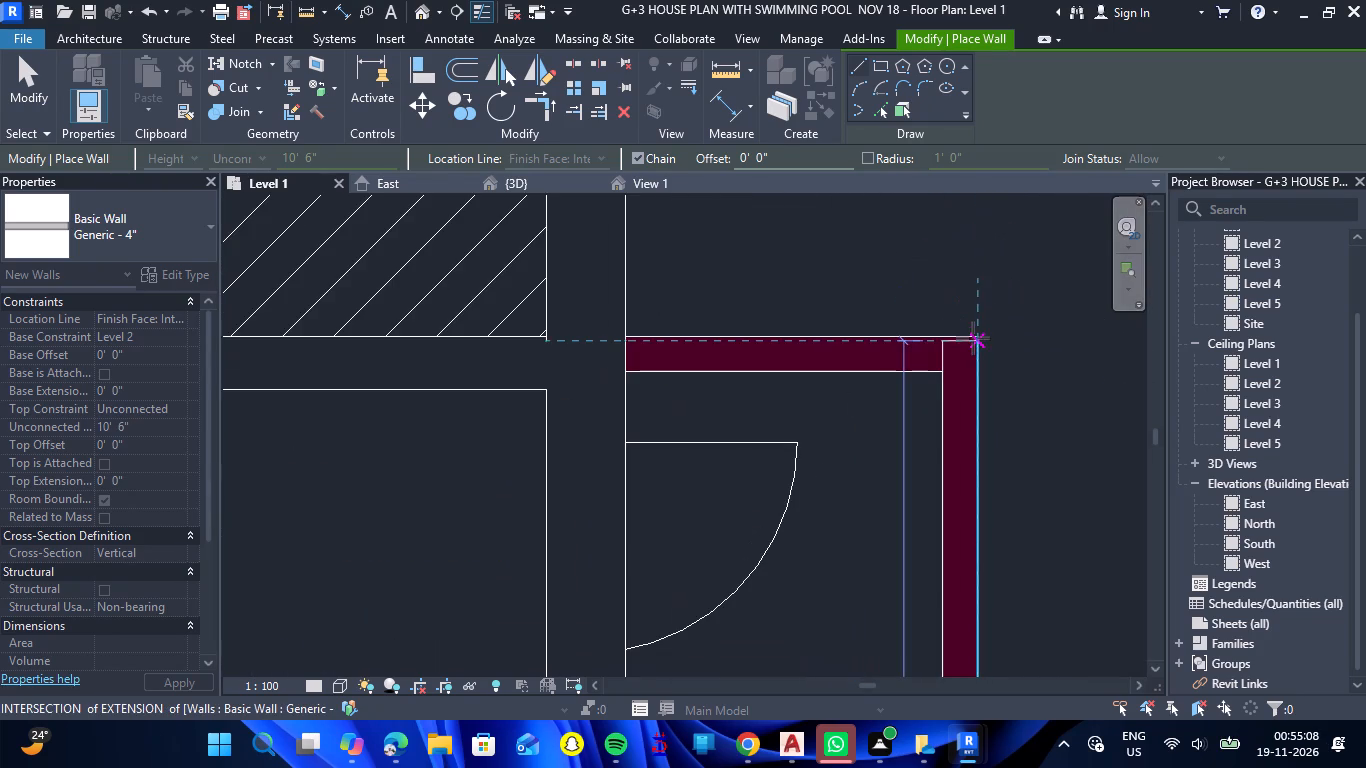
scroll(979, 336, "up", 8)
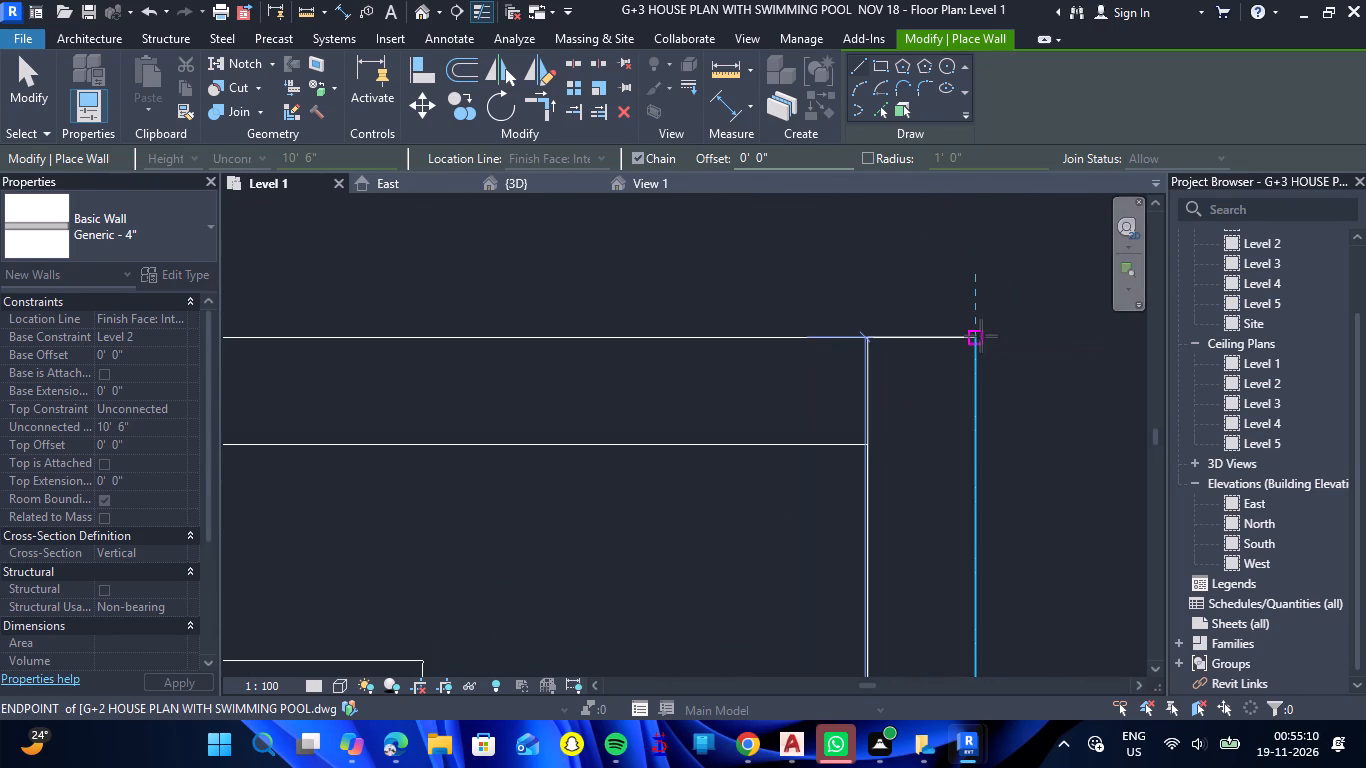
left_click(981, 337)
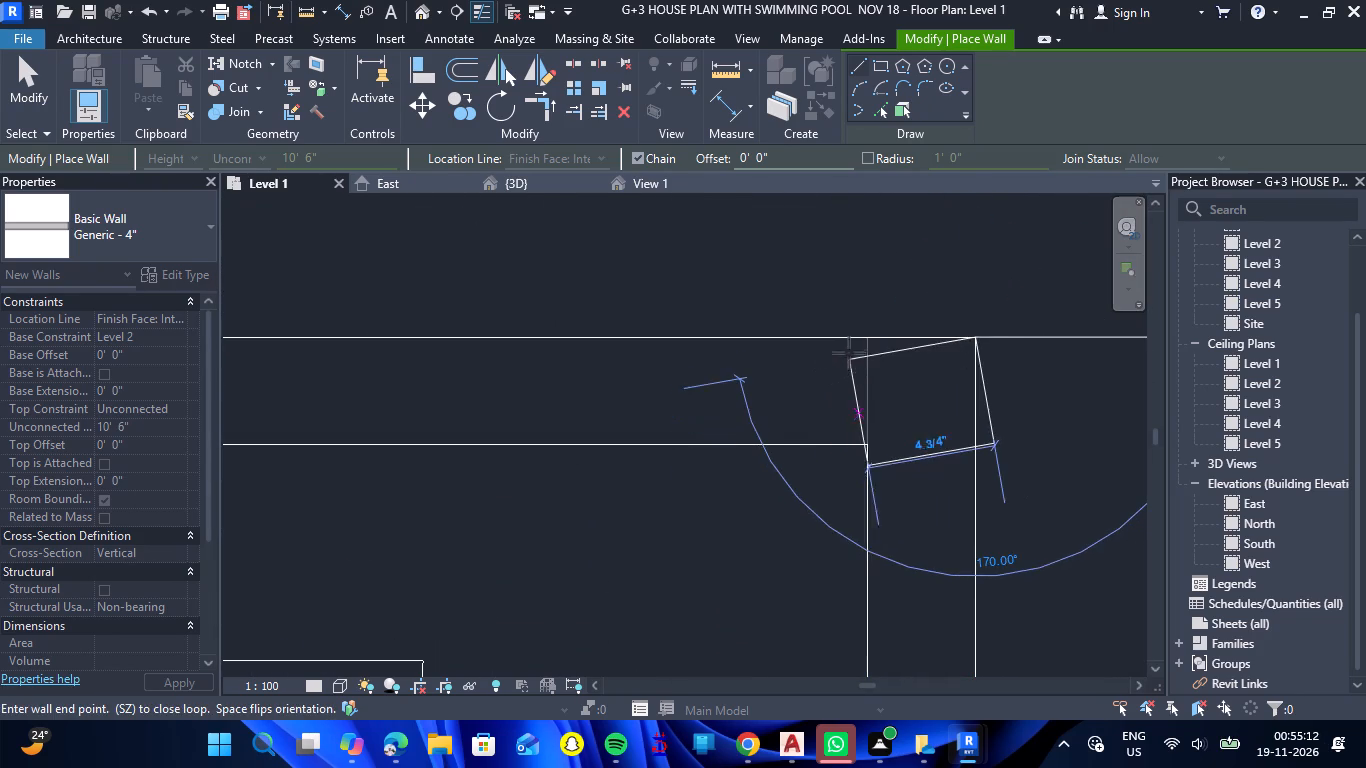
Continue the Generic - 4" wall about 3'-4" along the east balcony's north side, from the north-east corner to the exterior wall.
scroll(825, 343, "down", 7)
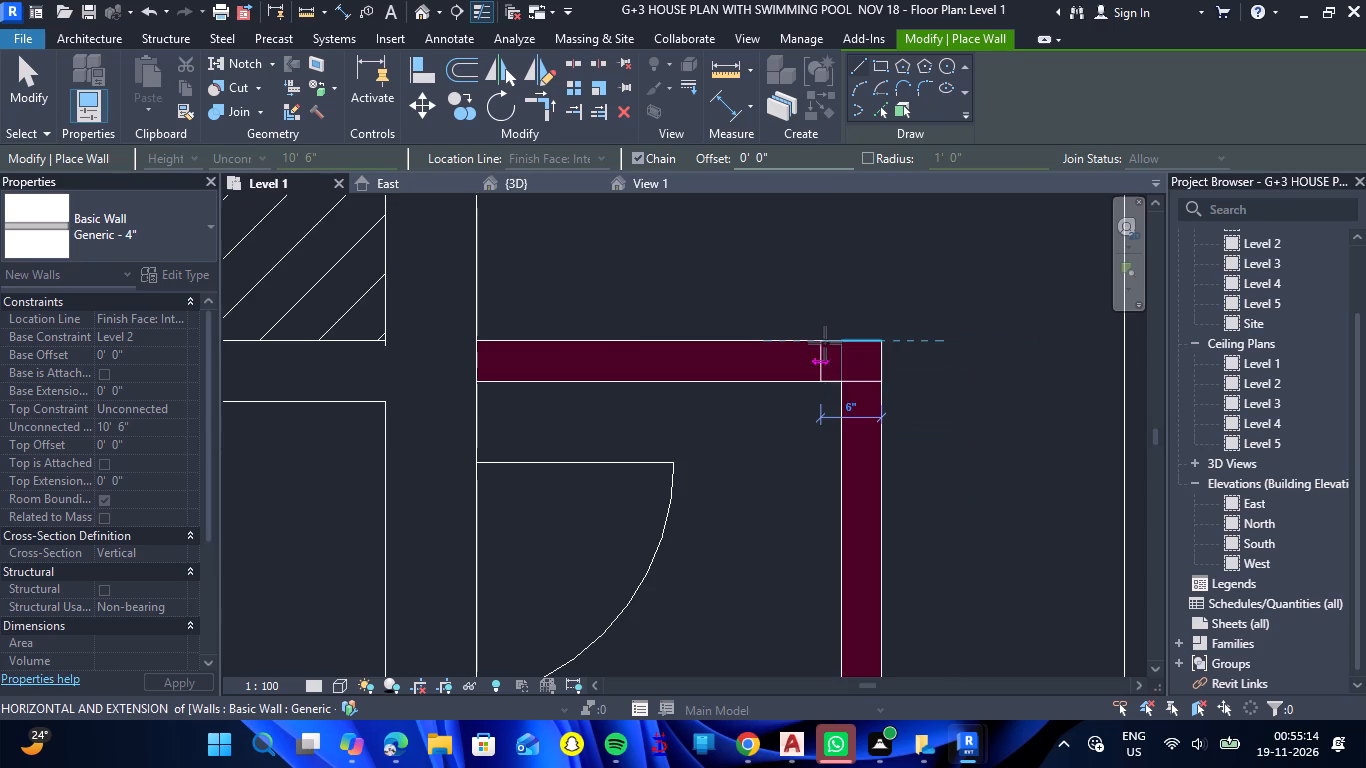
scroll(478, 344, "up", 5)
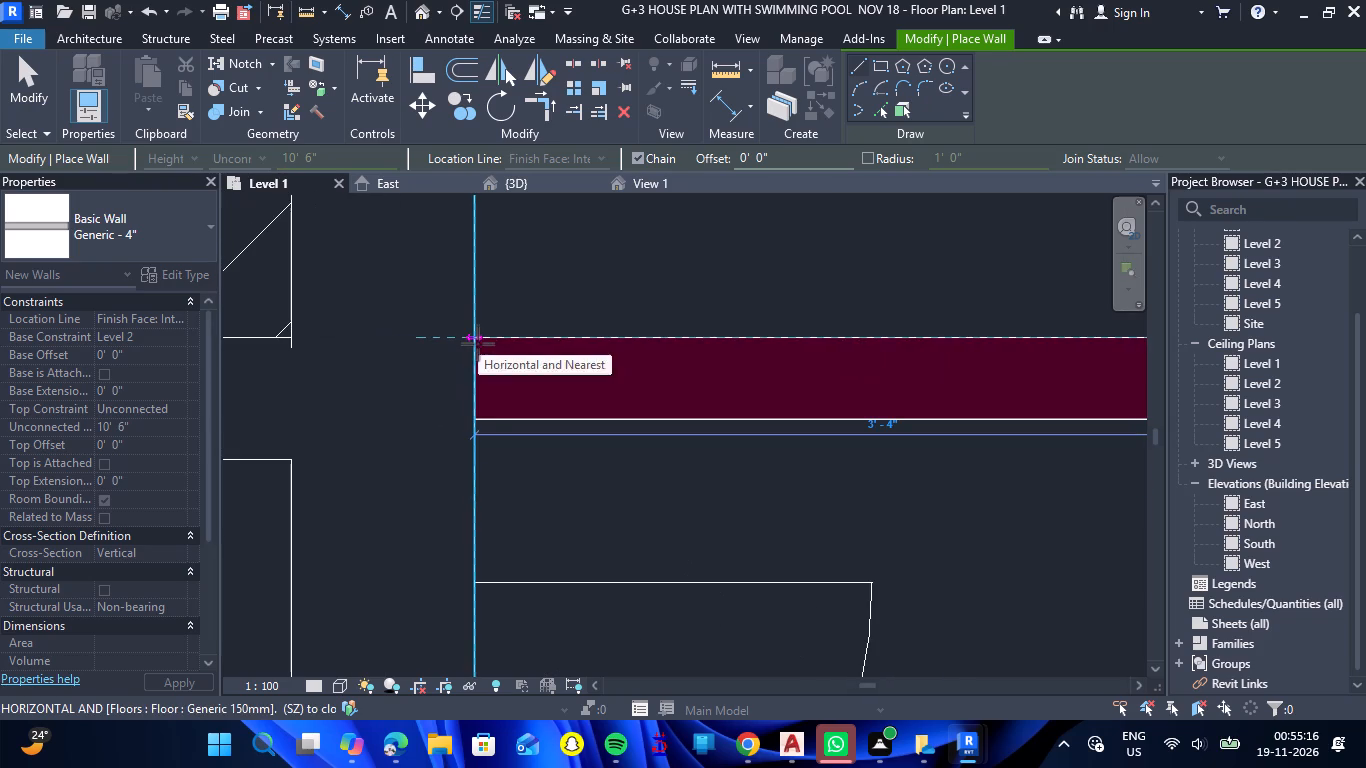
left_click(476, 338)
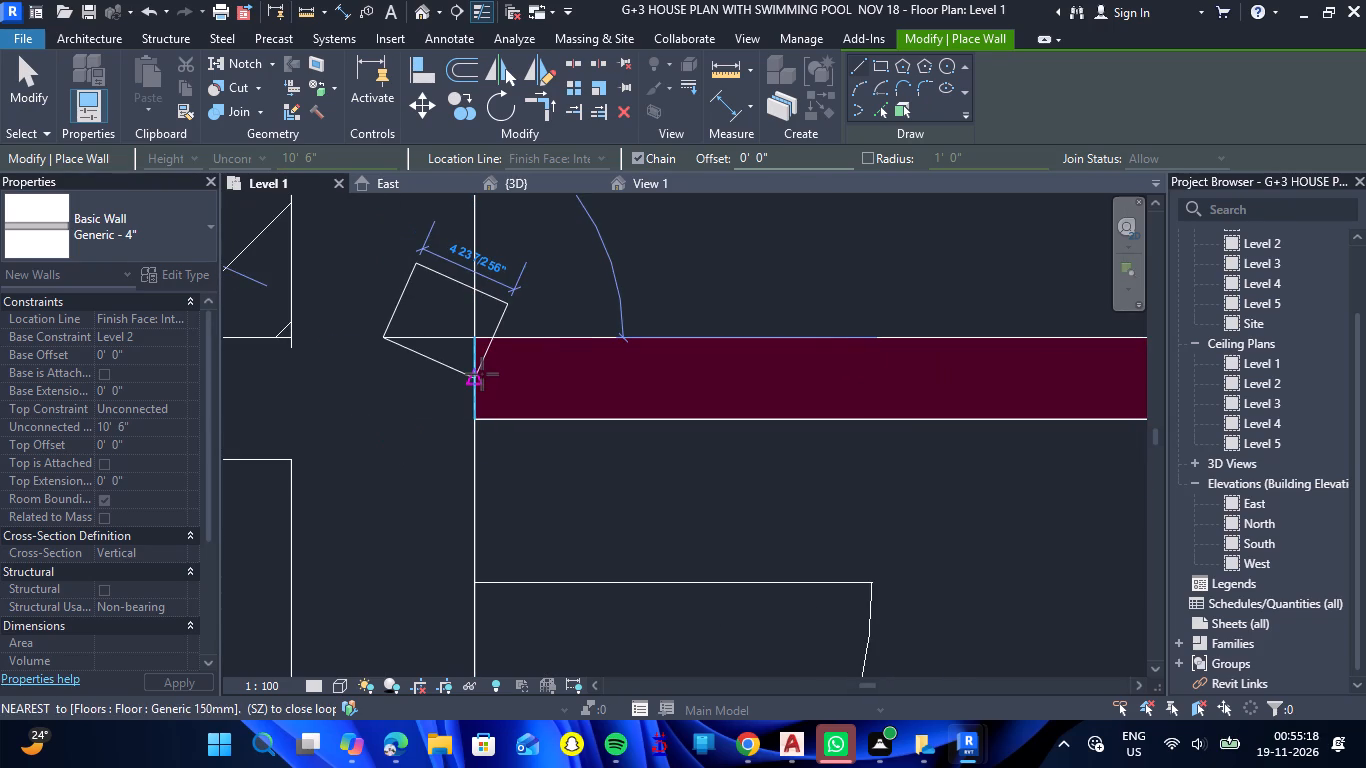
key("Escape")
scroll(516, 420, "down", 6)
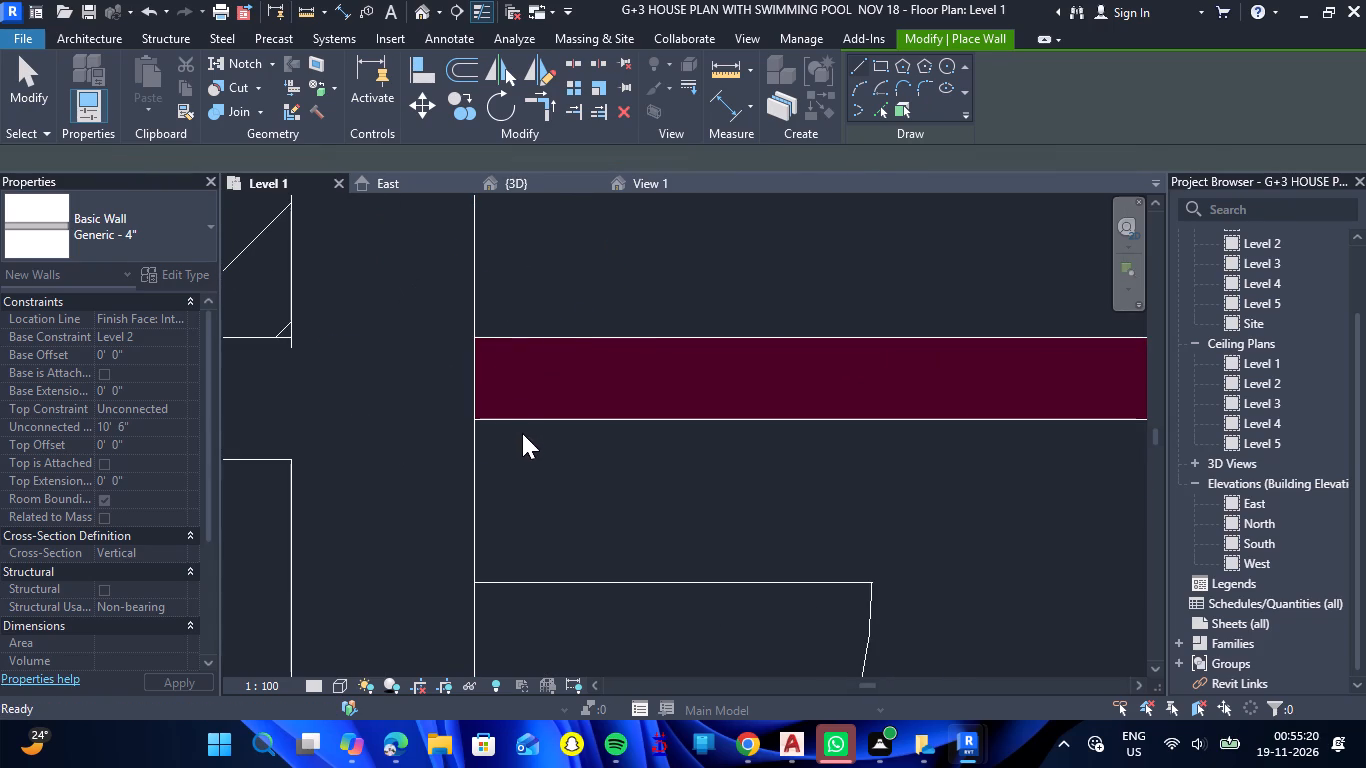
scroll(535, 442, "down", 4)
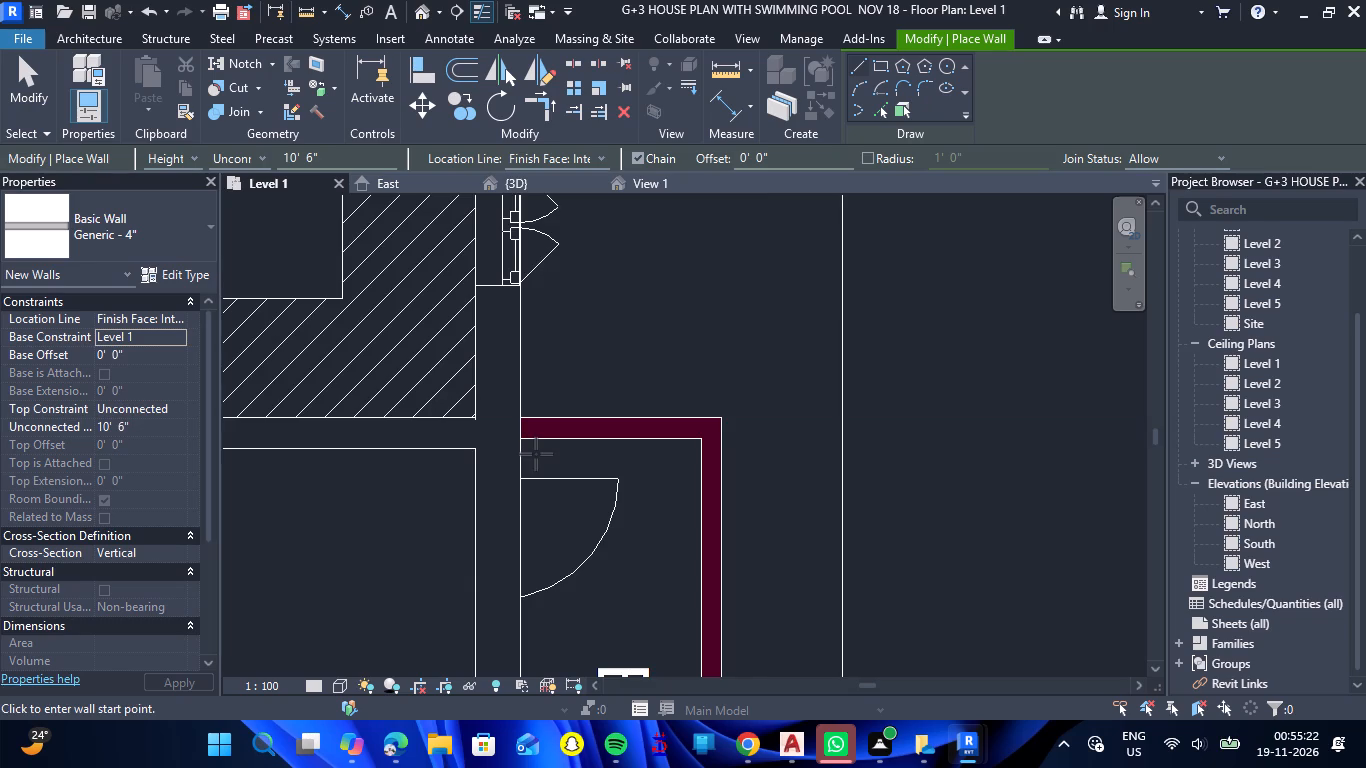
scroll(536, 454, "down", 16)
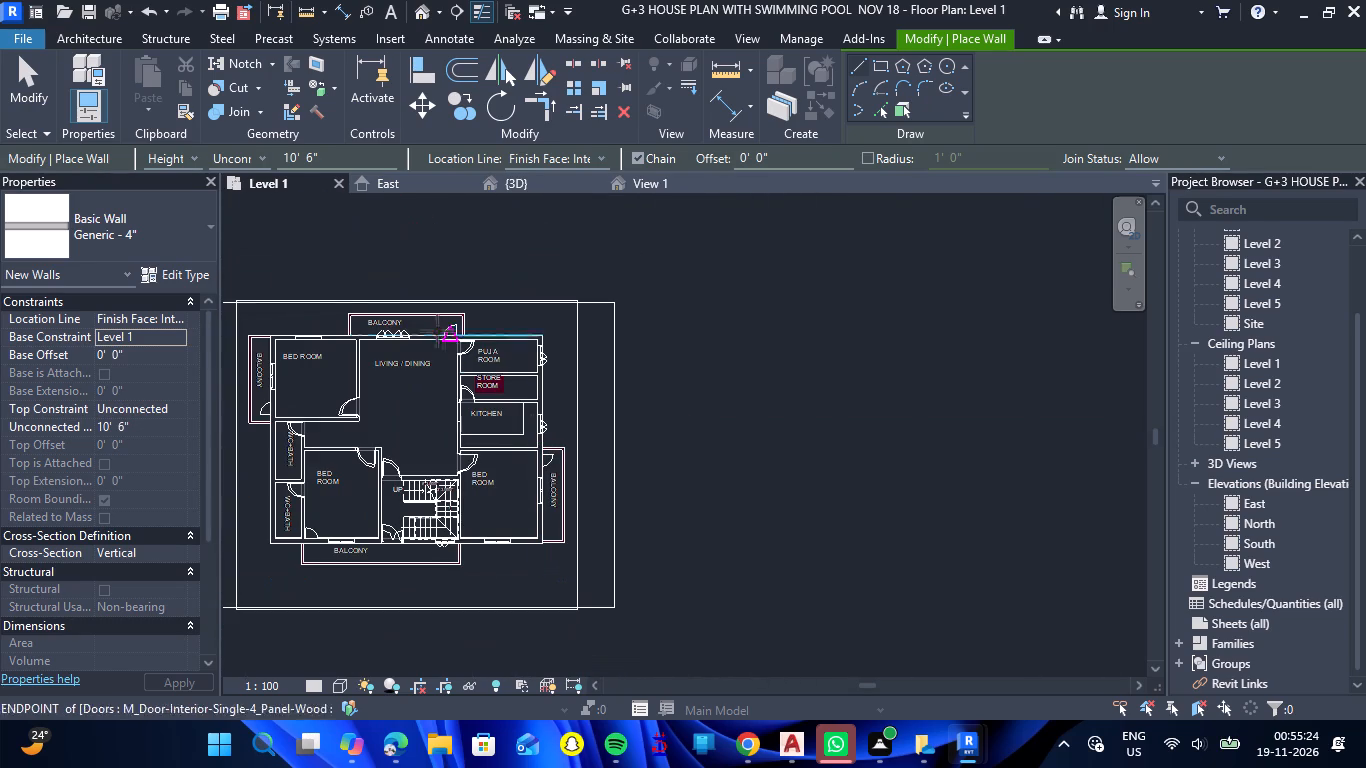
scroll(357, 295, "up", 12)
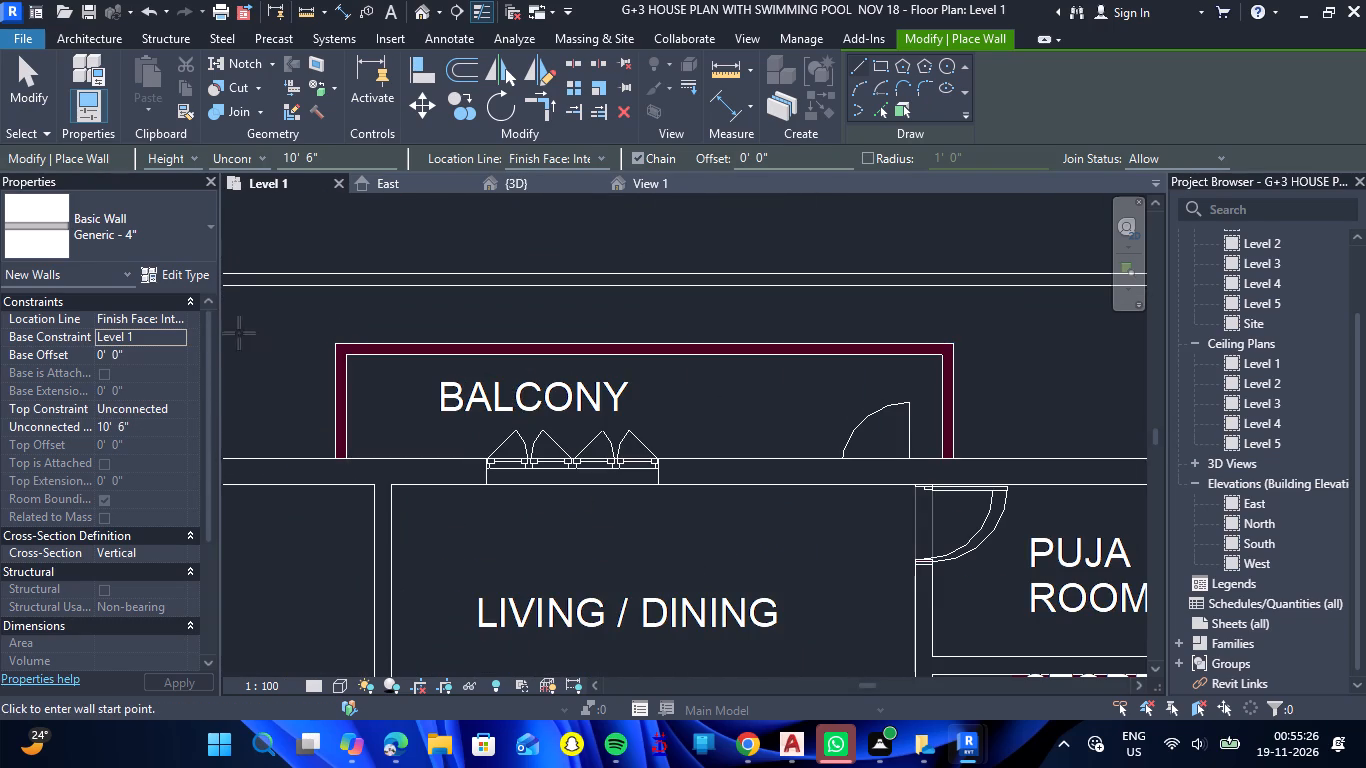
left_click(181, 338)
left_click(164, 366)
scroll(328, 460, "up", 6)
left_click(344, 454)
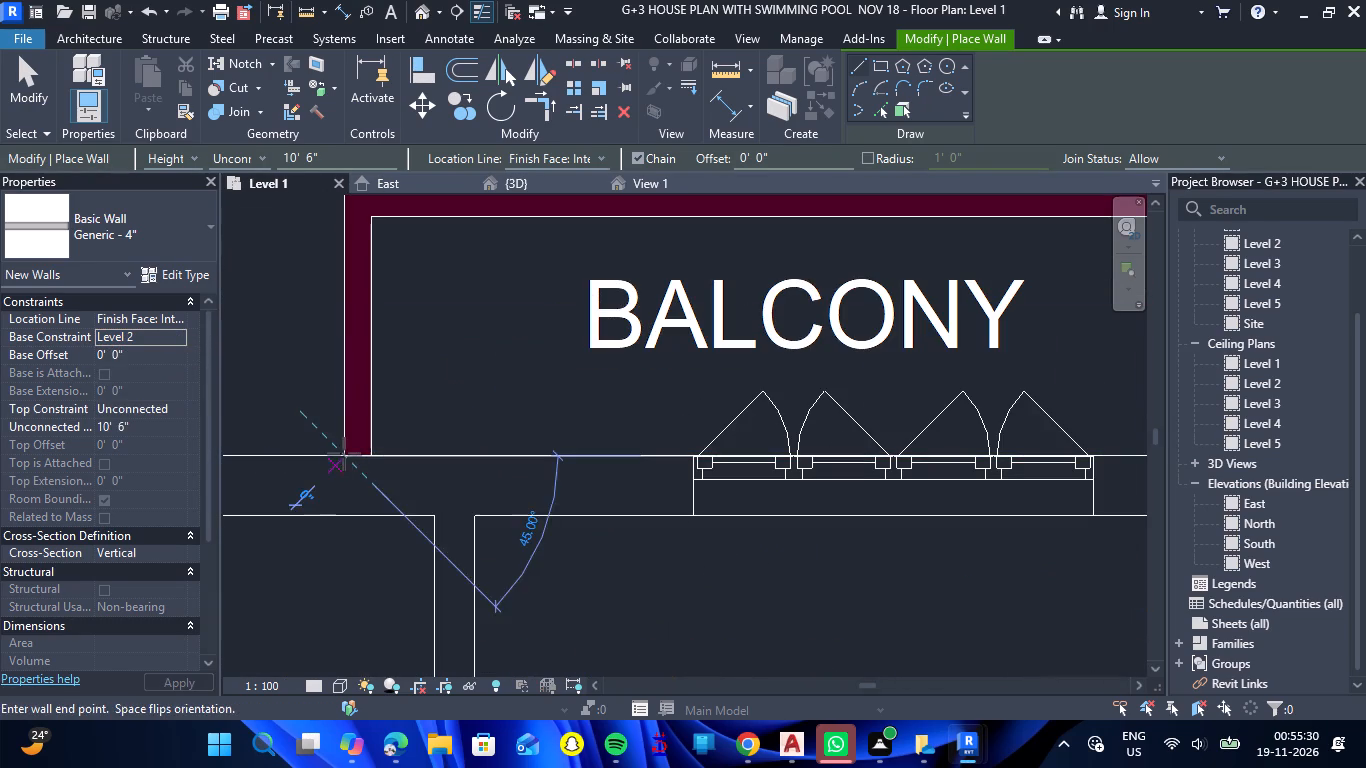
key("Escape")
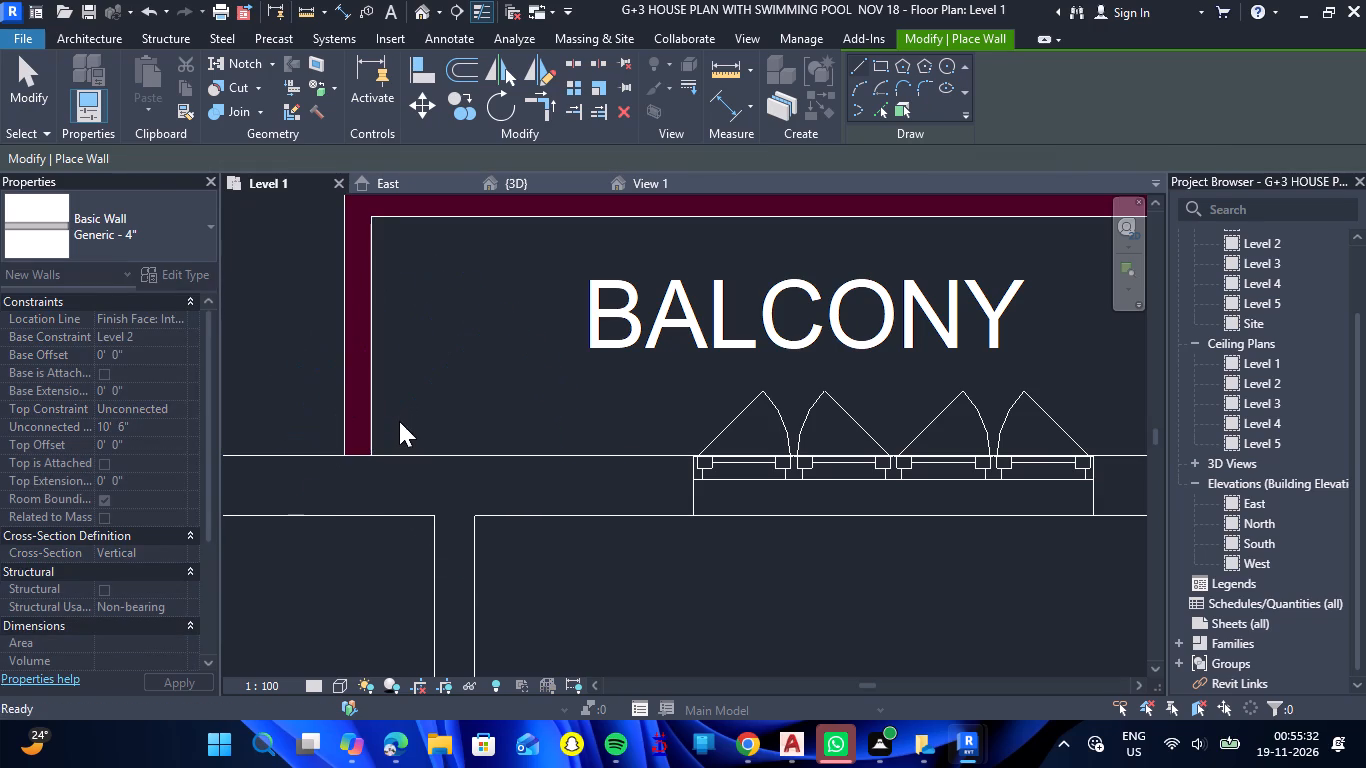
Draw a Level 2-based Generic - 4" wall, about 3'-4" long, along the north balcony's west side, from the exterior wall to its outer edge.
left_click(175, 340)
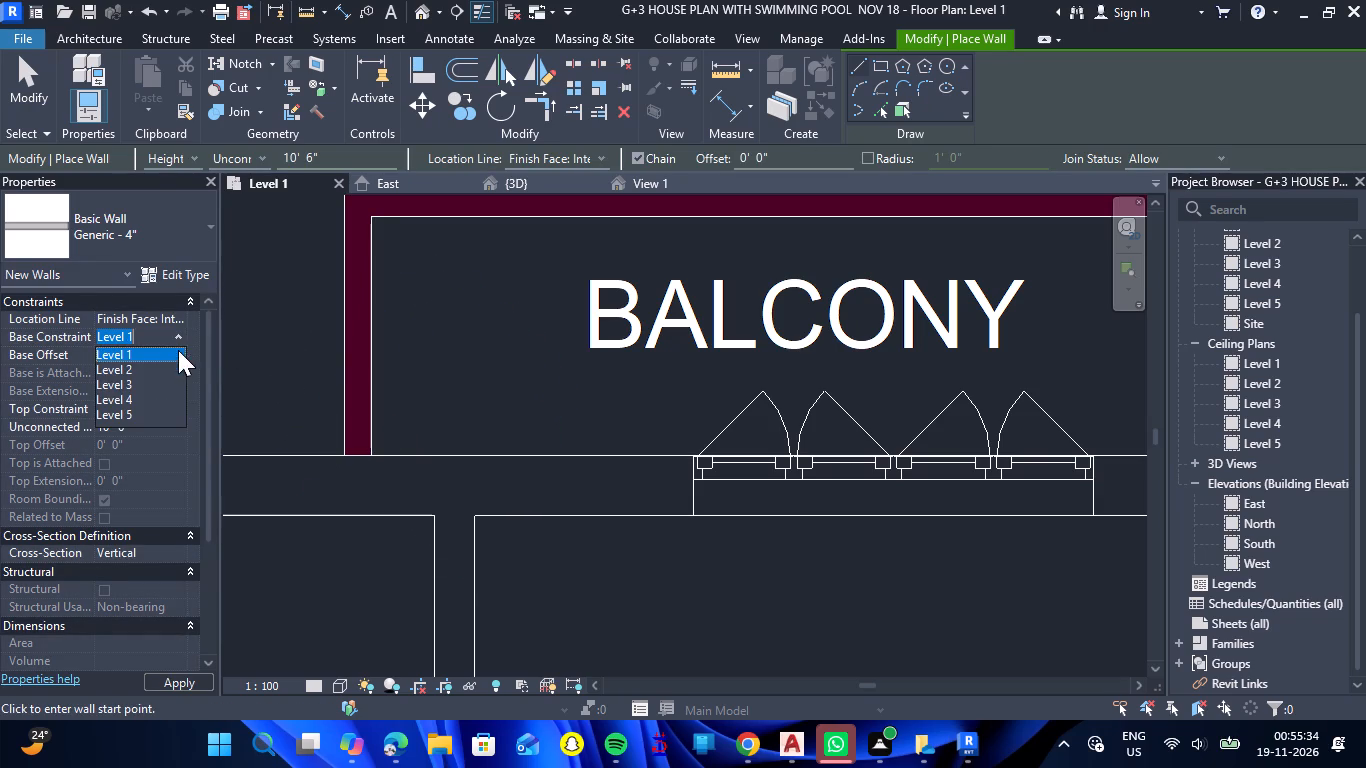
left_click(161, 367)
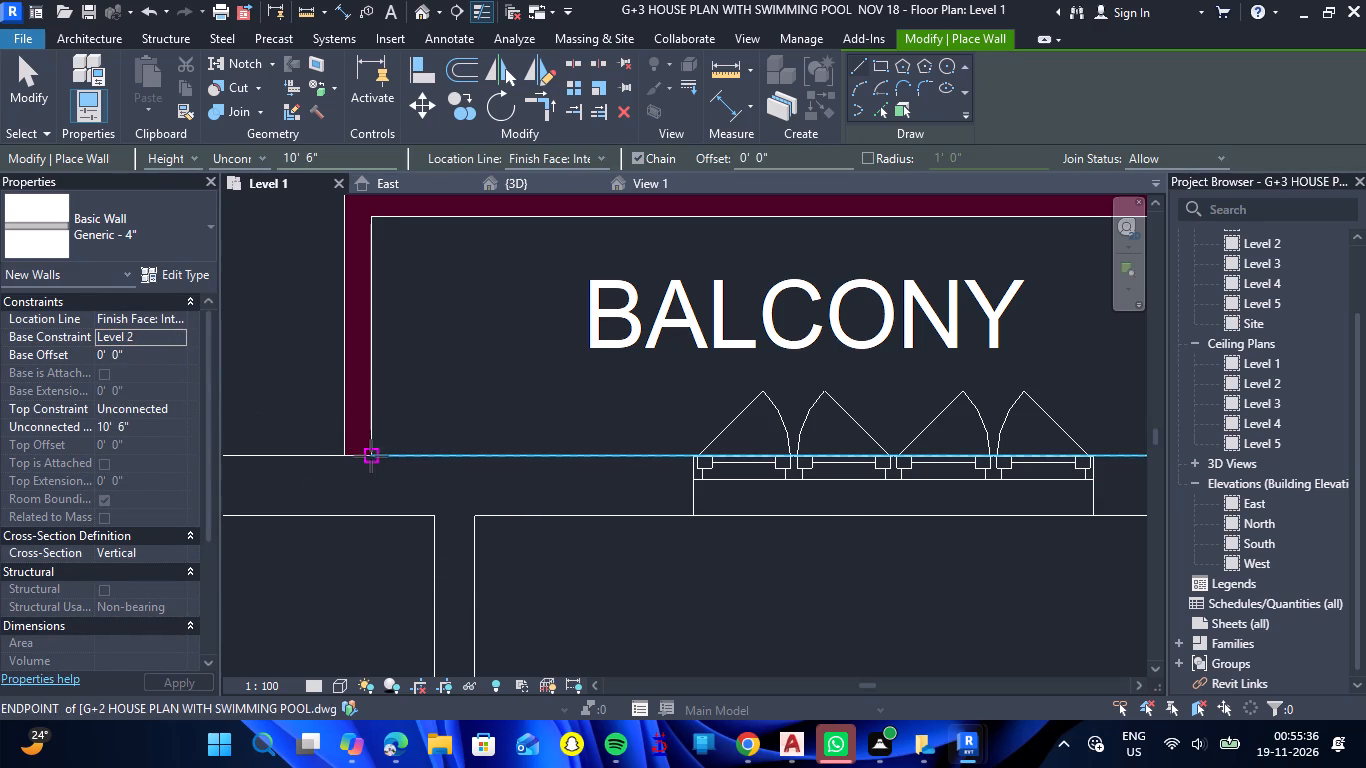
left_click(370, 456)
scroll(379, 262, "down", 3)
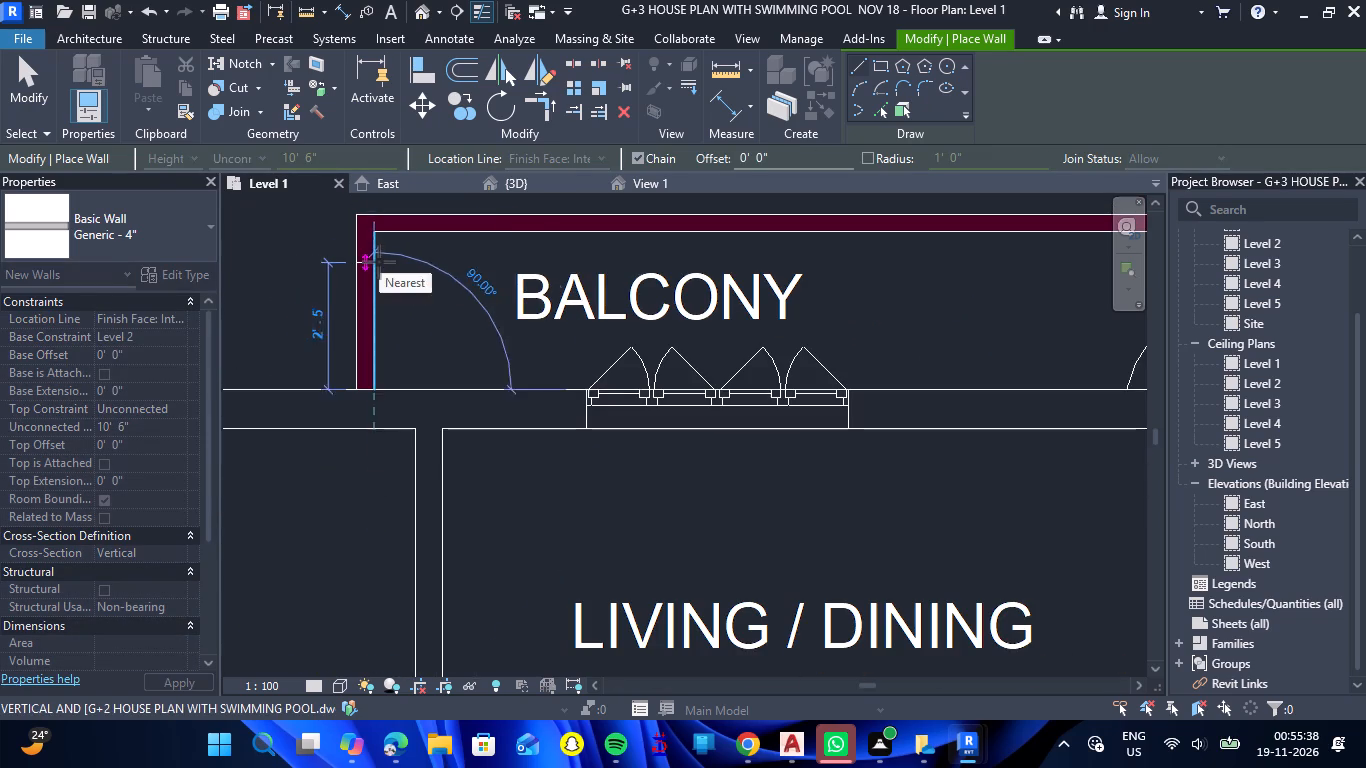
scroll(374, 474, "down", 3)
scroll(363, 294, "up", 12)
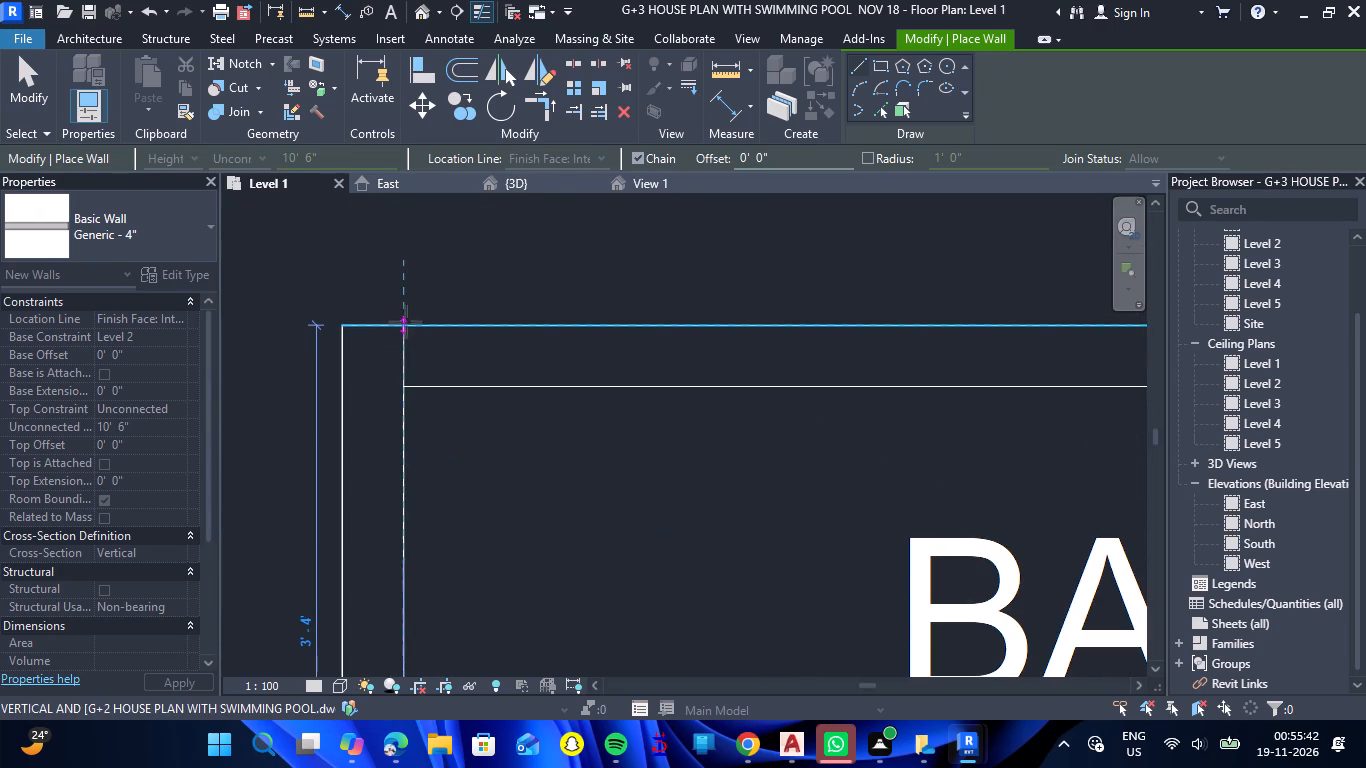
left_click(405, 324)
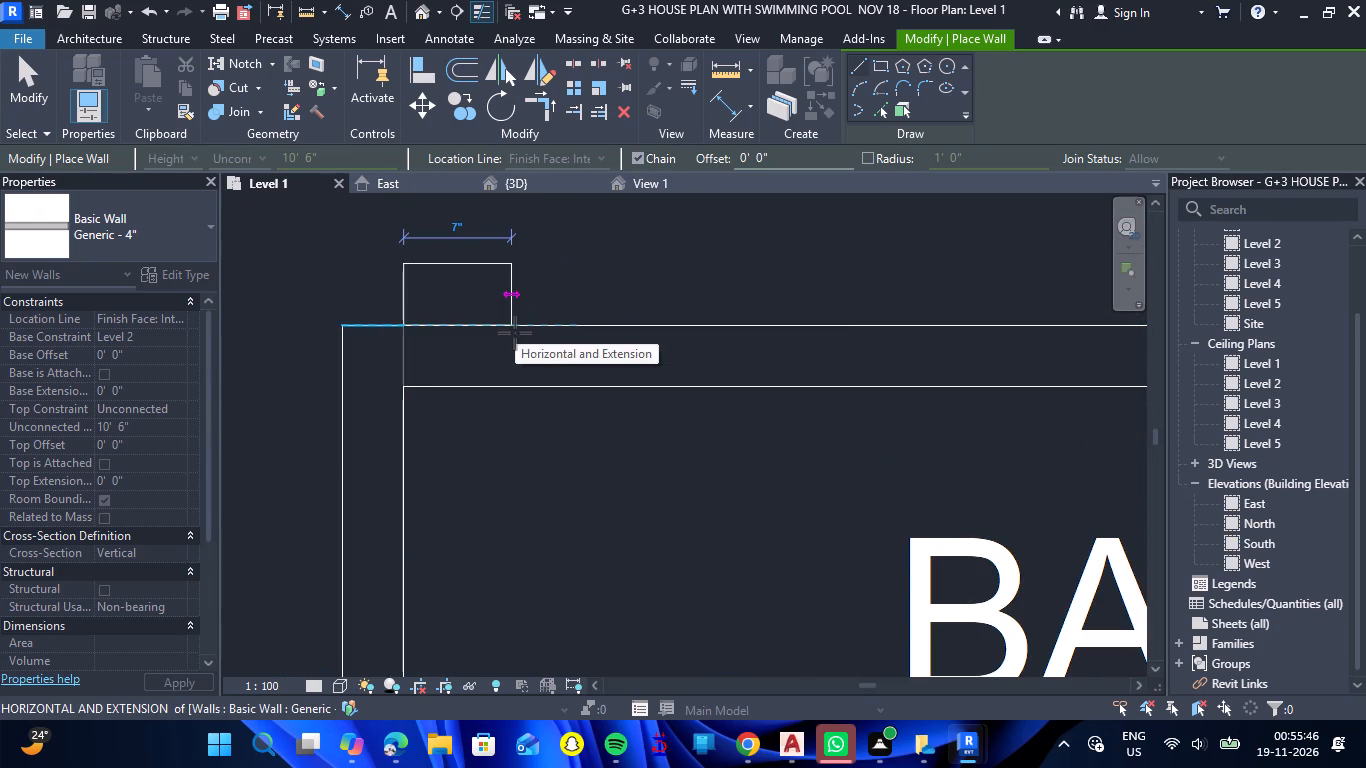
key("Escape")
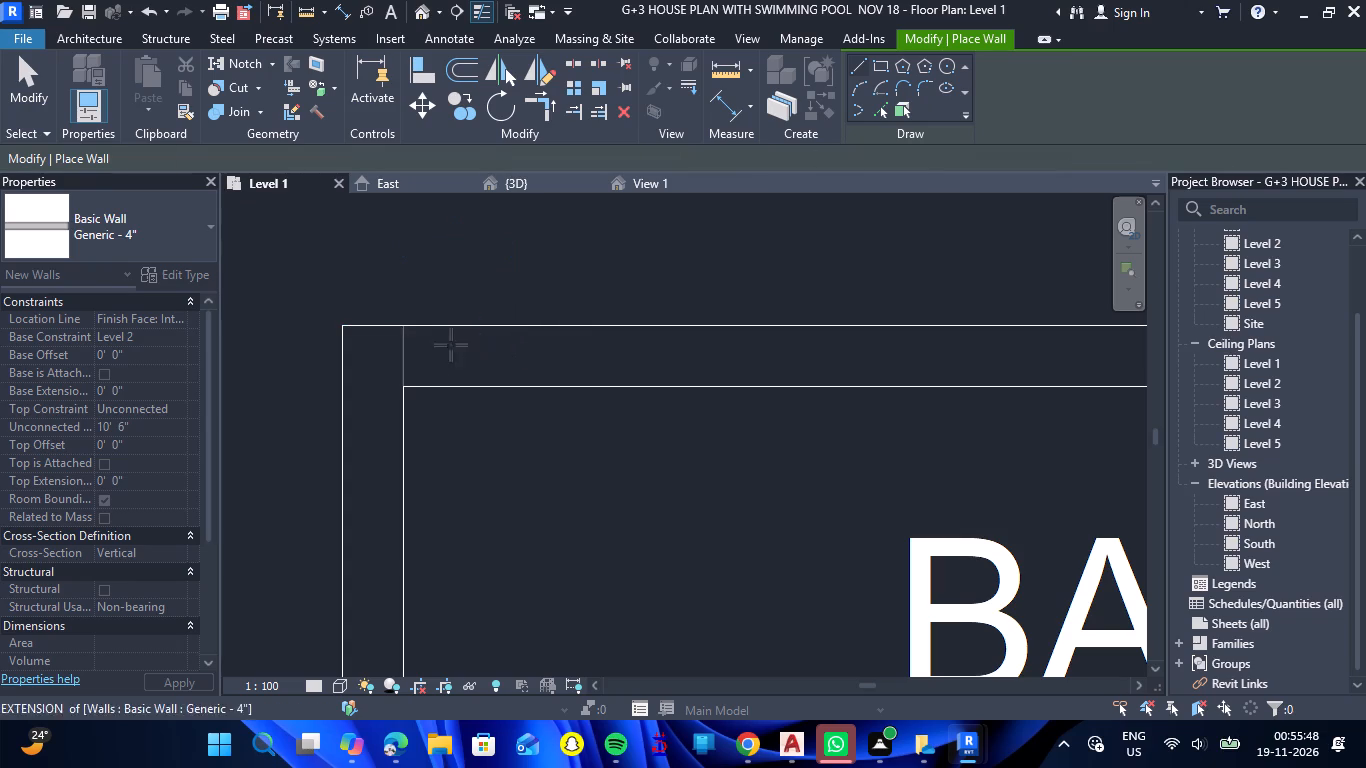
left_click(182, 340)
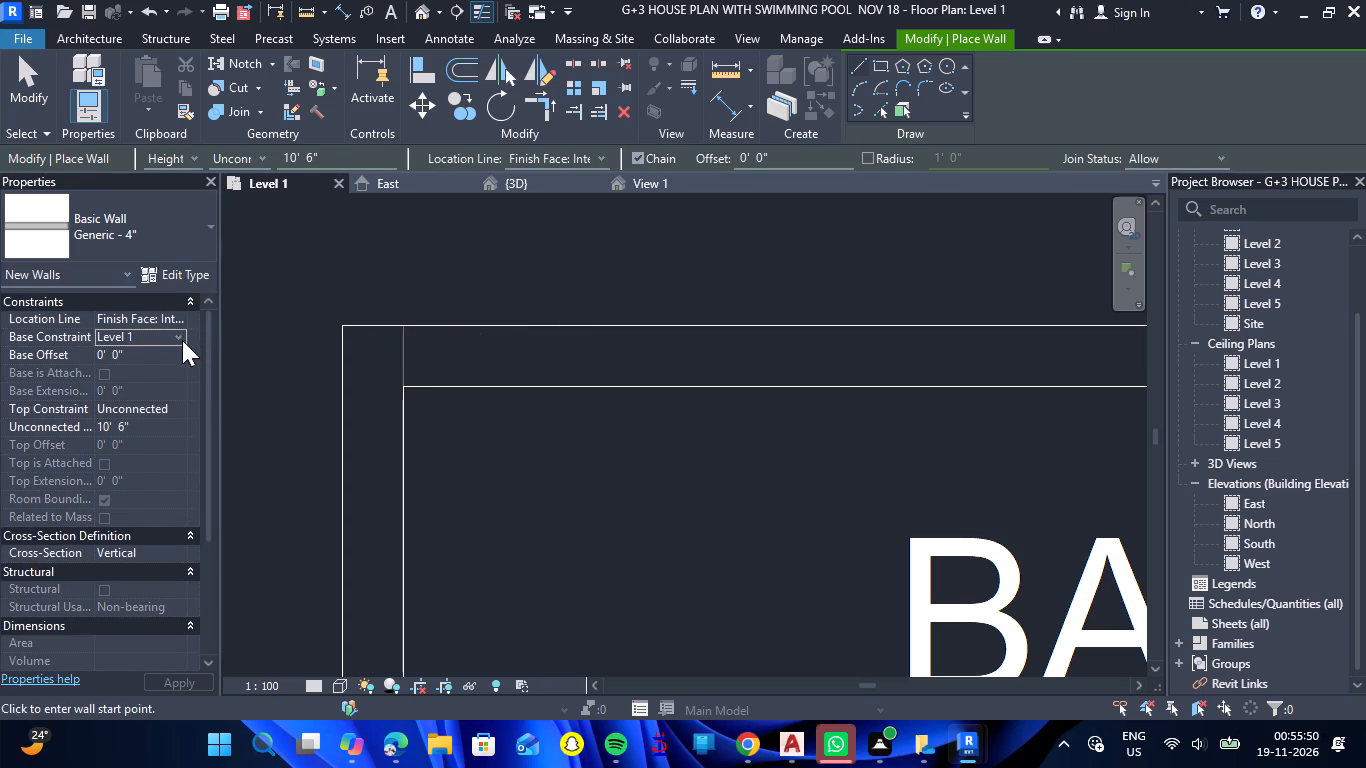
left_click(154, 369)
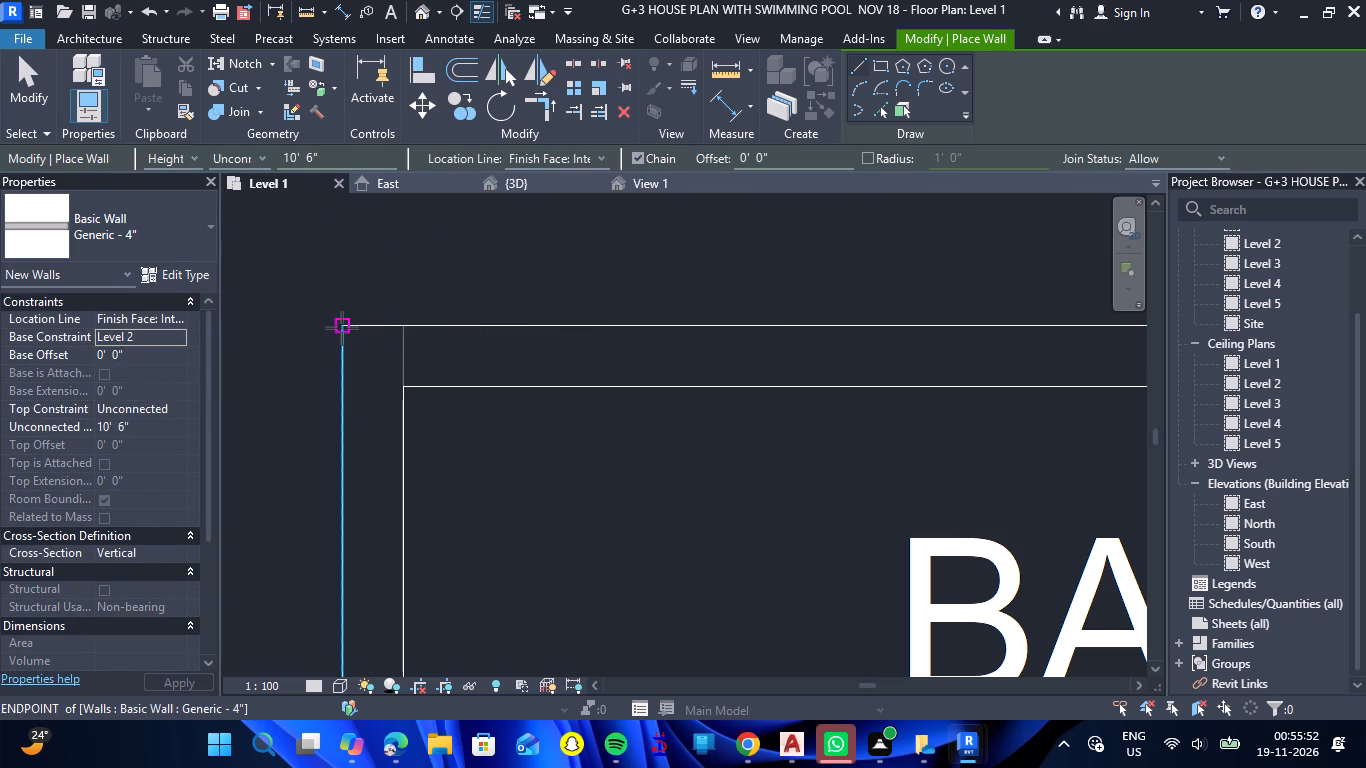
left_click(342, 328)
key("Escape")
Draw a Level 2-based Generic - 4" wall along the north balcony's outer edge, from its inner north-west corner to the outer east edge.
scroll(385, 395, "down", 2)
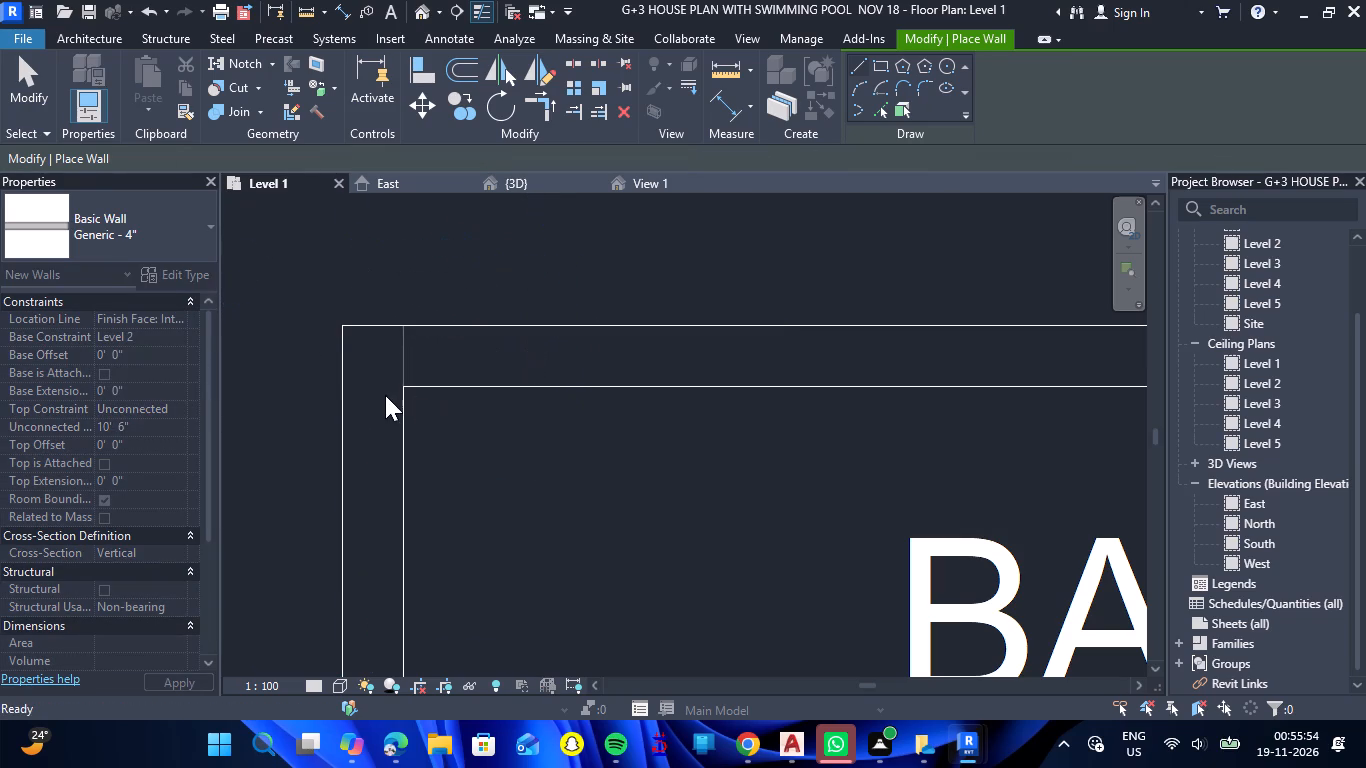
scroll(385, 395, "down", 6)
scroll(385, 395, "up", 7)
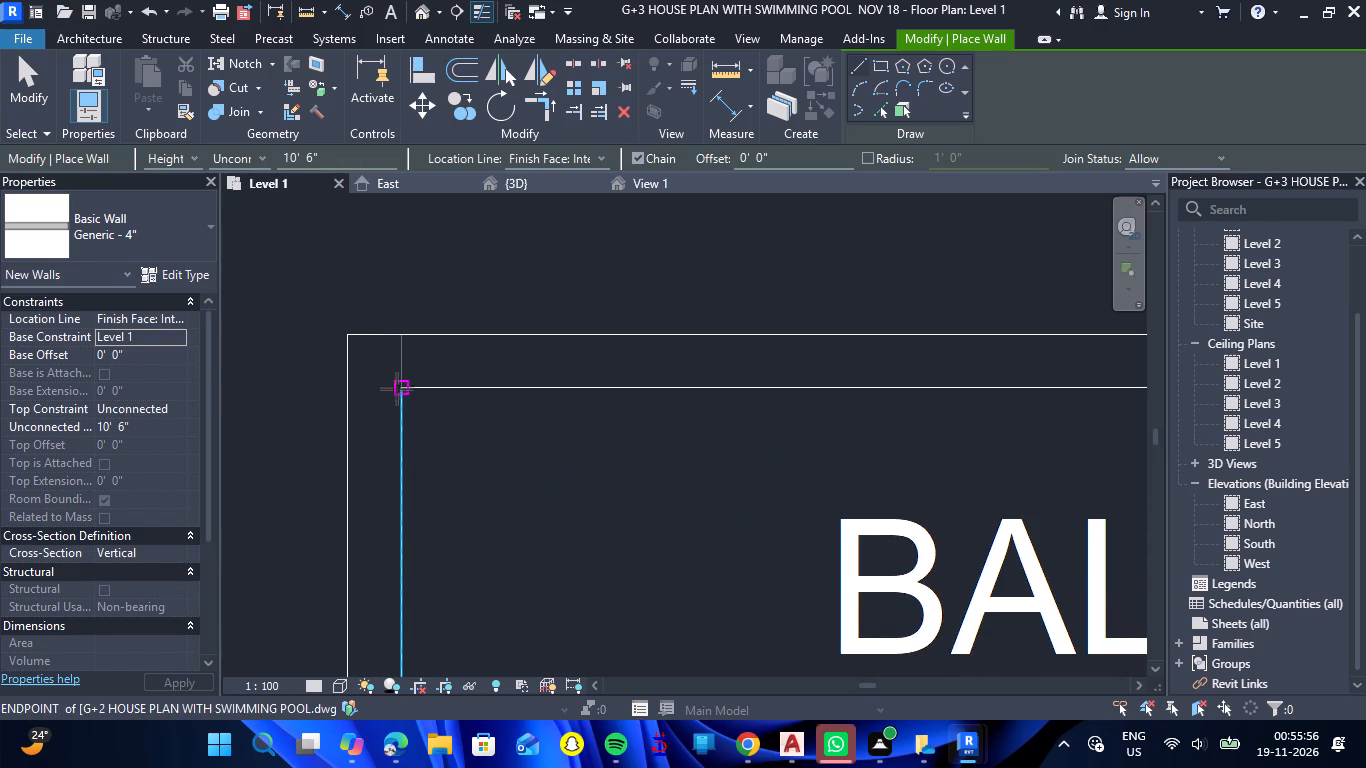
left_click(182, 344)
left_click(166, 368)
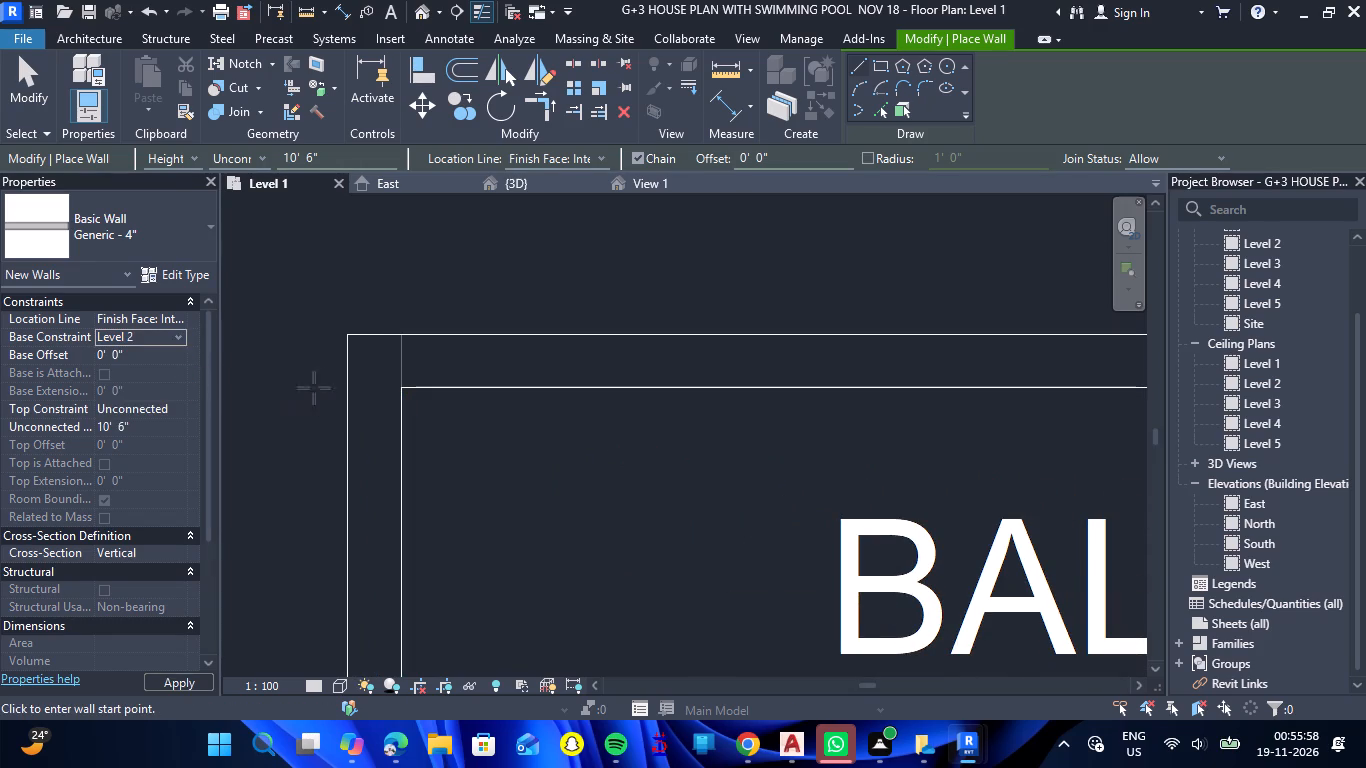
left_click(404, 388)
scroll(649, 386, "down", 2)
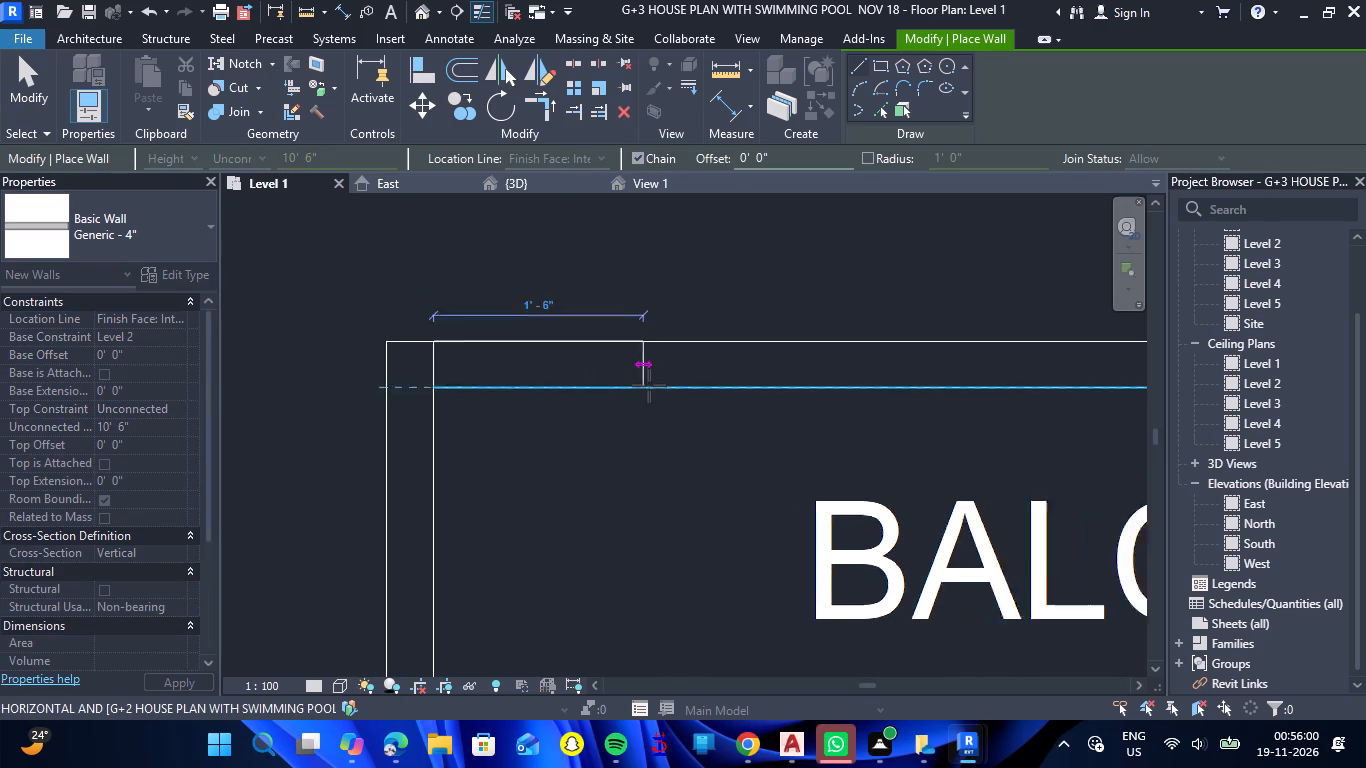
scroll(649, 386, "down", 12)
scroll(1052, 381, "up", 6)
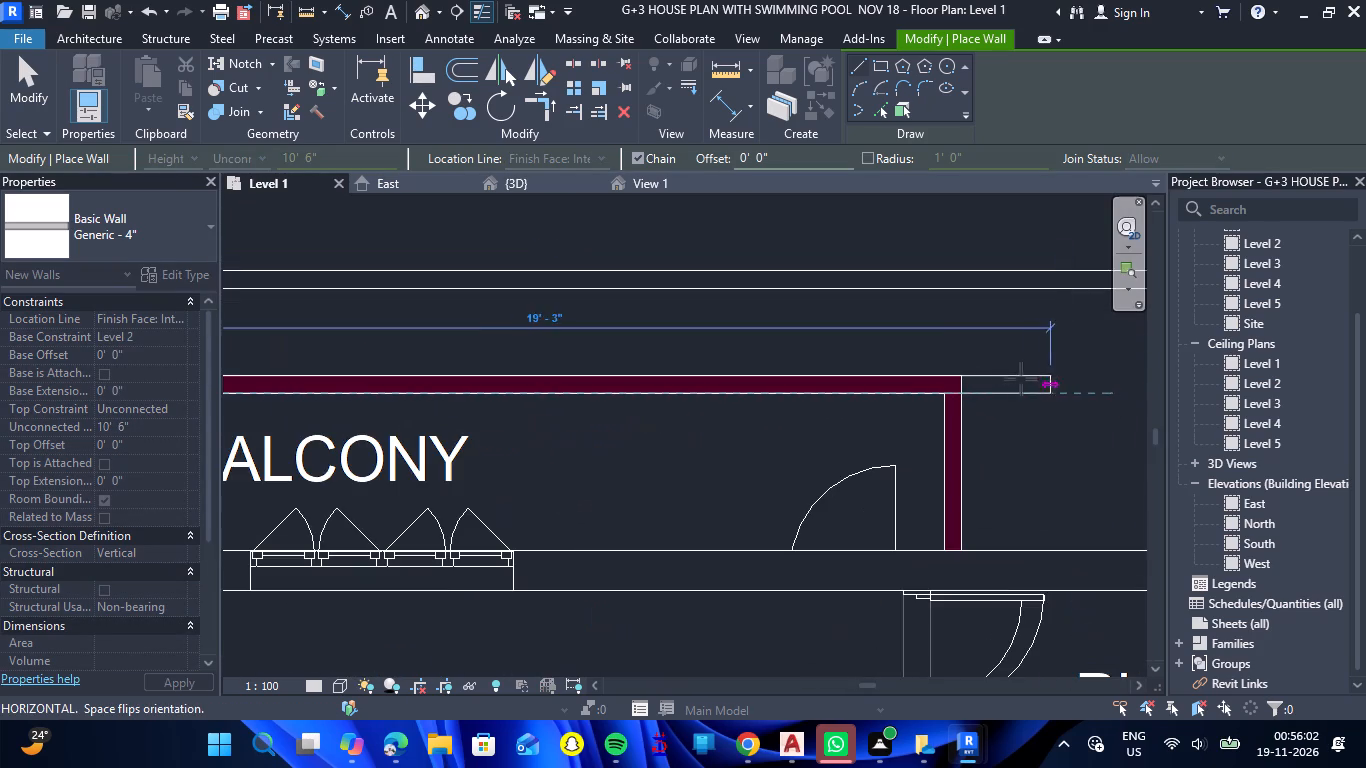
scroll(962, 391, "up", 15)
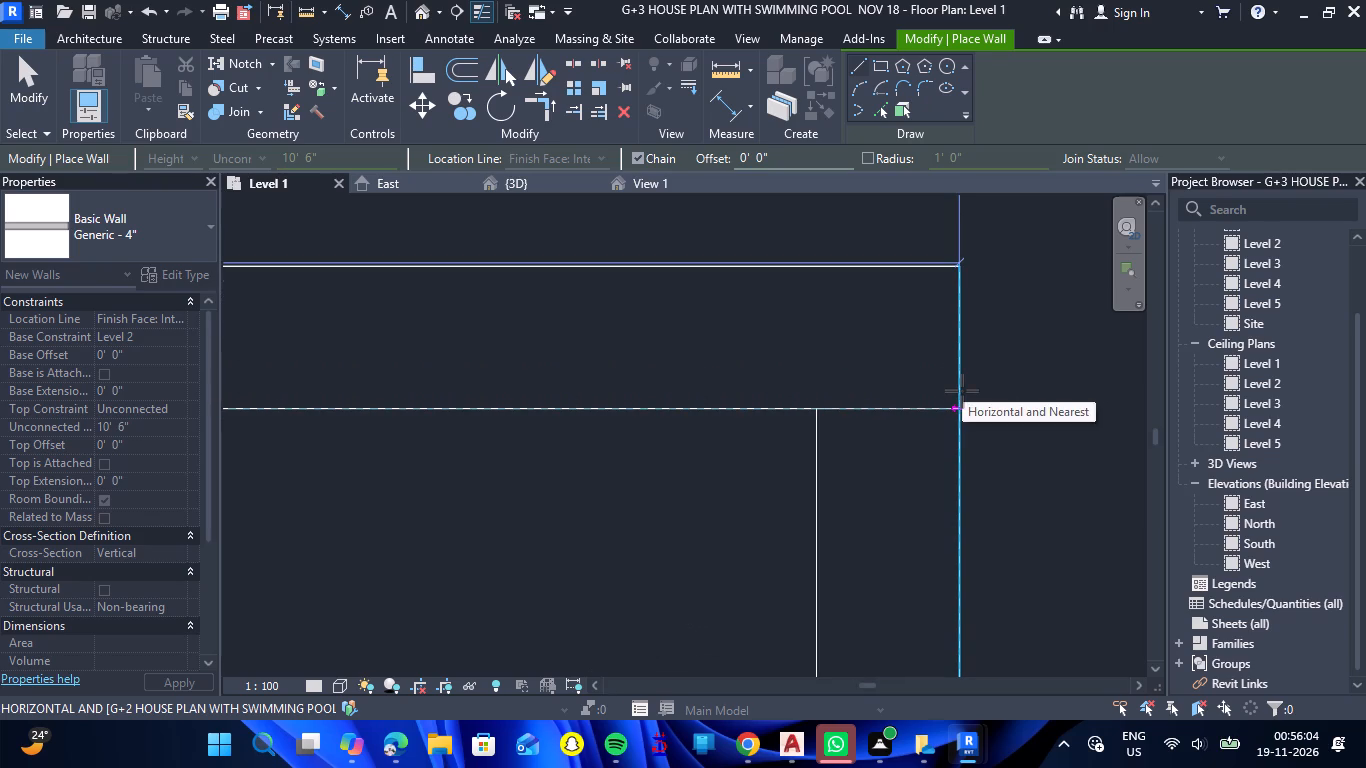
scroll(962, 391, "up", 1)
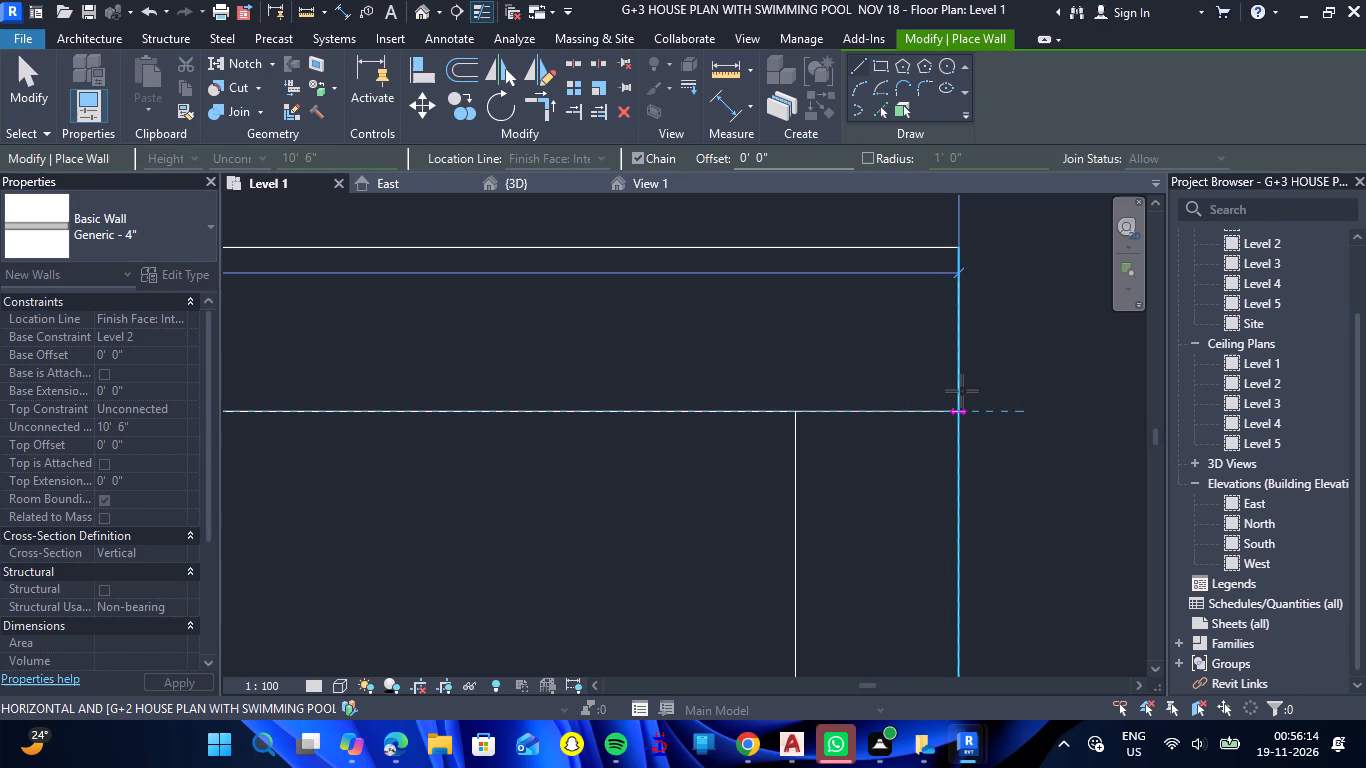
scroll(963, 413, "up", 3)
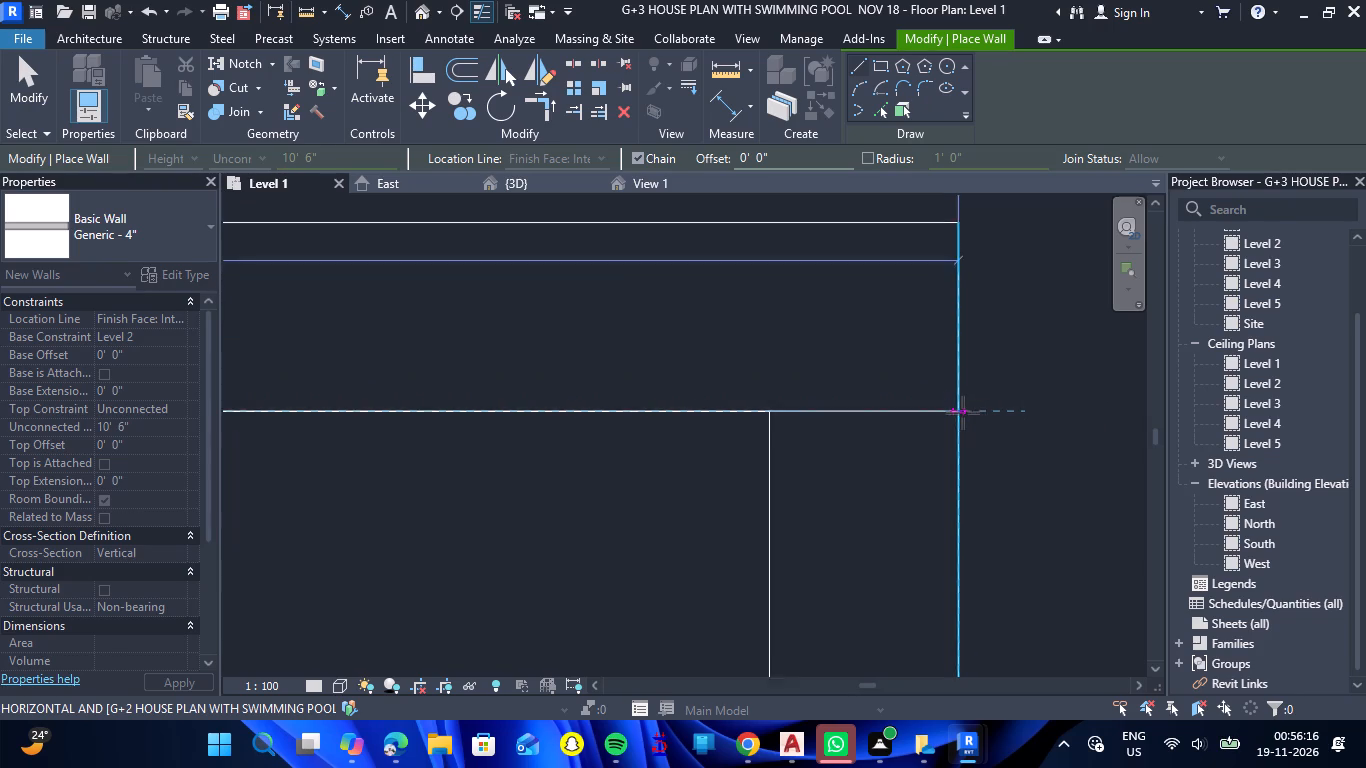
scroll(963, 413, "up", 10)
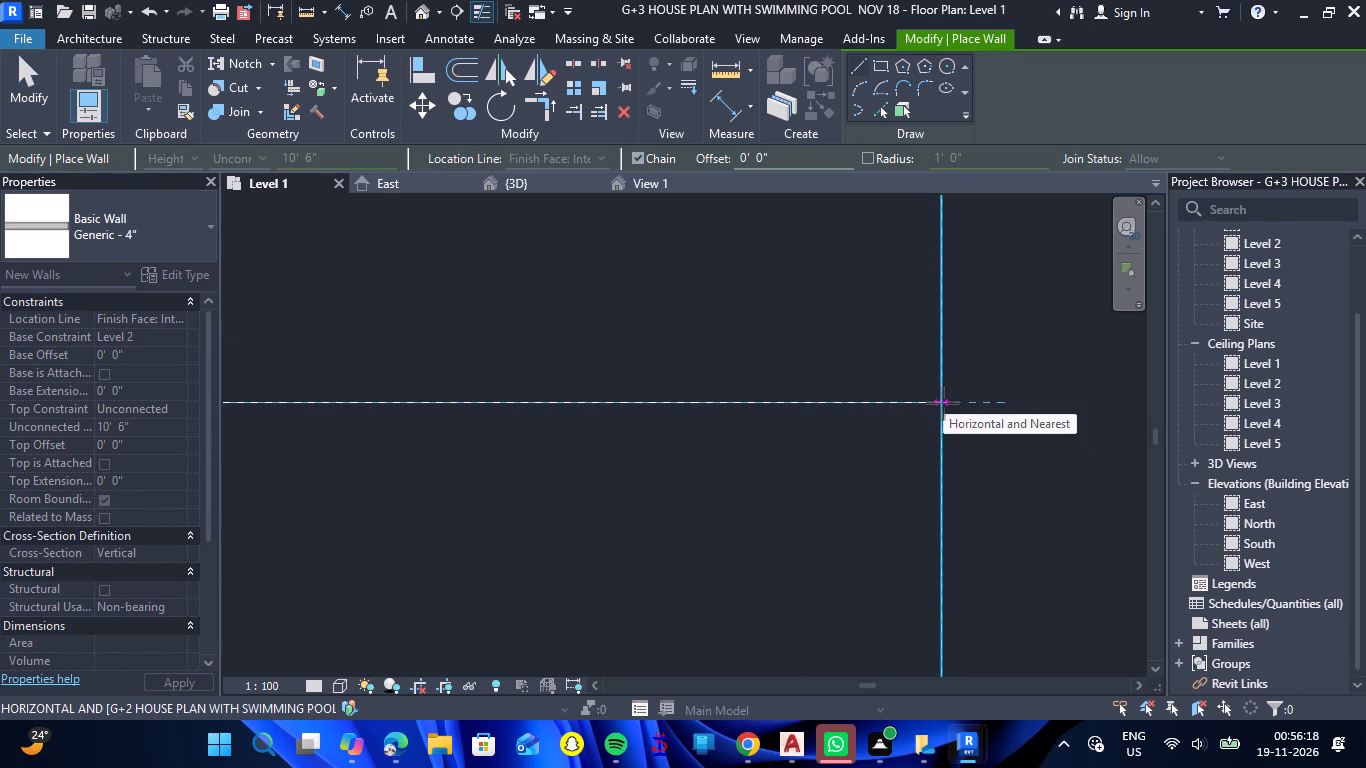
left_click(943, 403)
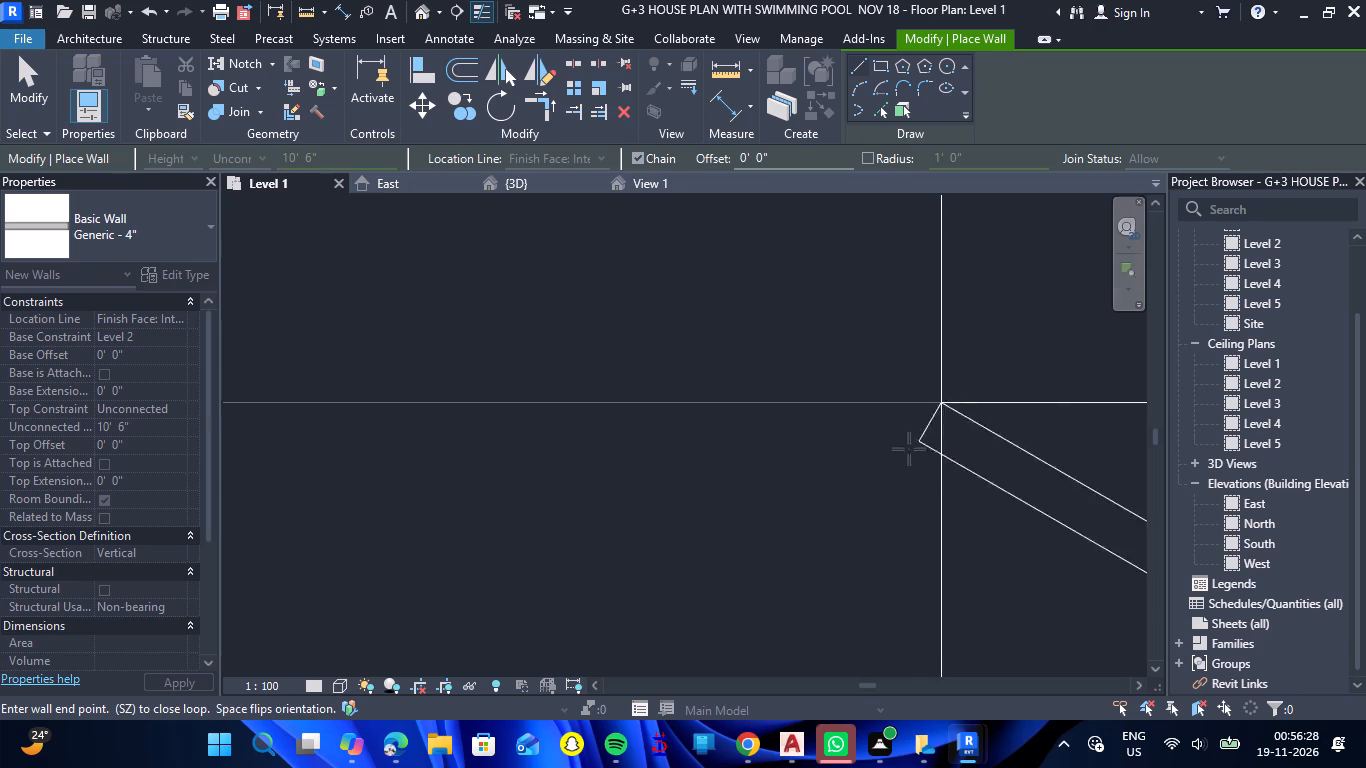
scroll(907, 451, "down", 7)
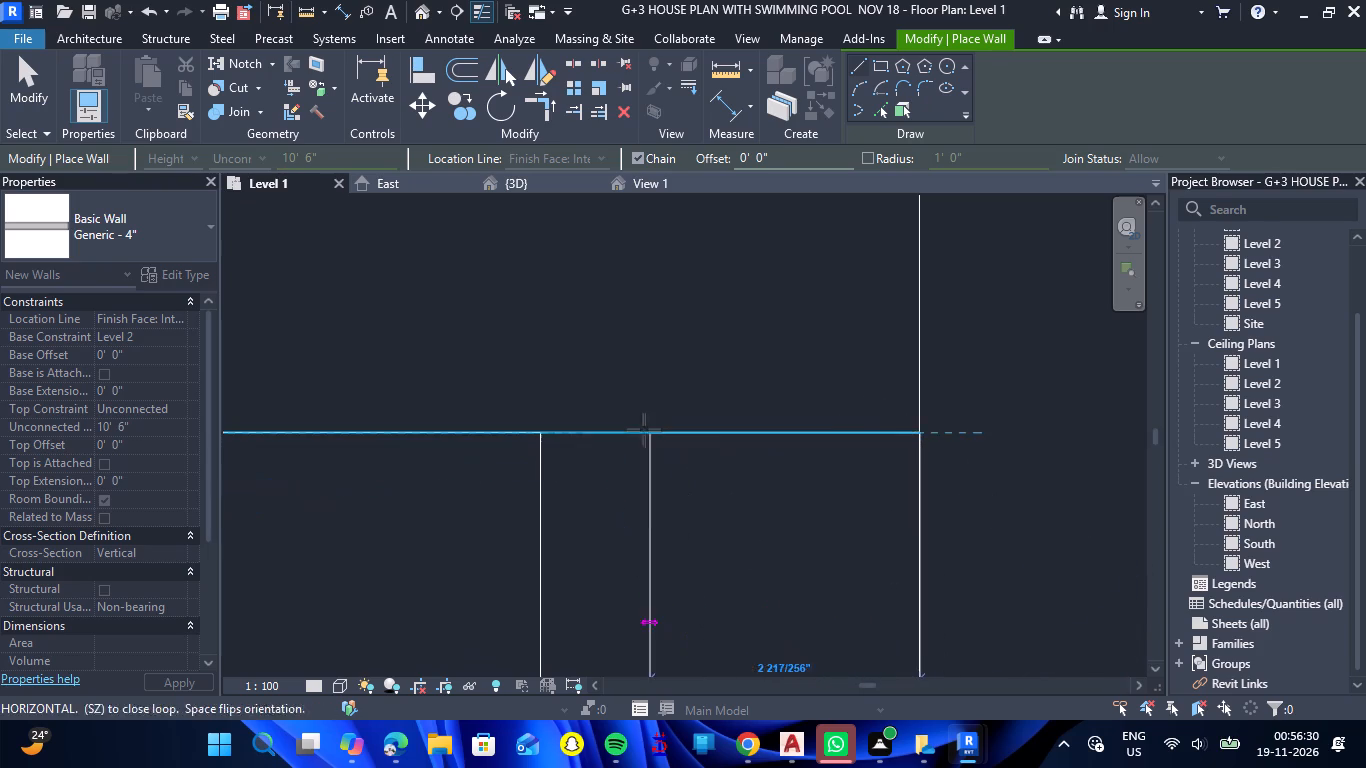
key("Escape")
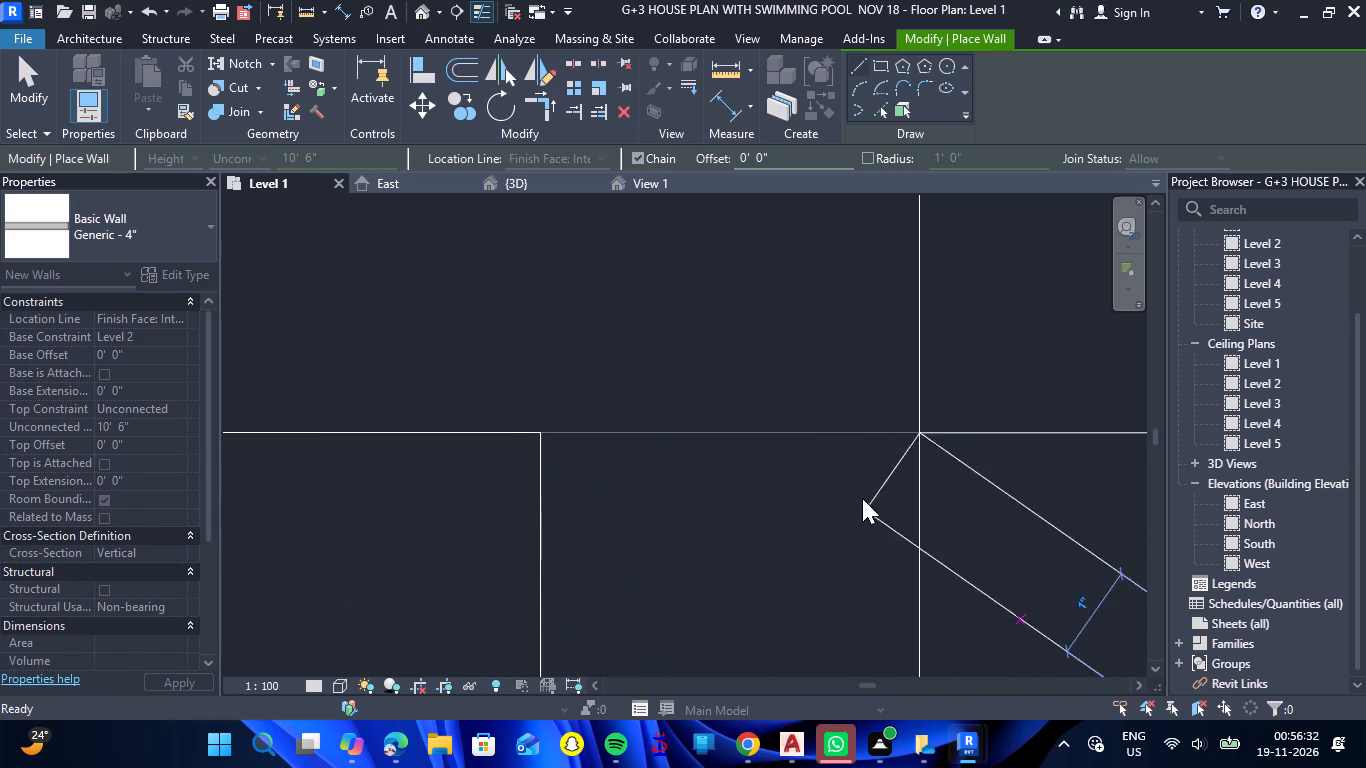
Draw a Level 2-based Generic - 4" wall, about 3'-0" long, along the north balcony's east side, from its inner north-east corner to the exterior wall.
scroll(865, 470, "down", 16)
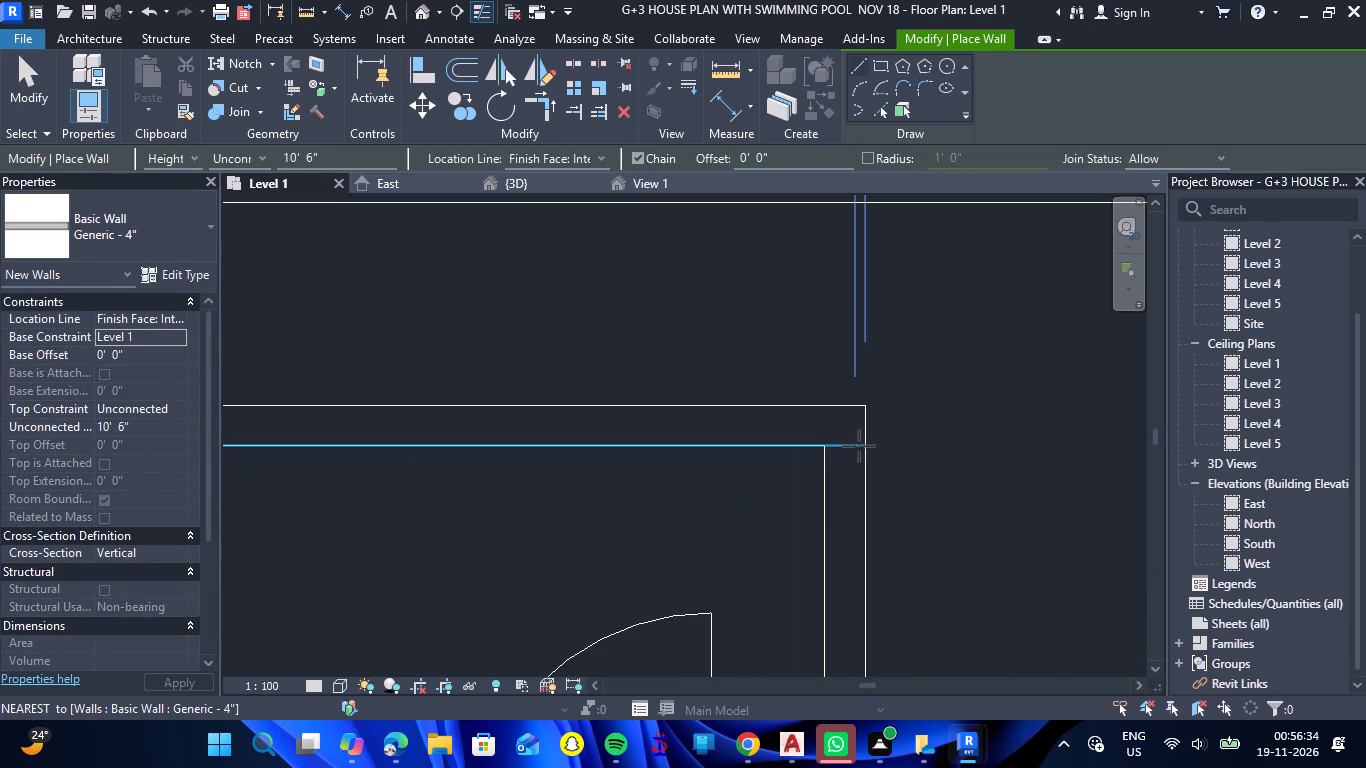
scroll(859, 446, "down", 4)
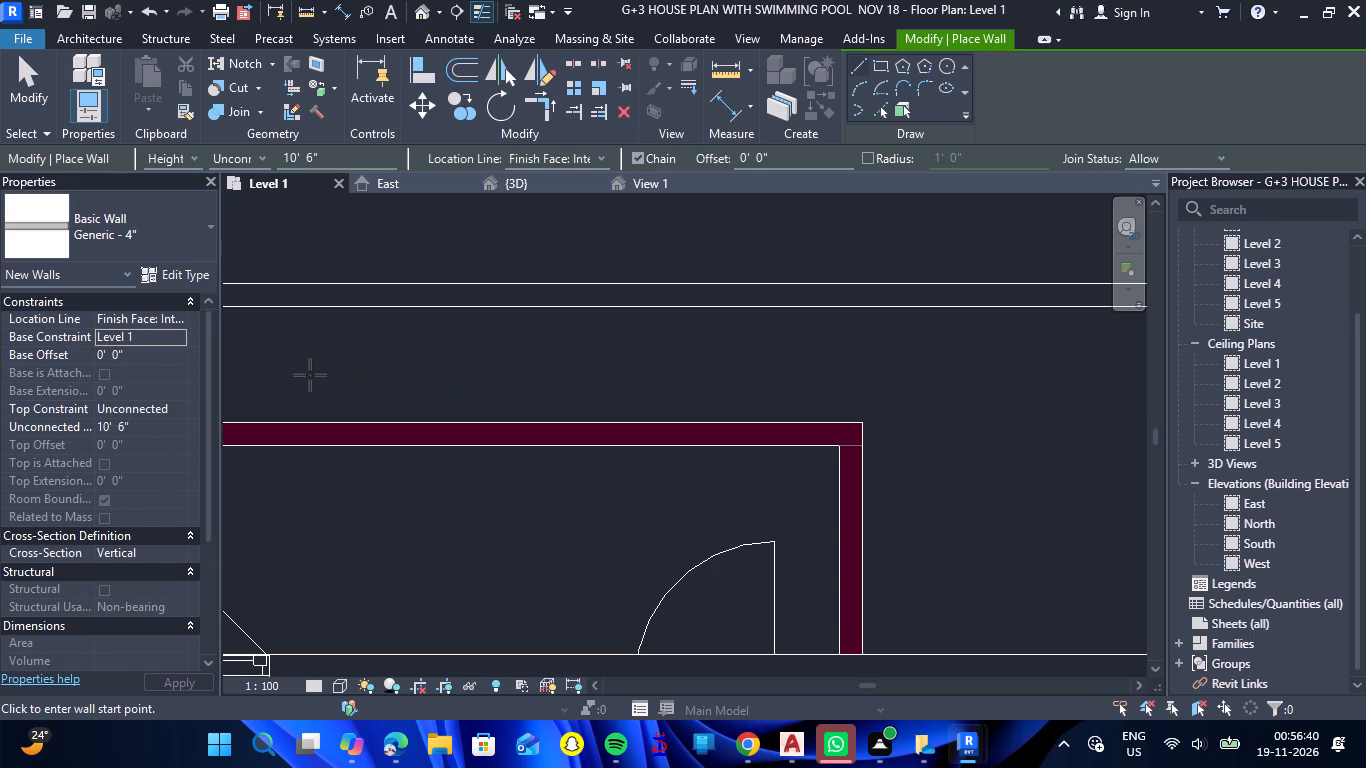
left_click(185, 341)
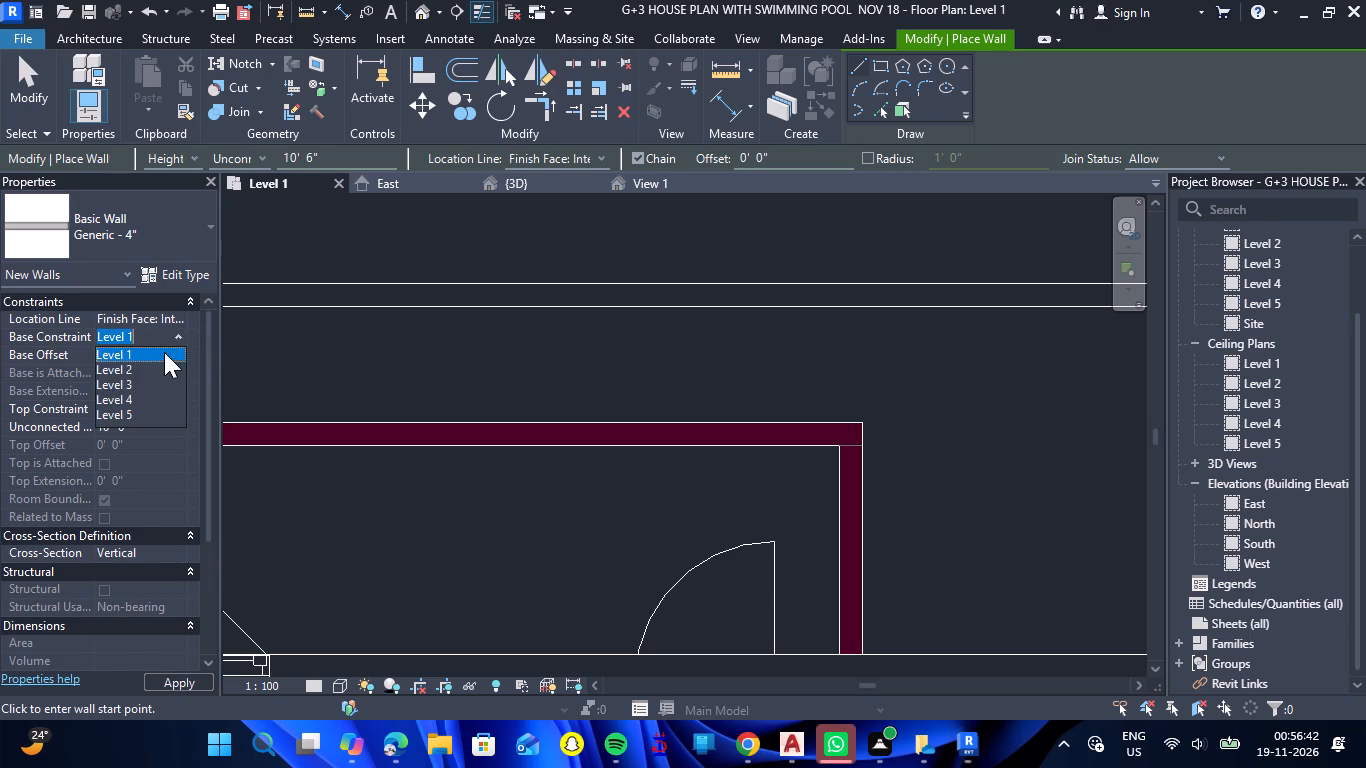
left_click(147, 366)
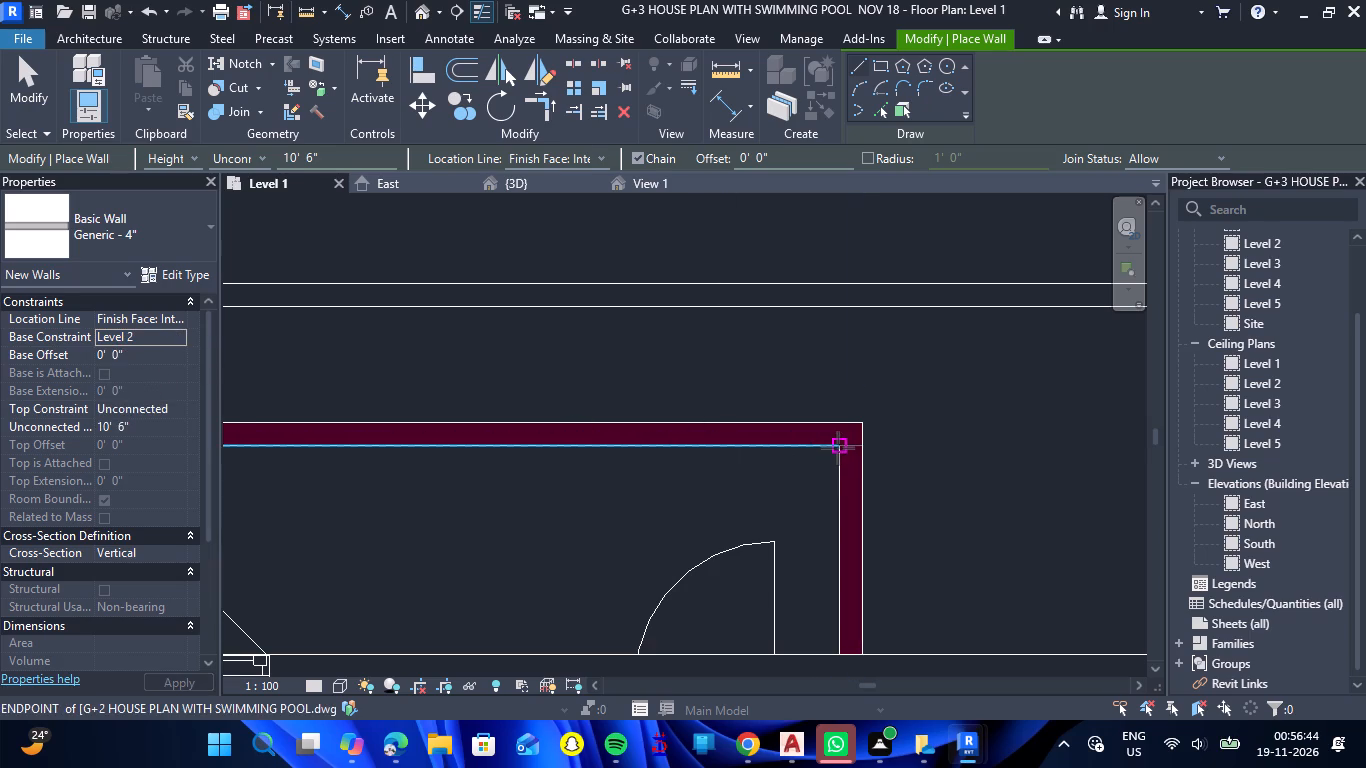
left_click(838, 448)
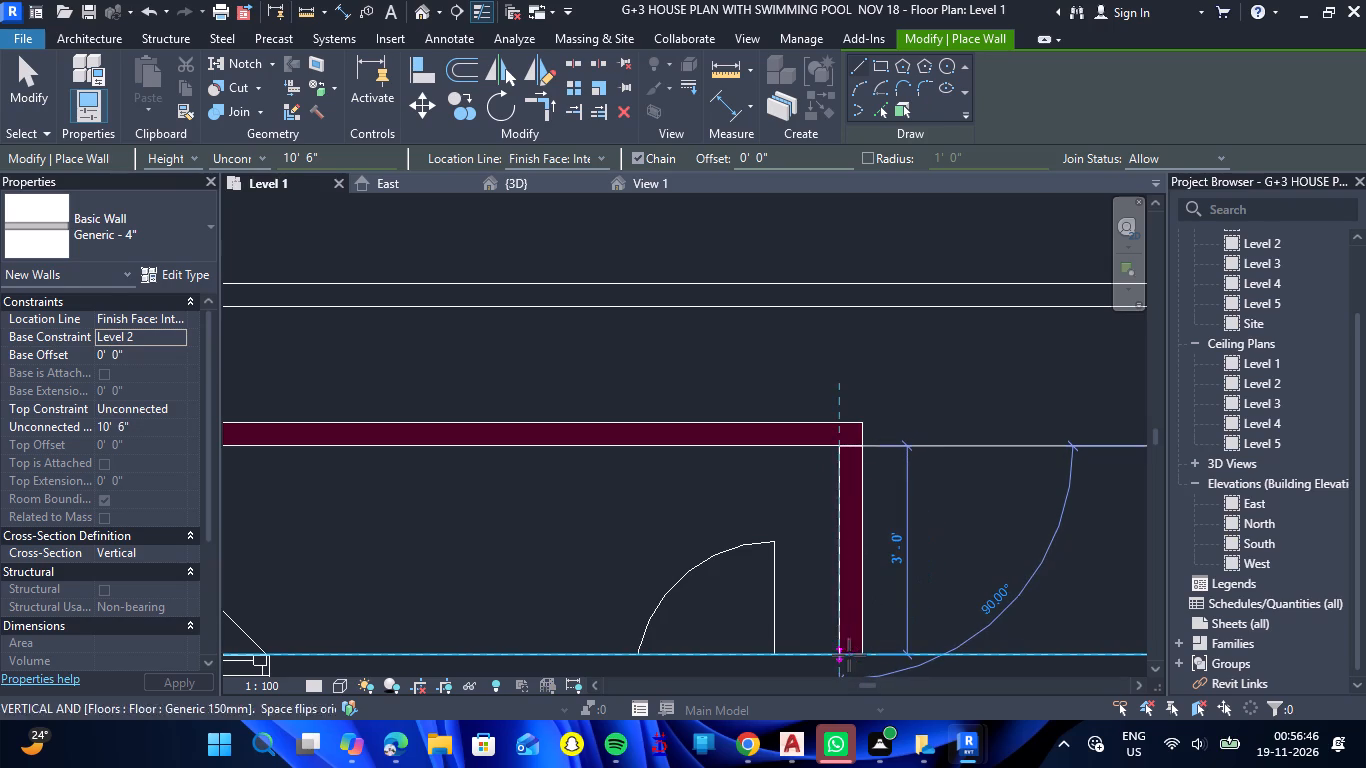
left_click(841, 655)
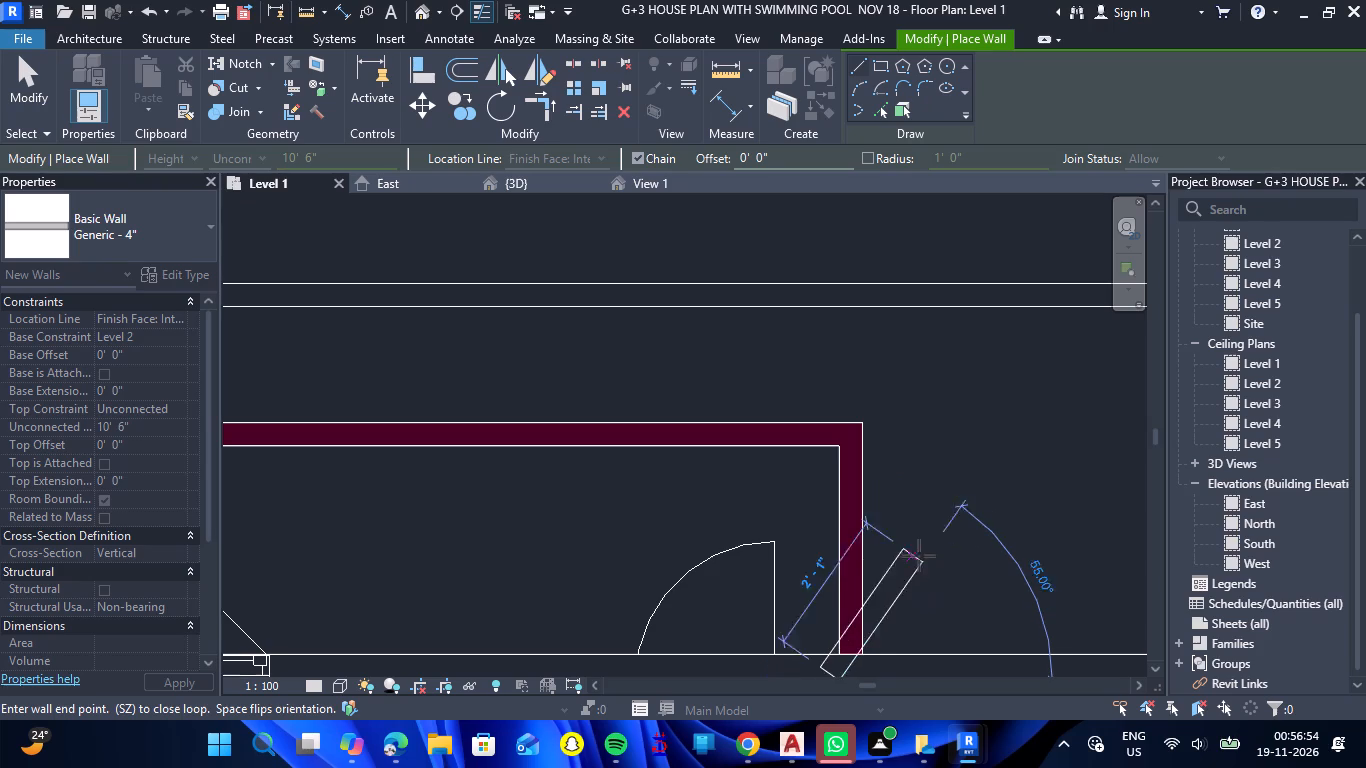
key("Escape")
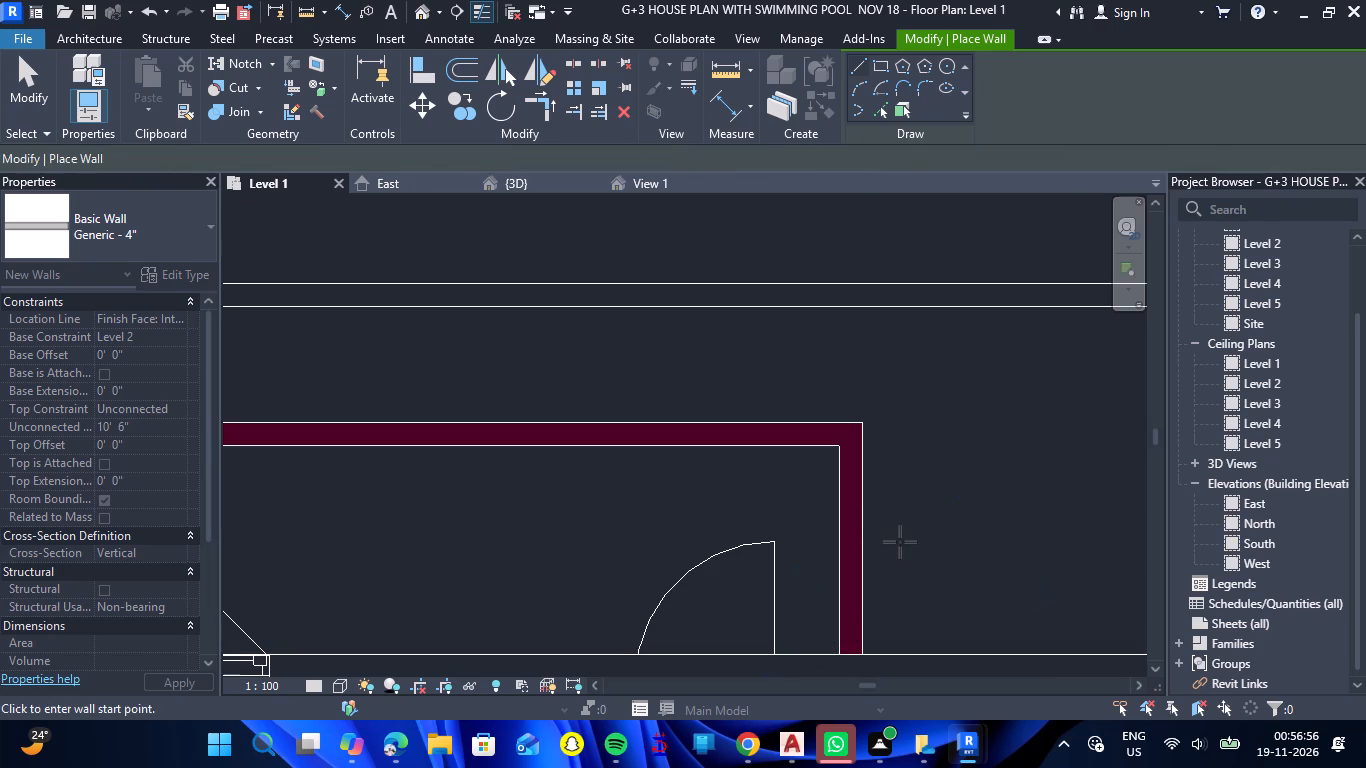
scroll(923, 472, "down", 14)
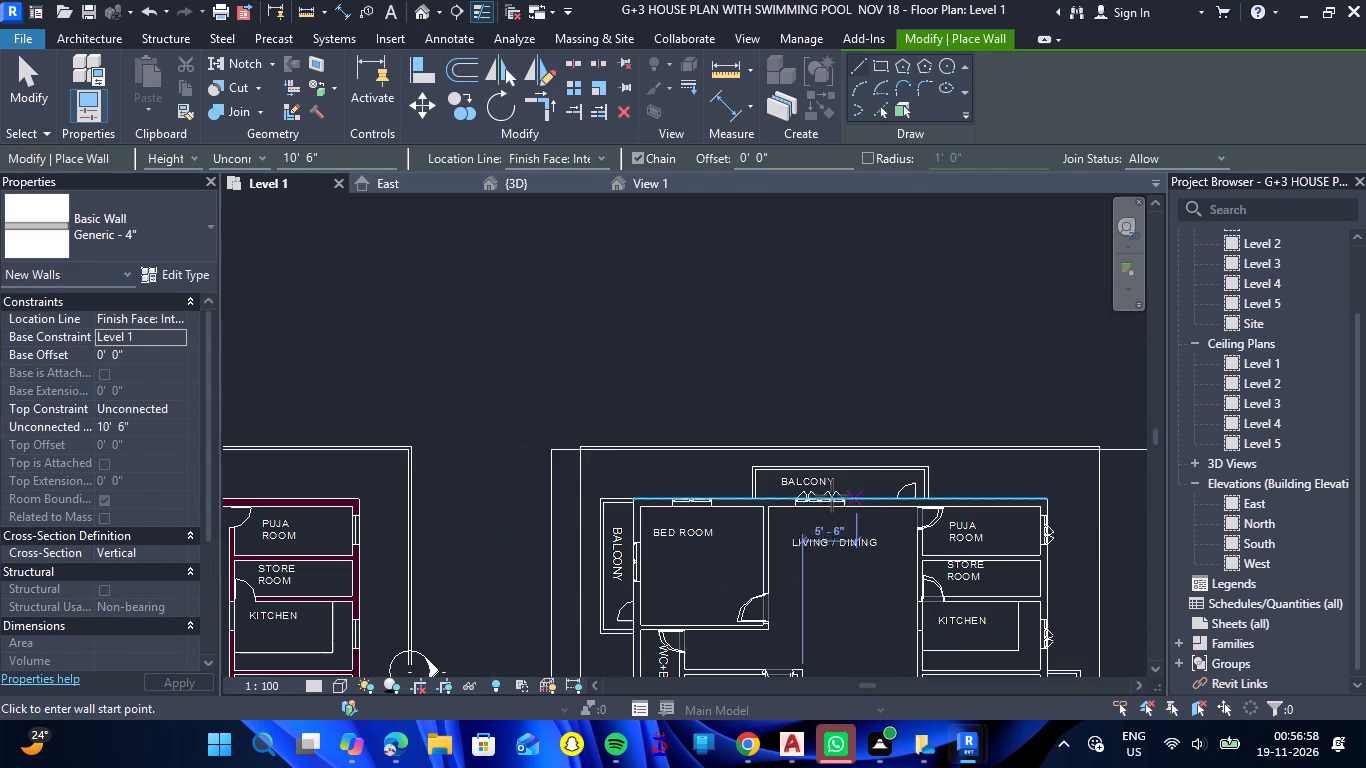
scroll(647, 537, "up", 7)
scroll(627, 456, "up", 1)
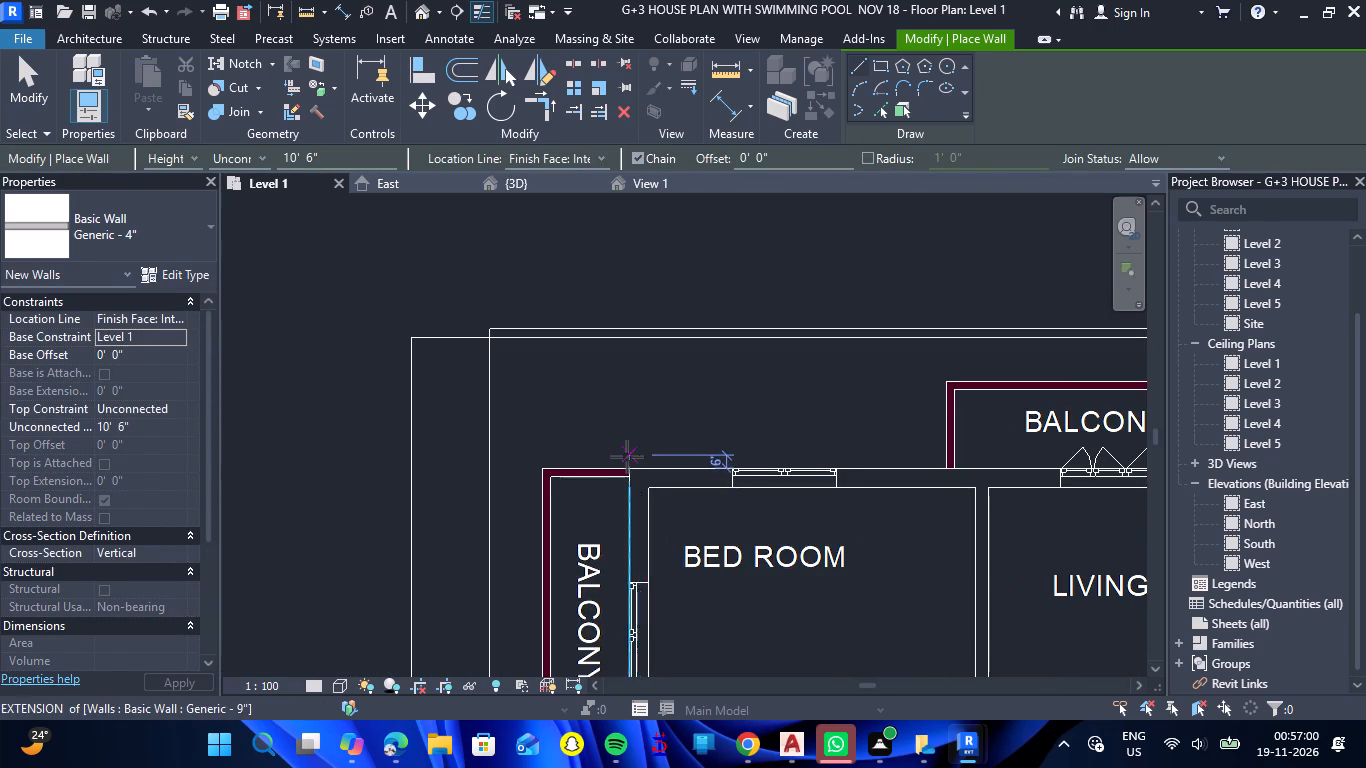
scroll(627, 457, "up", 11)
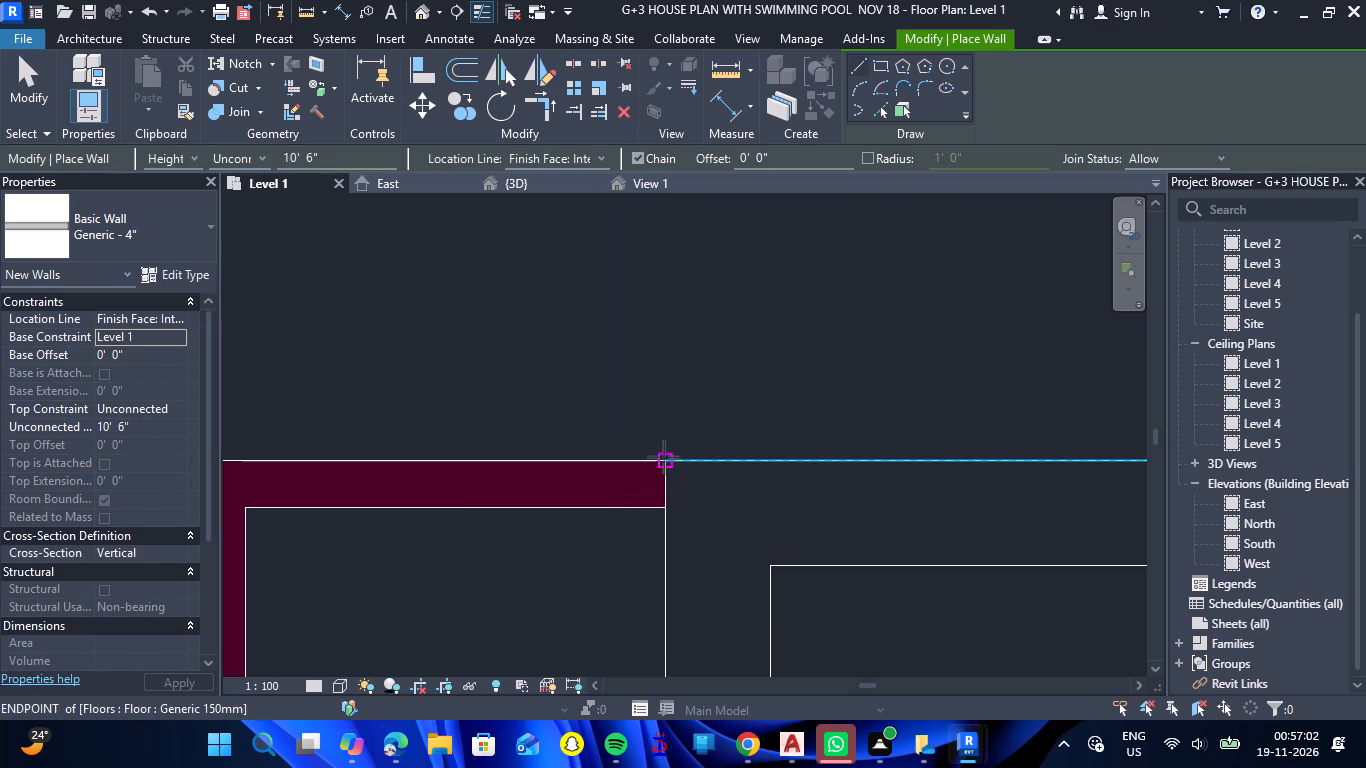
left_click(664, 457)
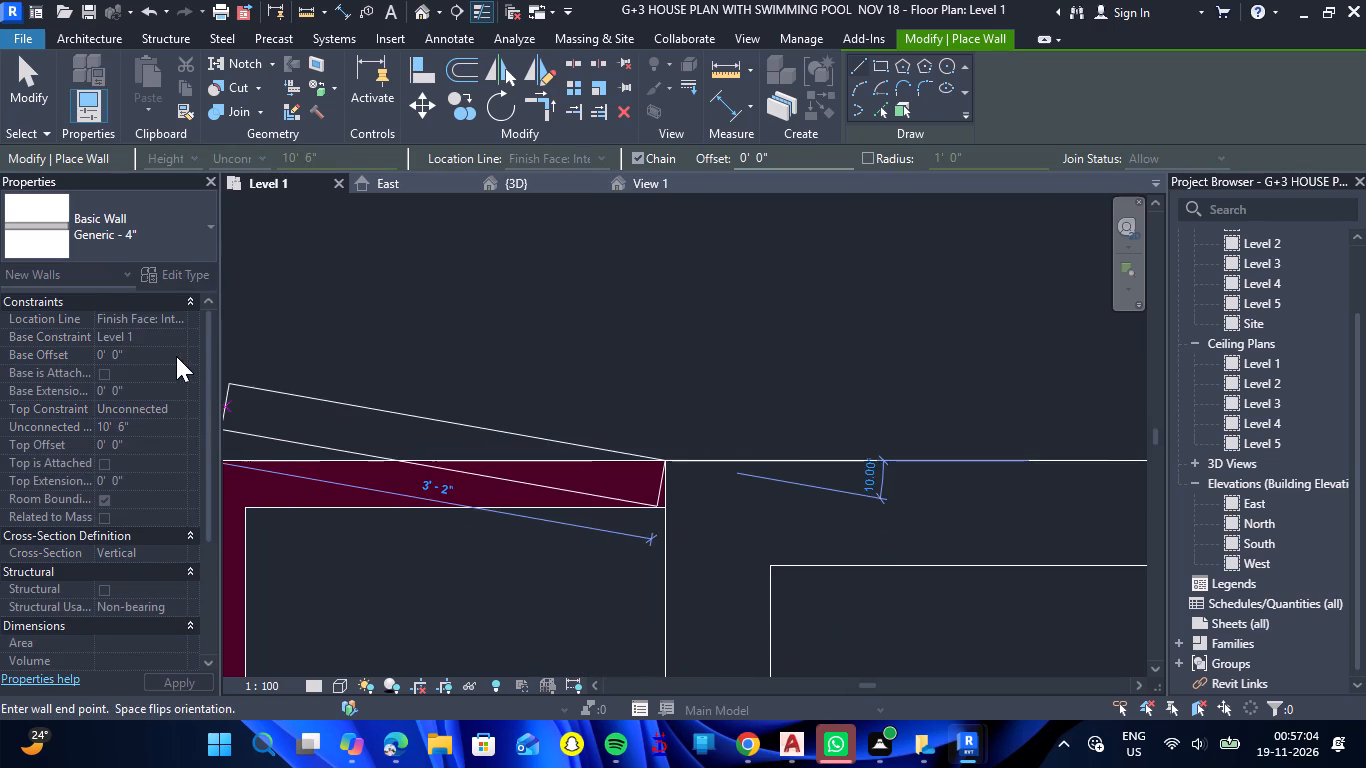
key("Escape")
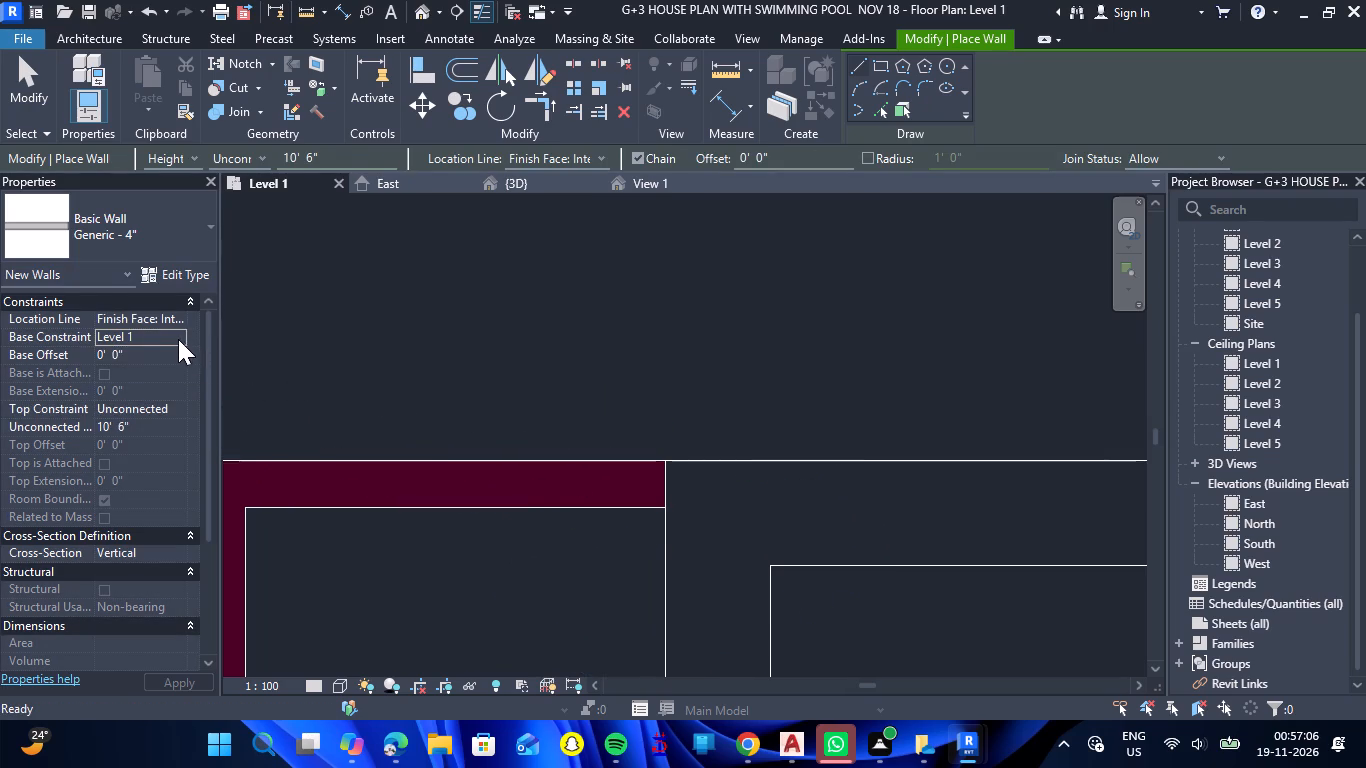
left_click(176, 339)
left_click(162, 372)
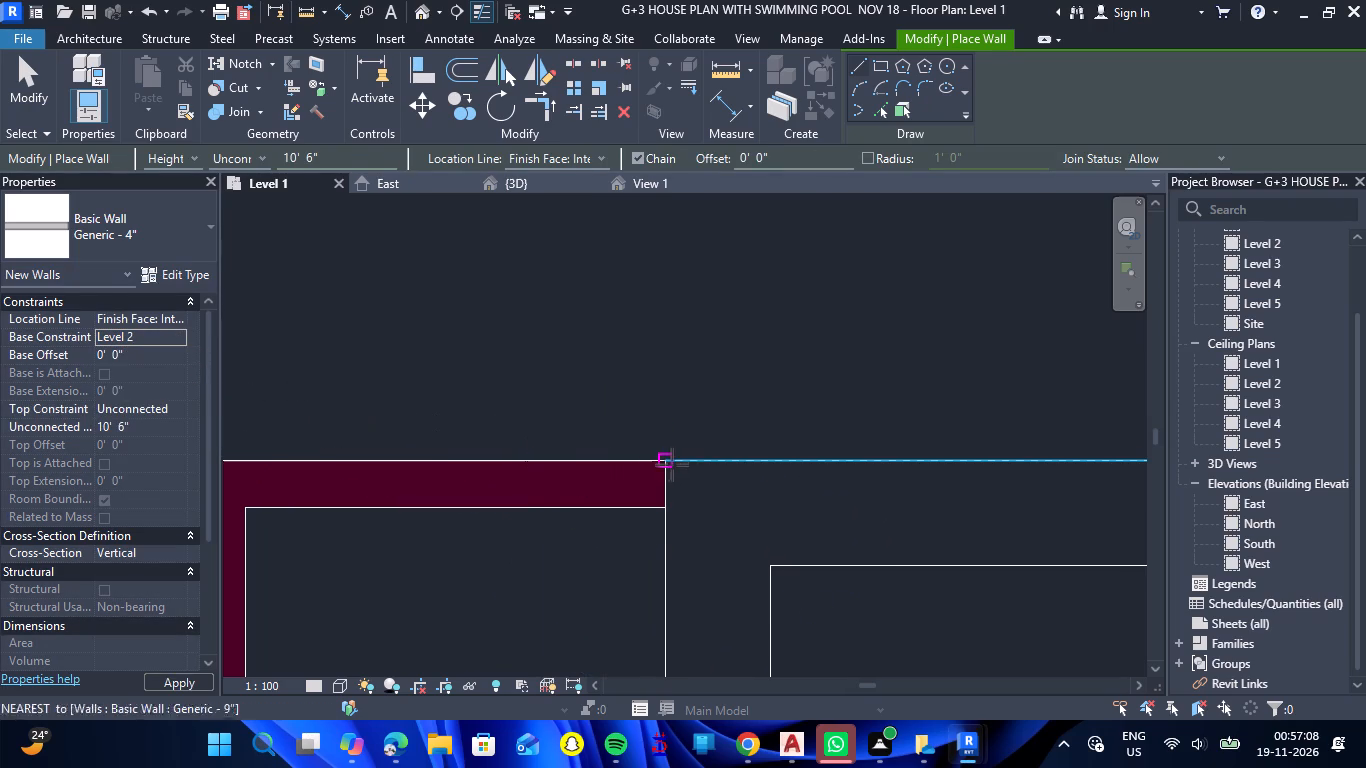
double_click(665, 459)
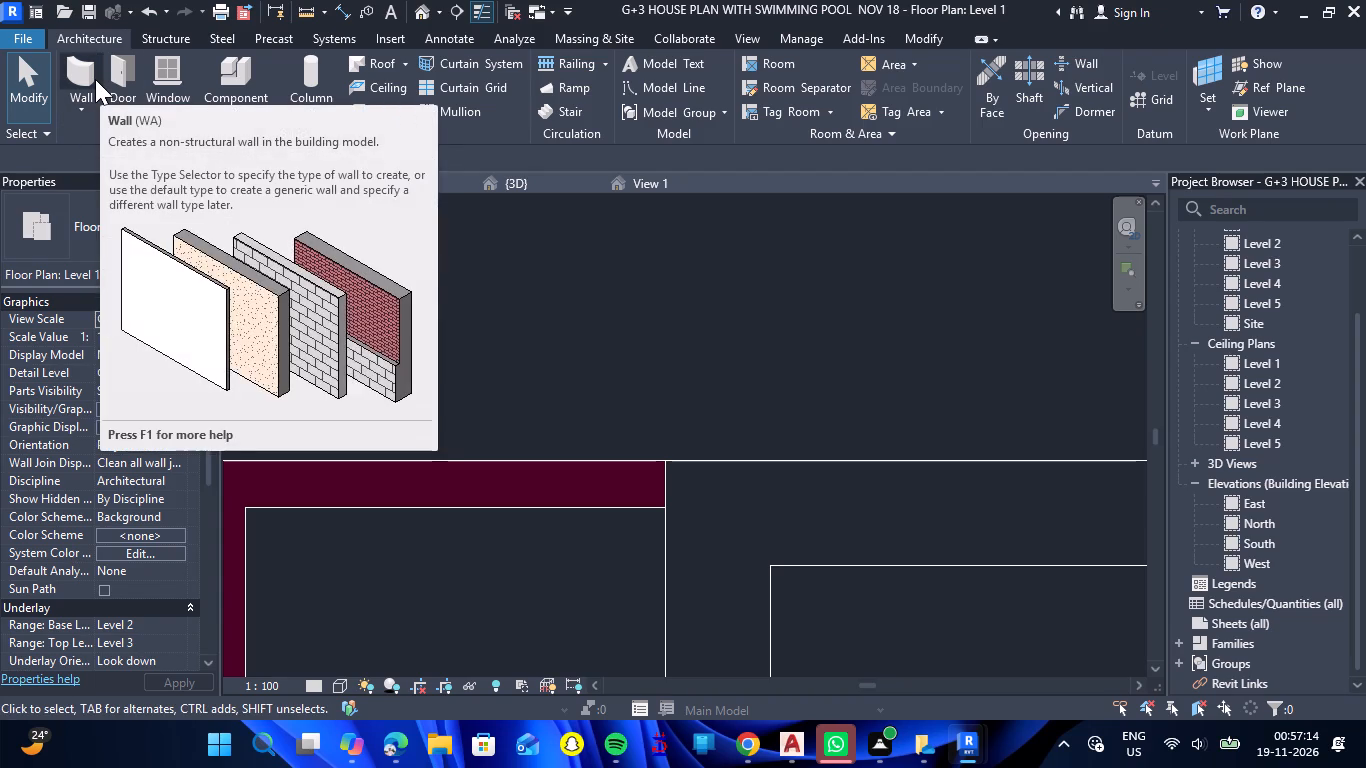
Draw a Level 2-based Generic - 4" wall, about 3'-4" long, along the west balcony's north side, from the exterior wall to its north-west corner.
left_click(95, 79)
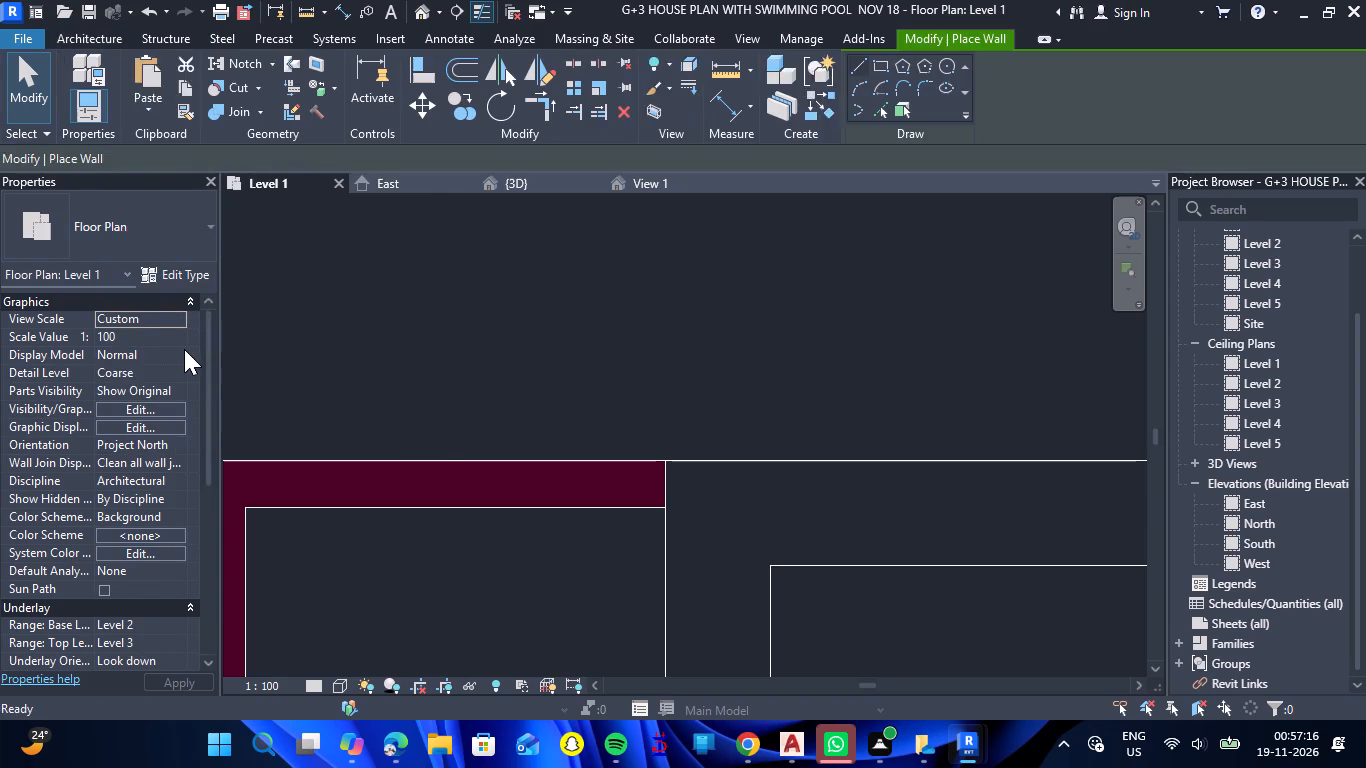
left_click(179, 339)
left_click(144, 365)
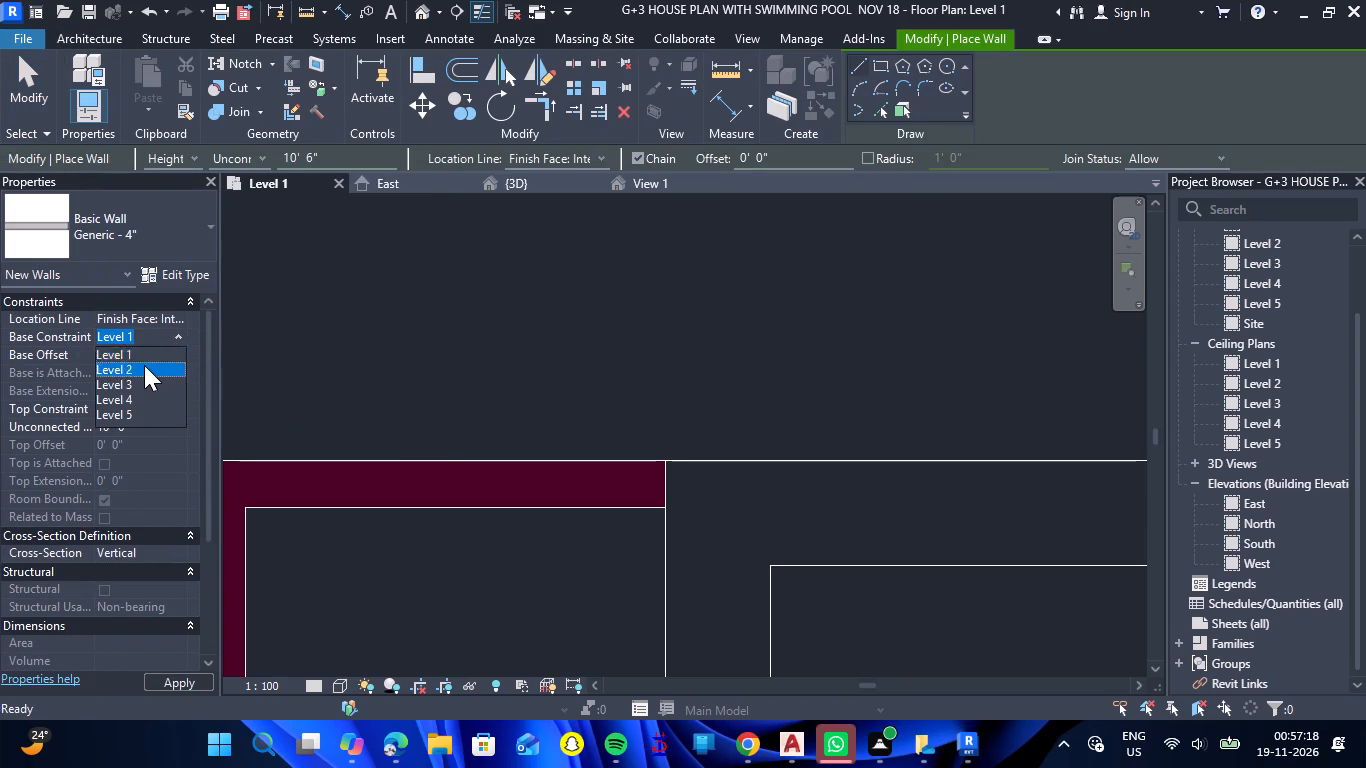
left_click(666, 462)
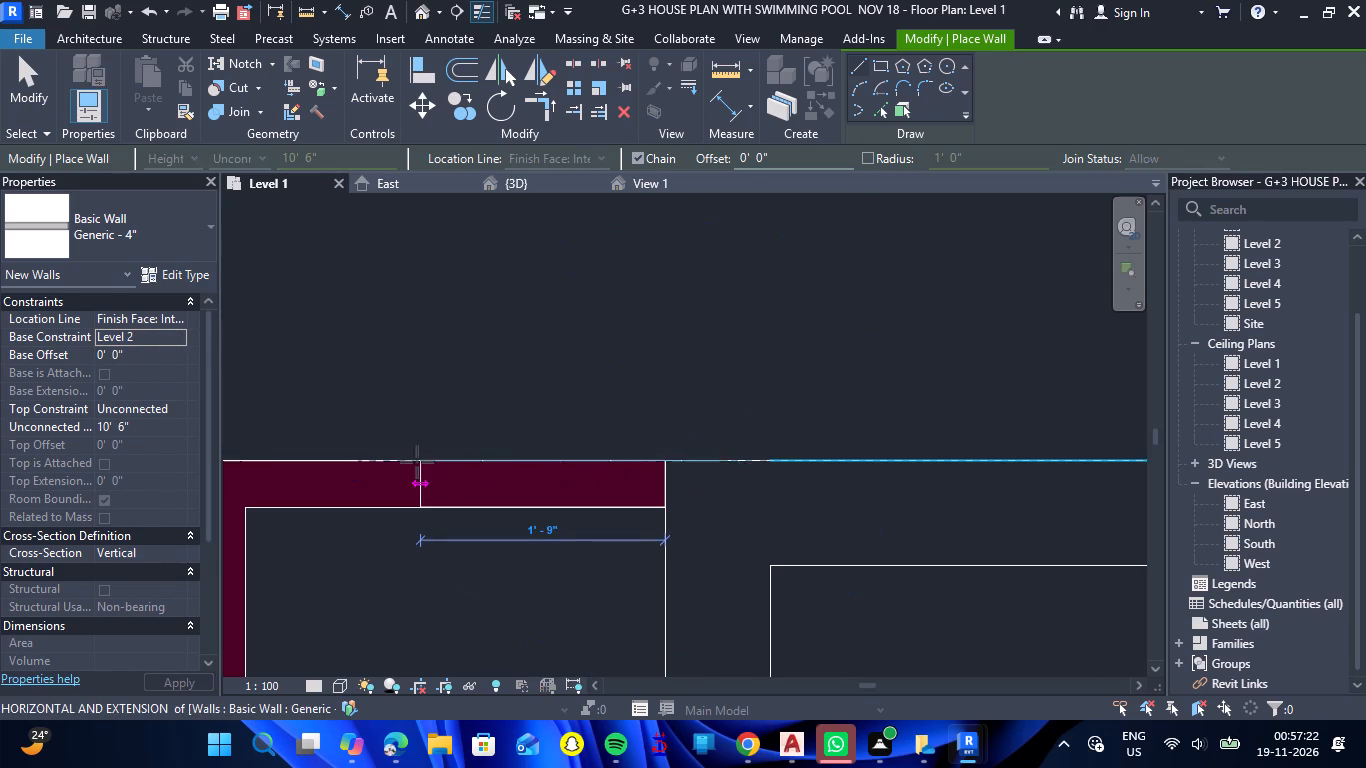
scroll(420, 458, "down", 6)
scroll(331, 459, "up", 4)
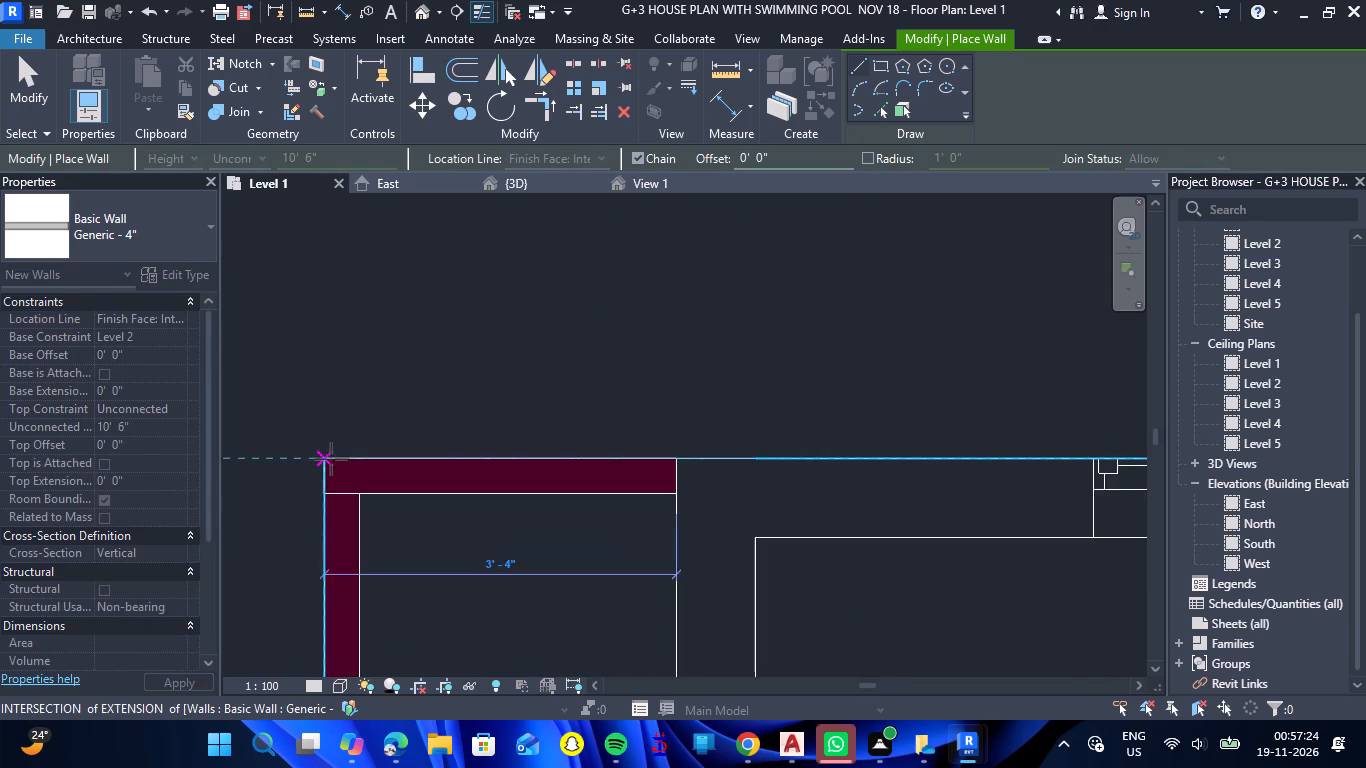
scroll(331, 459, "up", 10)
left_click(305, 457)
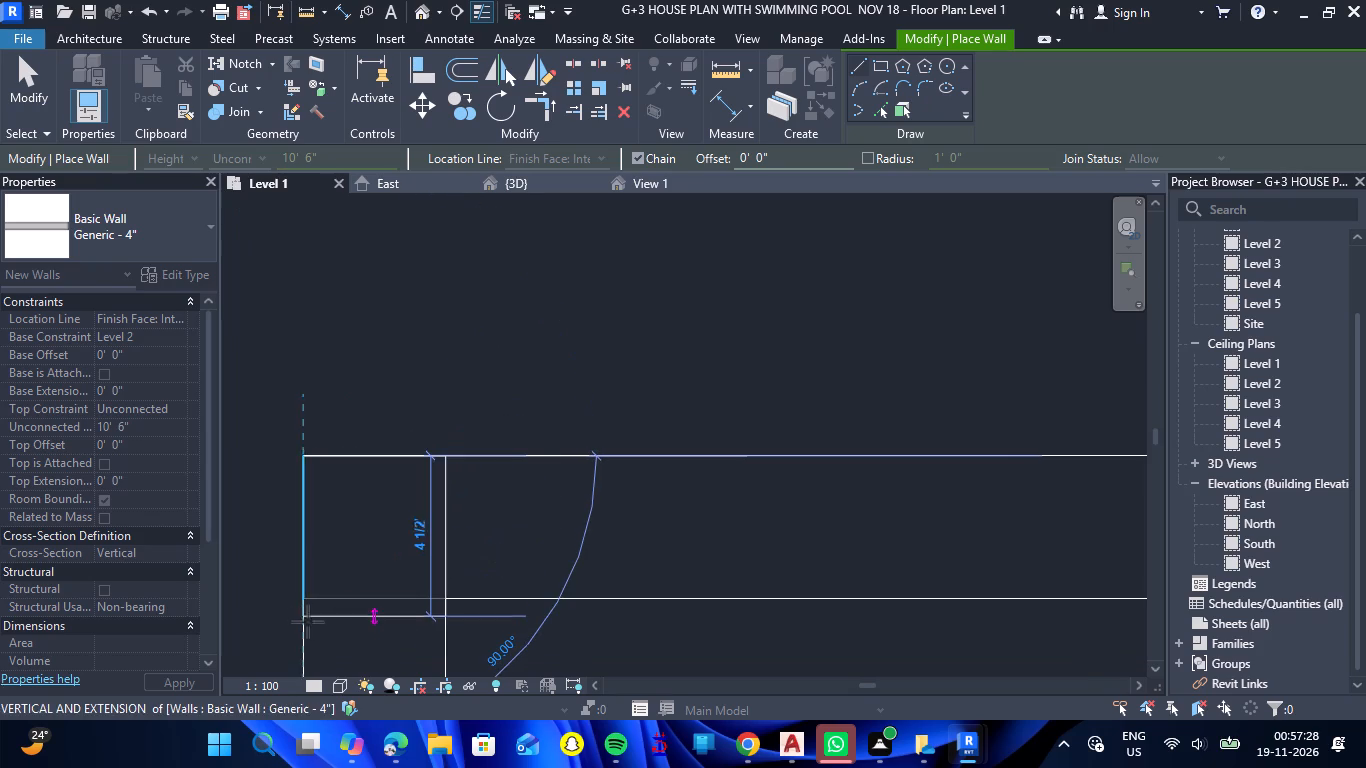
Continue the Generic - 4" wall along the west balcony's outer west edge, from its north-west corner to its south-west corner.
scroll(310, 597, "down", 15)
scroll(336, 510, "down", 6)
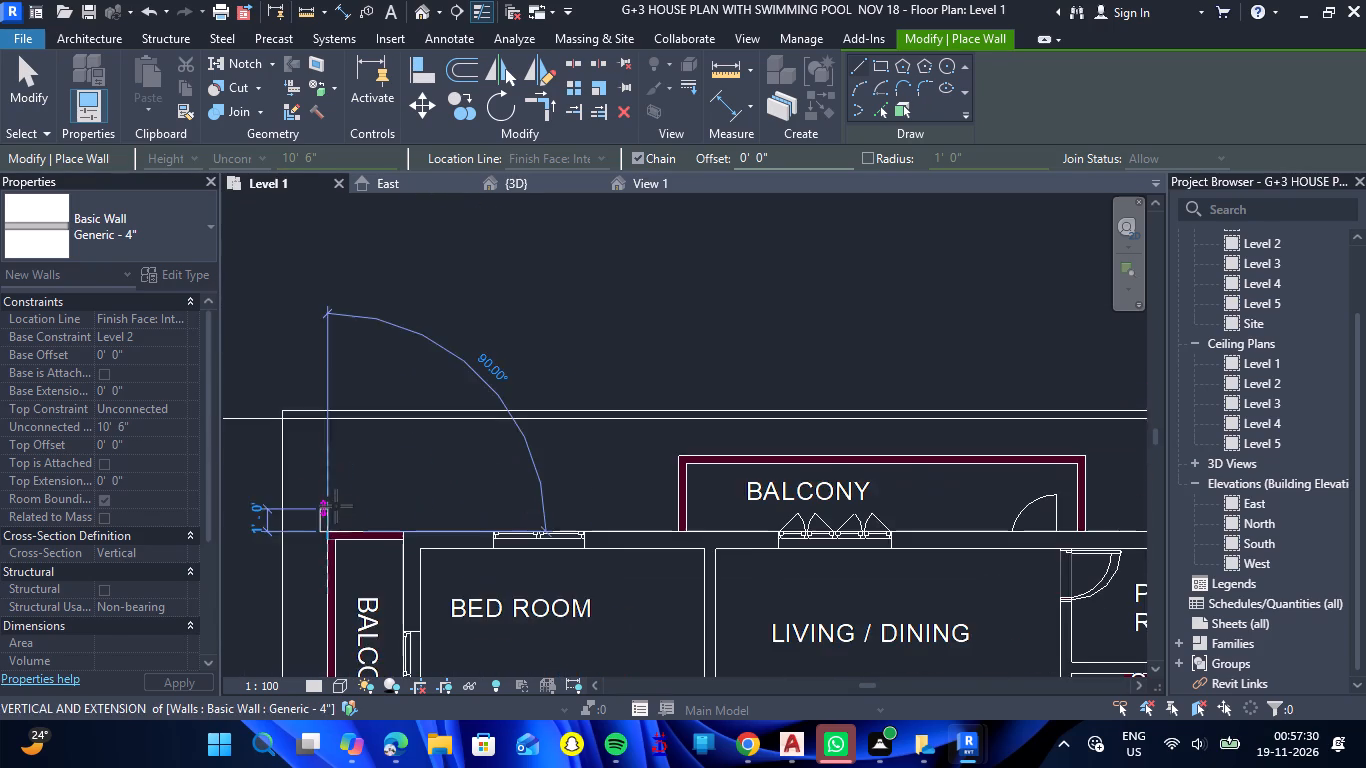
scroll(335, 499, "down", 14)
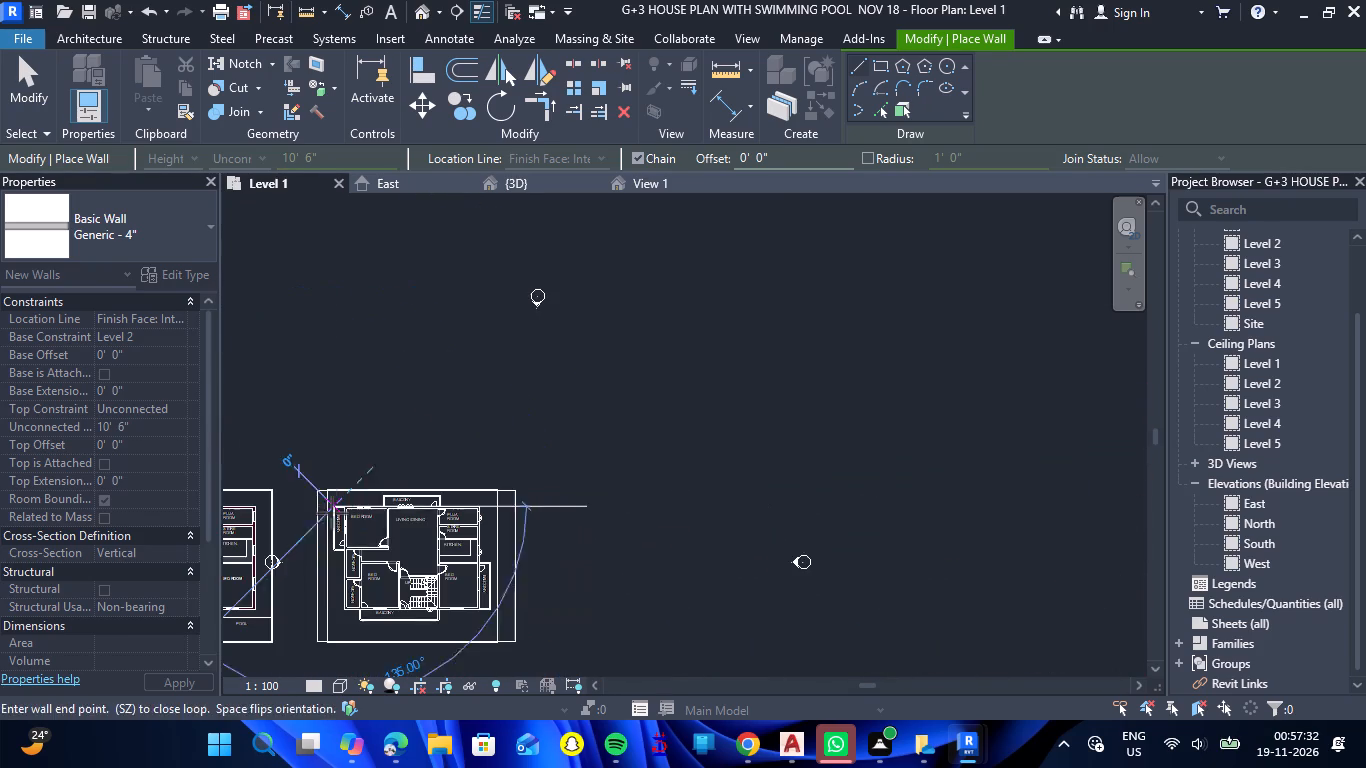
scroll(333, 552, "up", 17)
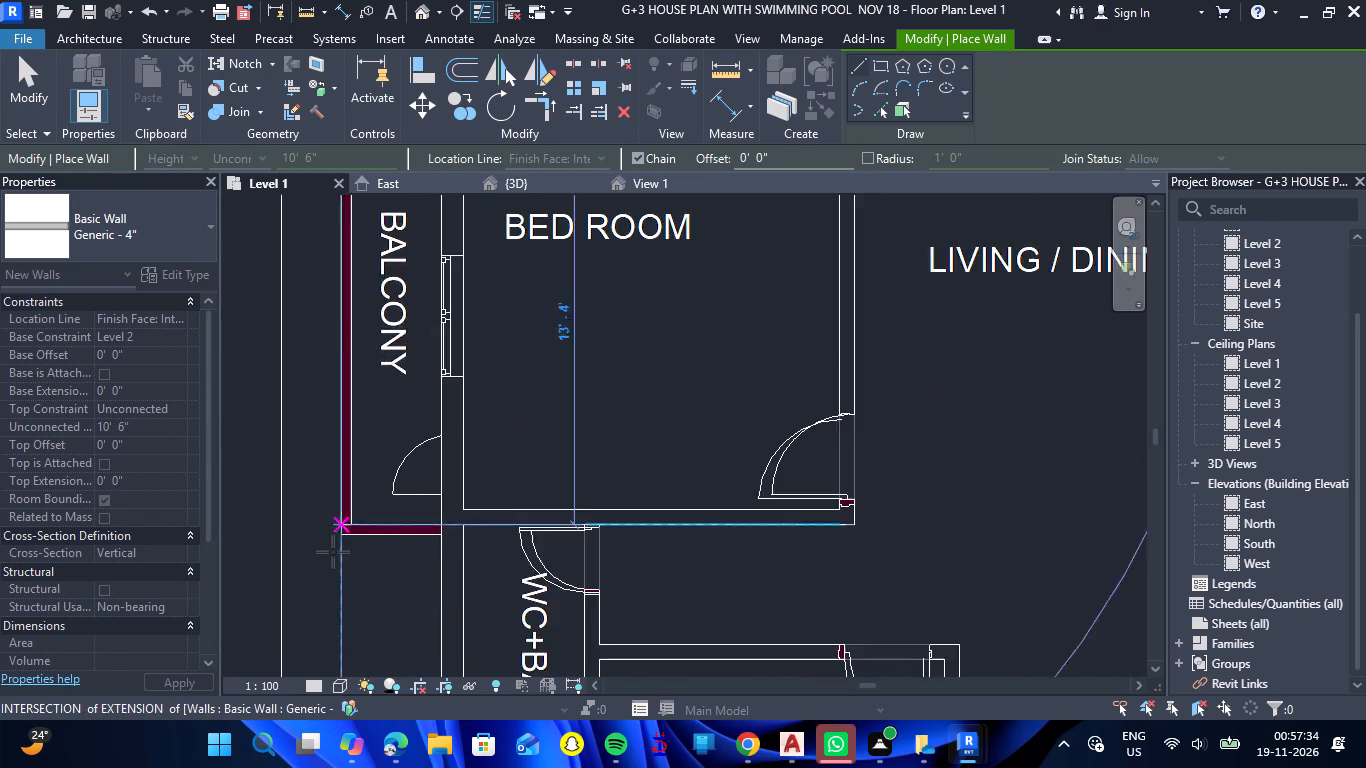
scroll(333, 552, "up", 19)
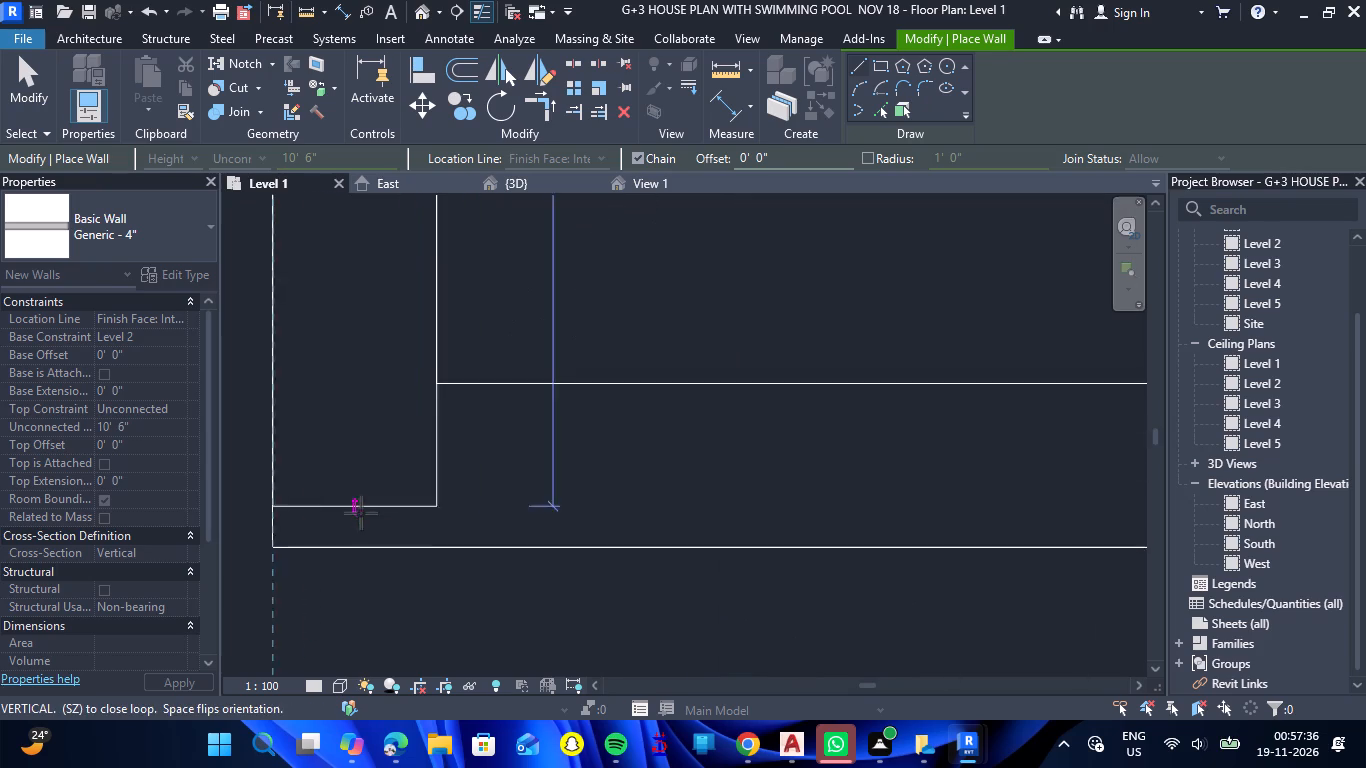
left_click(275, 549)
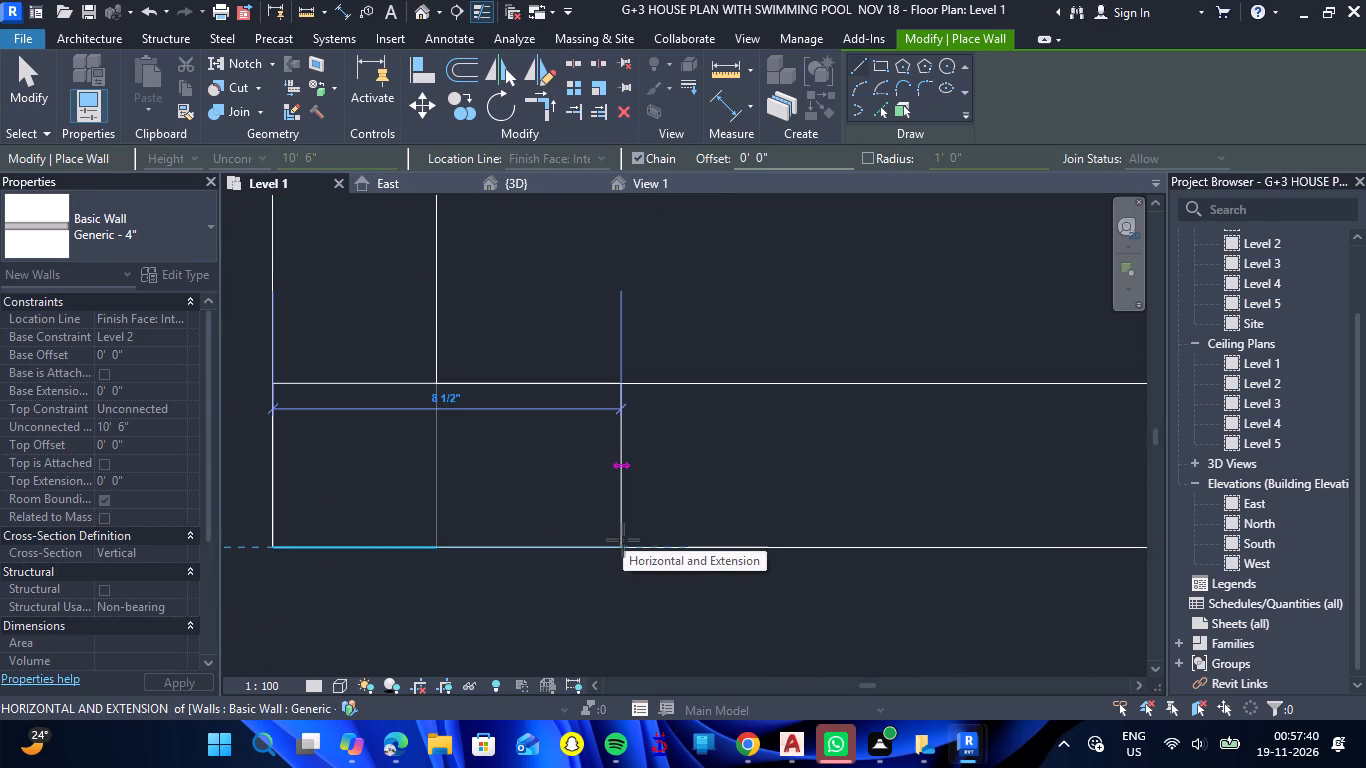
Continue the Generic - 4" wall about 3'-4" along the west balcony's south side to the exterior wall and finish the wall run.
scroll(623, 540, "down", 4)
scroll(746, 524, "down", 5)
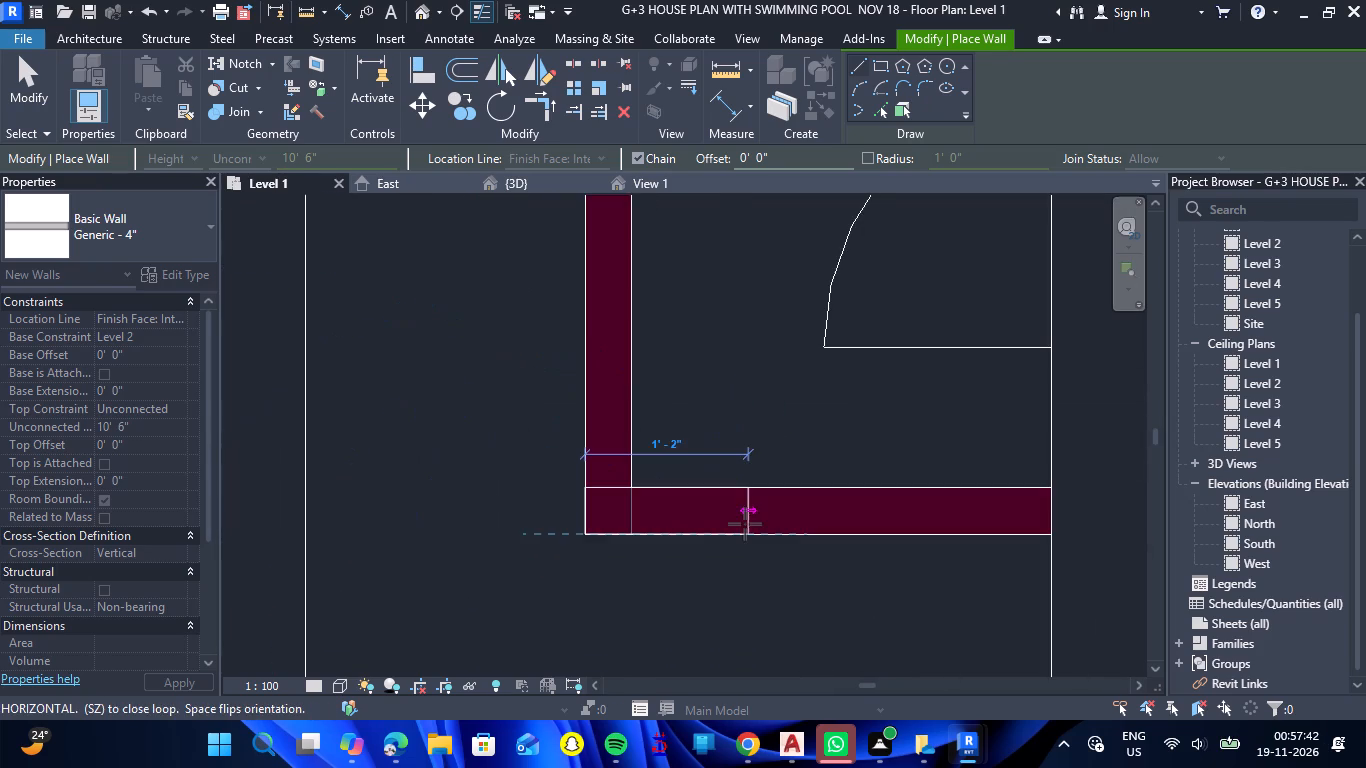
scroll(743, 524, "down", 4)
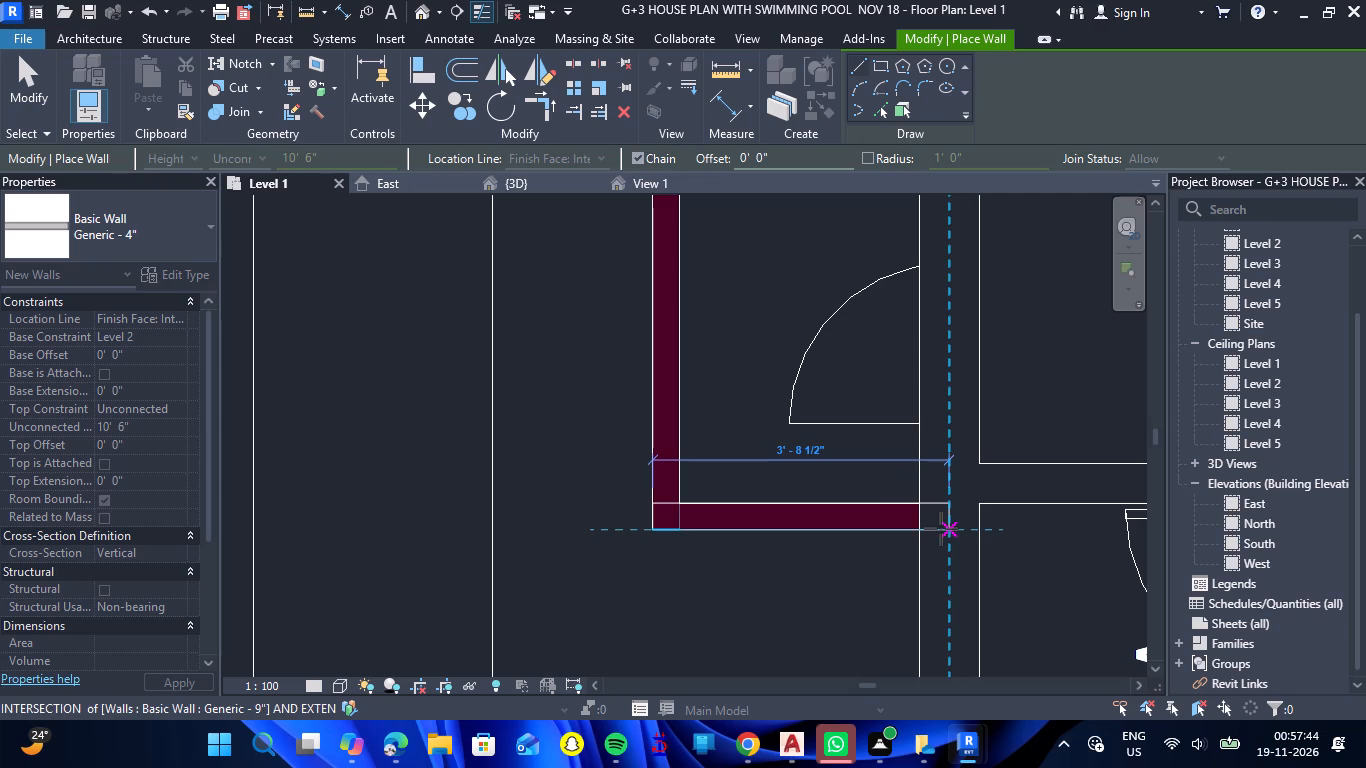
scroll(934, 526, "up", 10)
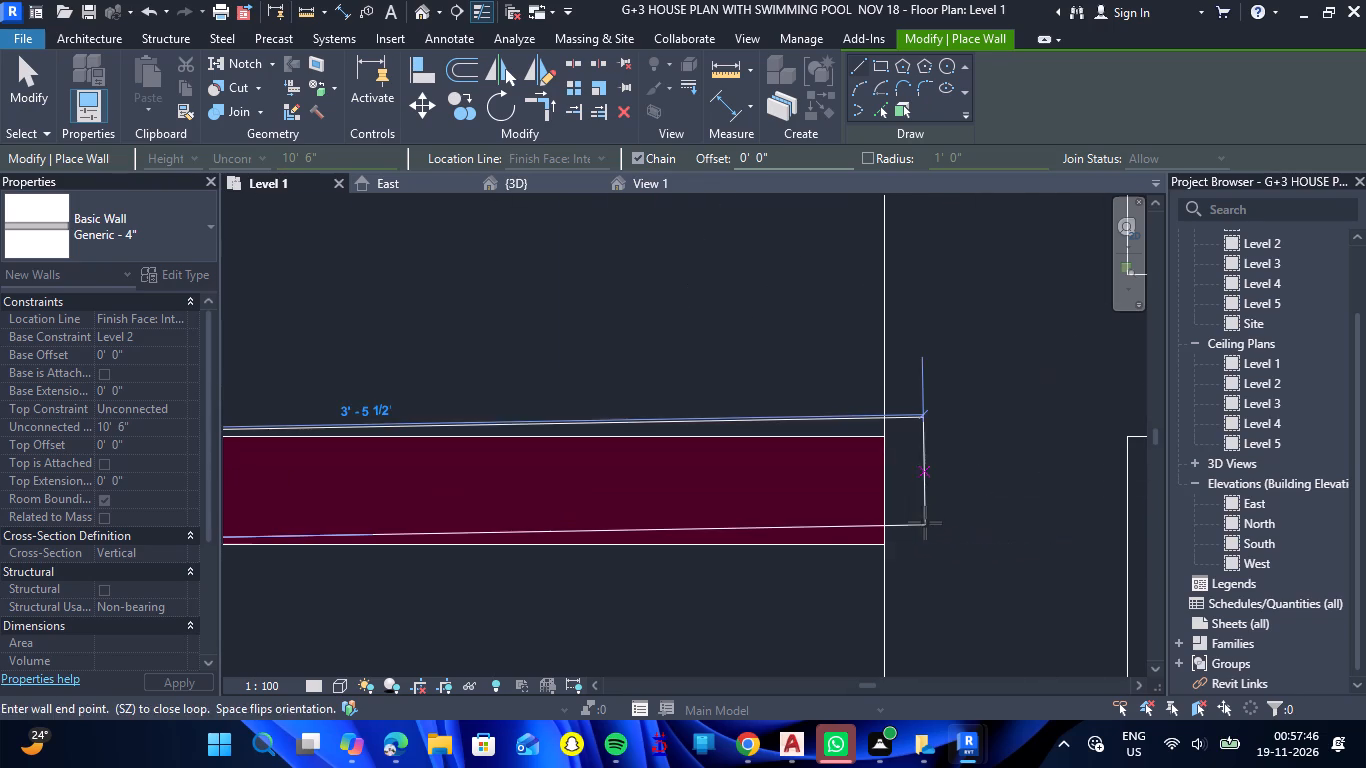
left_click(884, 547)
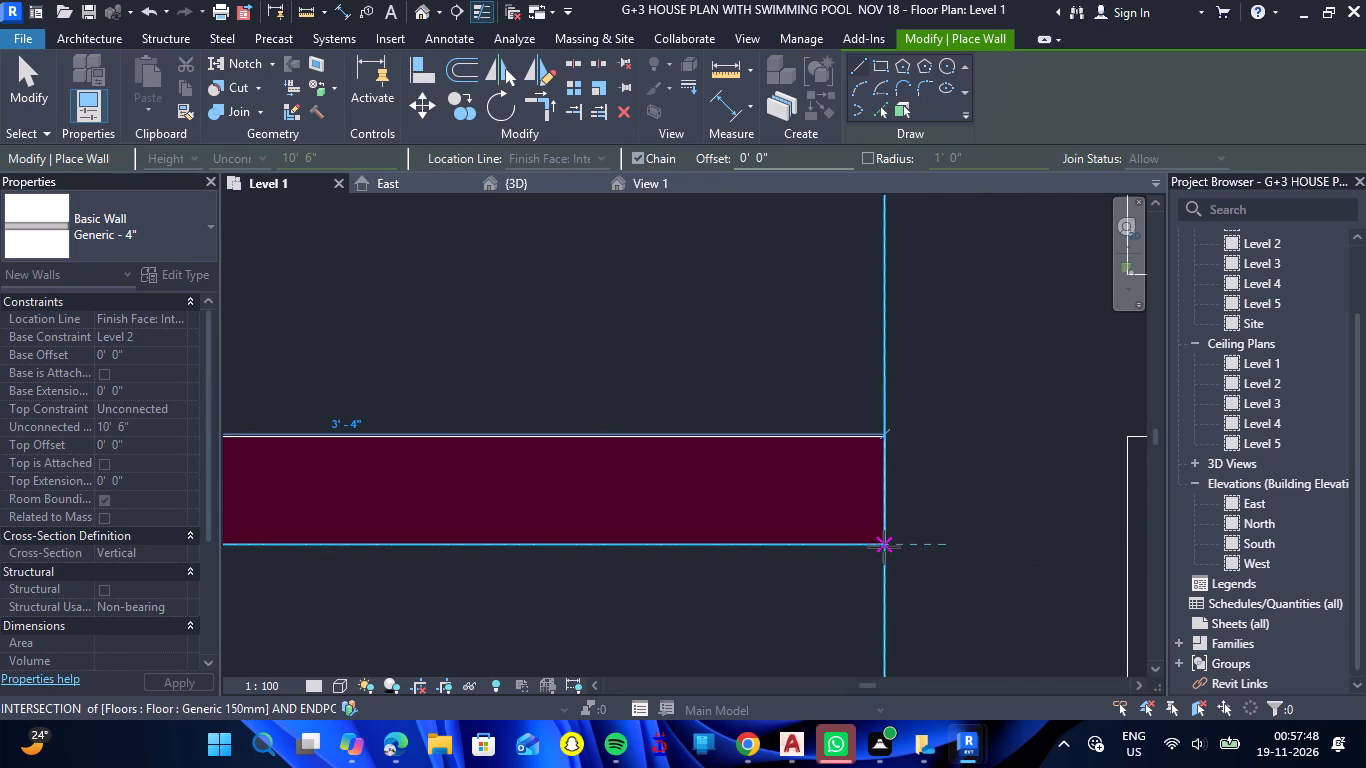
key("Escape")
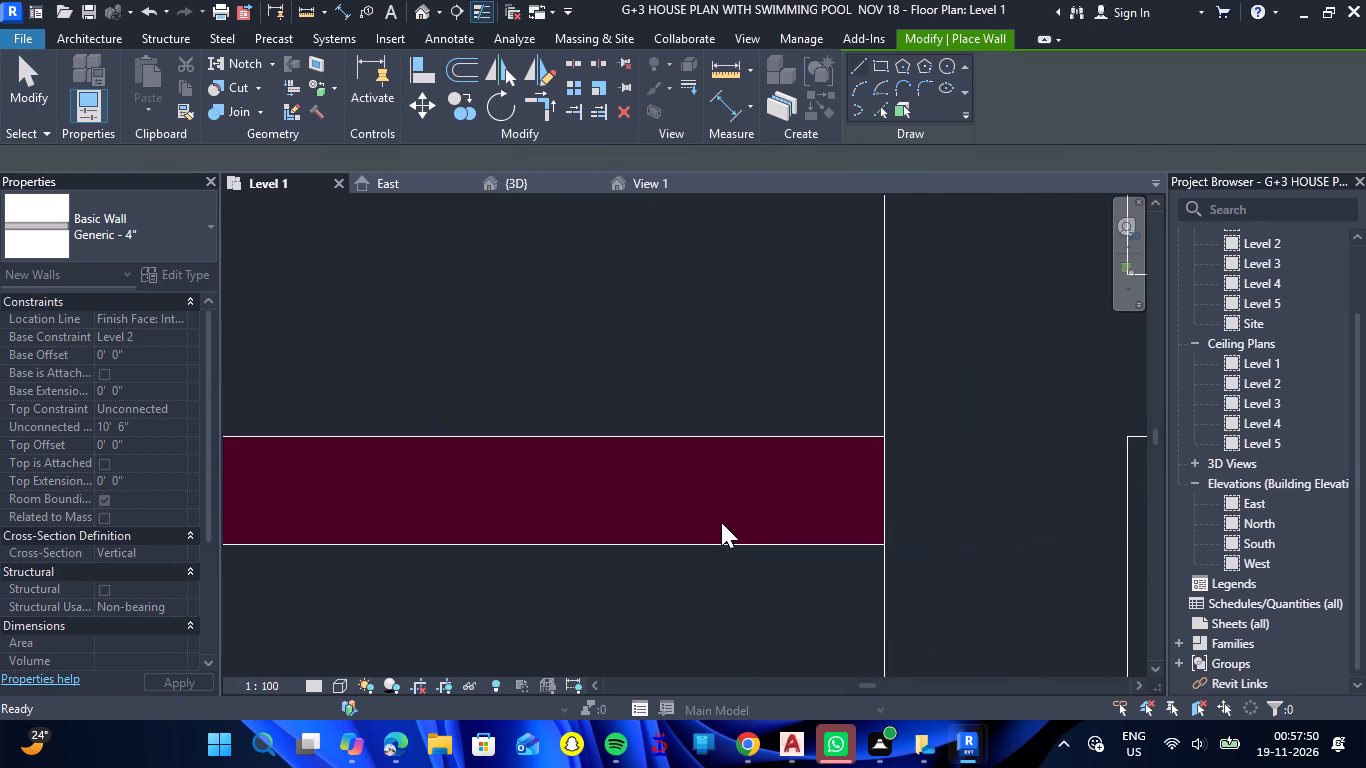
scroll(721, 522, "down", 13)
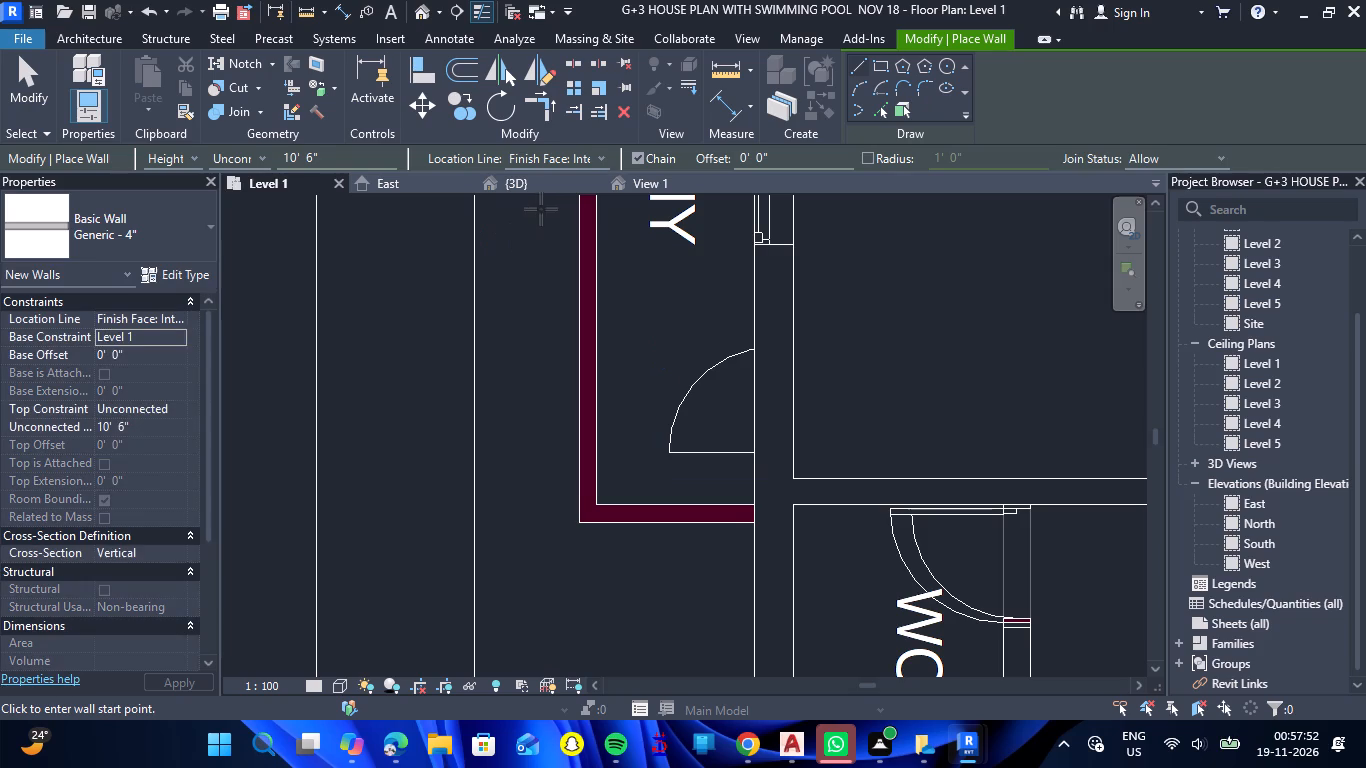
key("Escape")
scroll(533, 370, "down", 5)
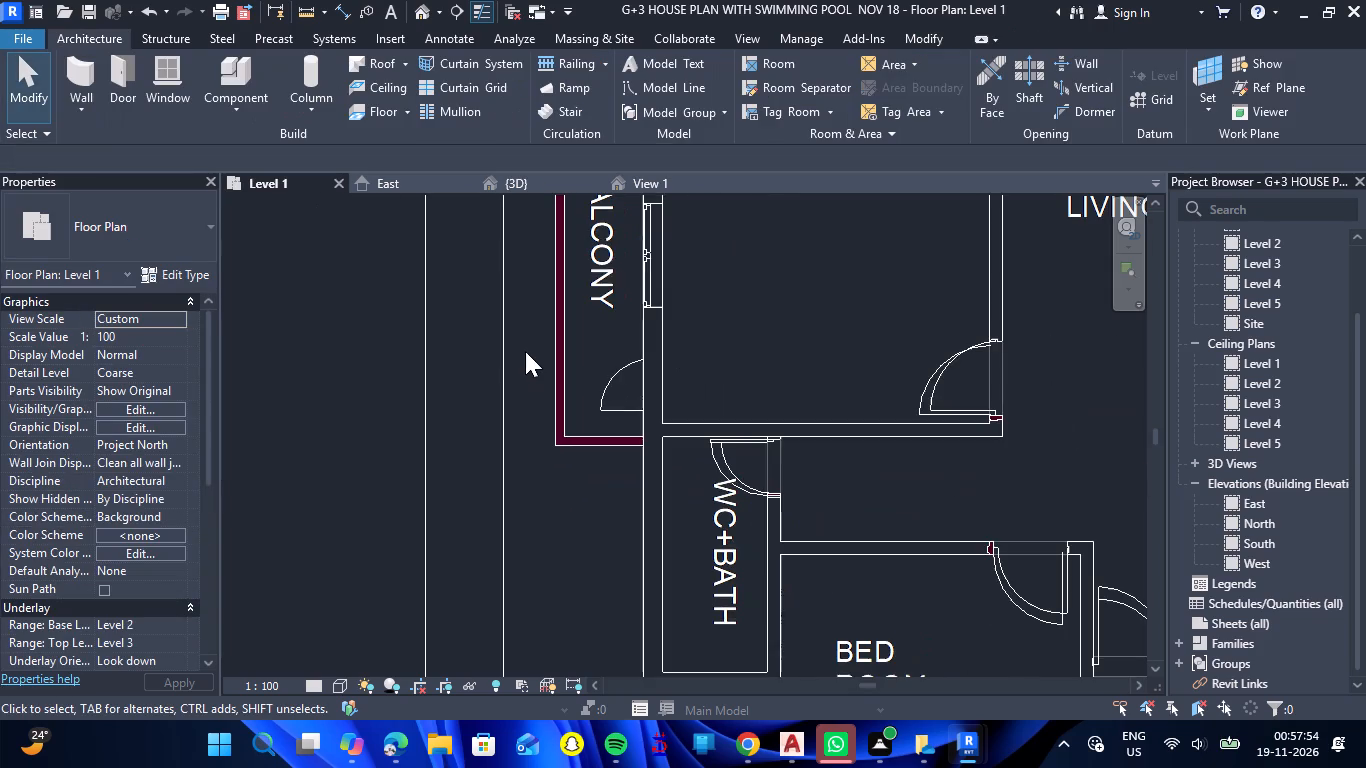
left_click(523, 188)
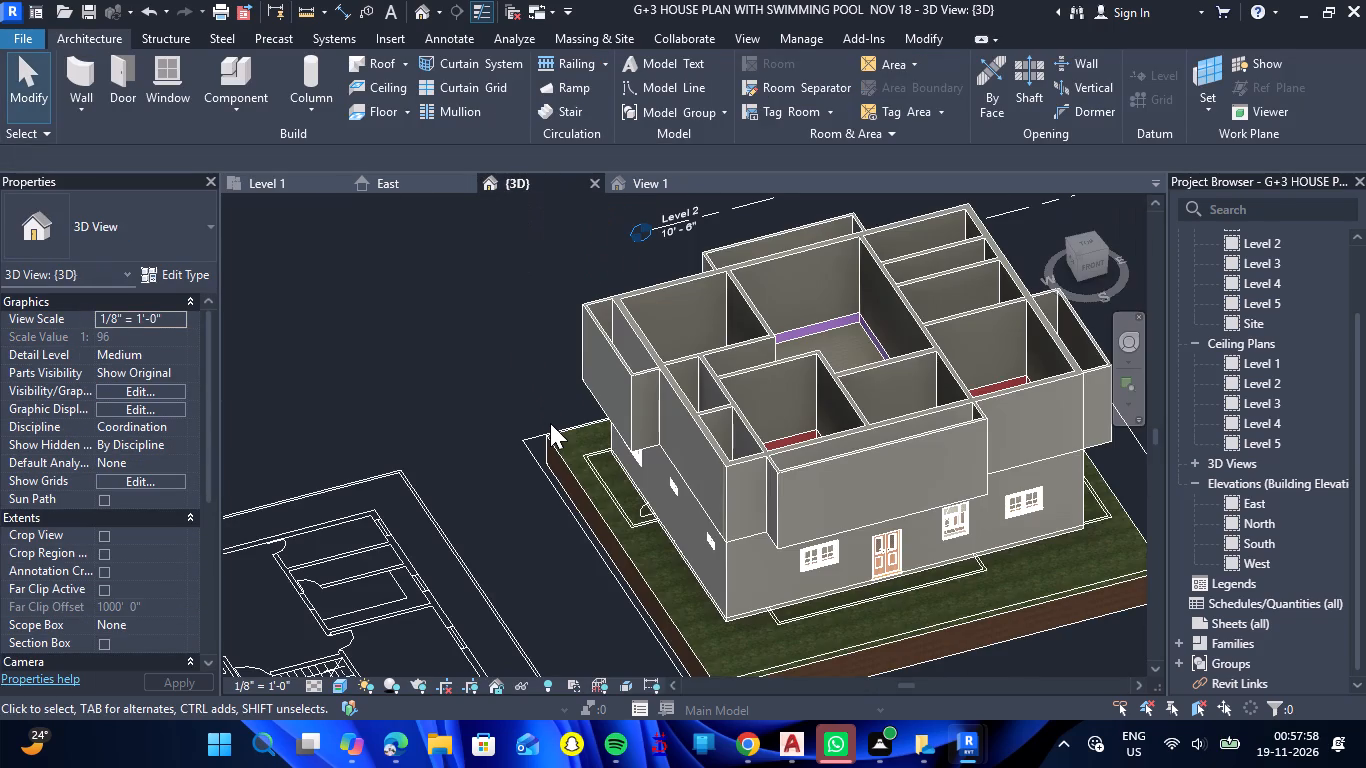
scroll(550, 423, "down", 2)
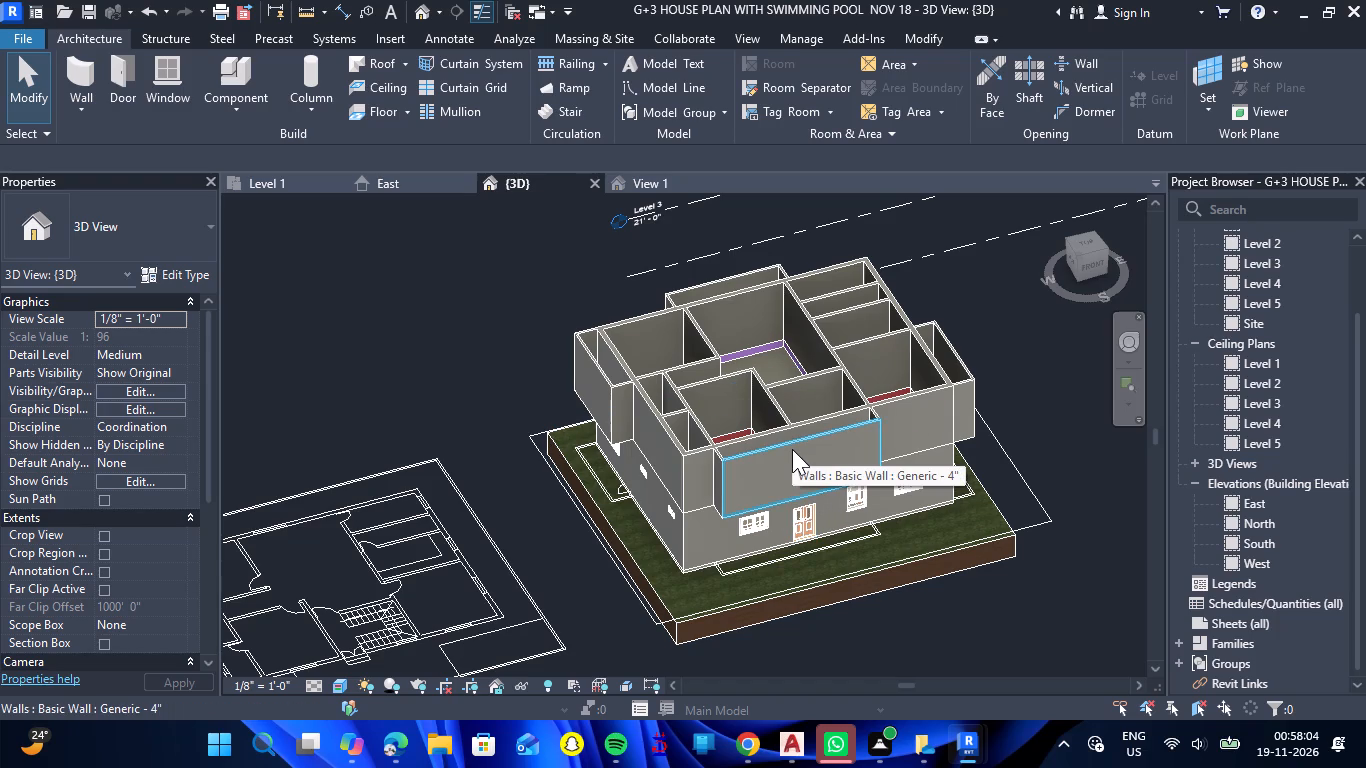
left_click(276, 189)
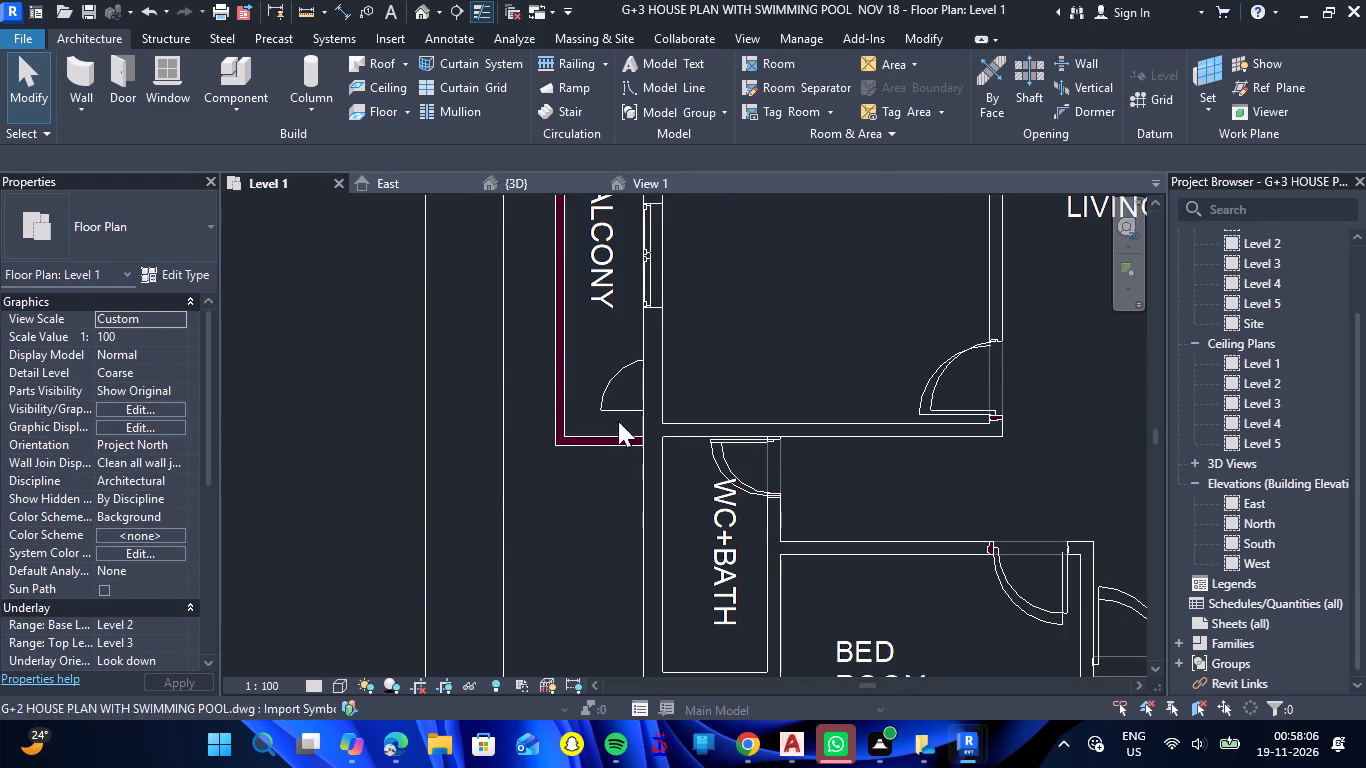
Start a Generic 150mm floor boundary from picked lines along the west balcony's south and west outer edges and the house's north exterior edge.
scroll(642, 459, "down", 7)
scroll(771, 447, "down", 1)
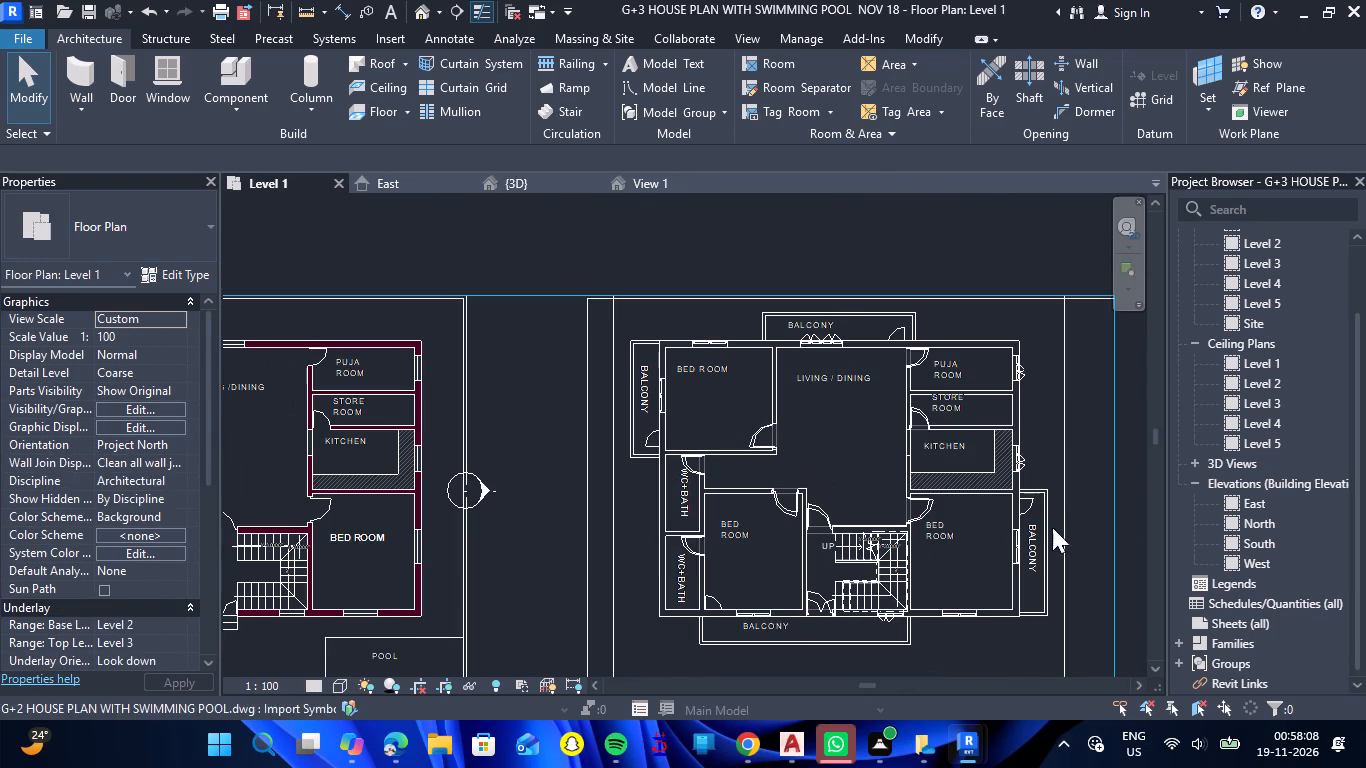
scroll(1082, 535, "up", 1)
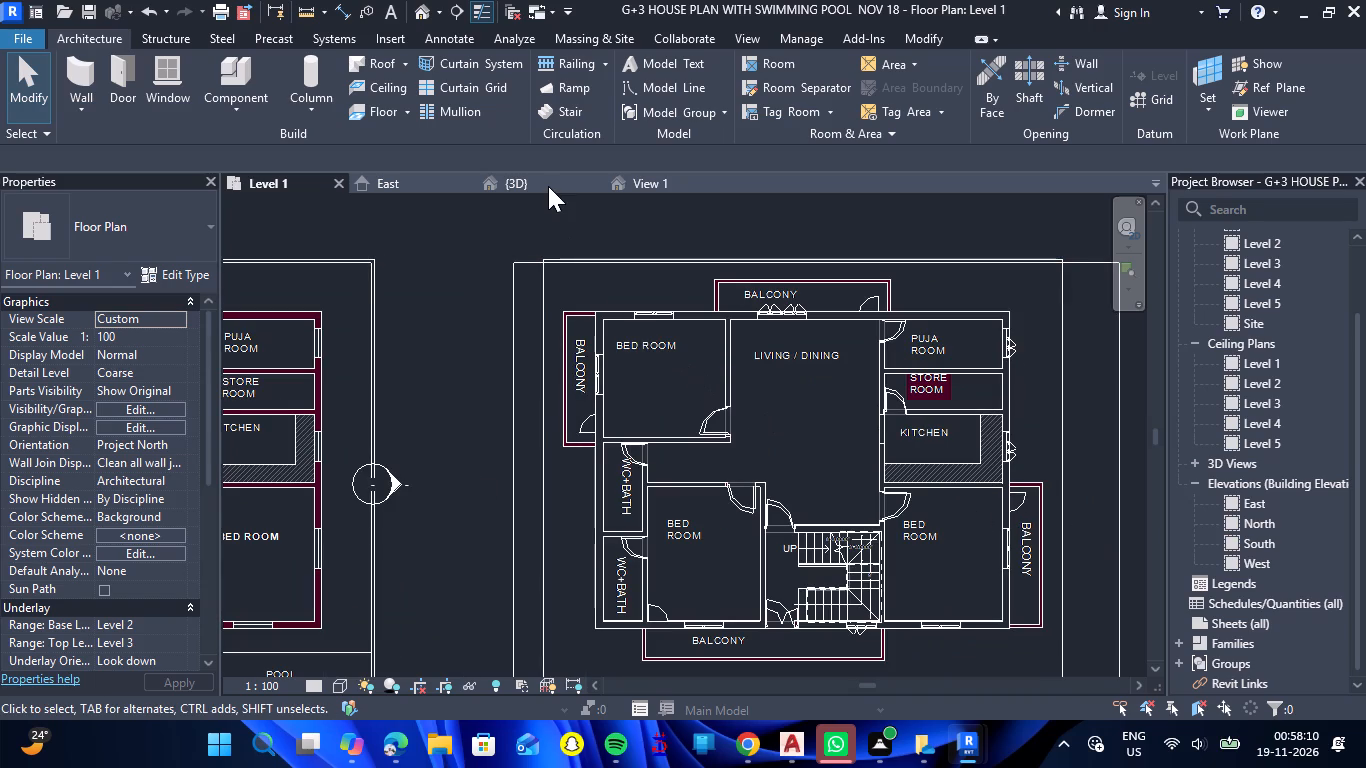
left_click(376, 123)
left_click(377, 113)
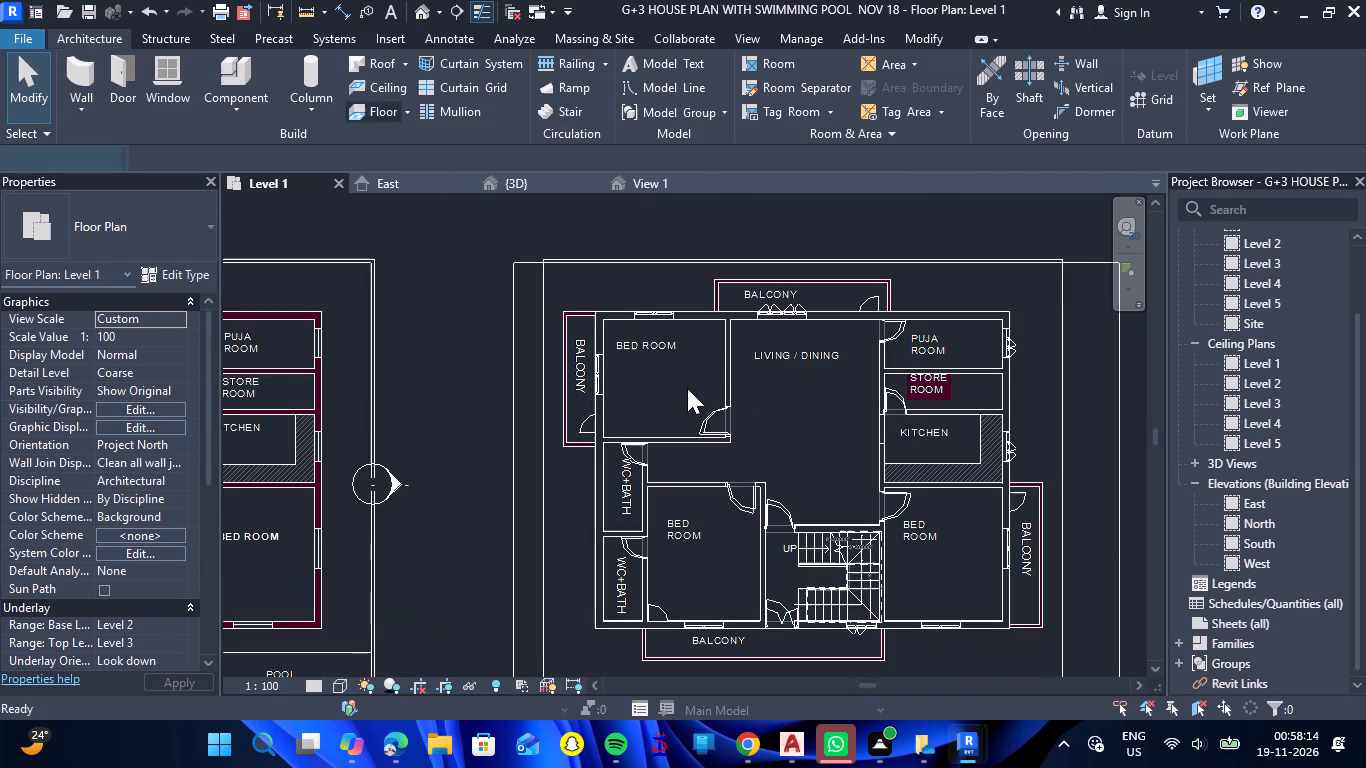
scroll(682, 380, "up", 4)
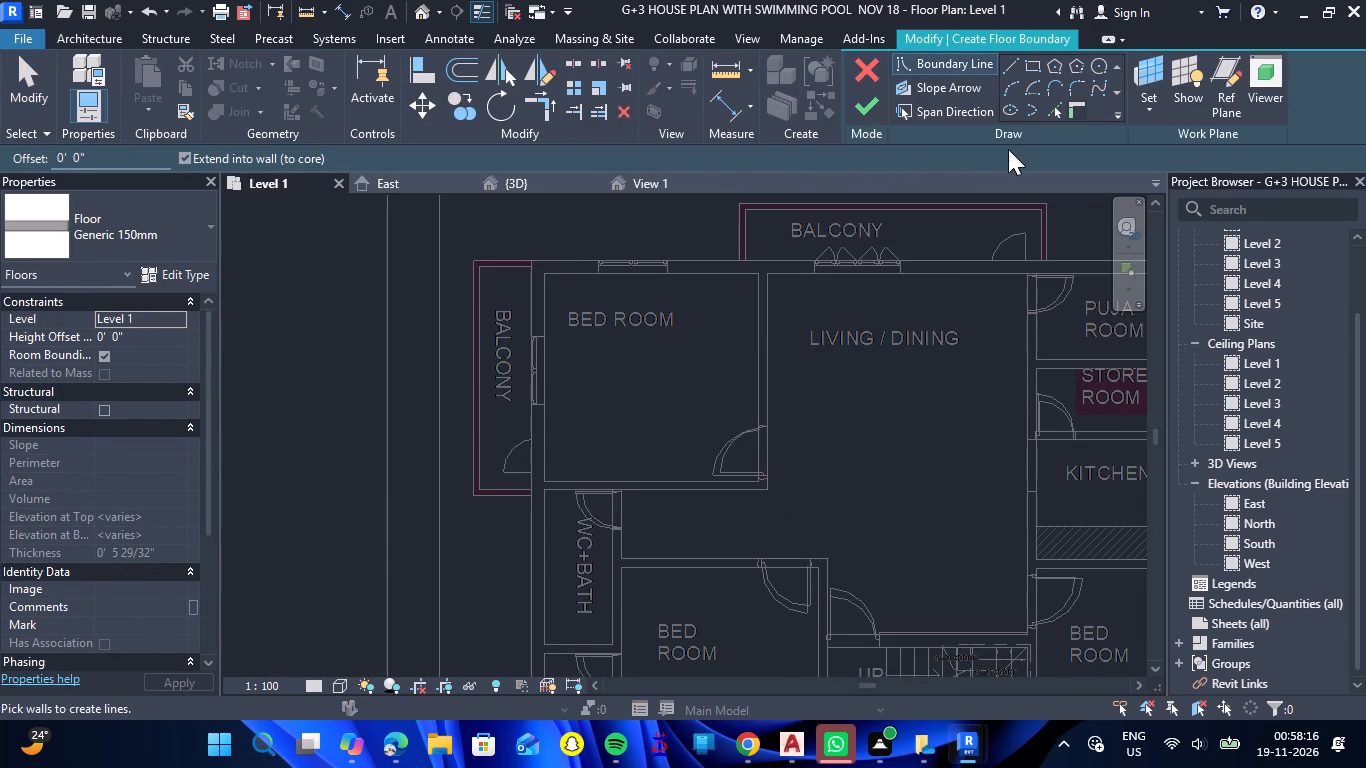
left_click(1065, 115)
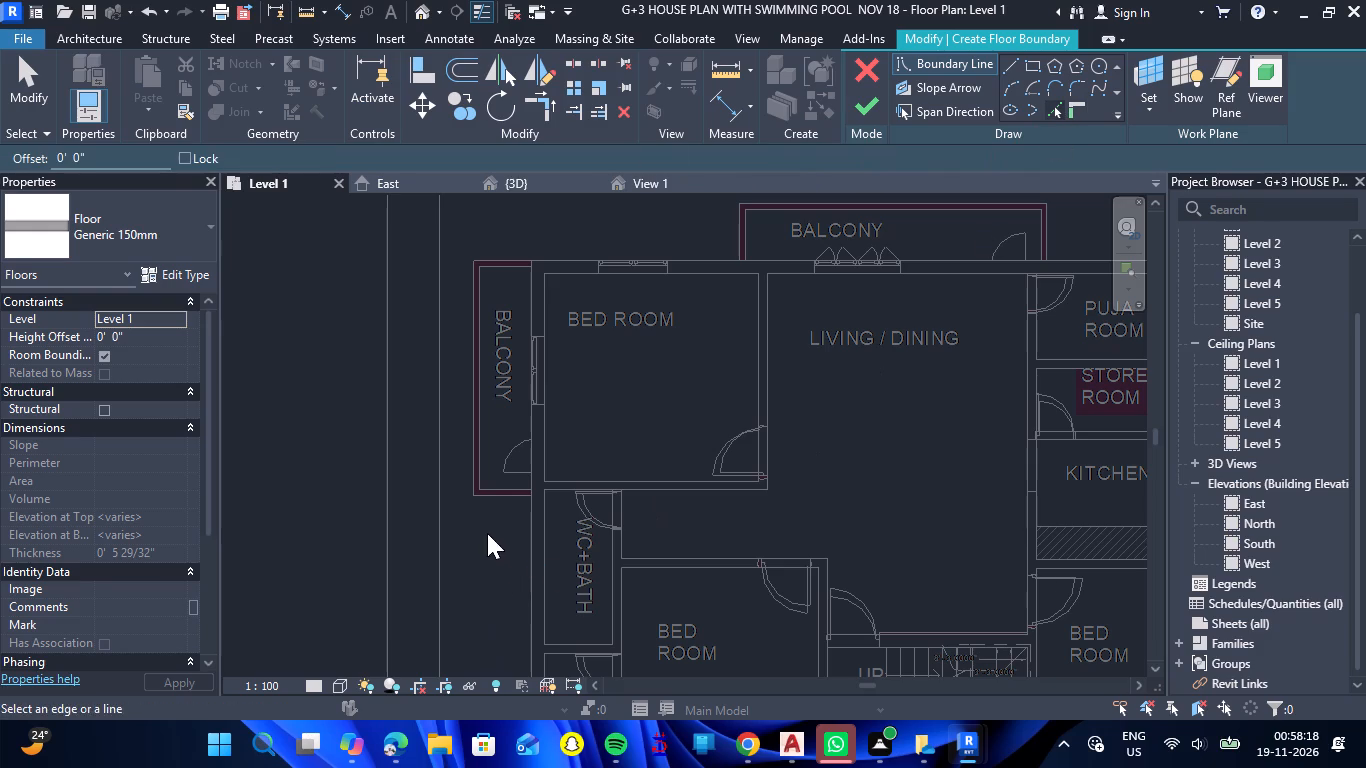
left_click(504, 499)
left_click(470, 455)
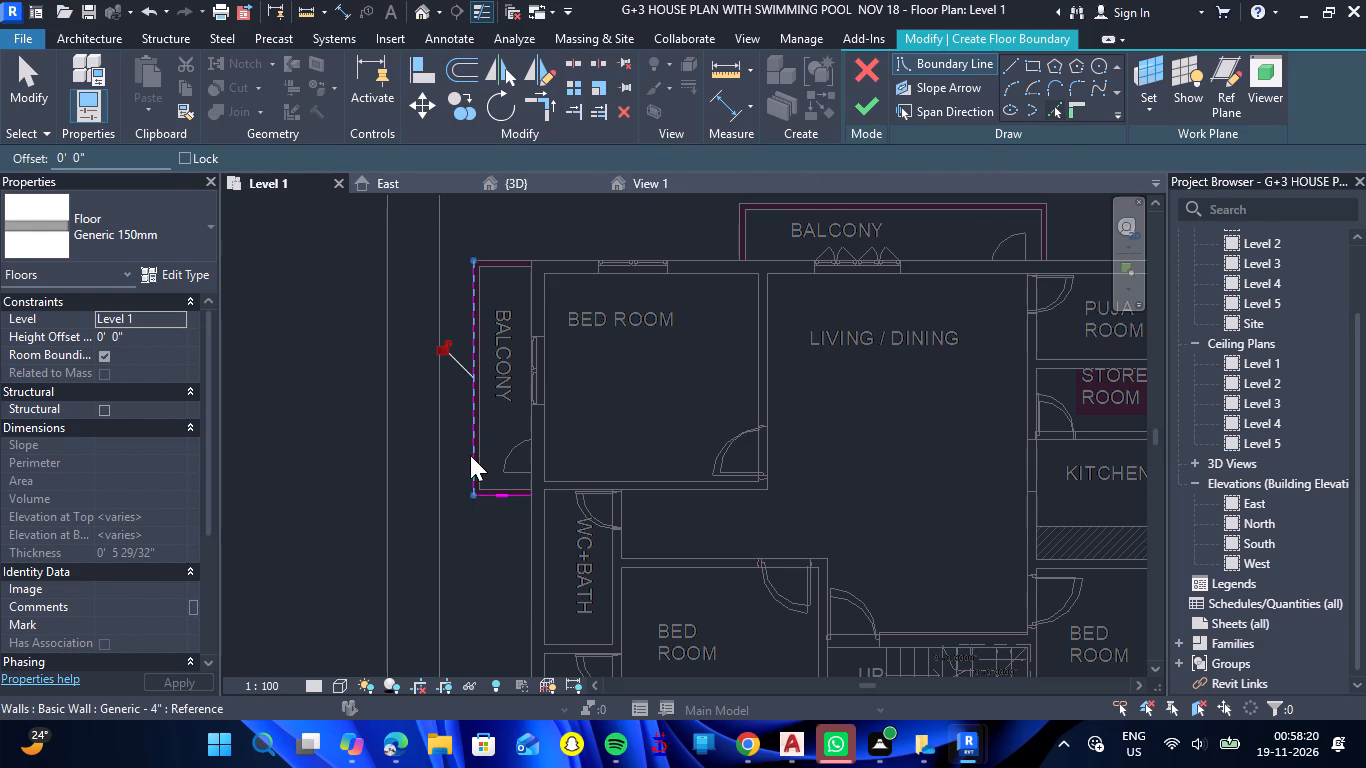
left_click(506, 260)
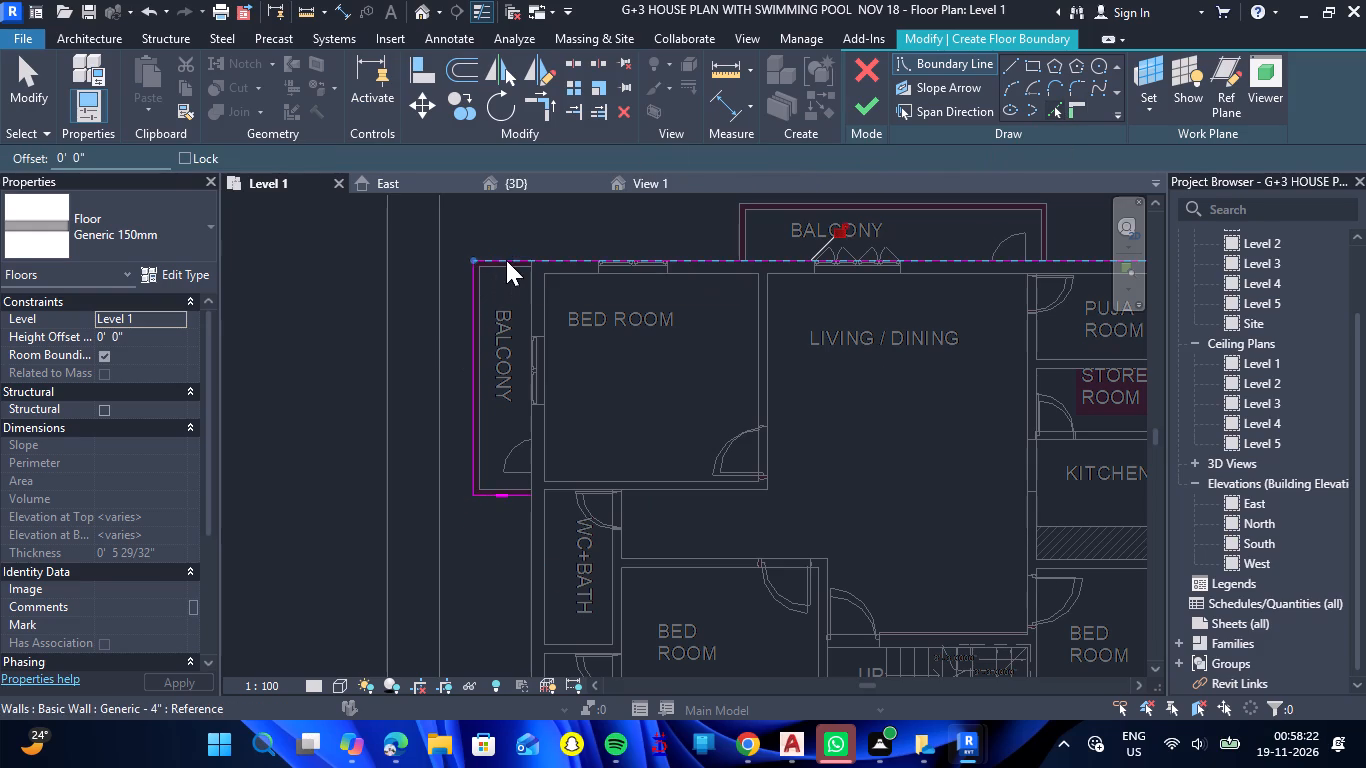
Add the north balcony's west, north and east outer edges to the floor boundary.
scroll(632, 354, "down", 4)
scroll(684, 249, "up", 5)
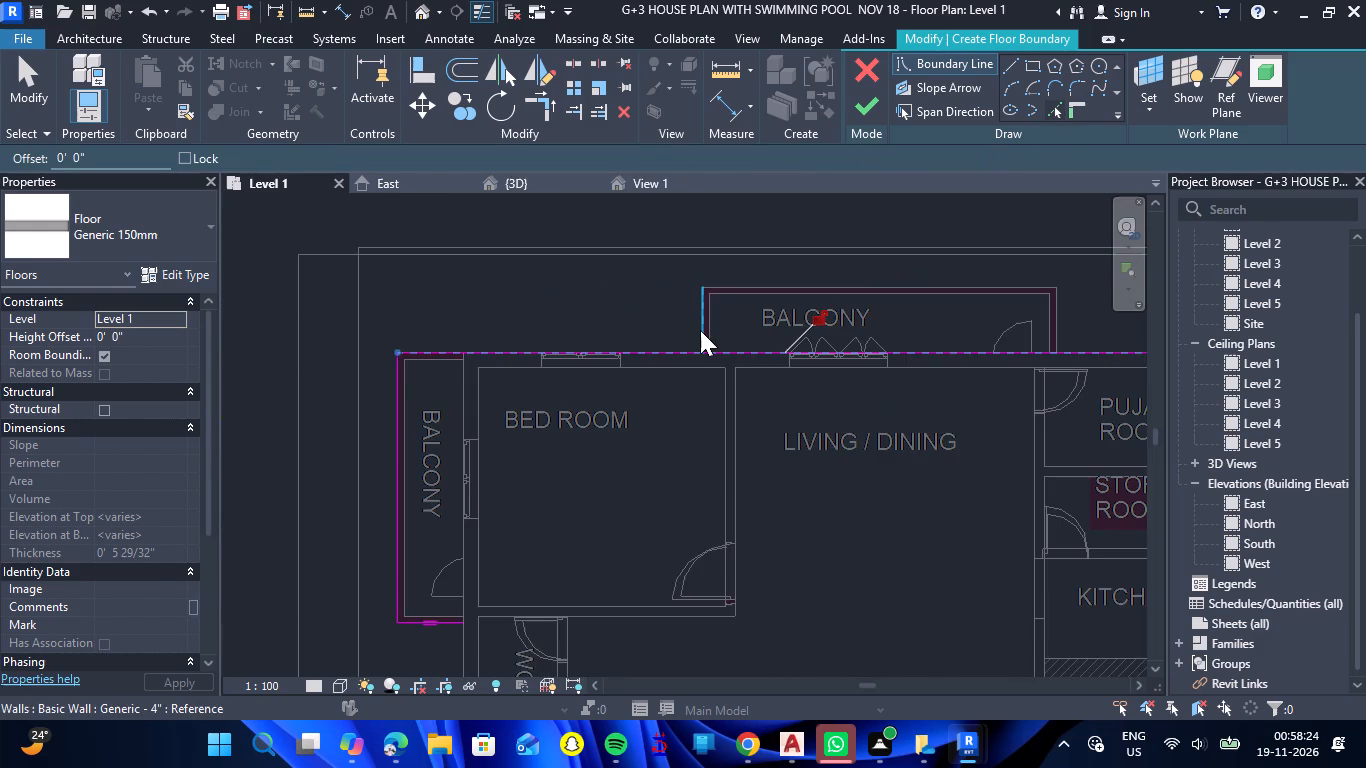
left_click(700, 330)
left_click(739, 287)
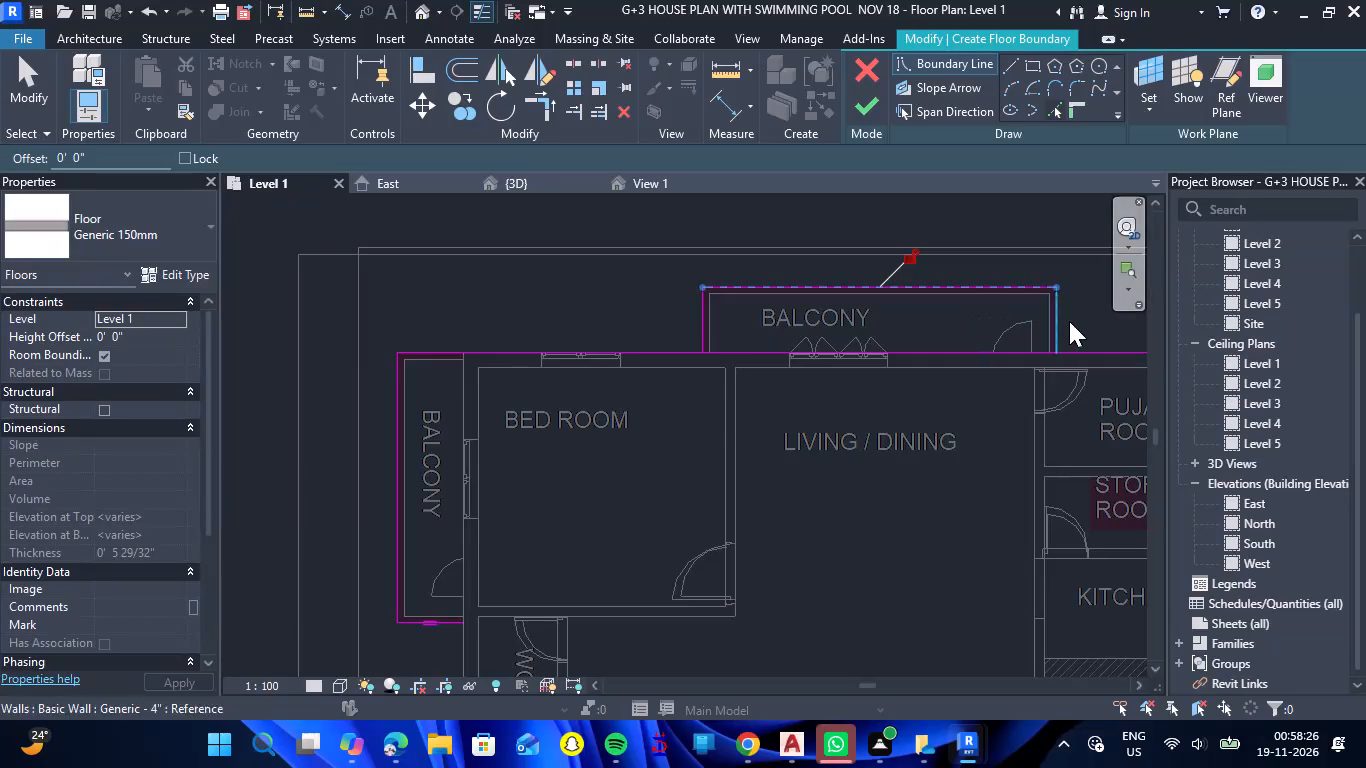
left_click(1062, 321)
Add the house's east exterior edge north of the east balcony and that balcony's north, east and south outer edges to the floor boundary.
scroll(804, 375, "down", 4)
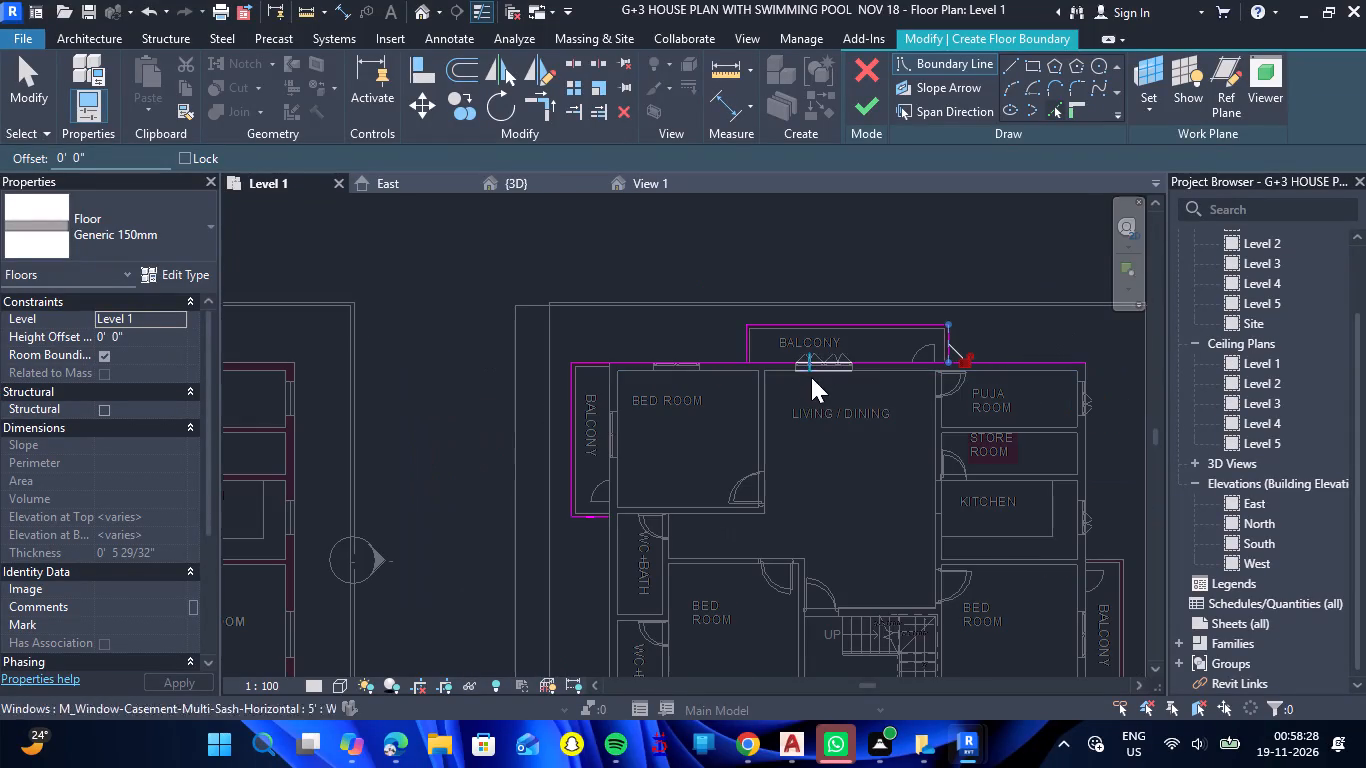
left_click(1089, 461)
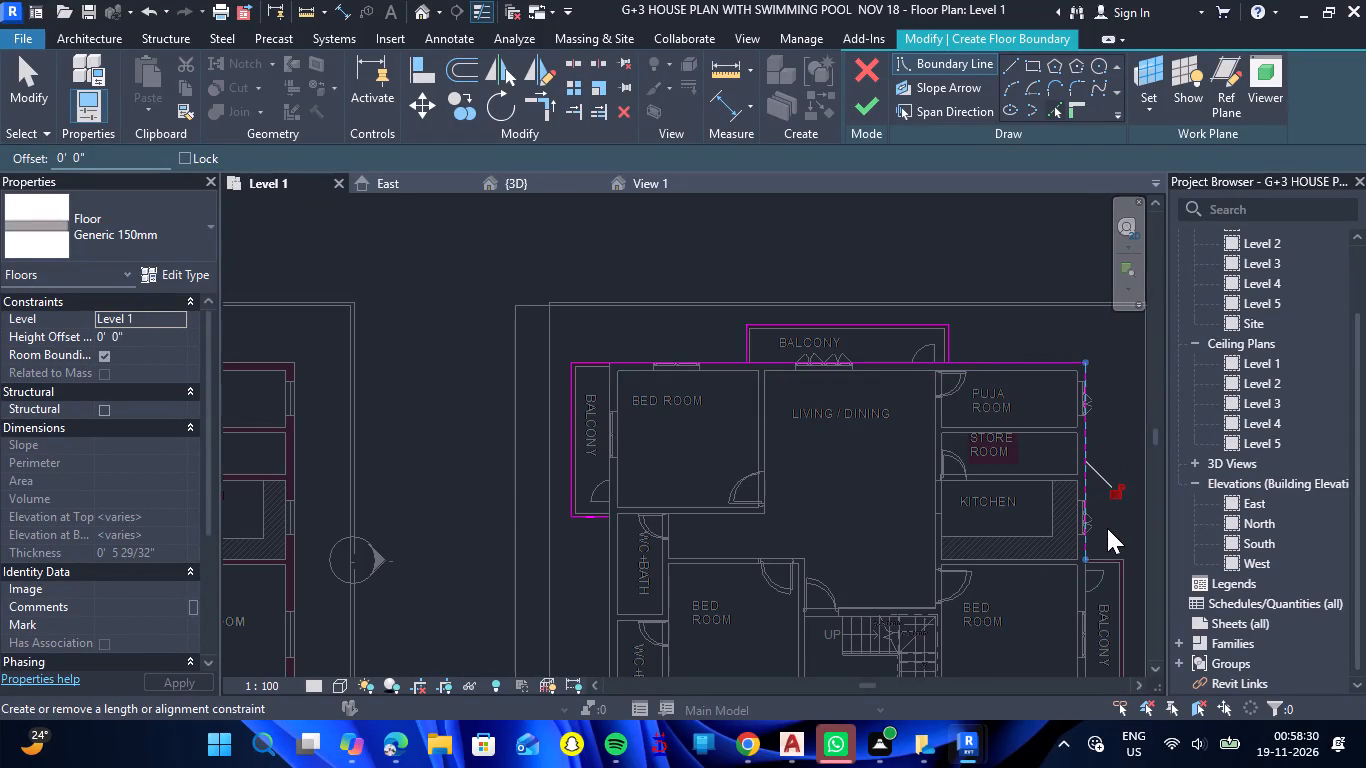
scroll(993, 485, "down", 5)
scroll(1081, 548, "up", 6)
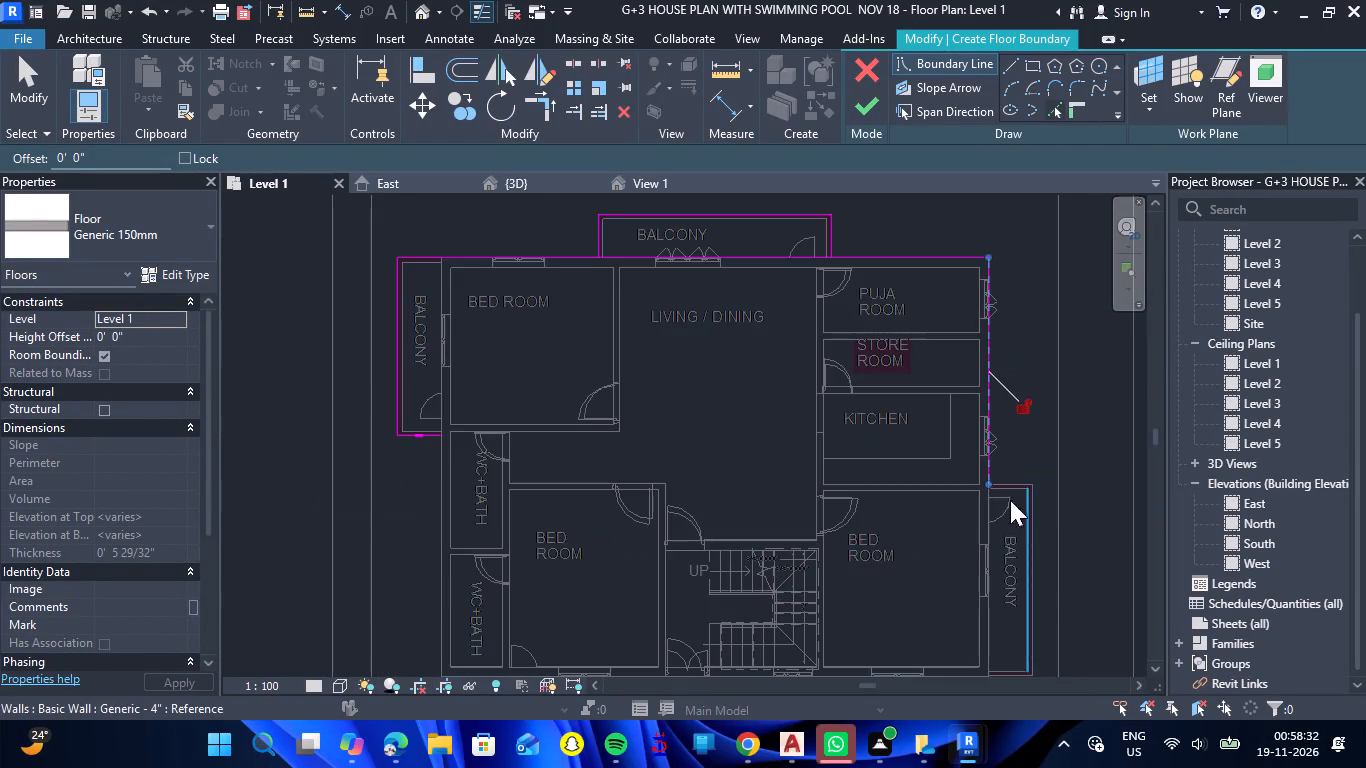
scroll(1004, 479, "up", 6)
left_click(1020, 491)
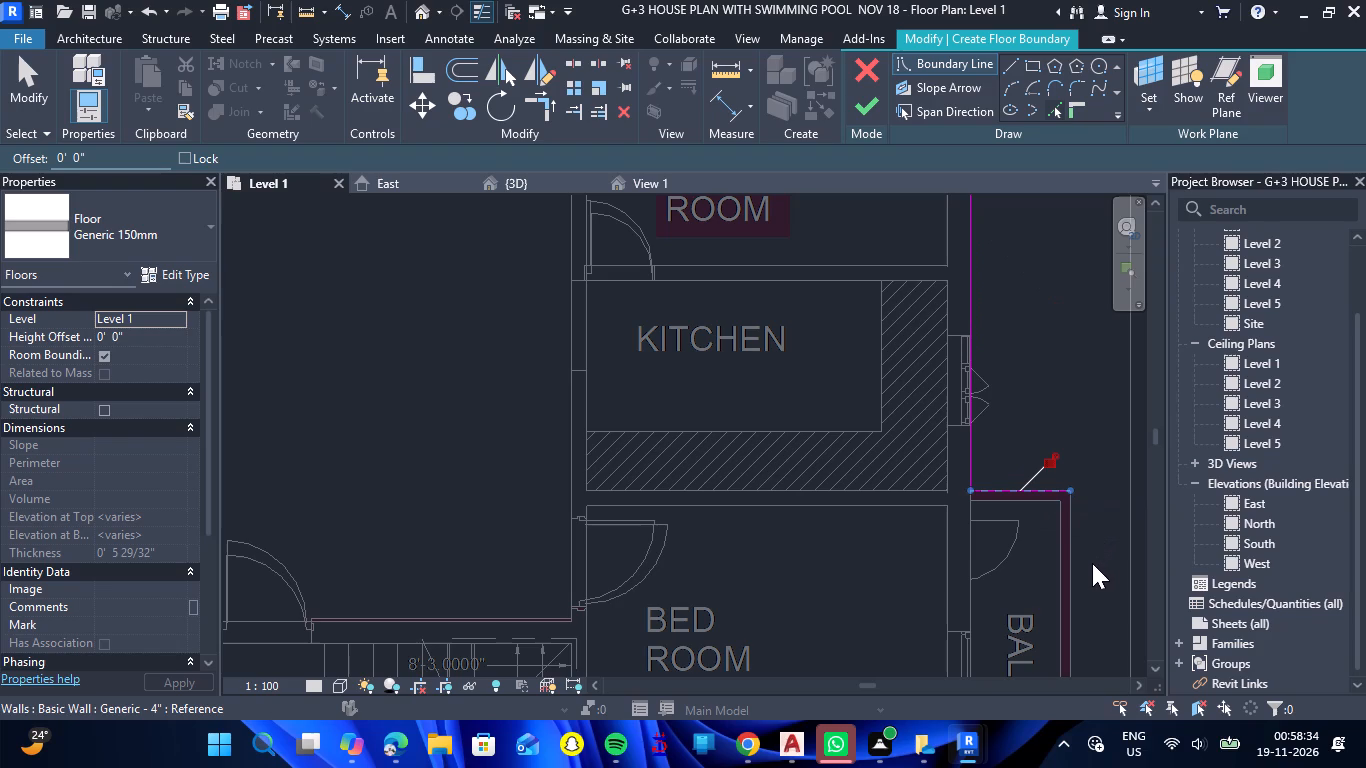
left_click(1075, 573)
scroll(1028, 528, "down", 11)
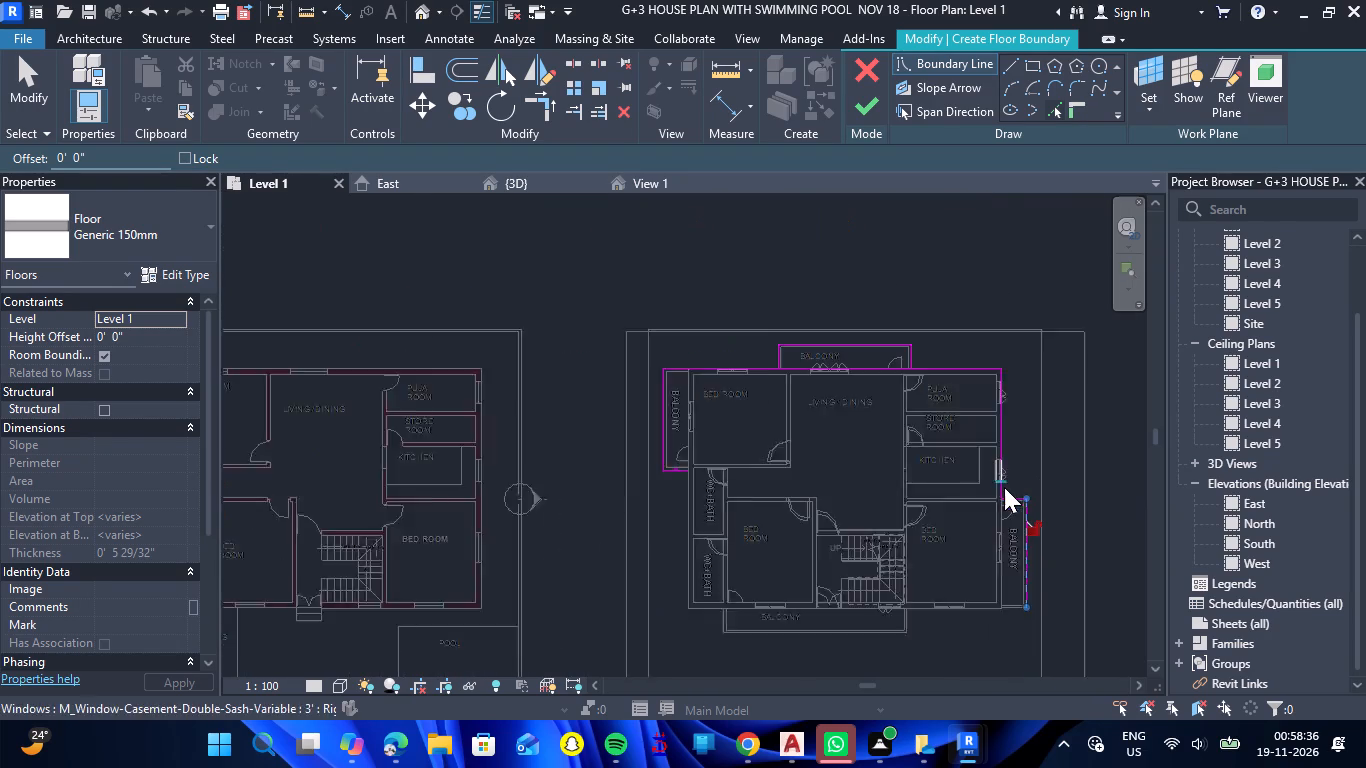
scroll(1010, 611, "up", 12)
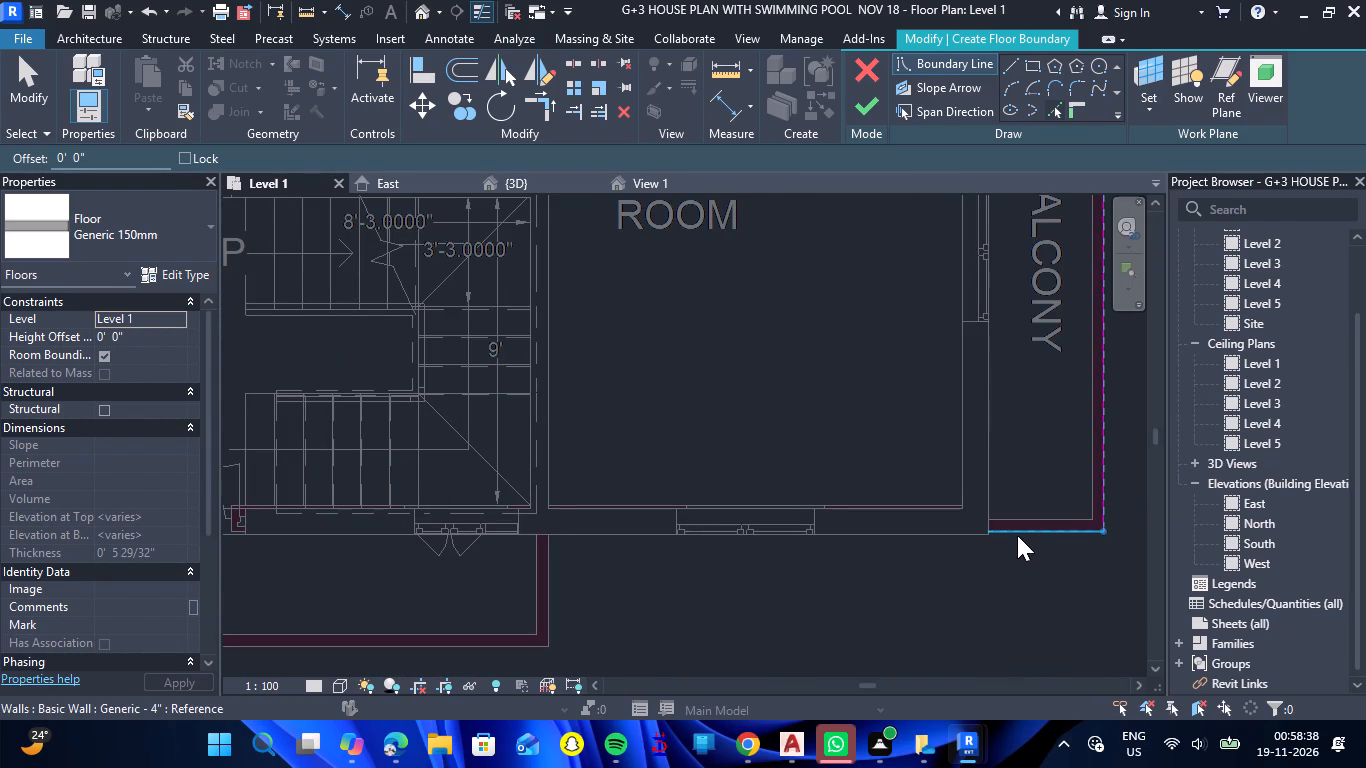
left_click(1017, 535)
Add the house's south exterior edge and the east wall's outer edge at the house's south-east corner to the floor boundary.
scroll(990, 540, "up", 16)
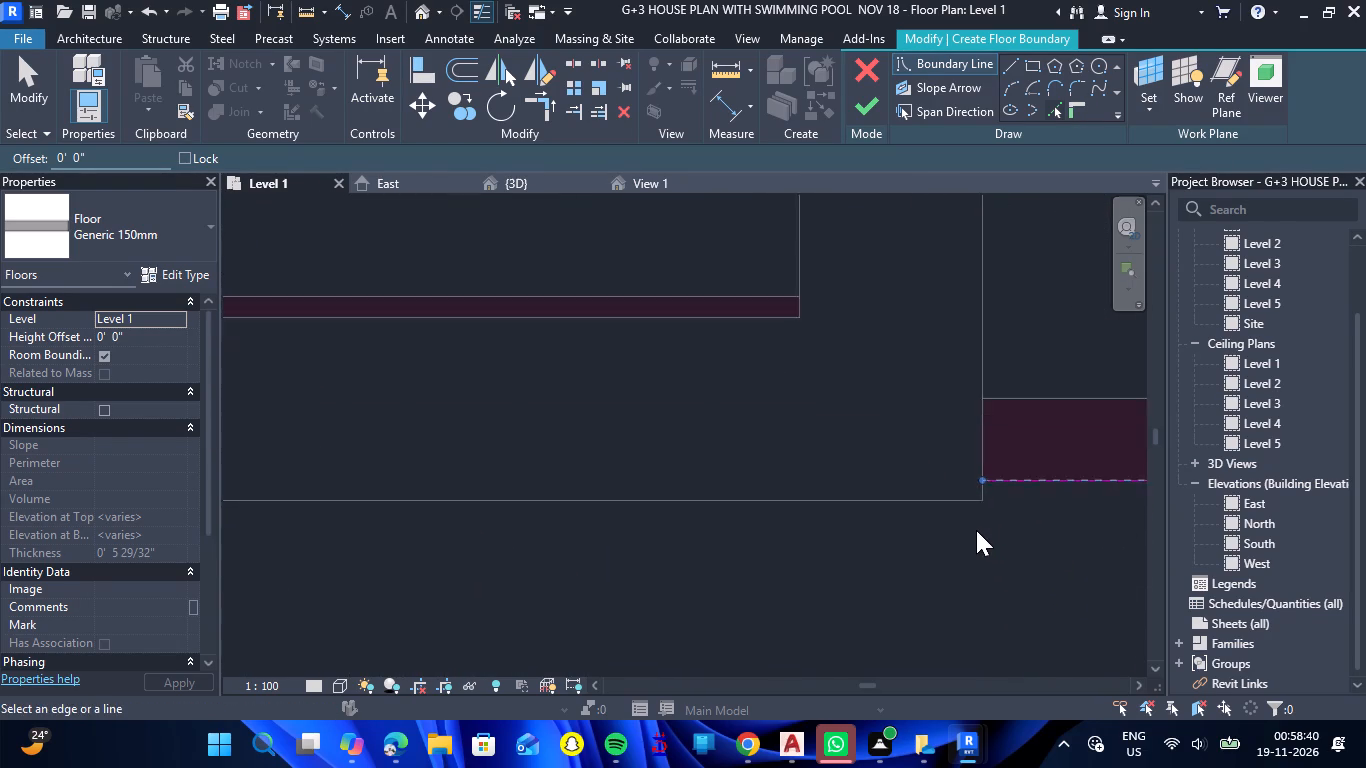
scroll(976, 530, "up", 3)
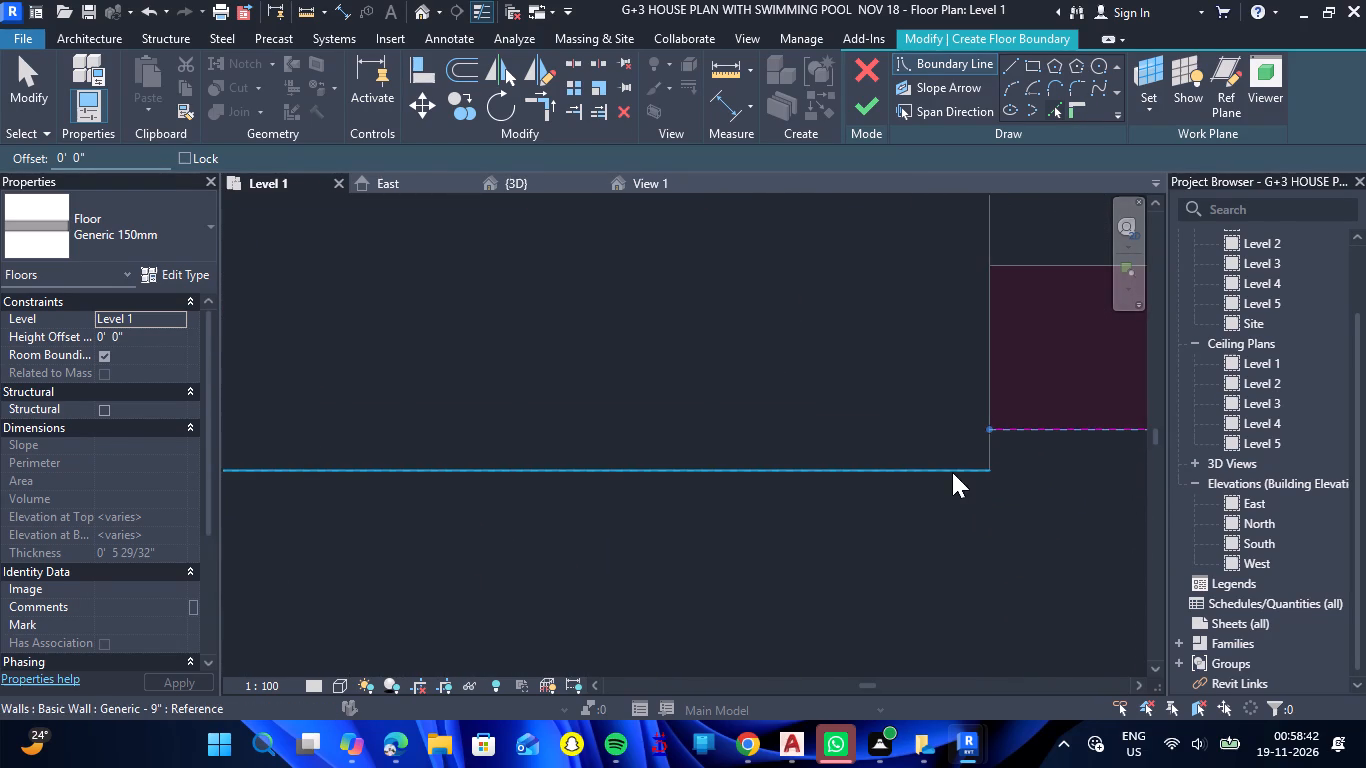
left_click(951, 472)
scroll(1011, 473, "down", 4)
scroll(1010, 462, "up", 3)
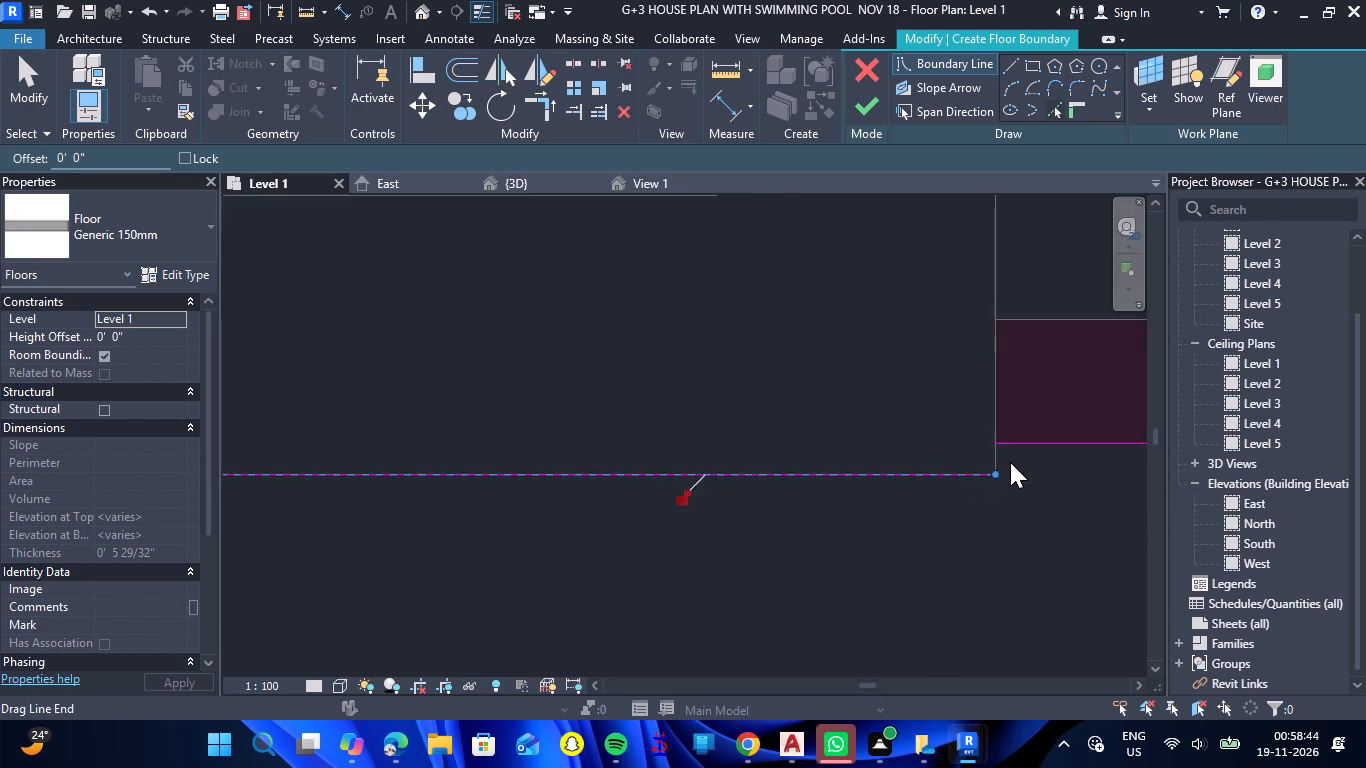
scroll(1010, 462, "up", 2)
left_click(985, 456)
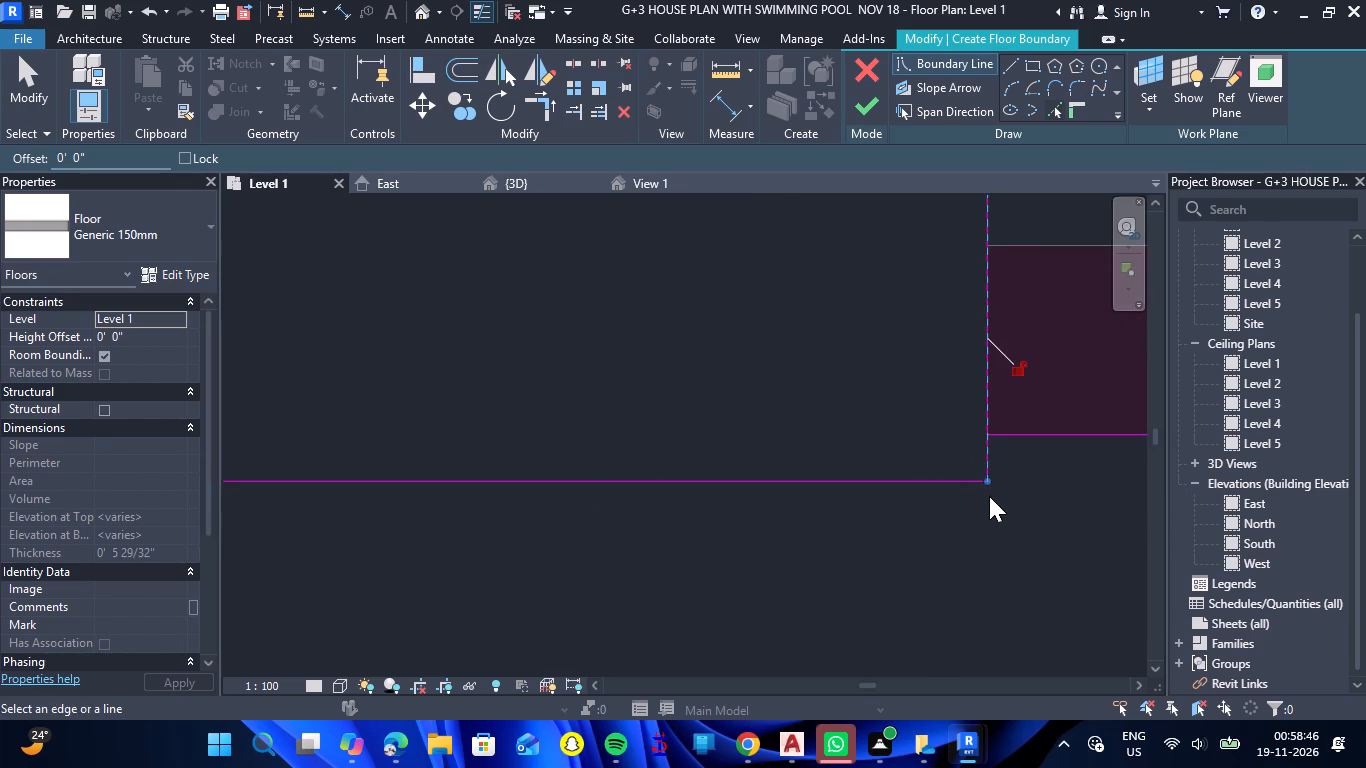
Add the south balcony's east, south and west outer edges to the floor boundary.
scroll(989, 496, "down", 16)
scroll(989, 495, "down", 5)
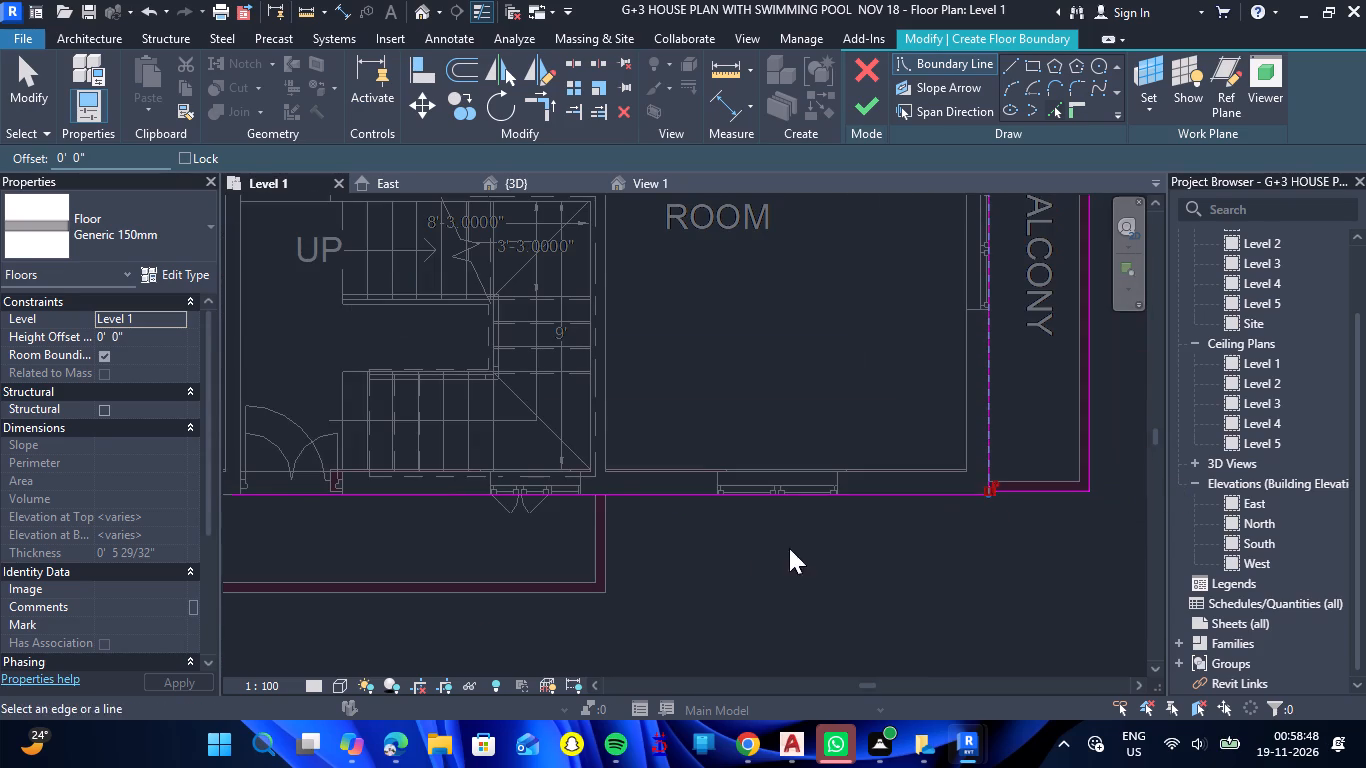
left_click(611, 549)
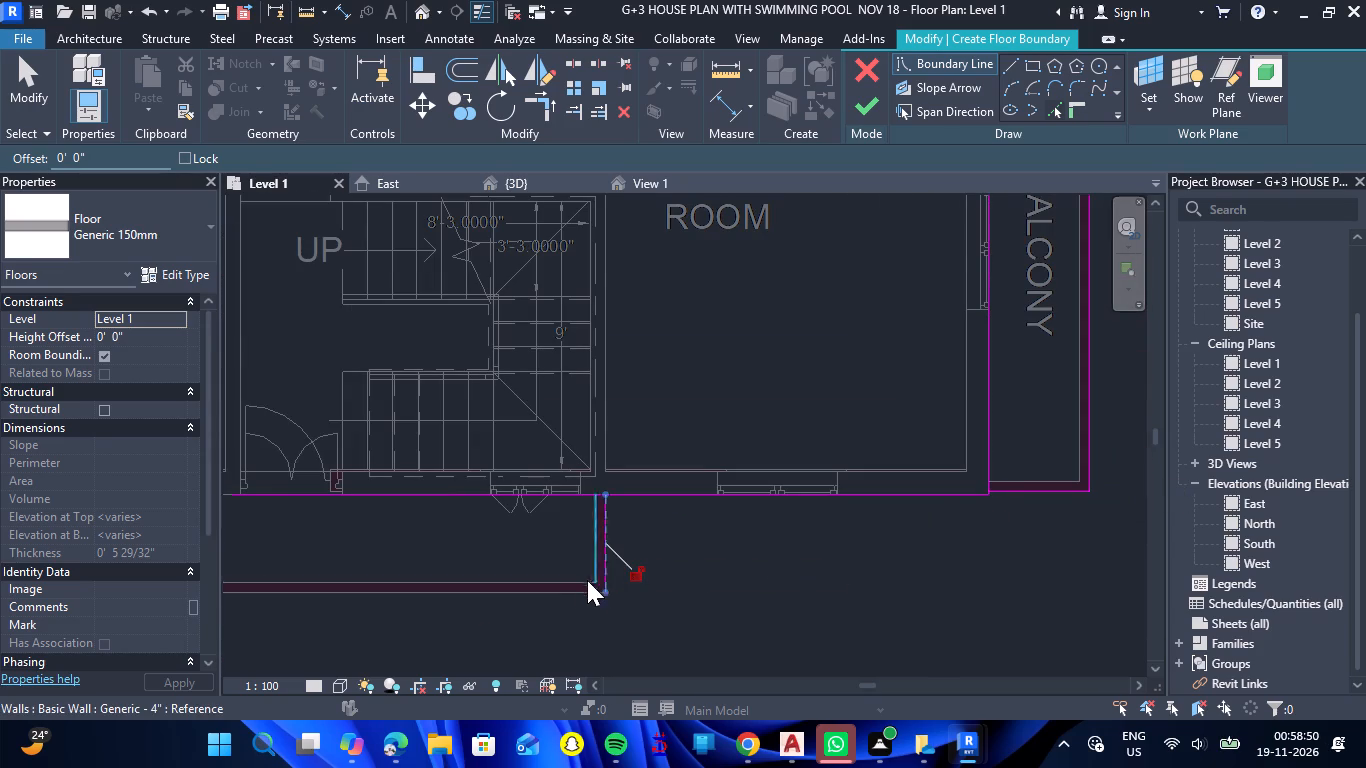
left_click(574, 595)
scroll(408, 589, "down", 11)
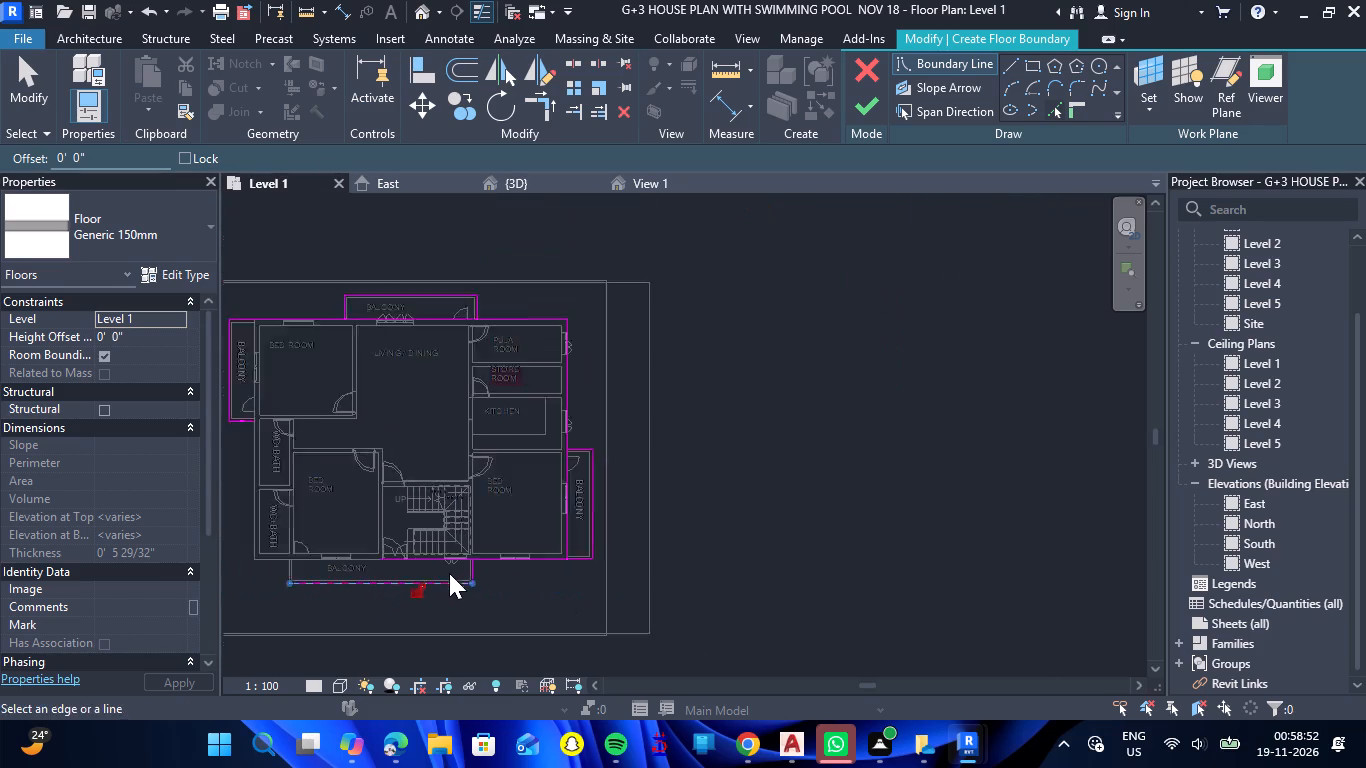
scroll(284, 577, "up", 13)
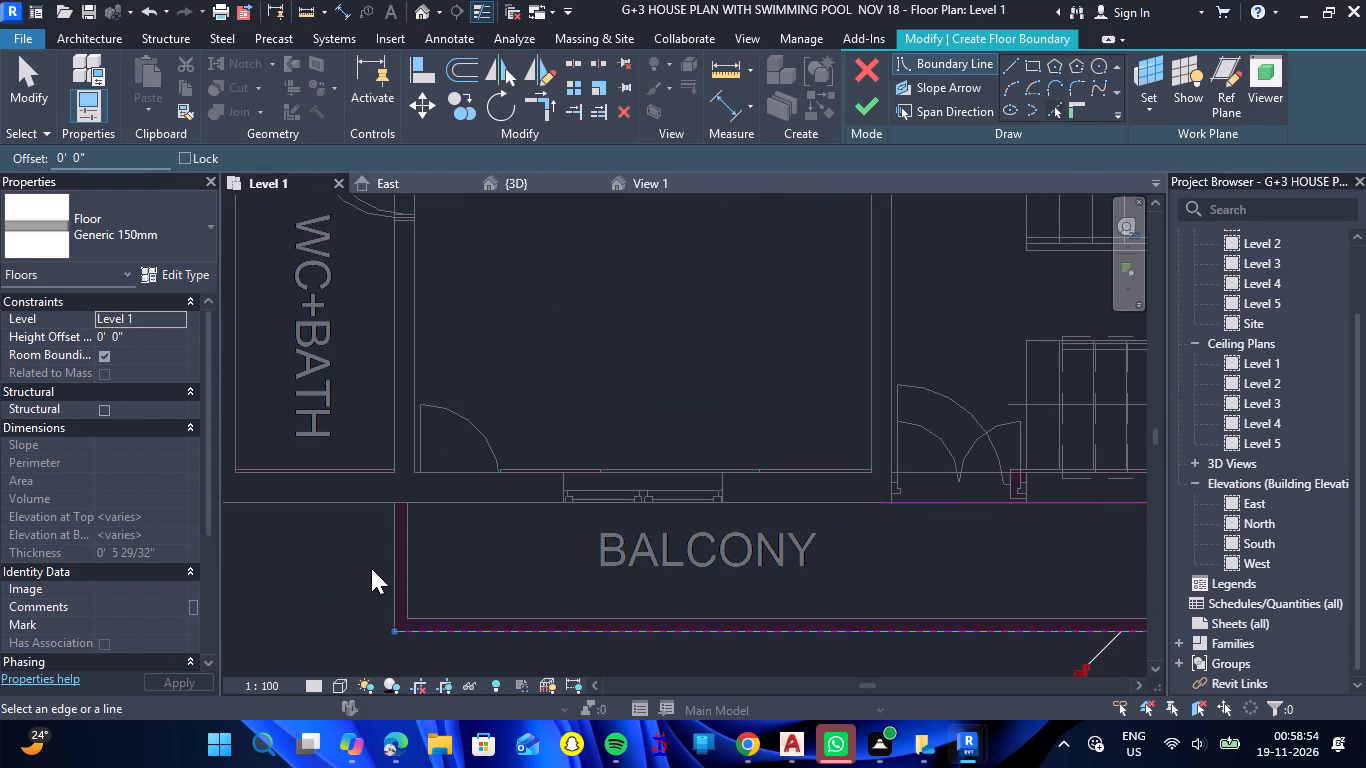
left_click(387, 567)
Add the remaining south exterior edge toward the south-west corner and the house's west exterior edge to the floor boundary.
left_click(338, 504)
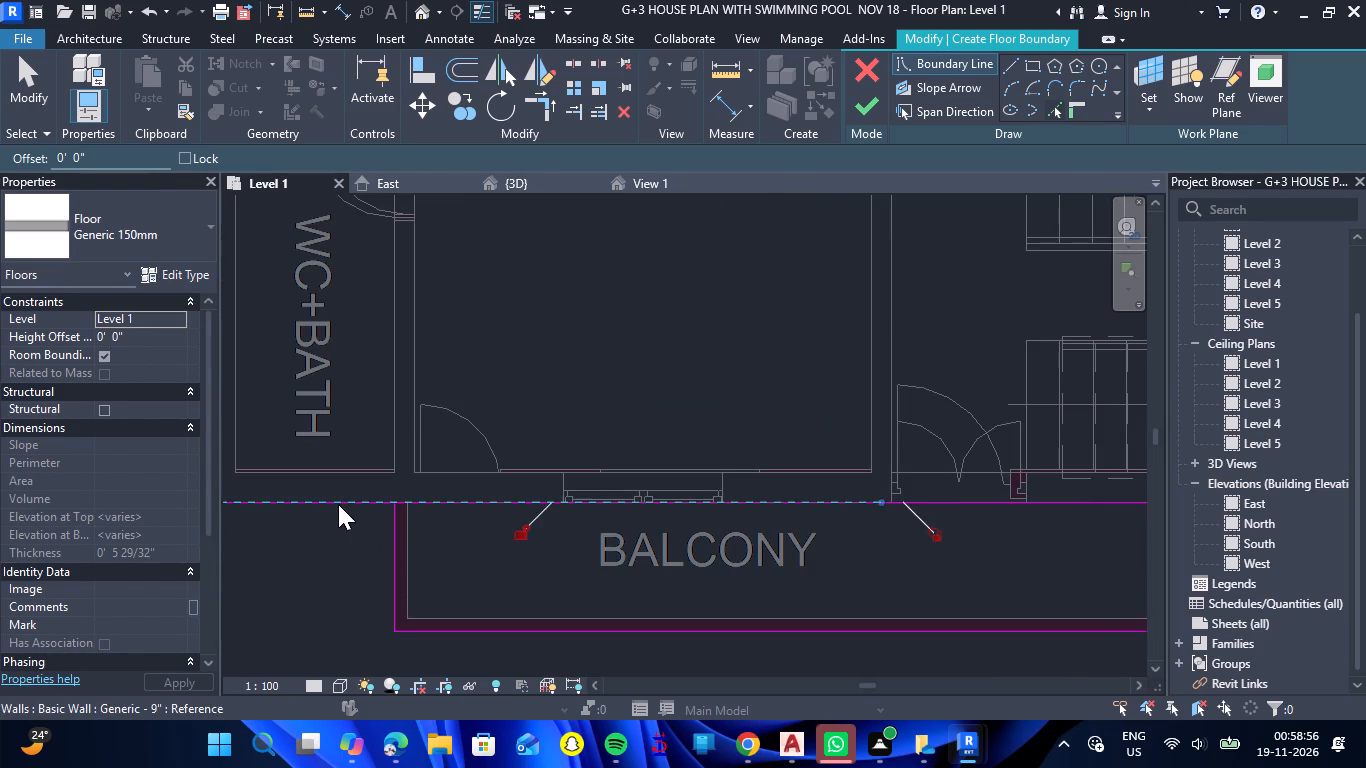
scroll(367, 535, "down", 7)
left_click(301, 500)
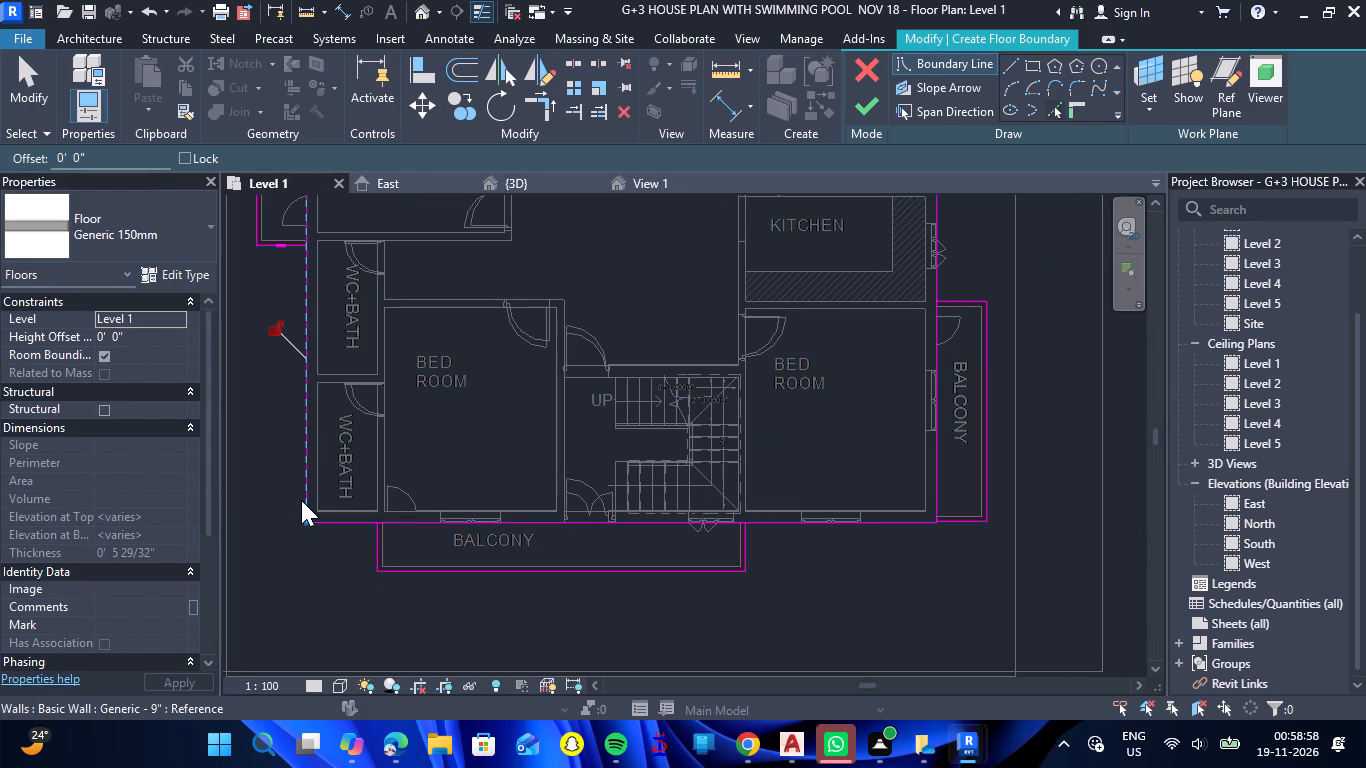
Trim the west balcony's south boundary line and the house's west boundary line to a corner.
scroll(292, 486, "down", 6)
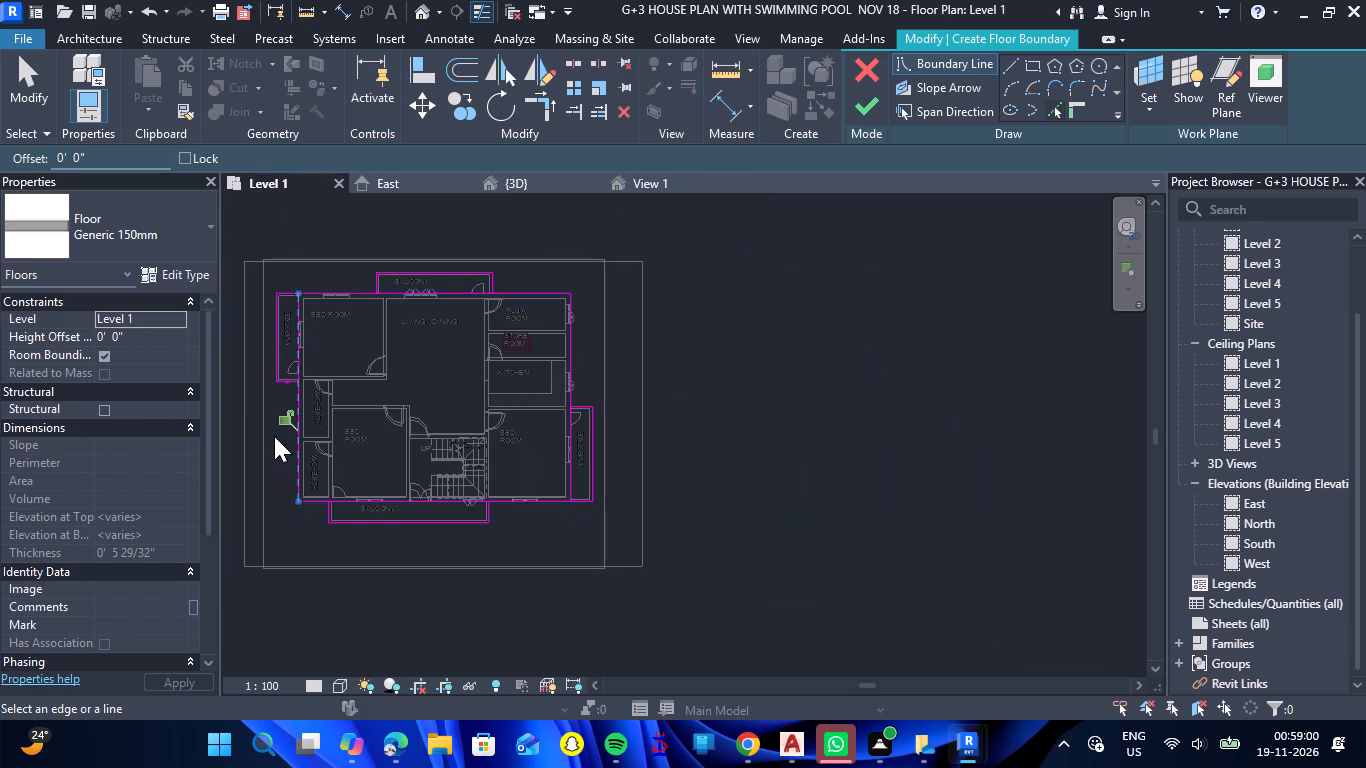
left_click(537, 109)
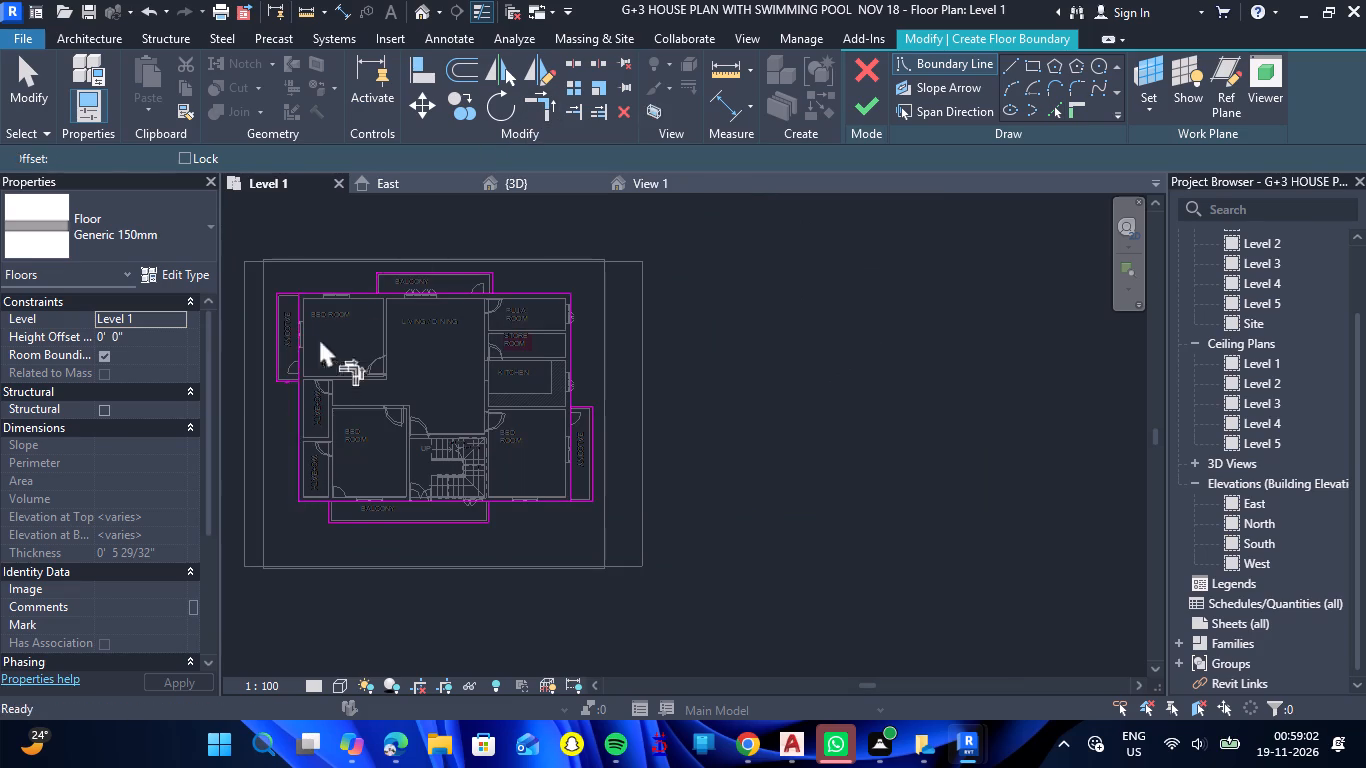
scroll(273, 364, "up", 13)
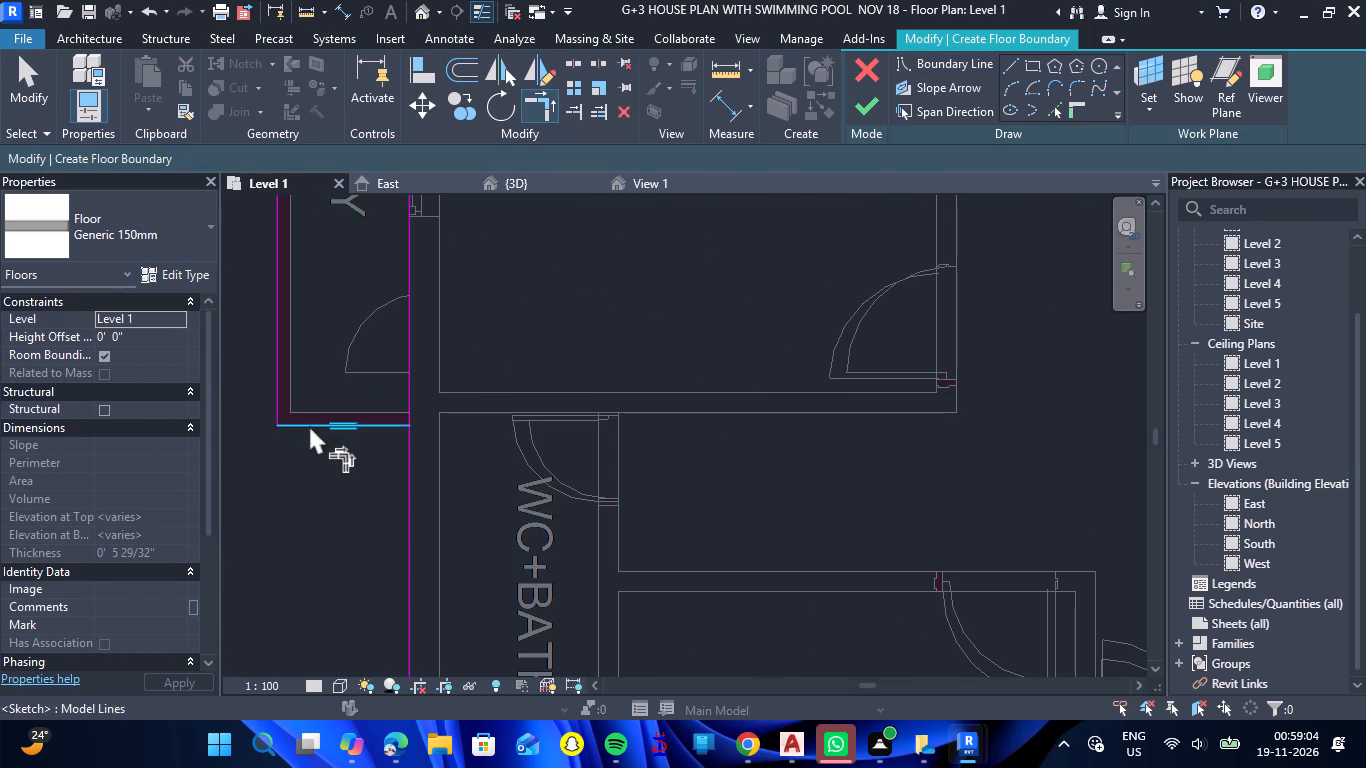
left_click(309, 425)
left_click(405, 488)
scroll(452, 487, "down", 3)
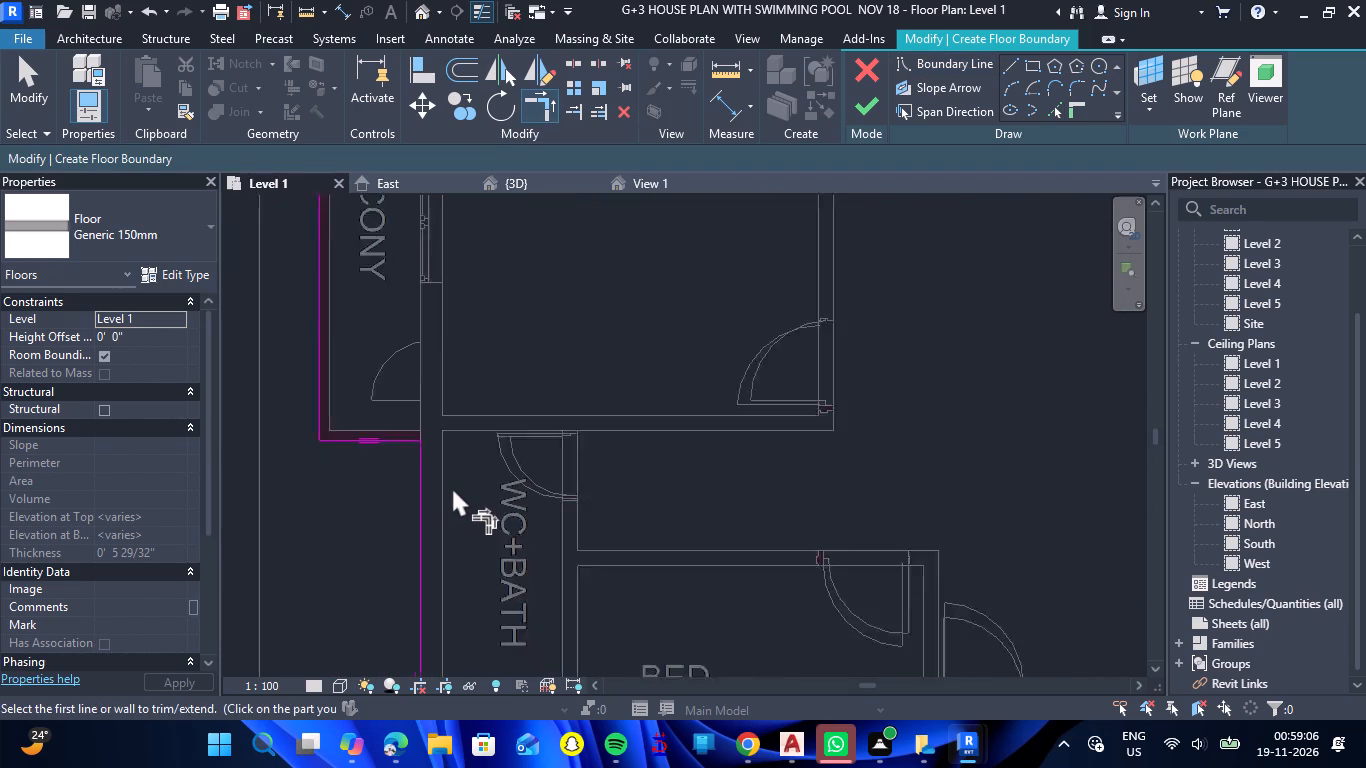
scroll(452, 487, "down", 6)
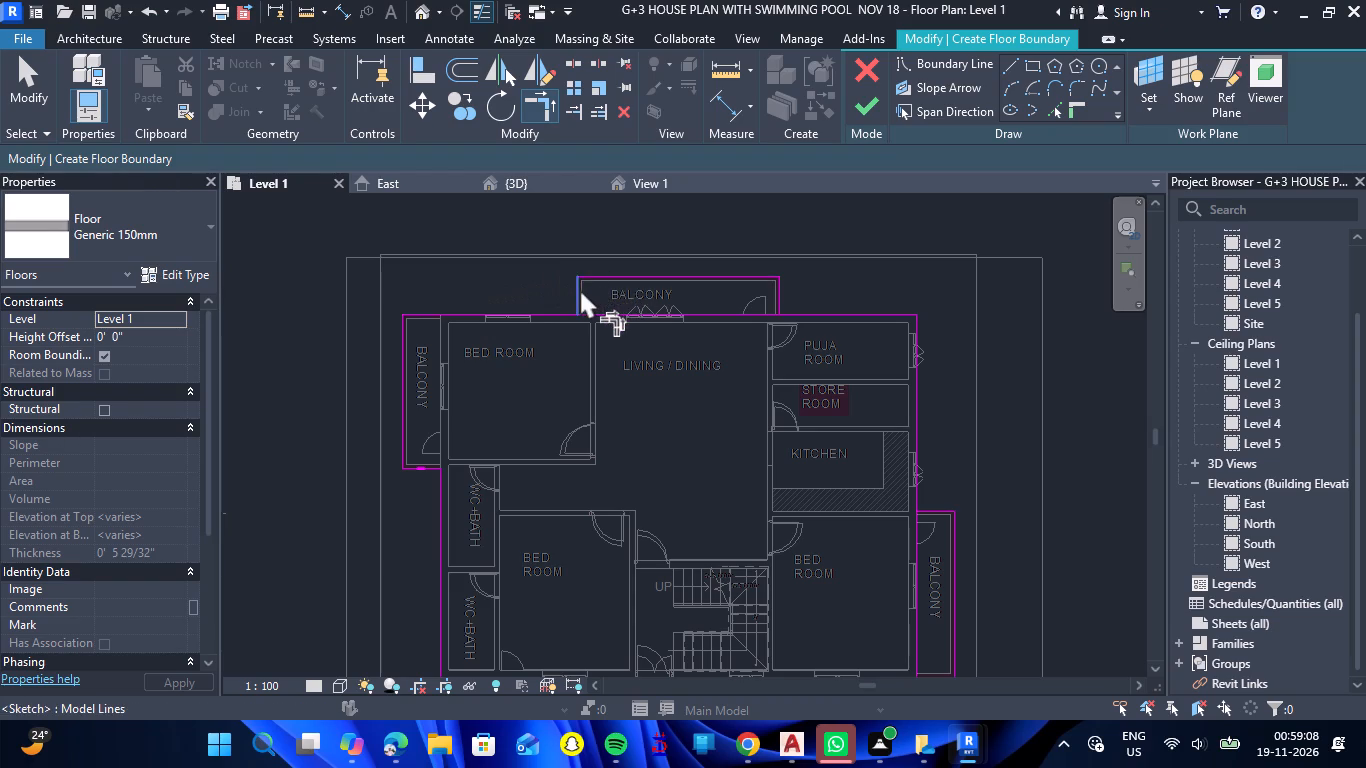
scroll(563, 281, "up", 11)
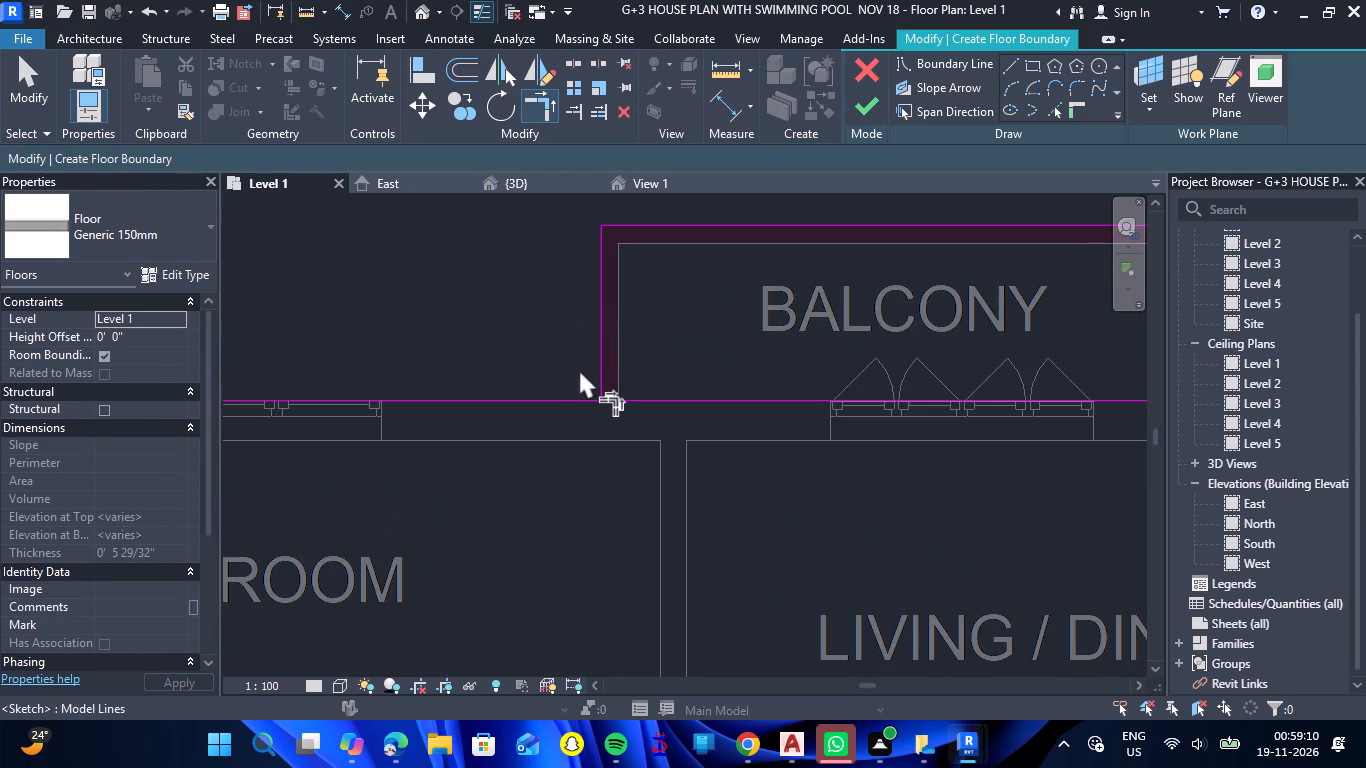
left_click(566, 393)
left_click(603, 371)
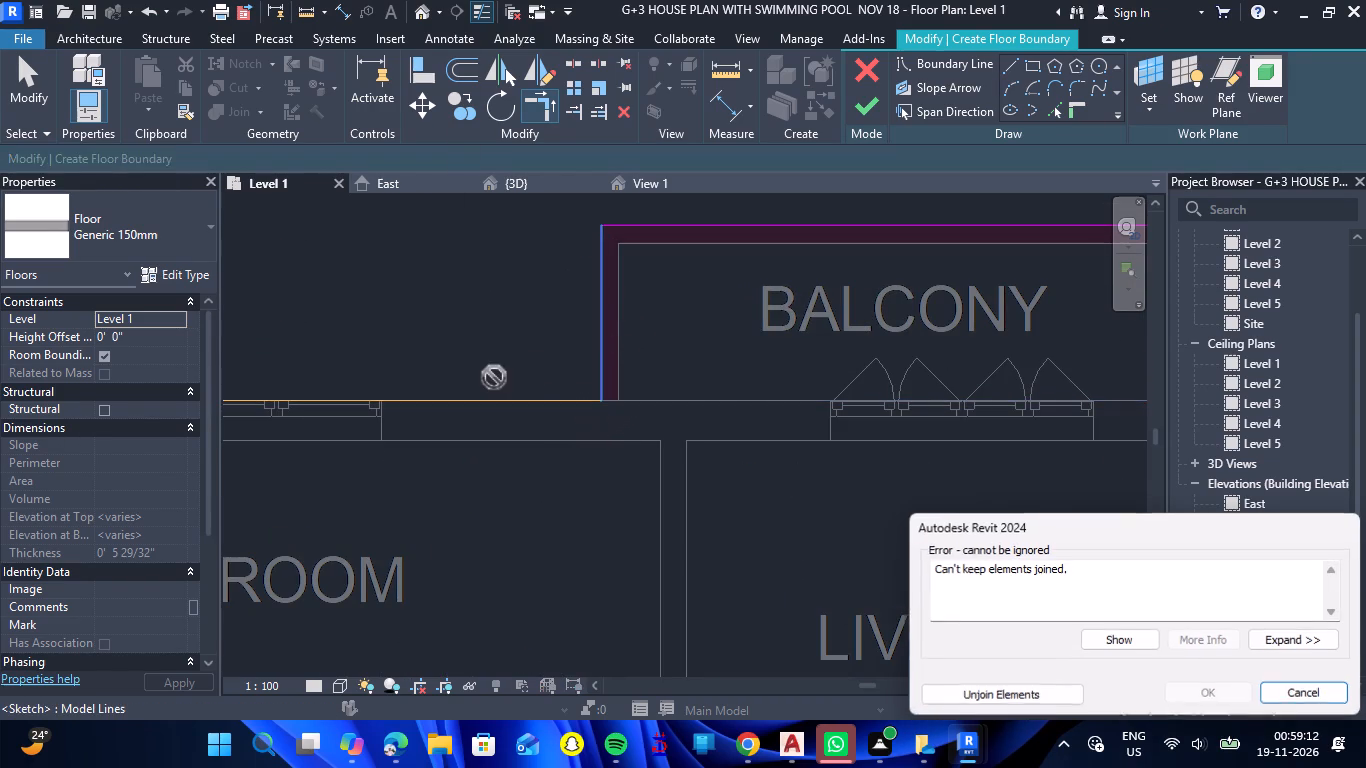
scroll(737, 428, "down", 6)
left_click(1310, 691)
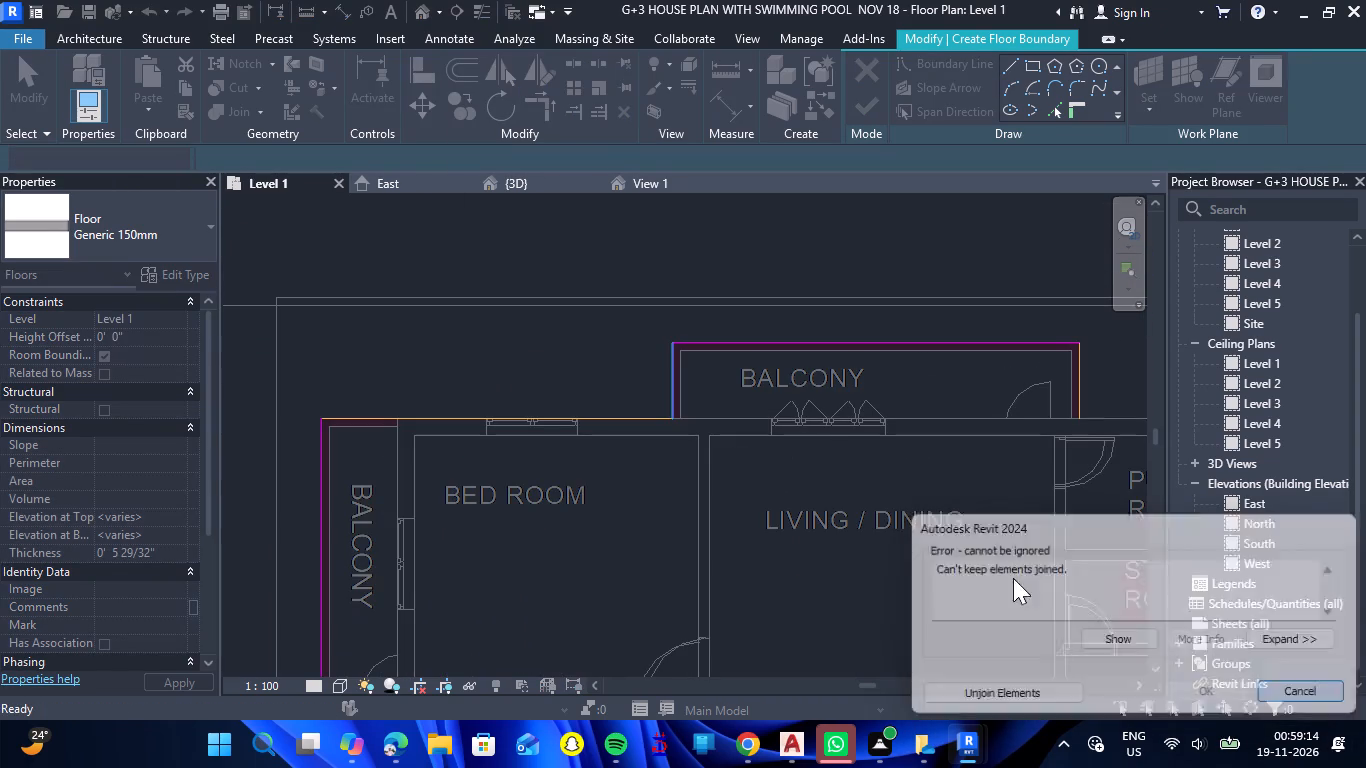
Trim the house's north boundary line to a corner with the north balcony's west boundary line, unjoining the elements.
scroll(878, 479, "down", 12)
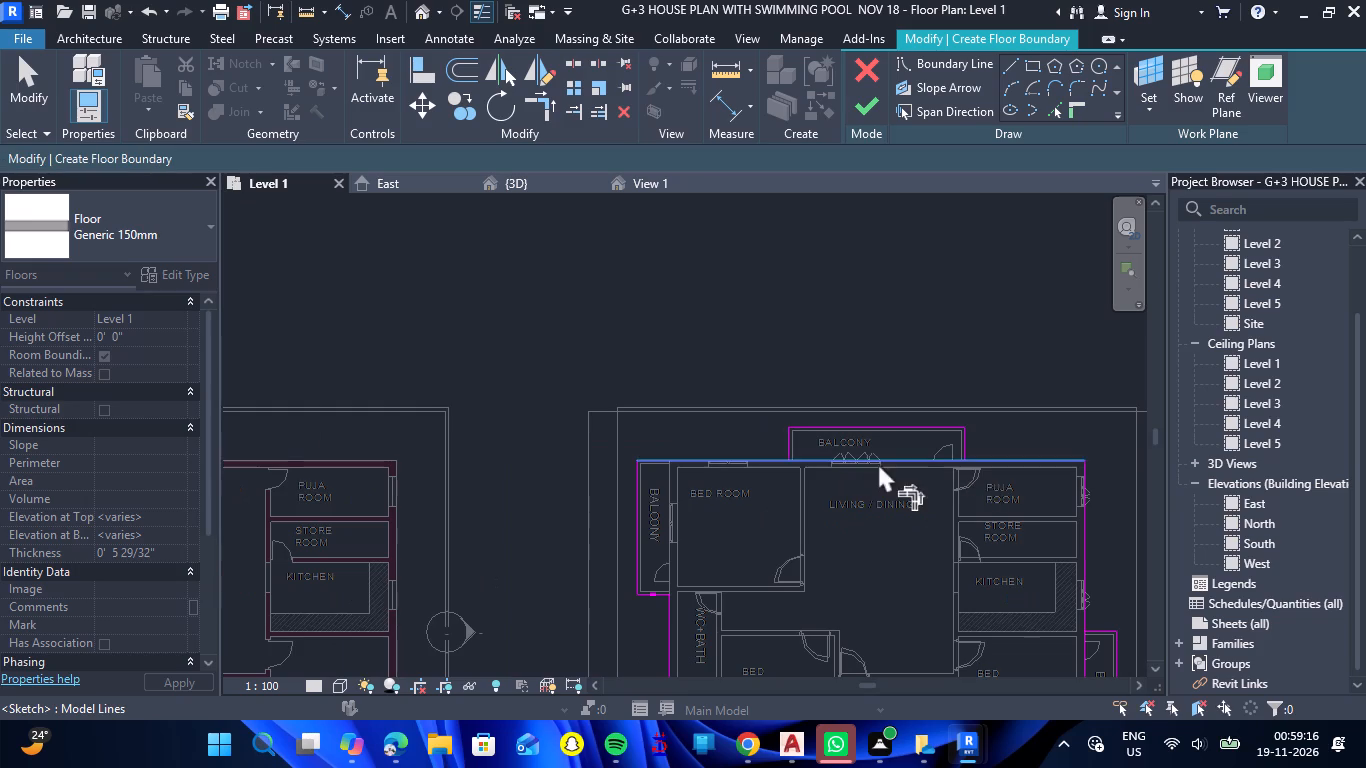
scroll(877, 464, "up", 7)
left_click(586, 451)
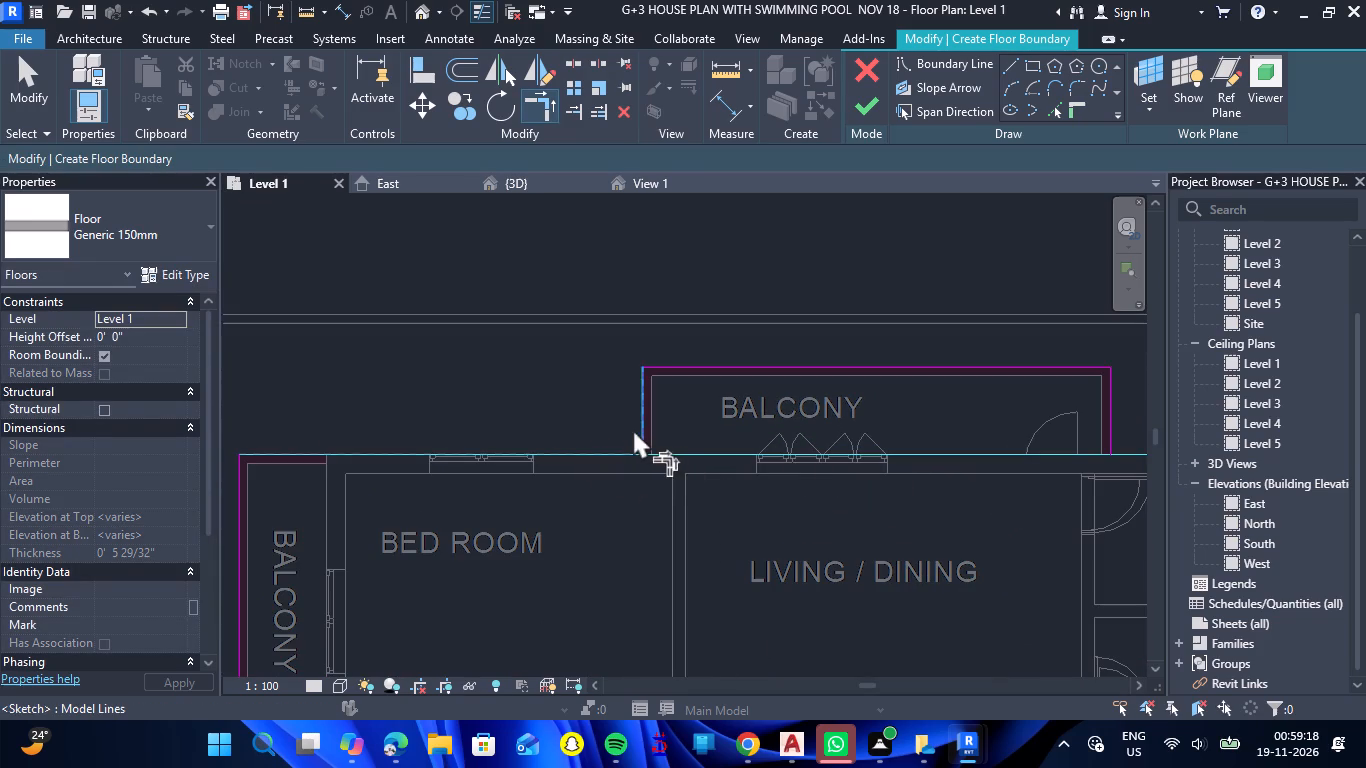
left_click(640, 427)
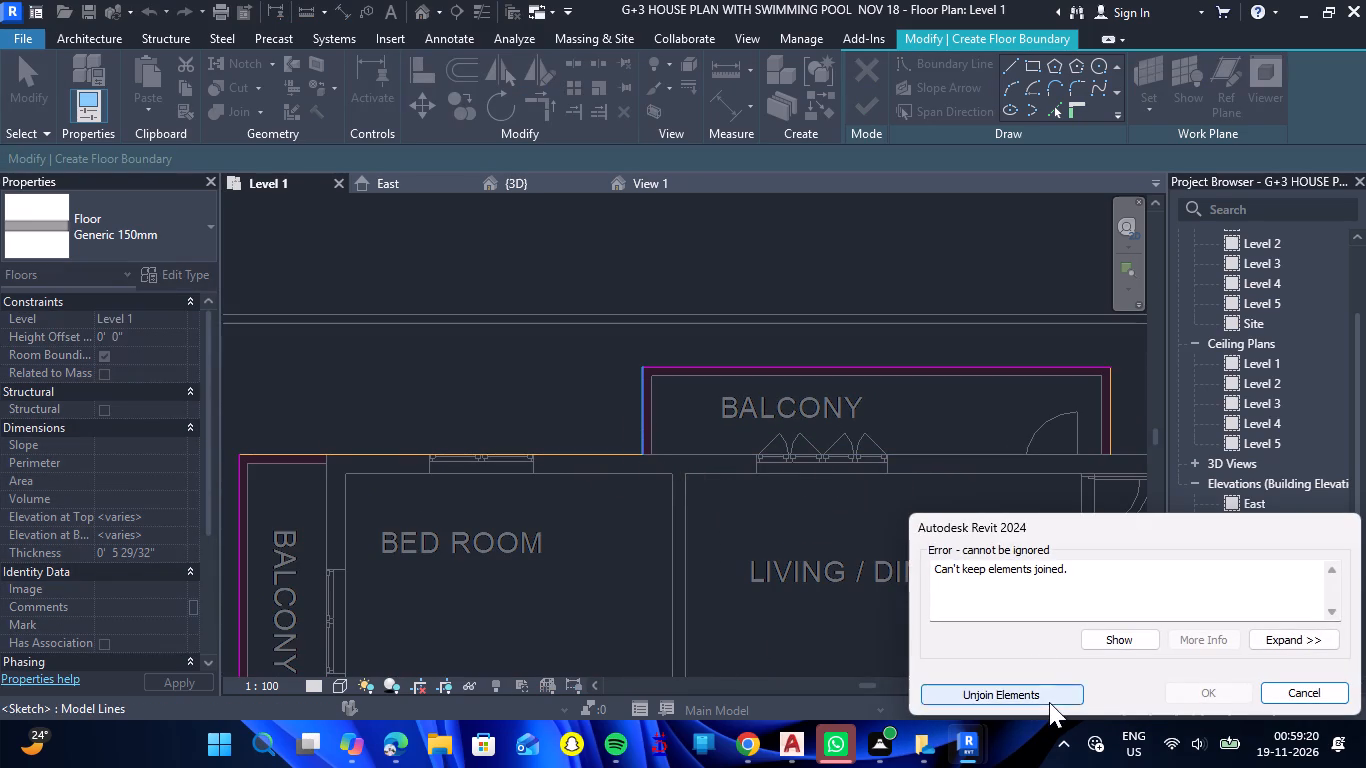
left_click(1049, 702)
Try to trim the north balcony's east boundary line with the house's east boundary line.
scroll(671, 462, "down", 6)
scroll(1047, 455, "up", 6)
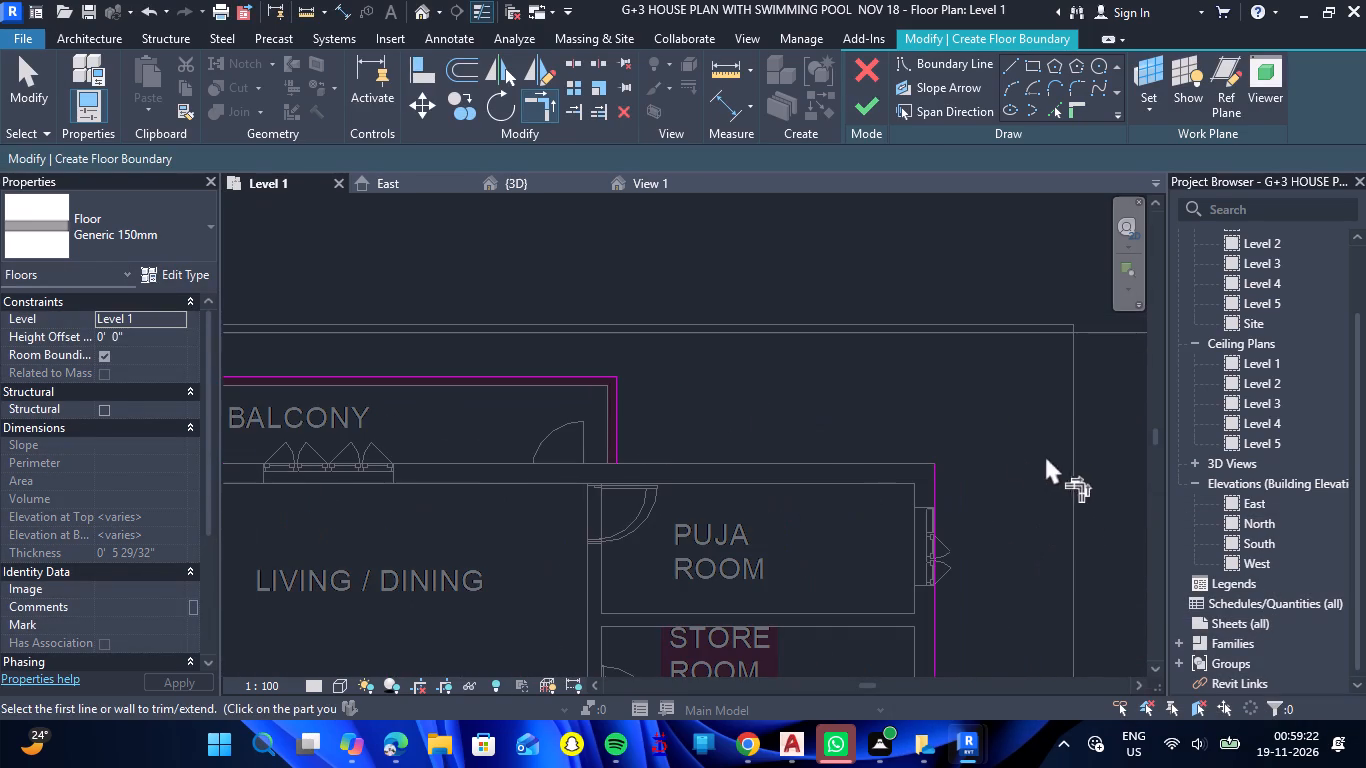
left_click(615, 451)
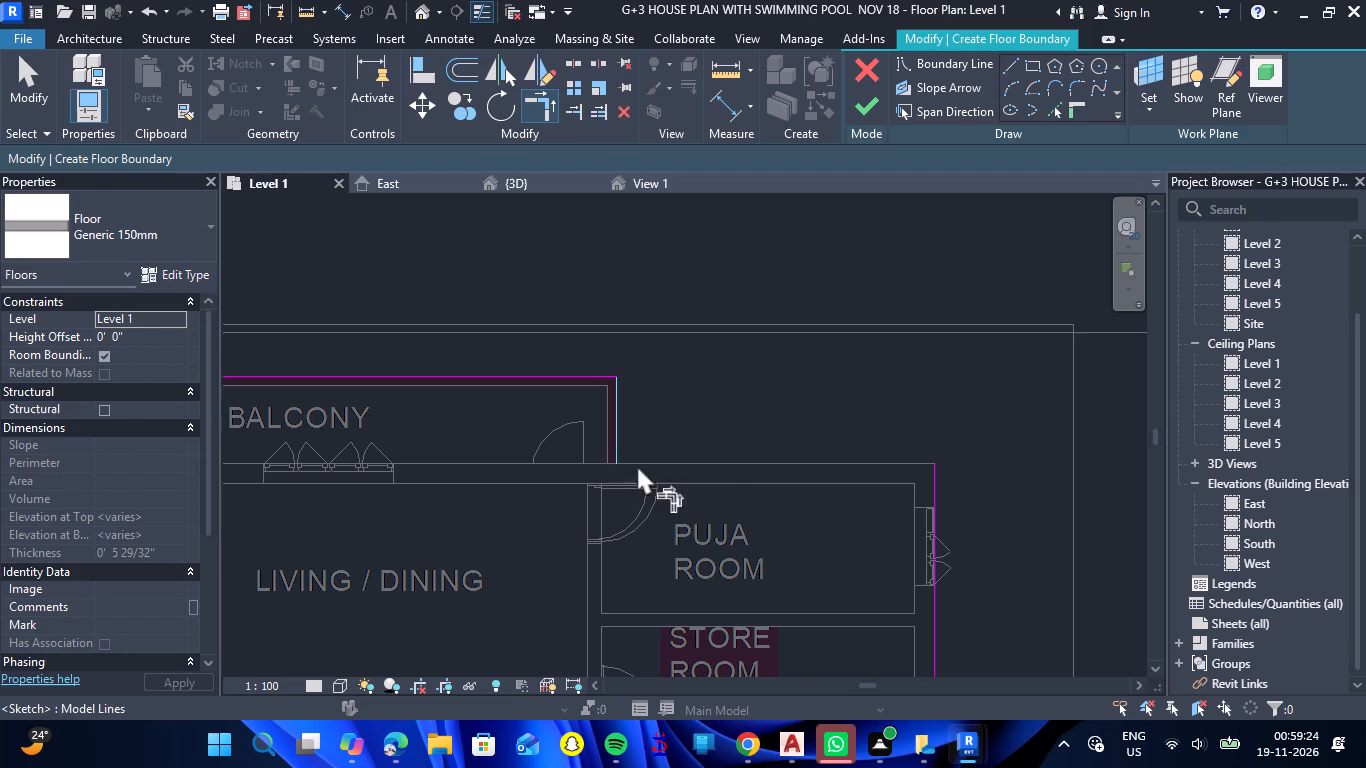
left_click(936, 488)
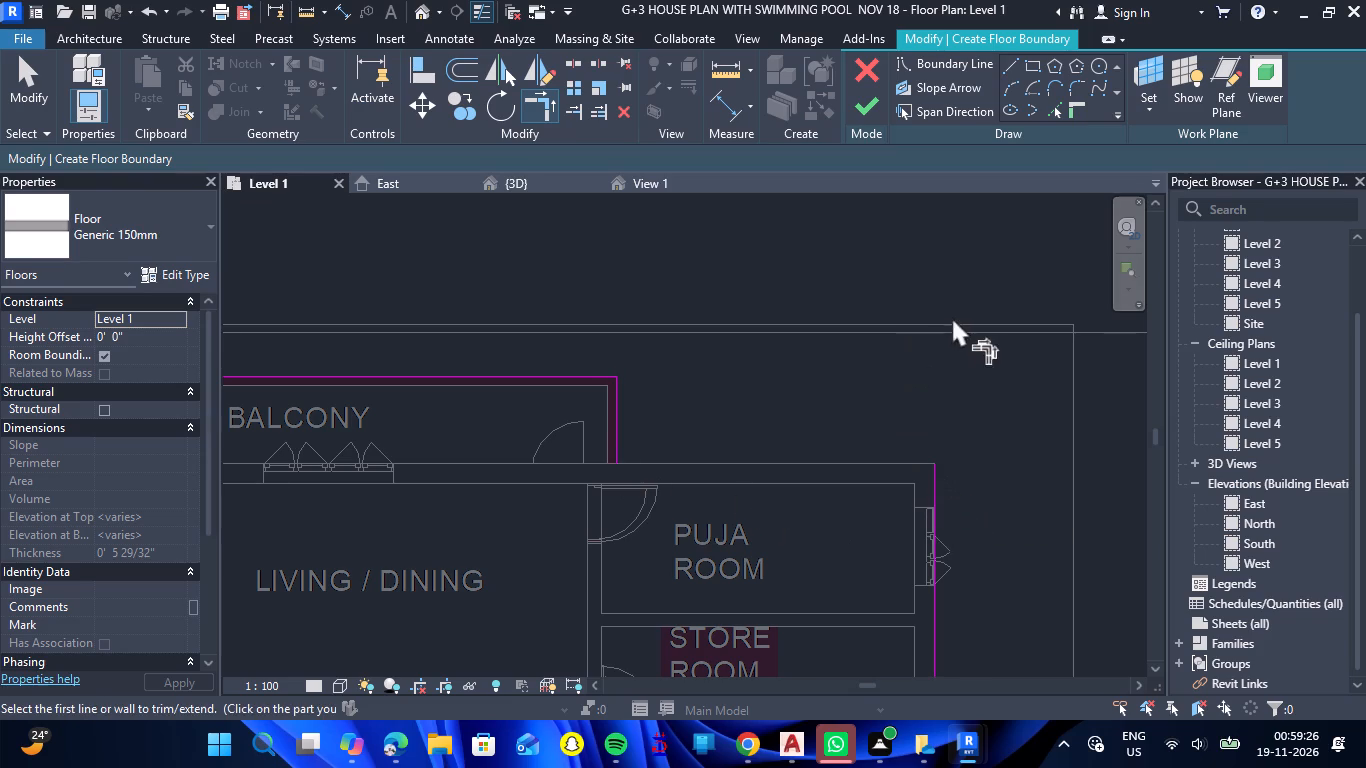
Draw a straight boundary line along the north exterior wall from the north balcony's south-east corner to the house's north-east corner.
left_click(1004, 74)
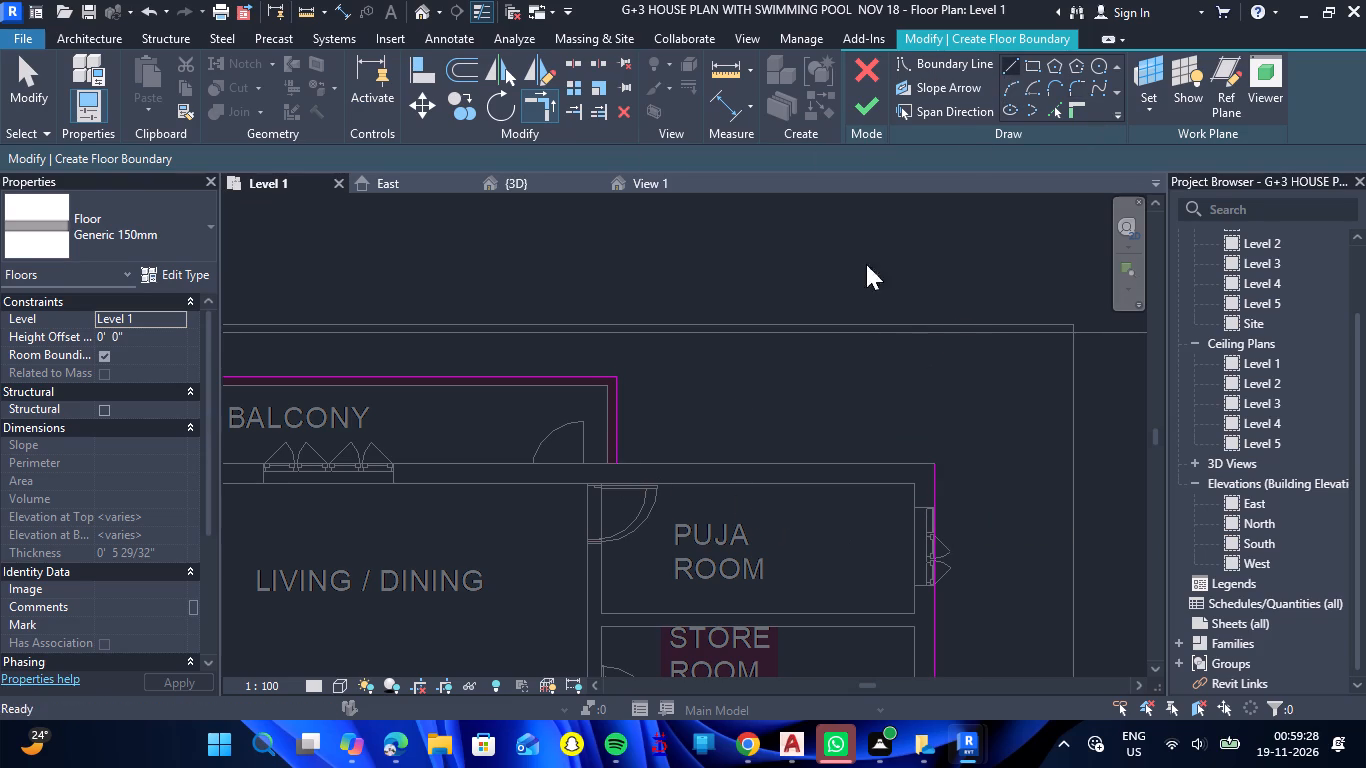
left_click(619, 462)
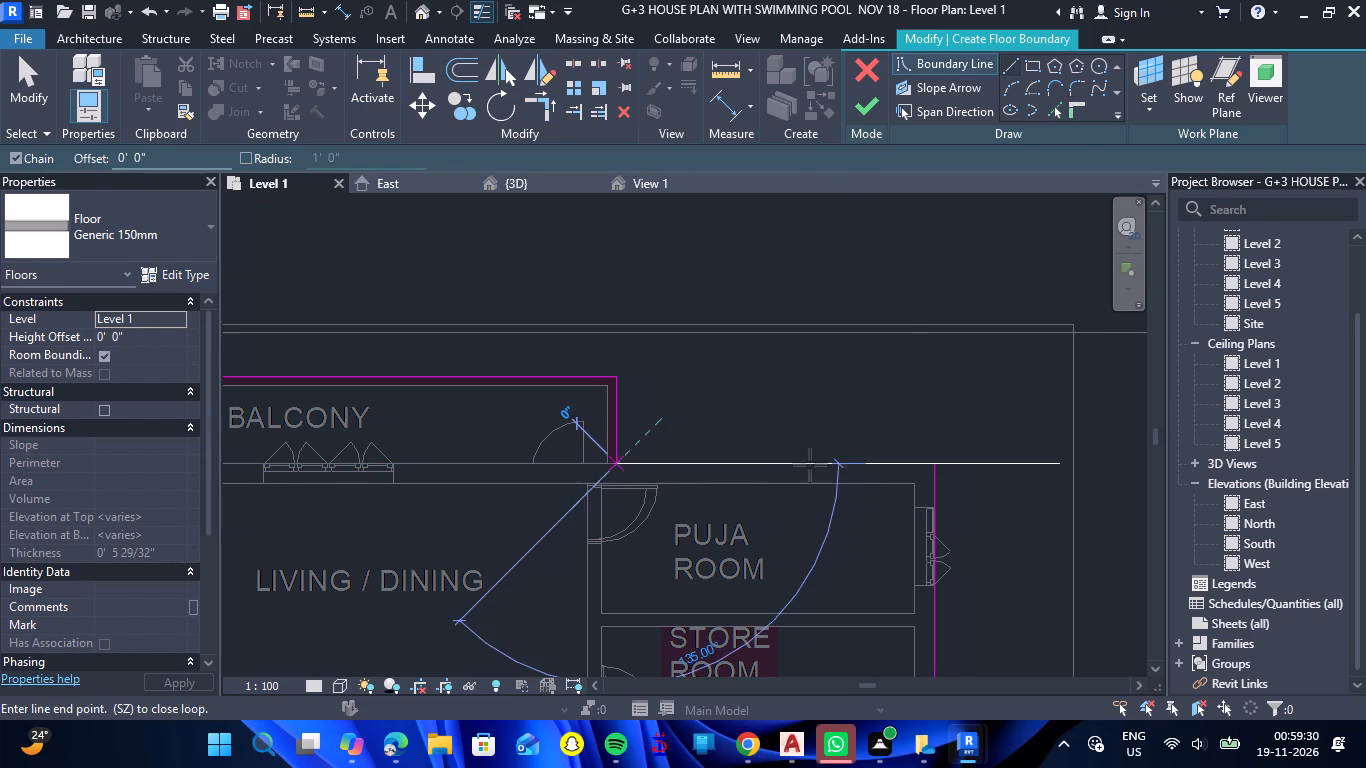
left_click(938, 462)
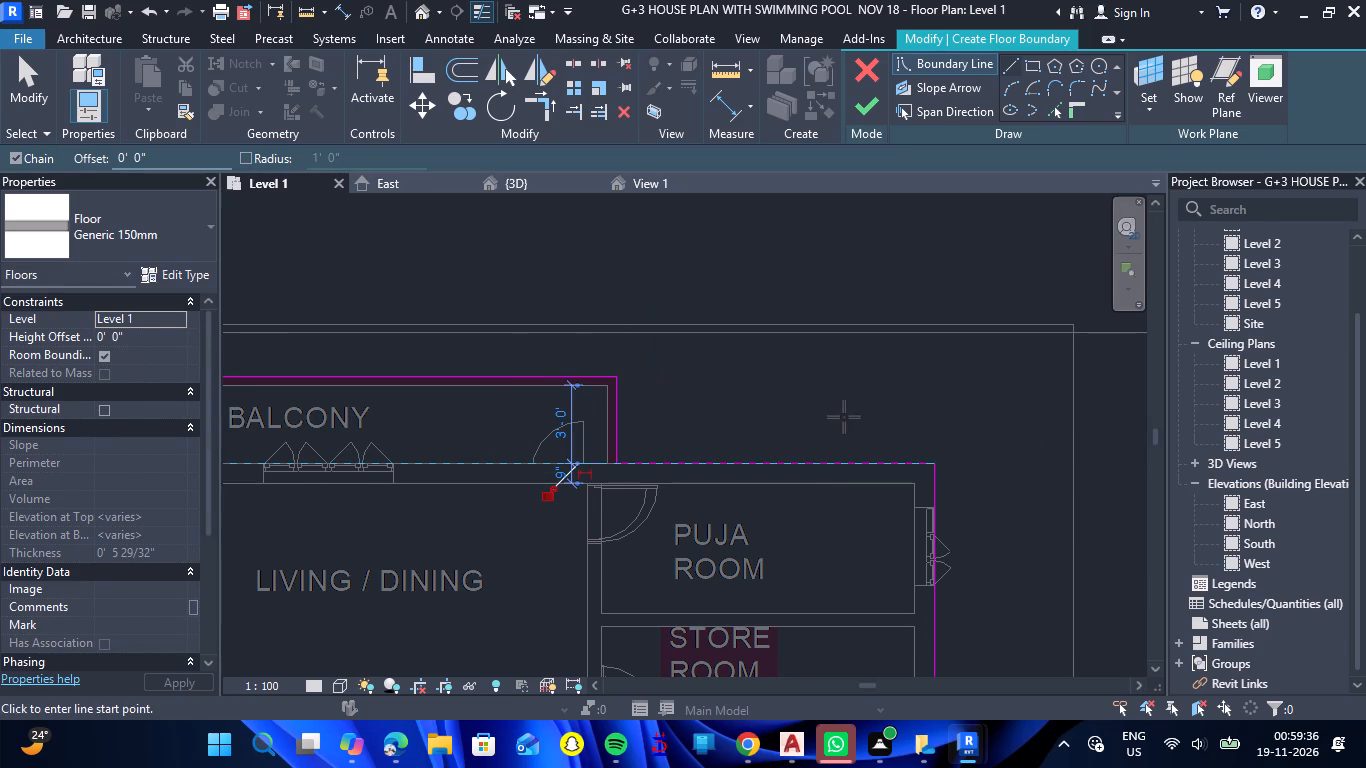
scroll(844, 417, "down", 5)
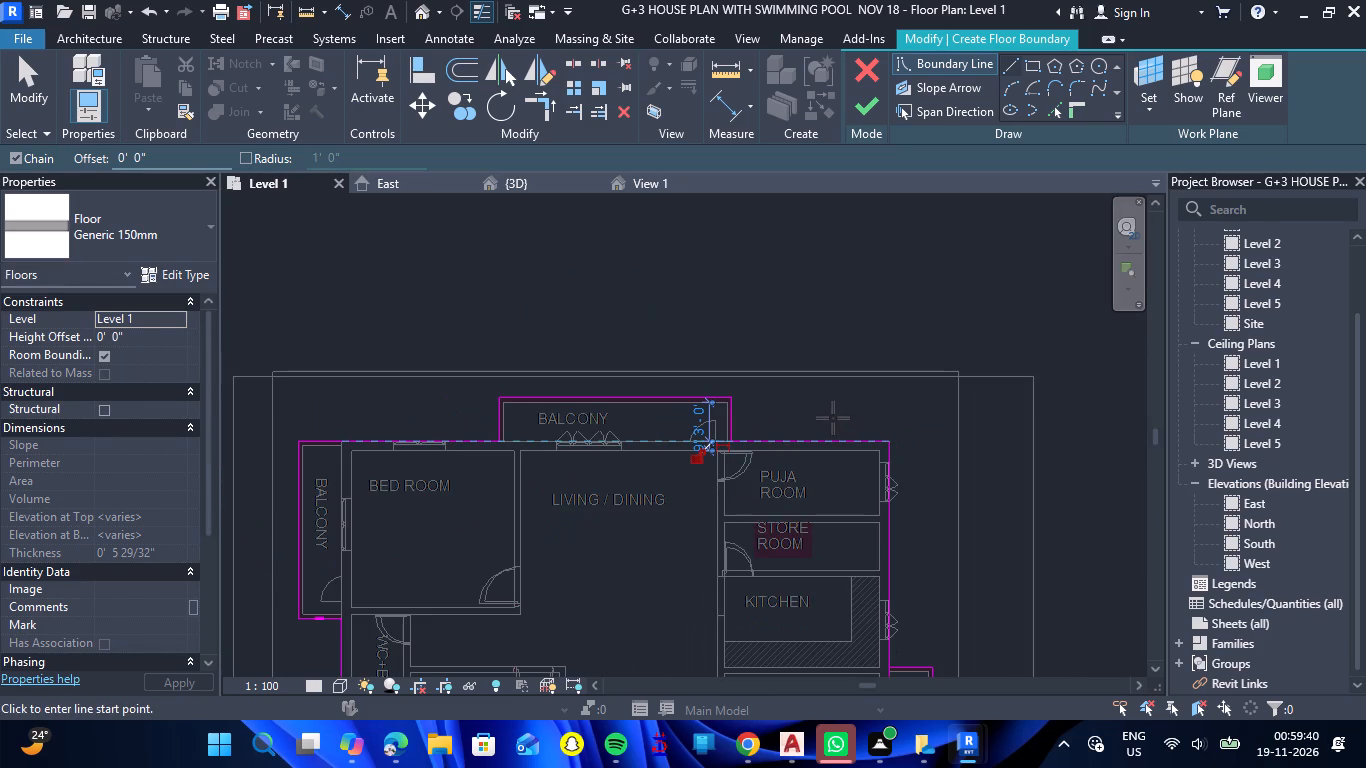
scroll(833, 418, "down", 7)
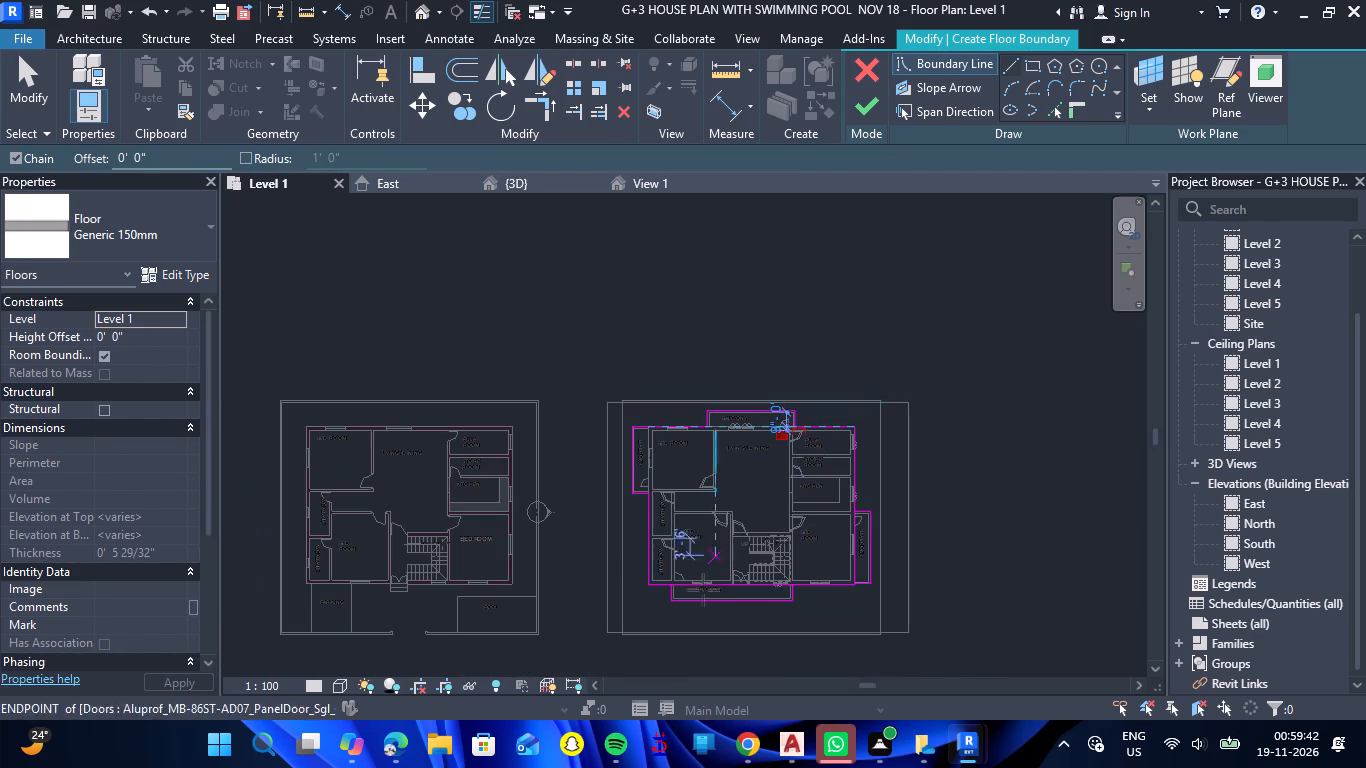
Trim the house's east boundary line to a corner with the east balcony's north boundary line.
key("Escape")
key("Escape")
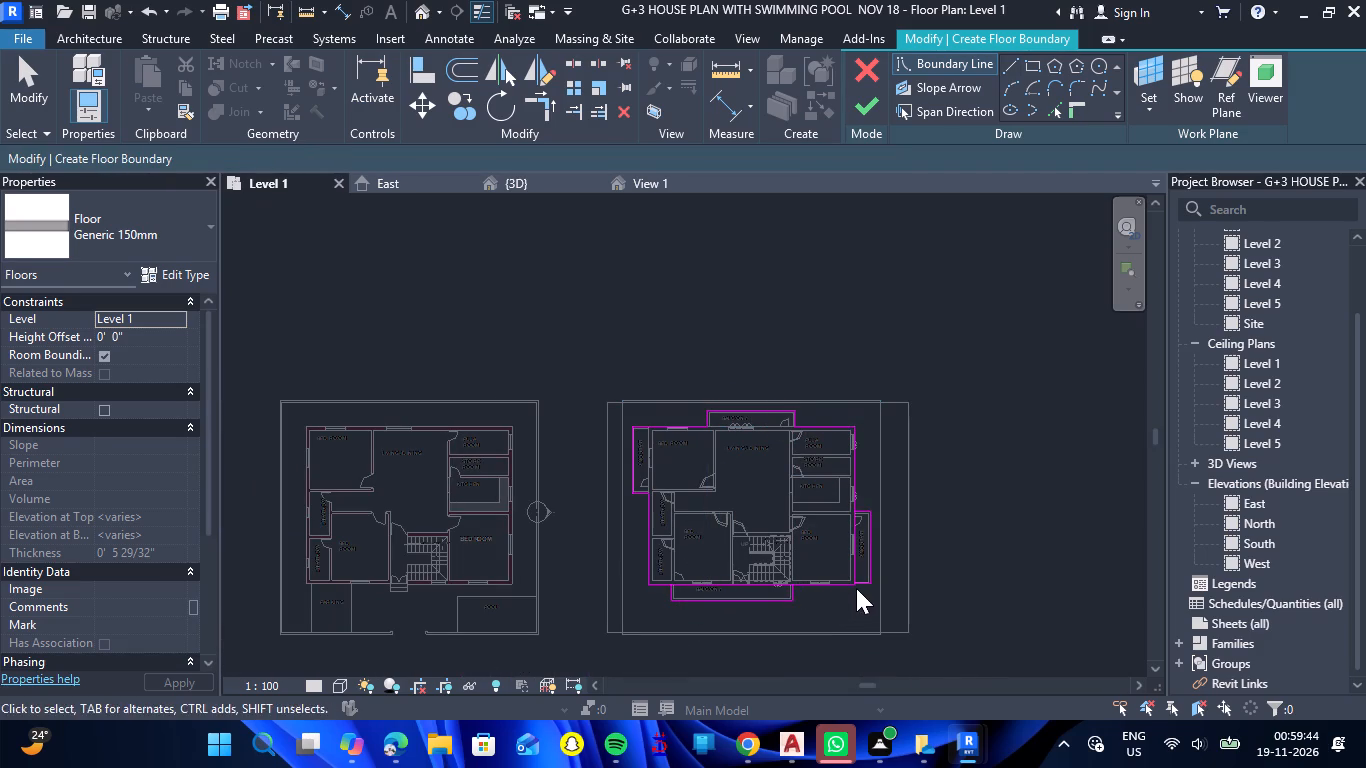
scroll(839, 436, "up", 6)
scroll(894, 505, "down", 4)
scroll(902, 588, "up", 6)
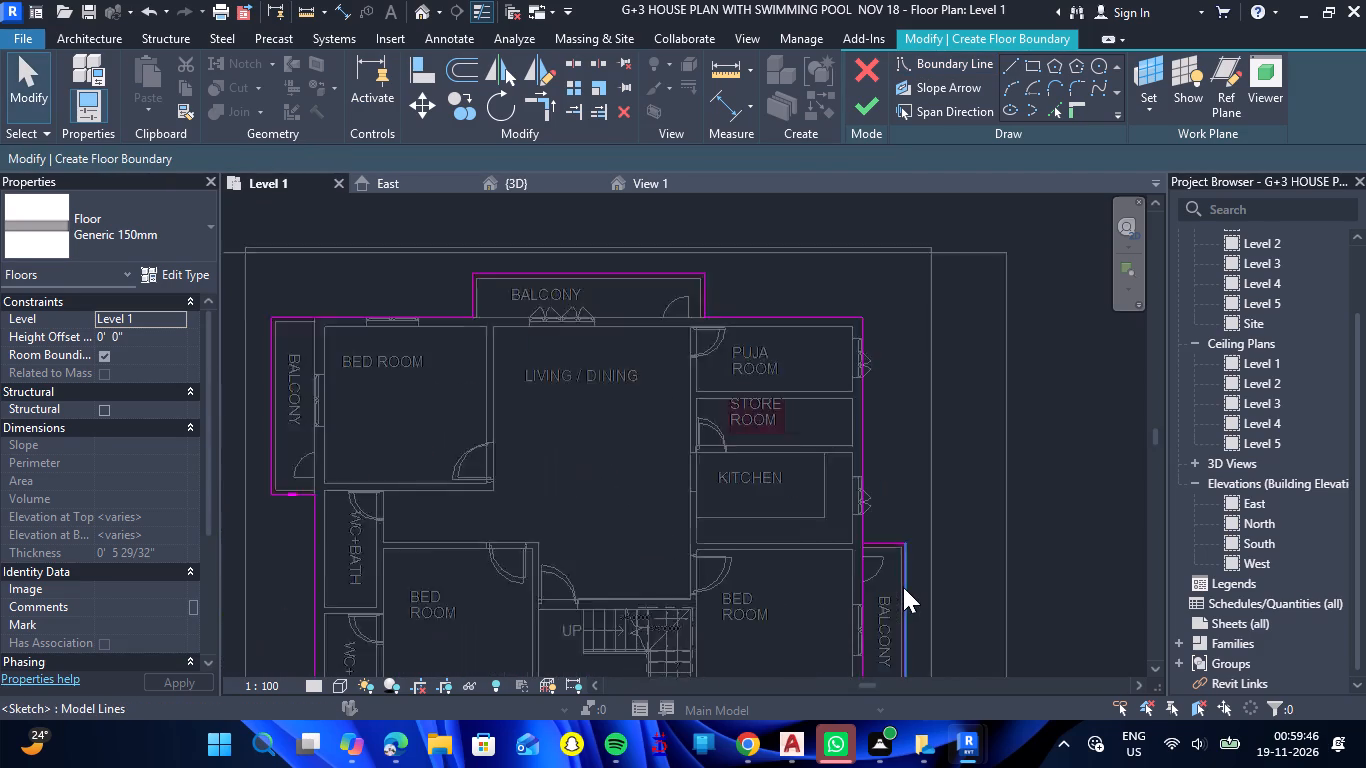
scroll(903, 587, "up", 1)
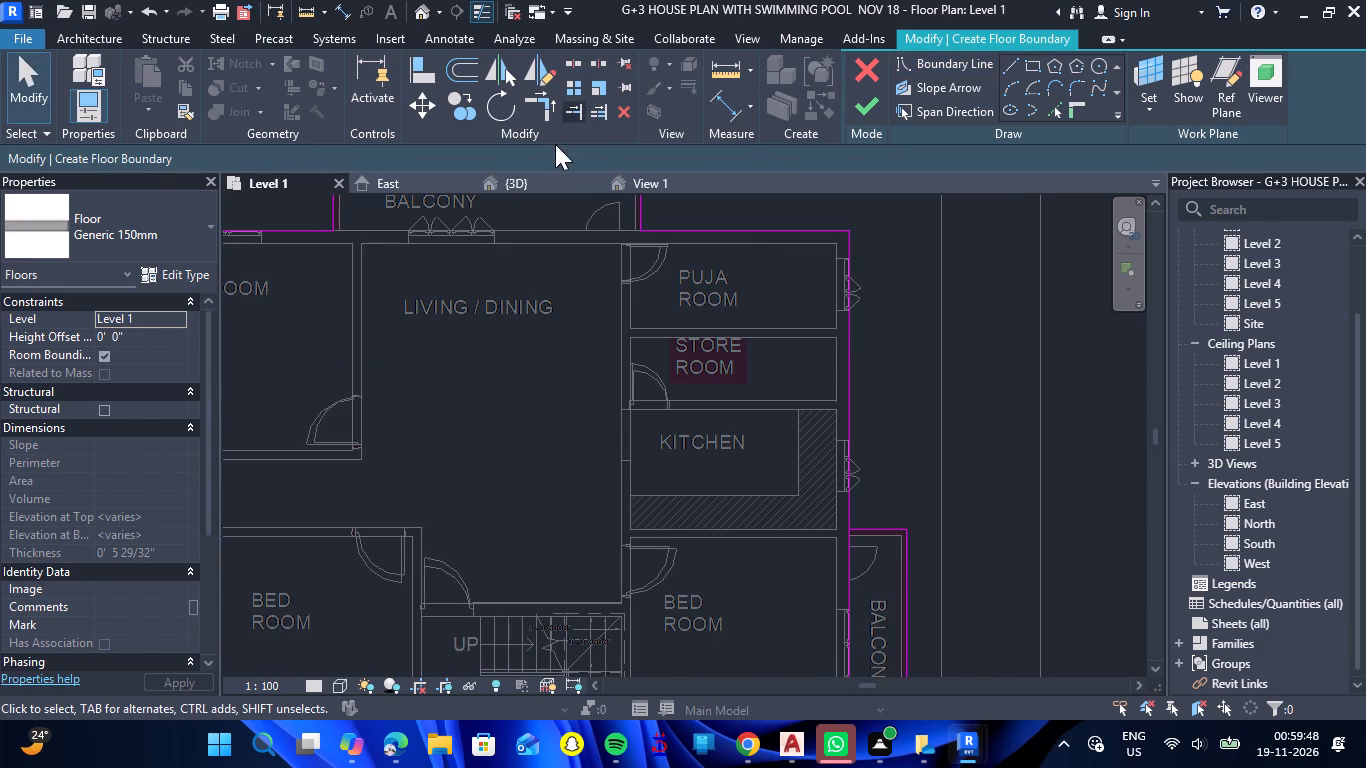
left_click(546, 109)
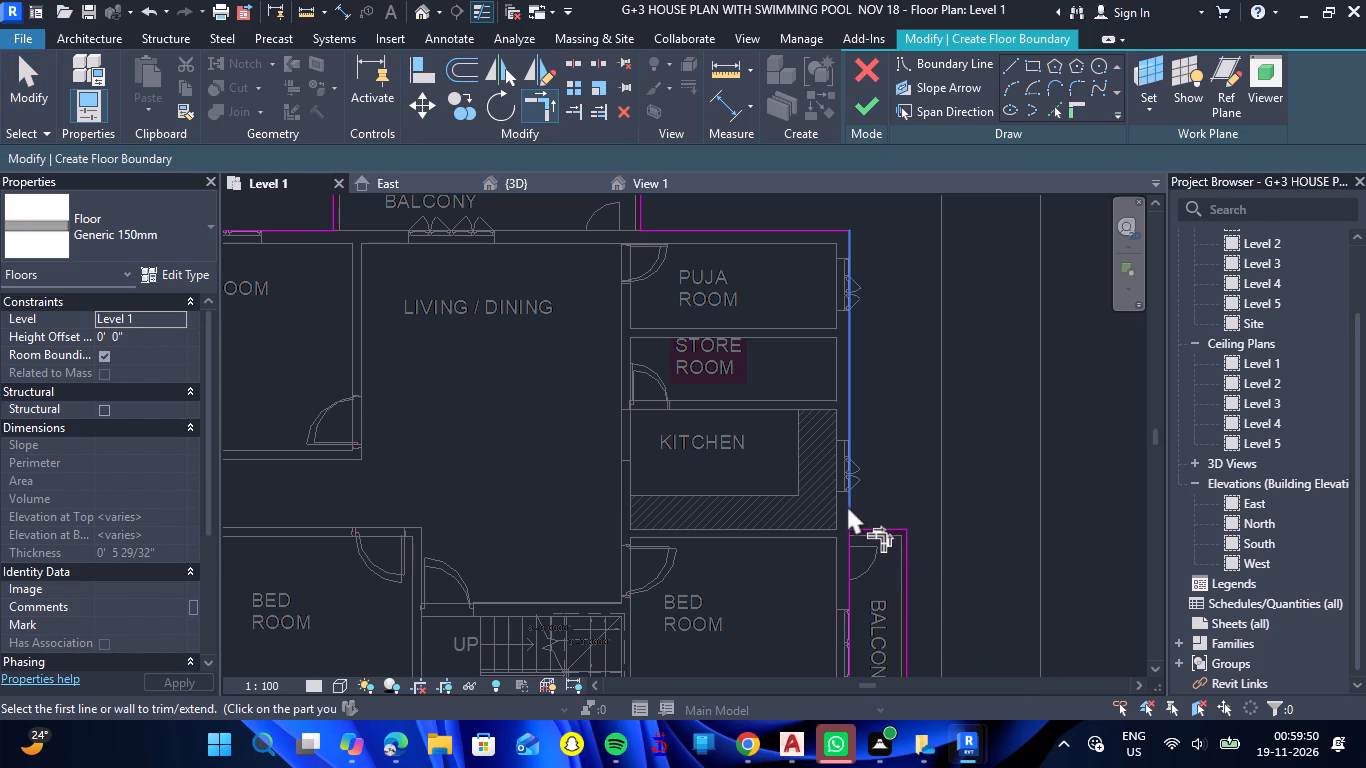
left_click(847, 505)
left_click(892, 526)
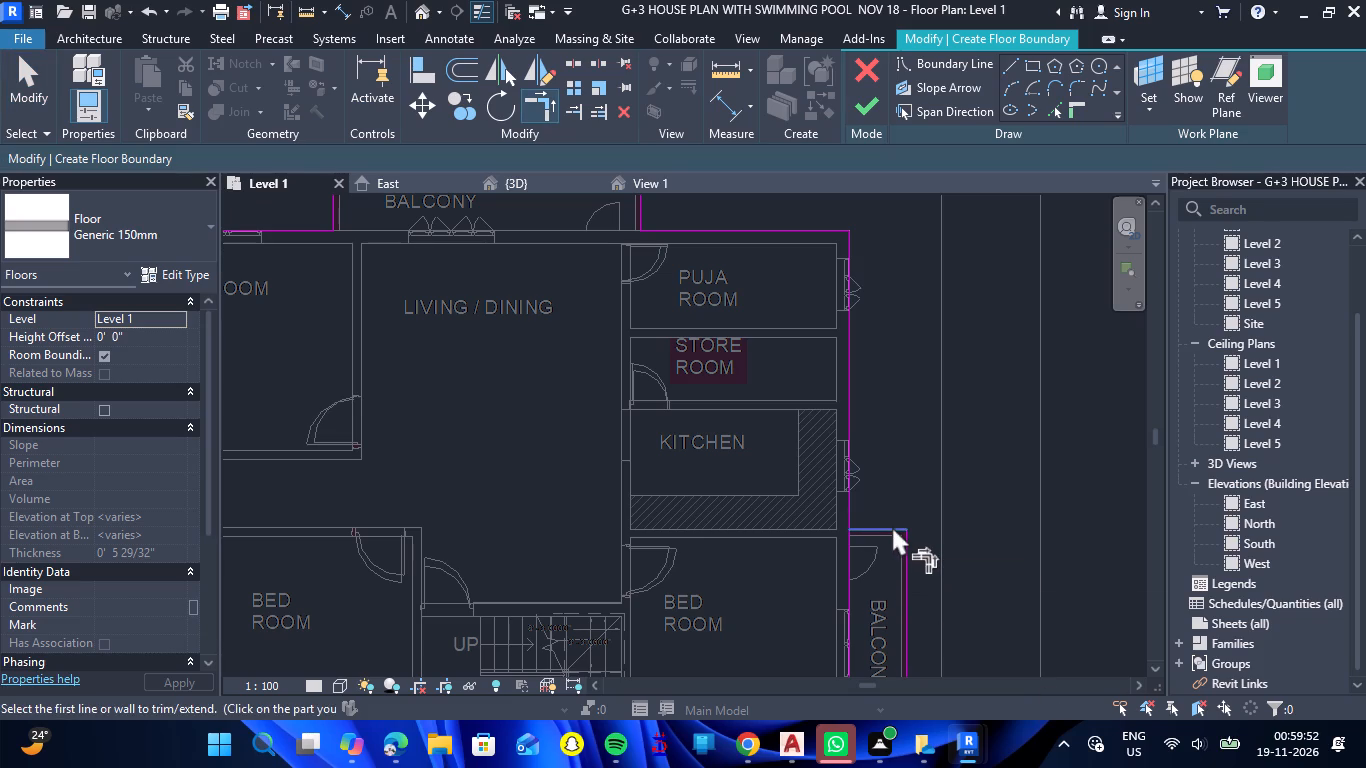
scroll(892, 526, "up", 3)
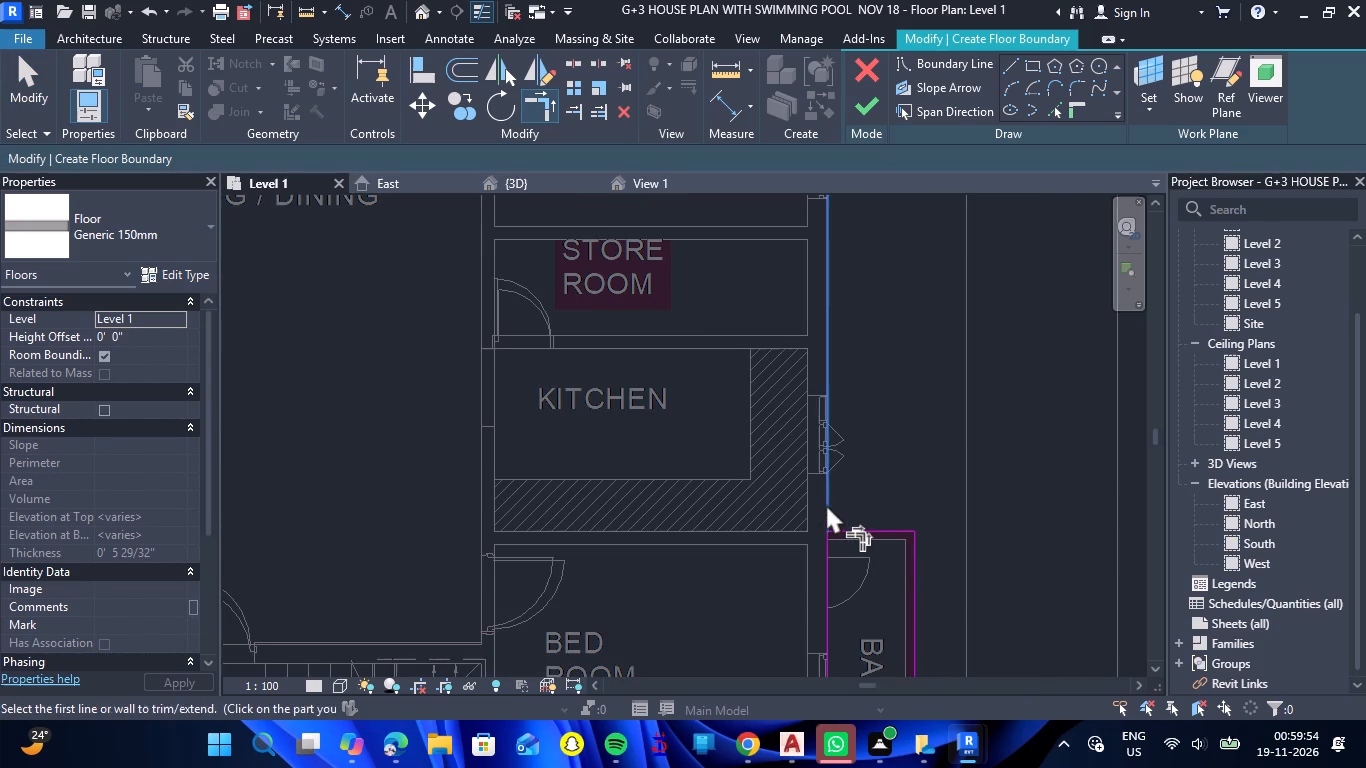
left_click(826, 504)
key("Escape")
scroll(842, 492, "down", 3)
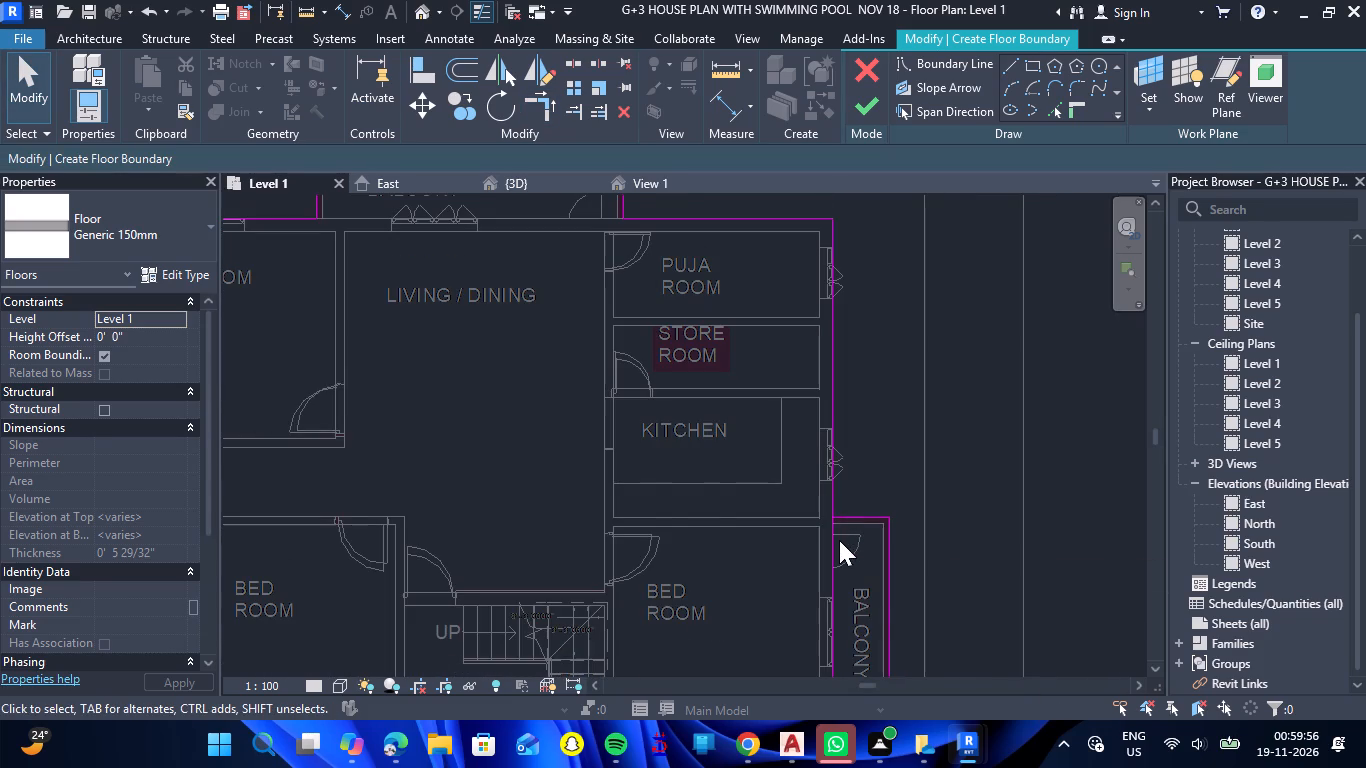
Delete the leftover boundary segment on the house wall between the south-east bedroom and the east balcony.
left_click(837, 544)
key("Delete")
scroll(837, 544, "down", 2)
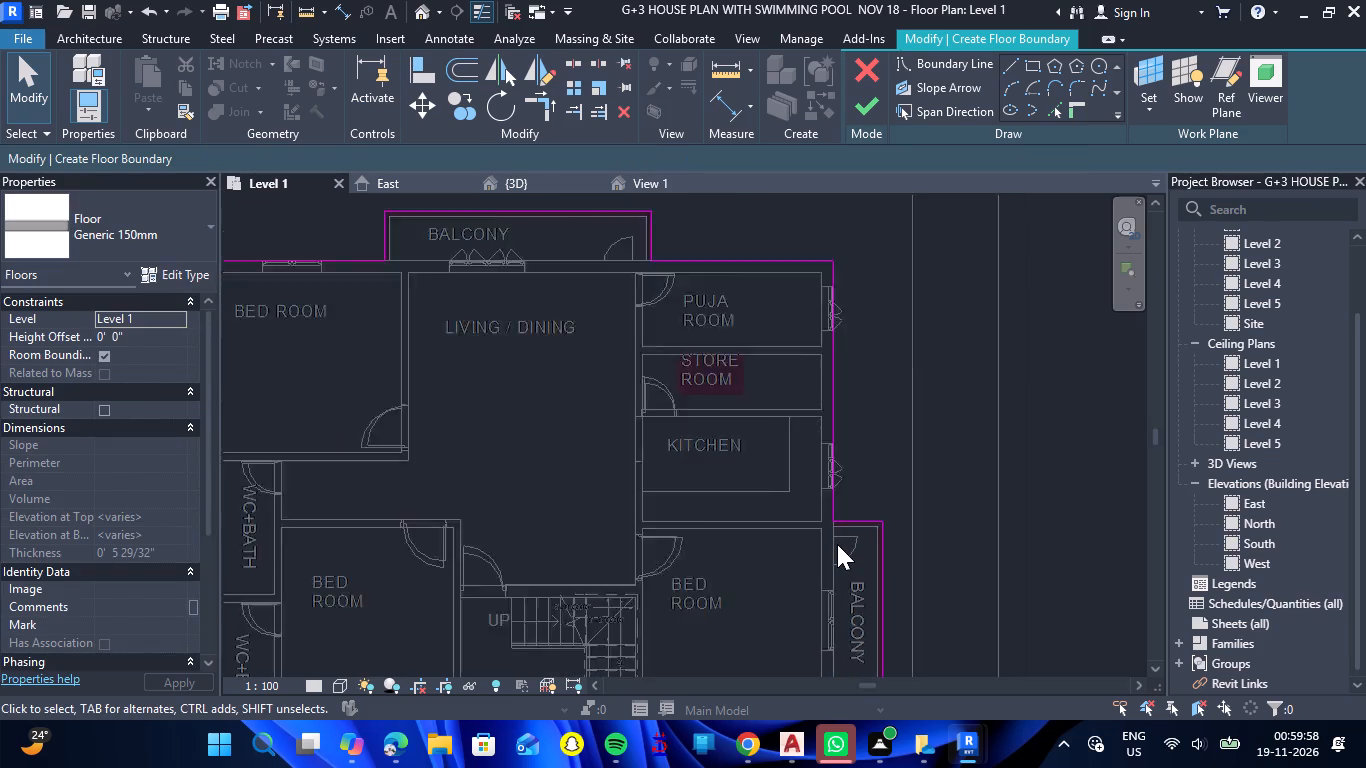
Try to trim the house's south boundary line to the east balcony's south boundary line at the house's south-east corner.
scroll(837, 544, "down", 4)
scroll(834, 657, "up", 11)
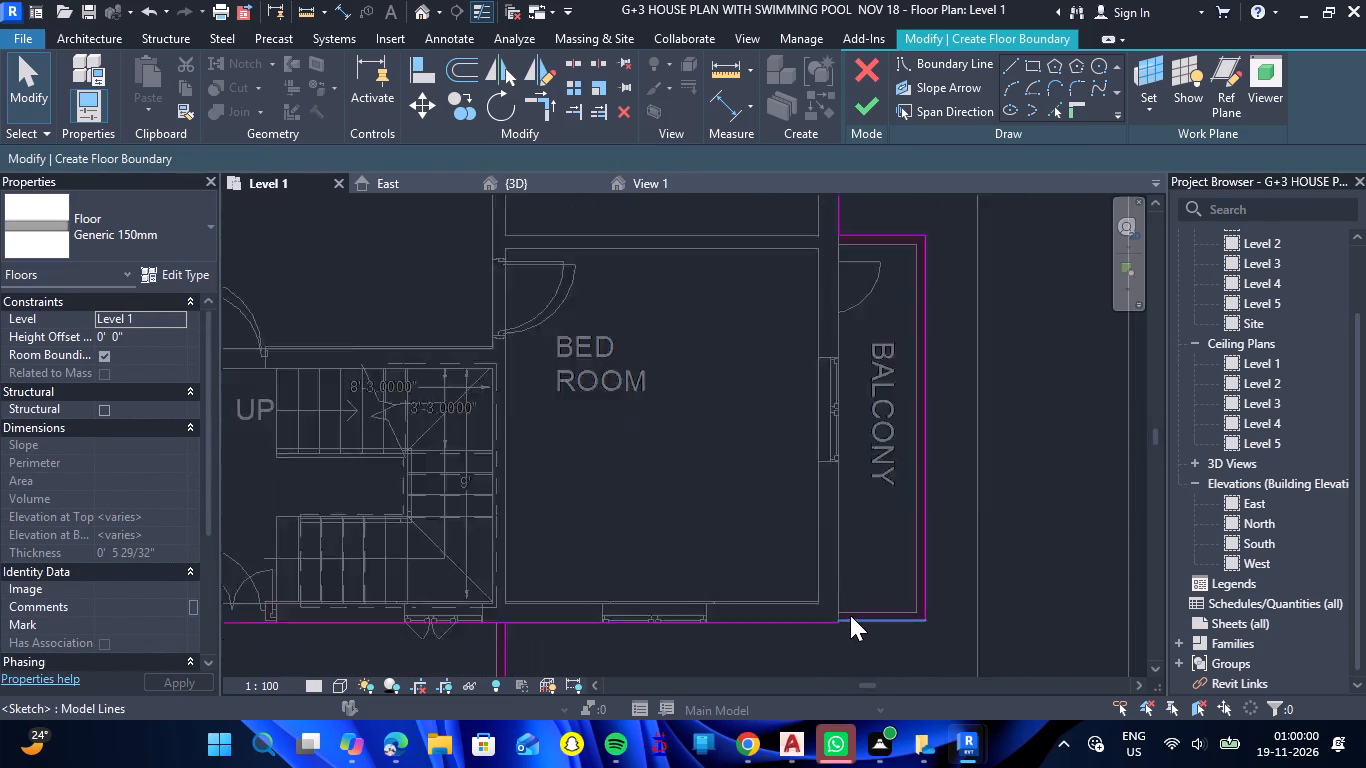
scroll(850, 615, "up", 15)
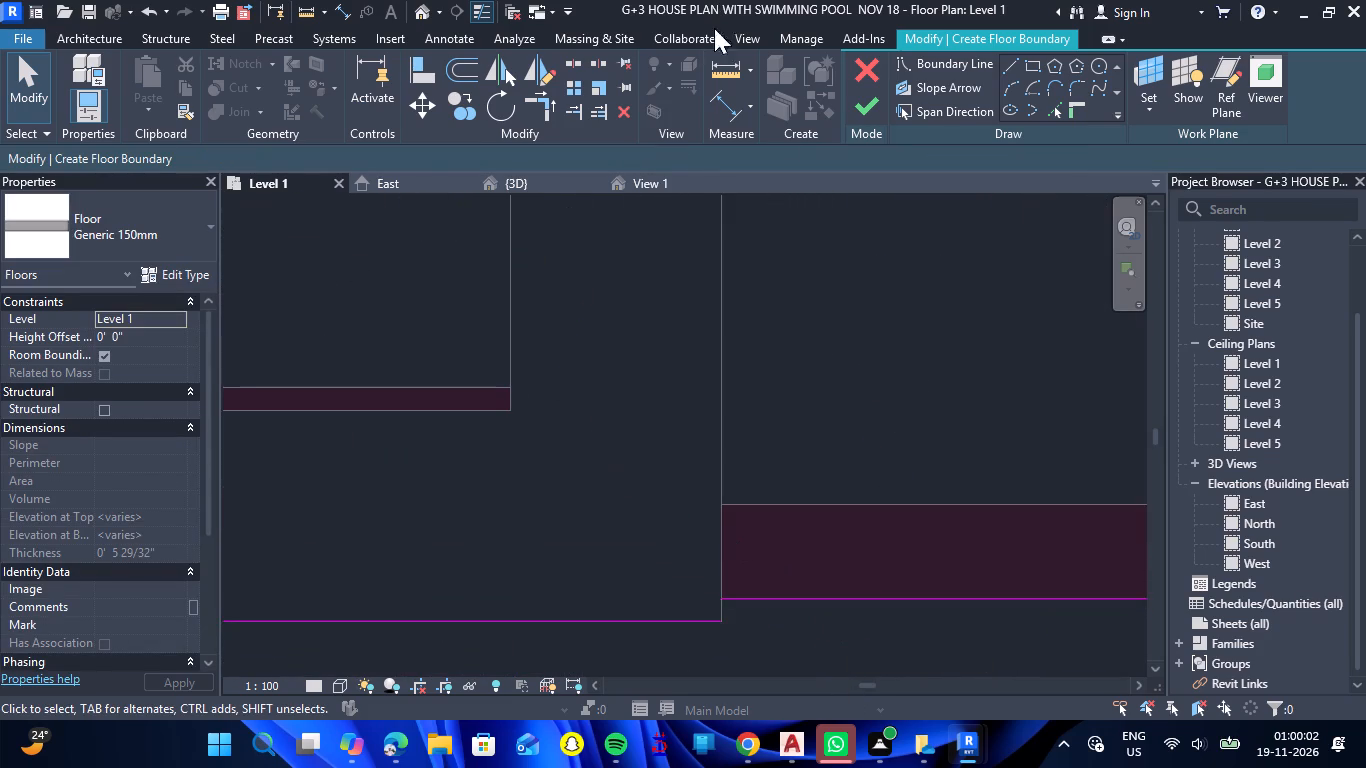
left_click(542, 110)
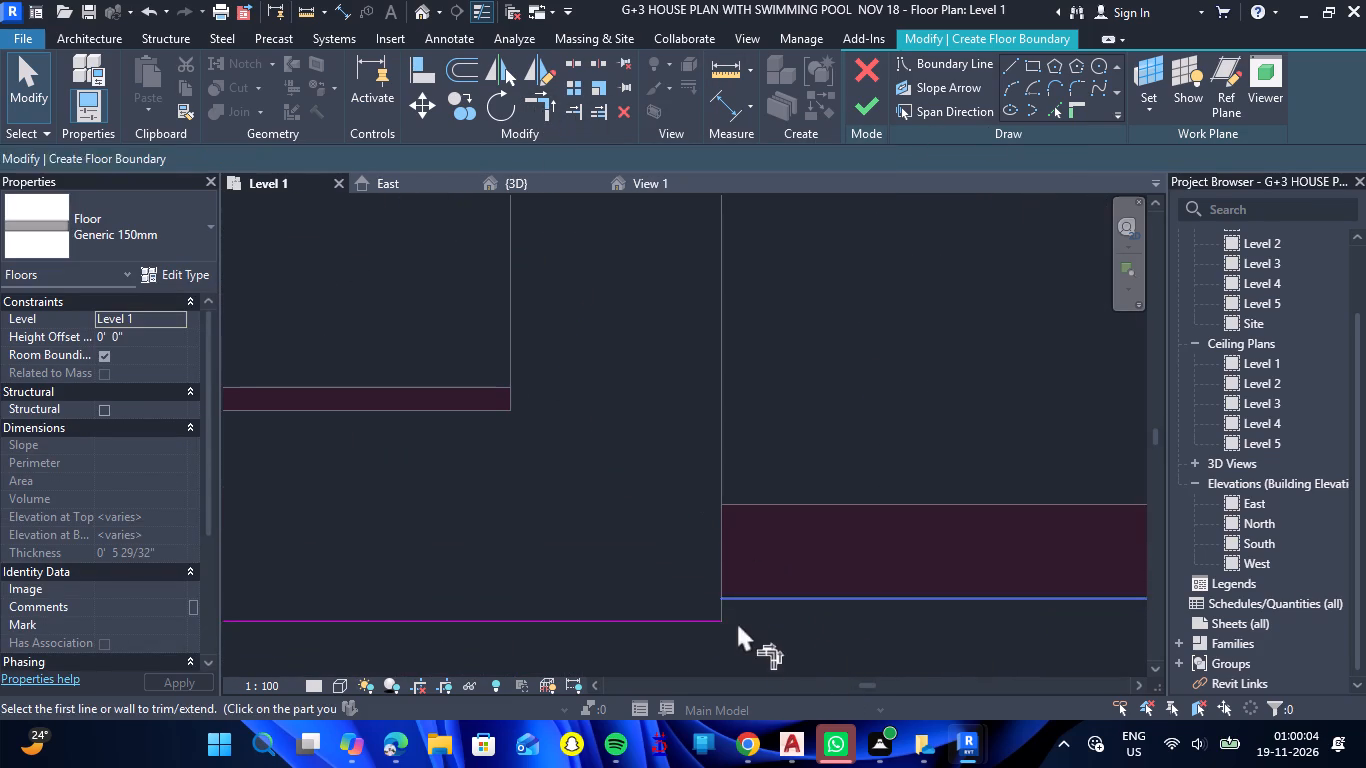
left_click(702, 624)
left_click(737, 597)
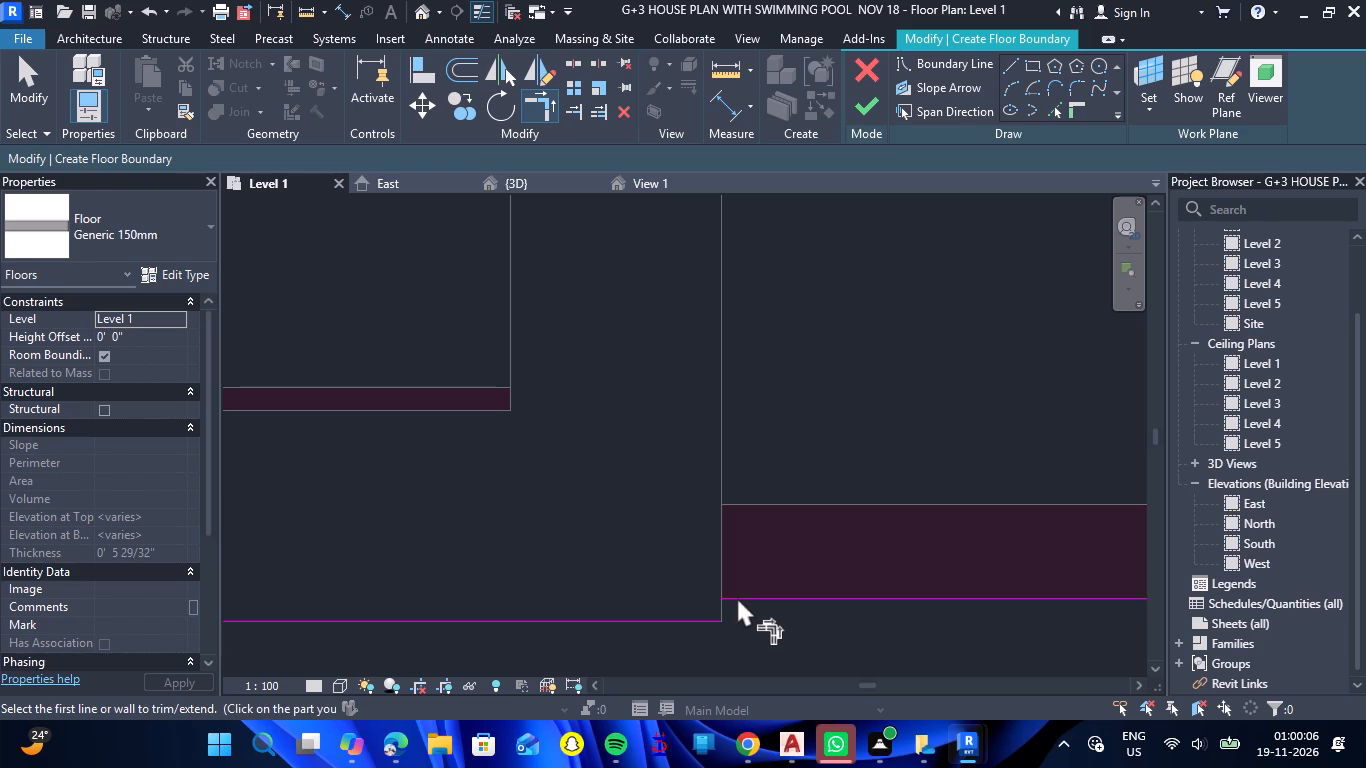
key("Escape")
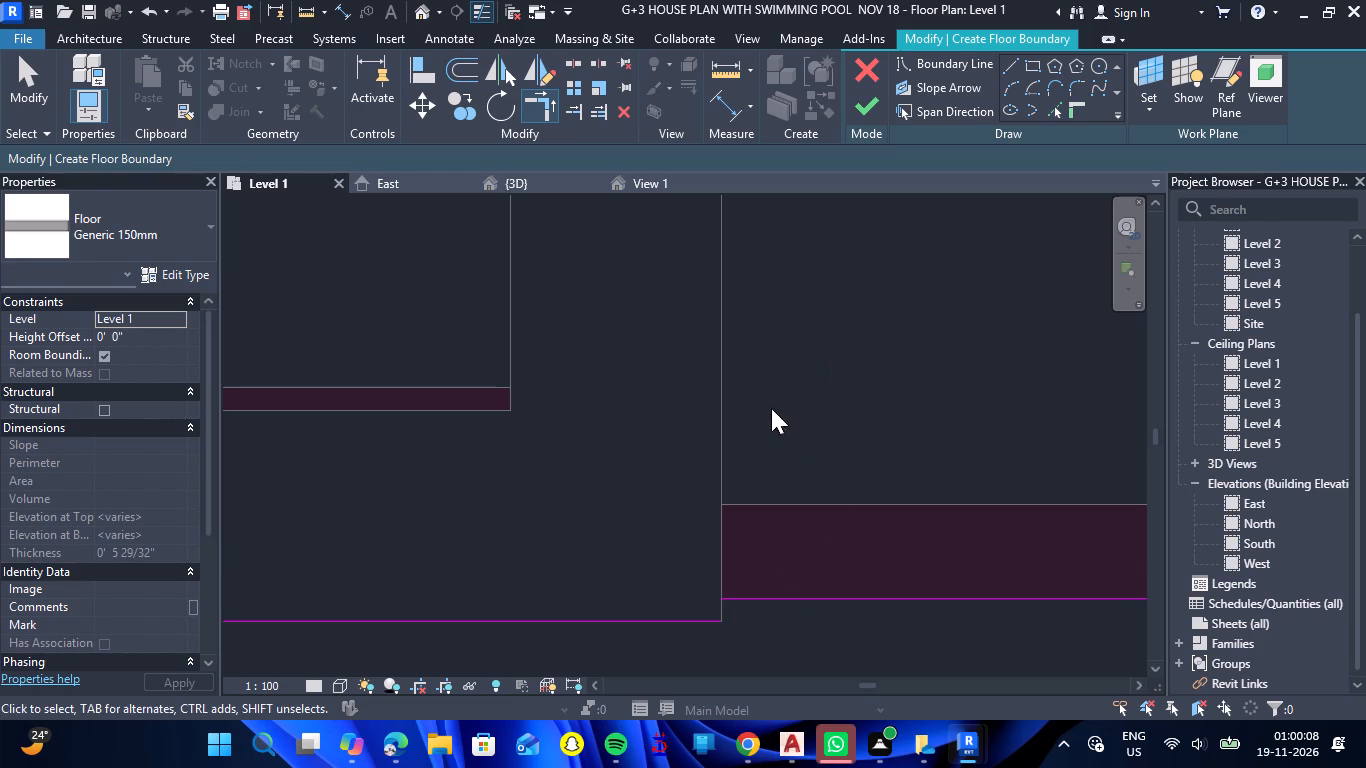
Draw a short straight boundary line joining the east balcony's south line to the end of the house's south line.
left_click(1009, 58)
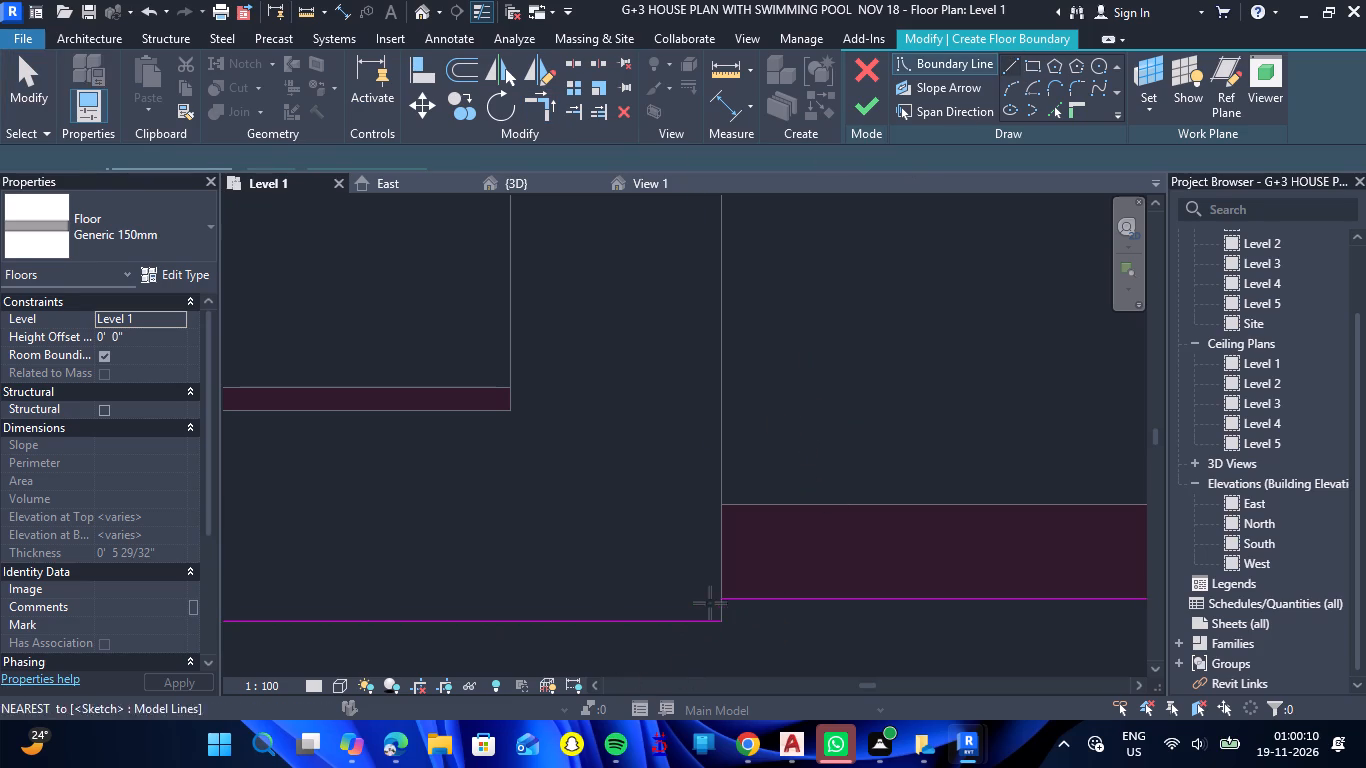
left_click(726, 598)
left_click(724, 618)
key("Escape")
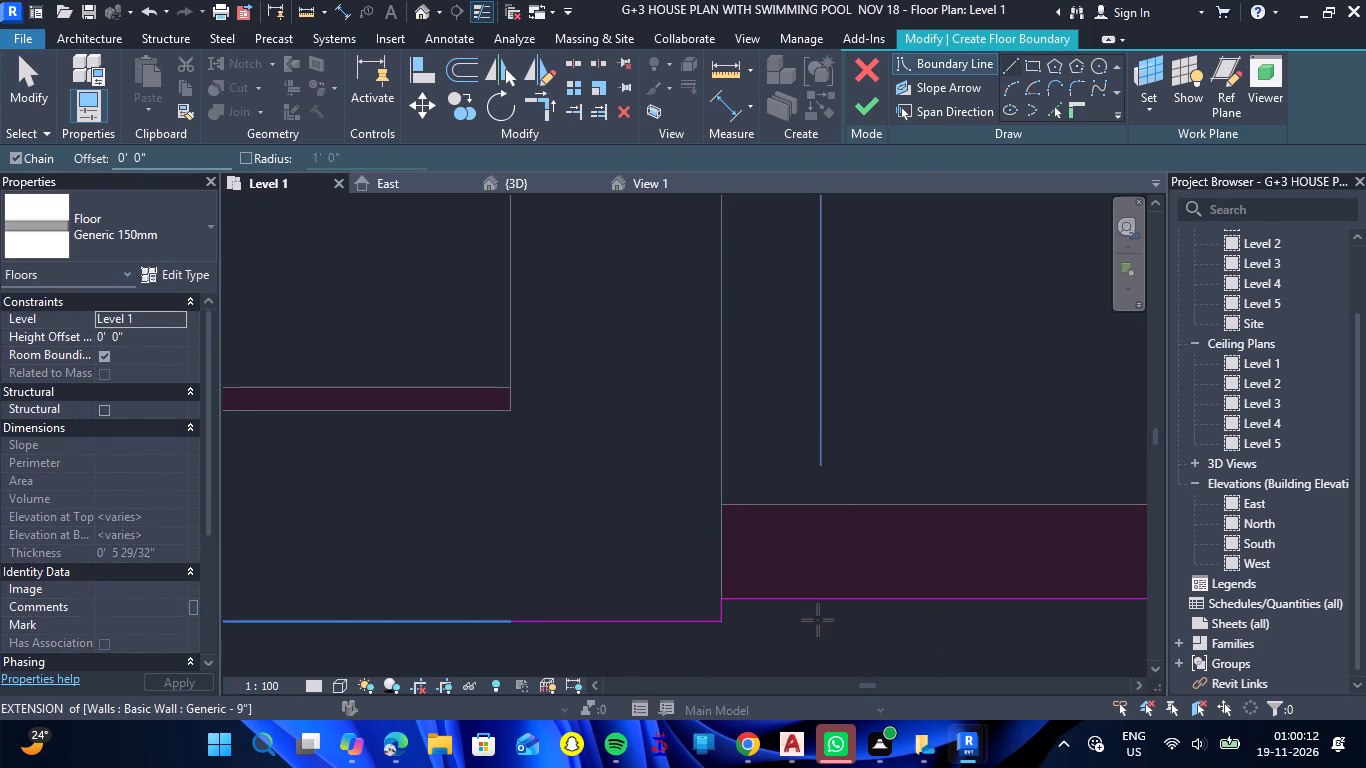
scroll(818, 620, "down", 19)
scroll(820, 622, "down", 2)
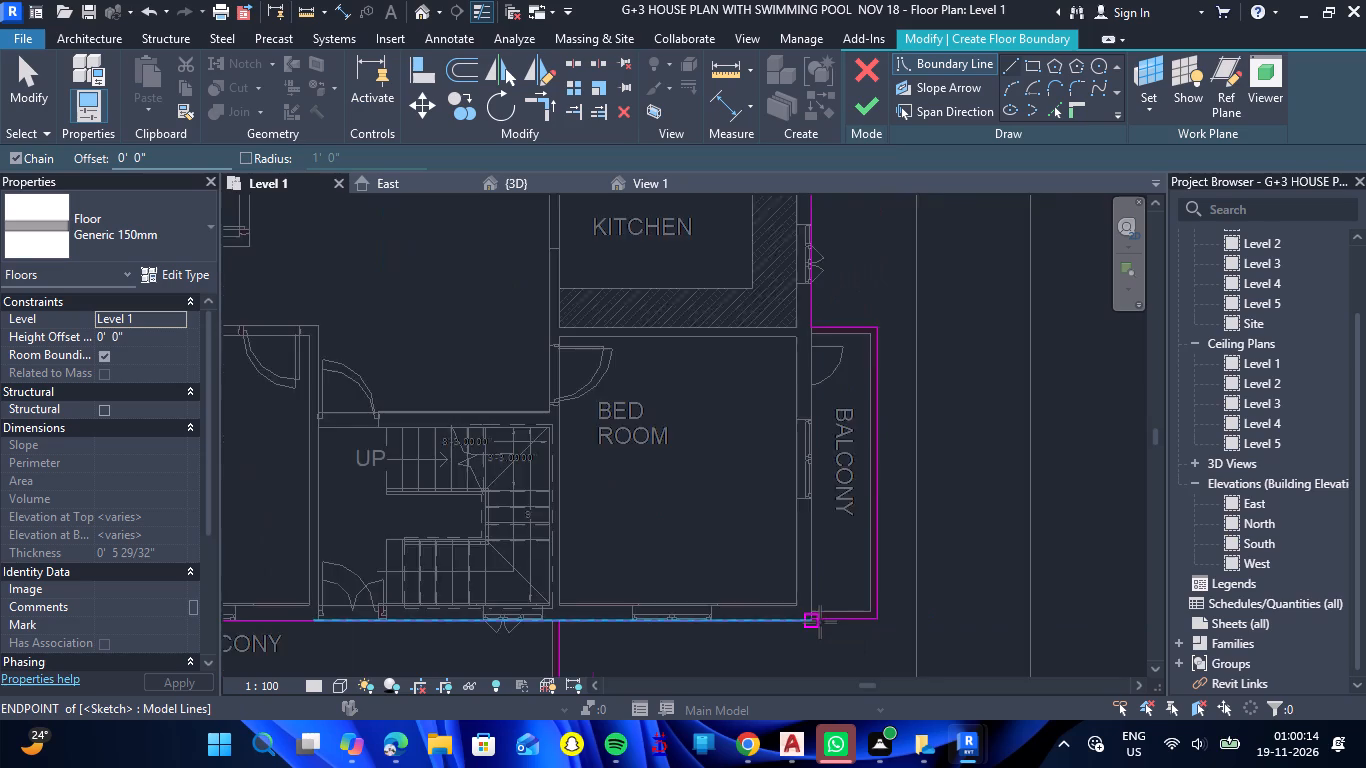
scroll(820, 622, "down", 7)
scroll(630, 664, "up", 7)
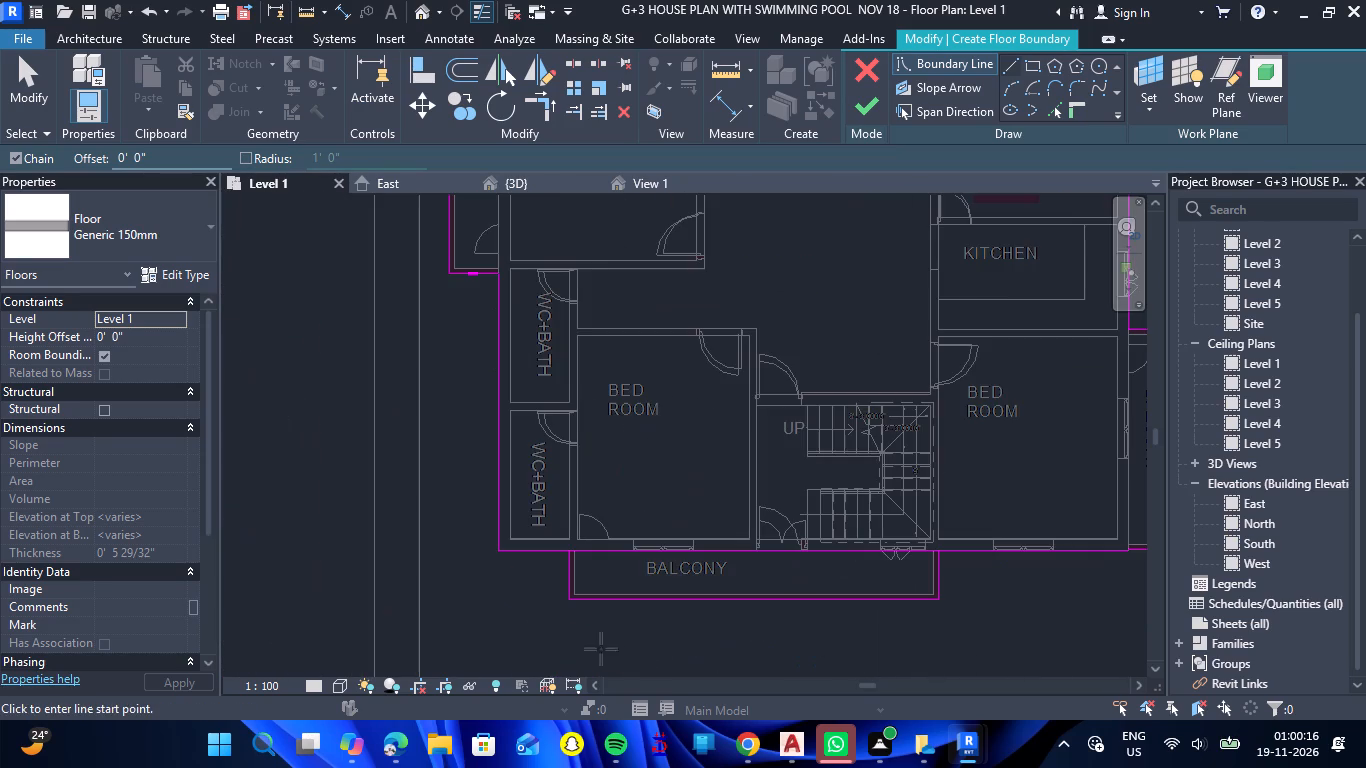
key("Escape")
Trim the house's south boundary line to corners with the south balcony's west and east boundary lines.
left_click(548, 117)
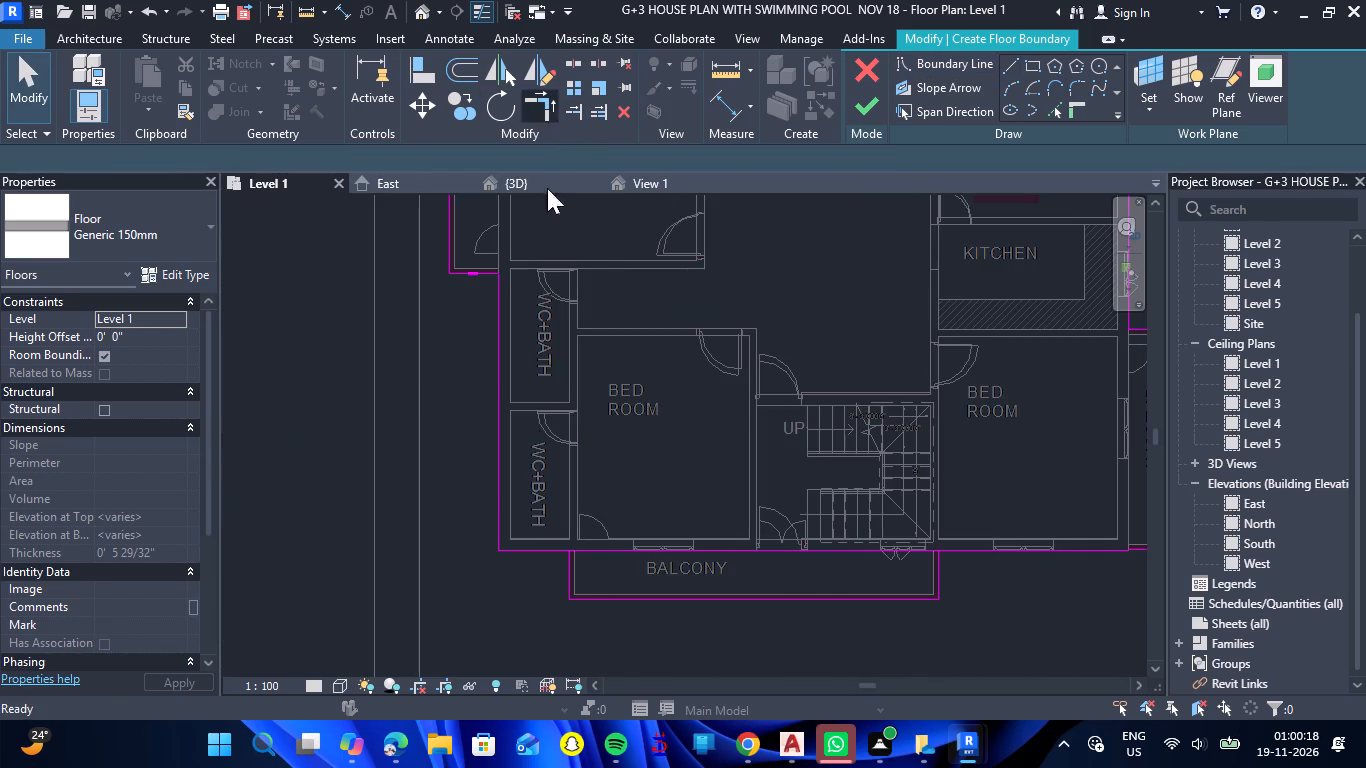
left_click(544, 554)
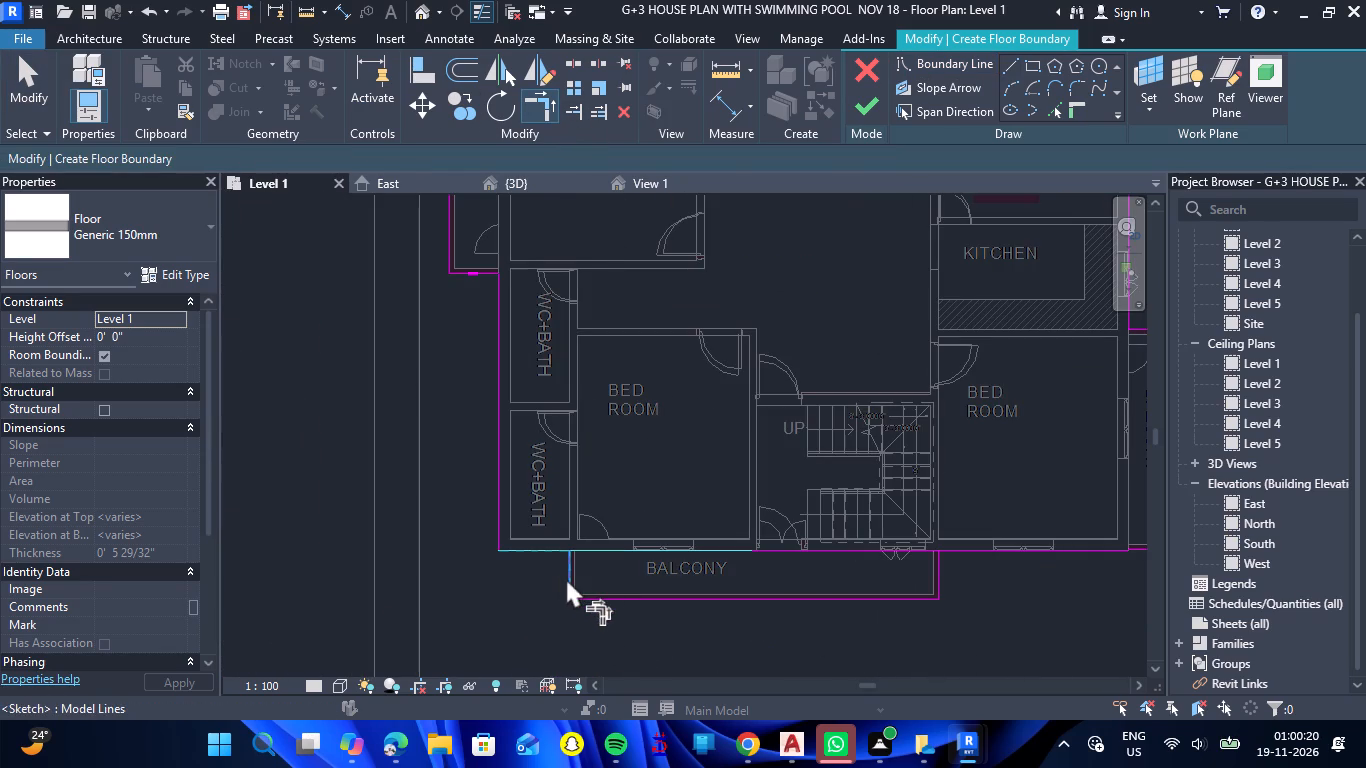
left_click(566, 578)
left_click(940, 569)
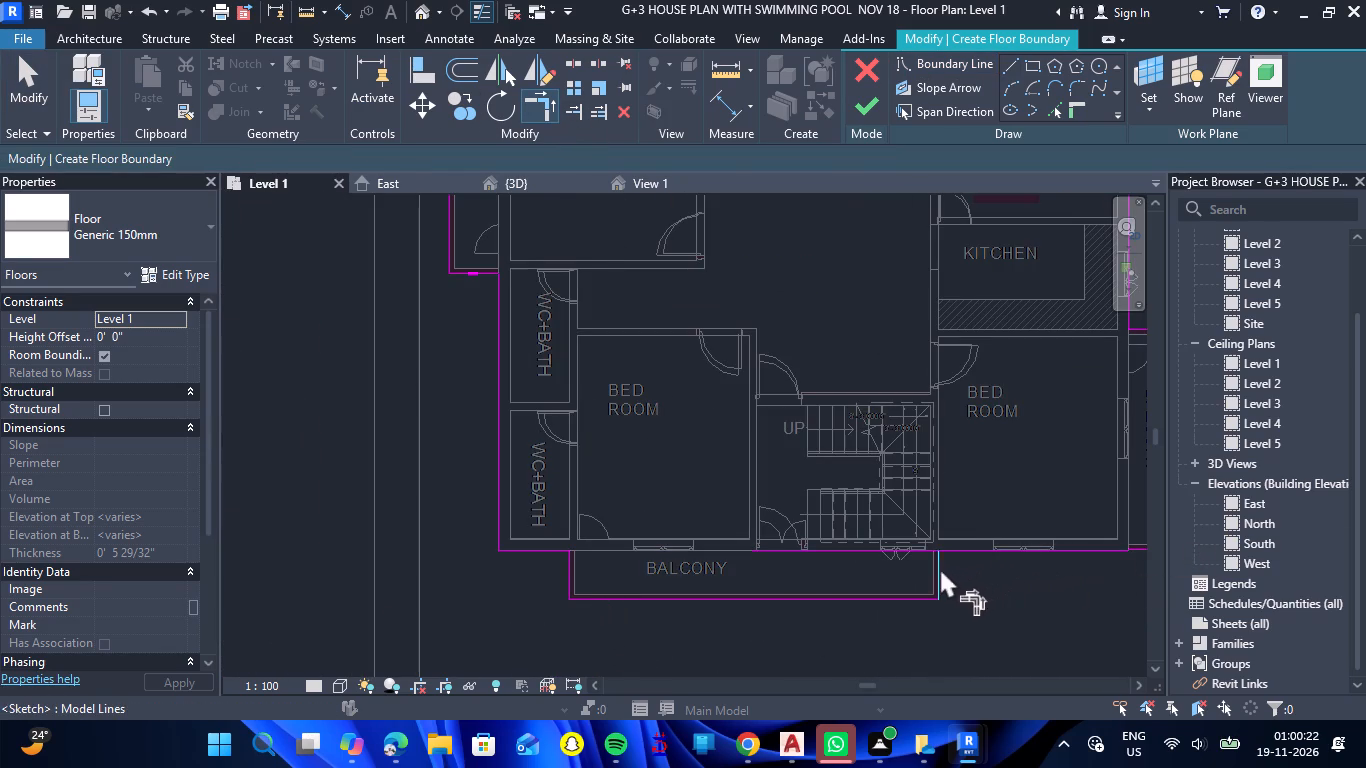
left_click(961, 543)
key("Escape")
scroll(970, 576, "down", 4)
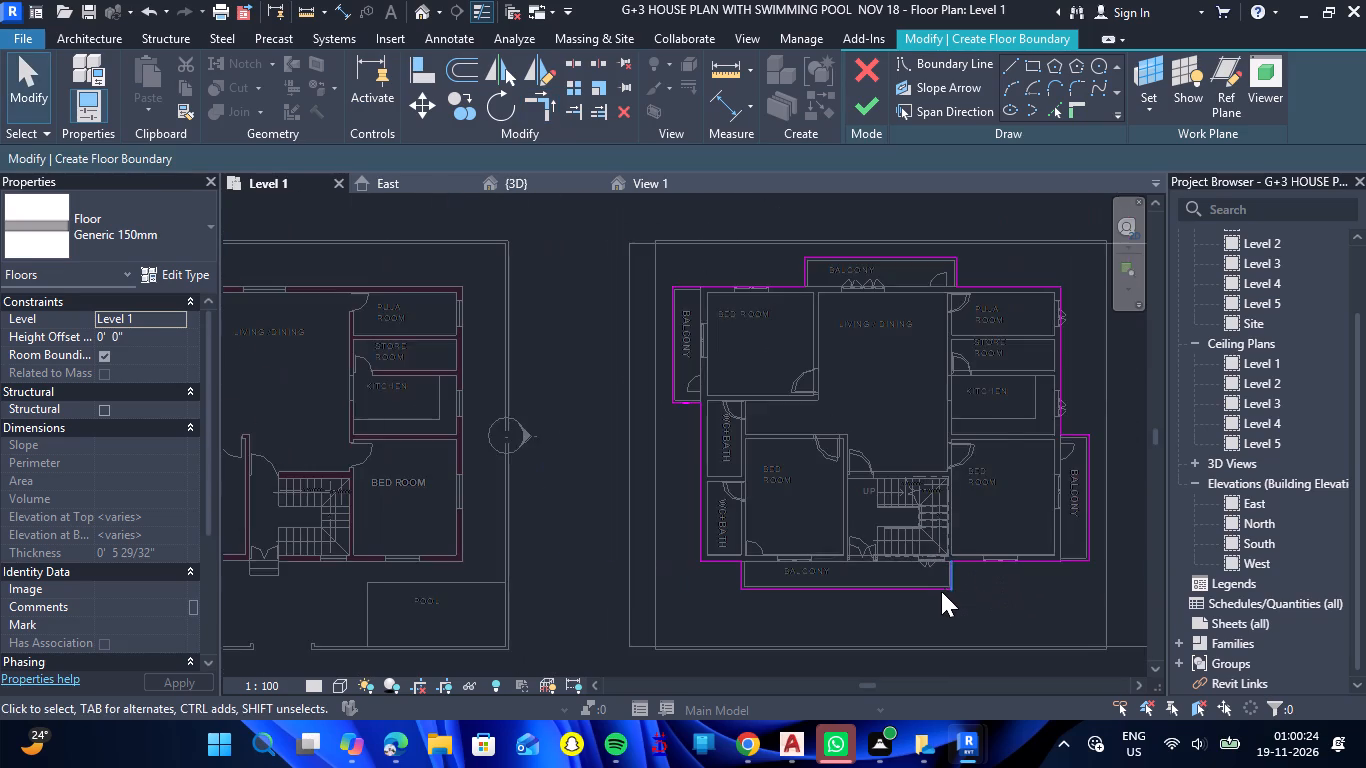
Select the boundary lines around the south balcony, south and west walls, and west balcony together to check the outline.
scroll(941, 591, "up", 6)
left_click(941, 591)
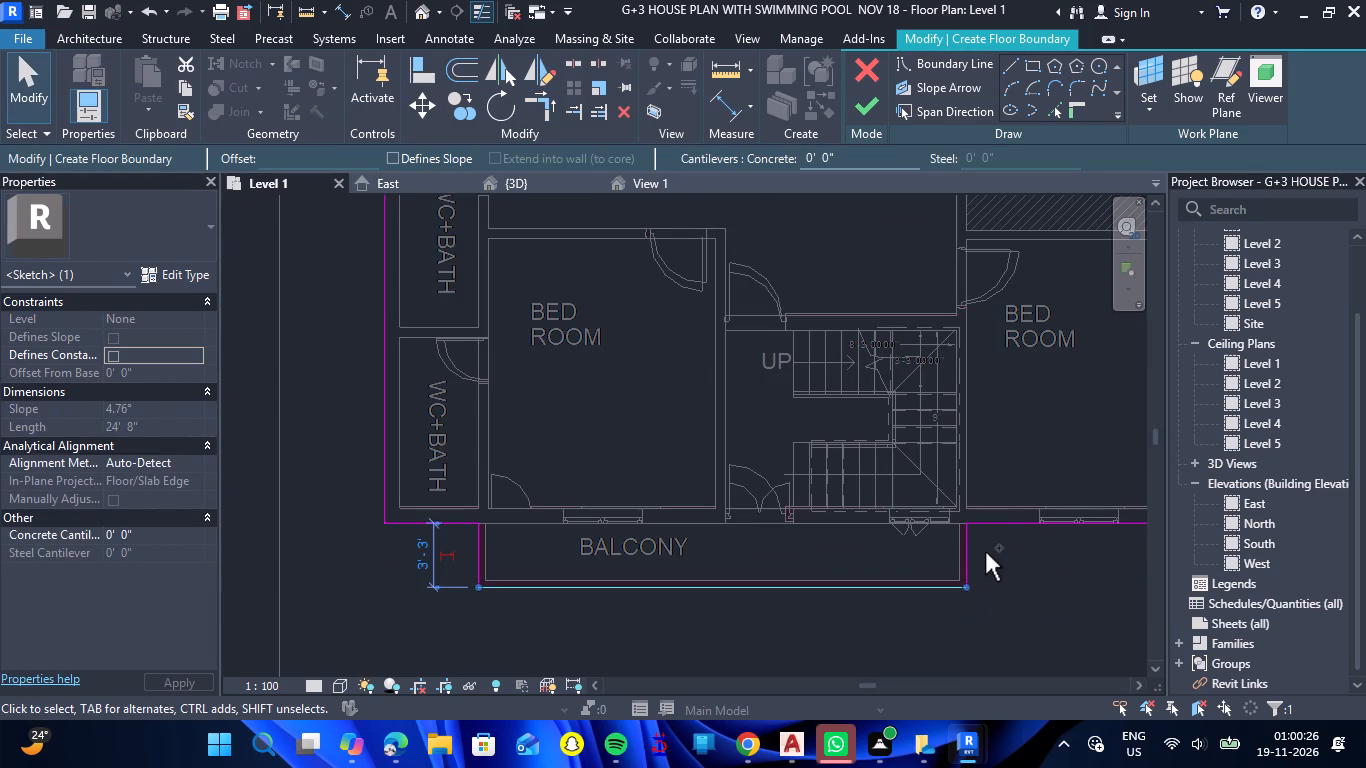
left_click(965, 550, "ctrl")
left_click(991, 531, "ctrl")
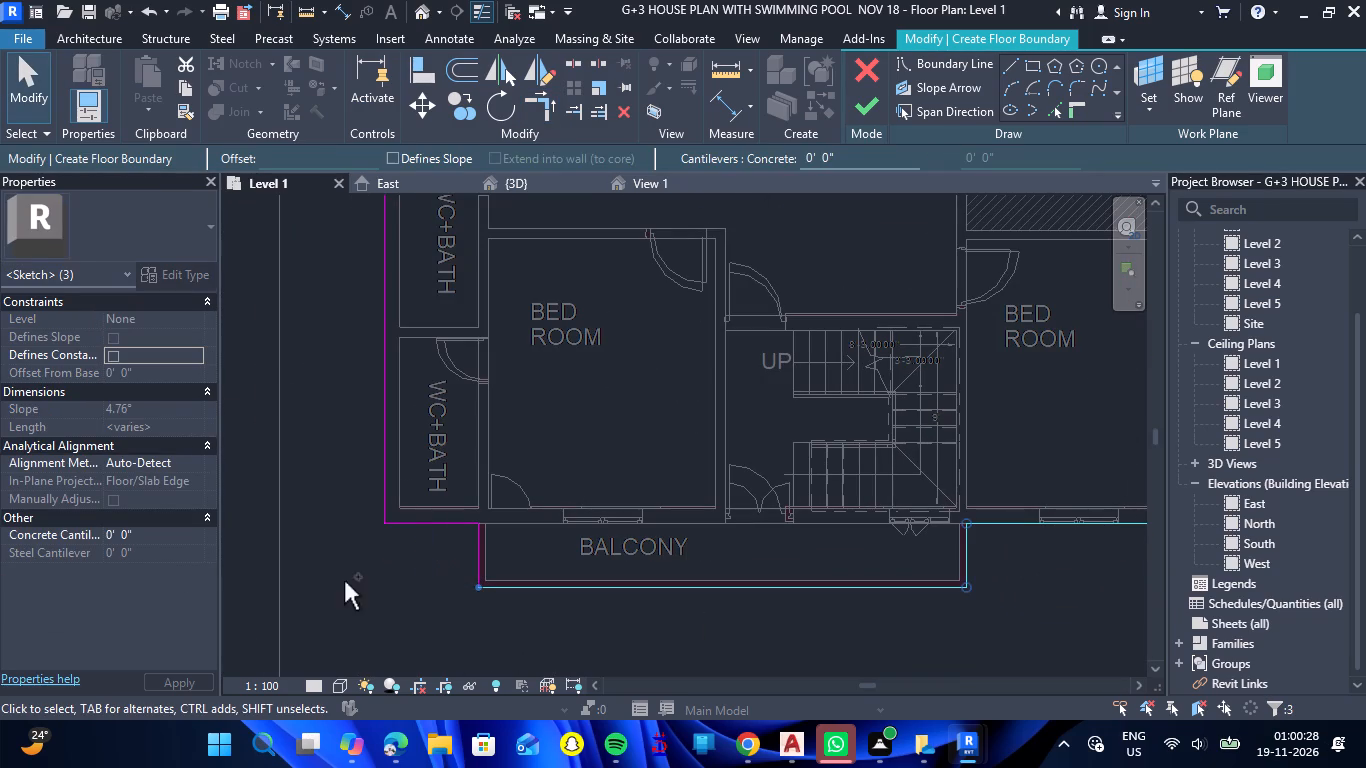
left_click(447, 530, "ctrl")
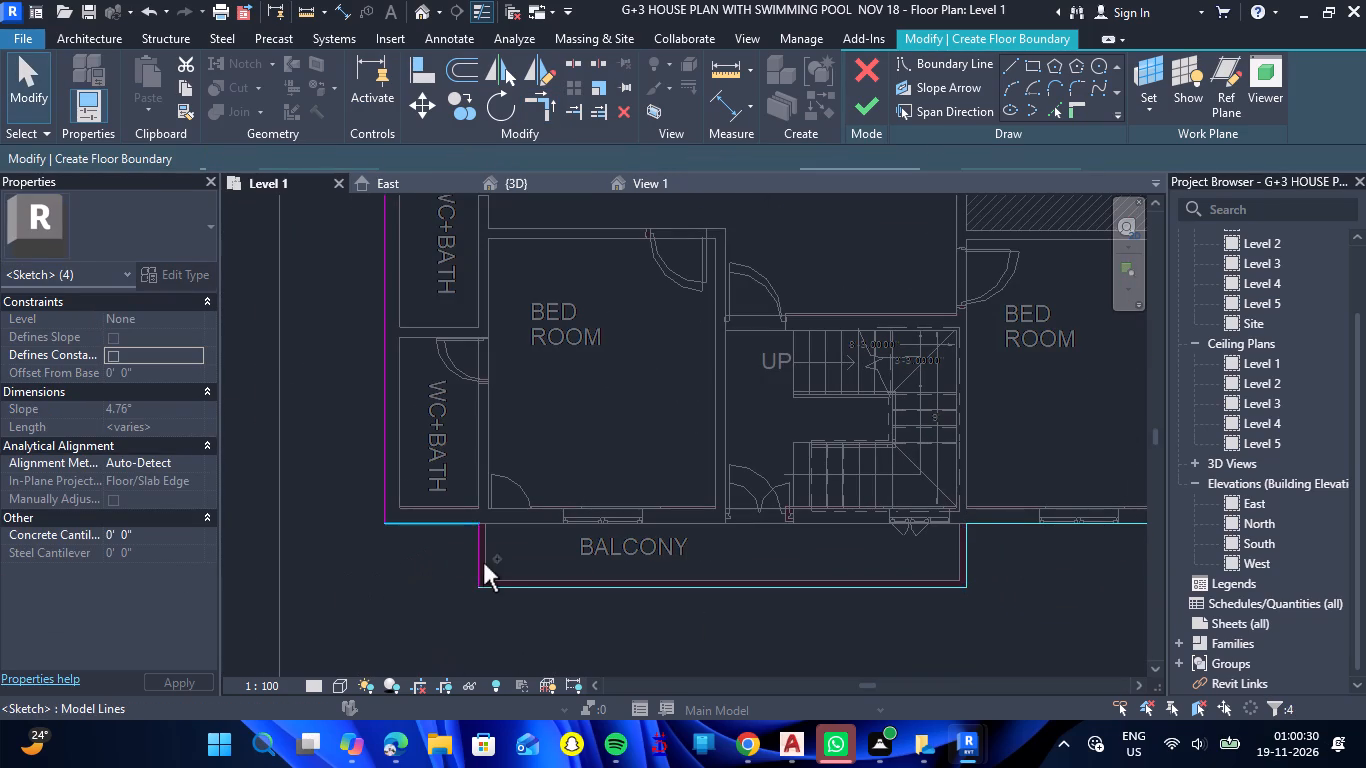
left_click(473, 560, "ctrl")
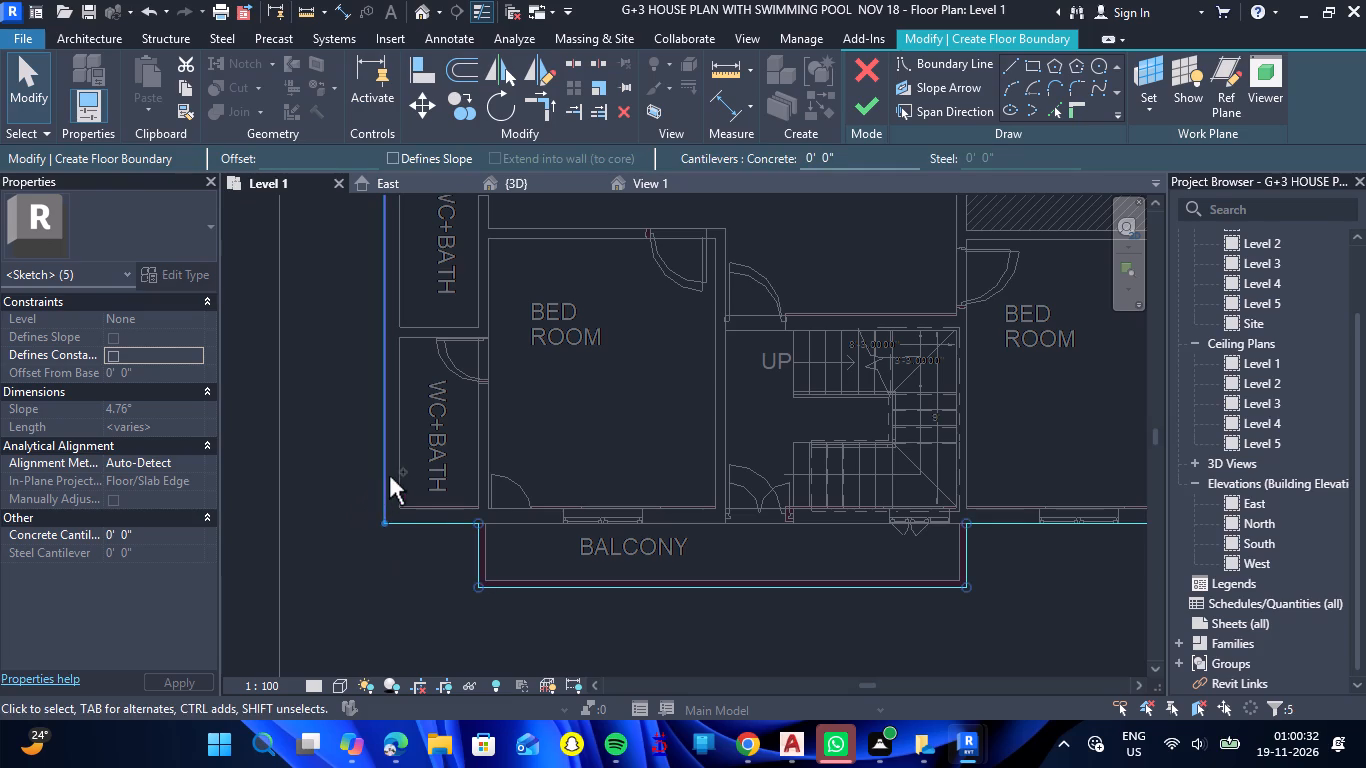
left_click(388, 476, "ctrl")
scroll(433, 555, "down", 6)
scroll(373, 267, "up", 6)
scroll(402, 541, "up", 7)
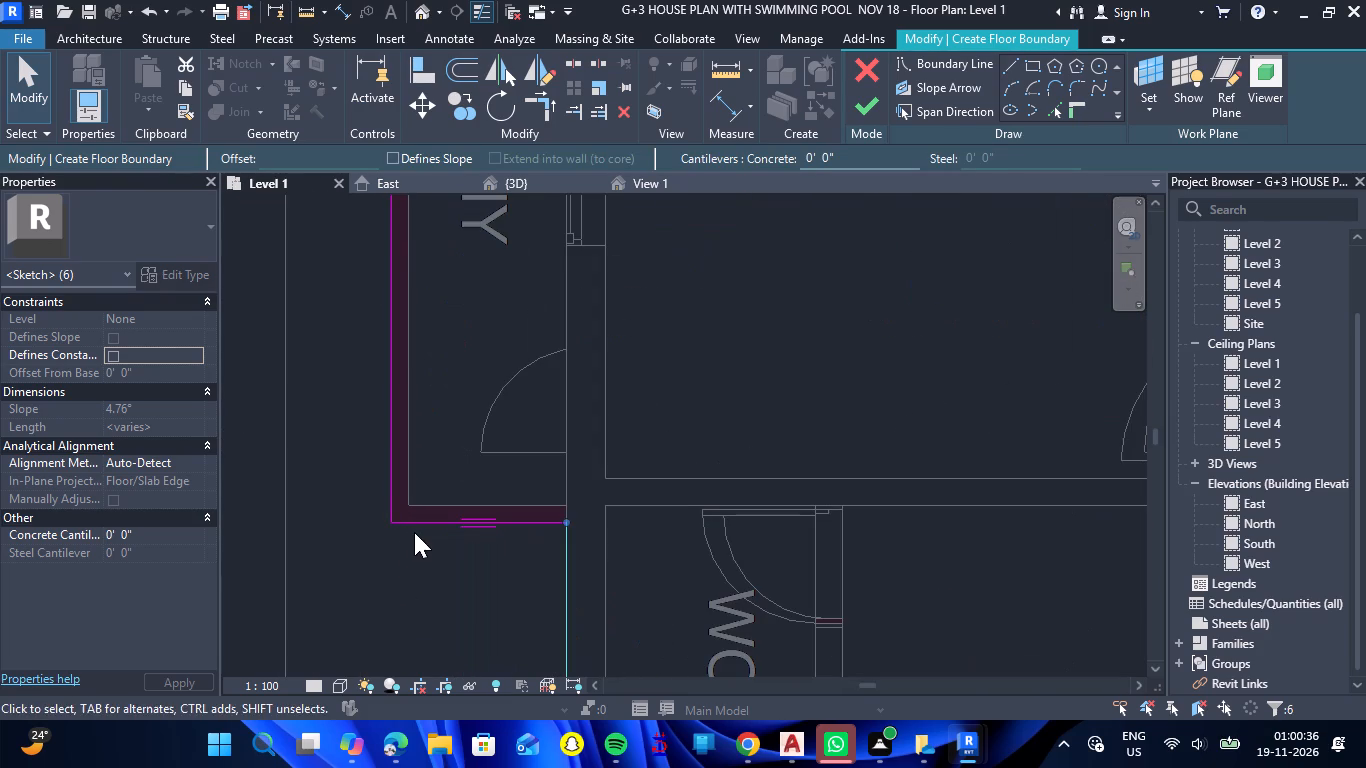
left_click(420, 526, "ctrl")
left_click(393, 493, "ctrl")
scroll(484, 590, "down", 7)
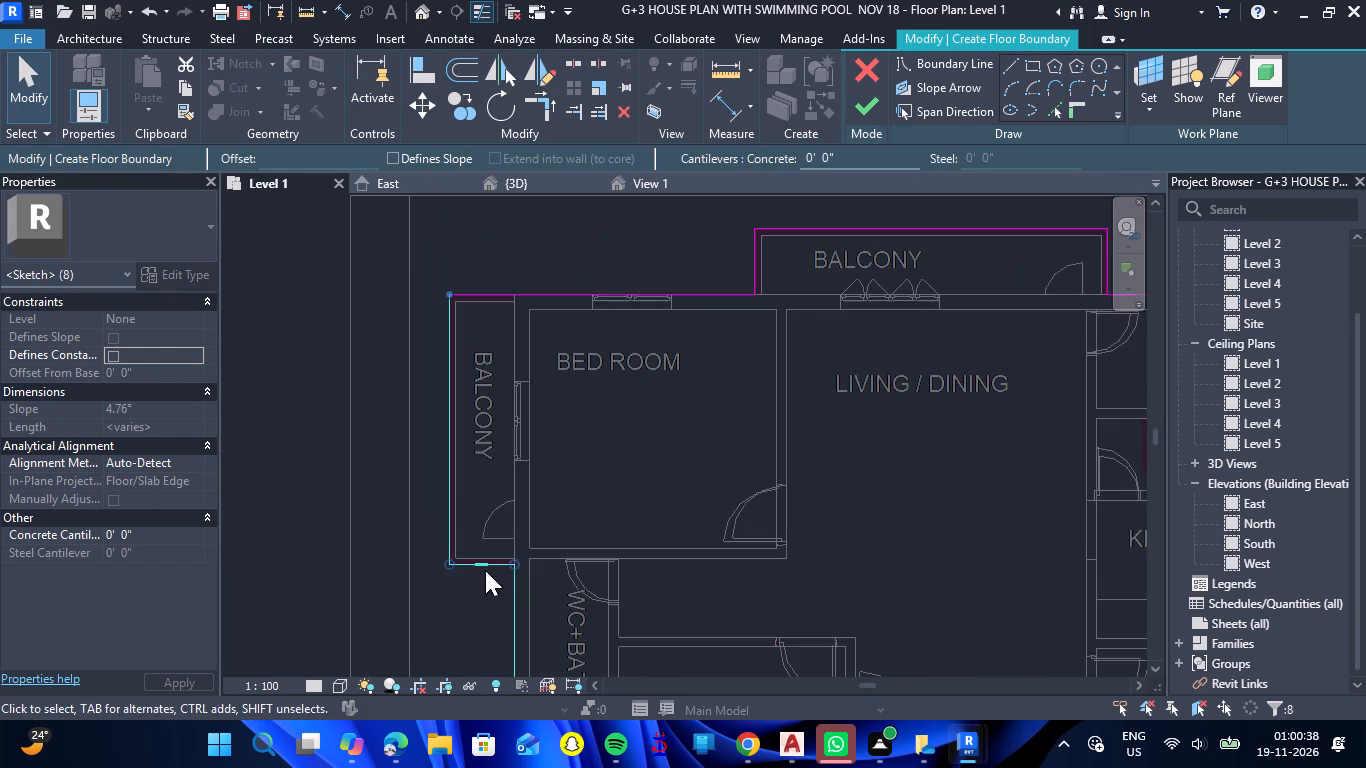
Add the boundary lines along the north wall, around the north balcony and down the upper east wall to the selection to check the outline.
scroll(513, 259, "up", 4)
double_click(535, 323, "ctrl")
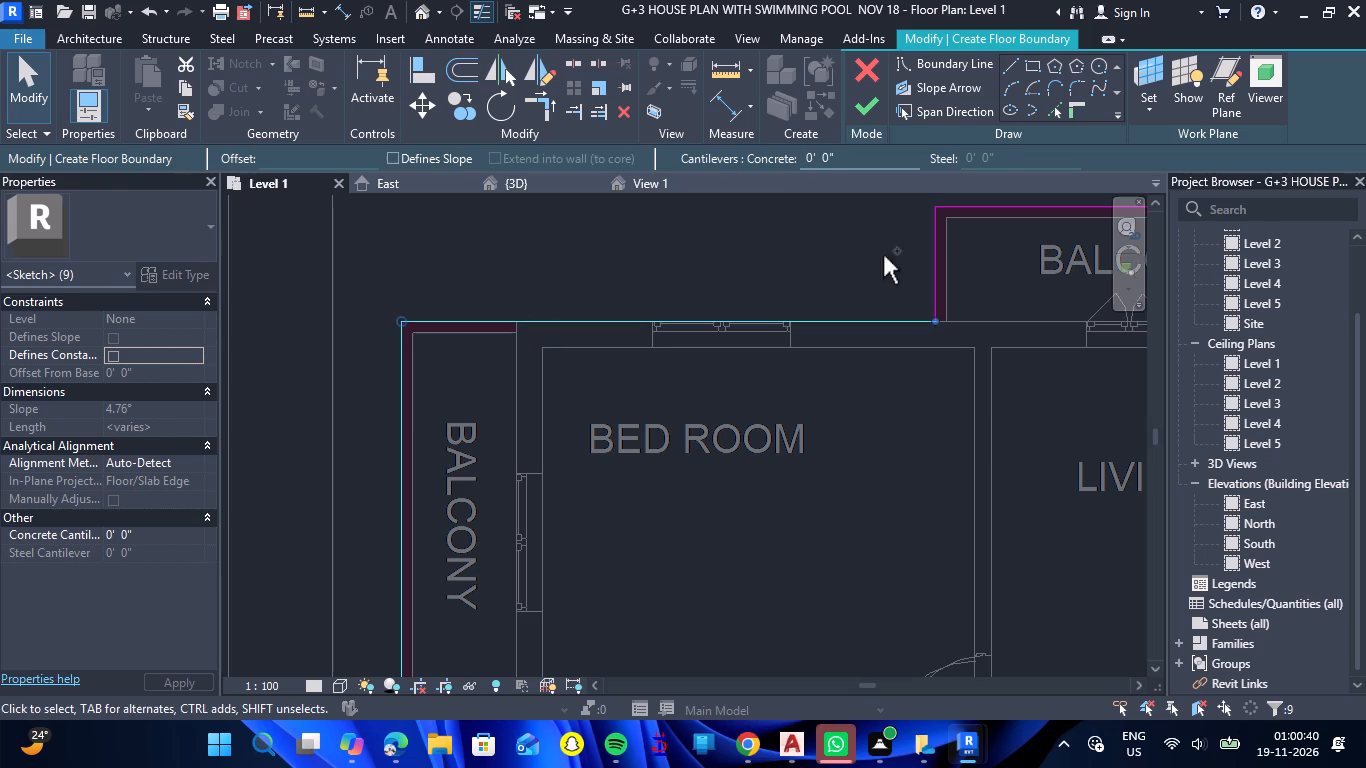
left_click(935, 259, "ctrl")
scroll(746, 434, "down", 7)
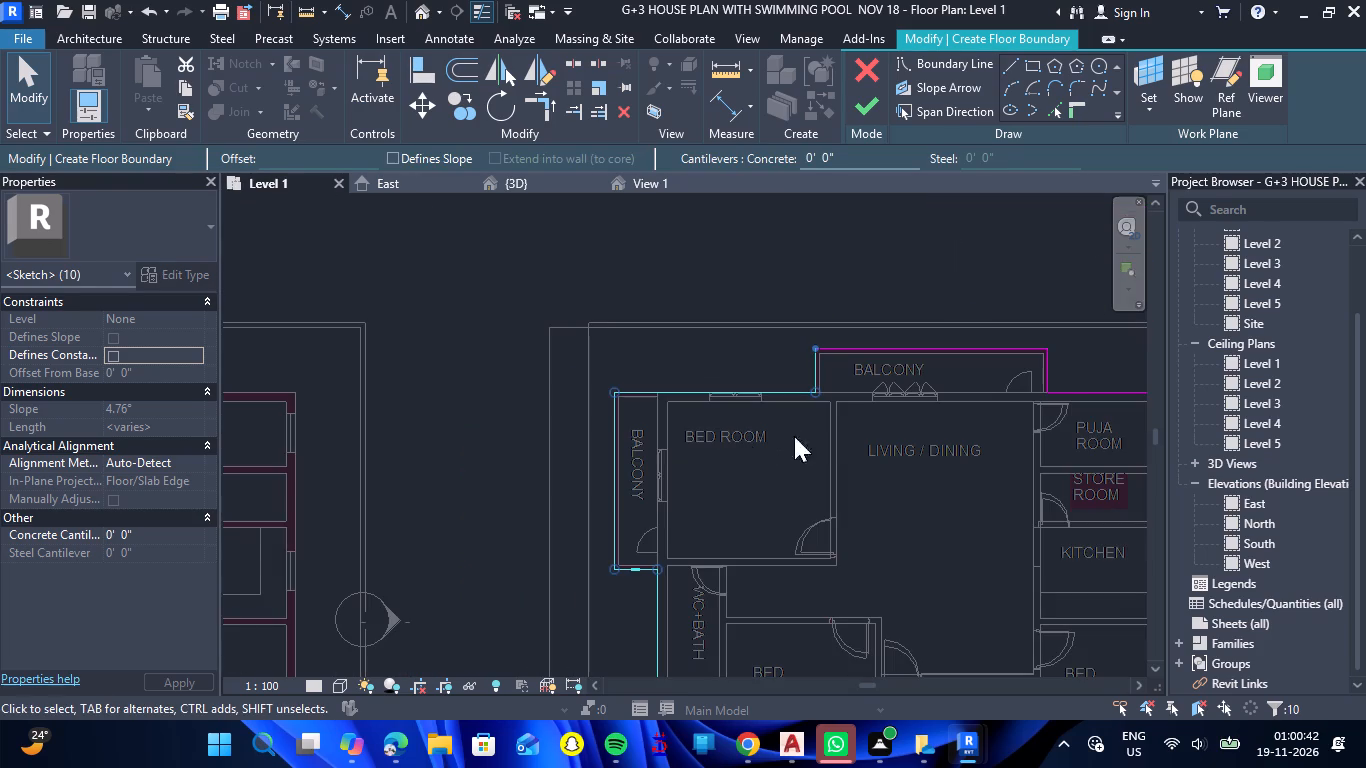
scroll(1064, 367, "up", 7)
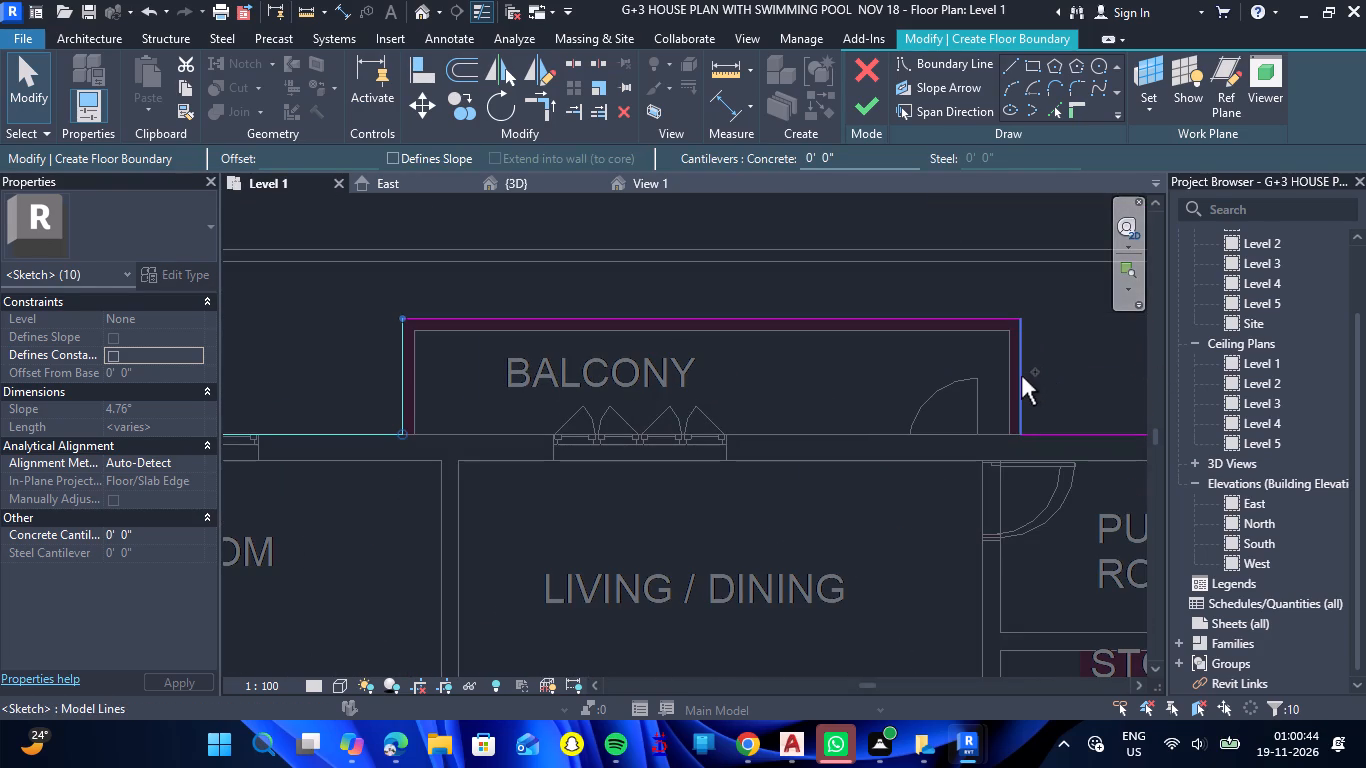
left_click(1021, 376, "ctrl")
left_click(989, 317, "ctrl")
scroll(768, 378, "down", 5)
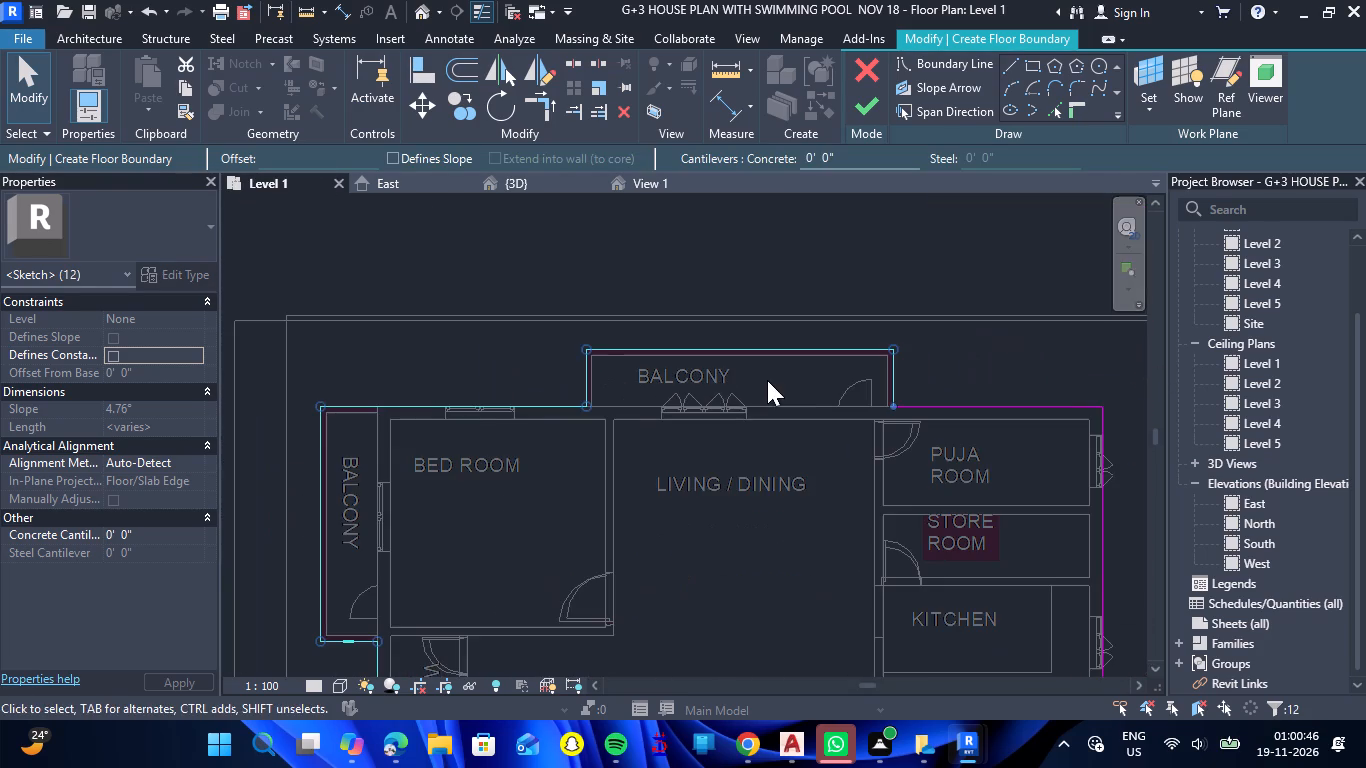
scroll(1145, 414, "up", 7)
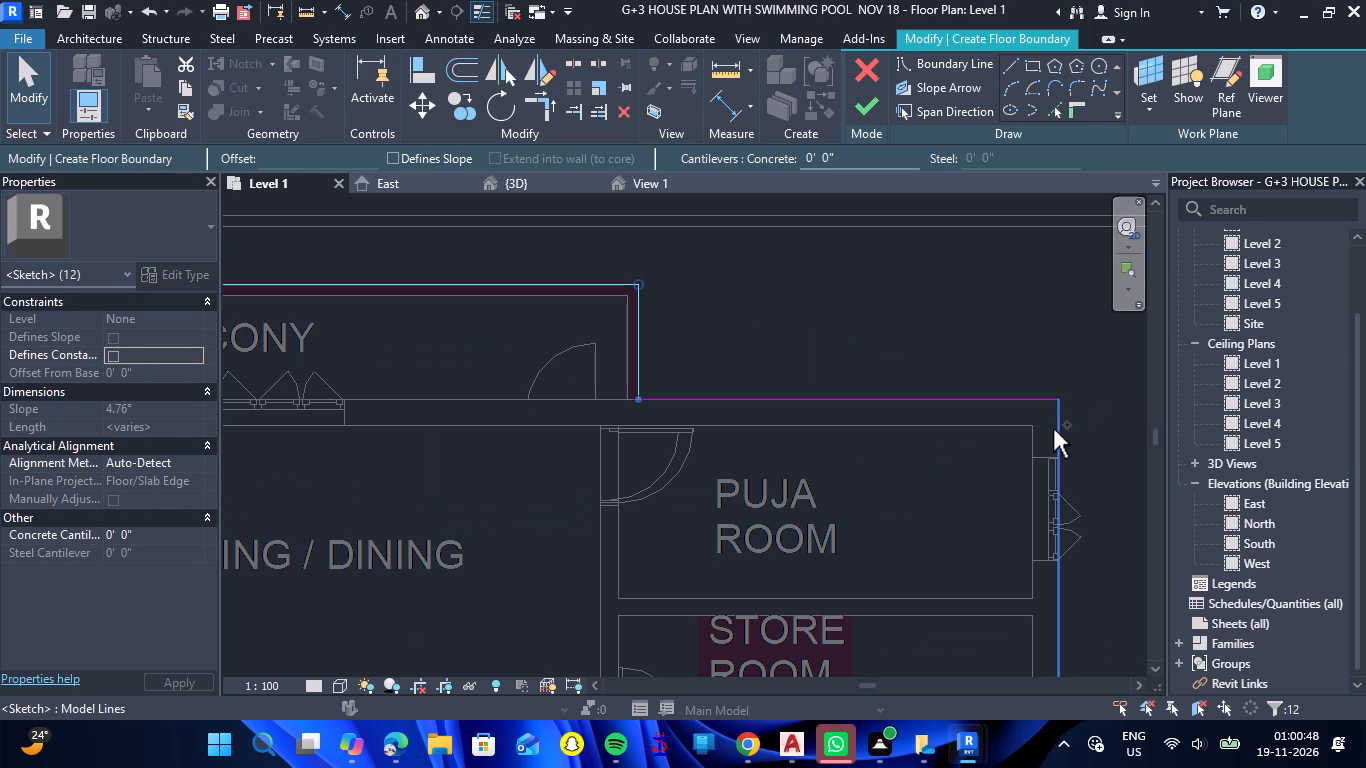
left_click(1061, 426, "ctrl")
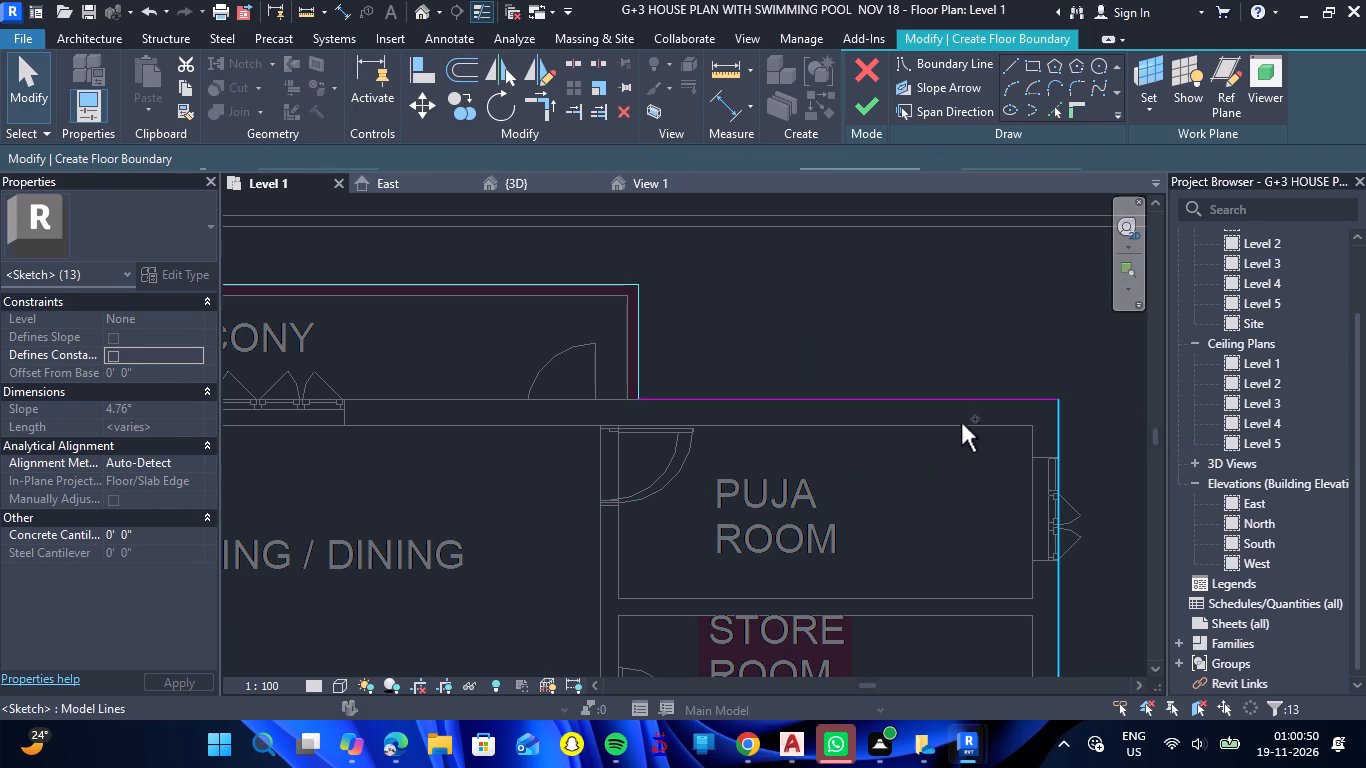
left_click(954, 400, "ctrl")
scroll(895, 365, "down", 9)
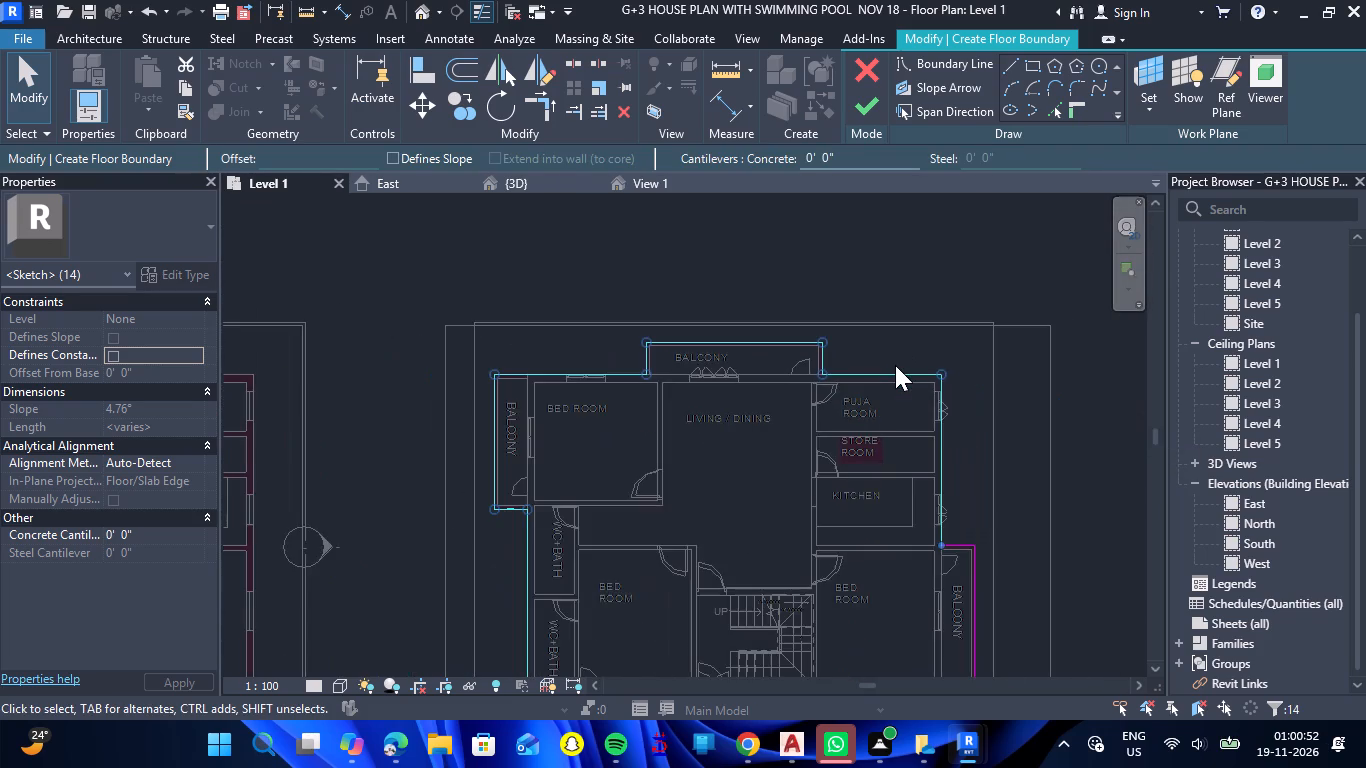
Add the east balcony's three boundary lines and the short joining line at the south-east corner to the selection to check the loop.
scroll(895, 365, "down", 4)
scroll(949, 529, "up", 8)
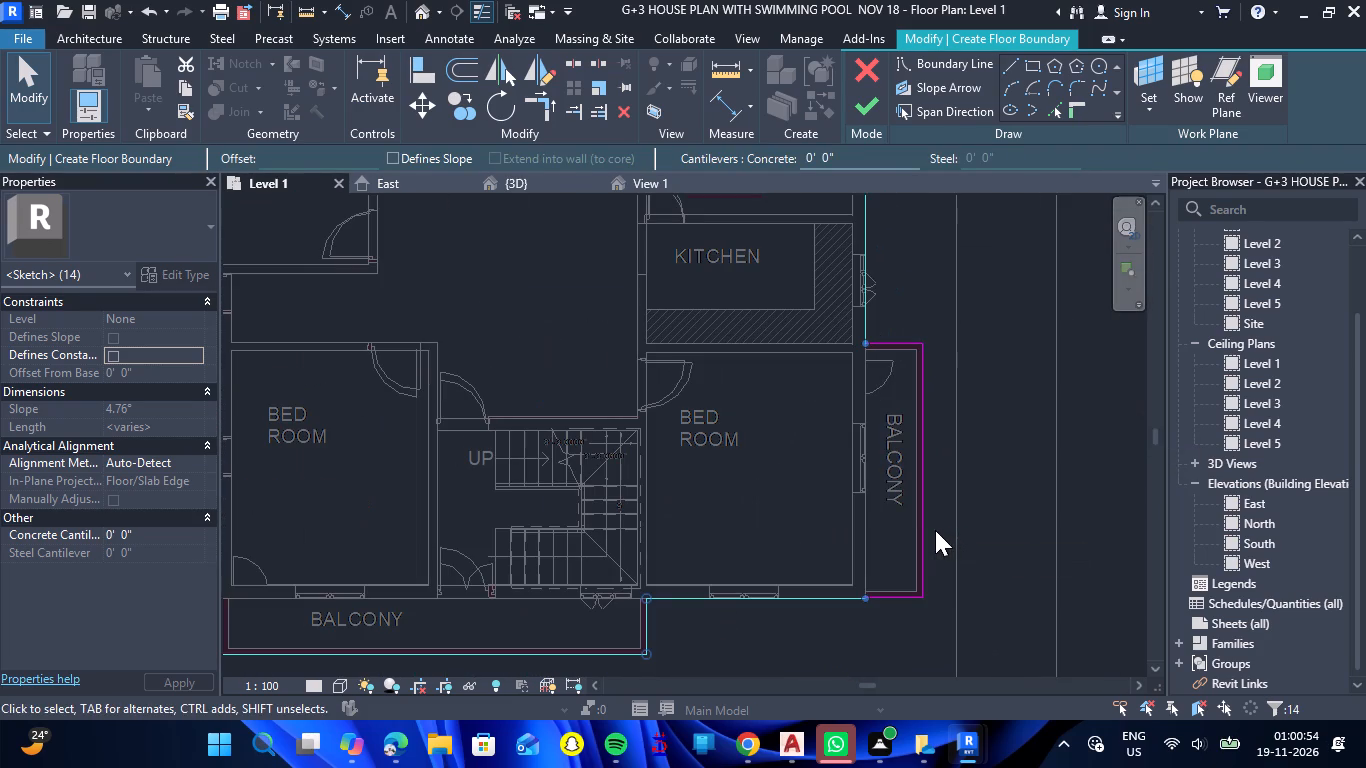
left_click(930, 530, "ctrl")
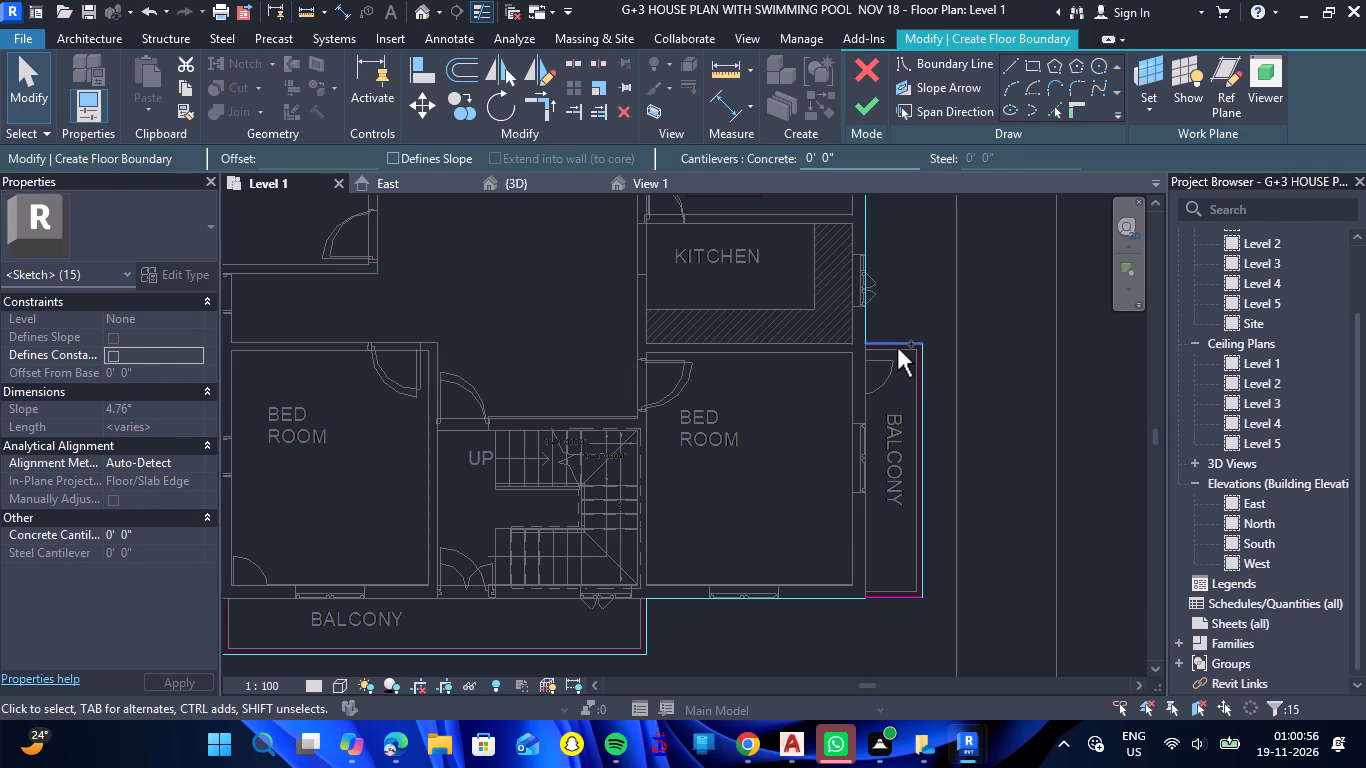
left_click(897, 346, "ctrl")
left_click(885, 599, "ctrl")
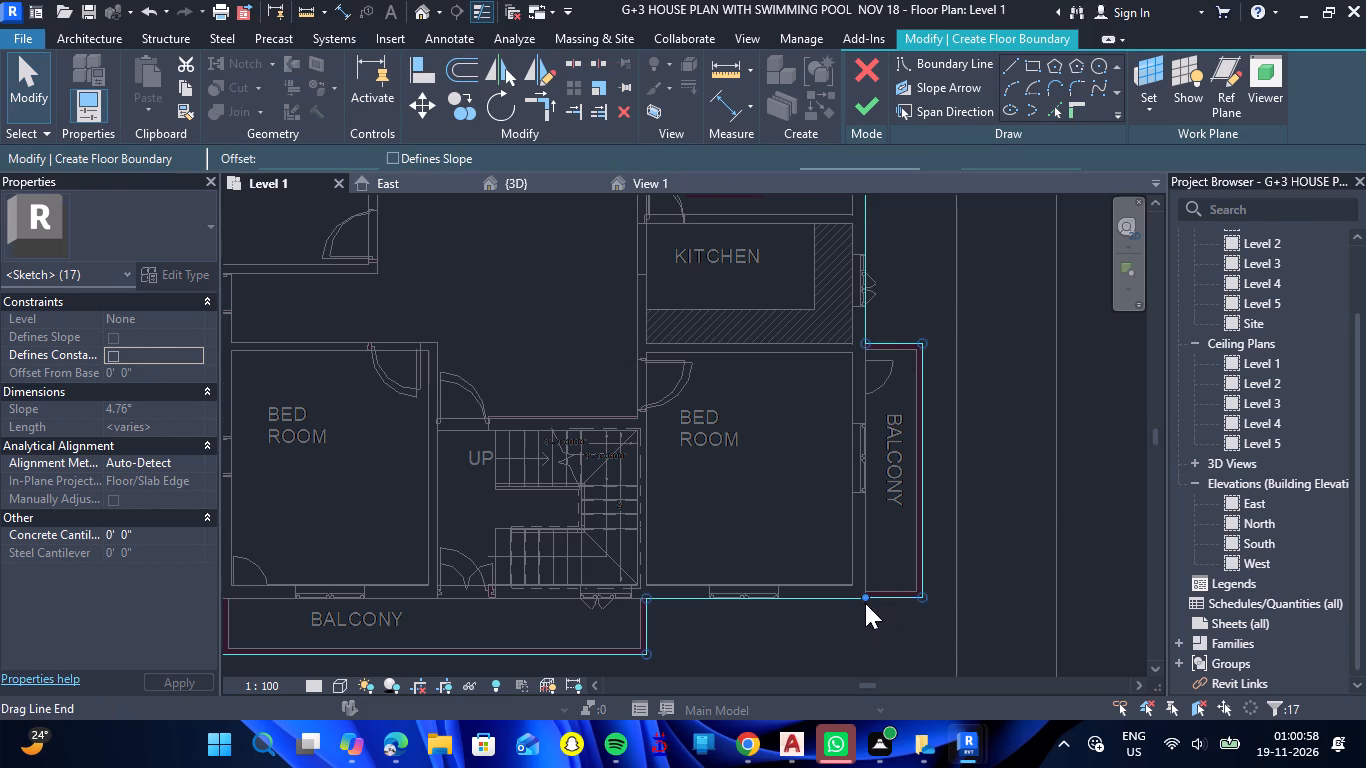
scroll(865, 603, "up", 19)
scroll(820, 587, "up", 9)
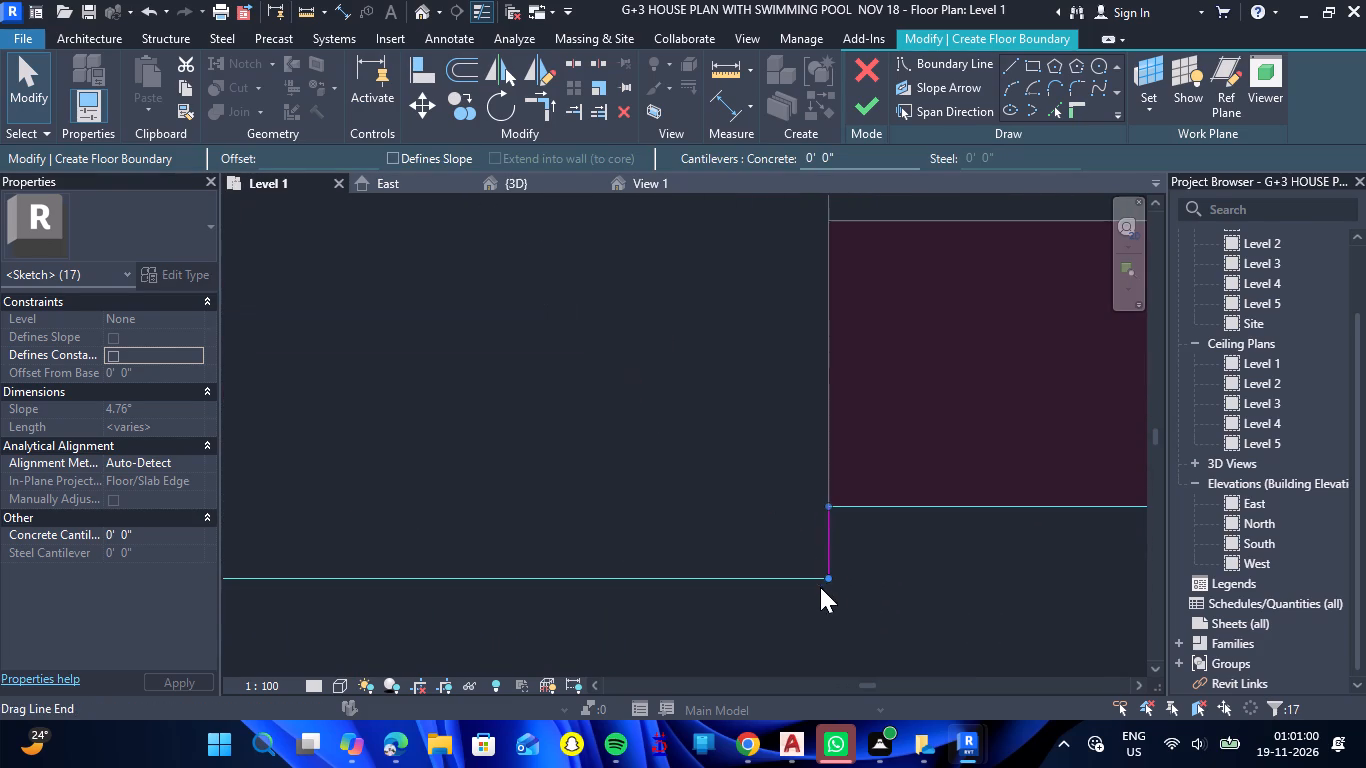
left_click(831, 553, "ctrl")
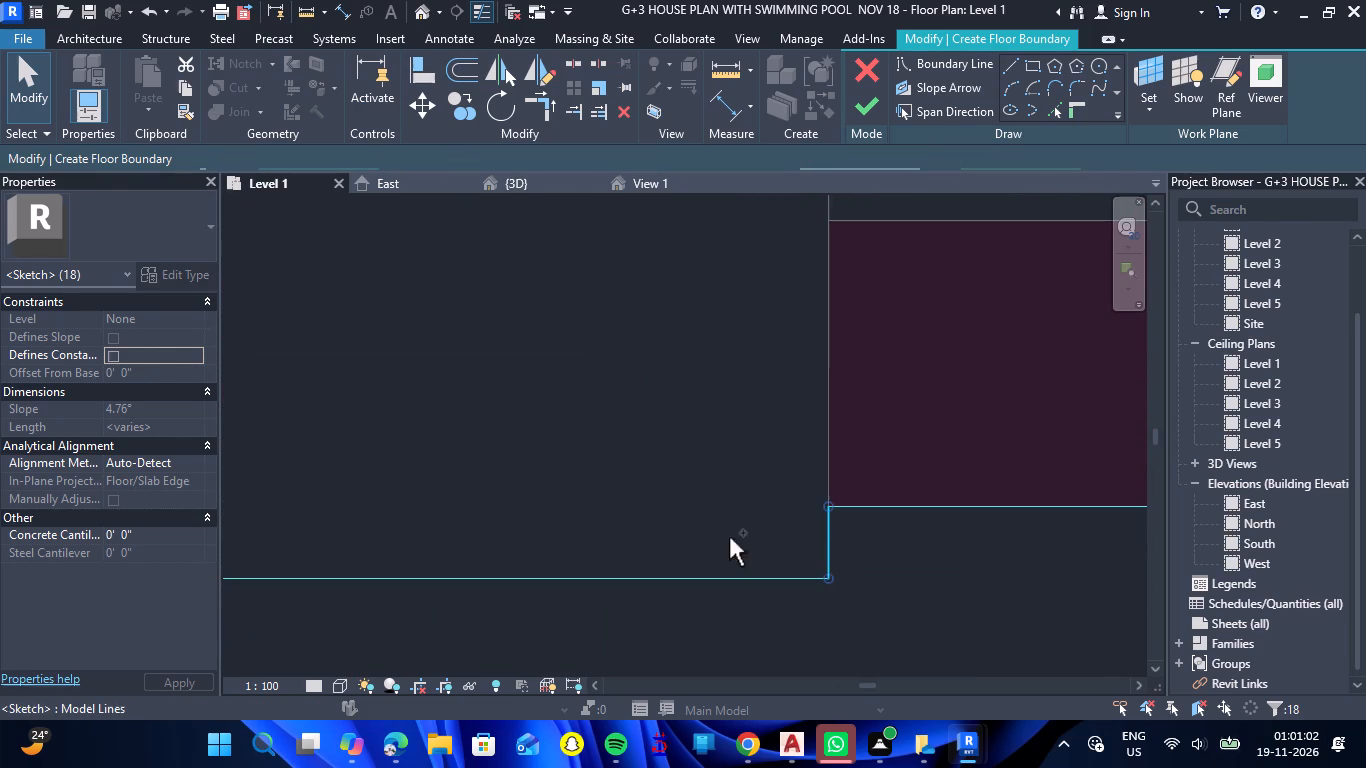
scroll(112, 430, "up", 7)
scroll(112, 430, "down", 4)
scroll(112, 430, "up", 2)
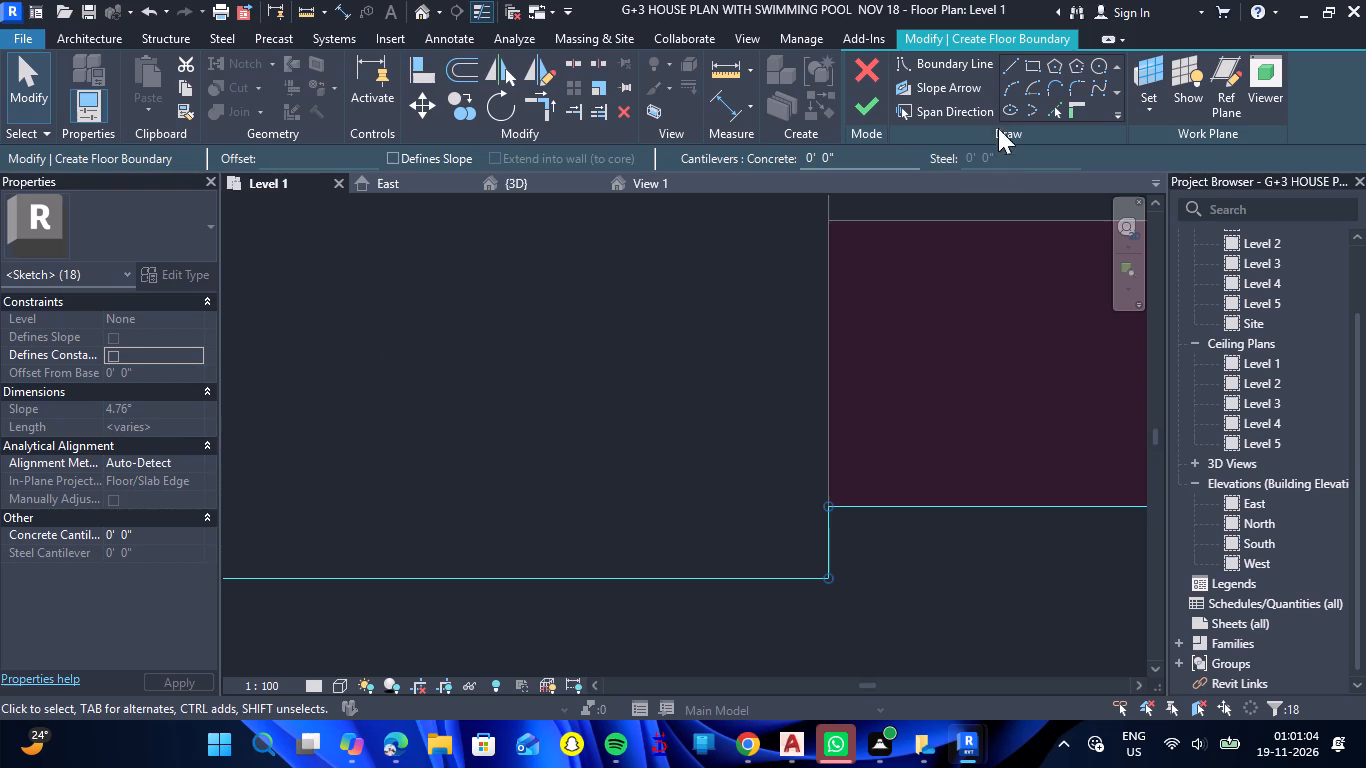
Finish the boundary sketch to create the Generic 150mm floor.
left_click(858, 109)
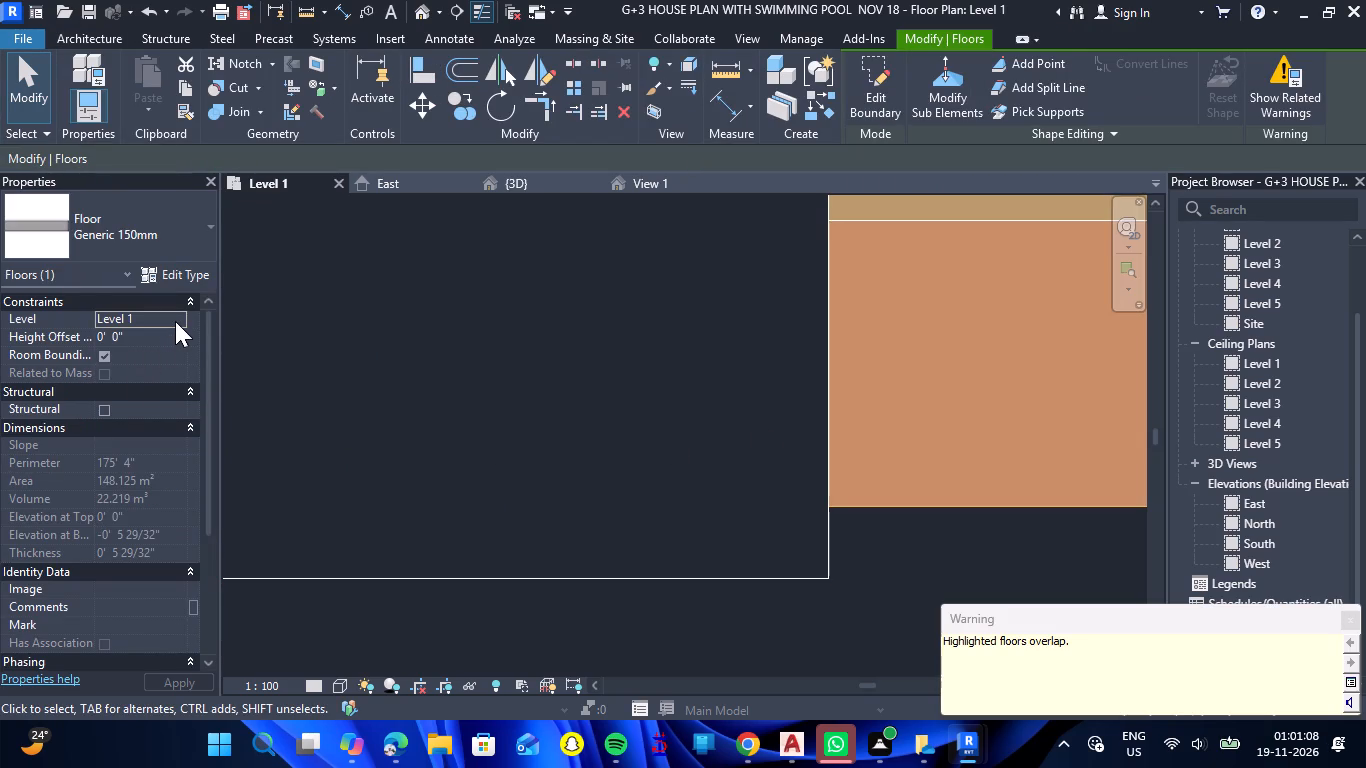
Set the new floor's level constraint to Level 2.
left_click(175, 321)
left_click(139, 350)
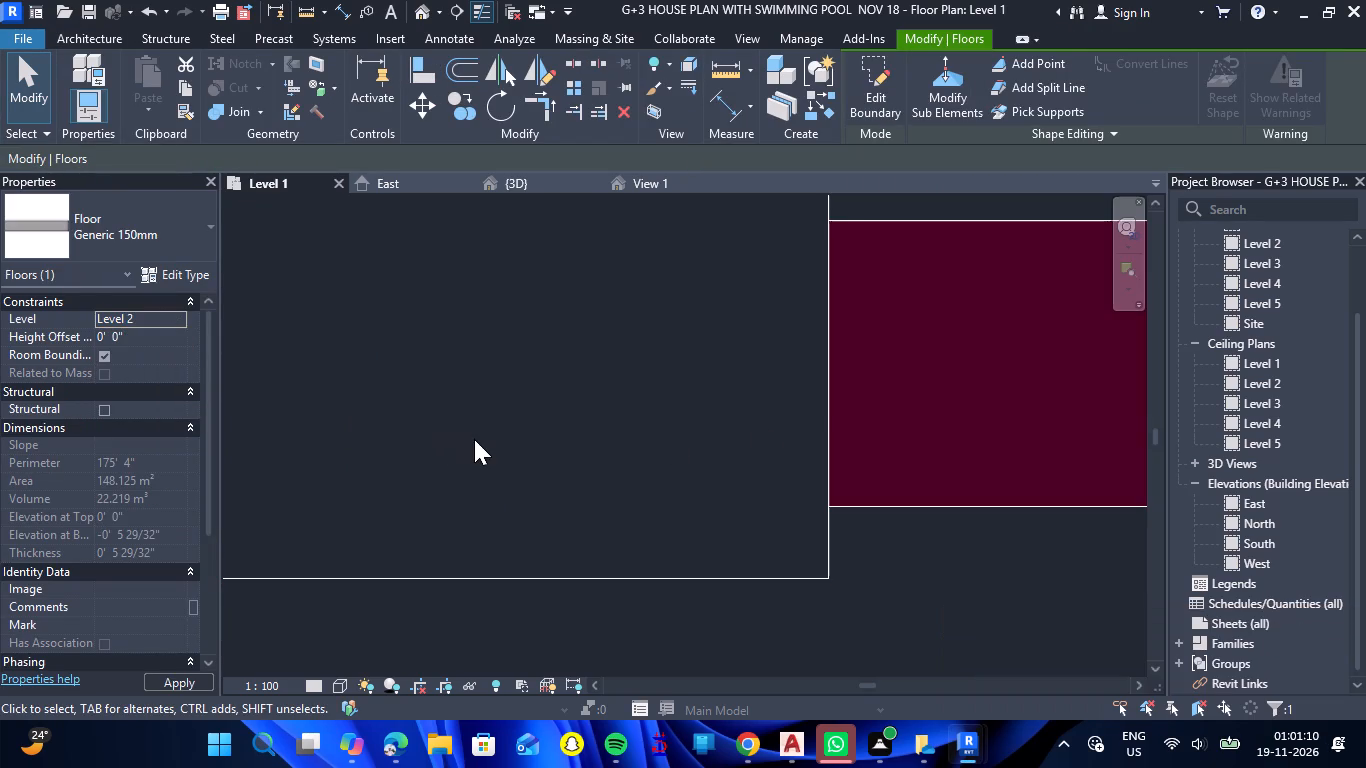
Examine the new Level 2 floor in the 3D view from above and from below, including the underside of the overhanging balconies.
scroll(532, 469, "down", 19)
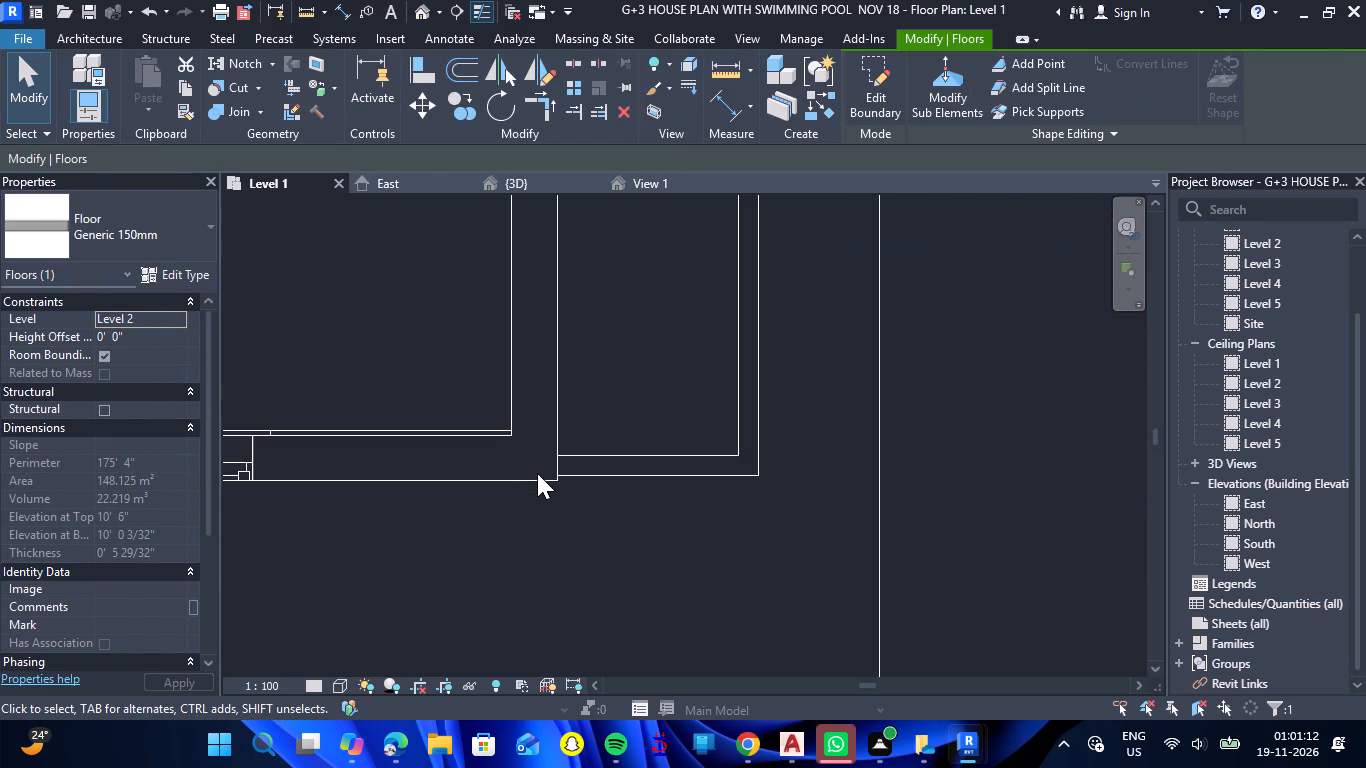
scroll(538, 473, "down", 12)
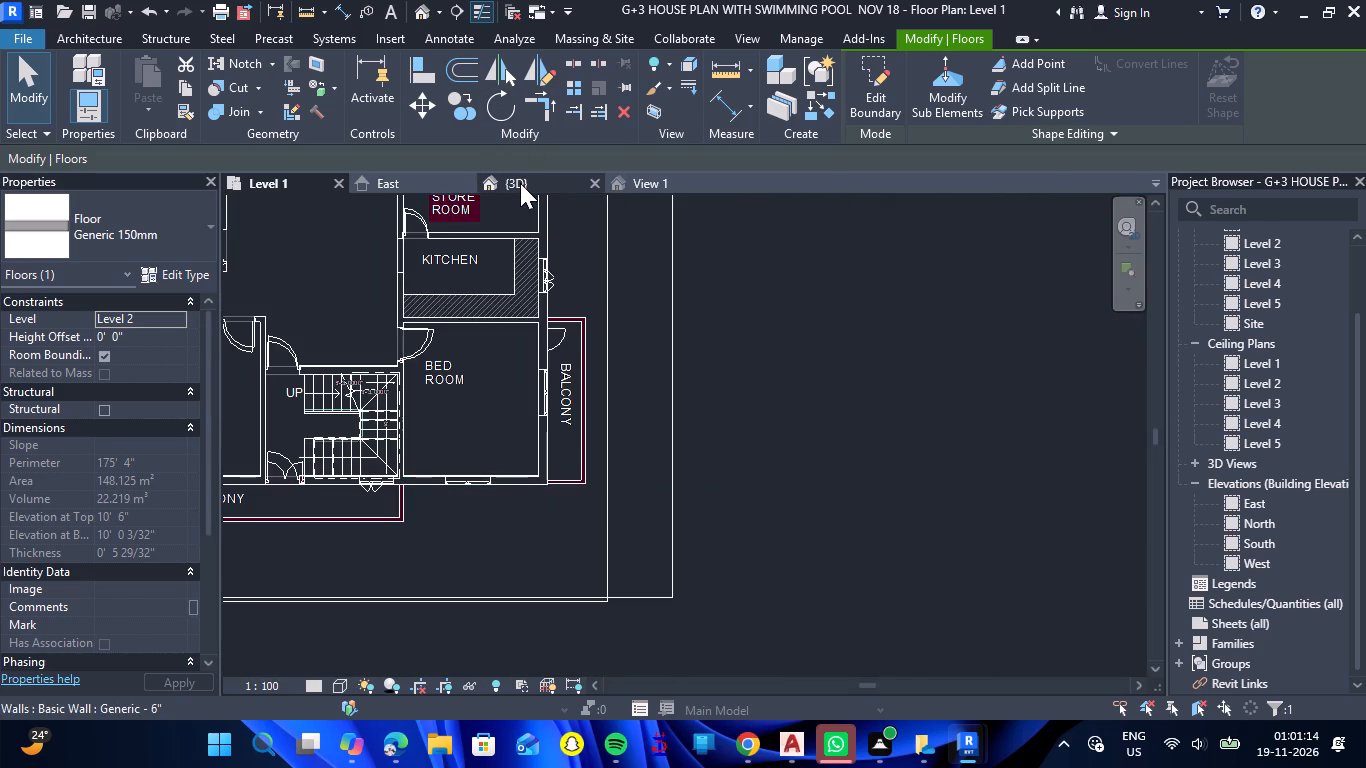
left_click(520, 183)
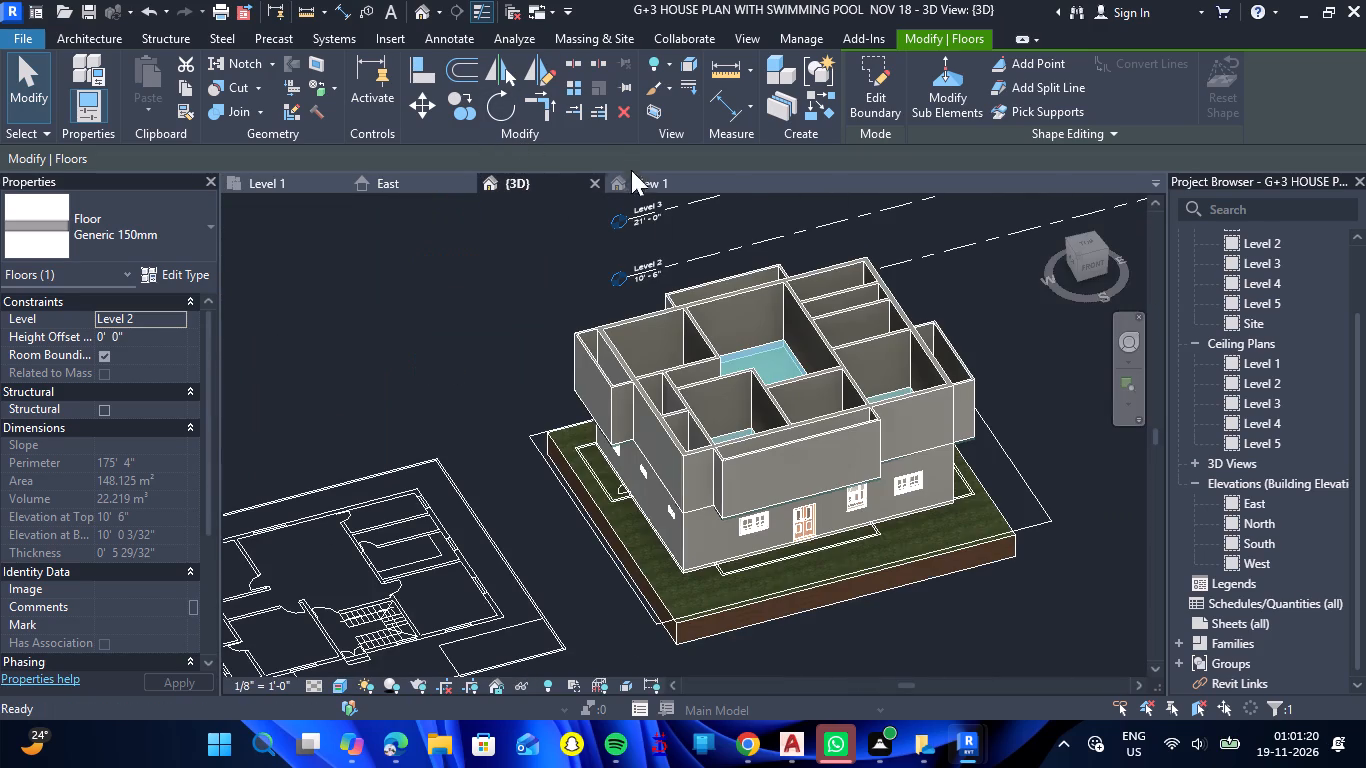
scroll(794, 410, "up", 5)
scroll(407, 318, "down", 5)
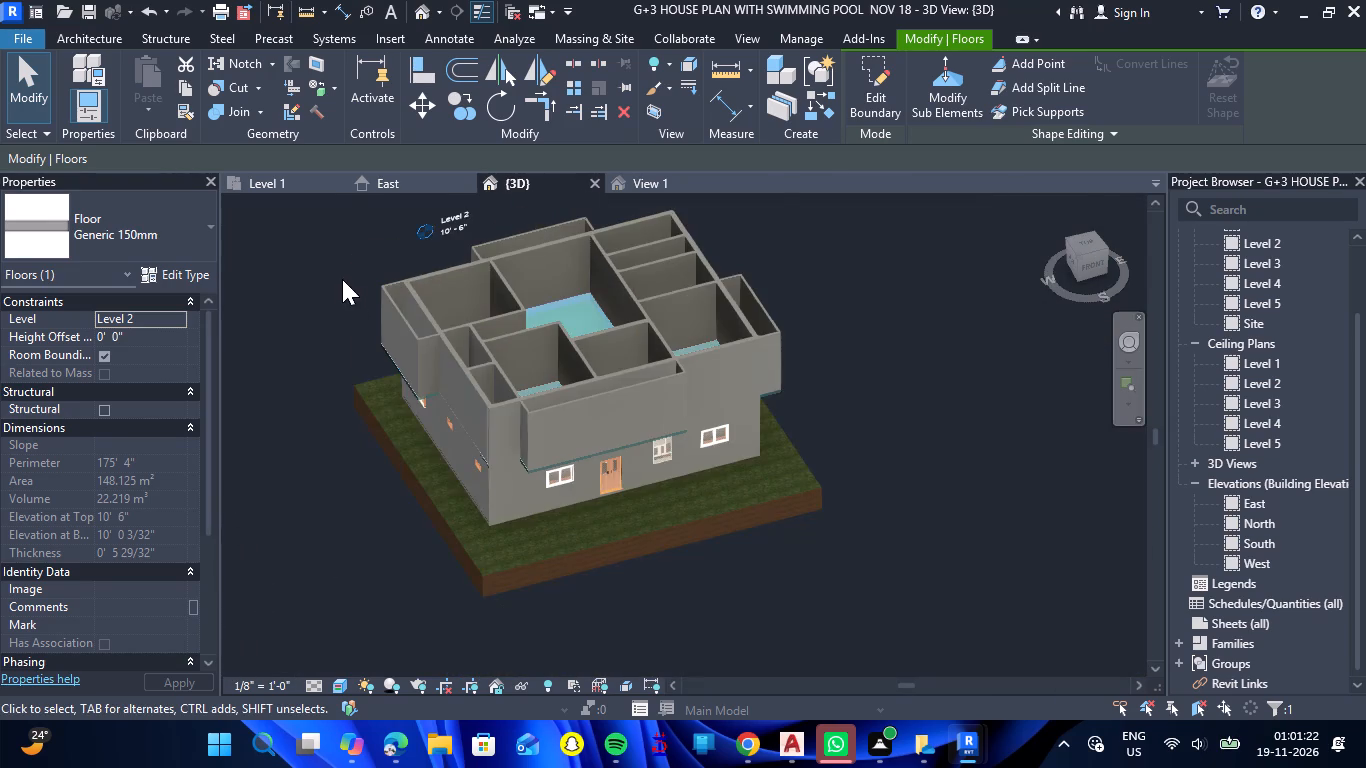
left_click(303, 297)
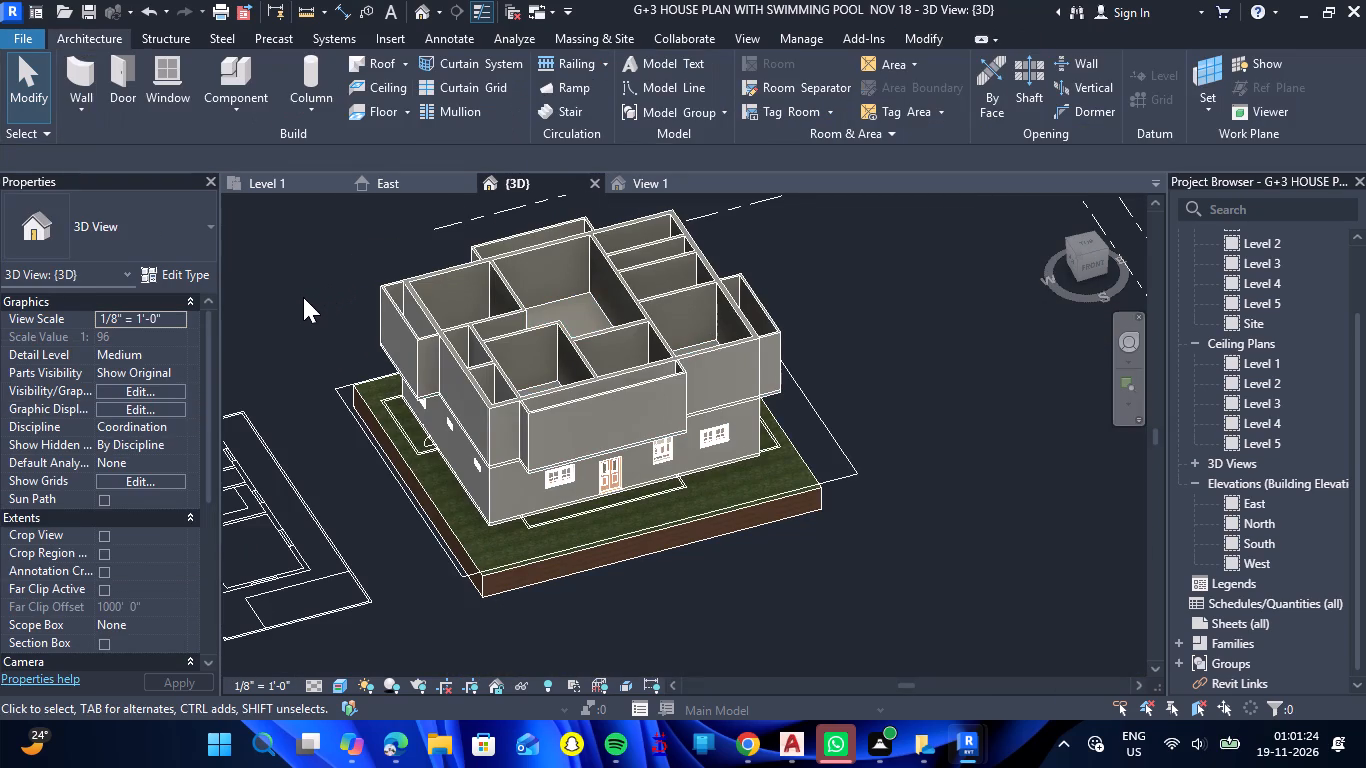
scroll(505, 500, "up", 4)
scroll(507, 493, "down", 5)
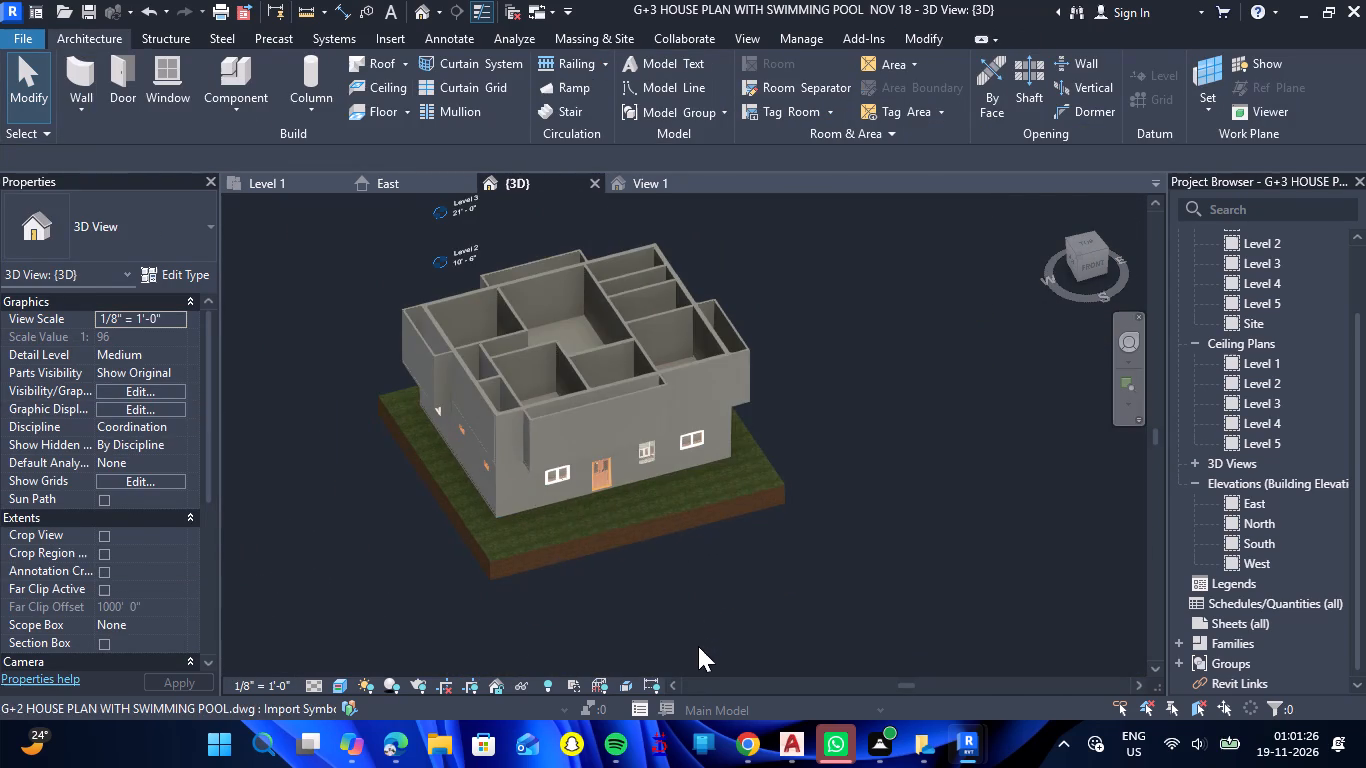
left_click_drag(654, 609, 662, 324, "shift")
right_click_drag(652, 609, 662, 324, "shift")
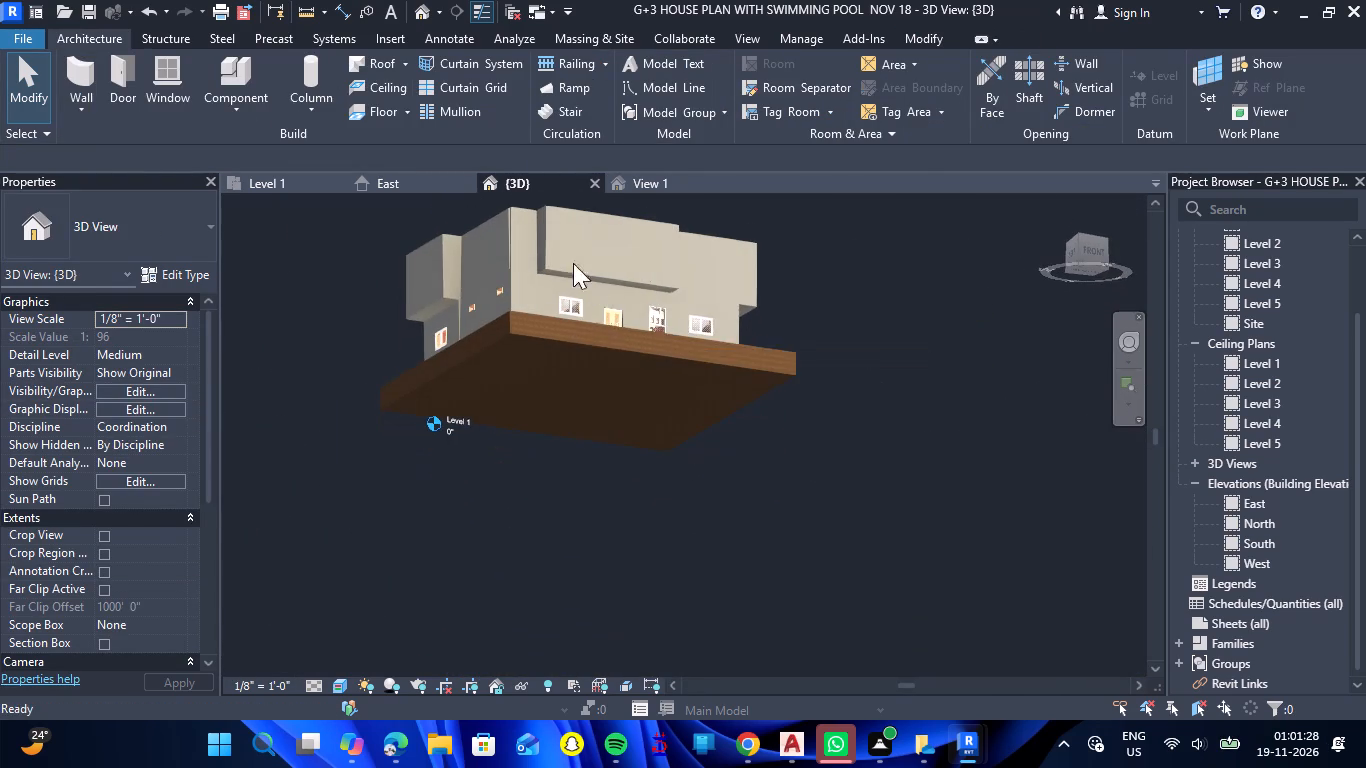
scroll(517, 227, "up", 8)
scroll(638, 364, "up", 5)
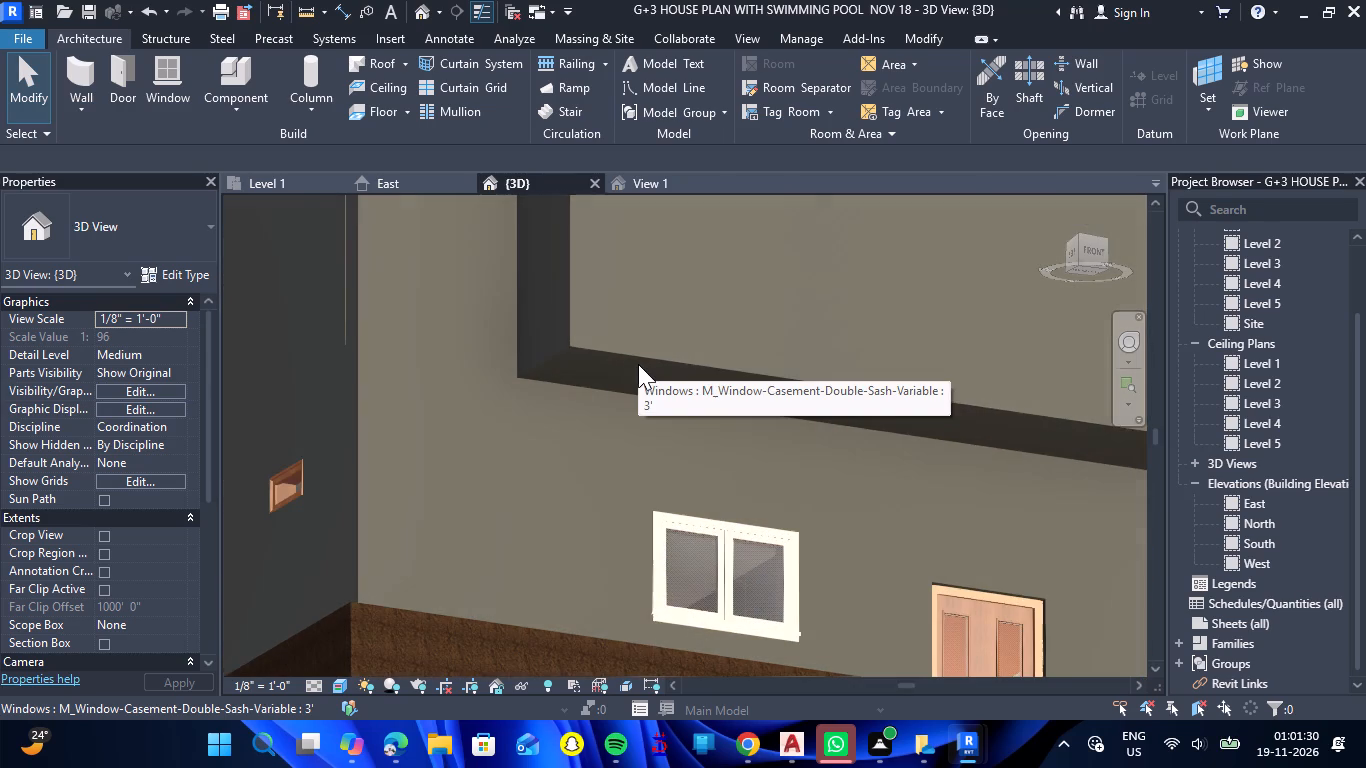
scroll(638, 364, "down", 1)
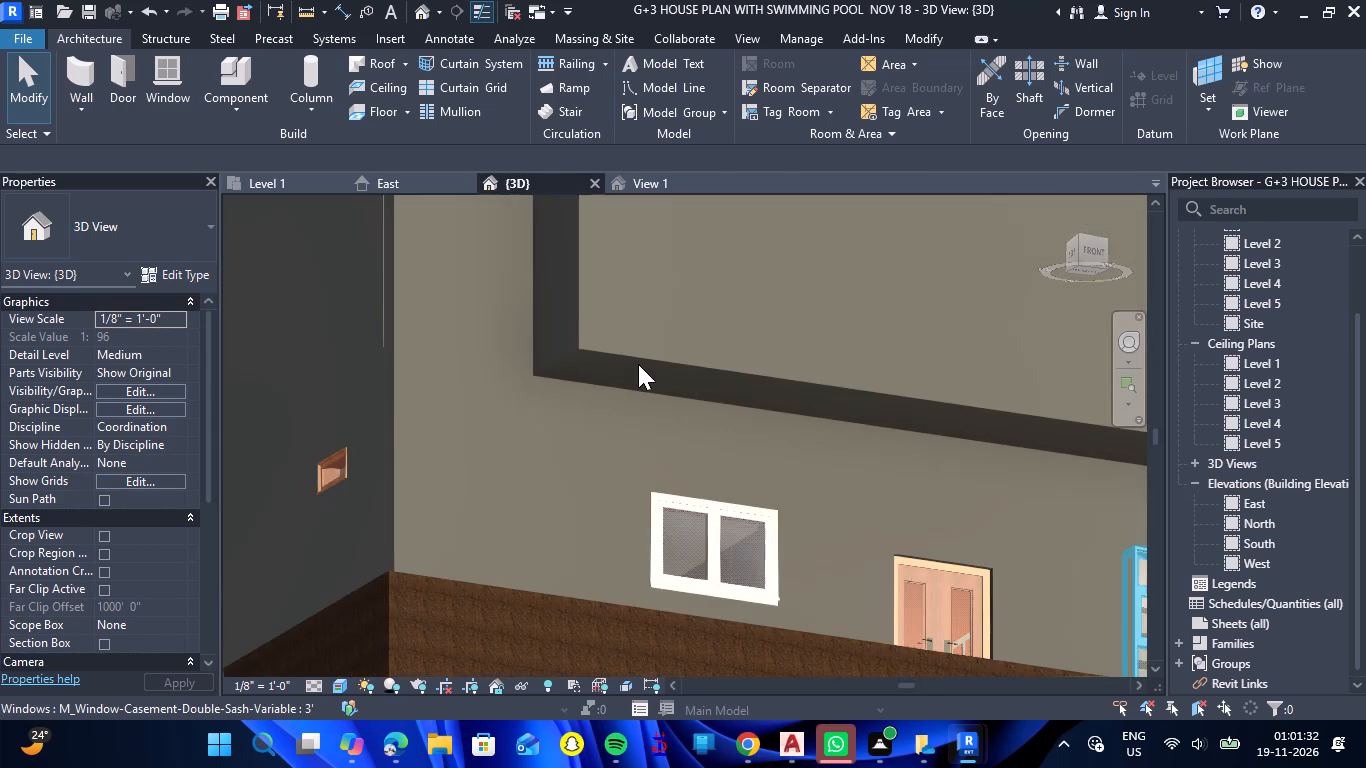
scroll(638, 364, "down", 7)
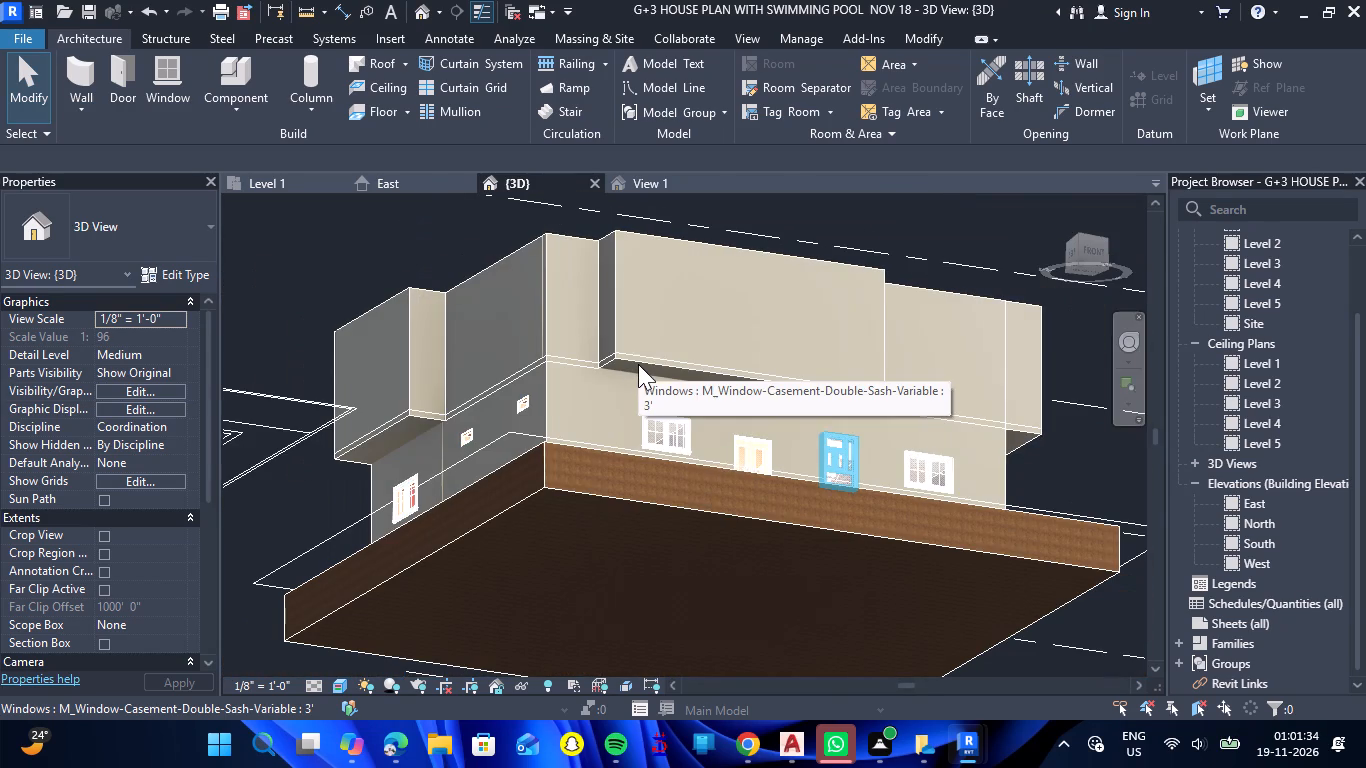
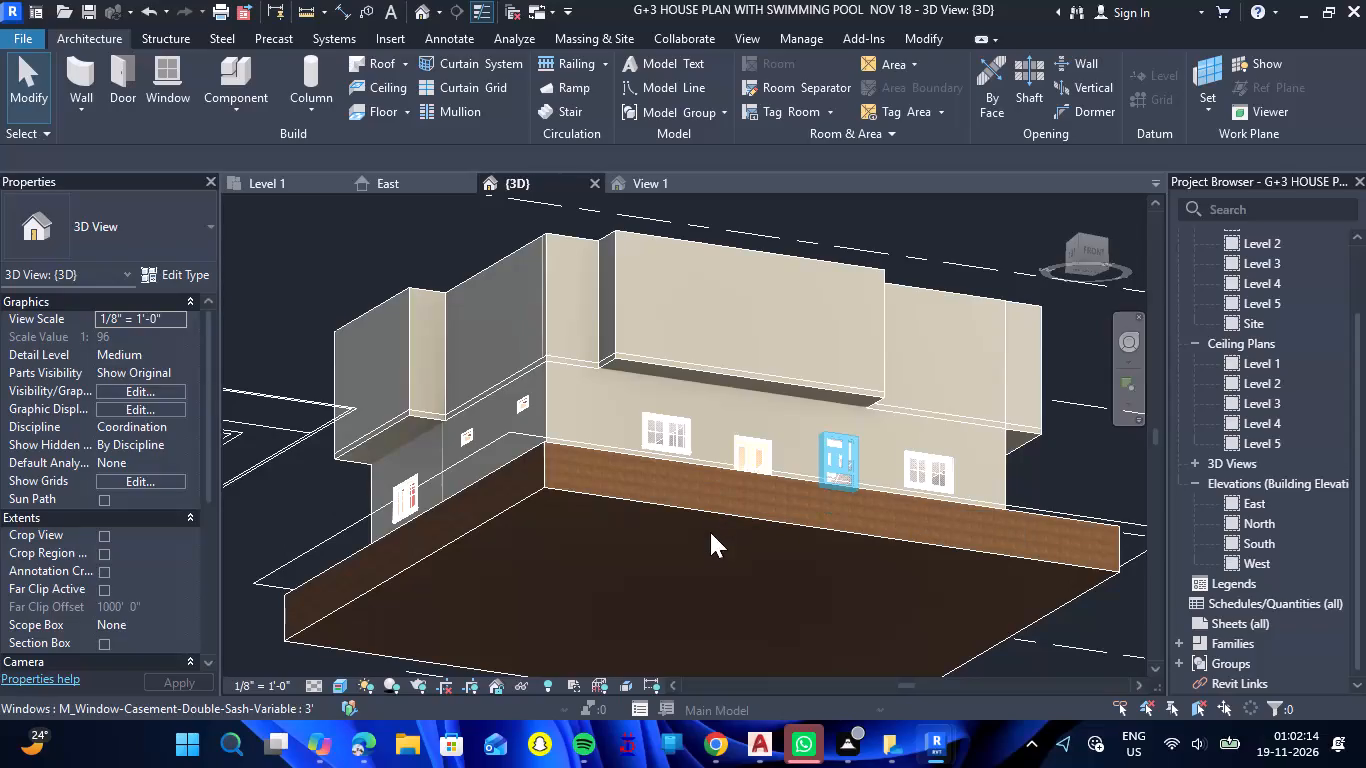
Examine the house in 3D from below and above, including the projecting Level 2 balcony walls.
scroll(709, 518, "down", 2)
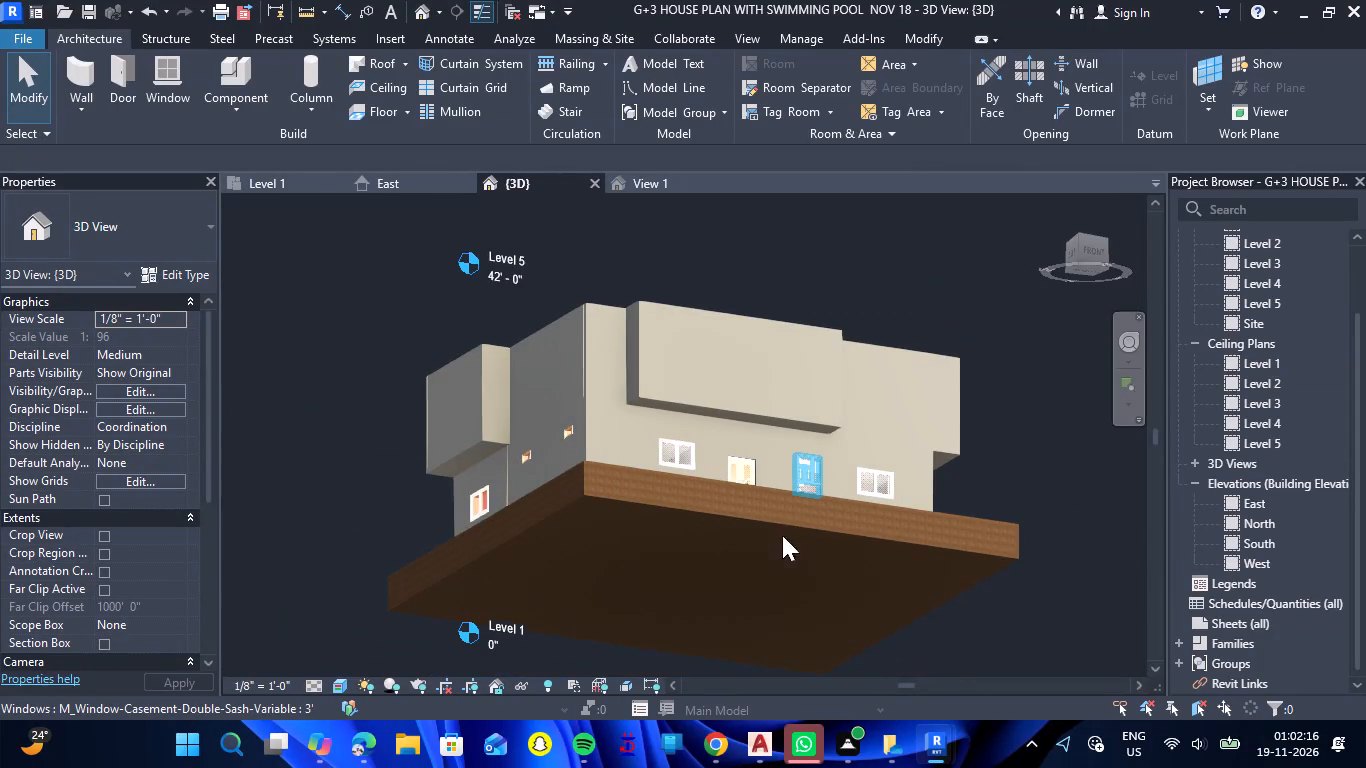
left_click(327, 633)
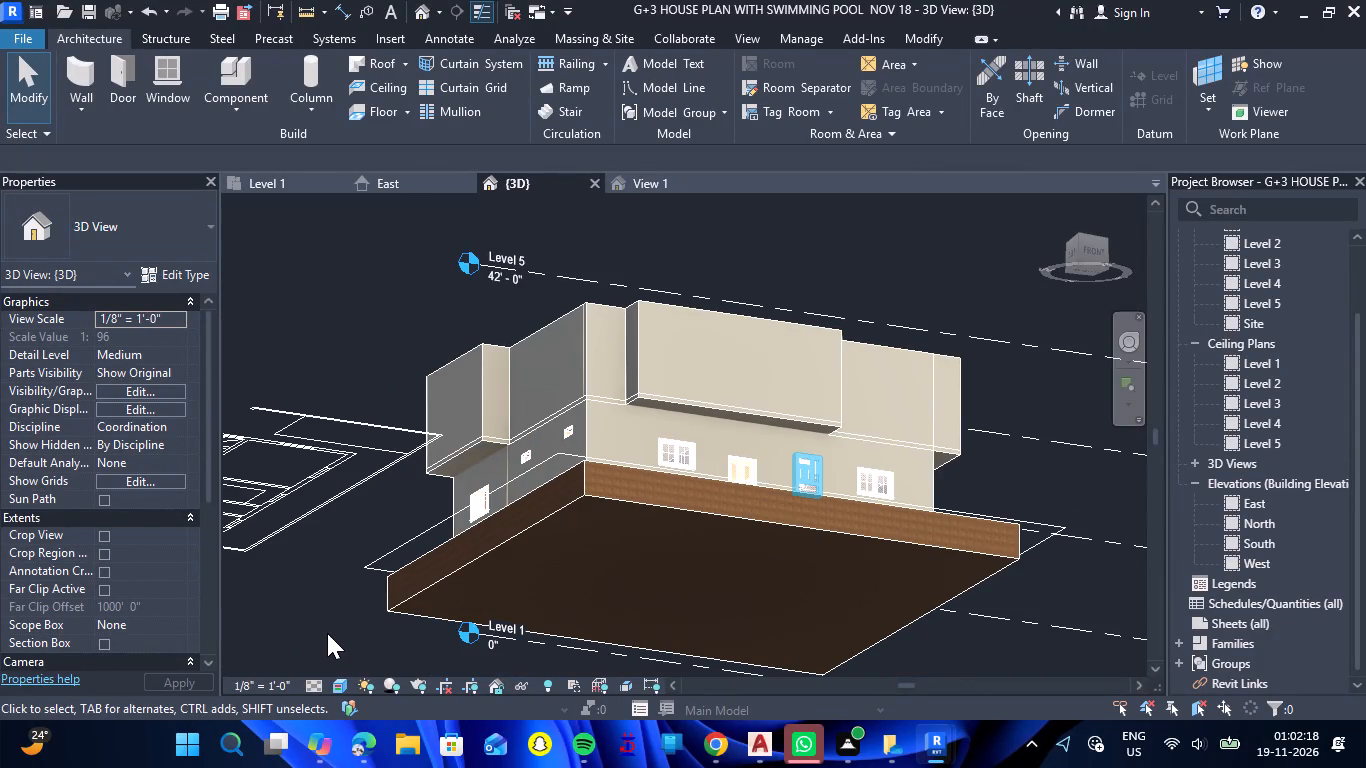
key("Escape")
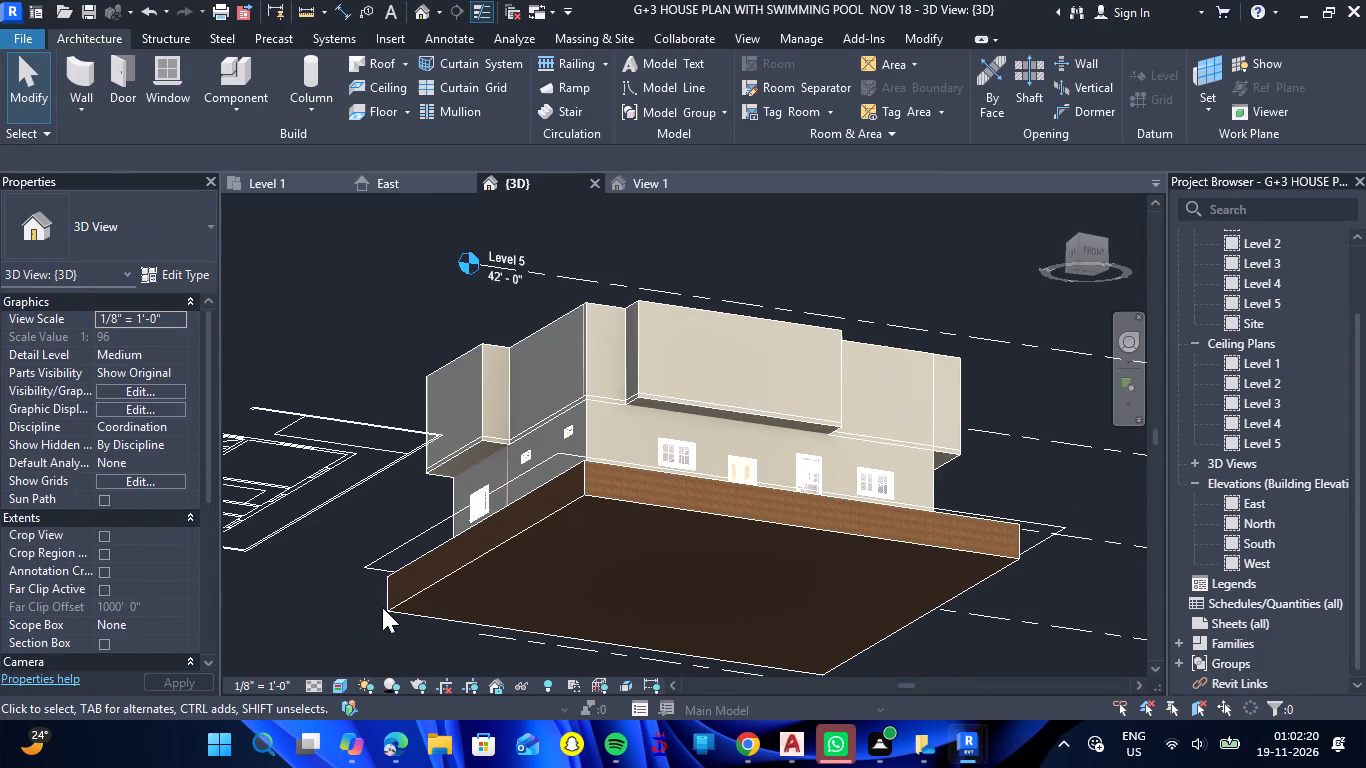
scroll(382, 605, "down", 3)
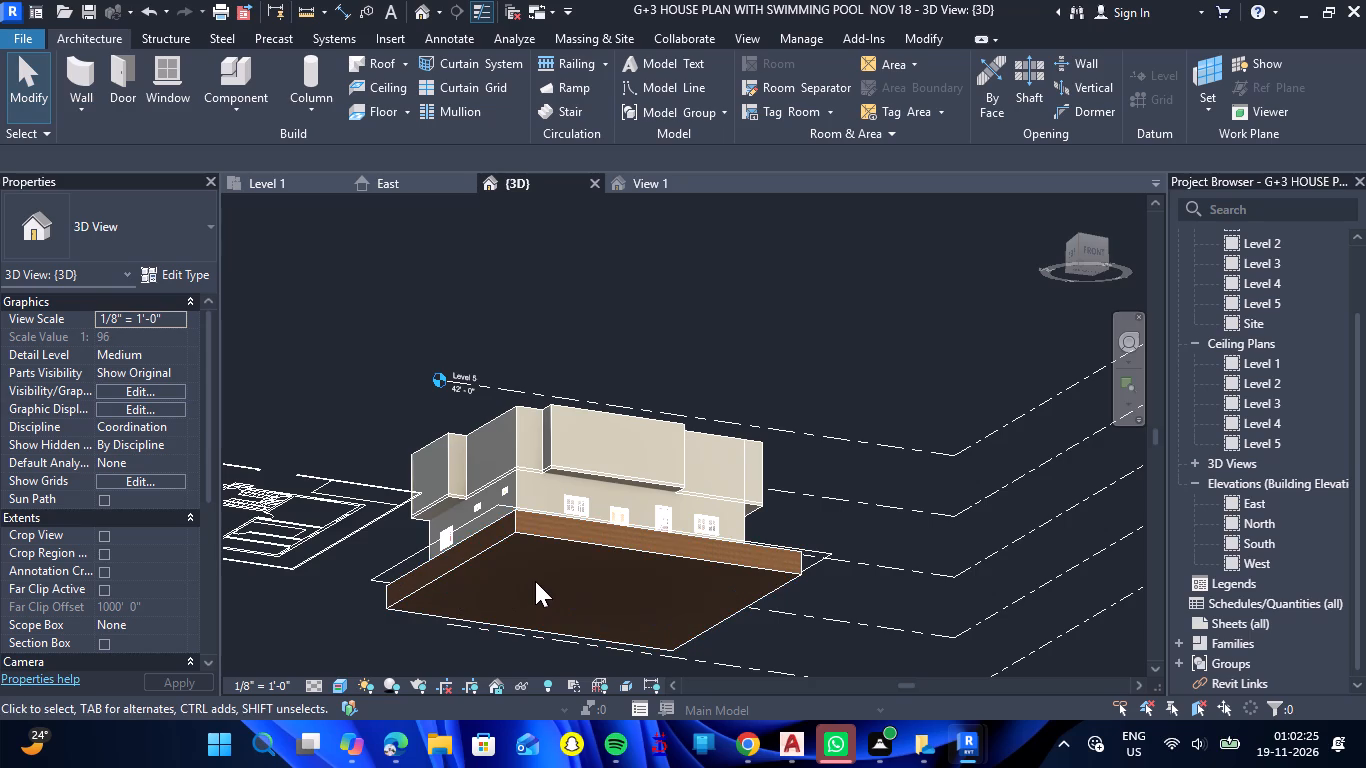
scroll(556, 578, "down", 4)
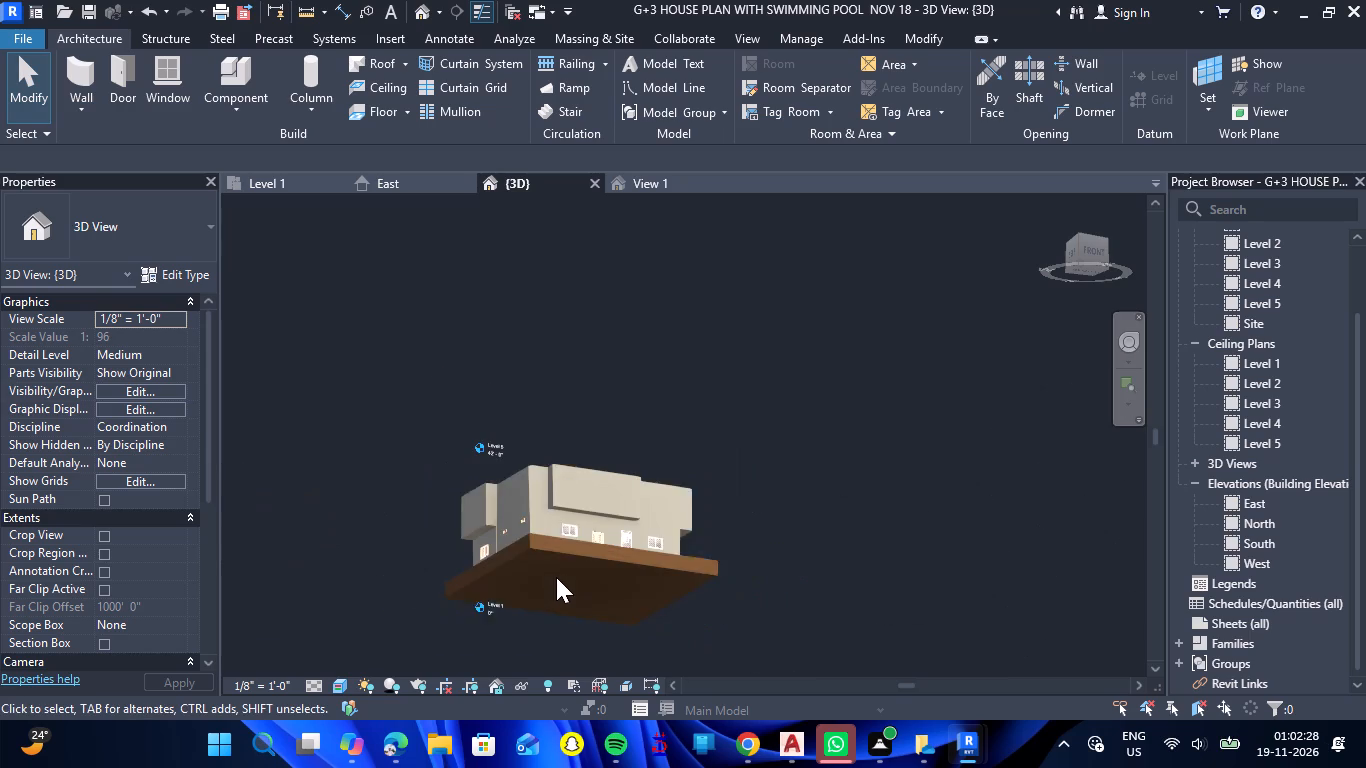
scroll(522, 452, "down", 3)
left_click_drag(566, 353, 592, 616)
right_click_drag(566, 353, 592, 616, "shift")
scroll(567, 539, "up", 9)
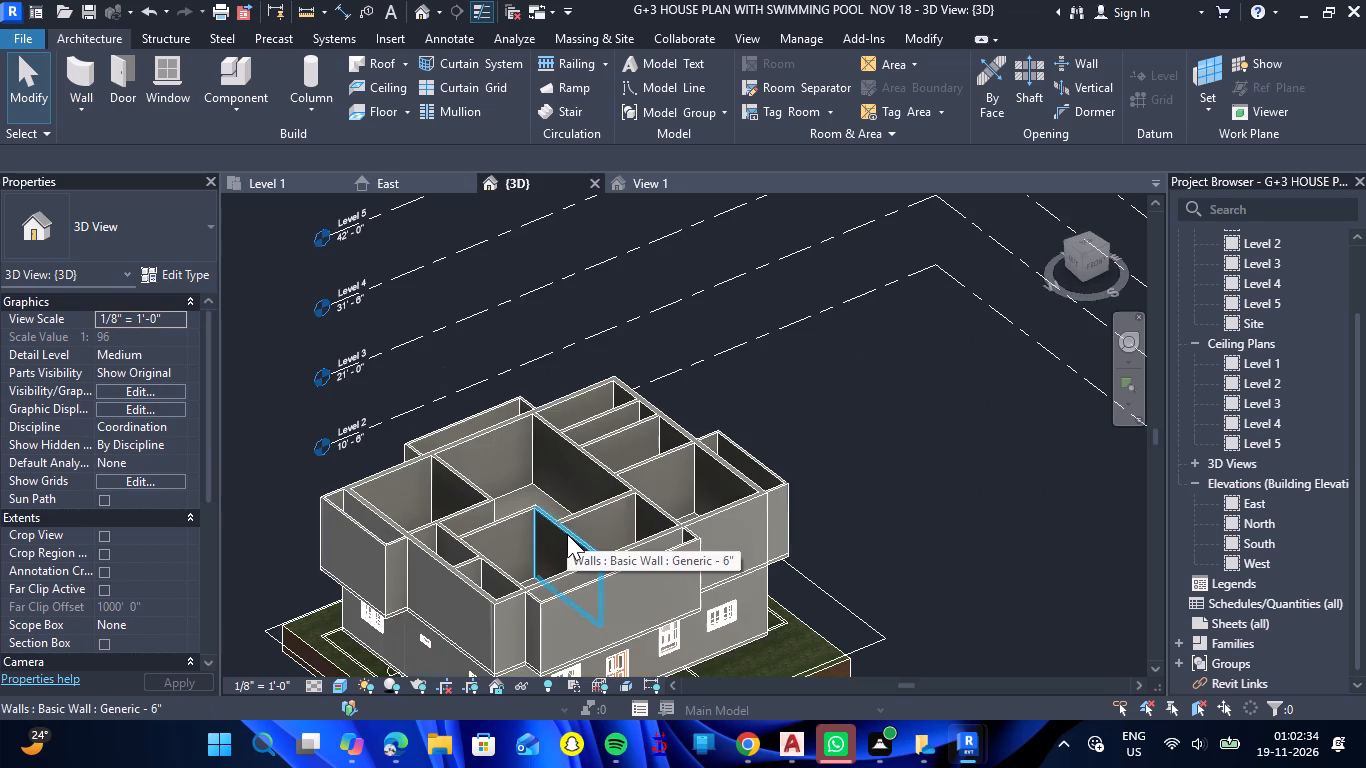
scroll(567, 534, "up", 1)
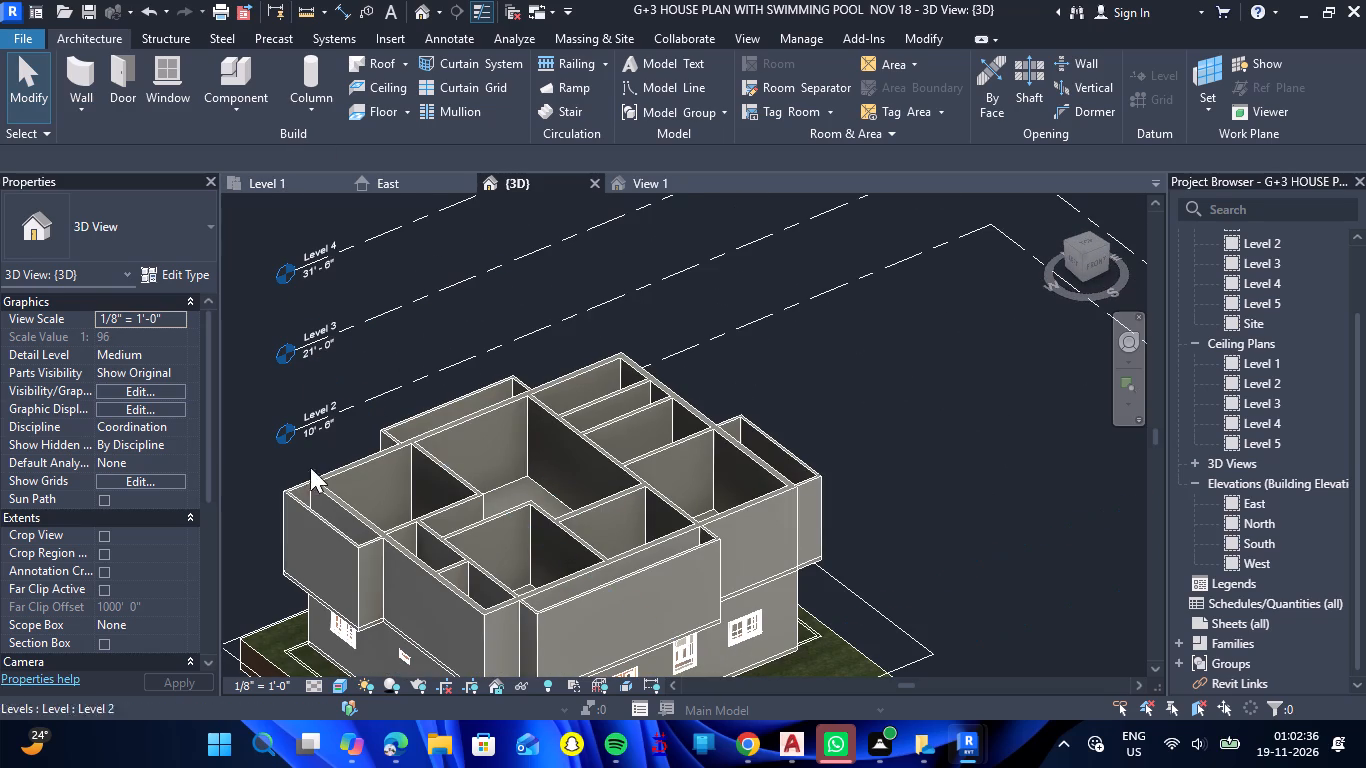
left_click(316, 519)
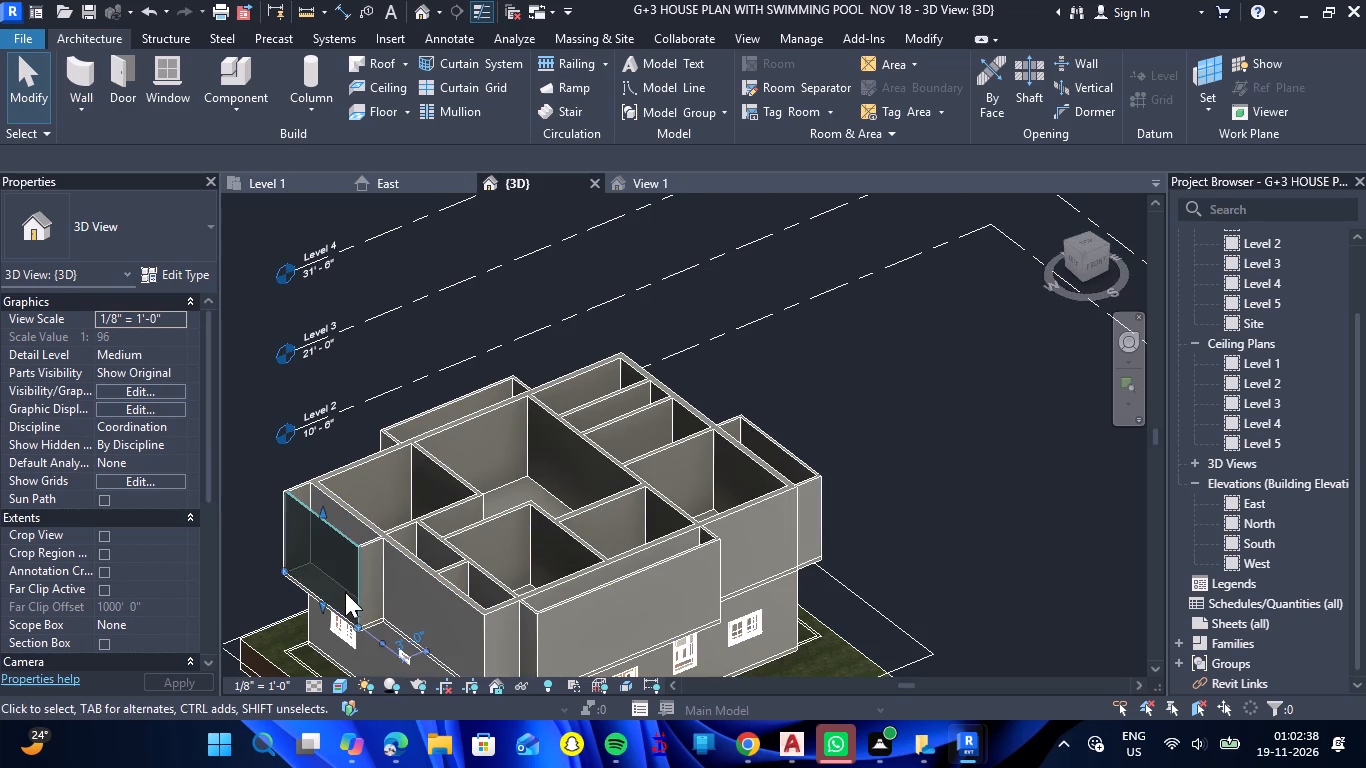
scroll(345, 591, "up", 4)
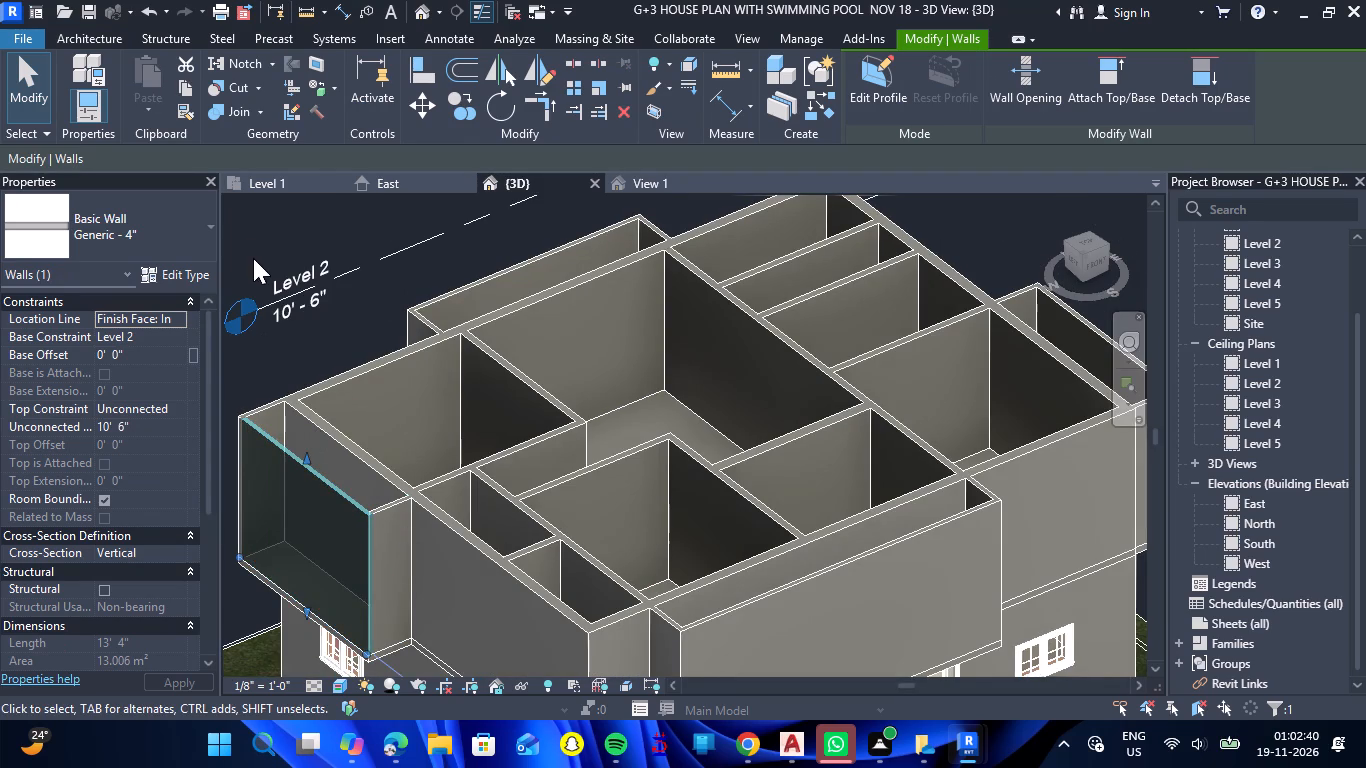
key("Escape")
Examine the balcony outlines of the imported drawing in the Level 1 floor plan.
left_click(266, 184)
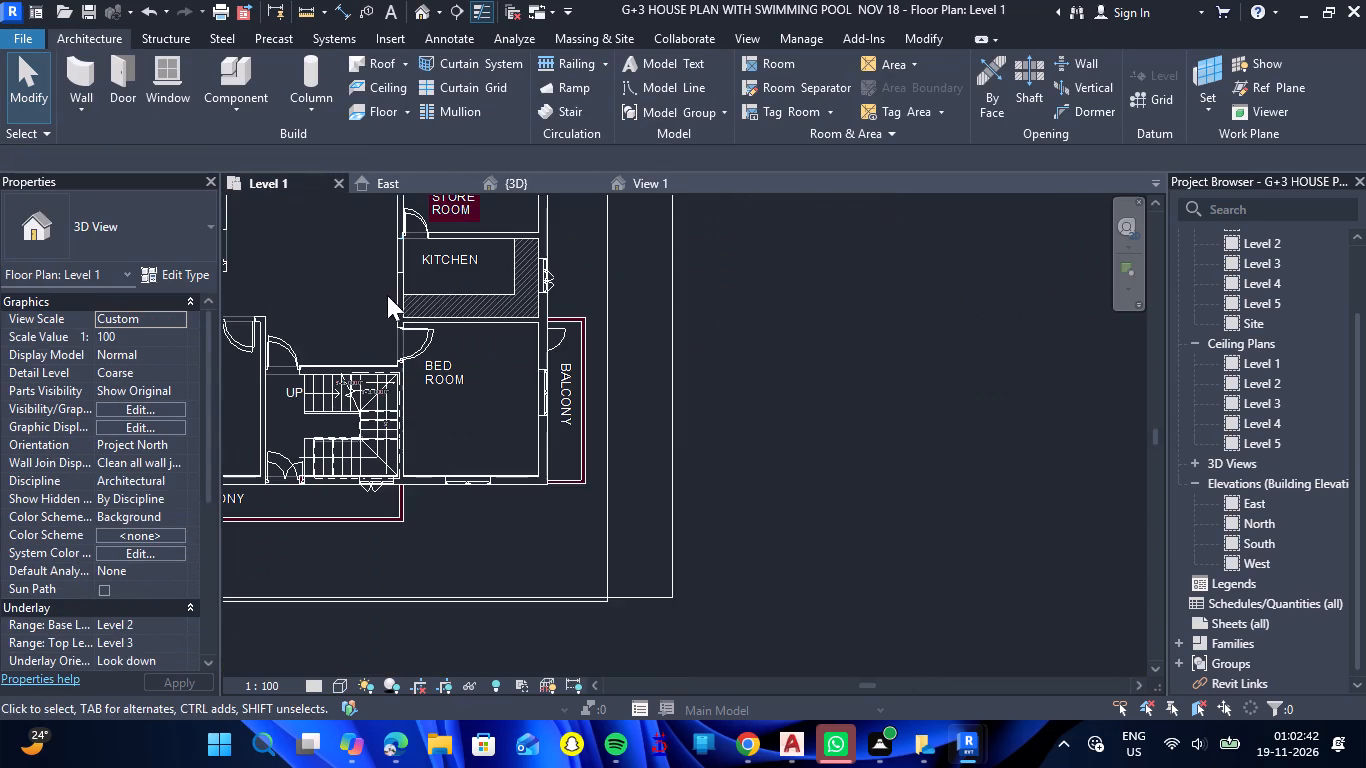
scroll(487, 400, "down", 5)
scroll(322, 486, "up", 7)
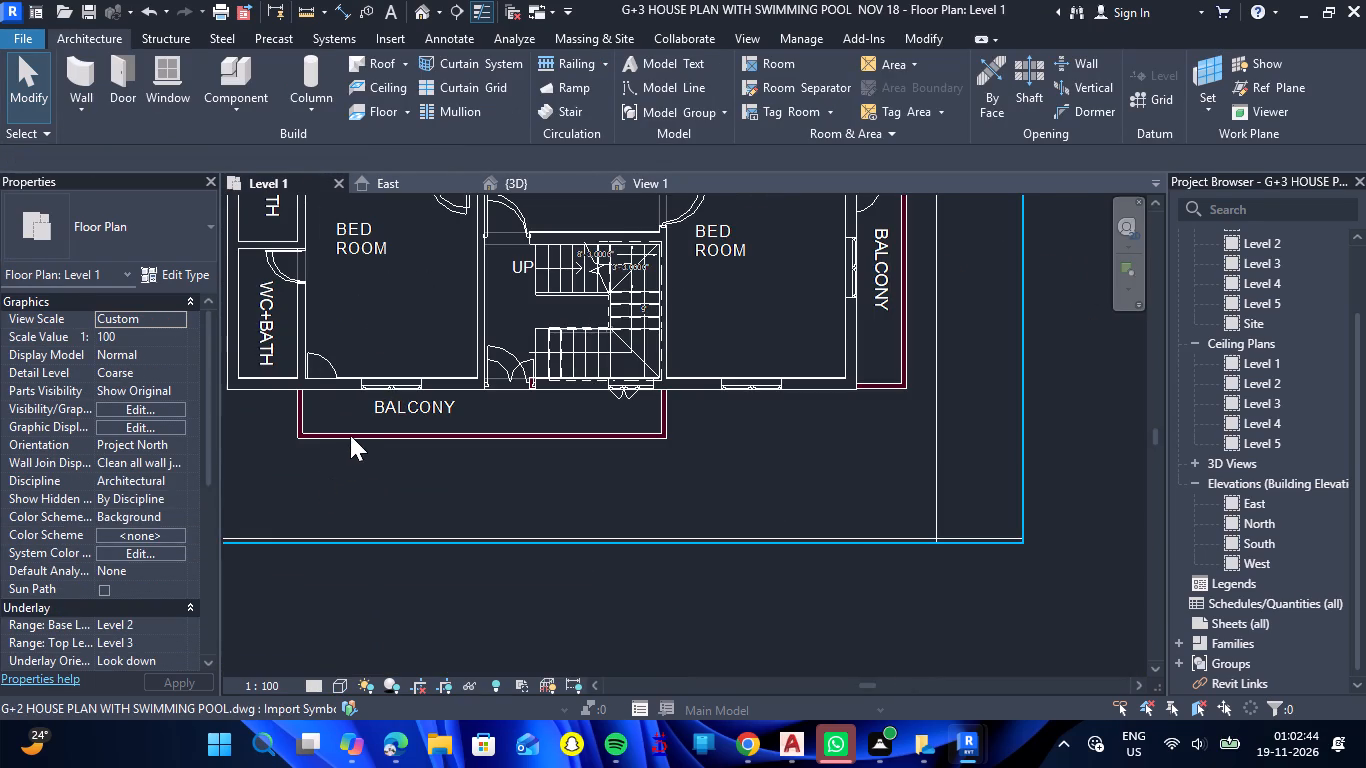
left_click(358, 432)
scroll(584, 459, "down", 6)
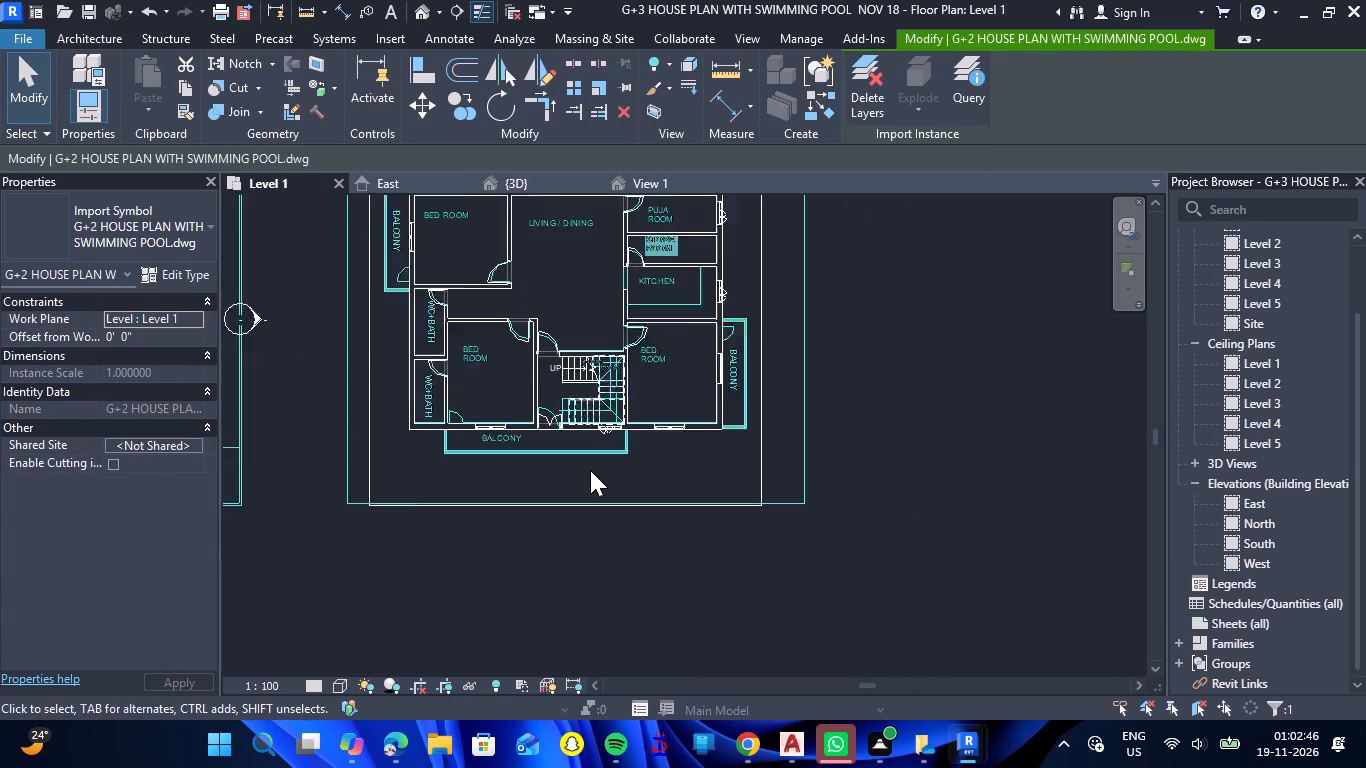
key("Escape")
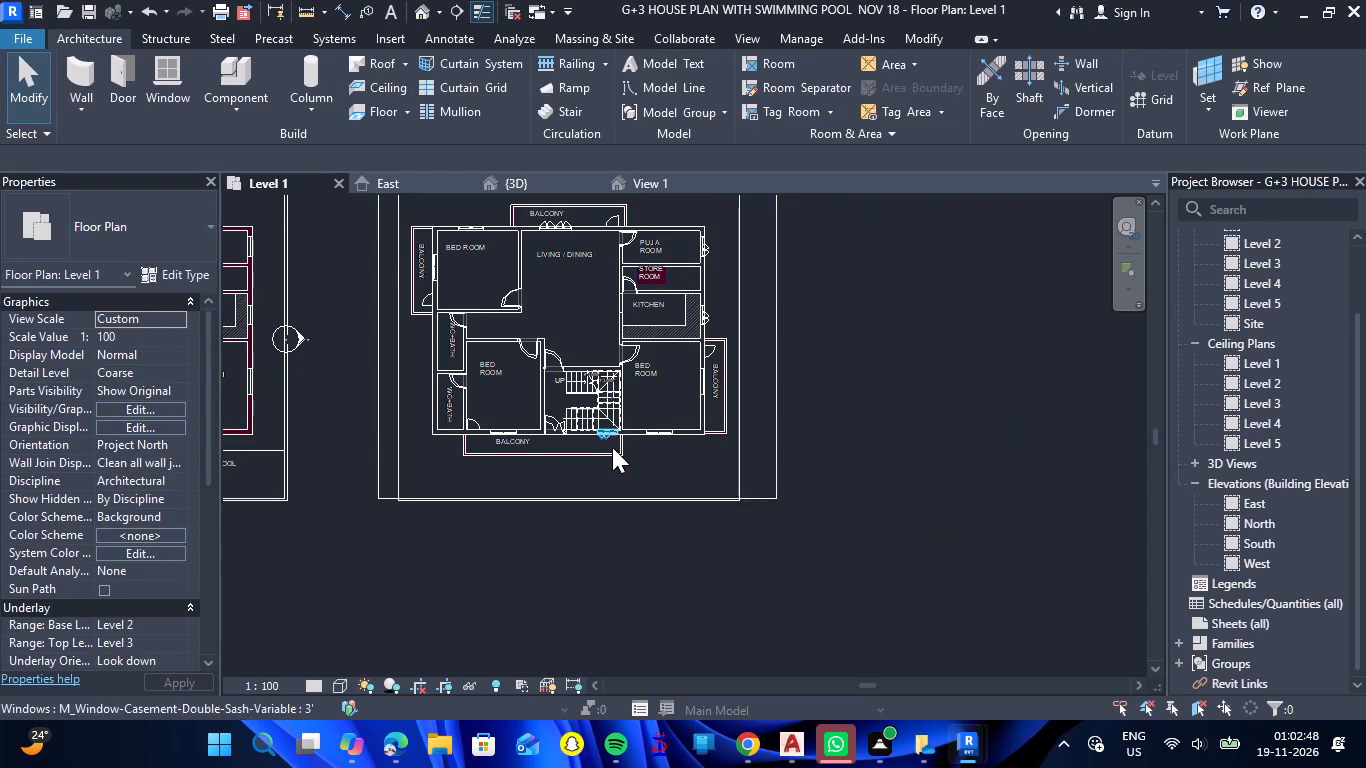
scroll(612, 447, "up", 2)
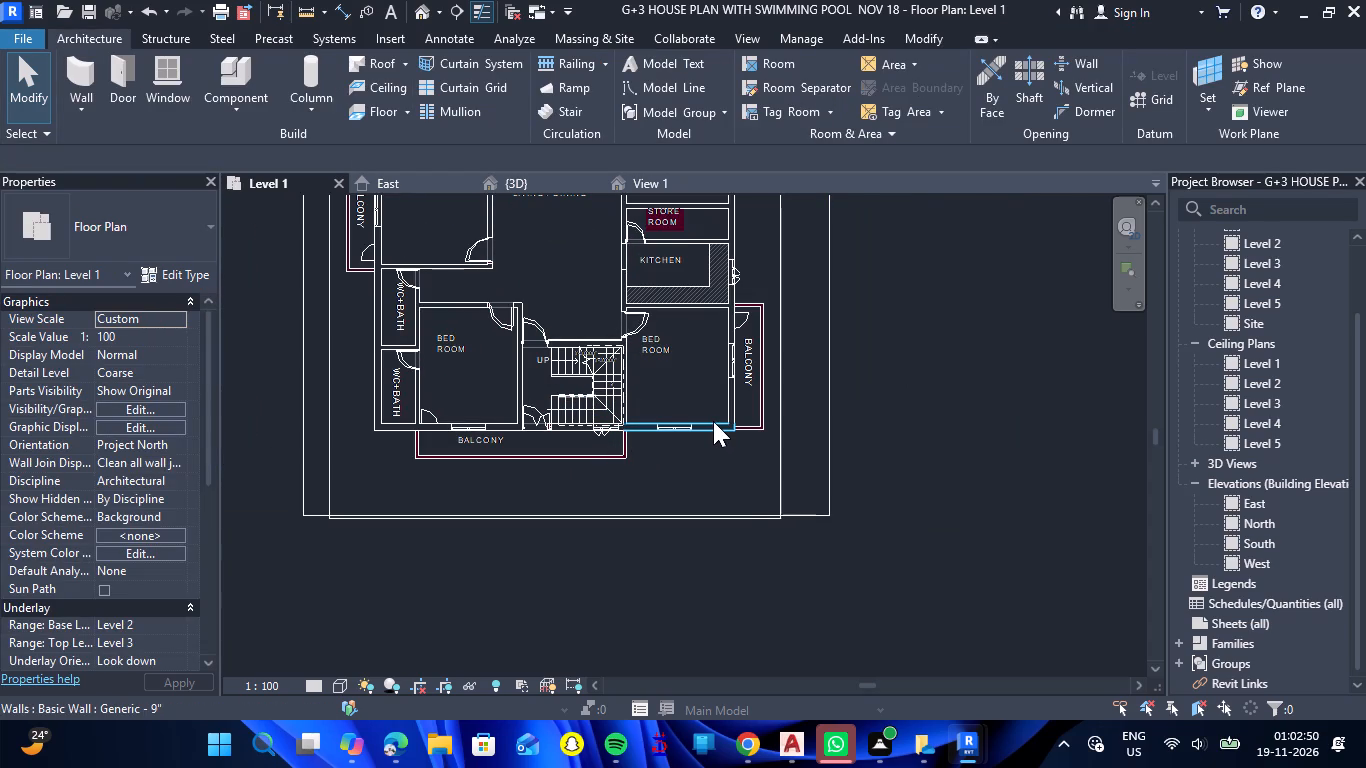
scroll(713, 421, "up", 12)
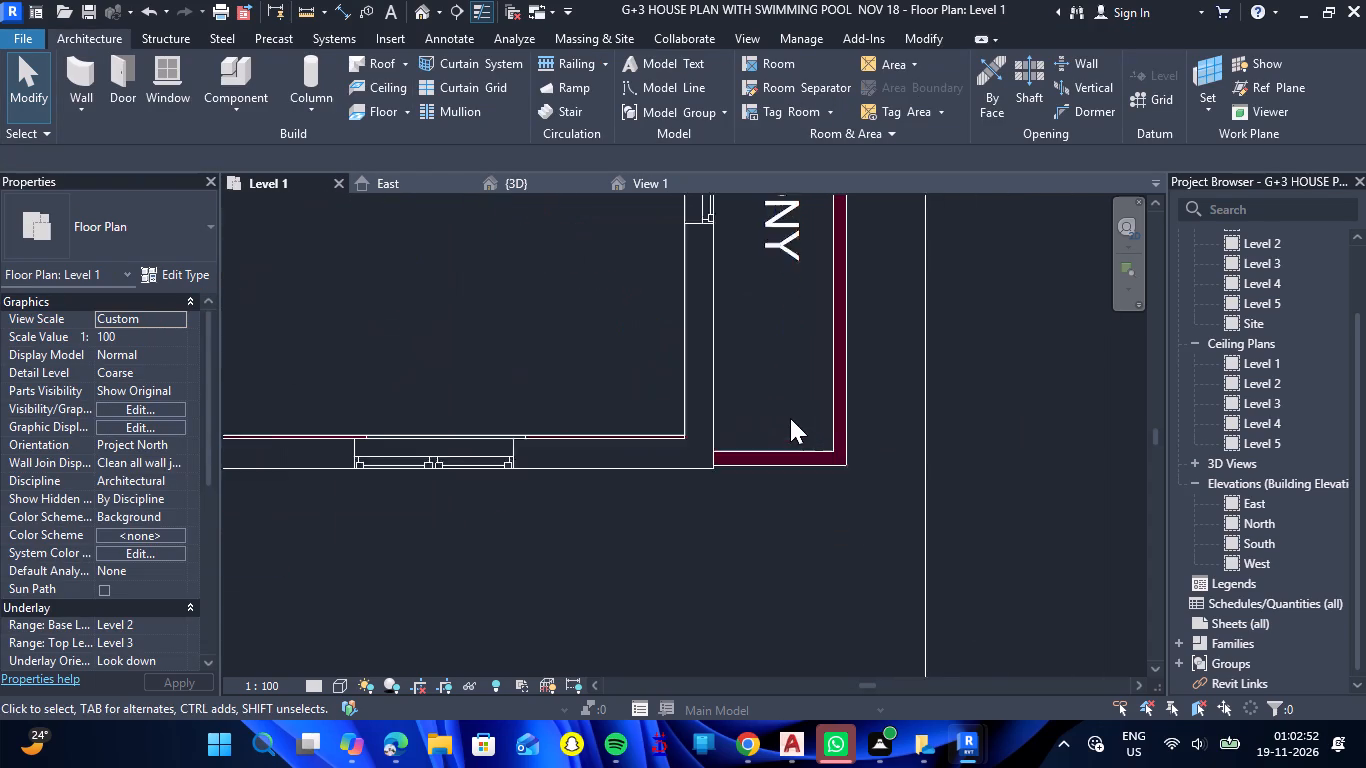
left_click(697, 410)
left_click(739, 456)
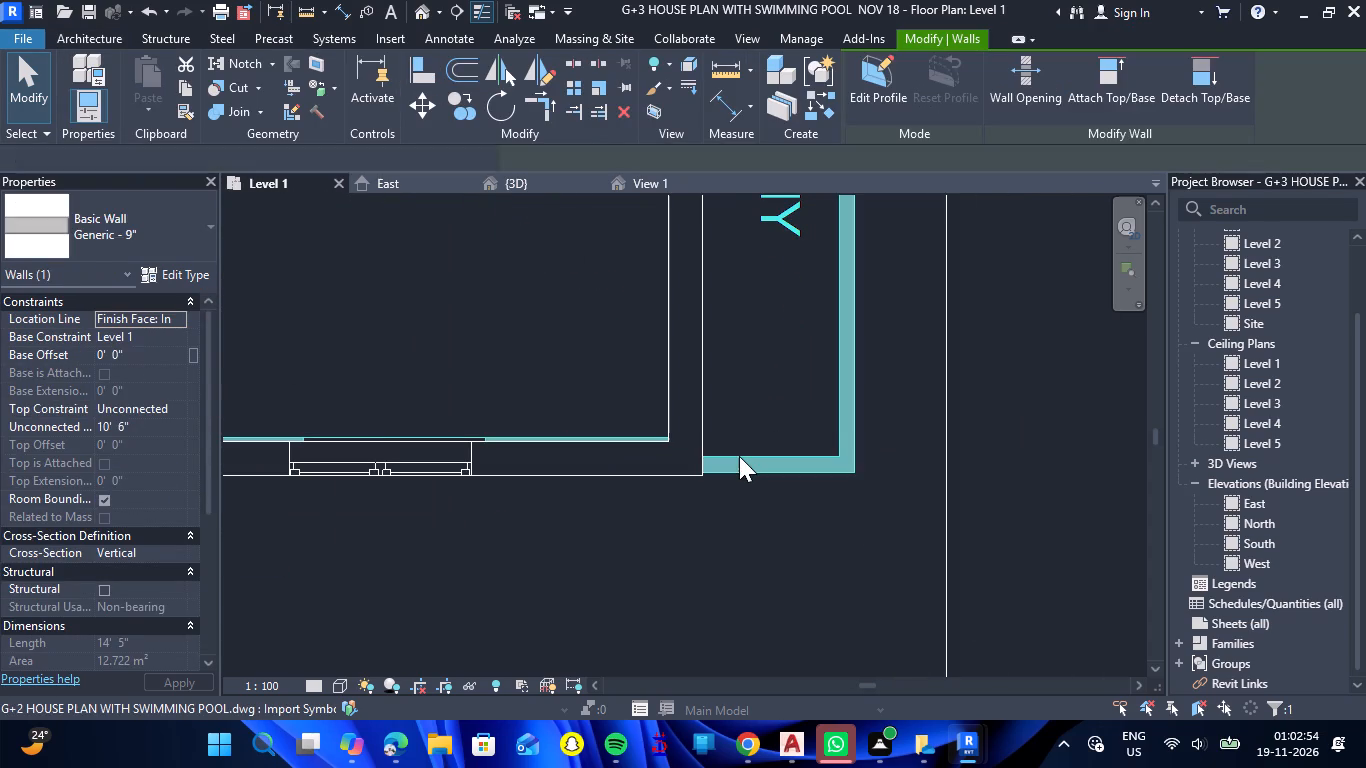
scroll(761, 486, "down", 14)
key("Escape")
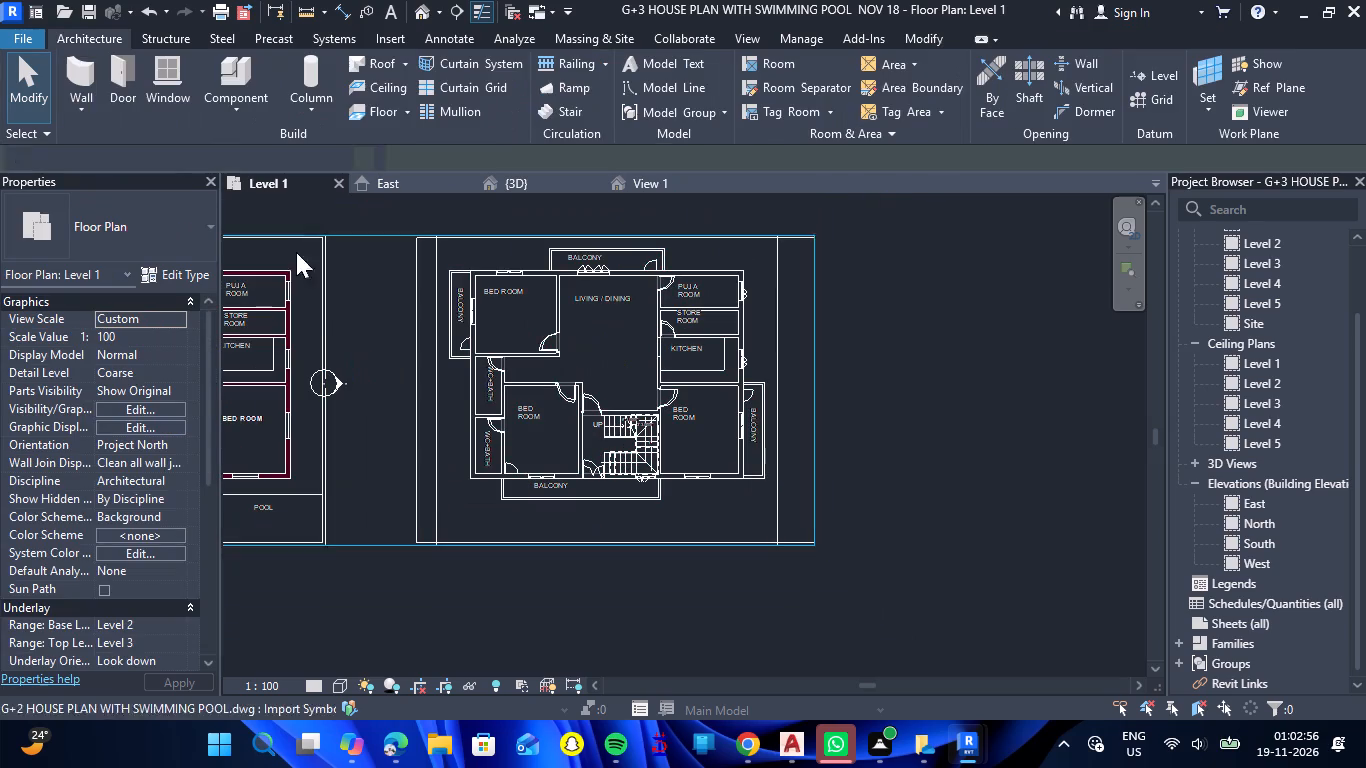
In the 3D view, set the unconnected height of all twelve 4-inch Level 2 balcony walls to 4'.
left_click(507, 182)
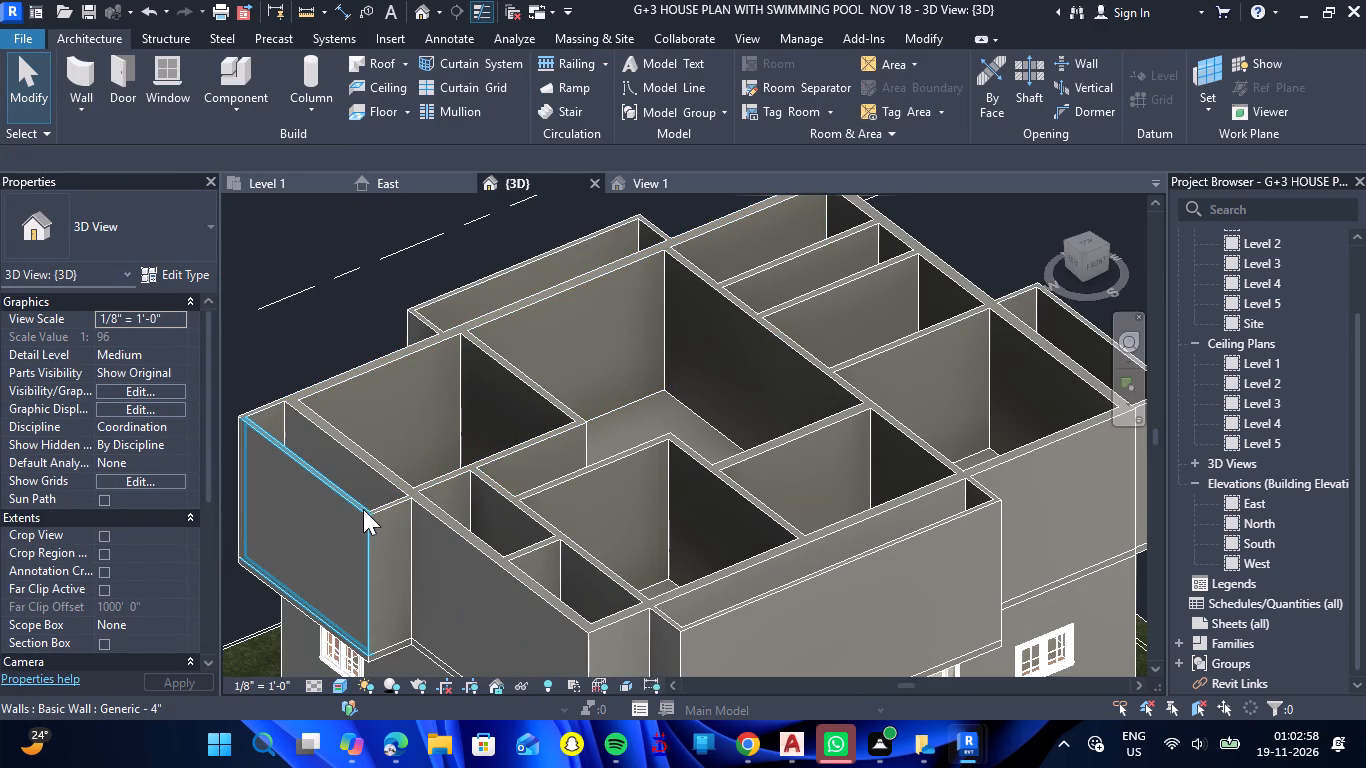
left_click(363, 509)
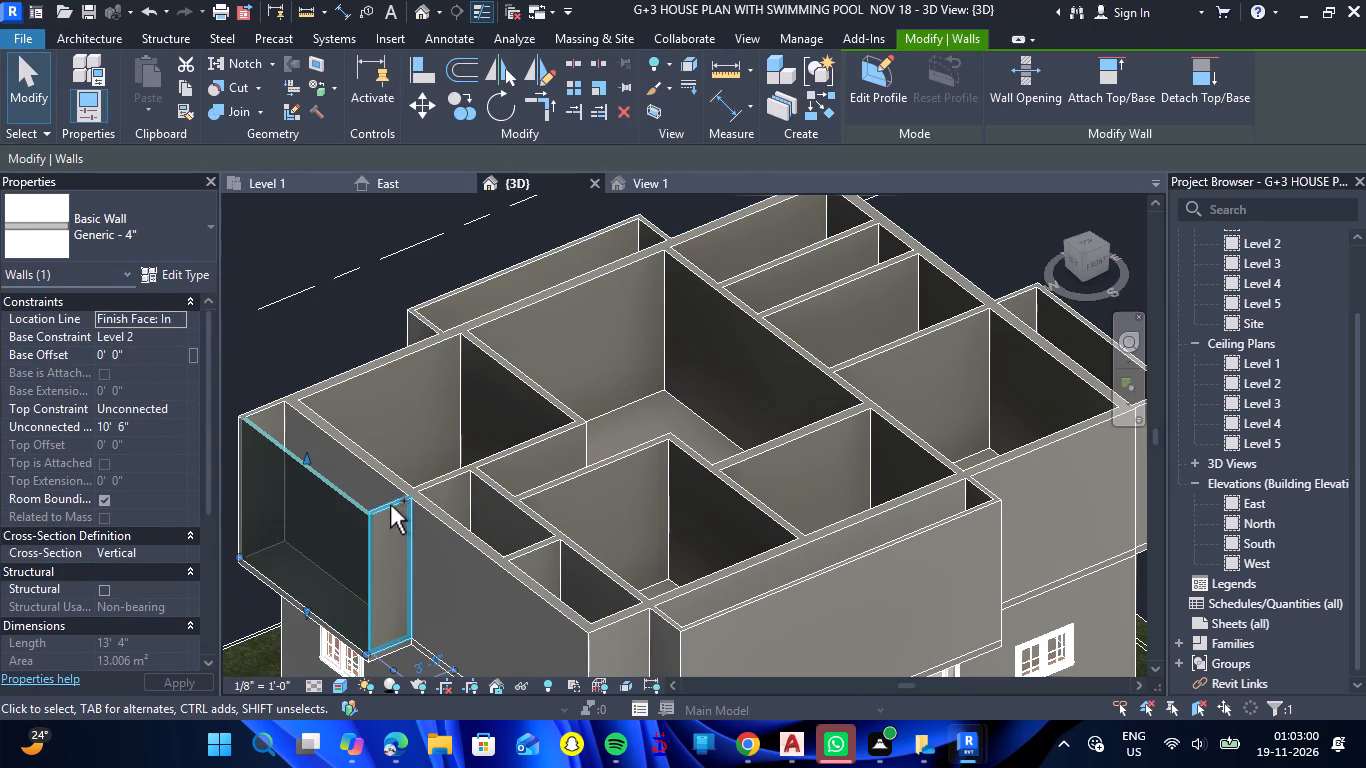
left_click(390, 505, "ctrl")
left_click(254, 404, "ctrl")
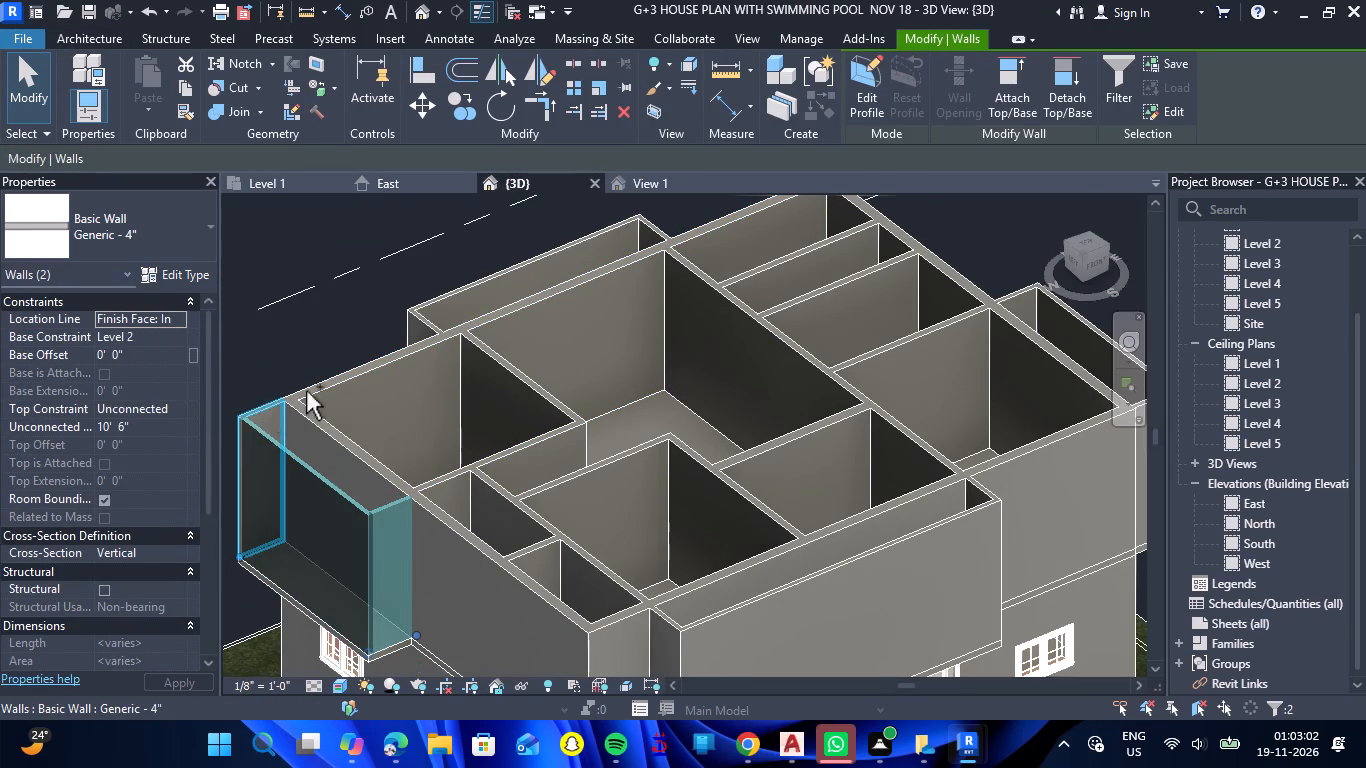
left_click(417, 314, "ctrl")
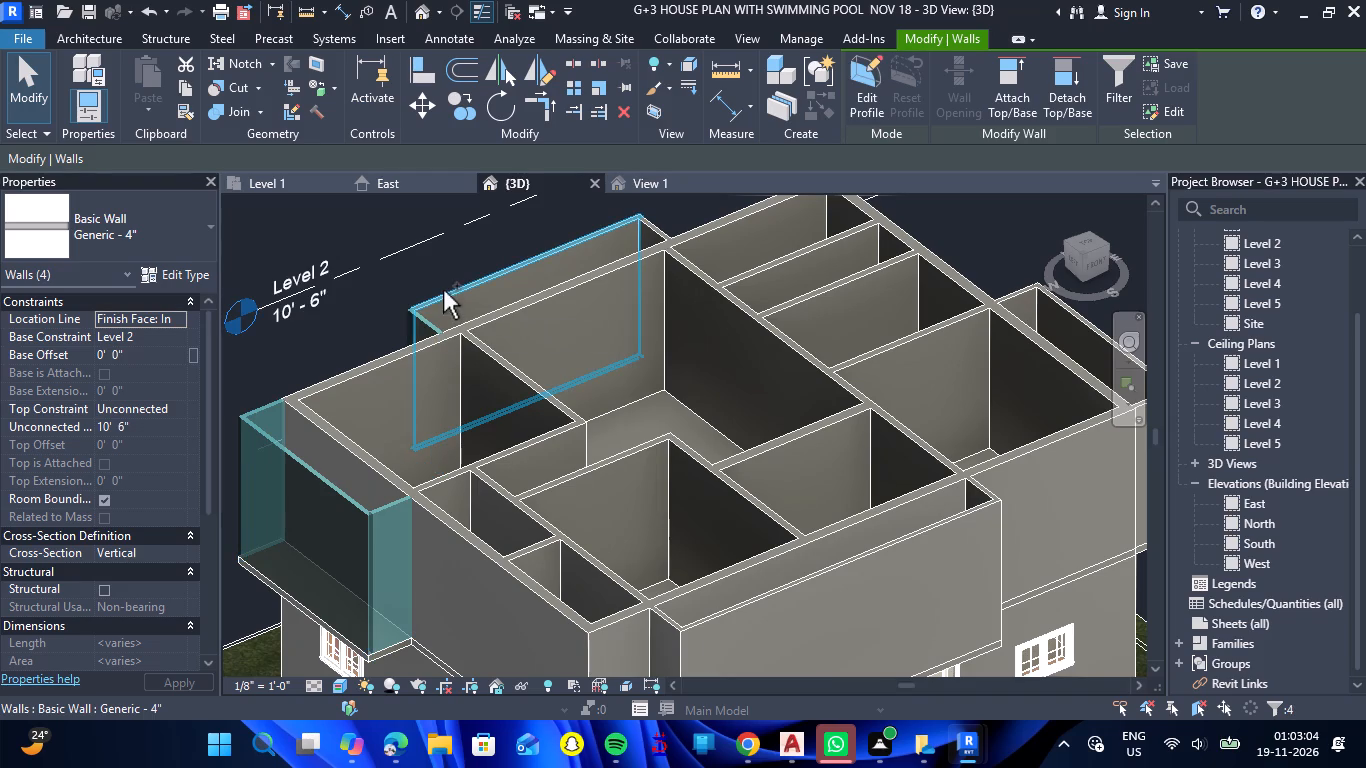
left_click(443, 290, "ctrl")
left_click(649, 225, "ctrl")
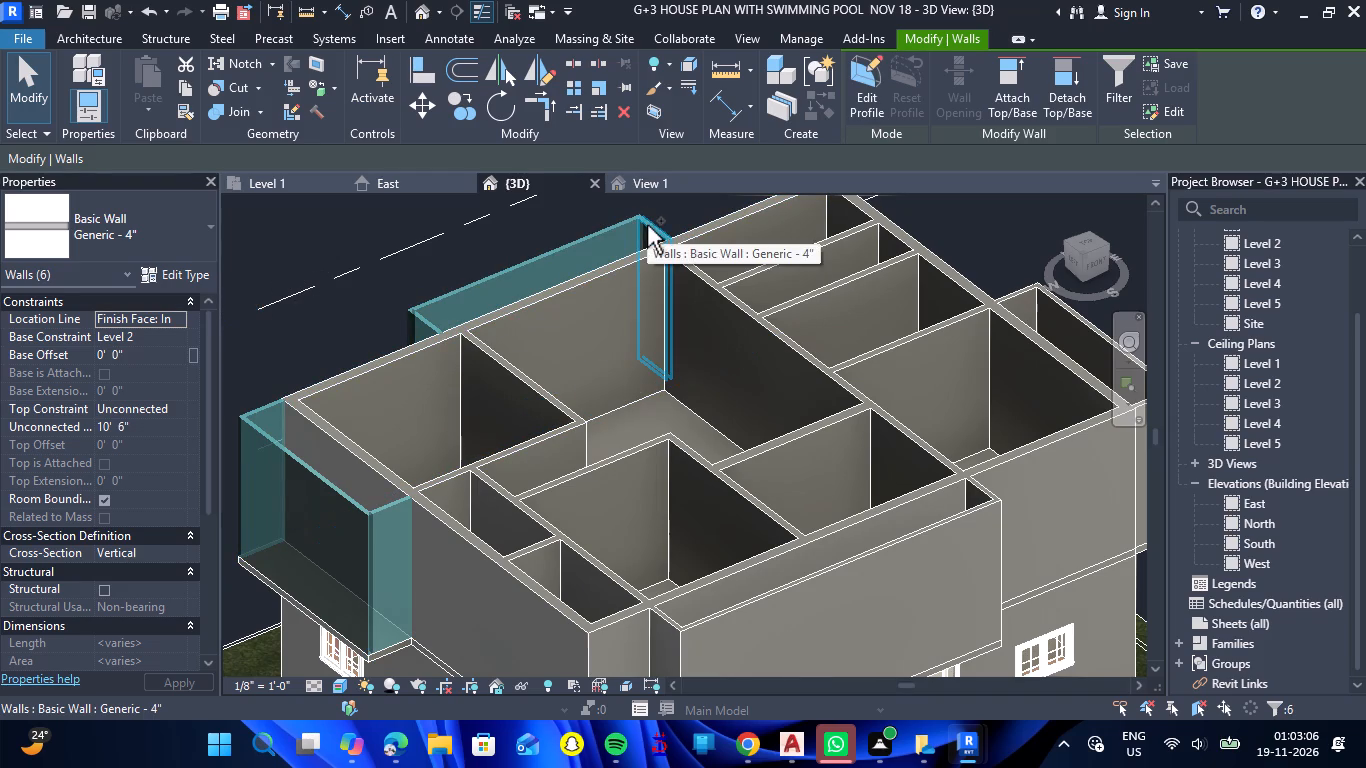
scroll(647, 225, "down", 4)
scroll(910, 272, "up", 4)
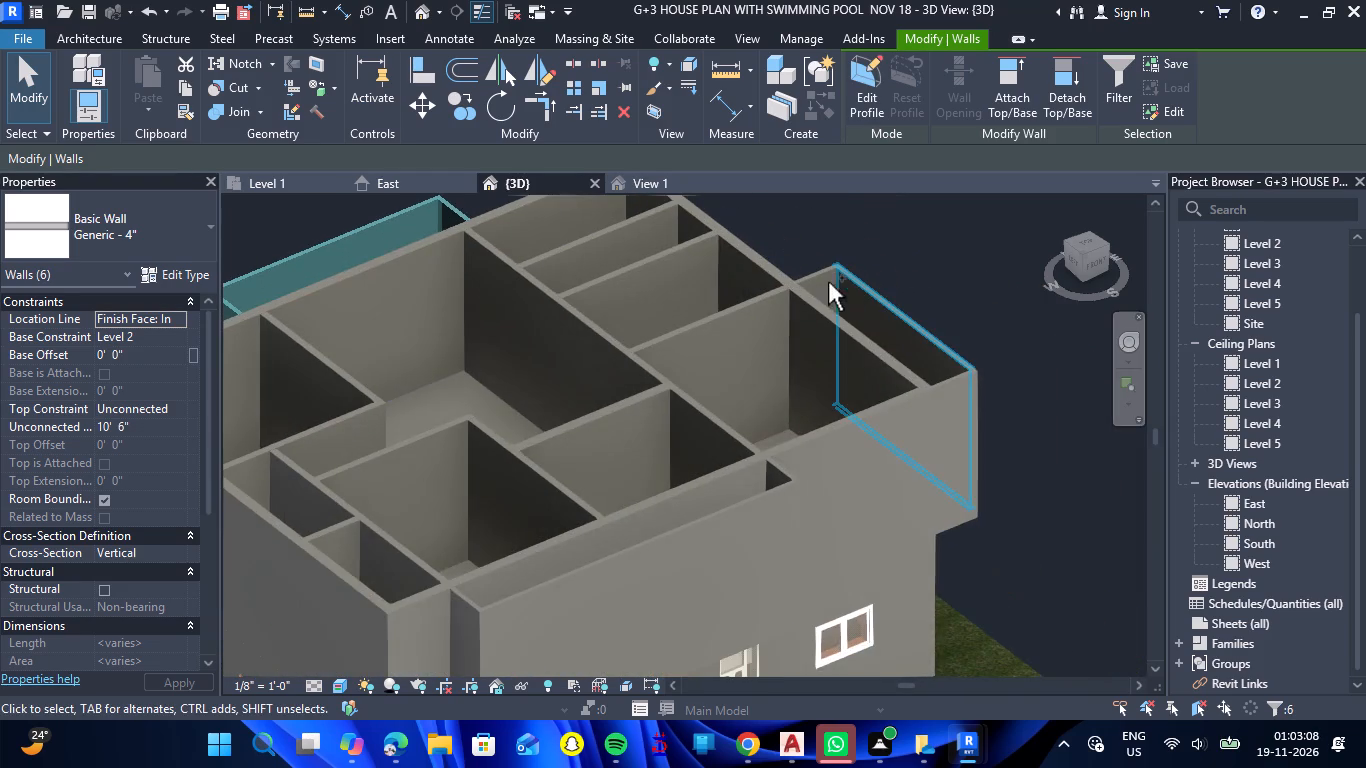
left_click(806, 277, "ctrl")
left_click(897, 310, "ctrl")
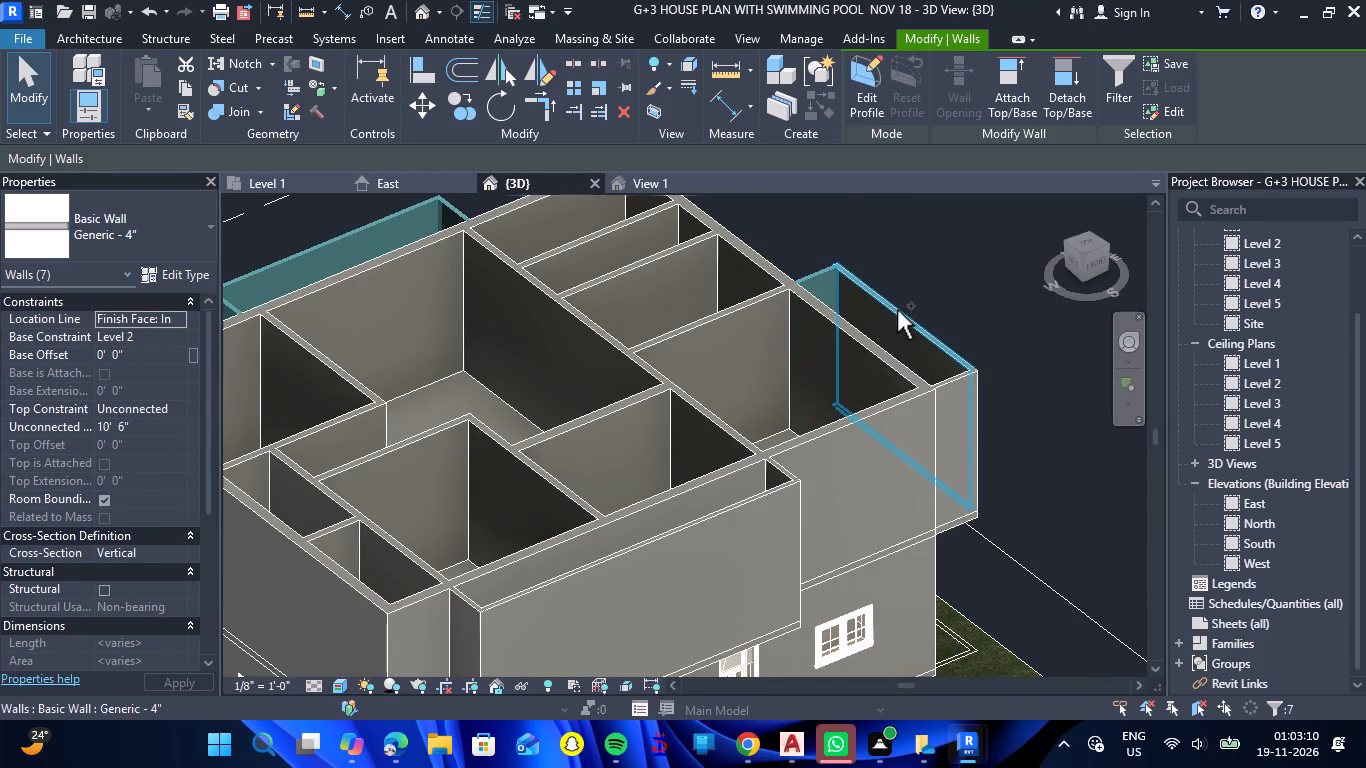
left_click(948, 383, "ctrl")
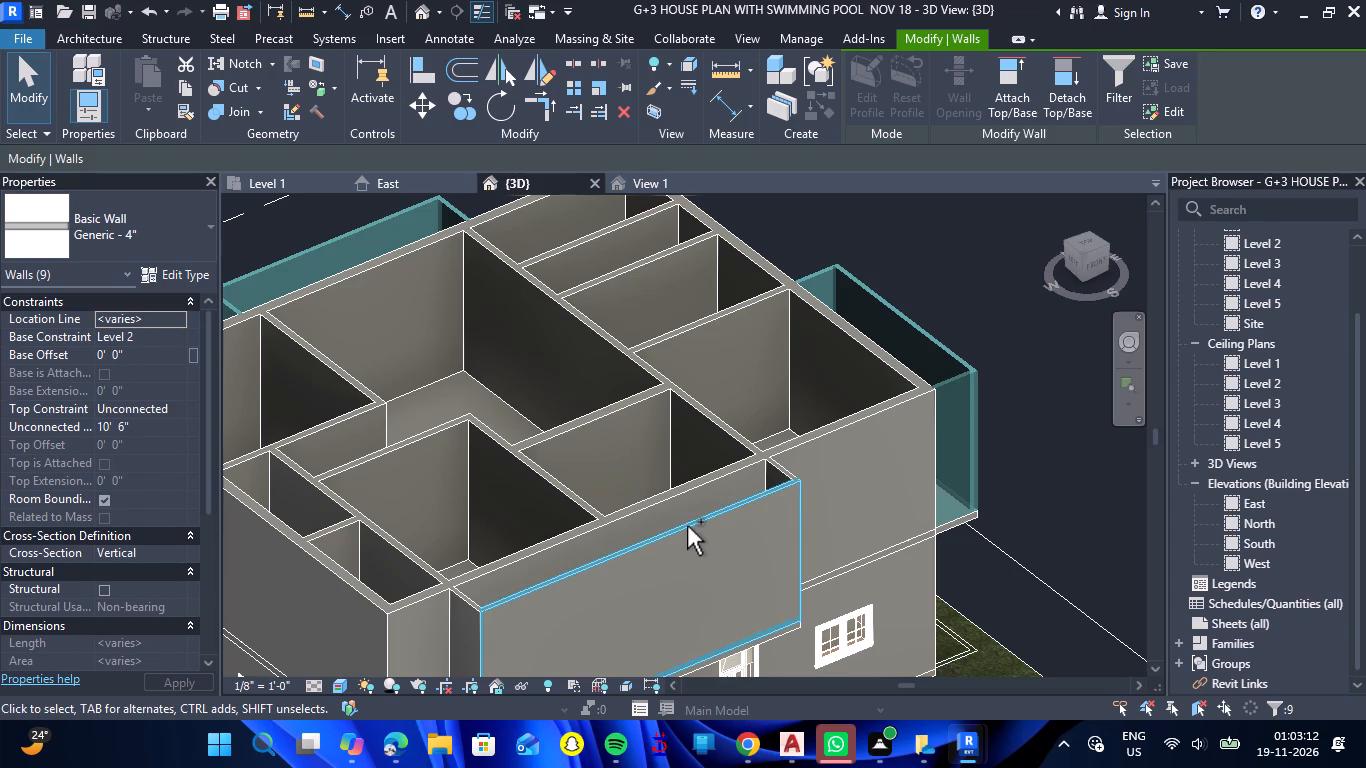
left_click(687, 526, "ctrl")
left_click(780, 473, "ctrl")
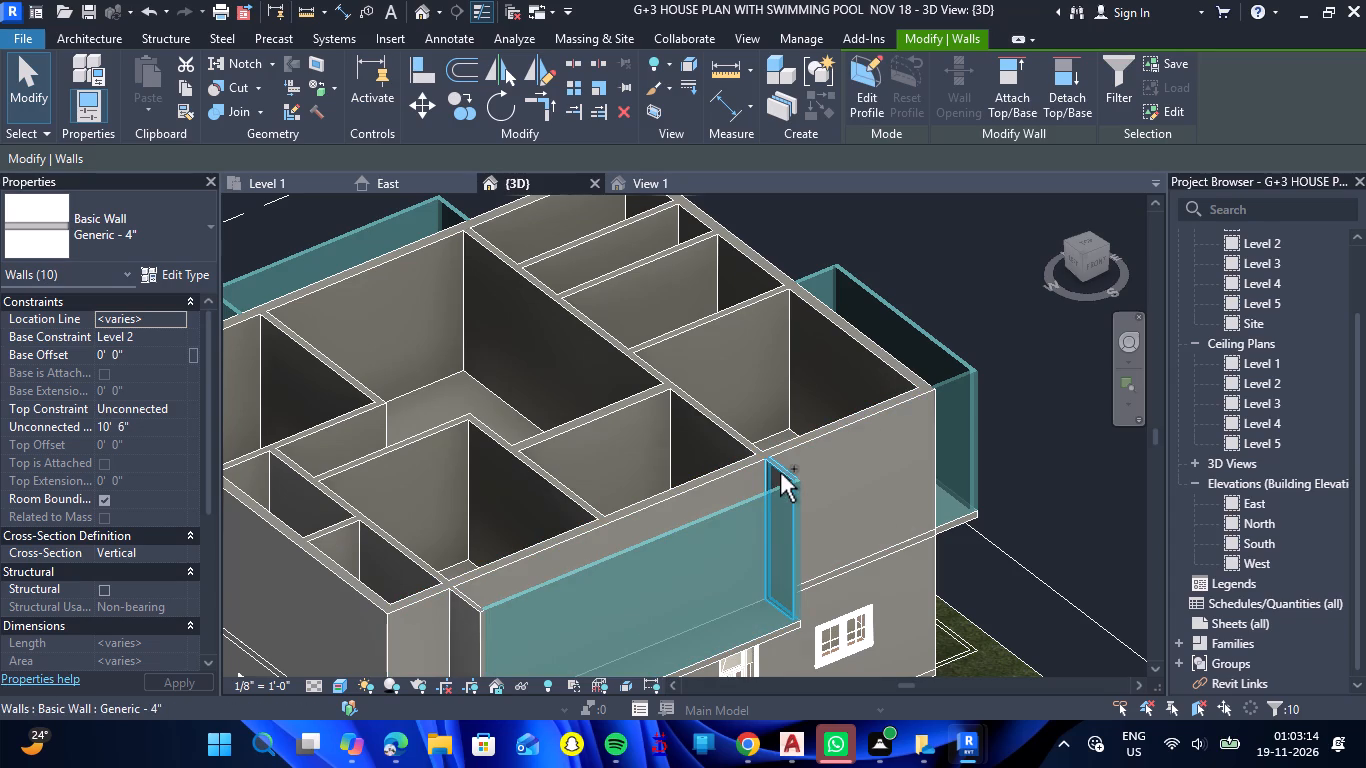
left_click(463, 603, "ctrl")
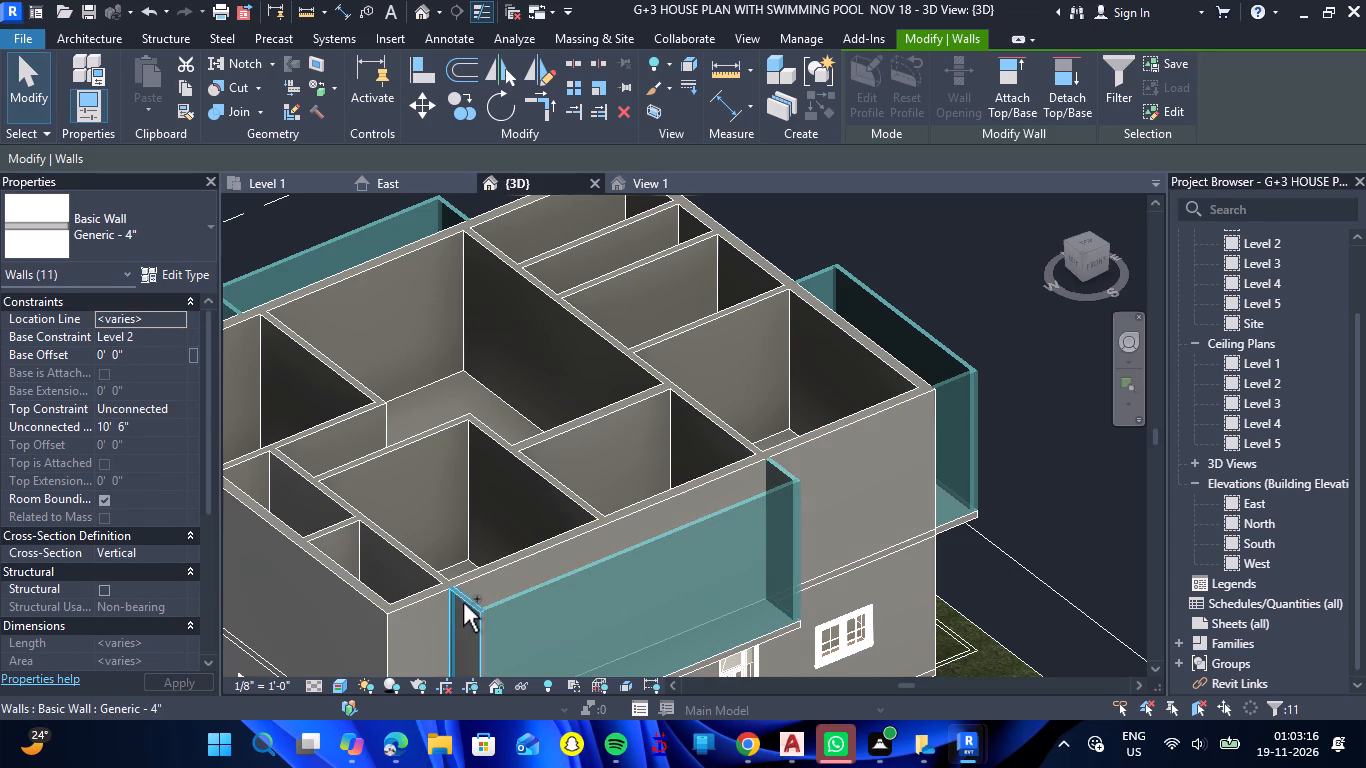
left_click(147, 433)
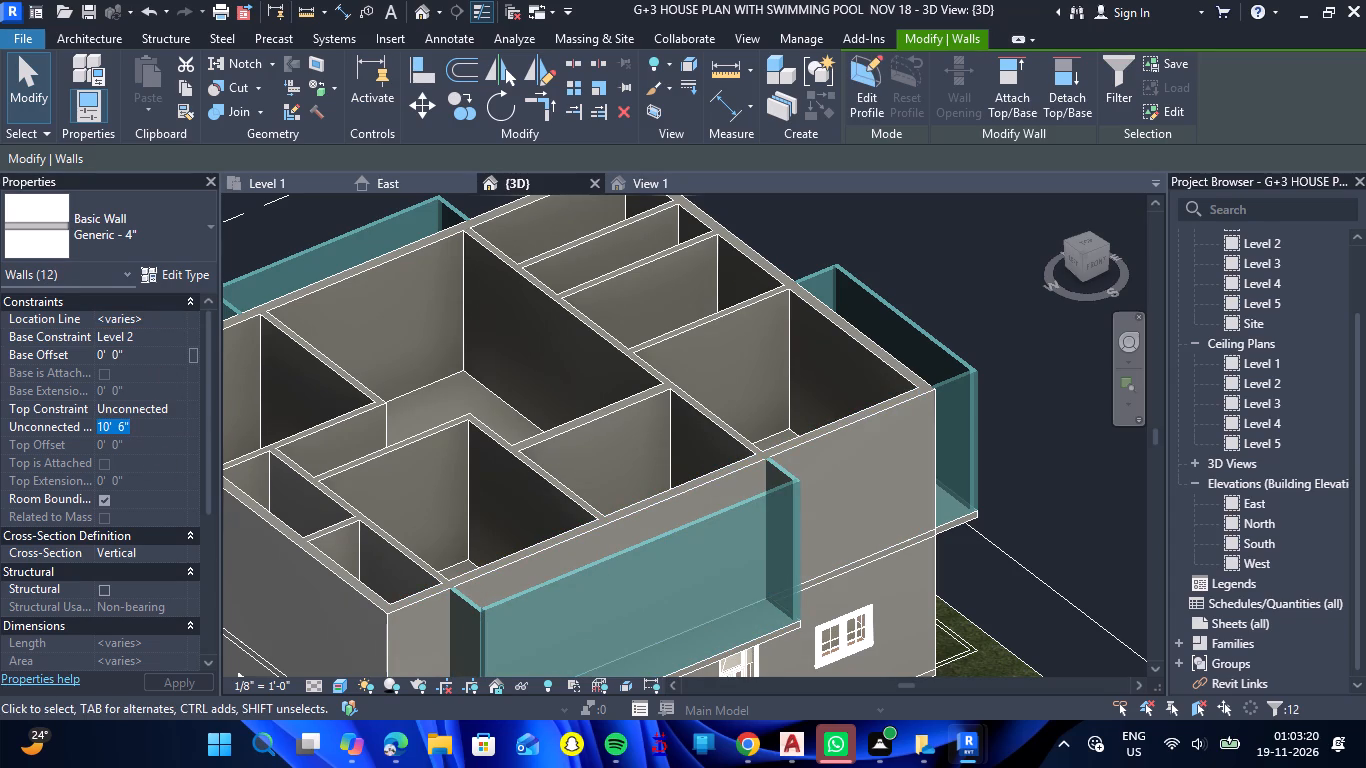
type("4'")
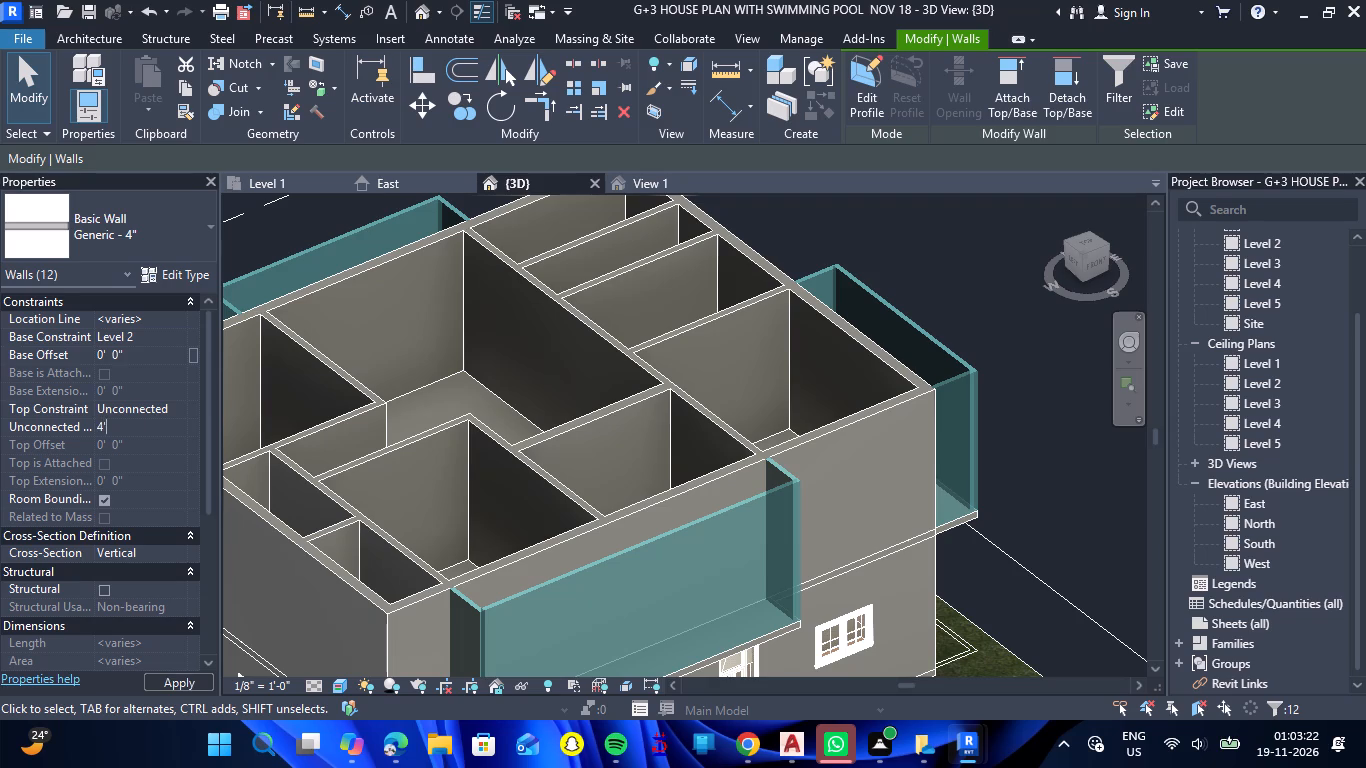
key("Return")
scroll(790, 423, "down", 4)
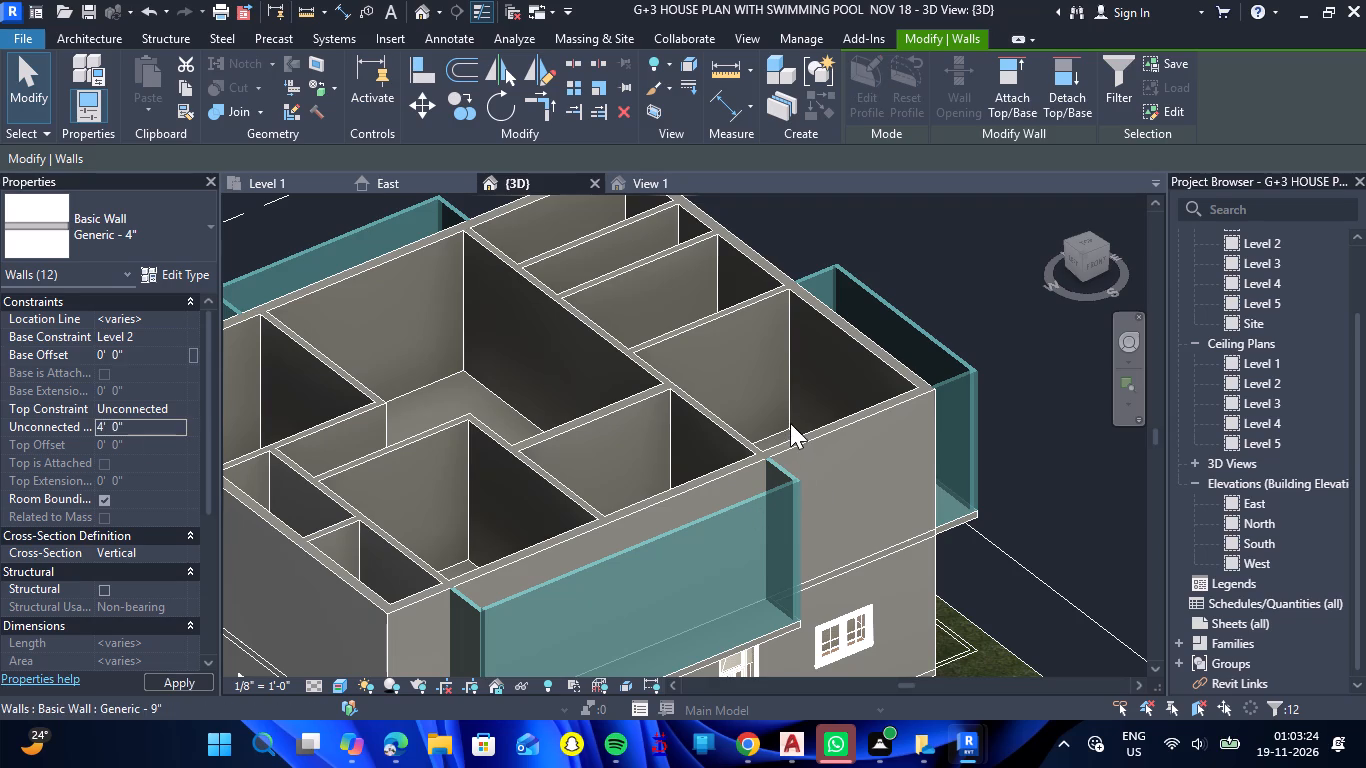
left_click(1032, 469)
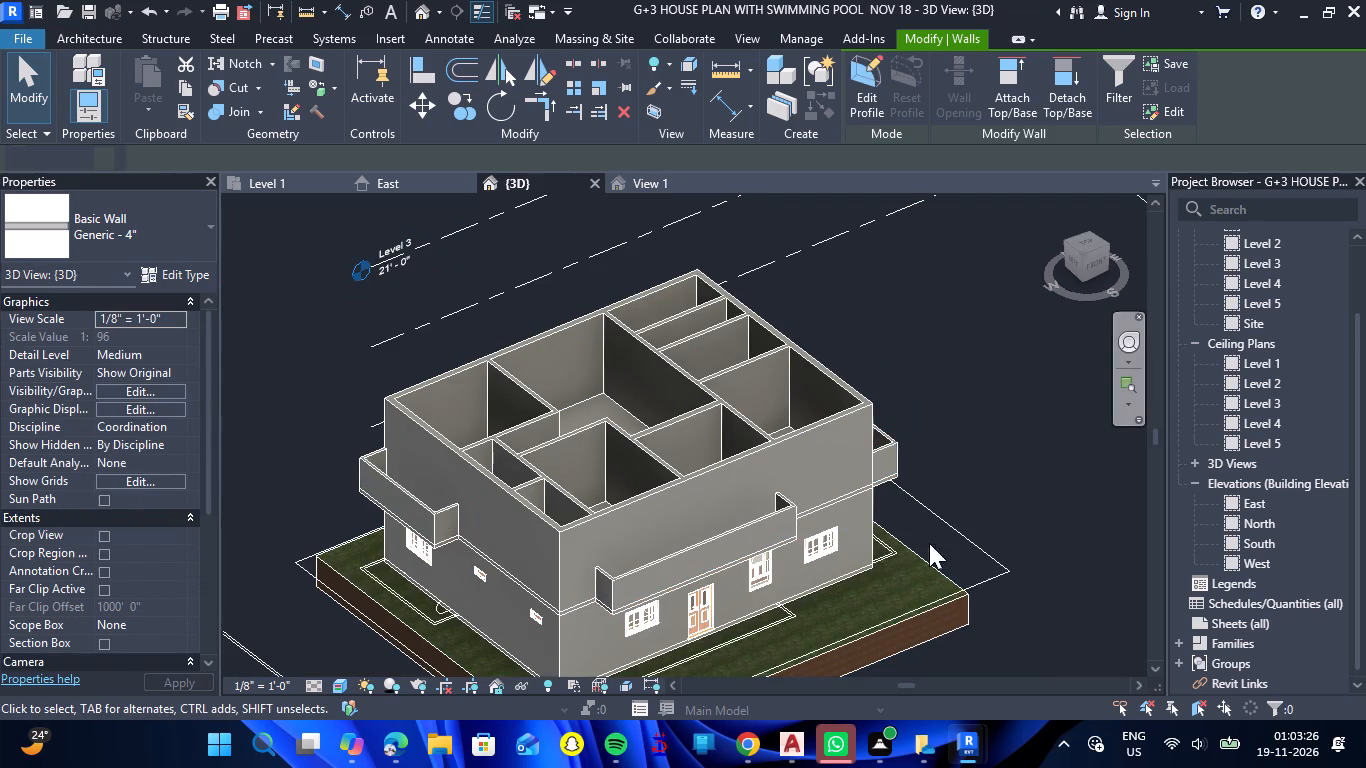
Select the long front balcony wall above the entrance door and inspect it in the 3D view.
scroll(622, 598, "up", 4)
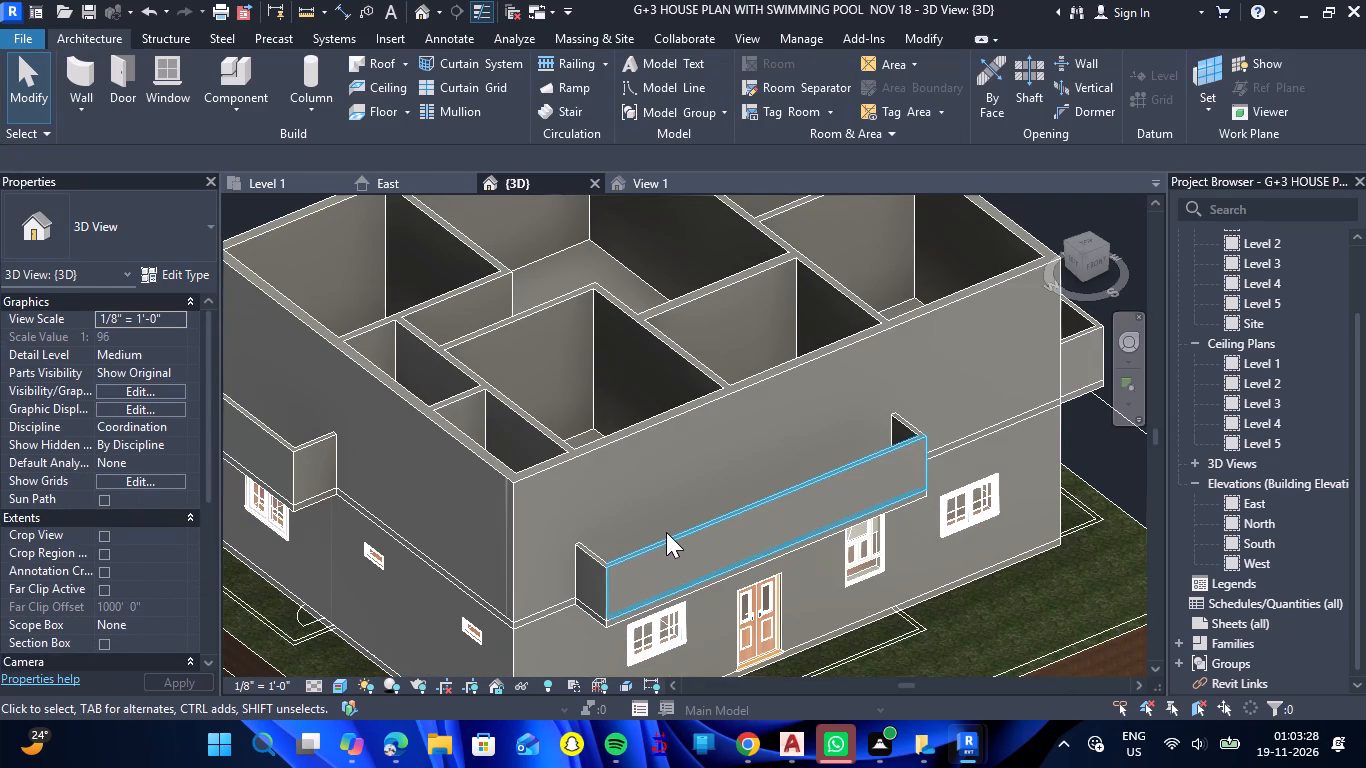
left_click(671, 539)
scroll(671, 539, "down", 1)
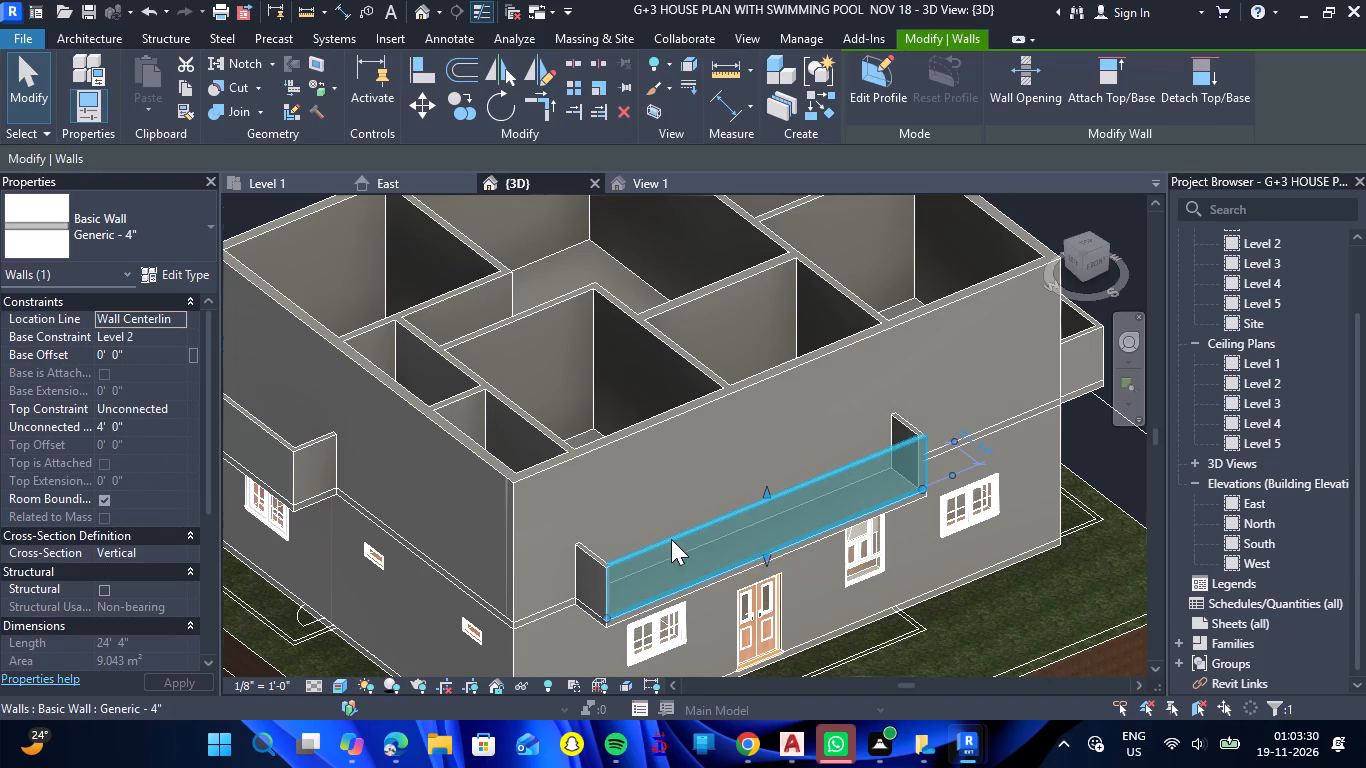
scroll(671, 539, "down", 3)
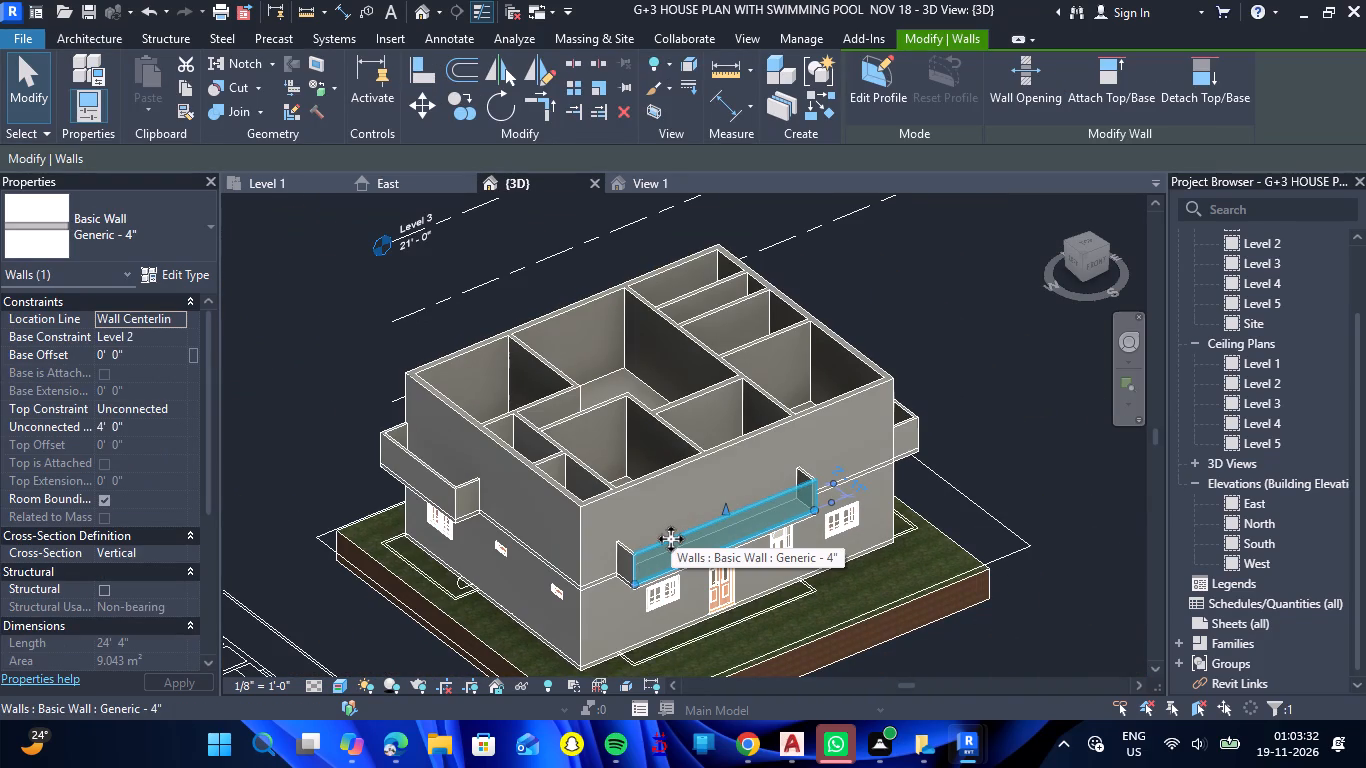
scroll(671, 539, "down", 2)
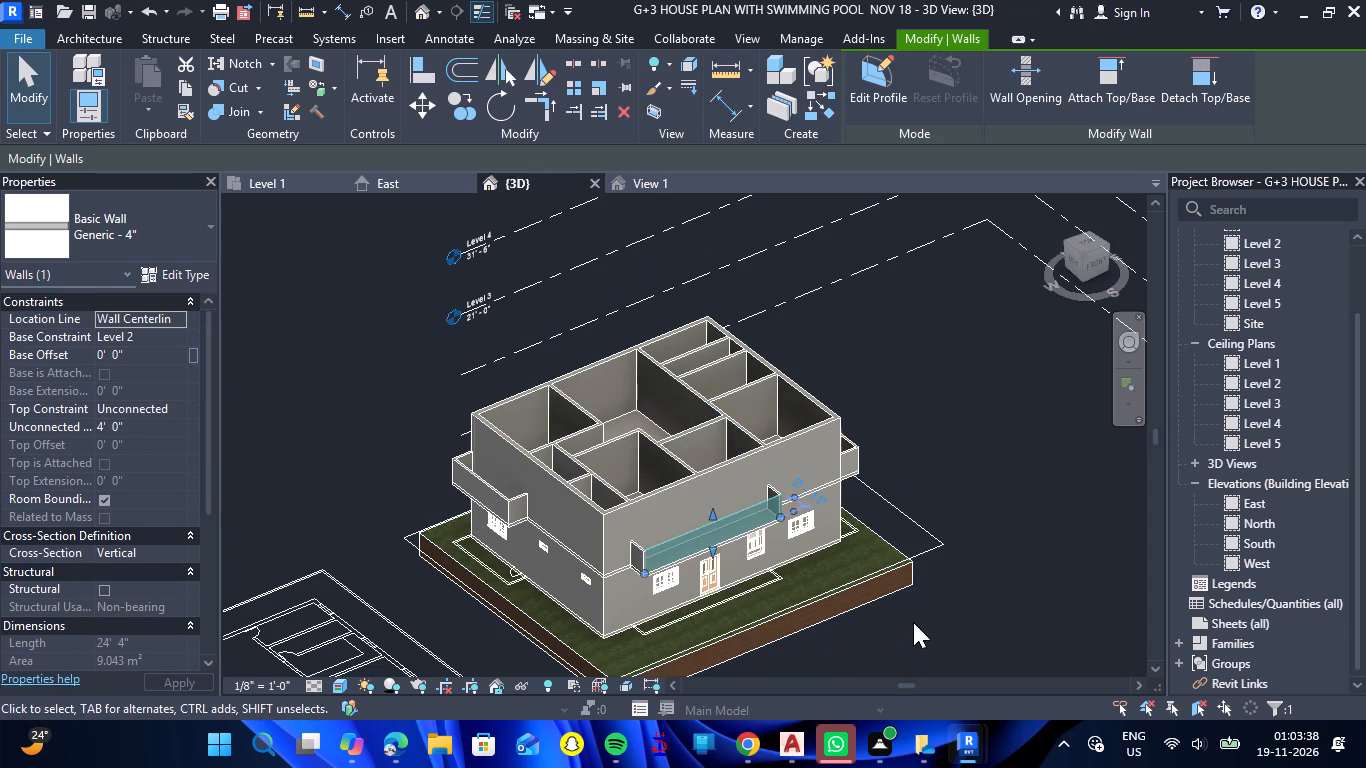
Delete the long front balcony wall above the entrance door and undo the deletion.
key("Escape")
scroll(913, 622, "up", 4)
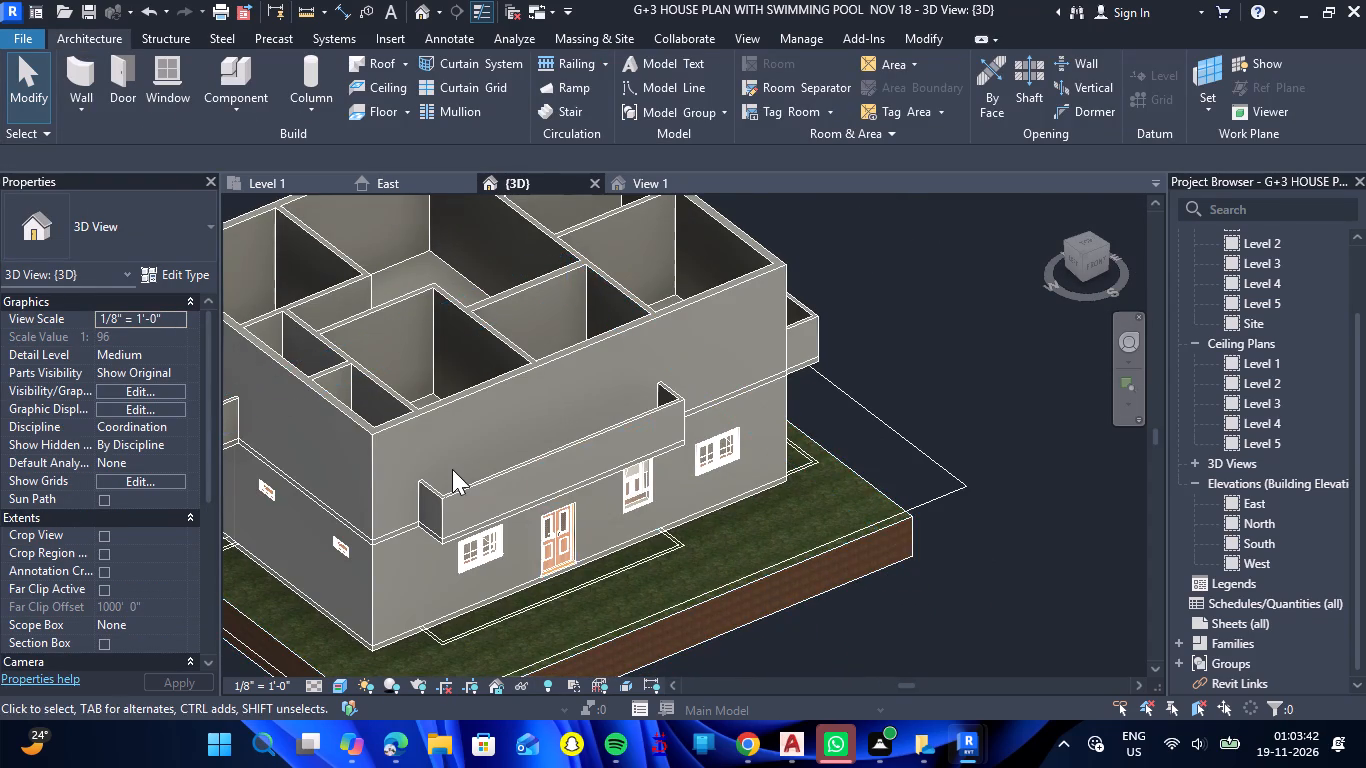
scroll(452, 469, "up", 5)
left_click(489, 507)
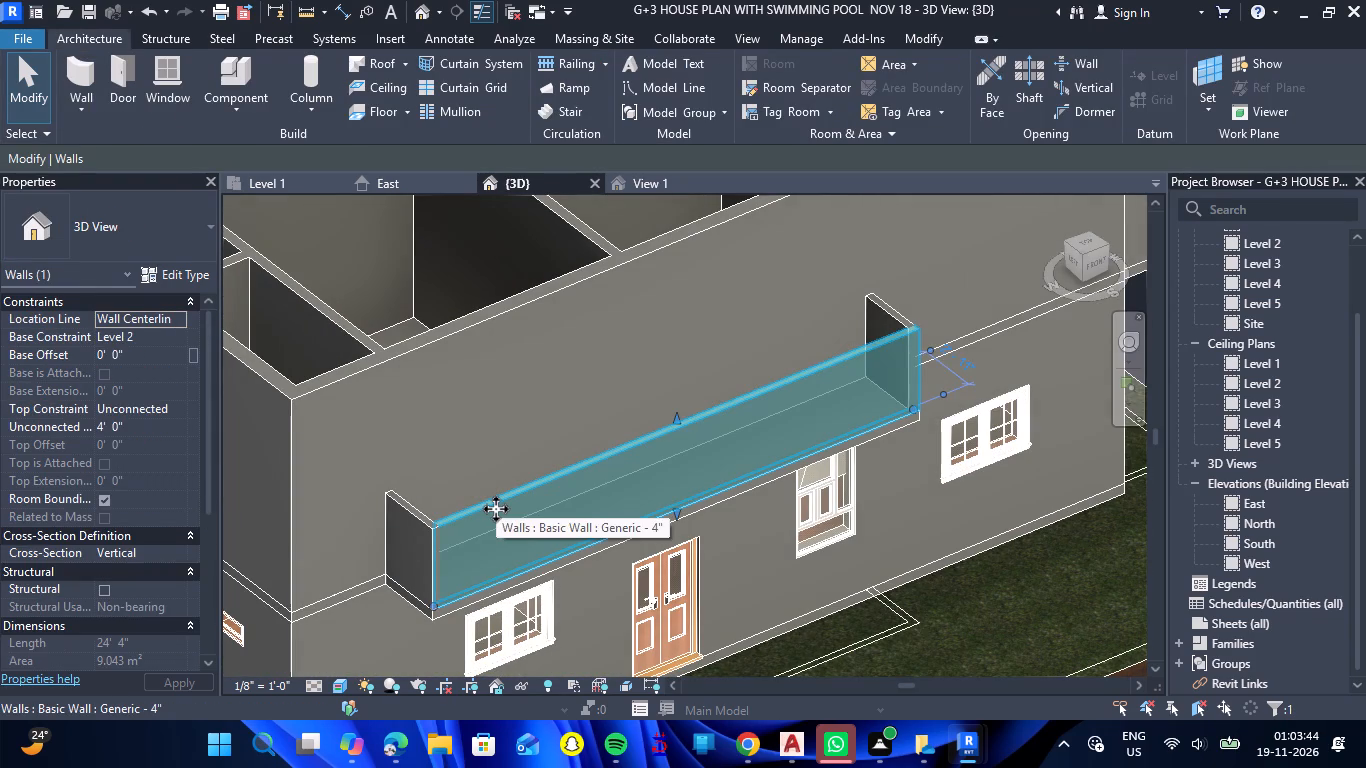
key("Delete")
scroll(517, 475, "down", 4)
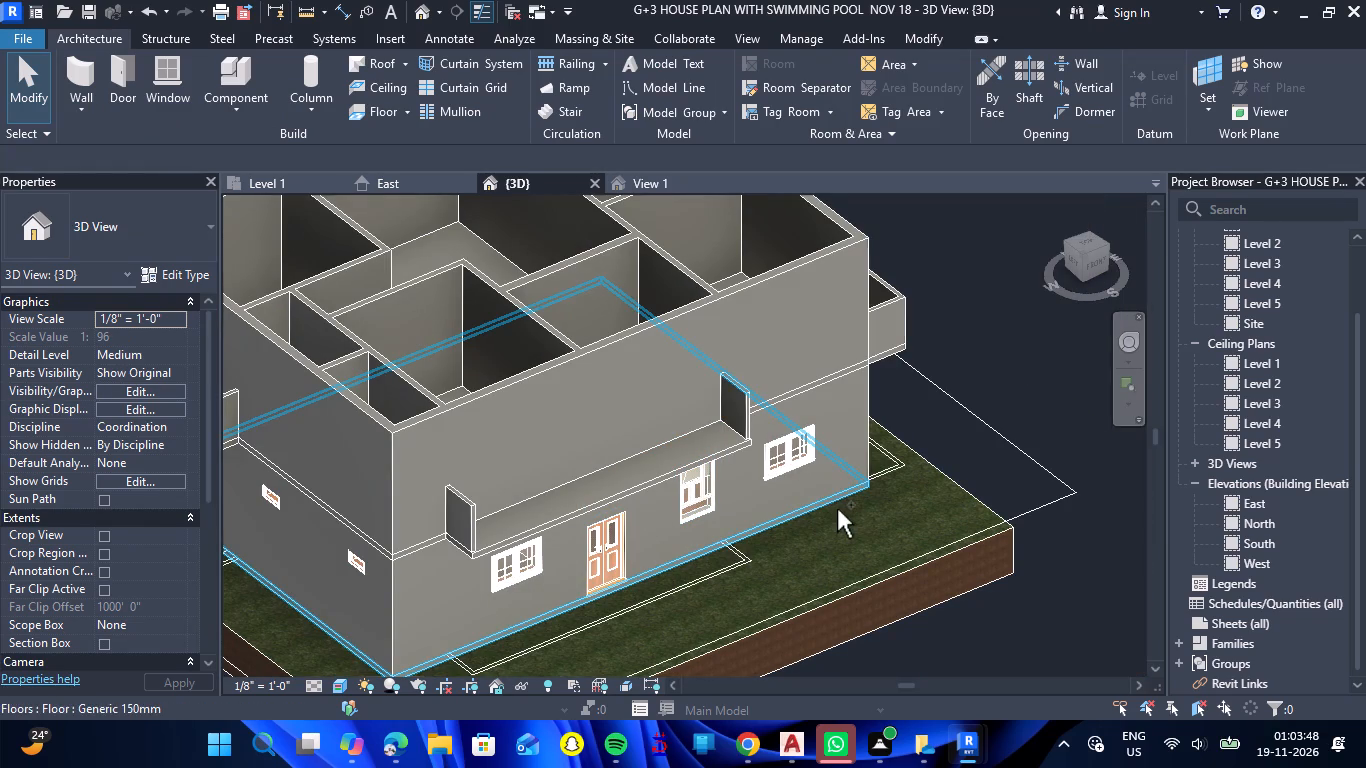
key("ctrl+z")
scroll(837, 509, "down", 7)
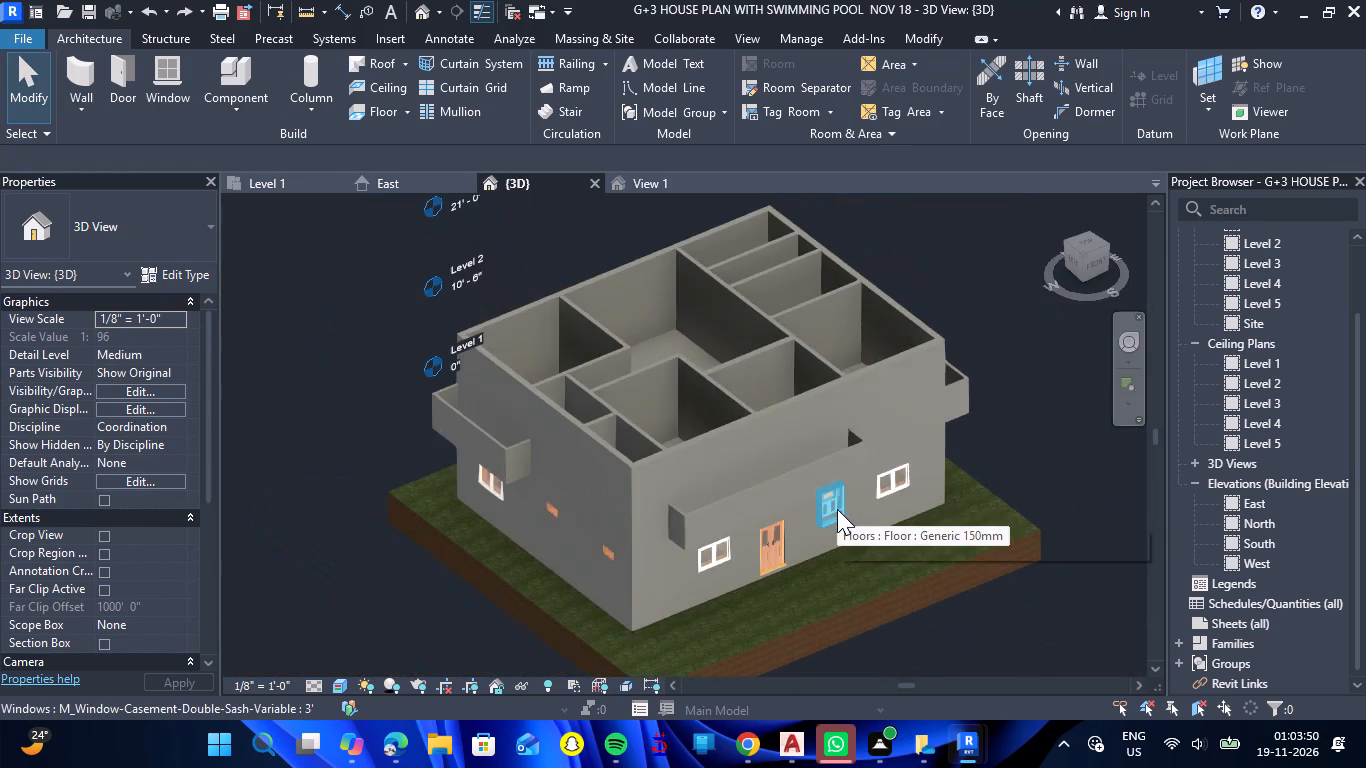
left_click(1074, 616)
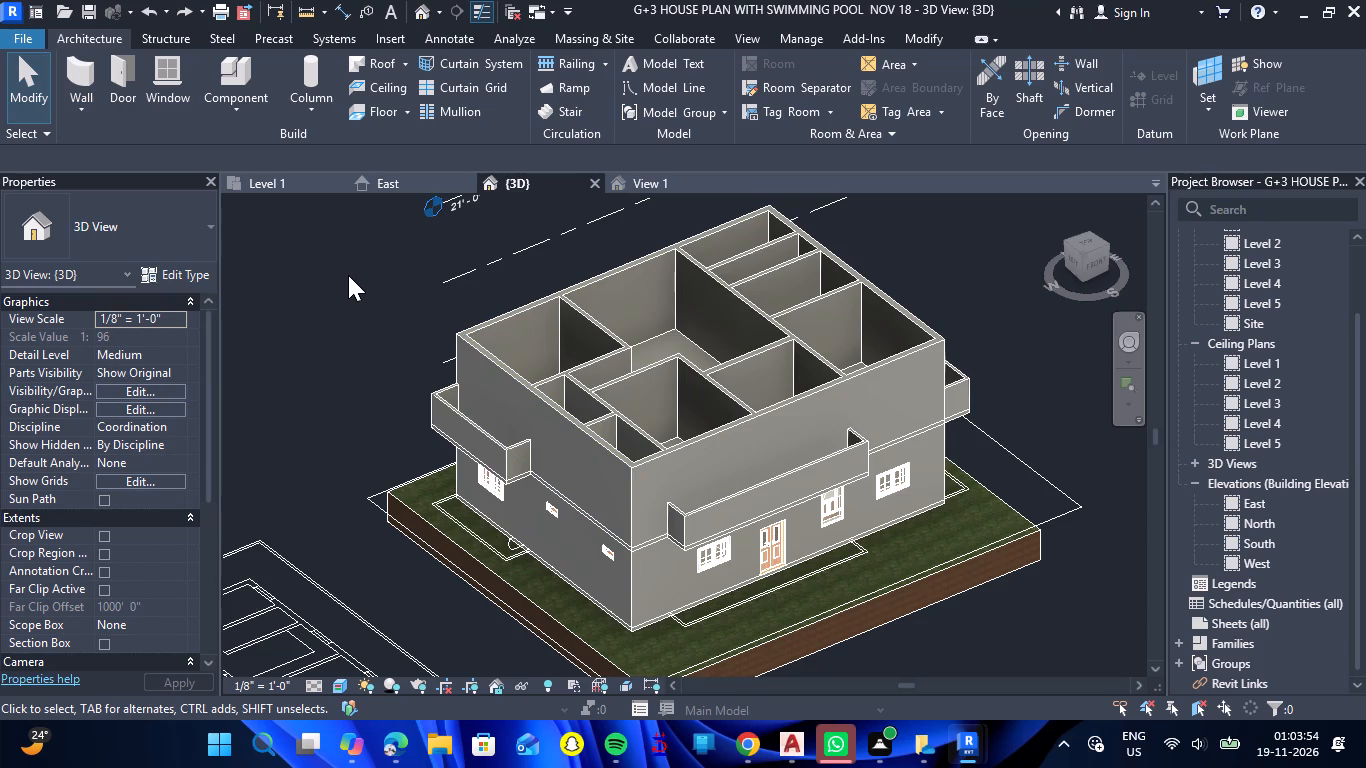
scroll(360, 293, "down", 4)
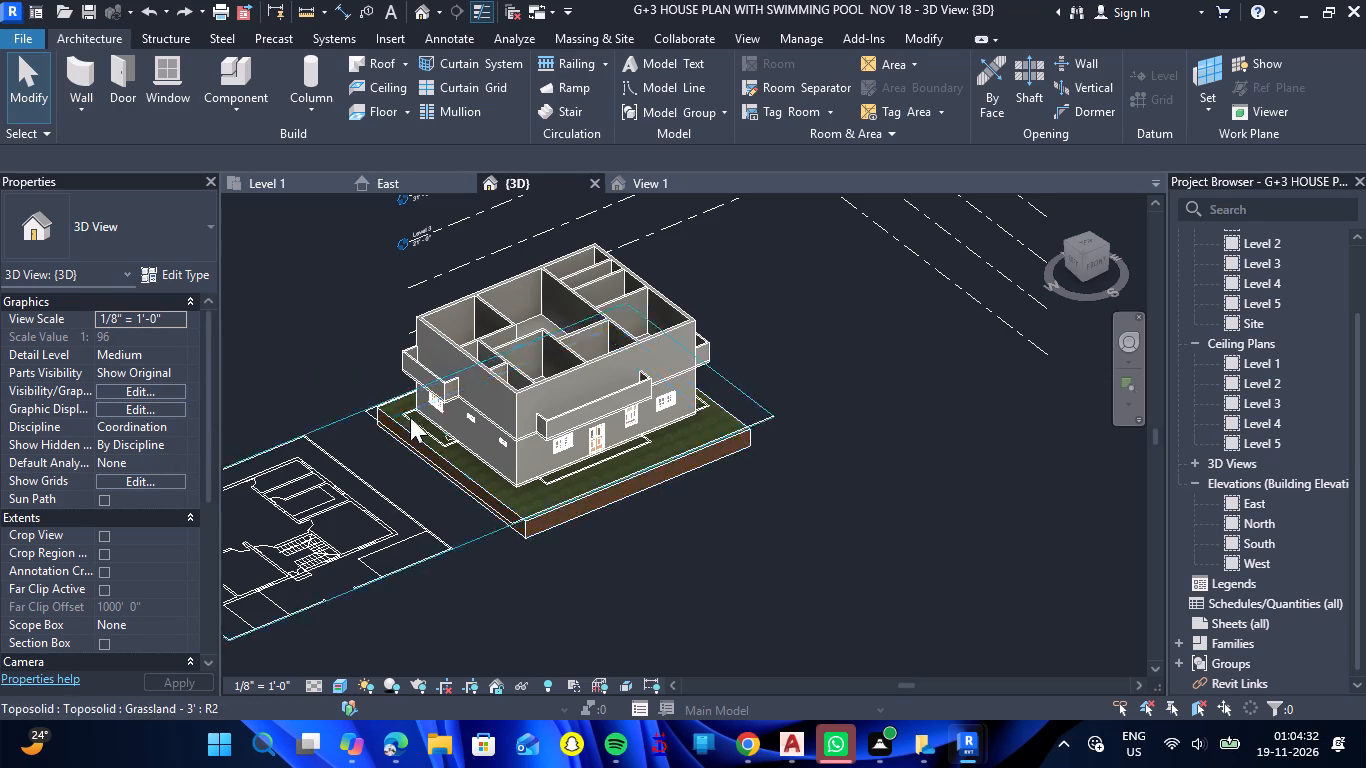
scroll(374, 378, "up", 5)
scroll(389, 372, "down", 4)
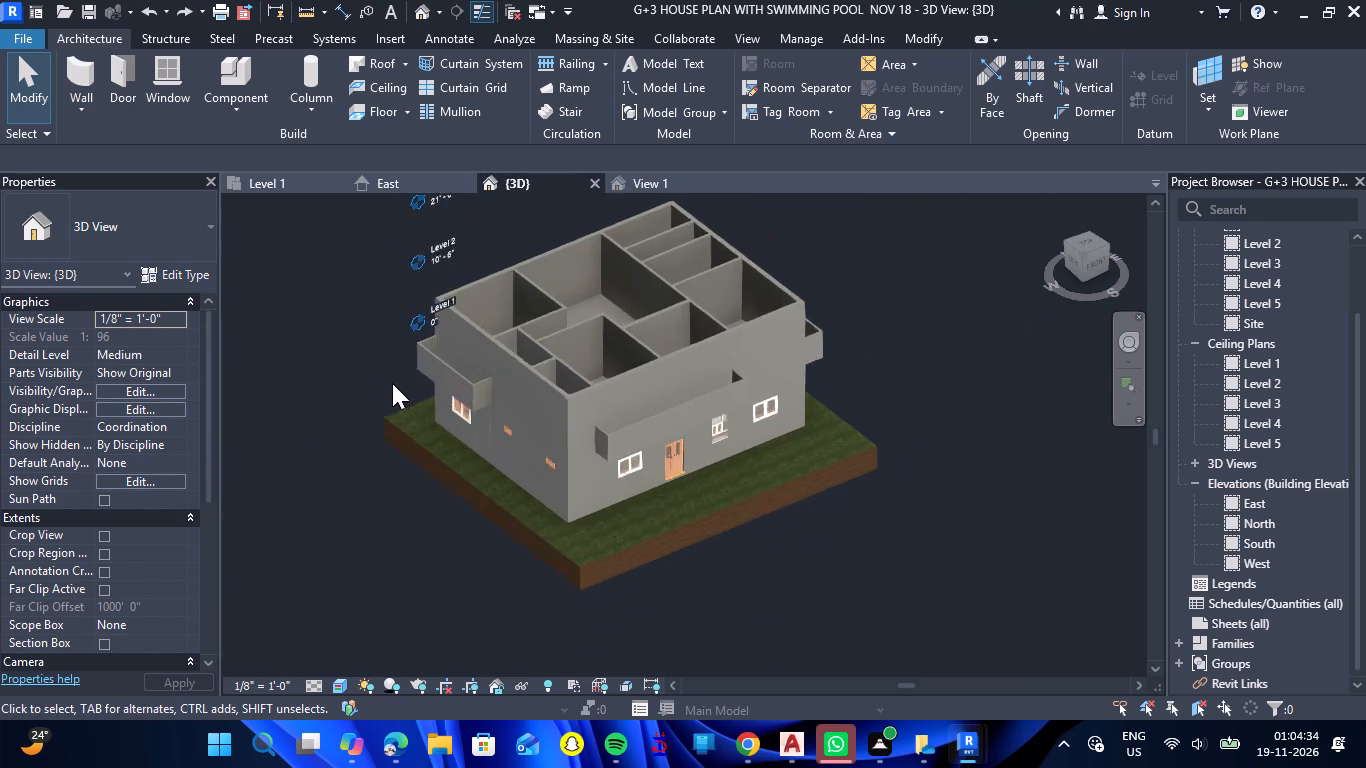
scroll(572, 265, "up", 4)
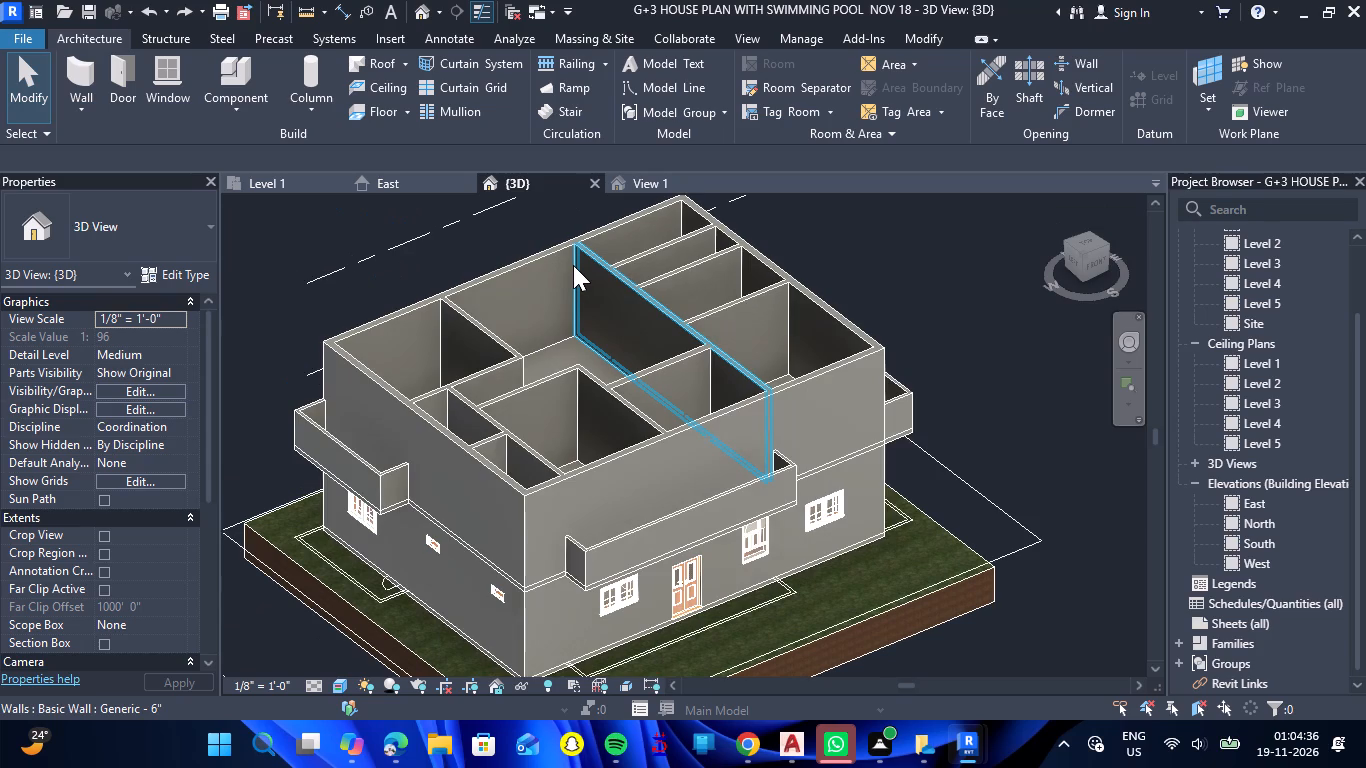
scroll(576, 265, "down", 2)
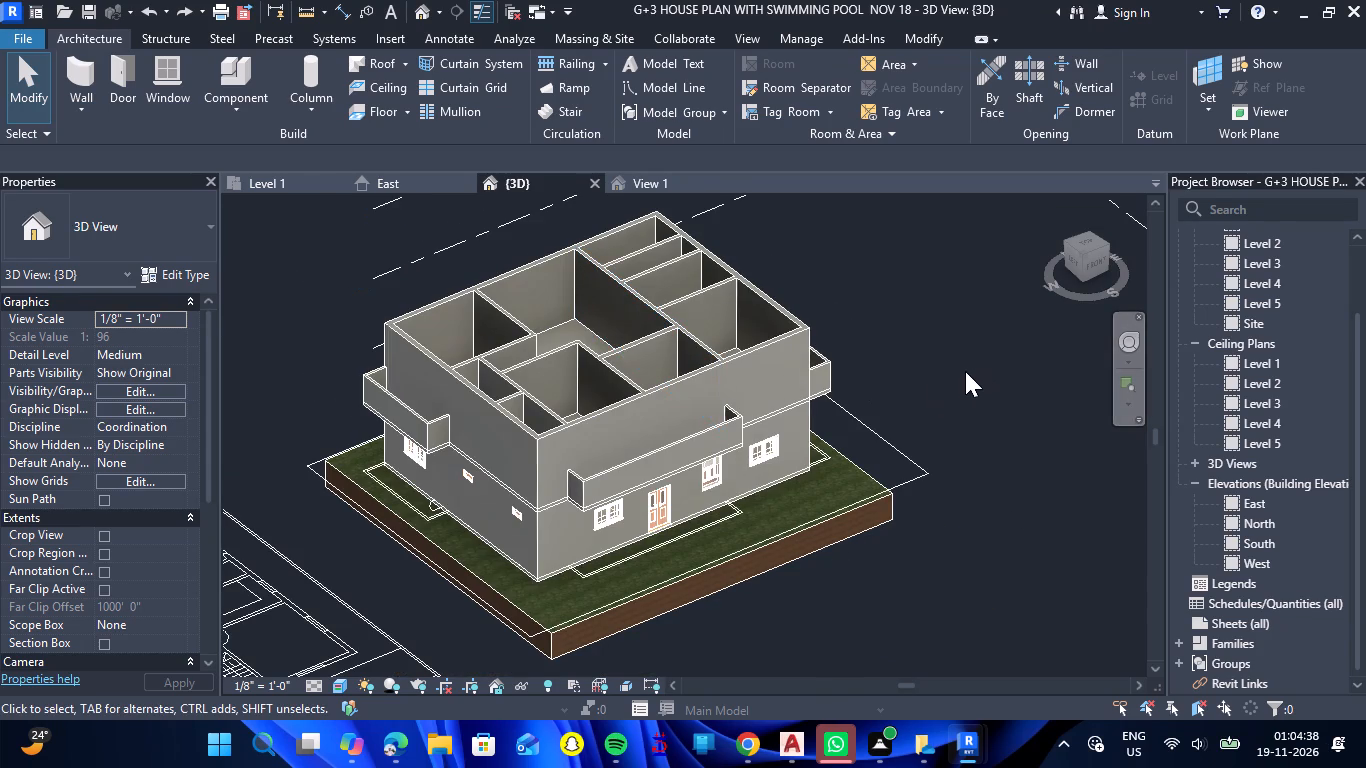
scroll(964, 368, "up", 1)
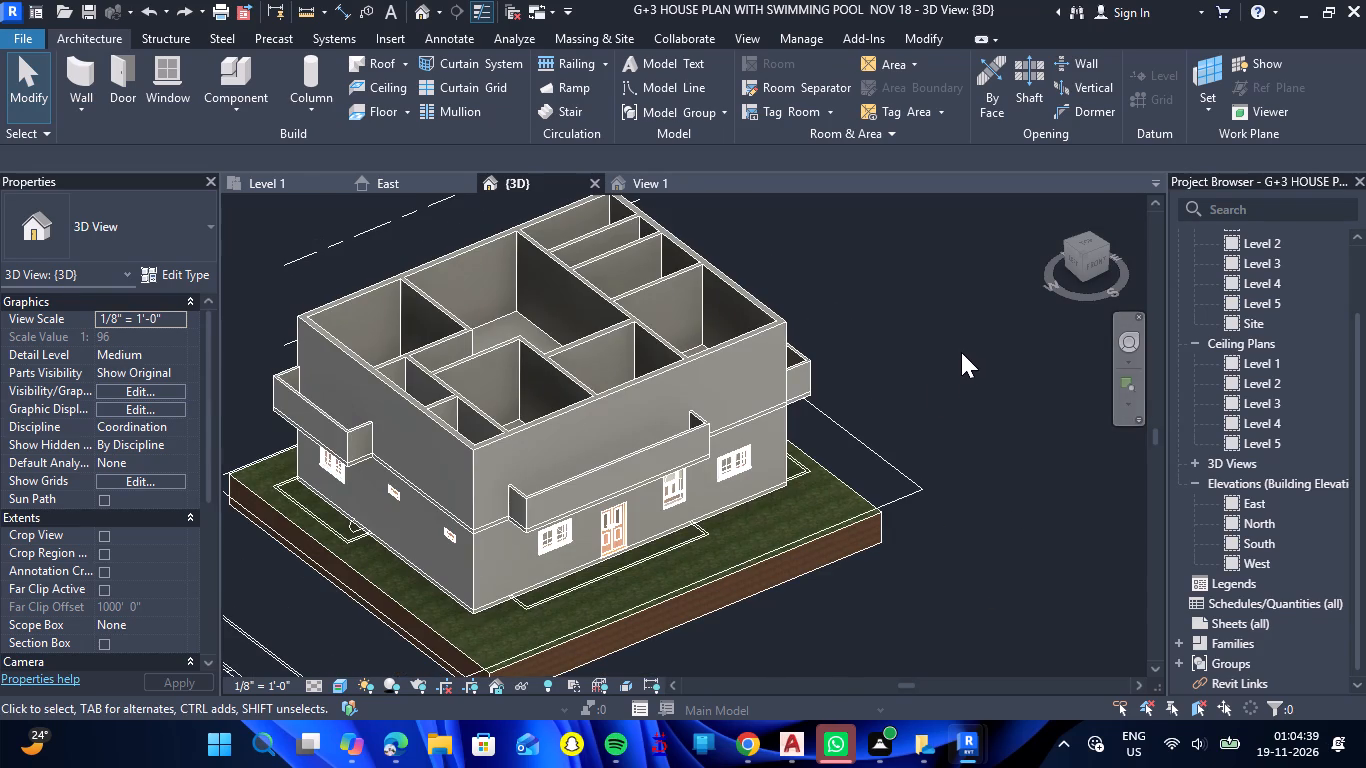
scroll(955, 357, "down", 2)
Set the Level 1 floor plan's visual style to Wireframe, dismissing the save reminder without saving.
left_click(279, 186)
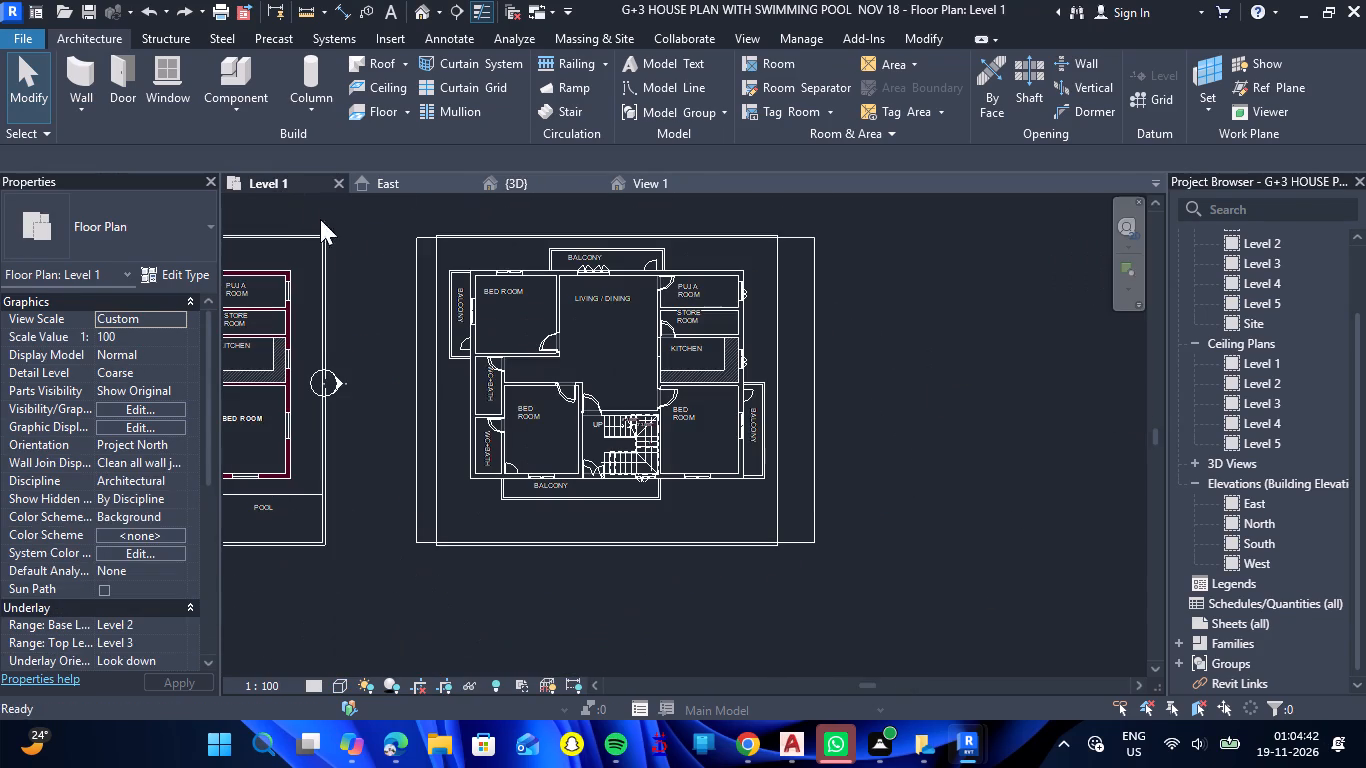
scroll(589, 485, "up", 2)
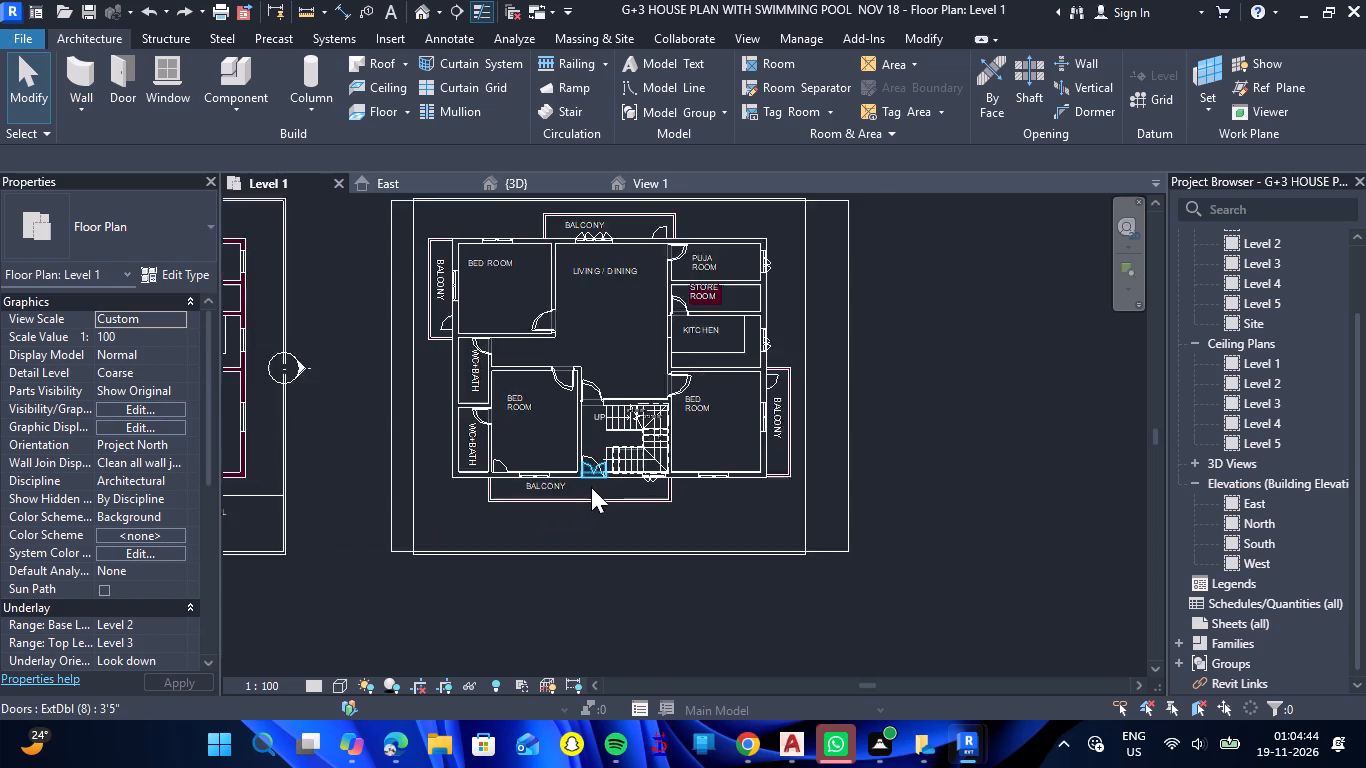
scroll(591, 487, "up", 1)
left_click(353, 681)
left_click(343, 692)
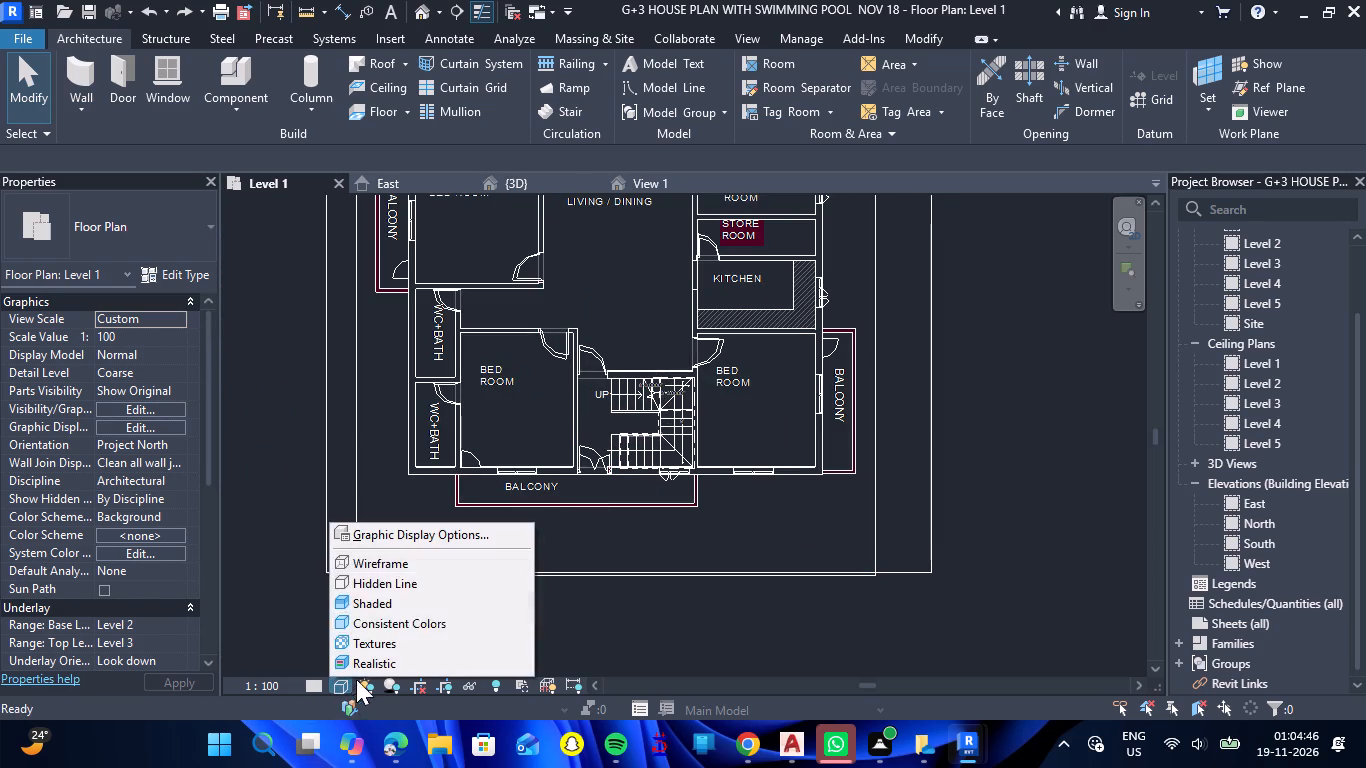
left_click(410, 560)
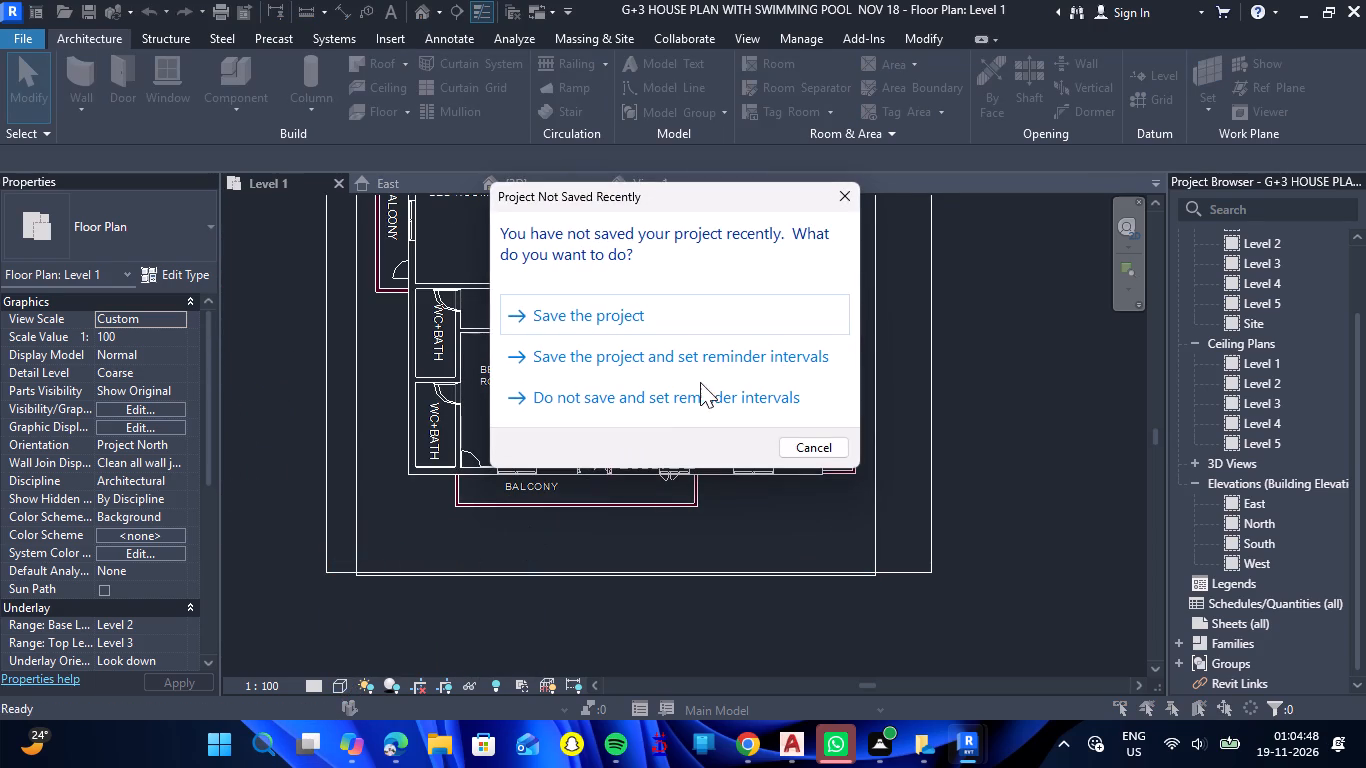
left_click(854, 194)
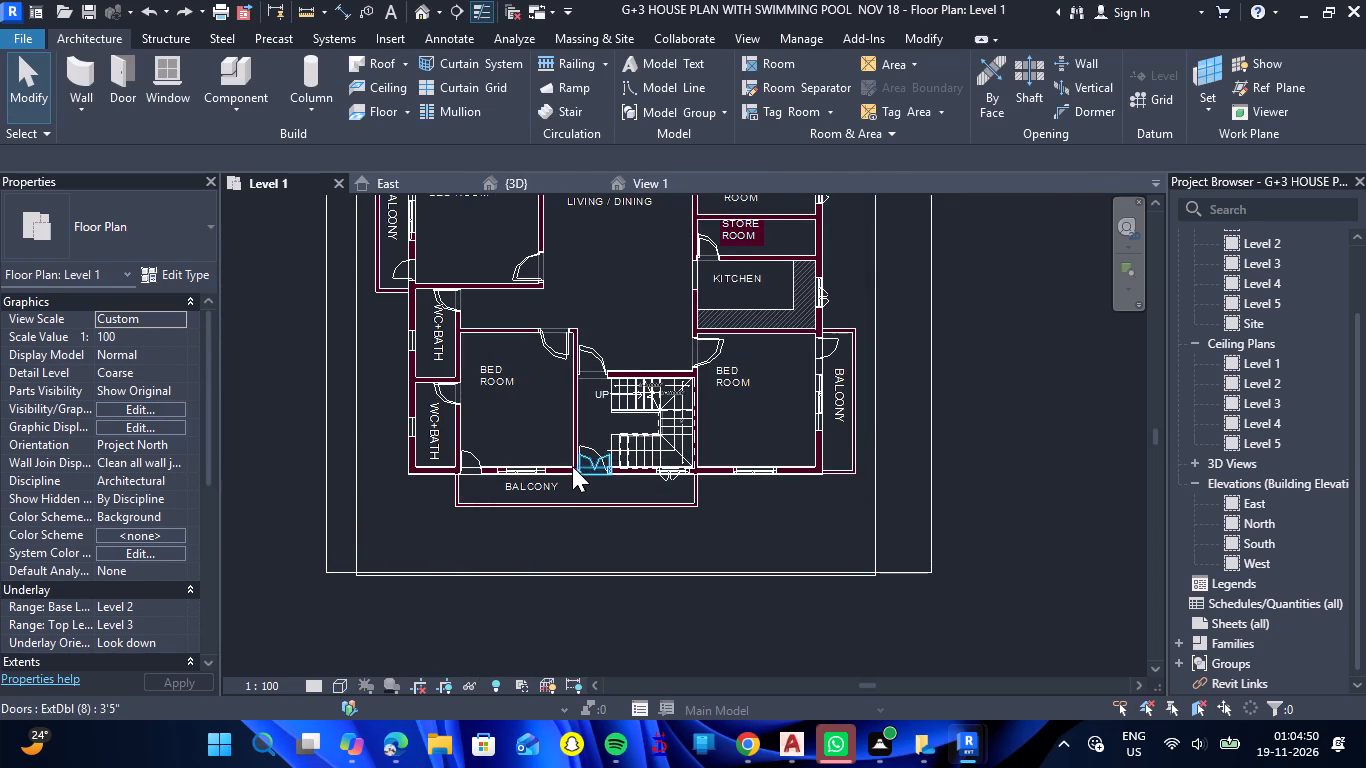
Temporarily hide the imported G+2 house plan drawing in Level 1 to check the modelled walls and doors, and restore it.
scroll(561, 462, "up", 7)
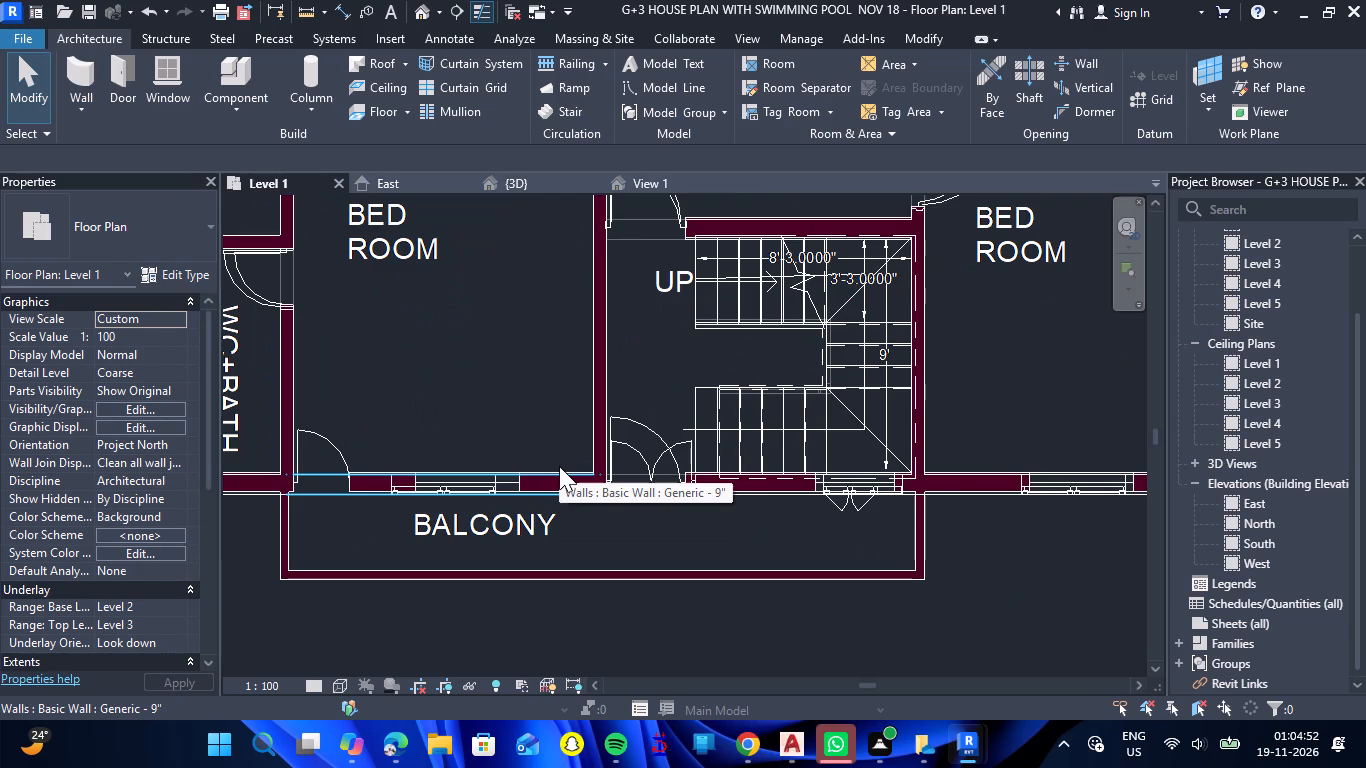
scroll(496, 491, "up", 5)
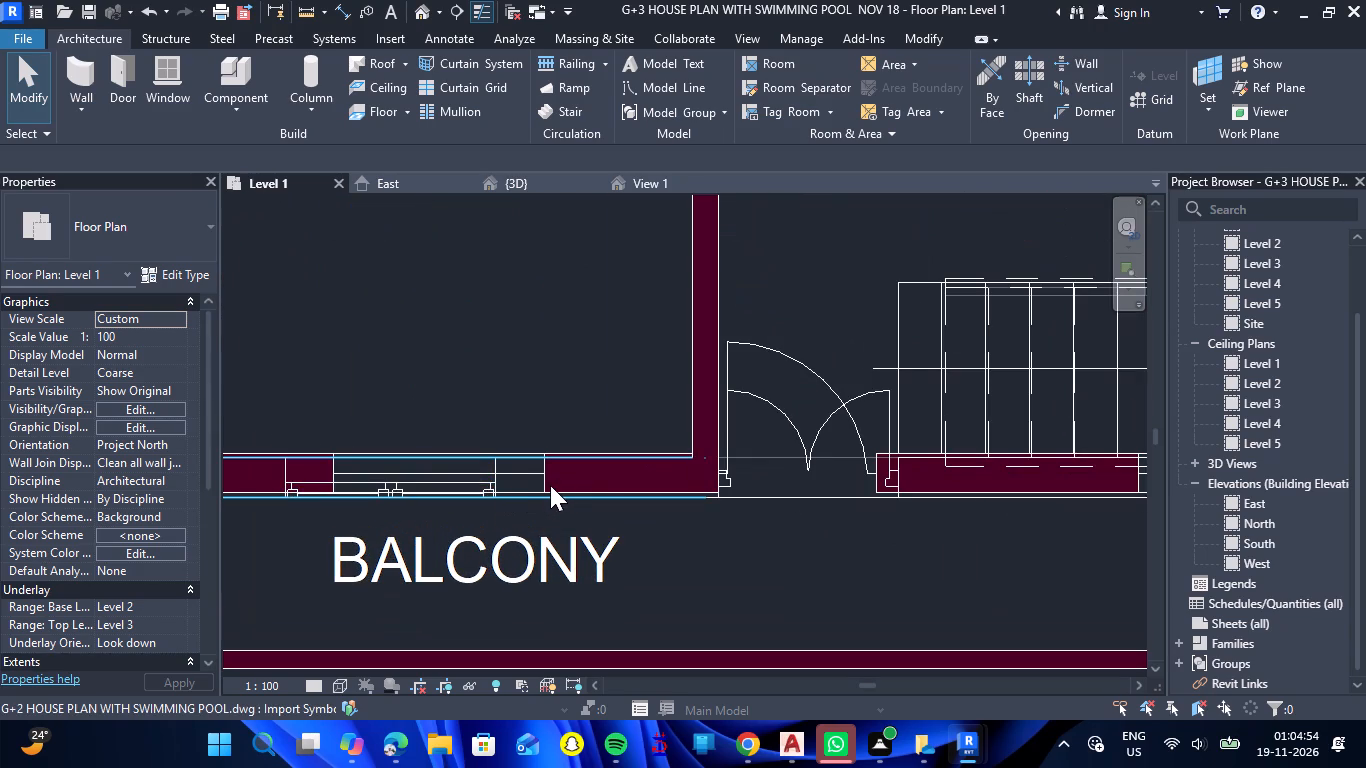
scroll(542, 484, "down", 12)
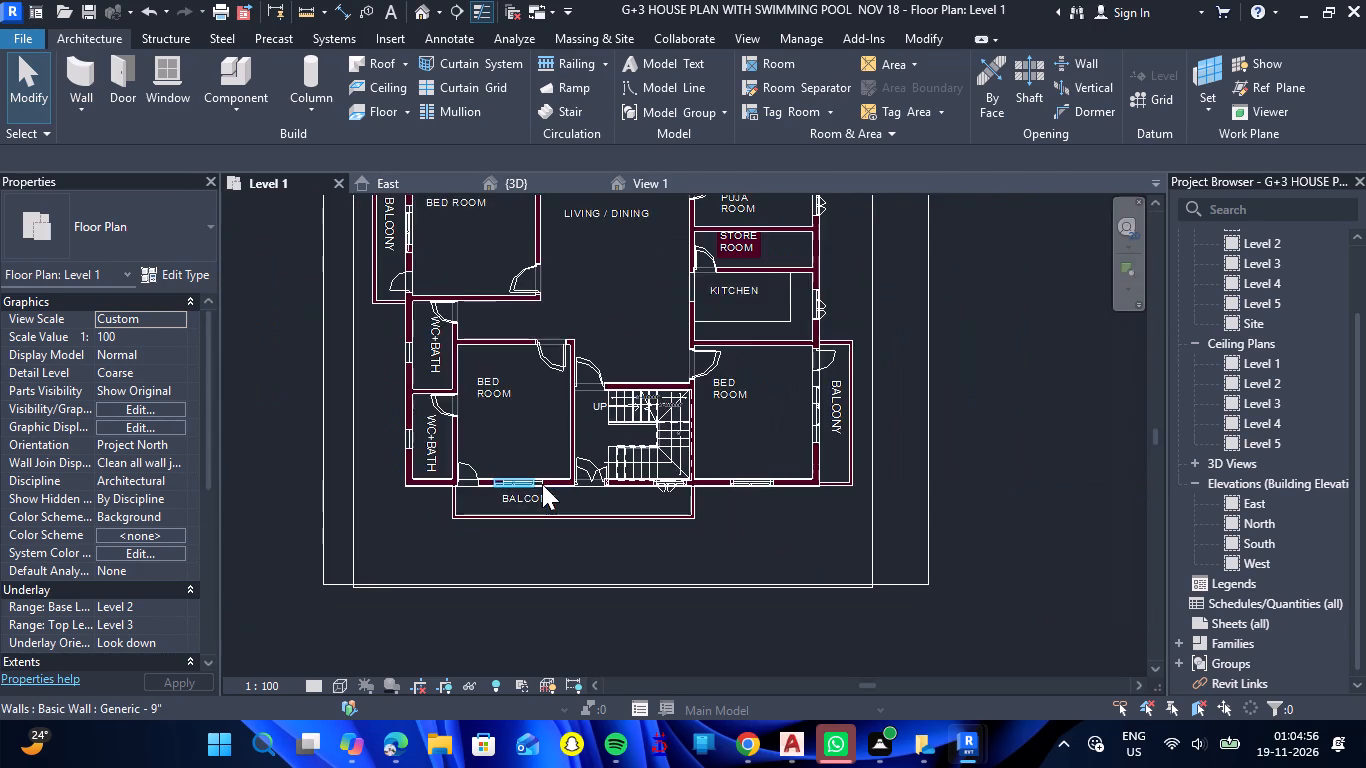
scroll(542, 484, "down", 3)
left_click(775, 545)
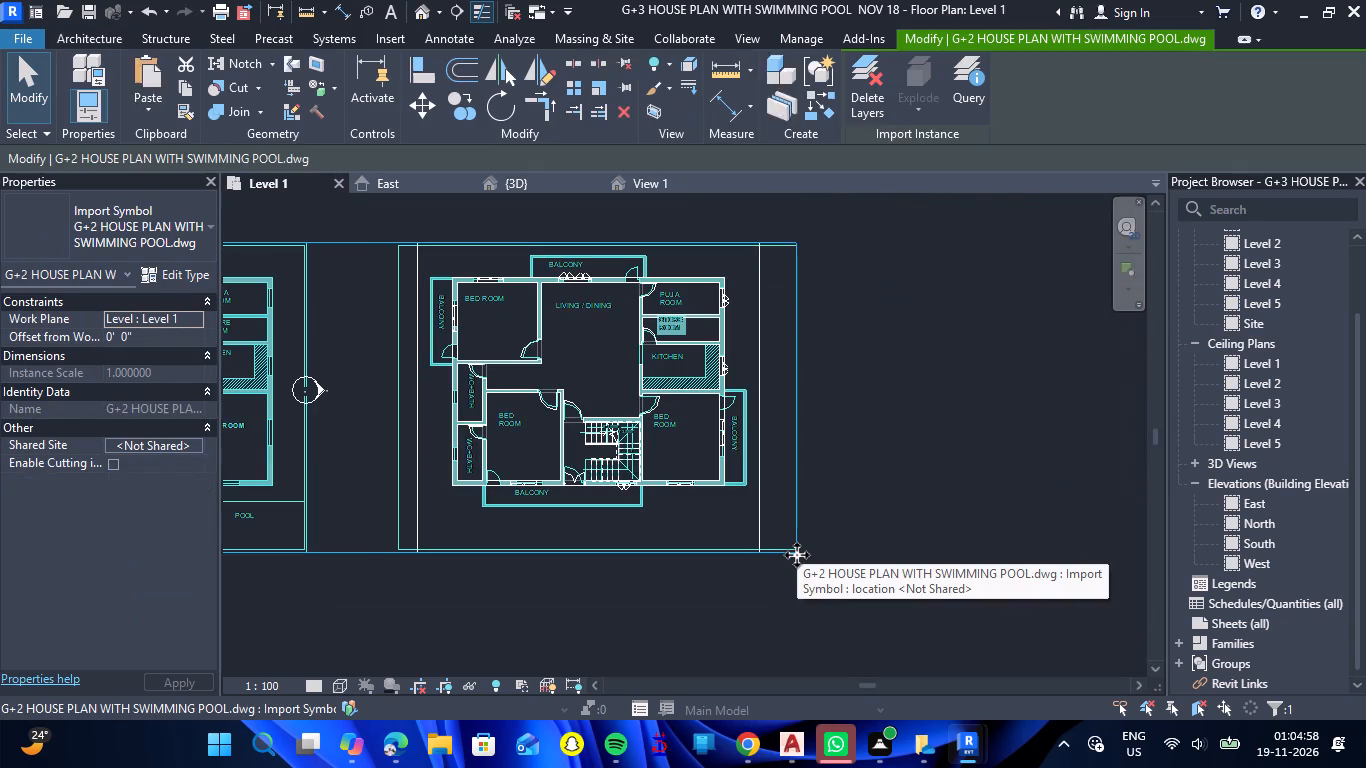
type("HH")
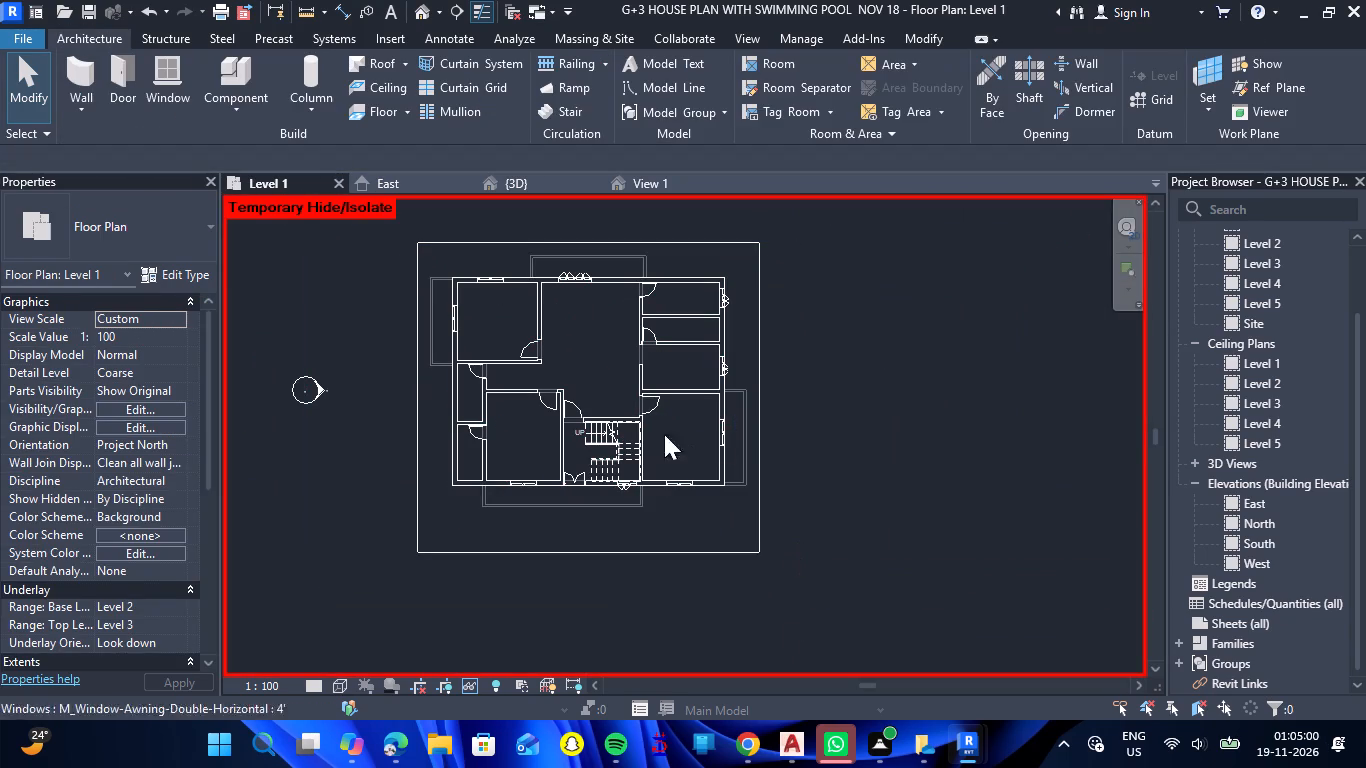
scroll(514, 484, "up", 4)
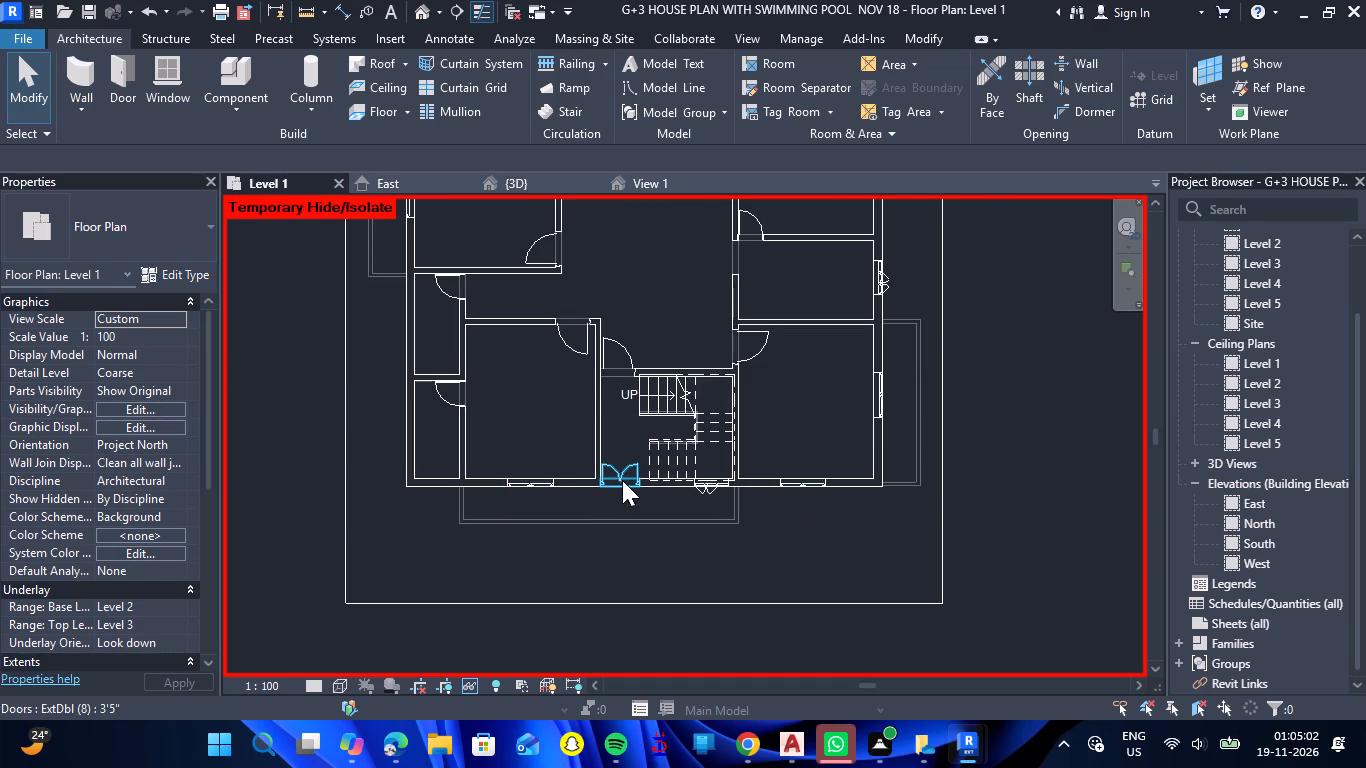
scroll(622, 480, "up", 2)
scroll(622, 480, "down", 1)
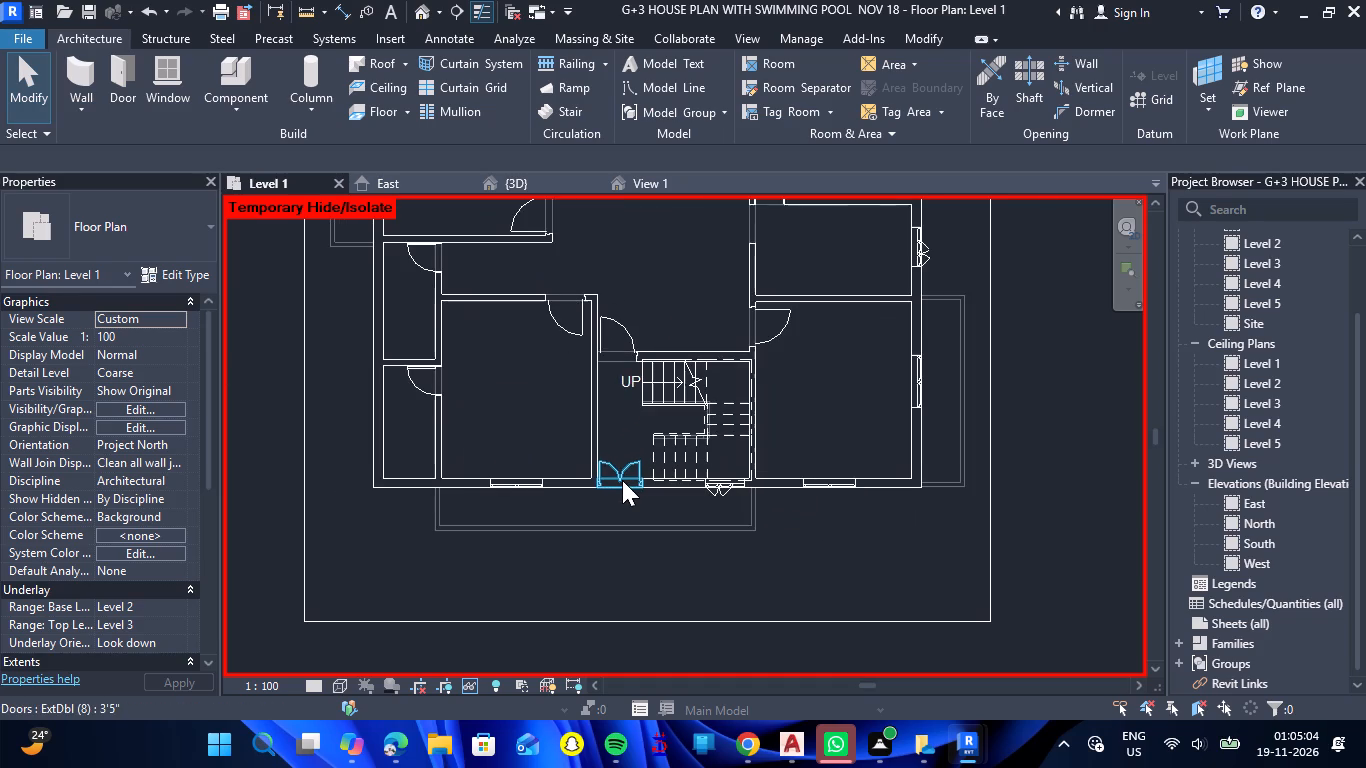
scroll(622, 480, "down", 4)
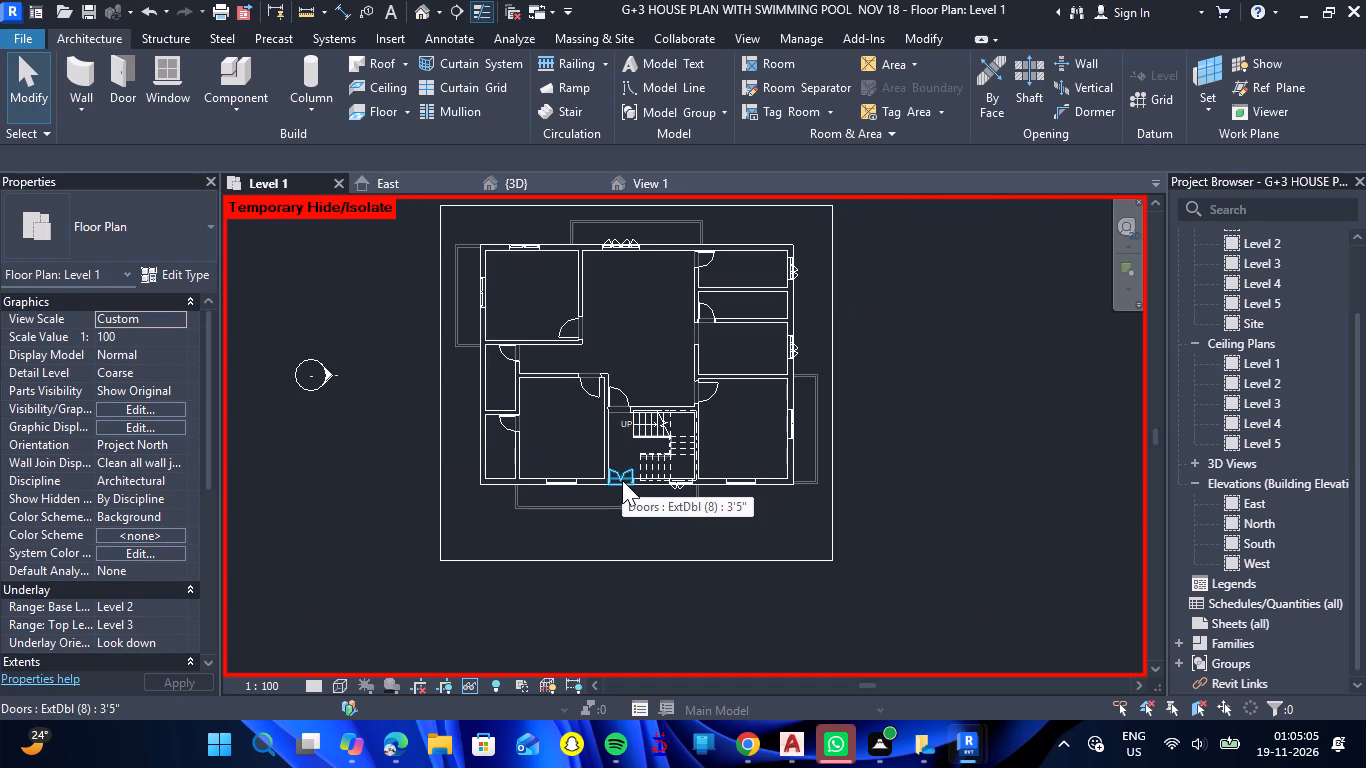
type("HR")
Place a 2'2" M_Door-Interior-Single-4_Panel-Wood door in the front bedroom wall, at the drawing's door opening onto the balcony.
scroll(626, 480, "down", 3)
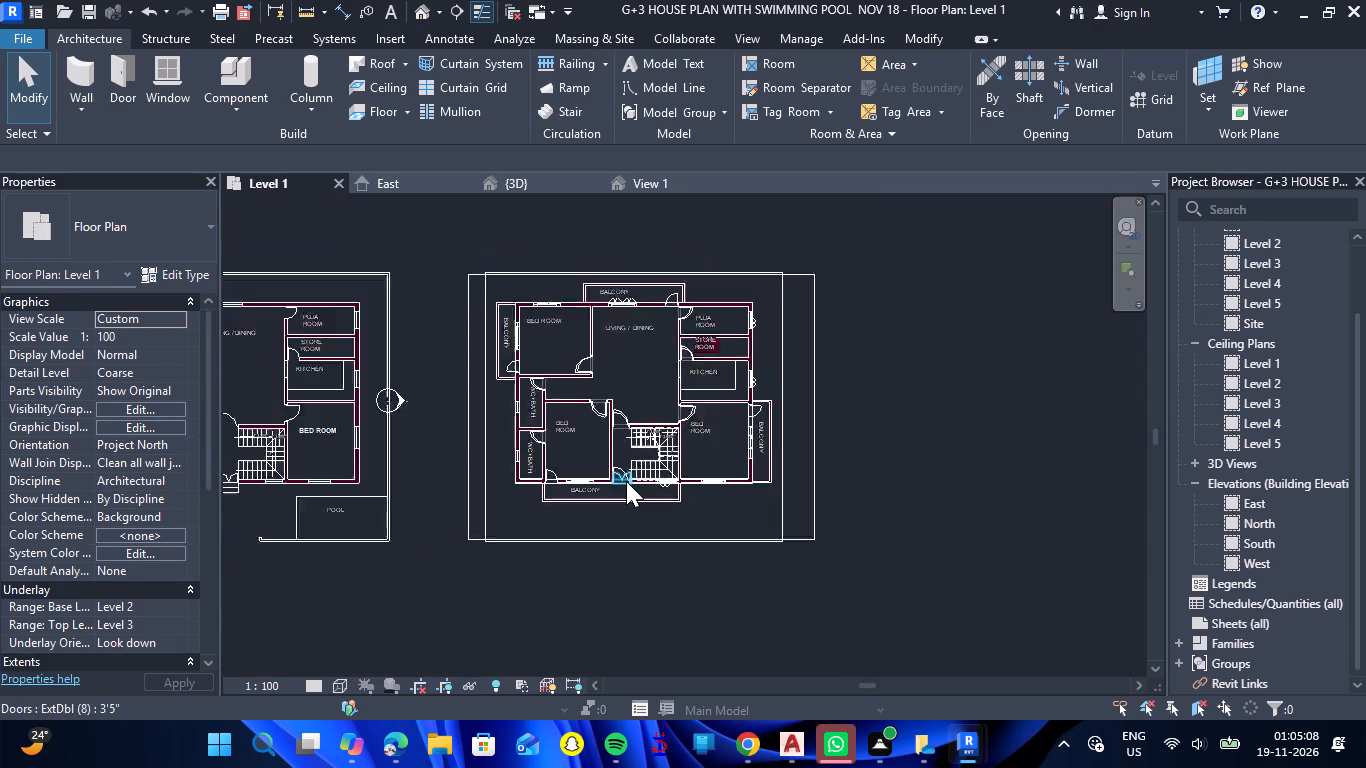
scroll(626, 481, "down", 1)
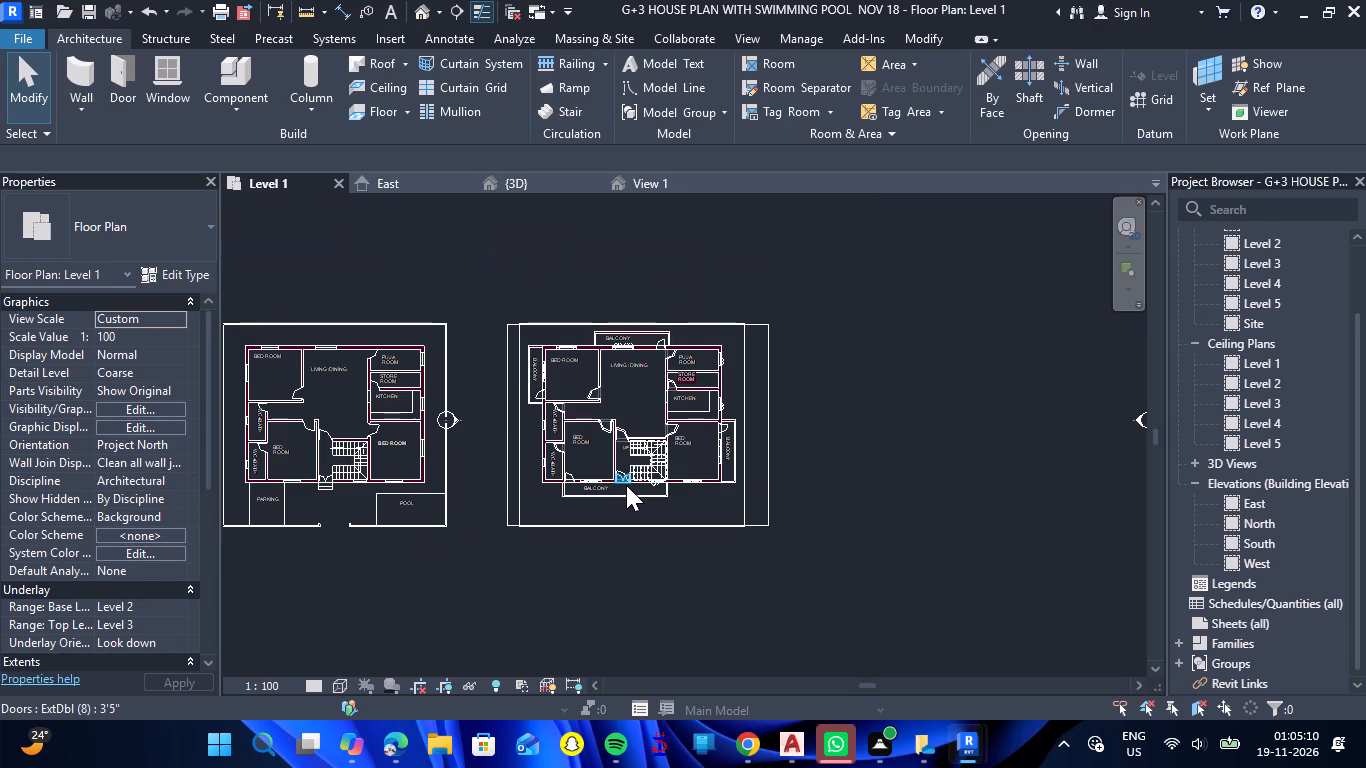
scroll(568, 479, "up", 8)
left_click(133, 81)
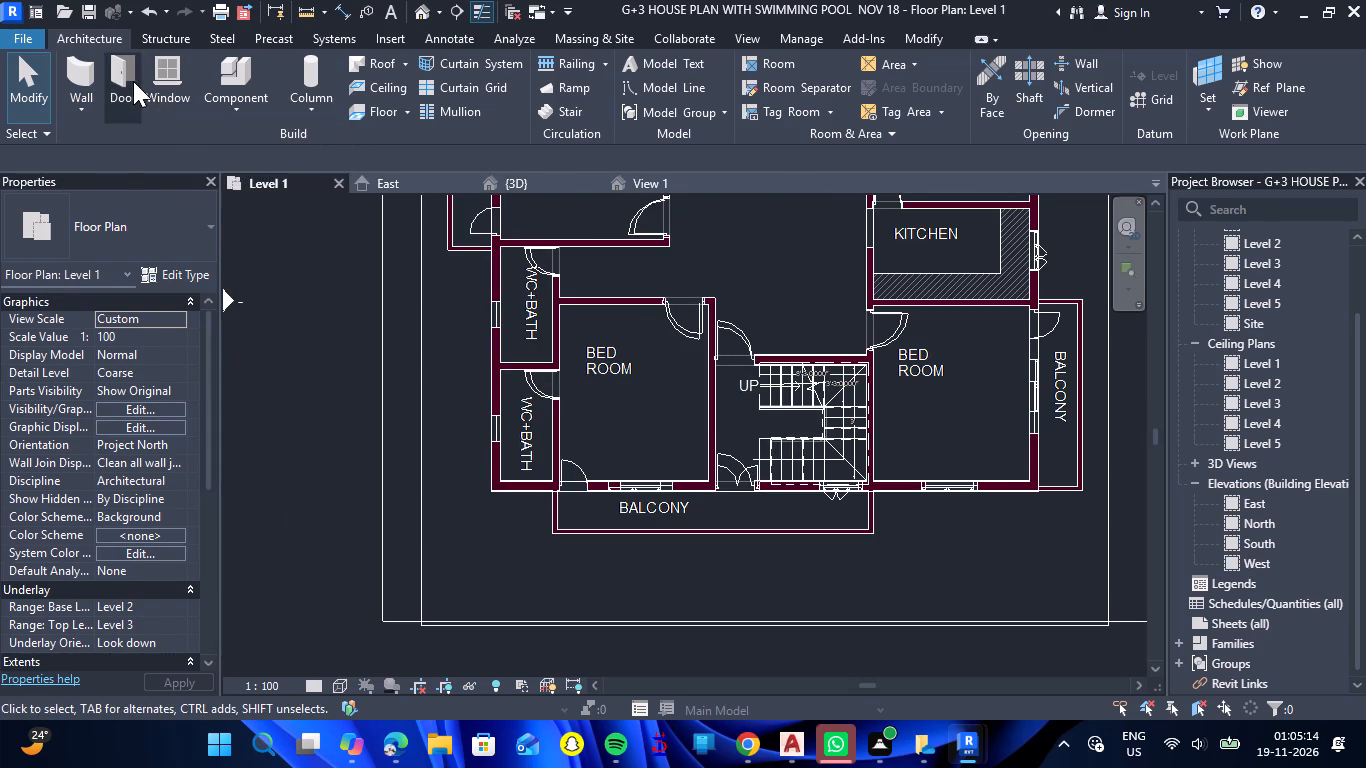
left_click(215, 219)
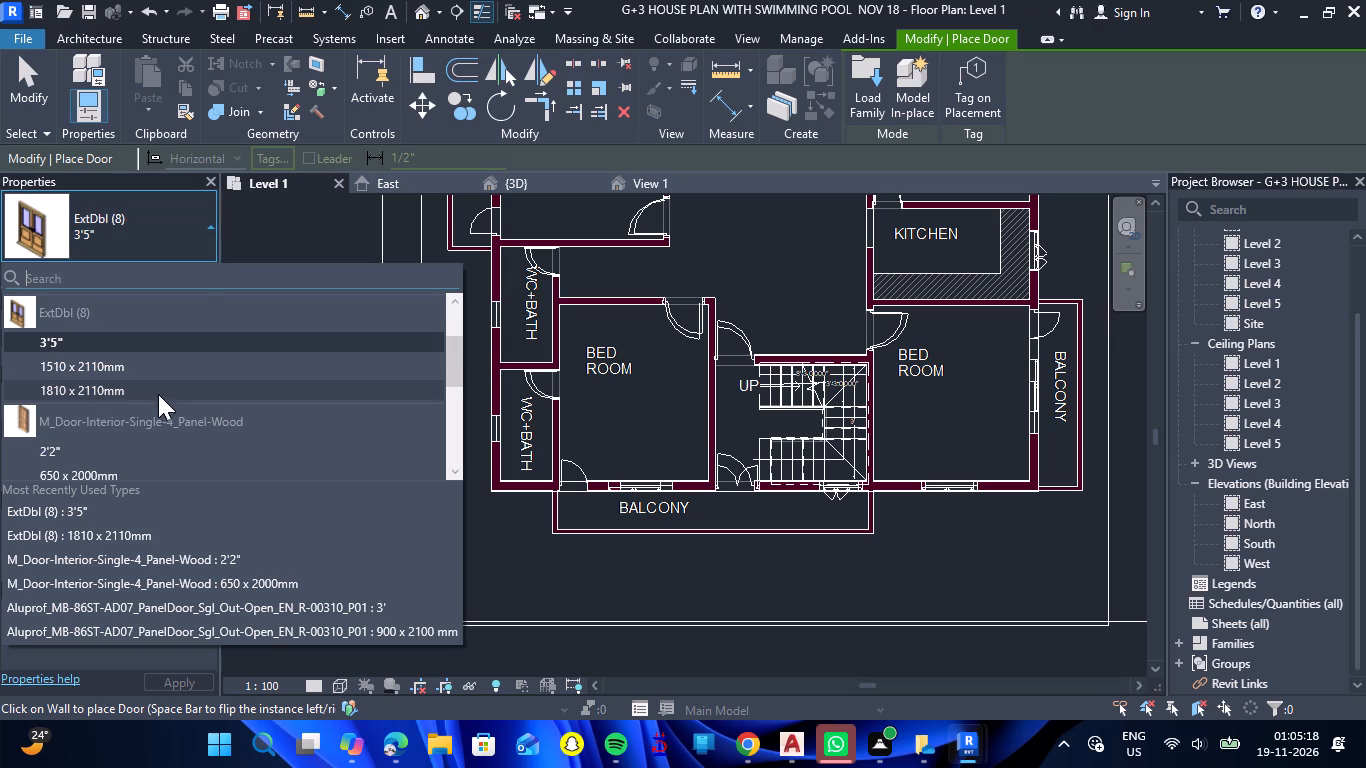
left_click(83, 446)
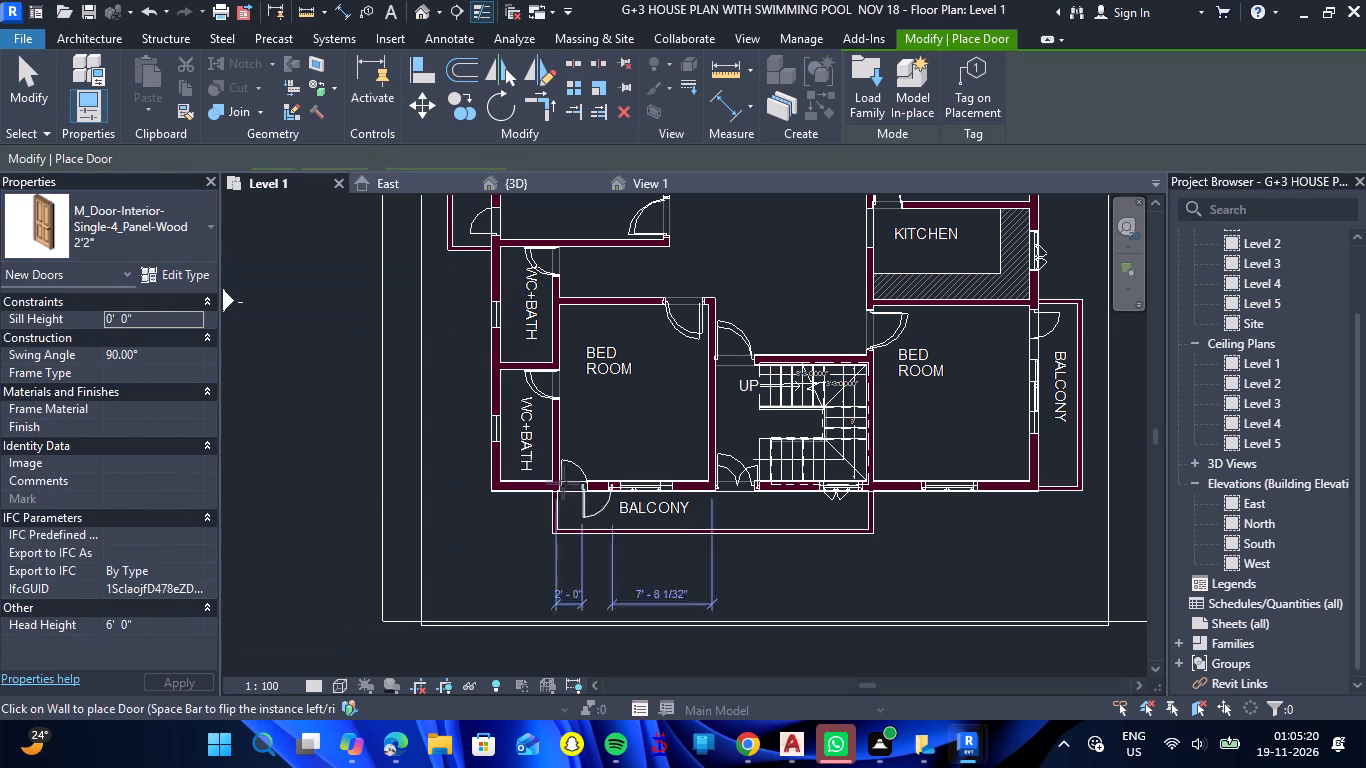
scroll(566, 481, "up", 11)
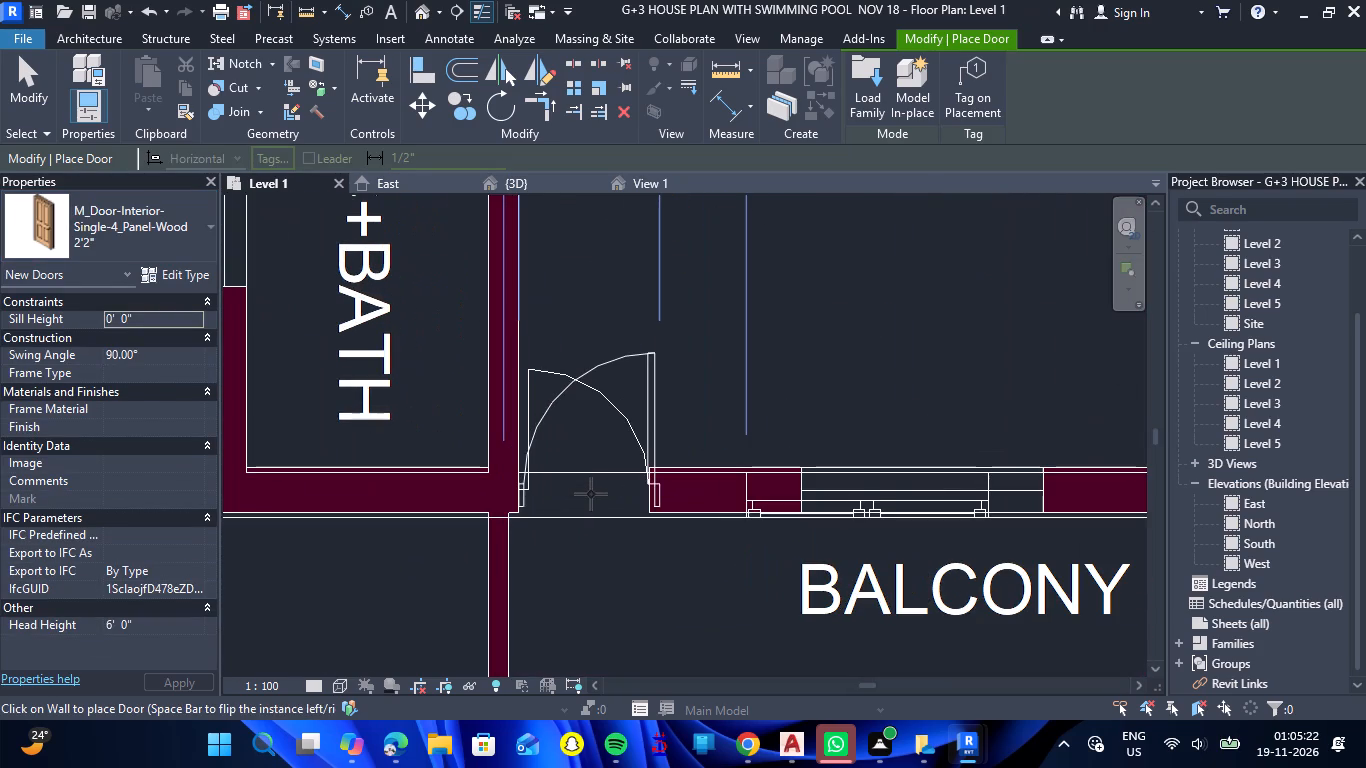
left_click(583, 495)
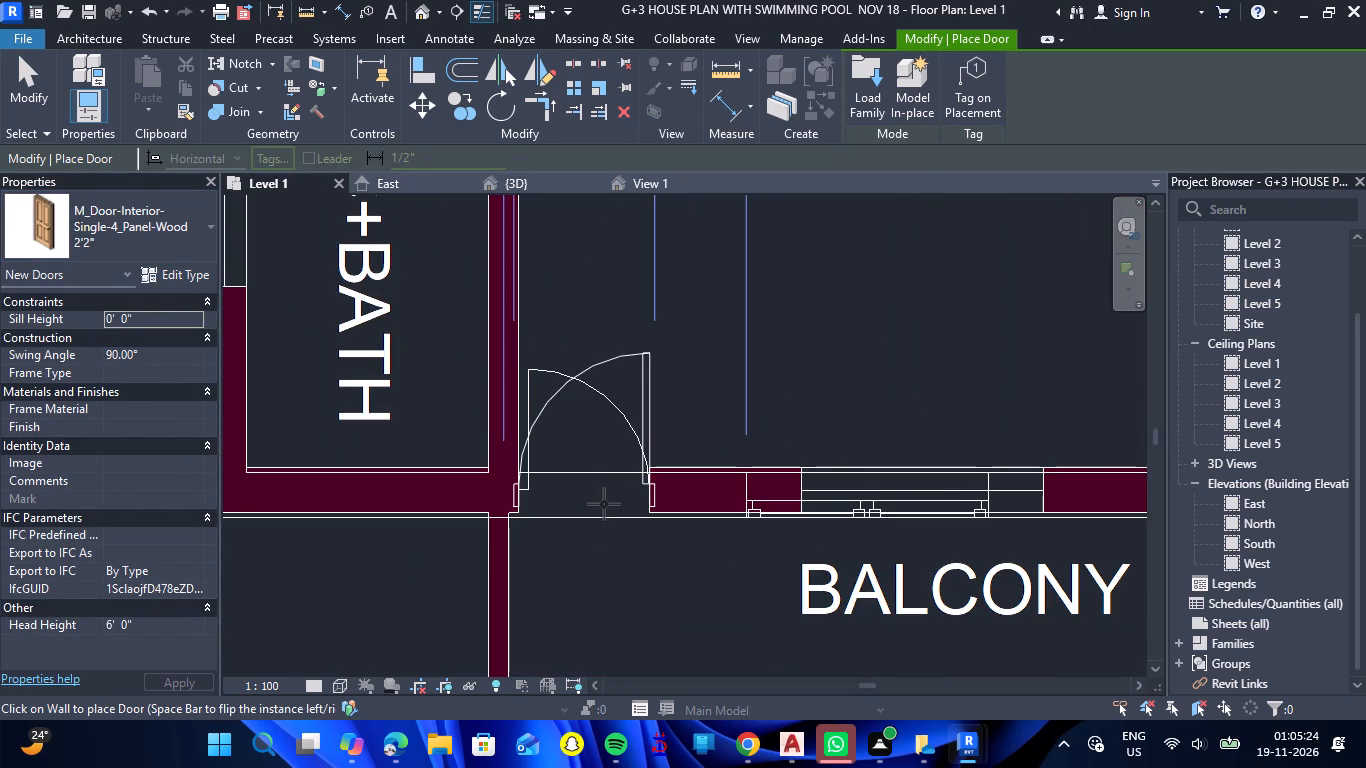
Place another 2'2" four-panel wood door between the front bedroom and its adjoining WC+BATH, at the drawn opening.
scroll(605, 505, "down", 8)
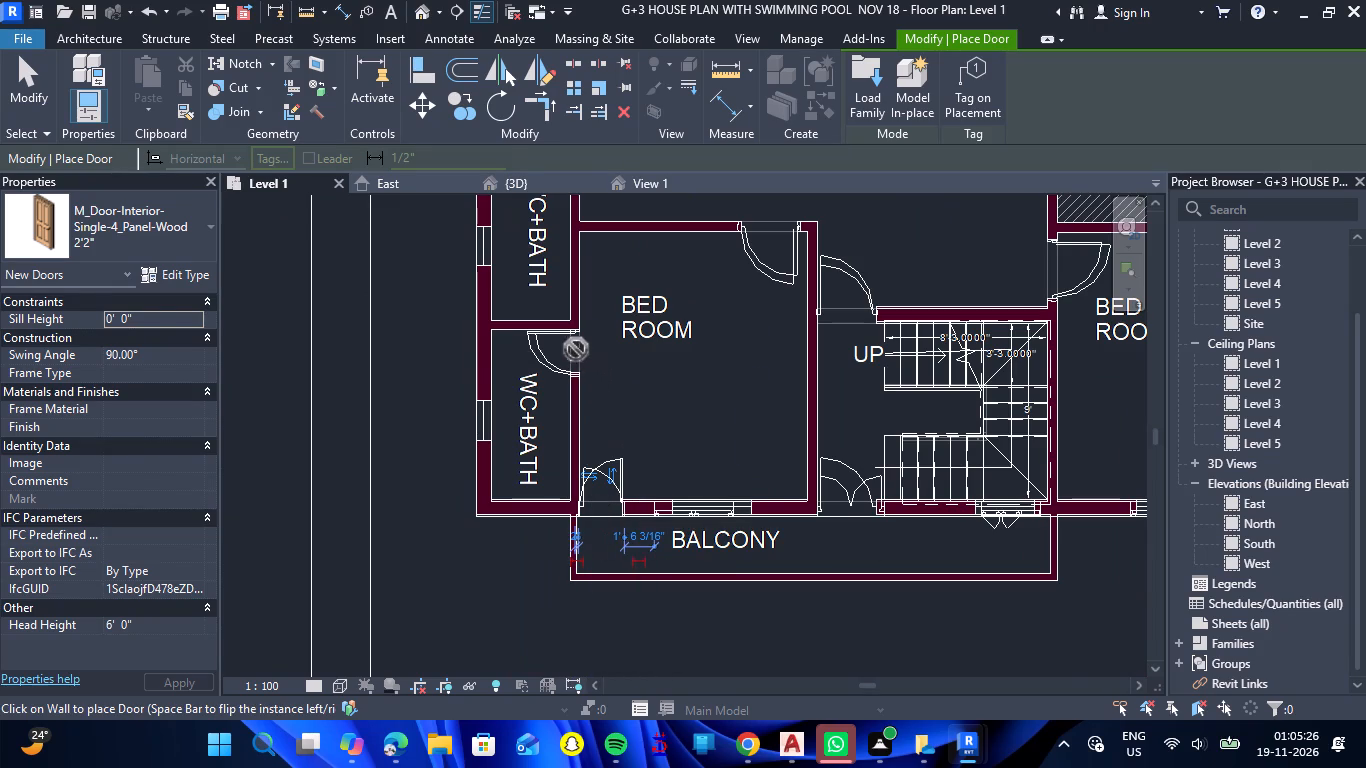
scroll(575, 348, "up", 6)
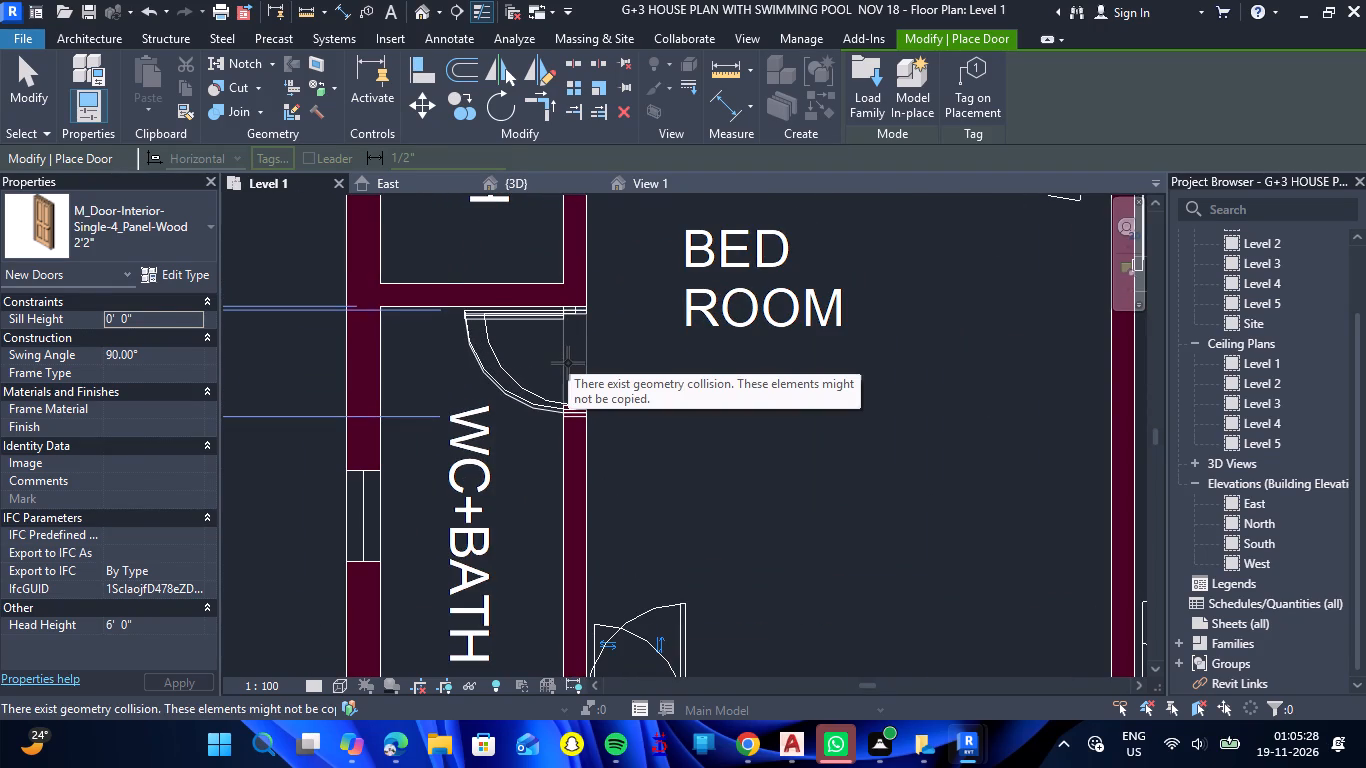
left_click(568, 363)
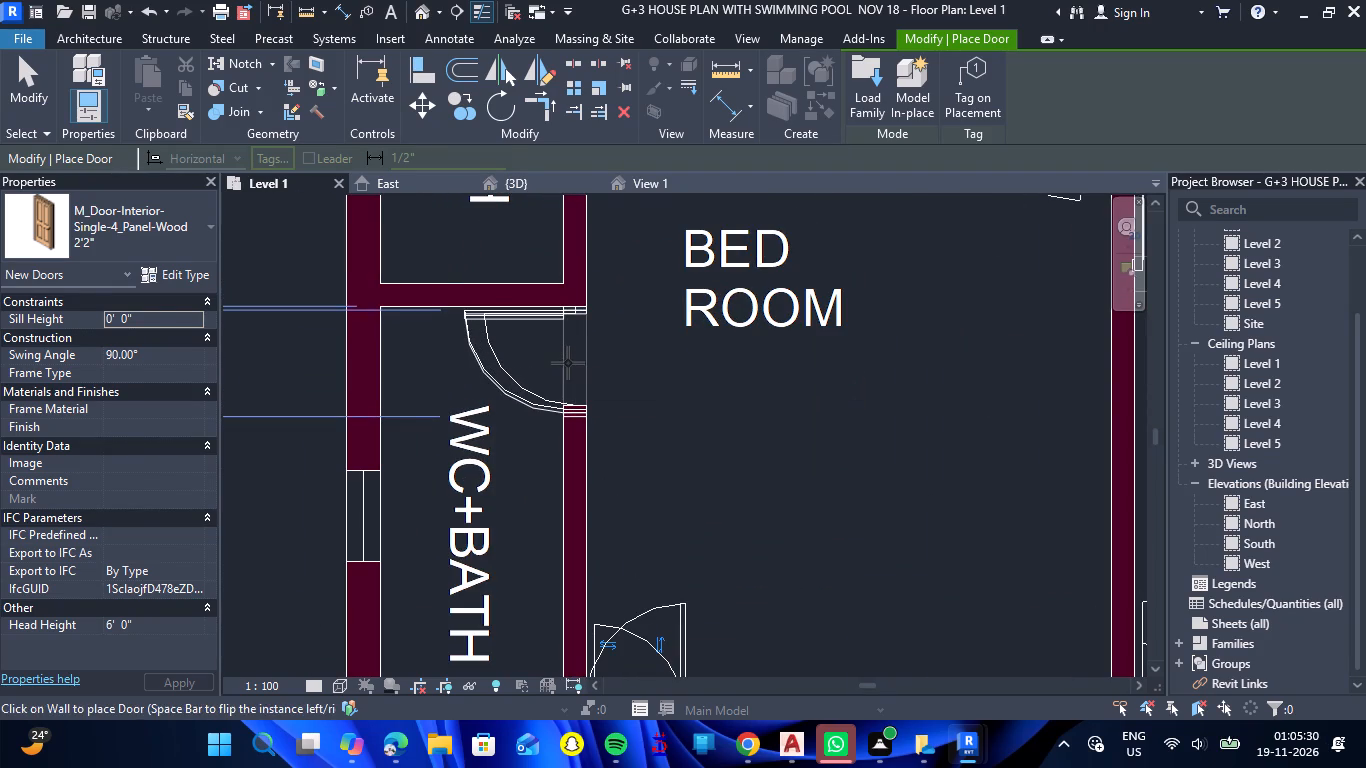
scroll(644, 372, "down", 8)
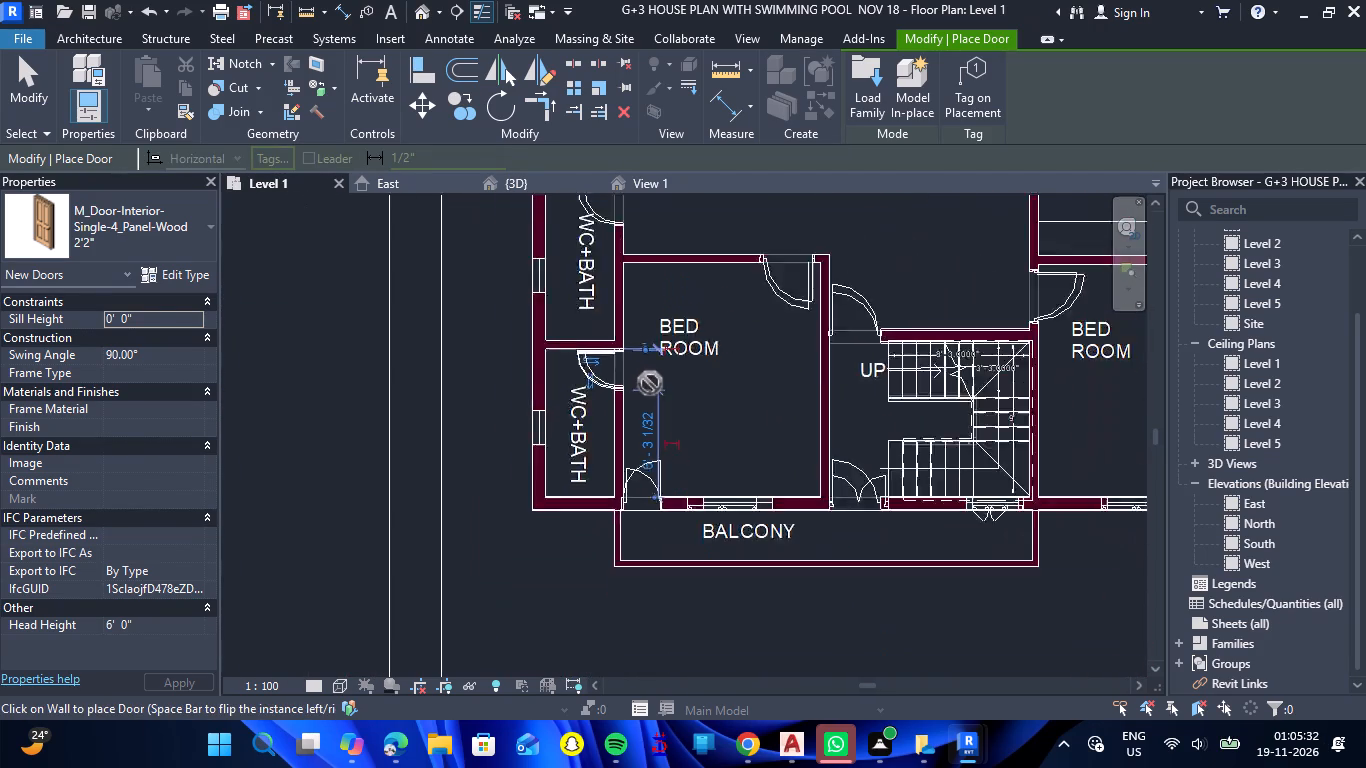
scroll(650, 383, "down", 4)
scroll(629, 275, "up", 3)
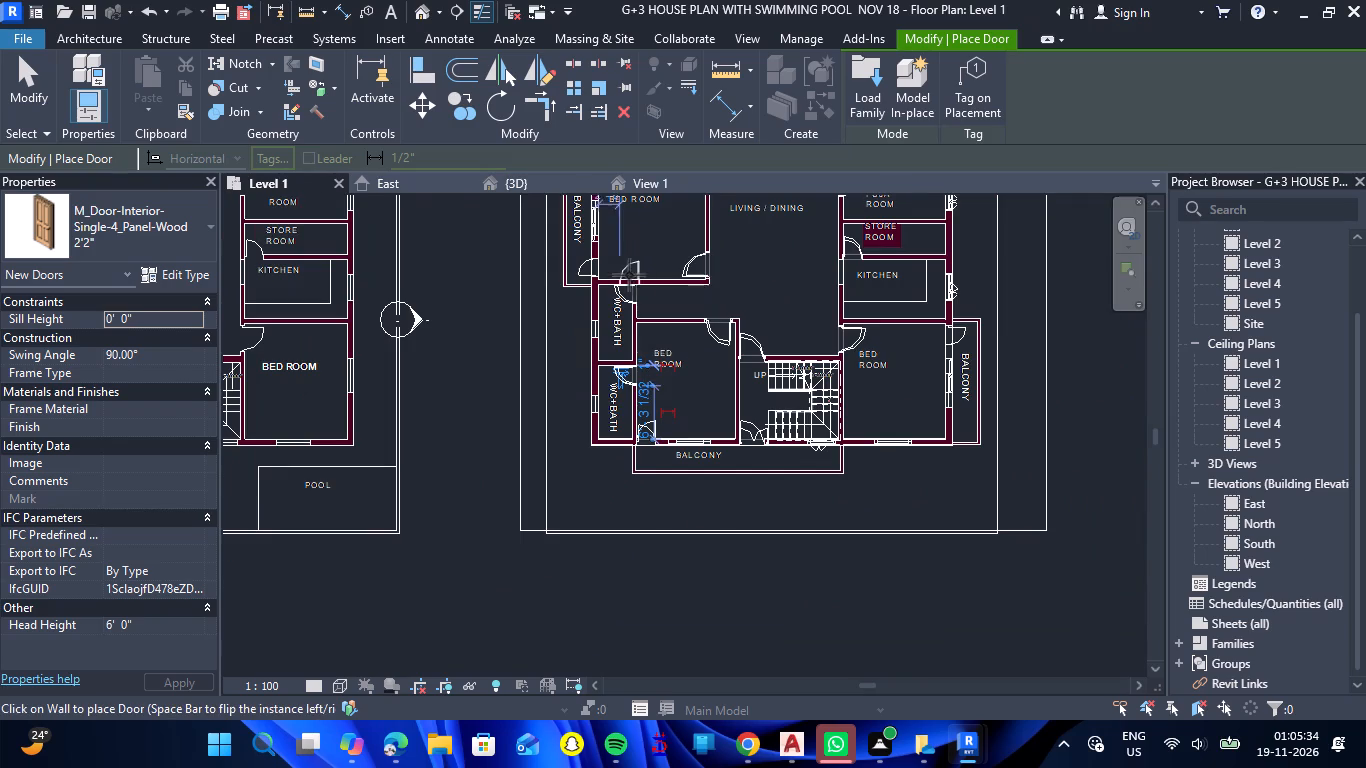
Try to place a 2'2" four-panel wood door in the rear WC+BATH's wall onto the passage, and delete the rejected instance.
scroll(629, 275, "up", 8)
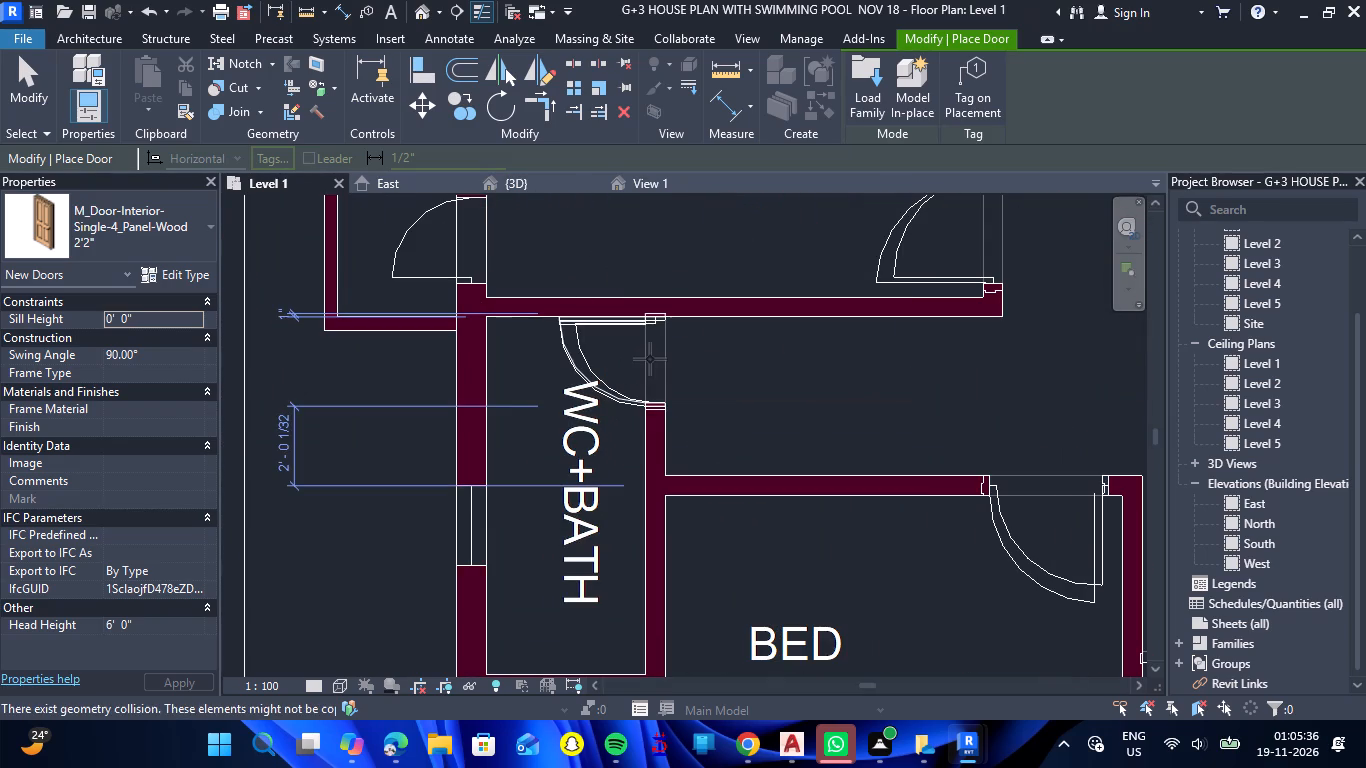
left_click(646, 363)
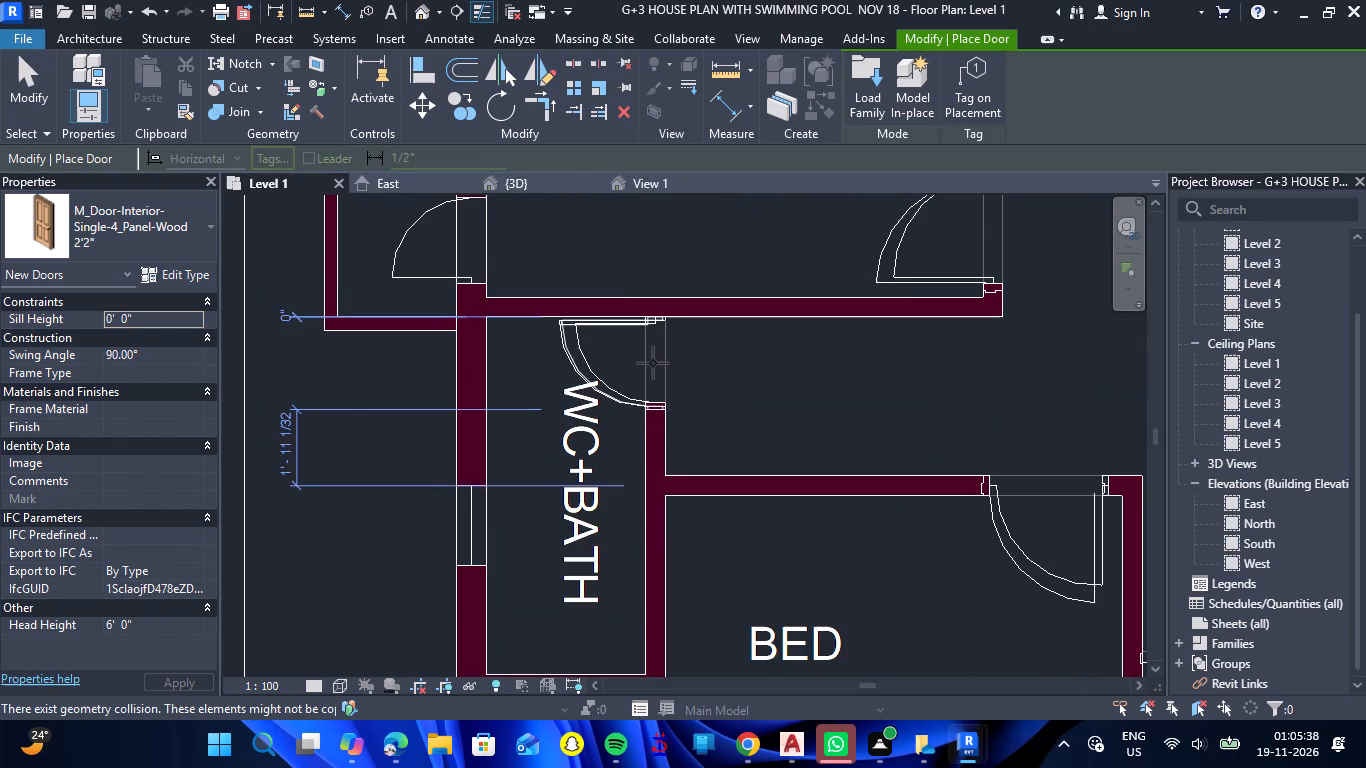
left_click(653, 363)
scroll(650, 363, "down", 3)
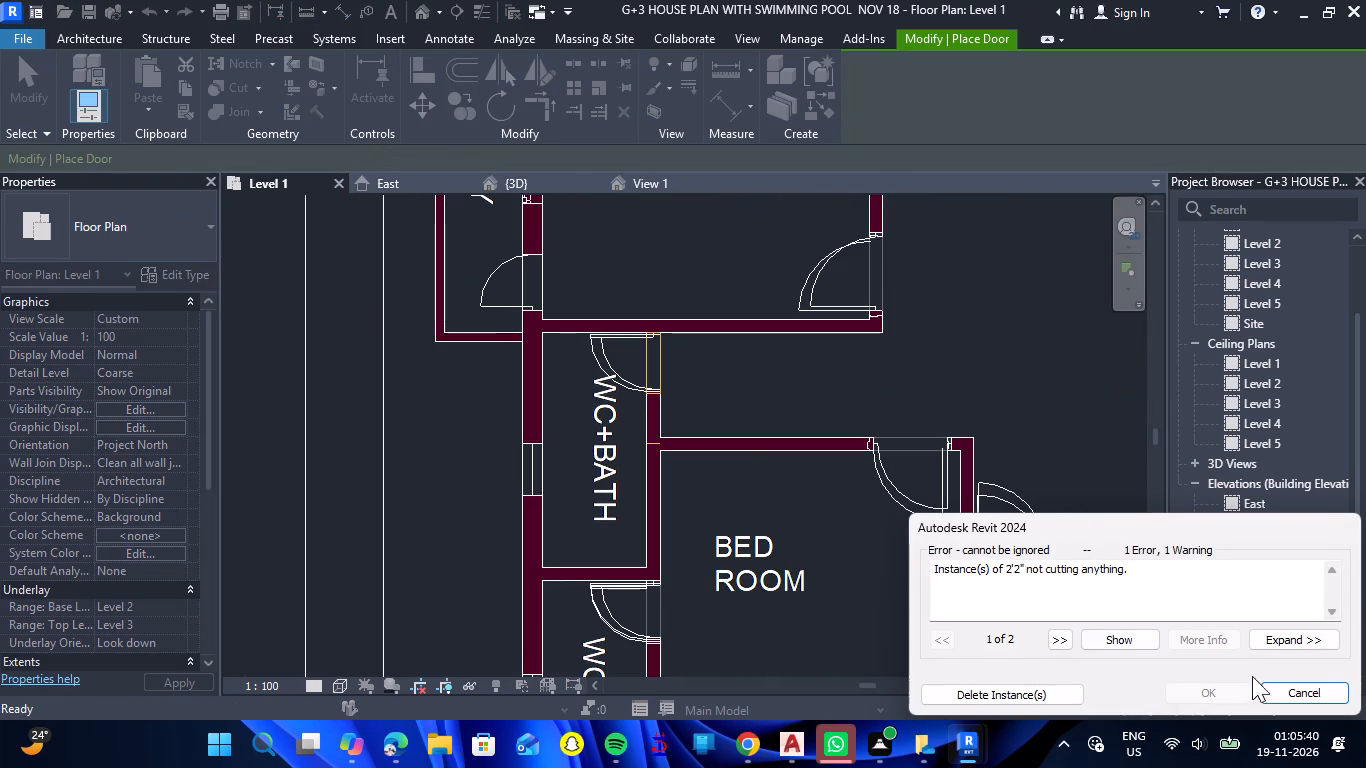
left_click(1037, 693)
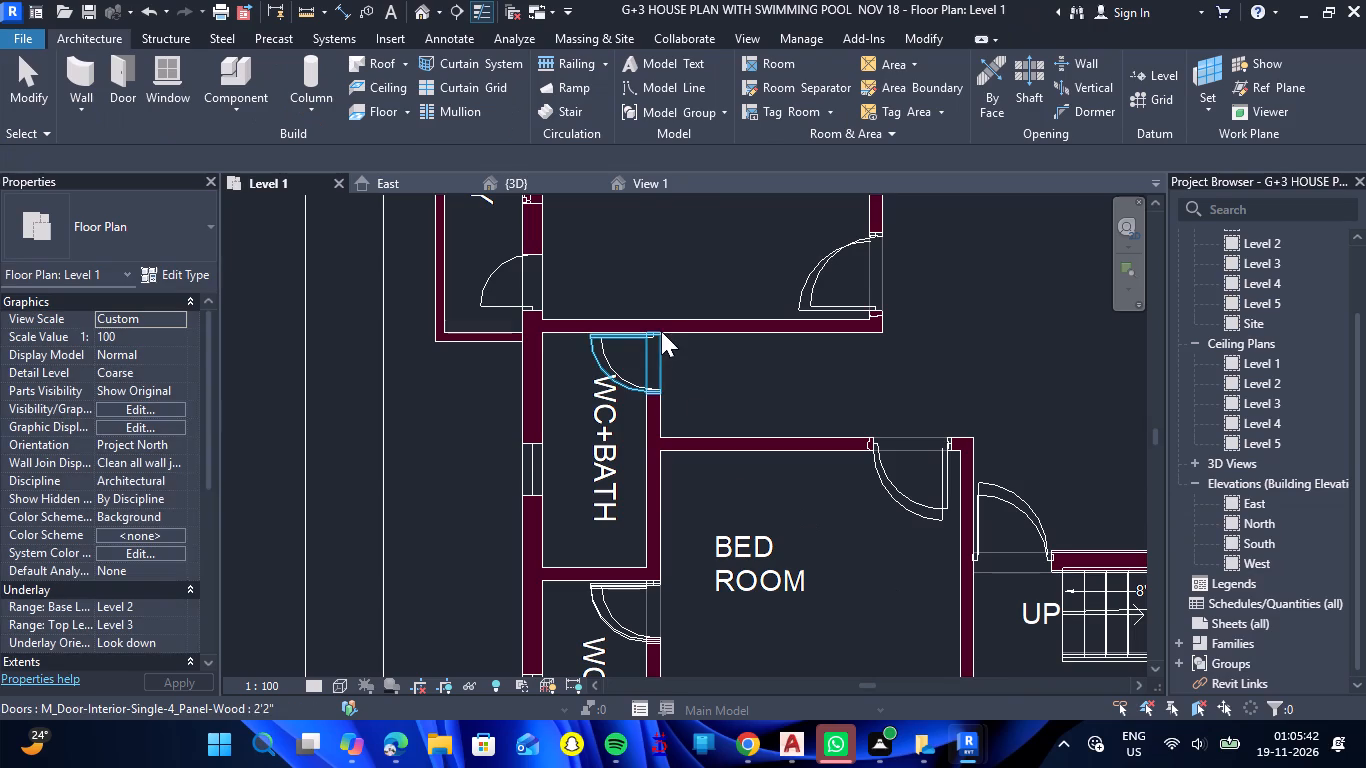
Place a 2'2" four-panel wood door in the rear bedroom's outer wall, at the drawn opening onto its side balcony.
scroll(503, 272, "down", 4)
scroll(497, 237, "up", 5)
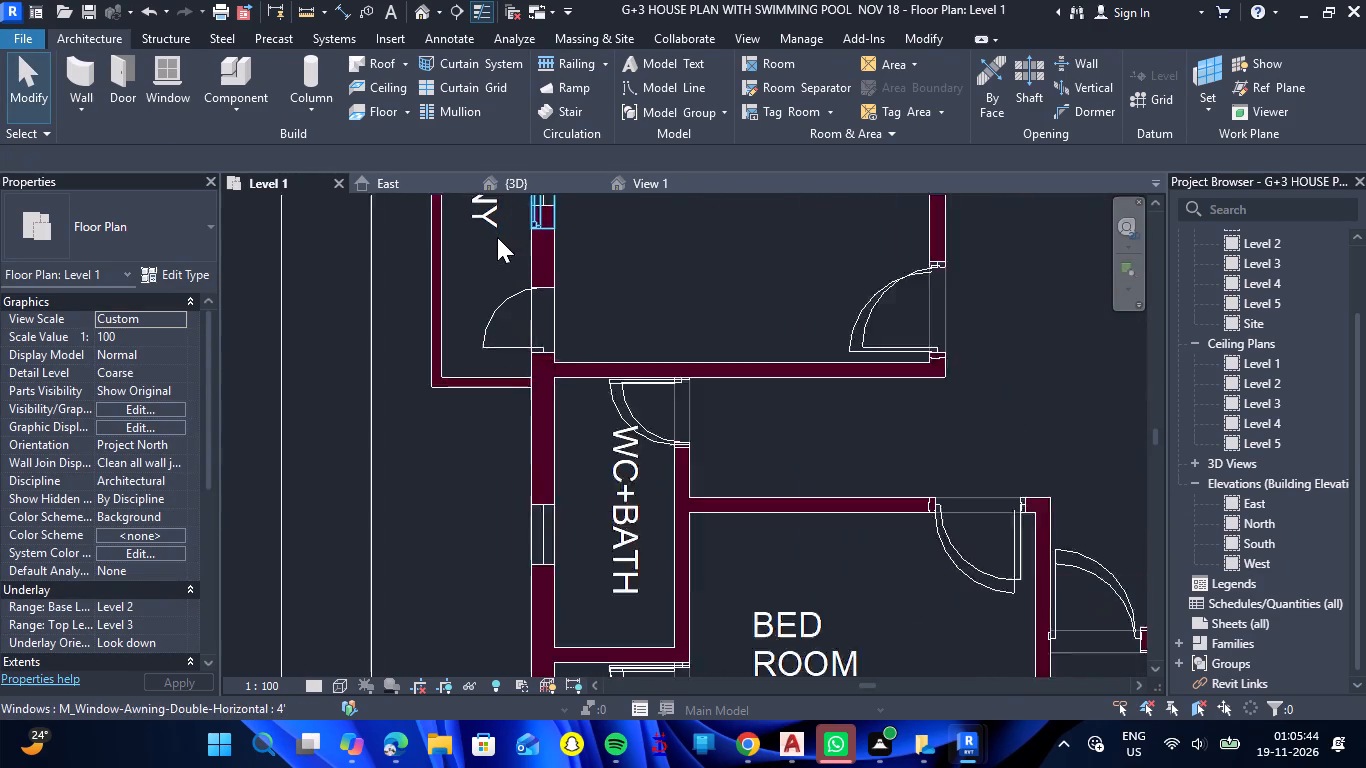
scroll(497, 237, "up", 2)
left_click(121, 75)
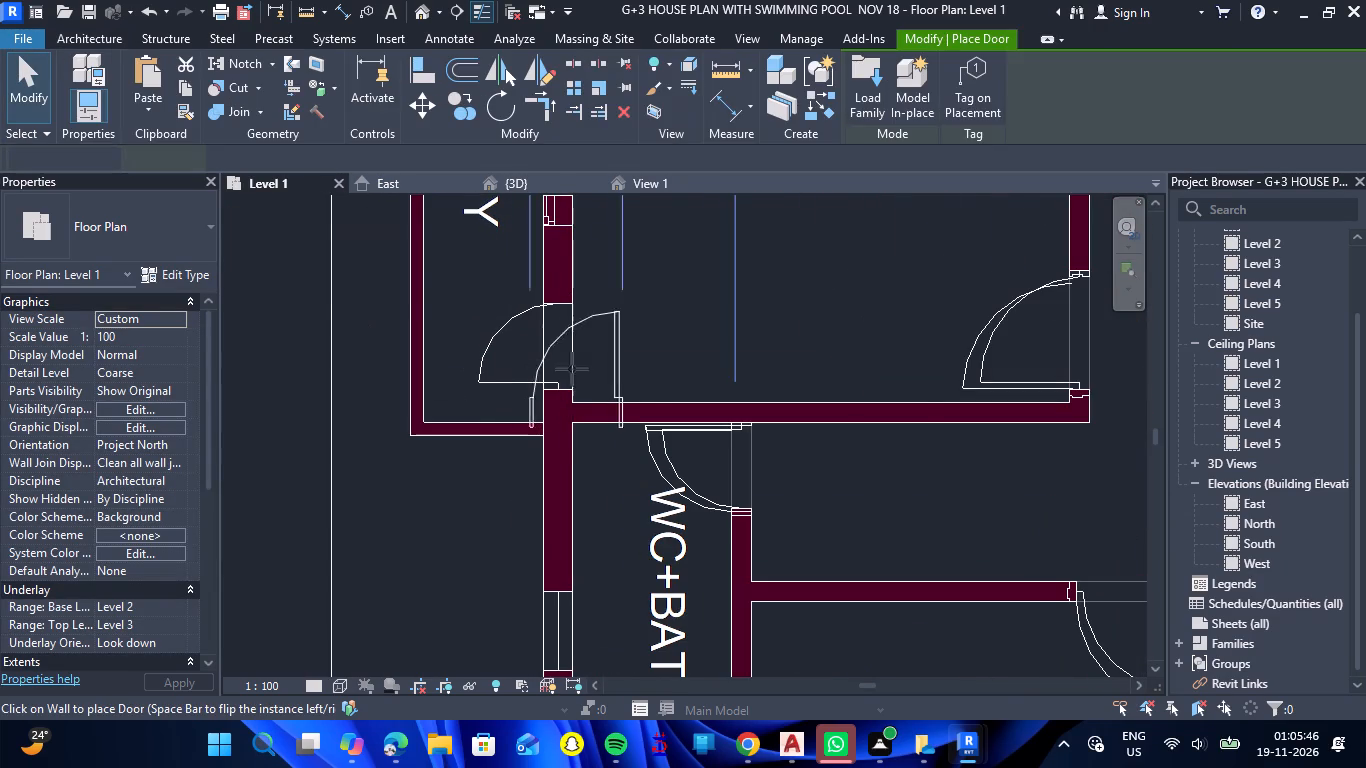
left_click(544, 349)
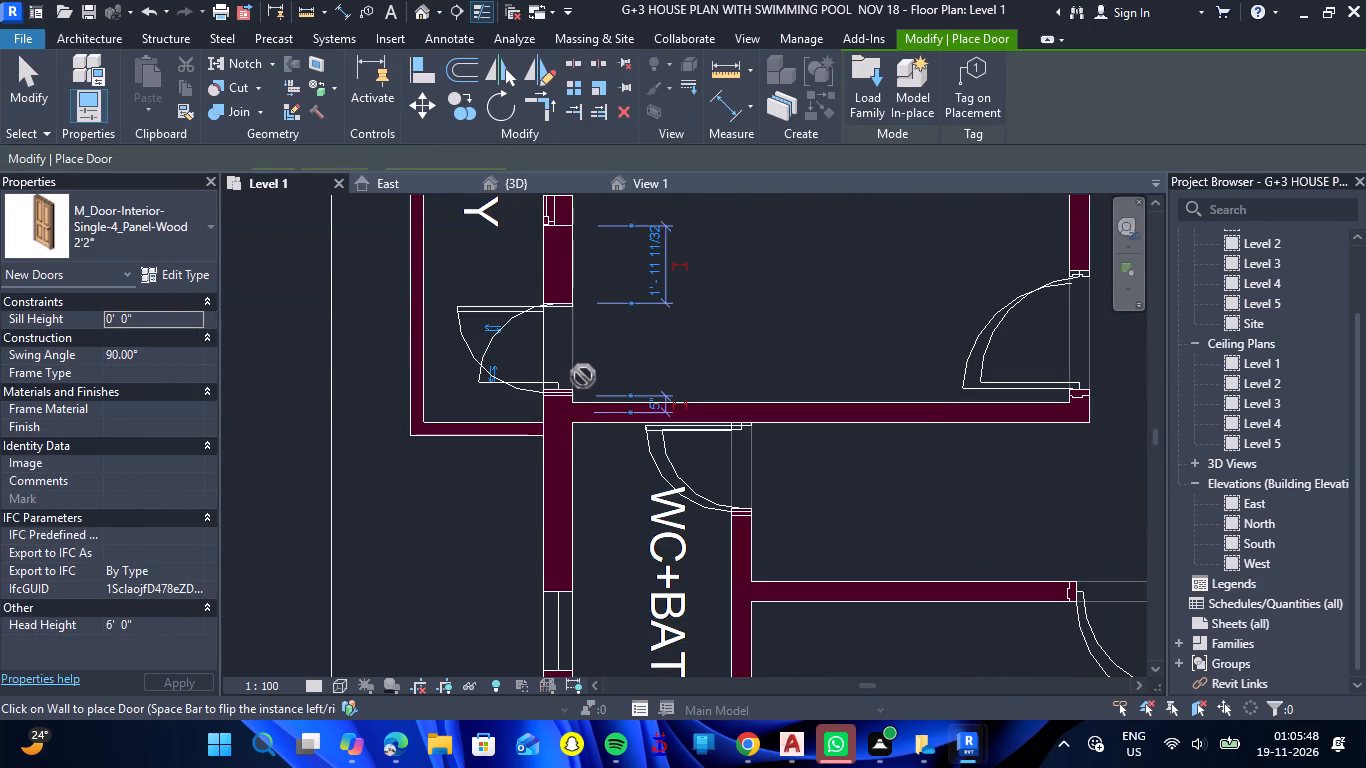
Place a 2'2" four-panel wood door in the Living/Dining outer wall, at the drawn opening onto the rear balcony.
scroll(583, 376, "down", 10)
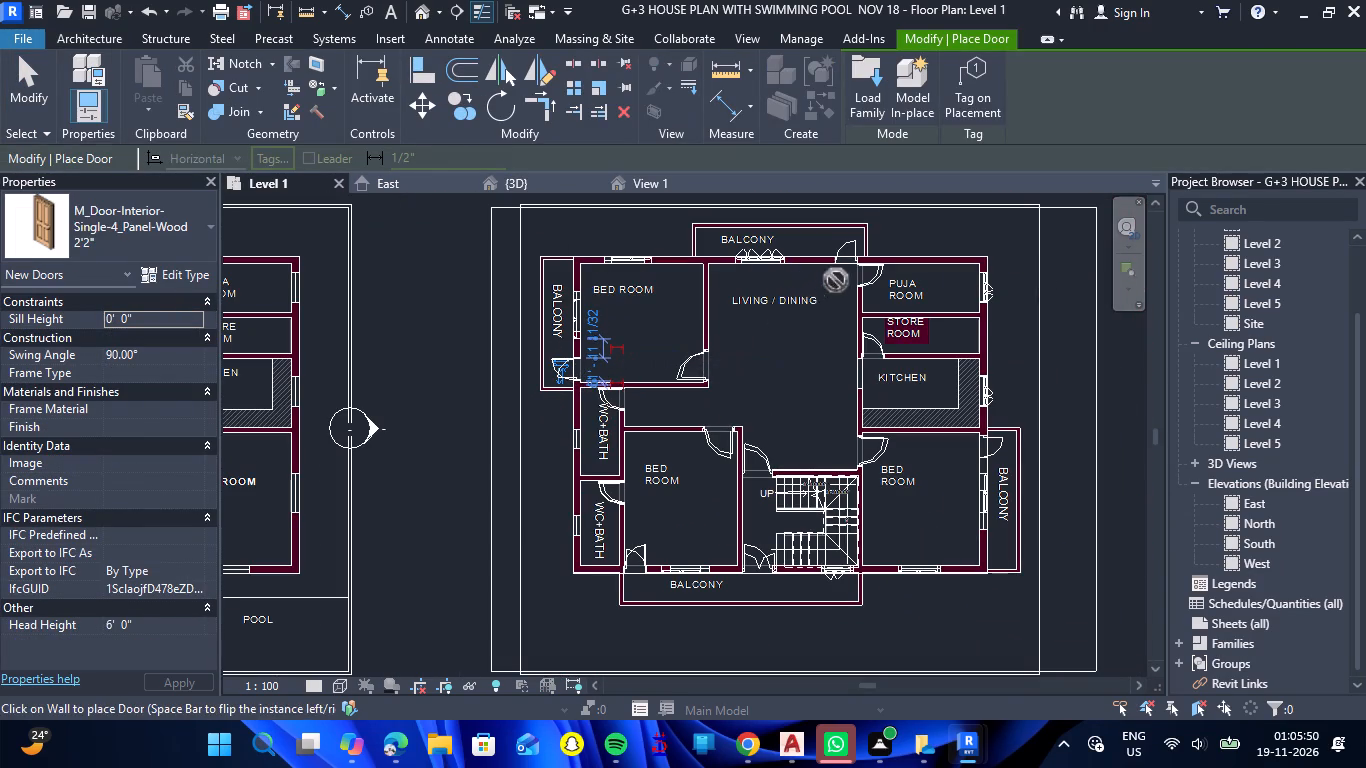
scroll(852, 261, "up", 16)
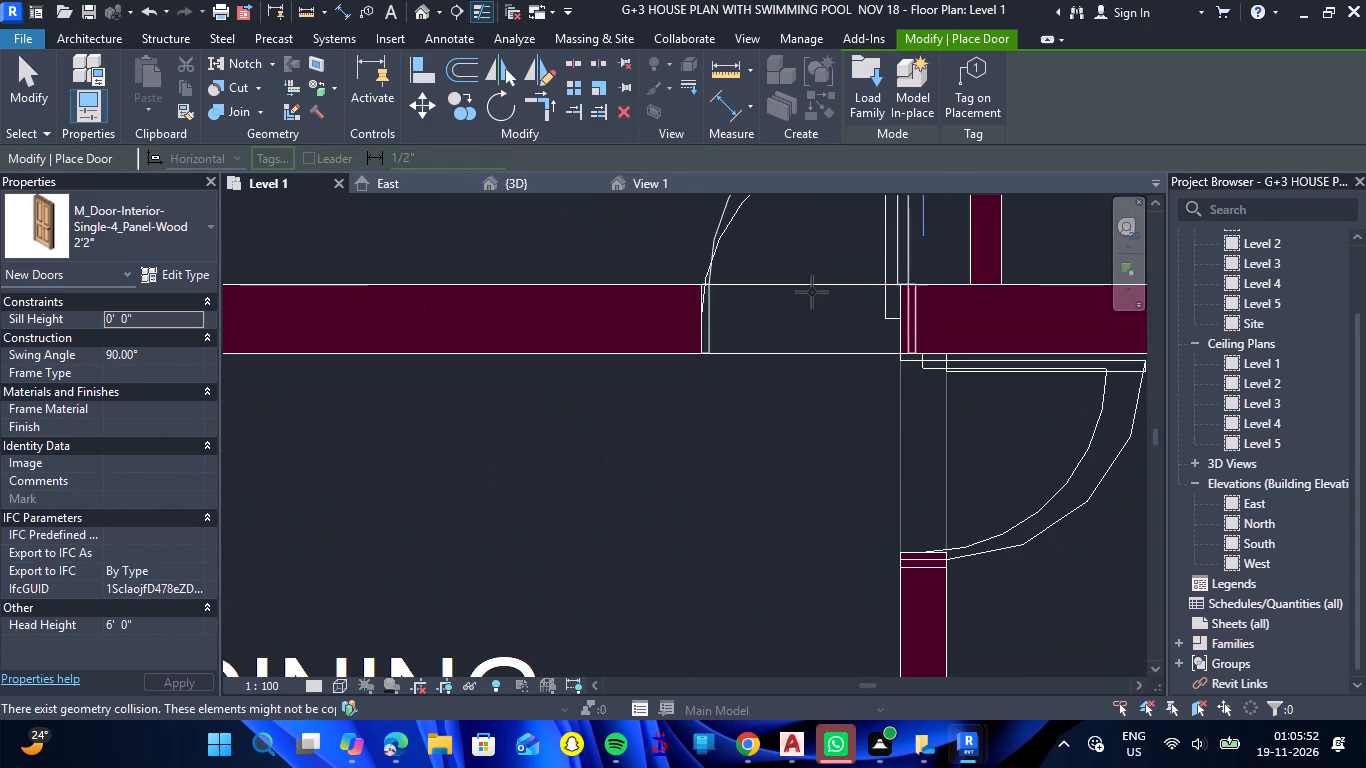
left_click(800, 290)
Place a 2'2" four-panel wood door in the outer wall of the bedroom beside the kitchen, at the opening onto its balcony.
scroll(628, 394, "down", 8)
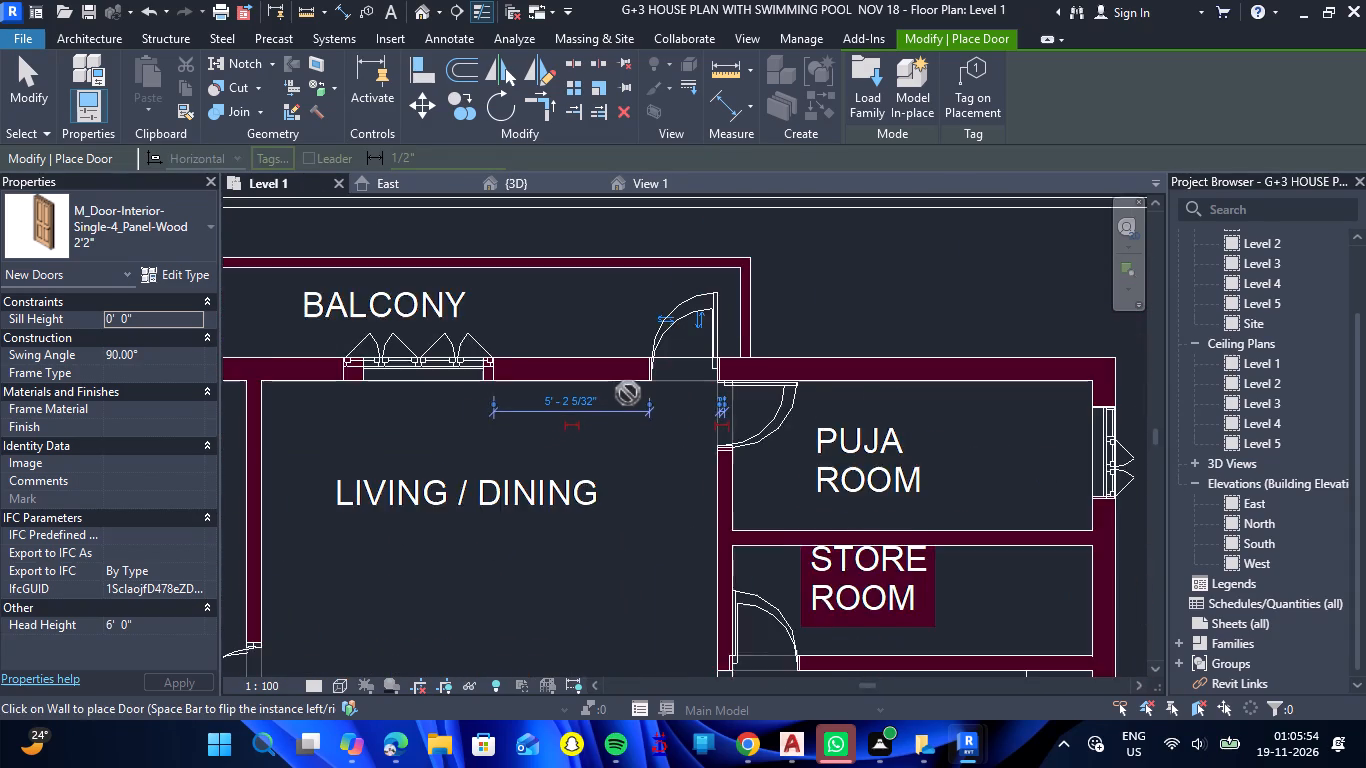
scroll(628, 393, "down", 5)
scroll(832, 494, "down", 4)
scroll(865, 614, "up", 7)
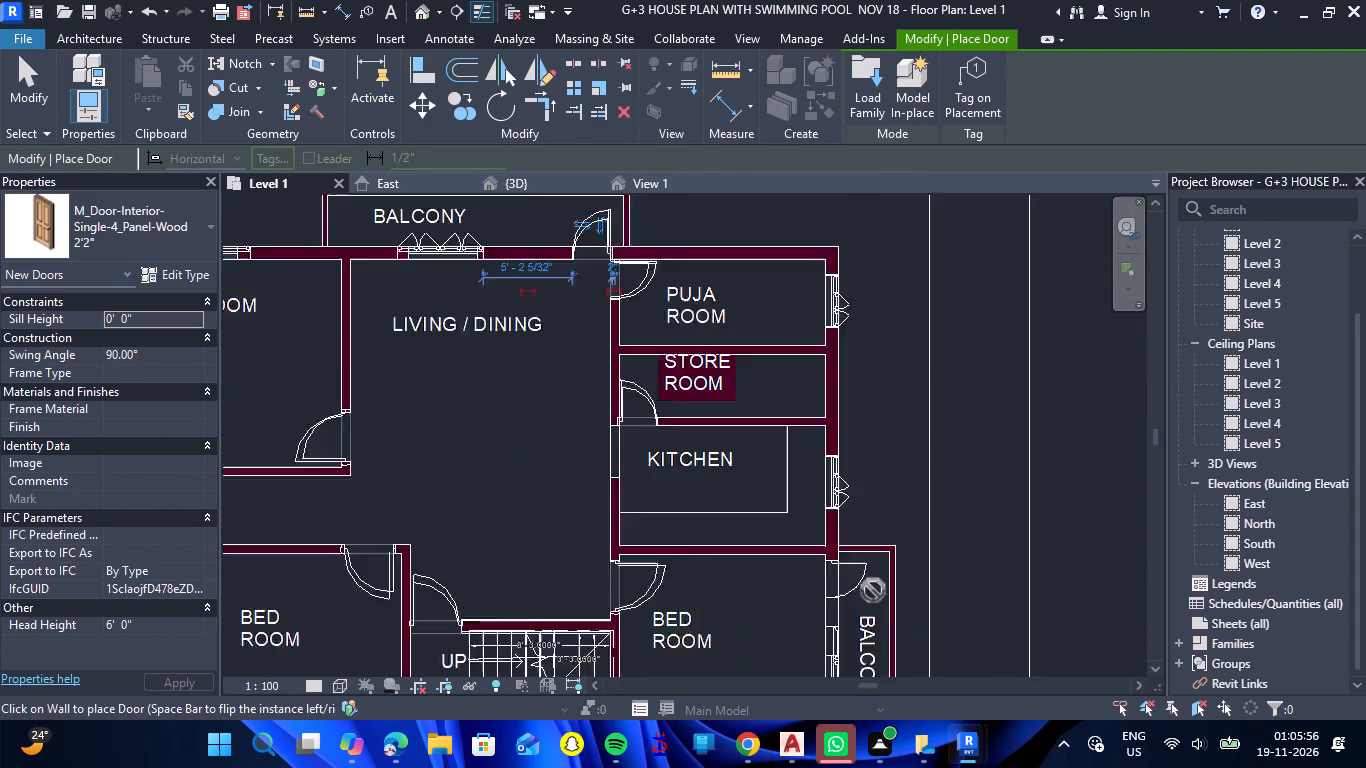
scroll(807, 600, "up", 7)
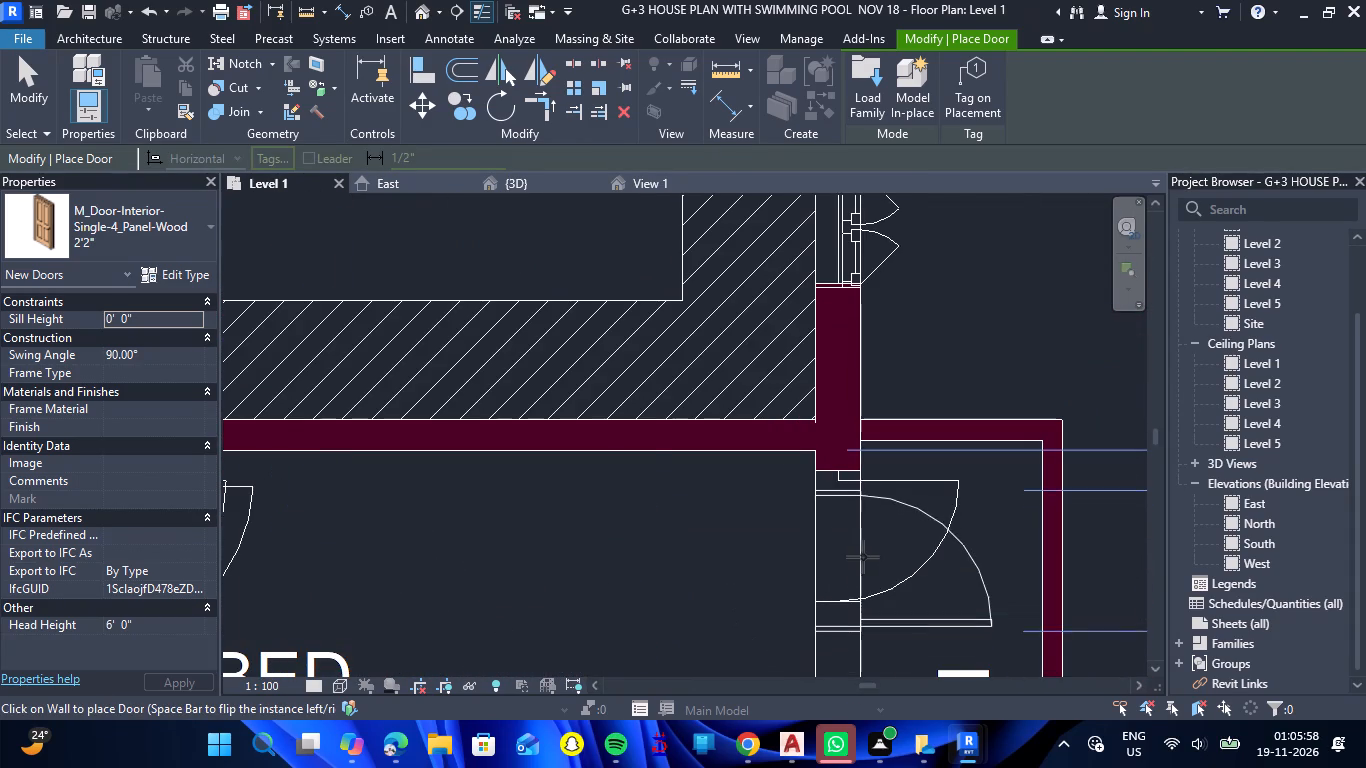
left_click(863, 547)
Place a 2'2" four-panel wood door in the wall between the Store Room and the Kitchen, at the drawn opening.
scroll(859, 548, "down", 10)
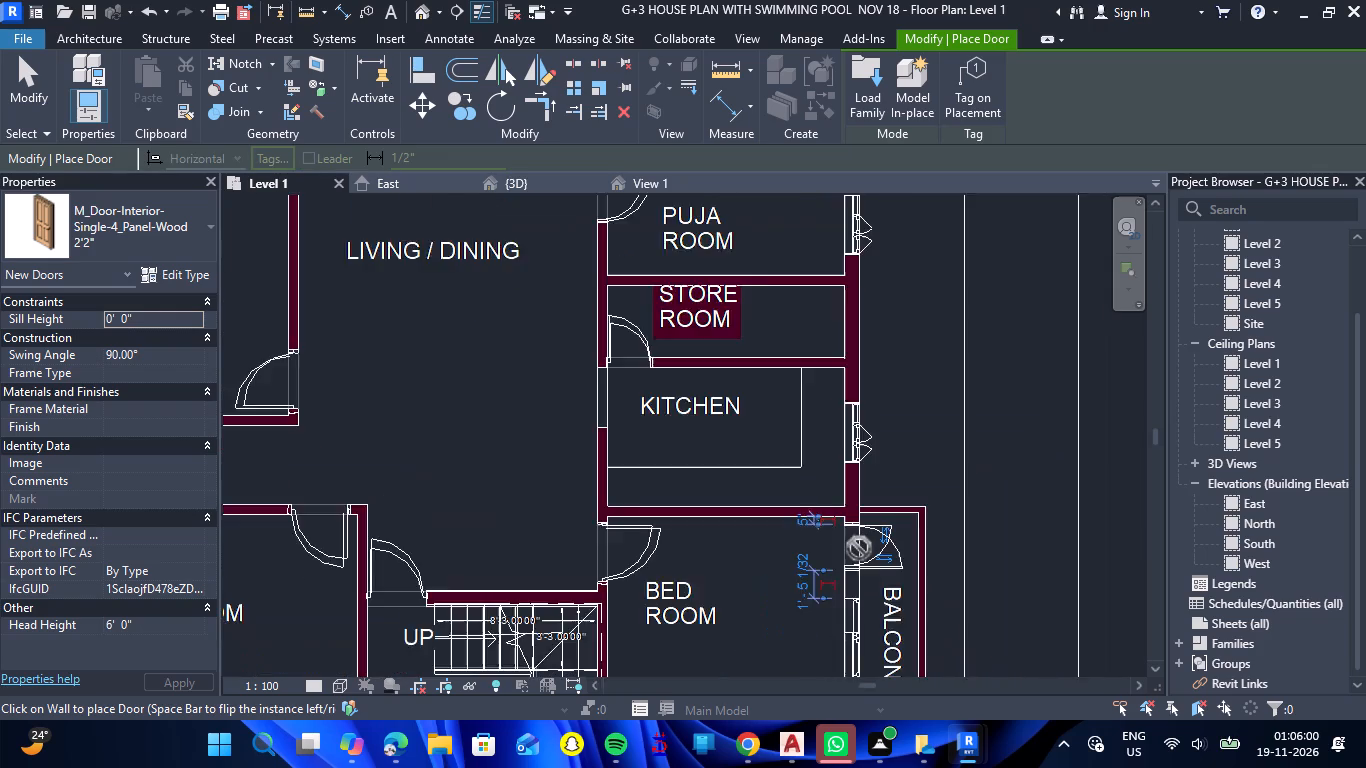
scroll(859, 548, "down", 2)
scroll(735, 357, "up", 6)
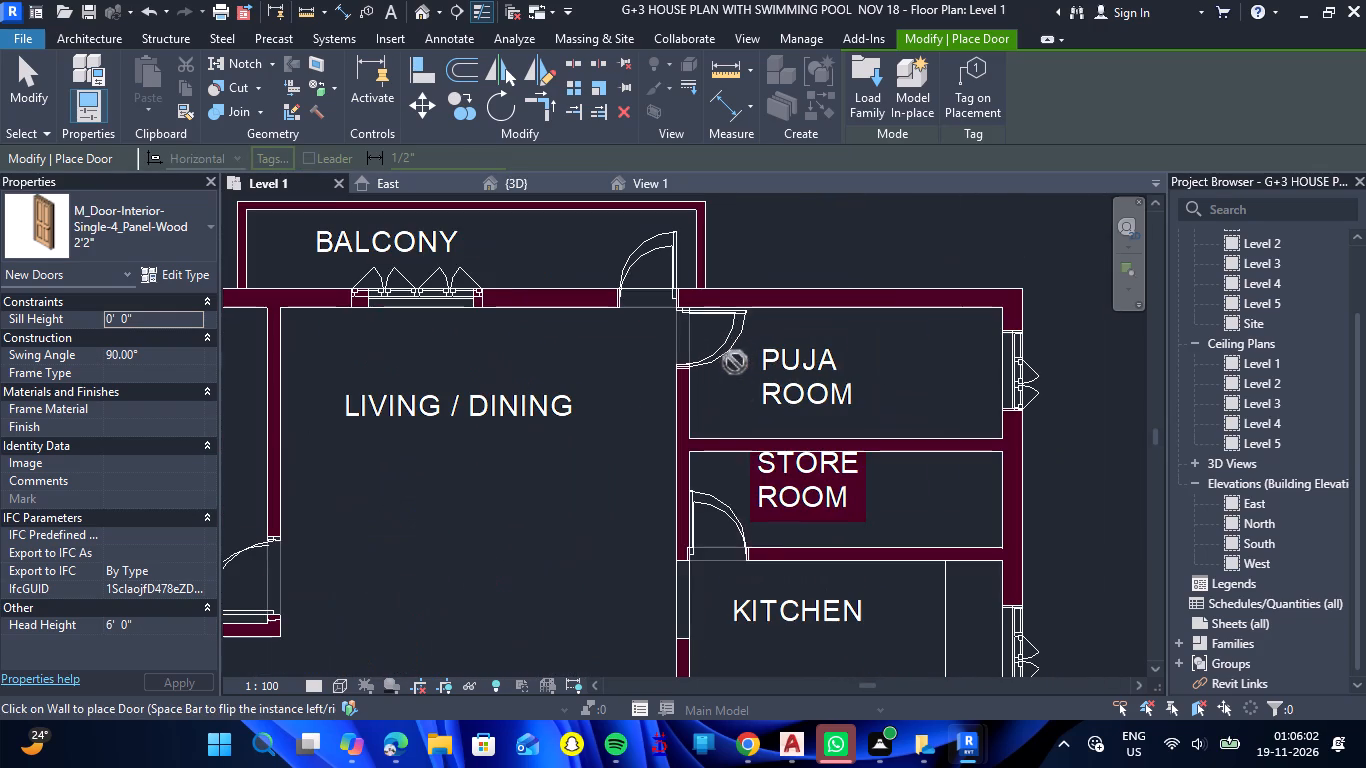
scroll(725, 551, "up", 10)
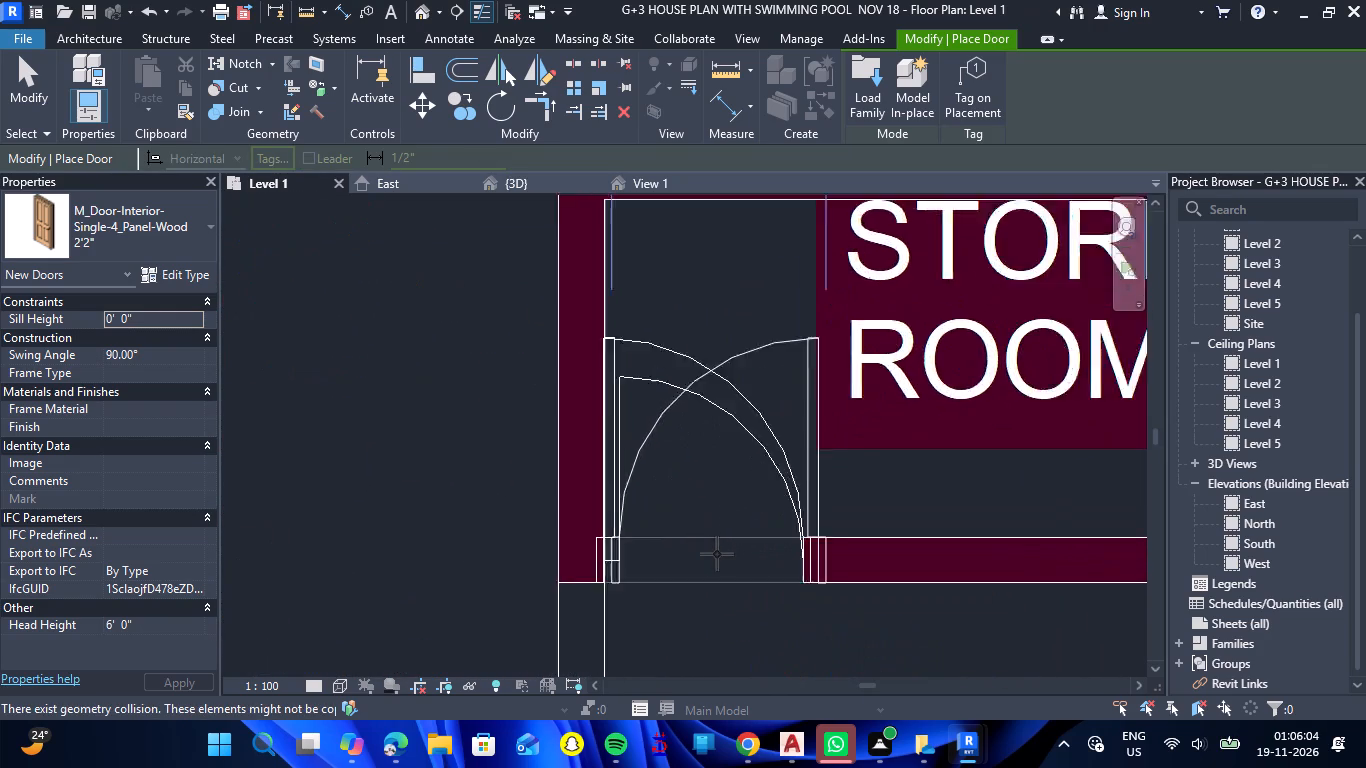
scroll(717, 554, "up", 2)
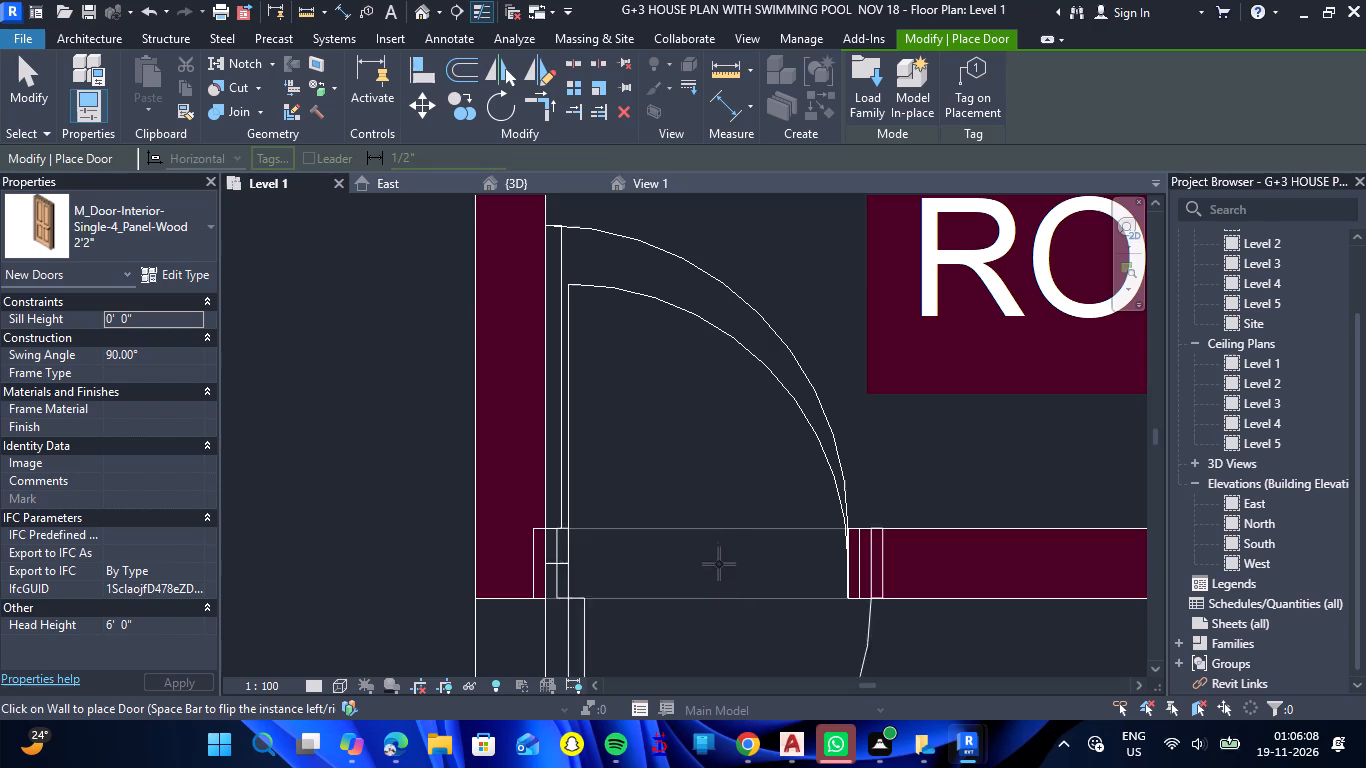
left_click(722, 569)
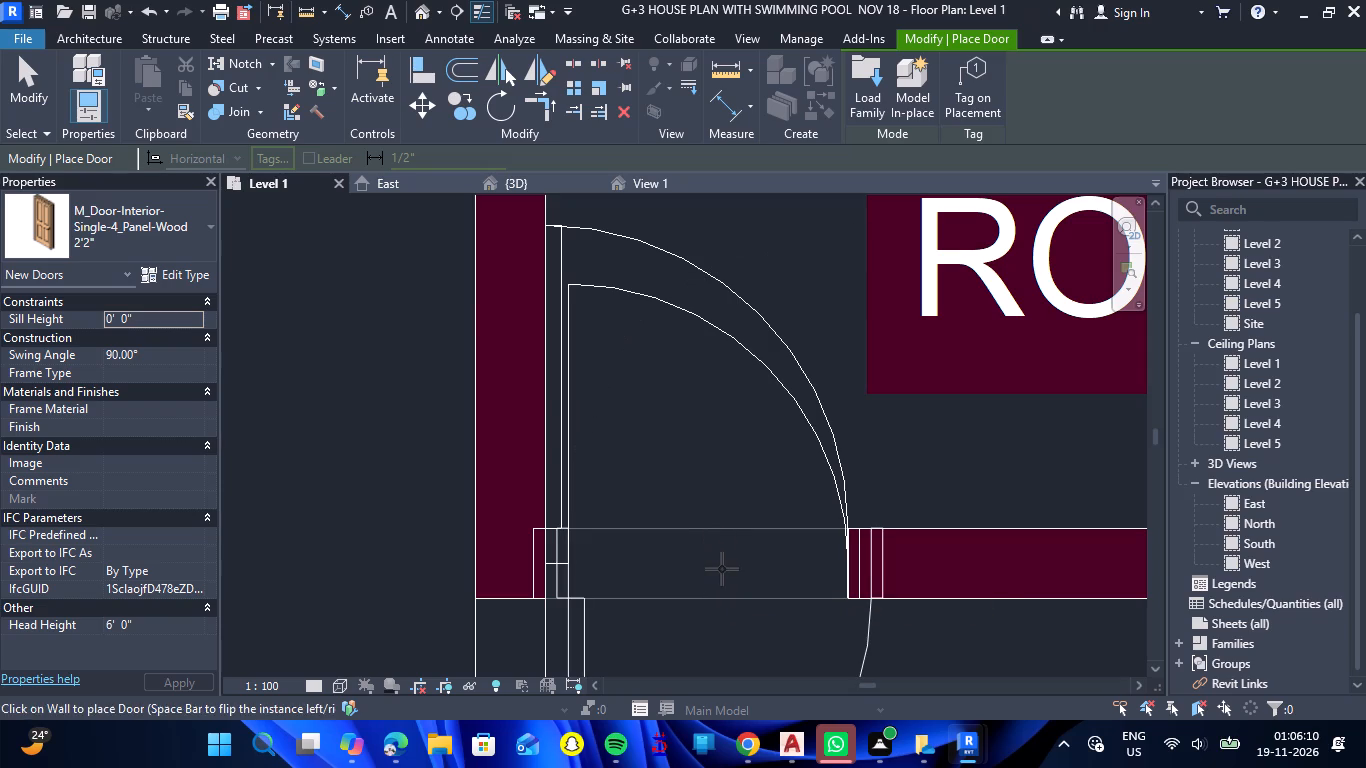
Place a 2'2" four-panel wood door in the wall between Living/Dining and the Puja Room, at the drawn opening.
scroll(721, 544, "down", 15)
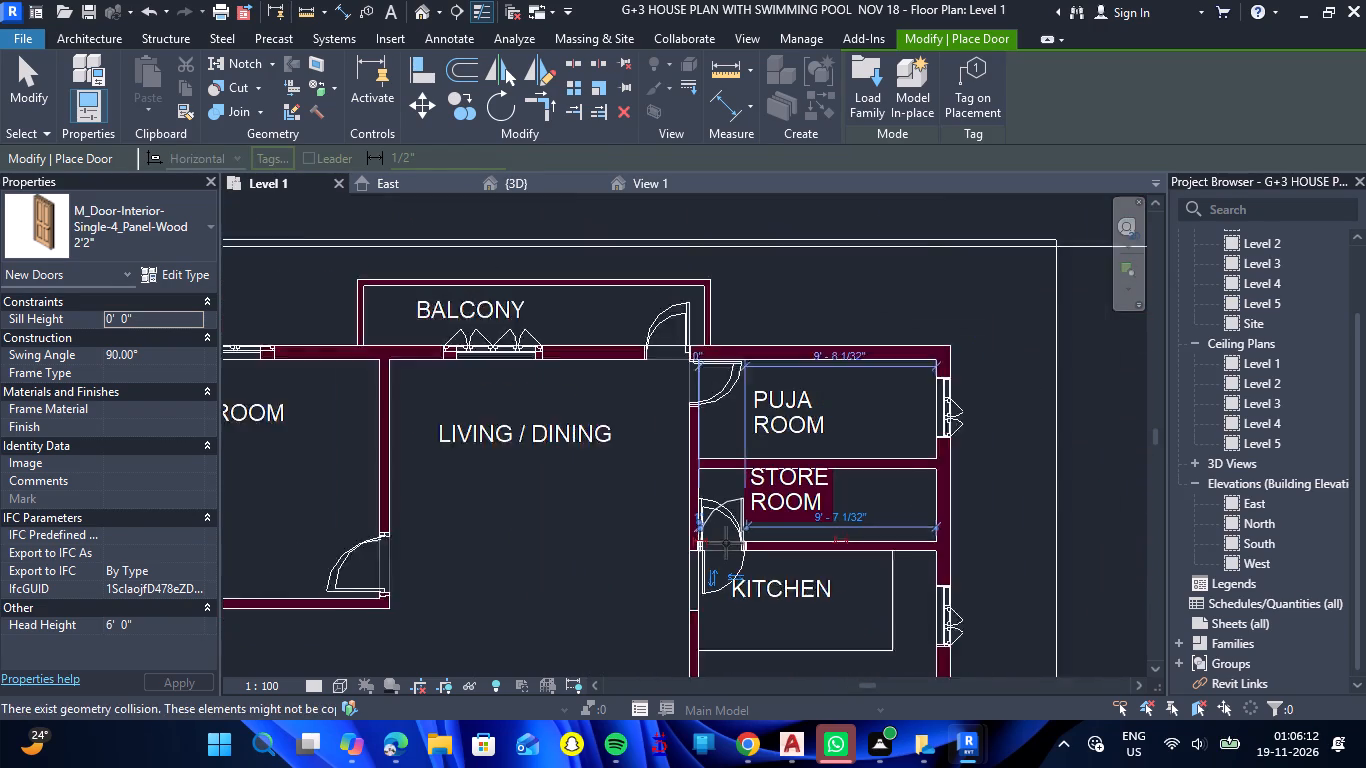
scroll(706, 409, "up", 10)
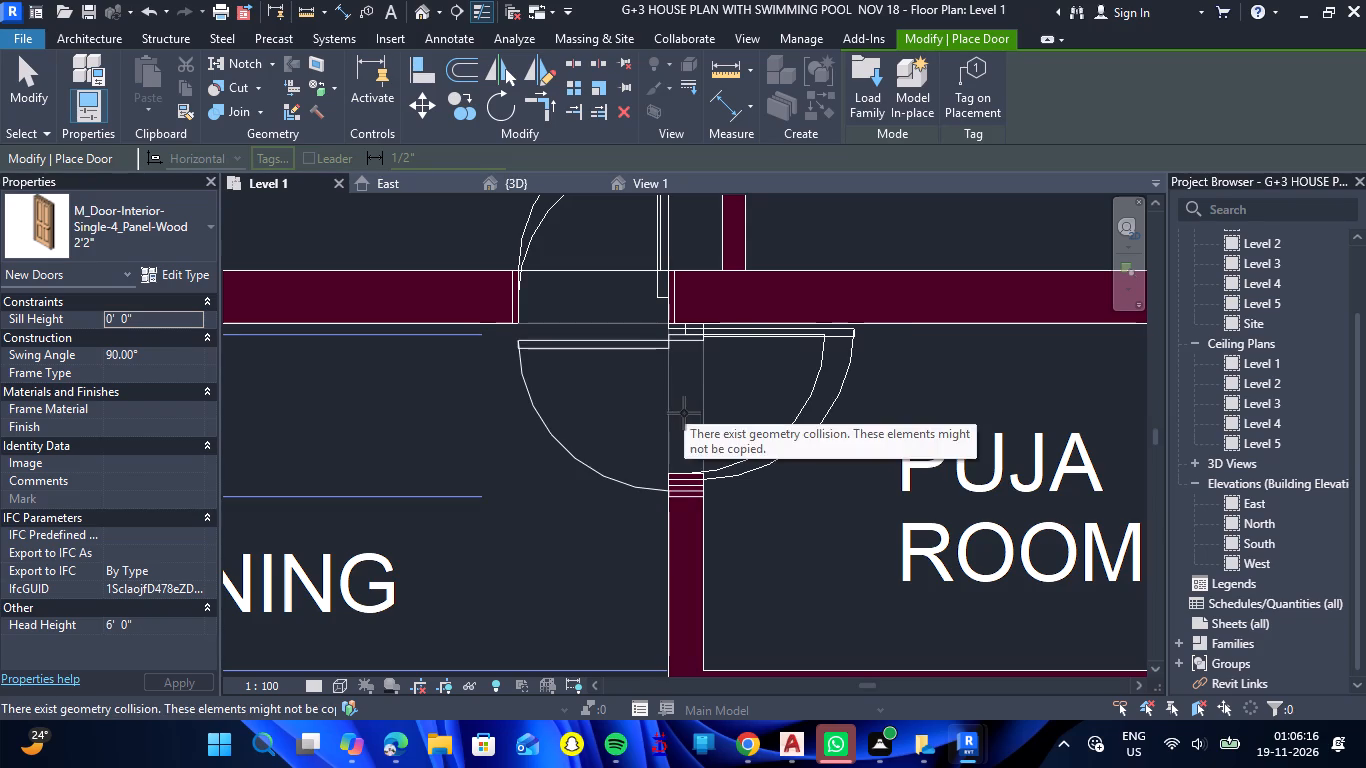
left_click(684, 413)
Place a 3' Aluprof MB-86ST single panel door between the rear bedroom and Living/Dining, at the drawn opening.
scroll(684, 413, "down", 15)
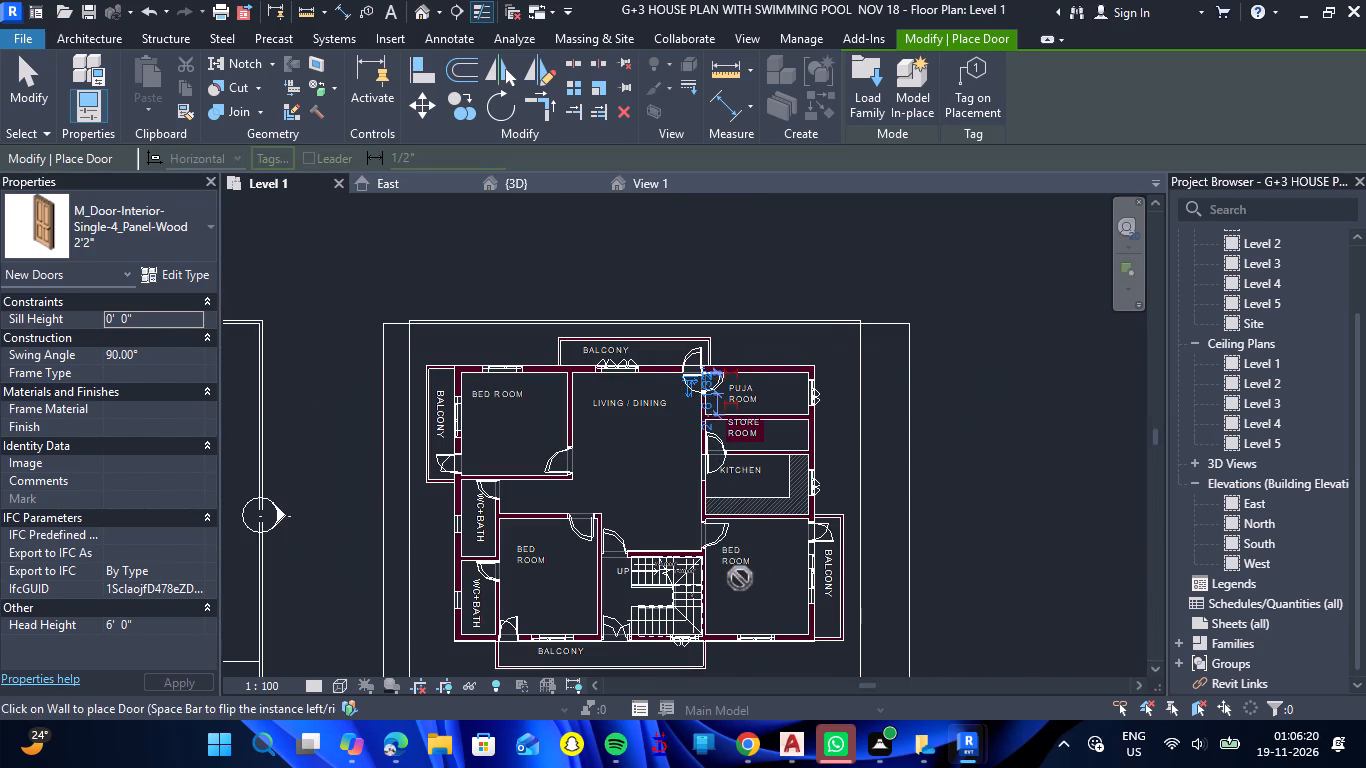
left_click(209, 225)
scroll(166, 332, "up", 1)
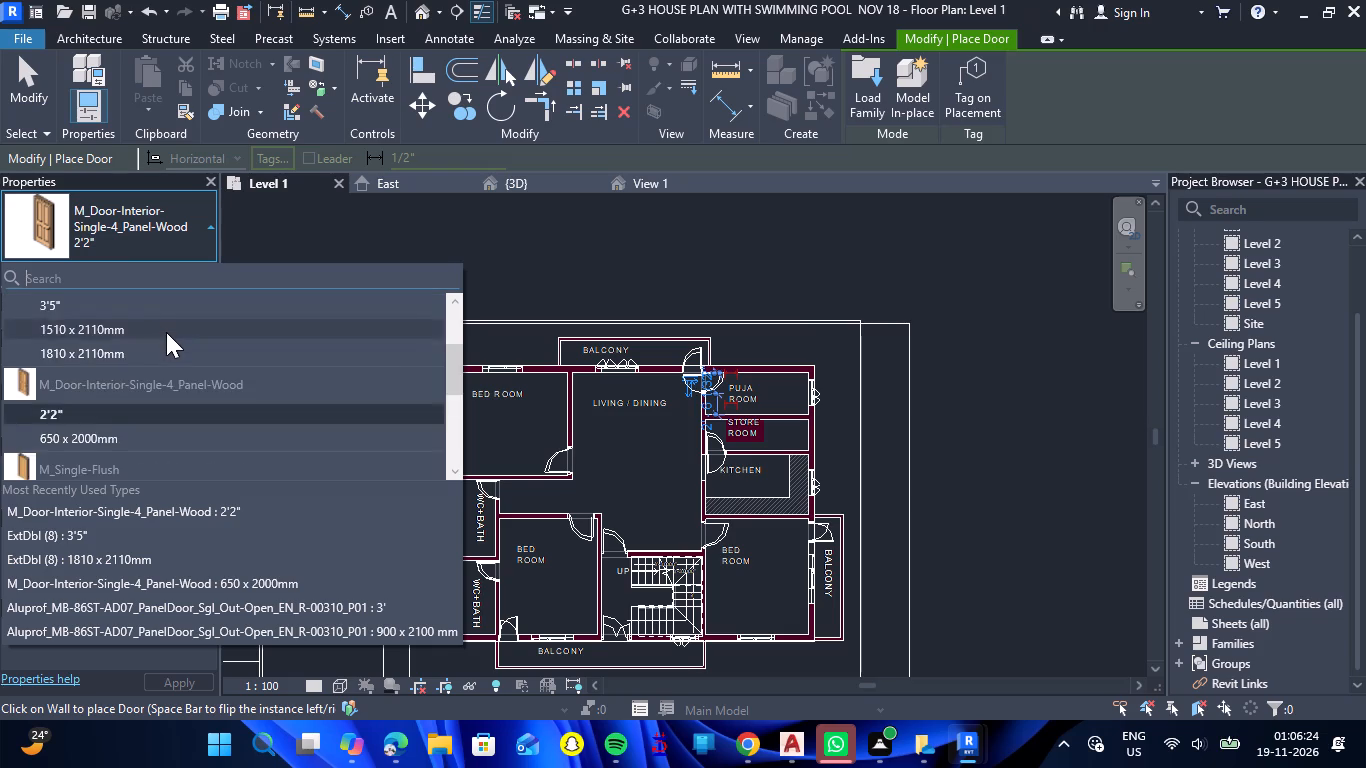
scroll(166, 332, "up", 2)
left_click(103, 336)
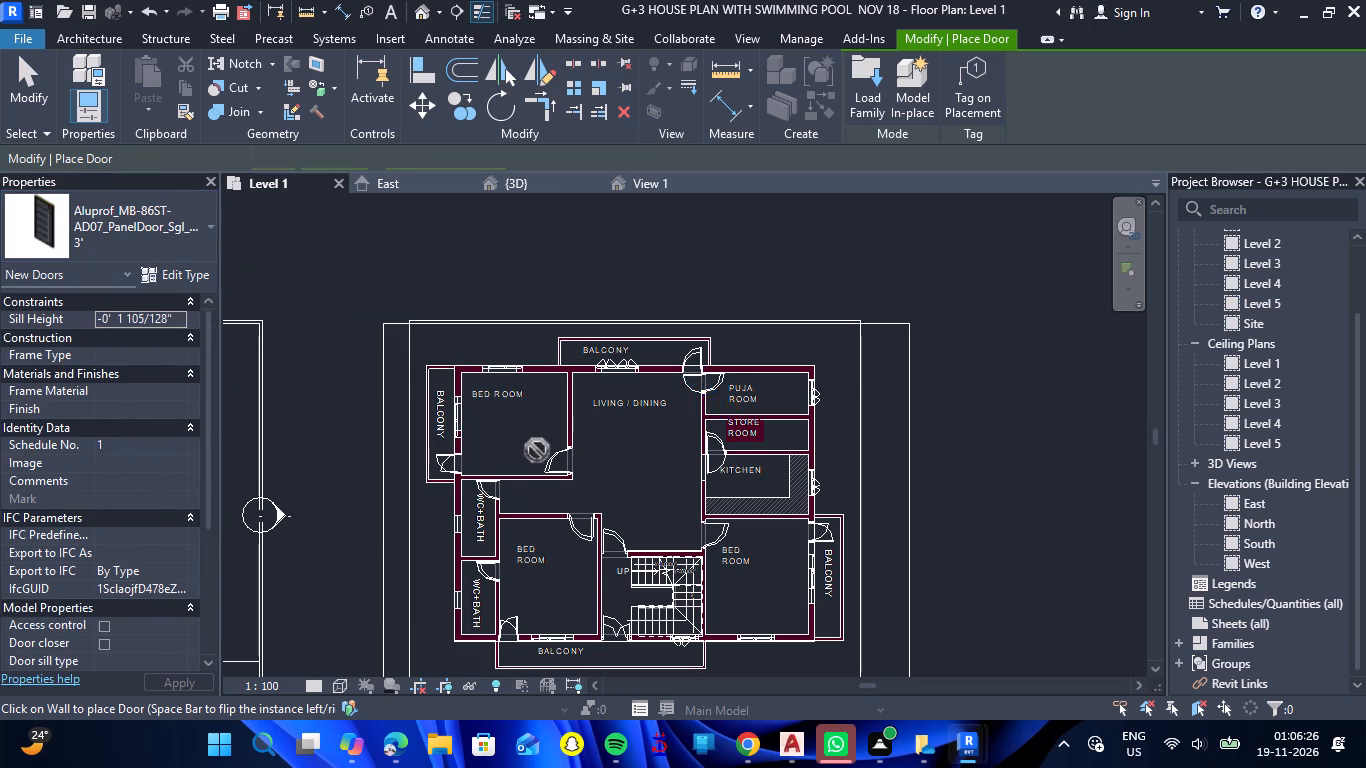
scroll(537, 450, "up", 13)
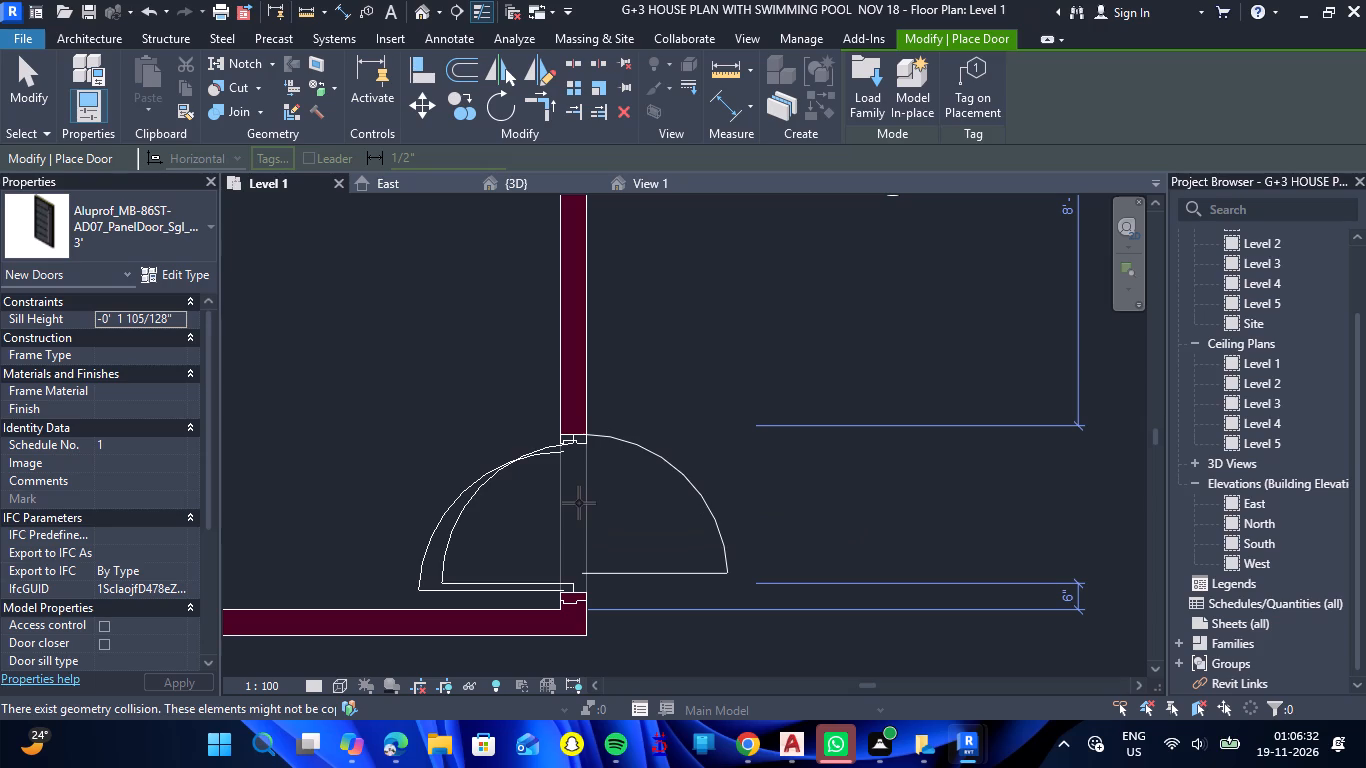
left_click(579, 503)
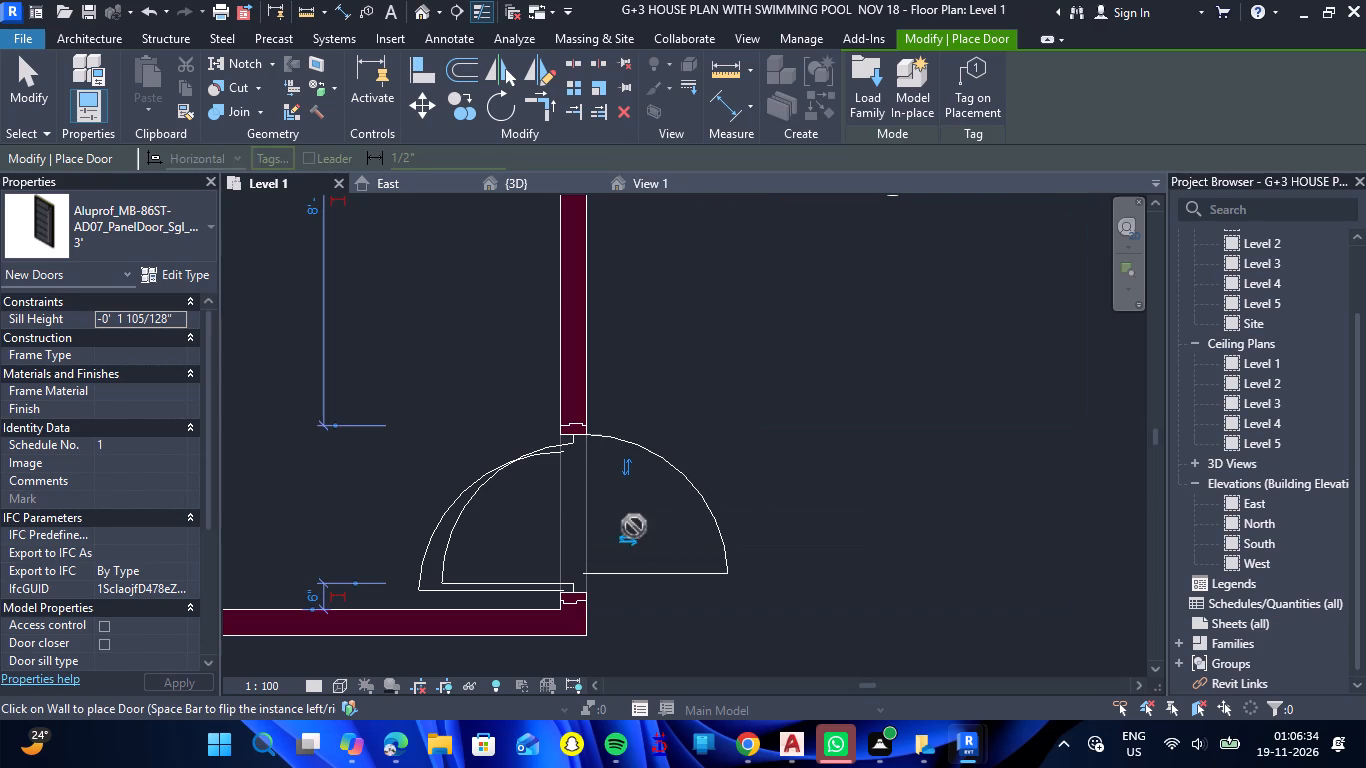
Place a 3' Aluprof panel door in the front-balcony bedroom's wall onto the passage, at the drawn opening.
scroll(634, 526, "down", 12)
scroll(644, 592, "up", 7)
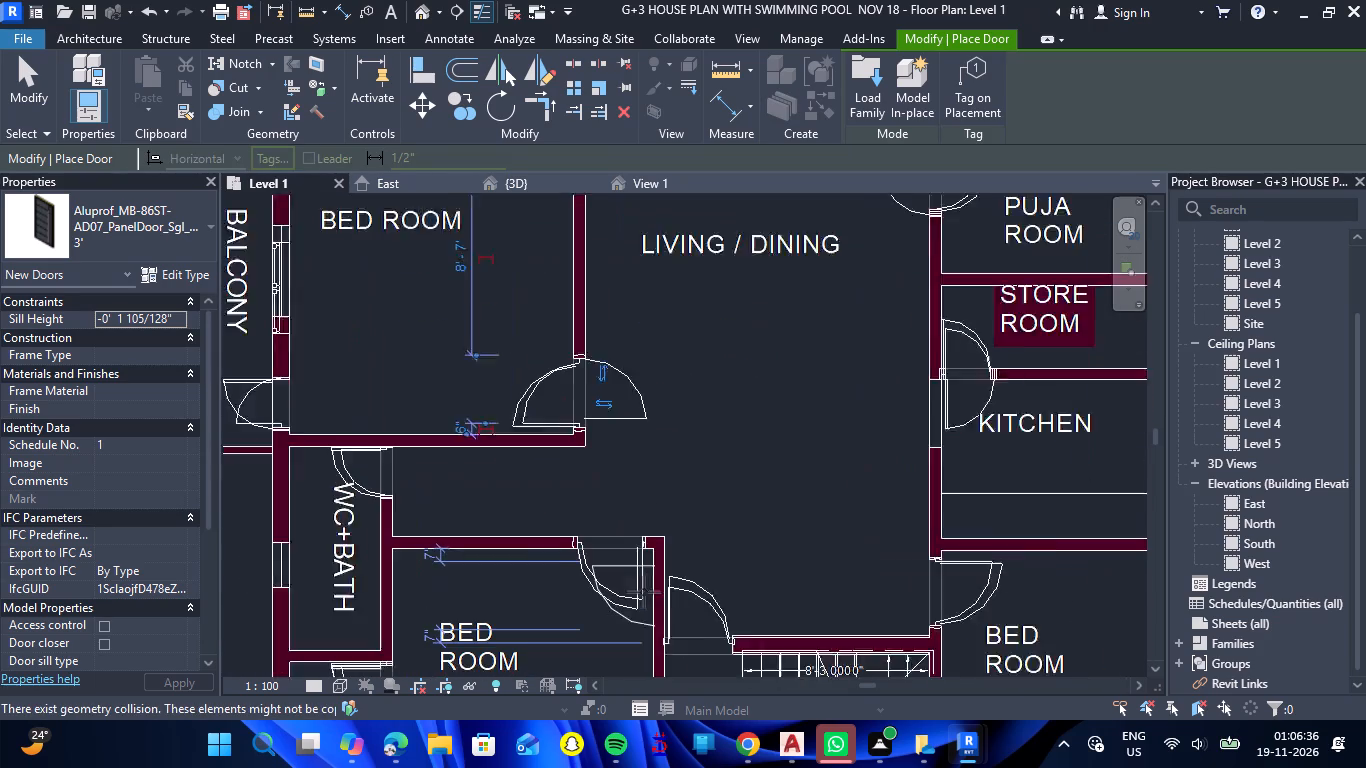
scroll(590, 486, "up", 7)
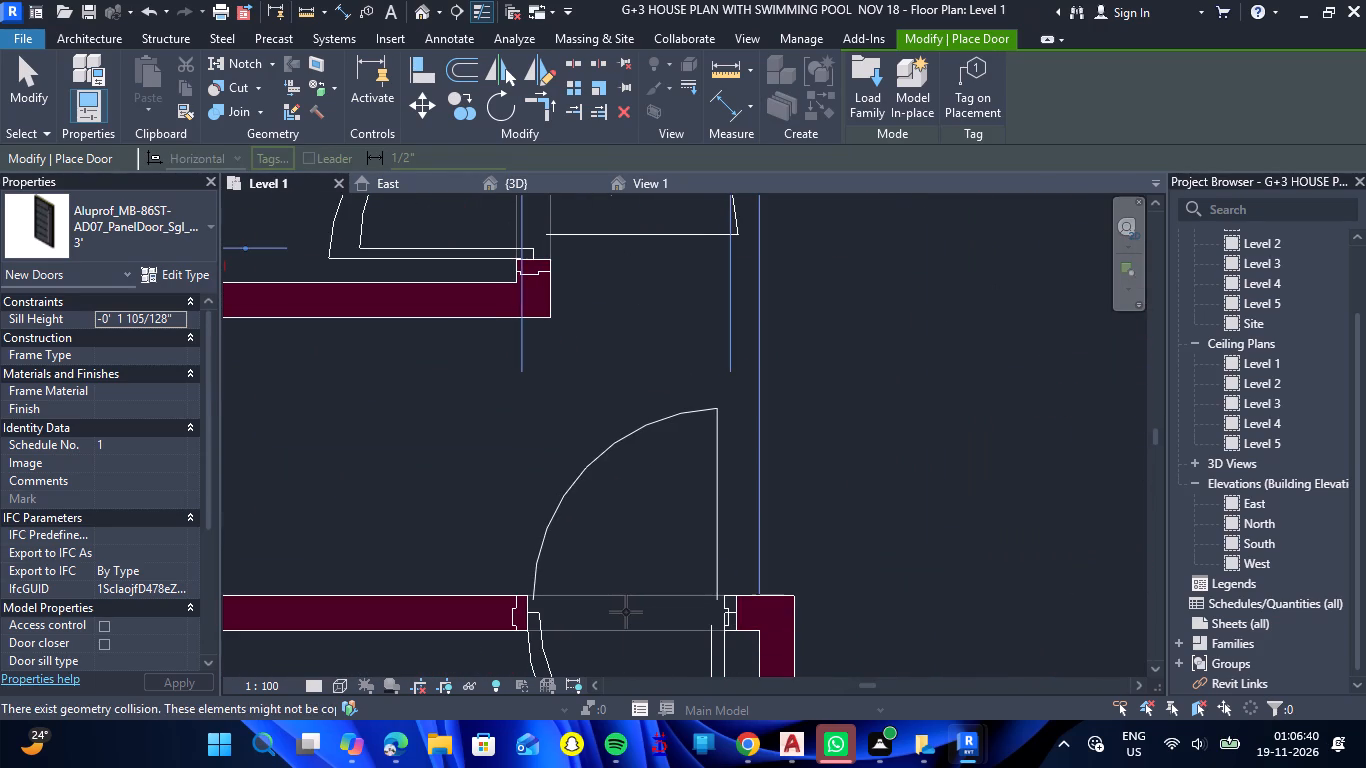
left_click(626, 612)
Place a 3' Aluprof panel door in the wall between Living/Dining and the staircase area, at the drawn opening.
scroll(608, 559, "down", 10)
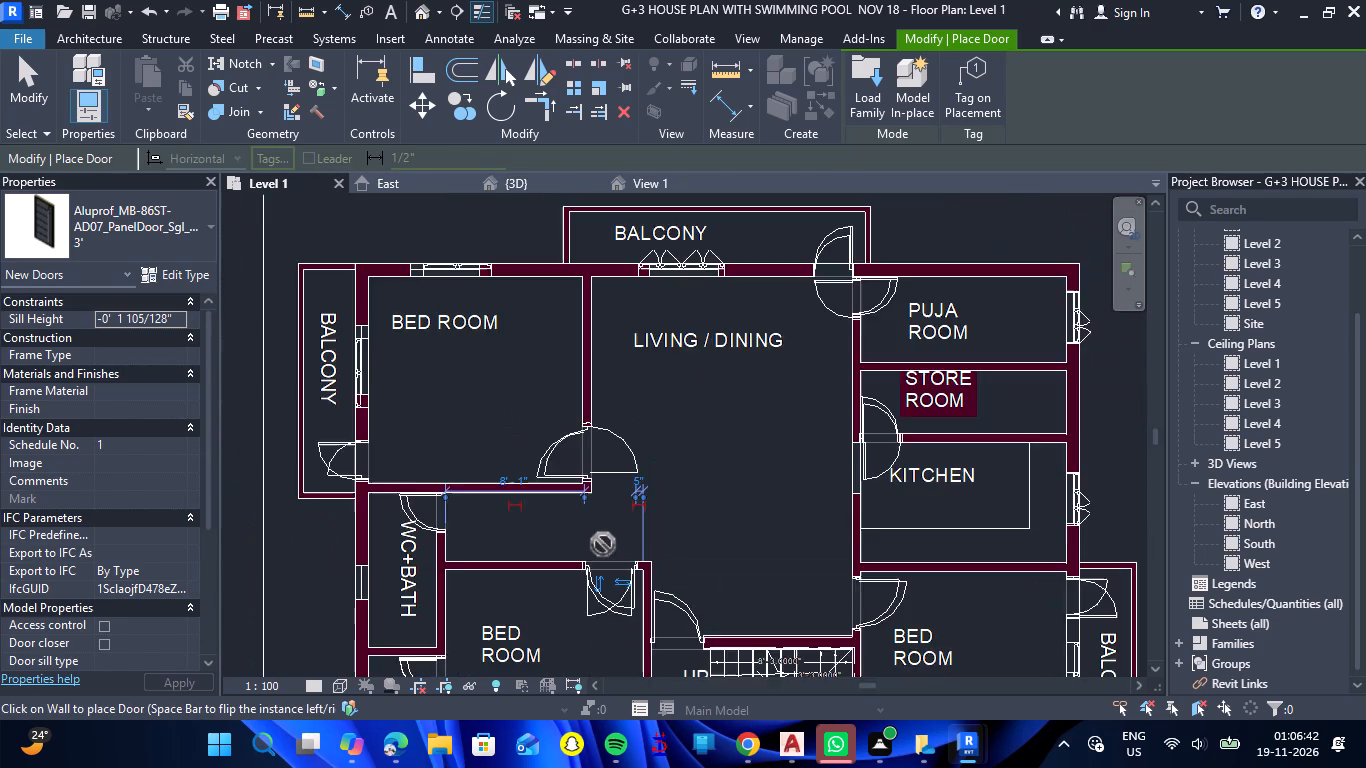
scroll(603, 543, "down", 3)
scroll(658, 601, "up", 7)
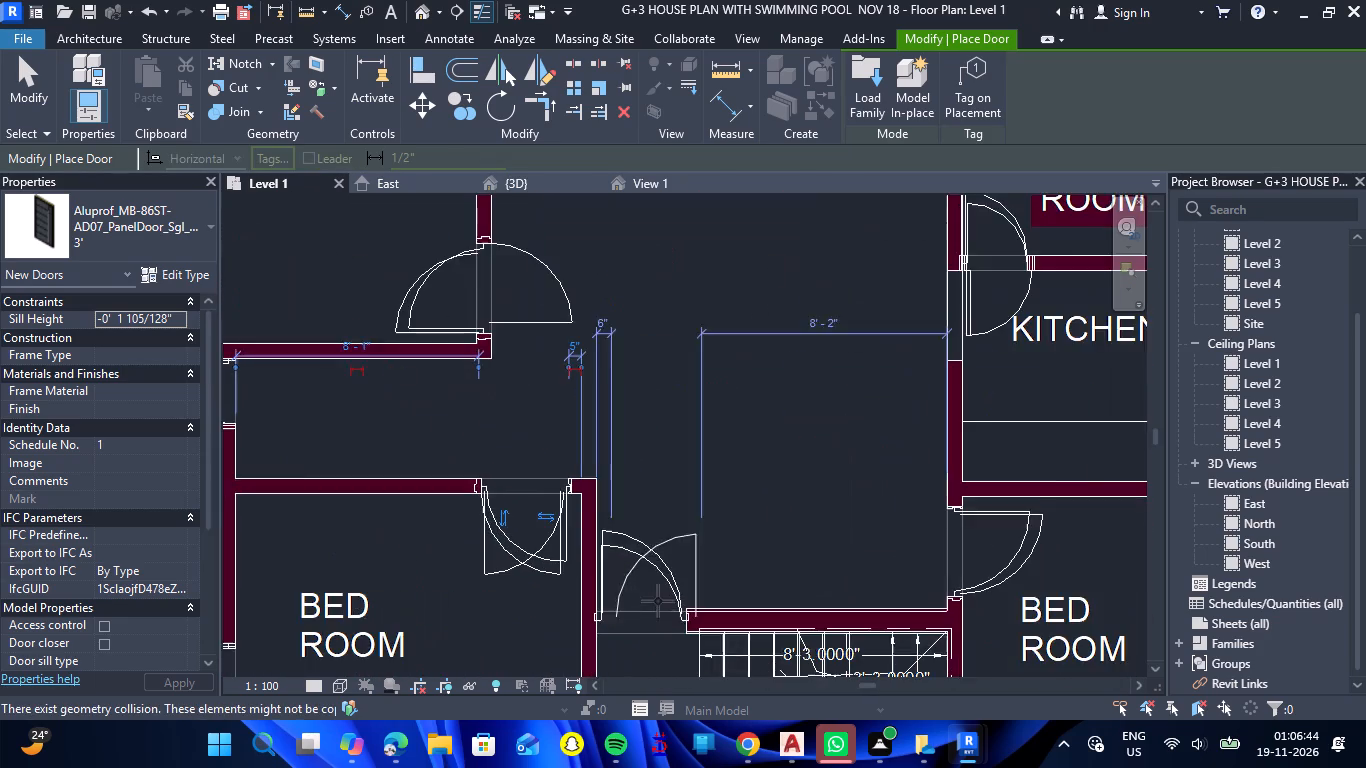
scroll(658, 601, "up", 6)
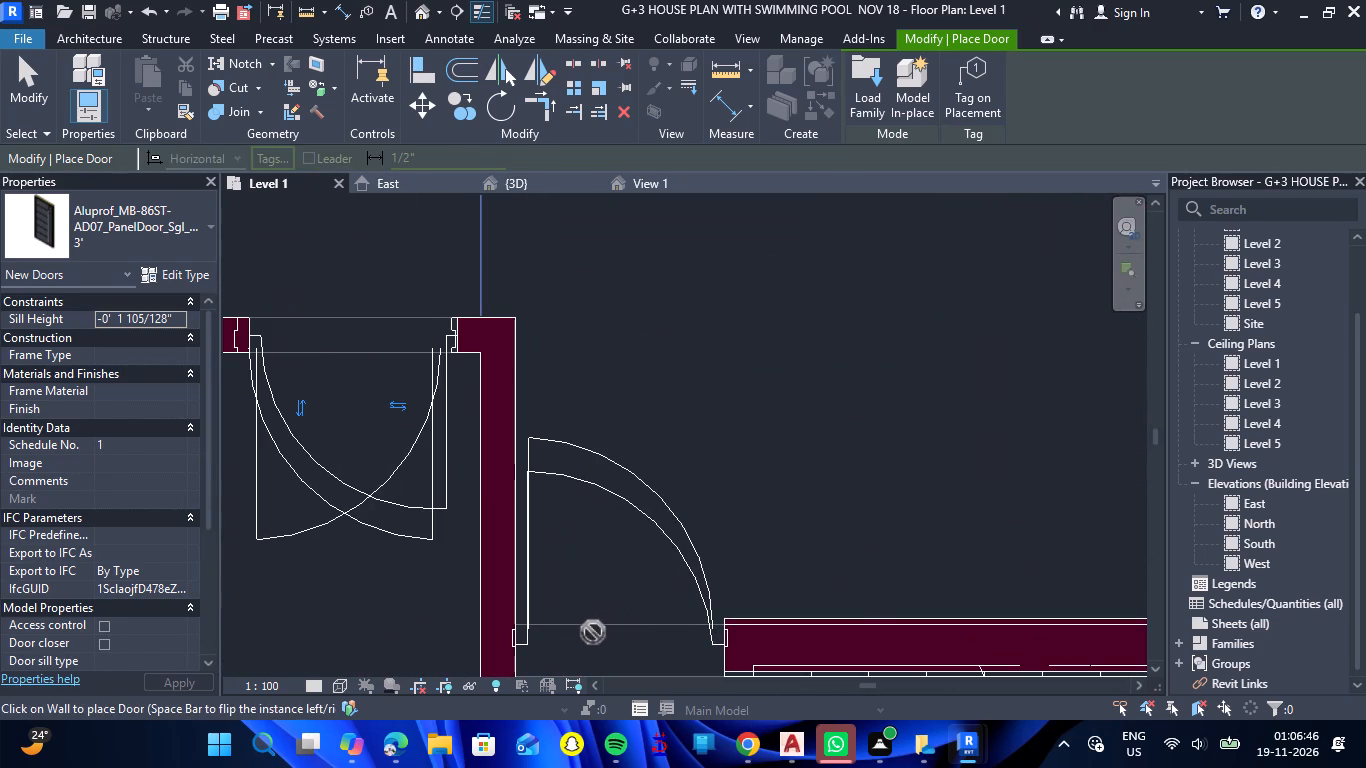
scroll(607, 510, "down", 5)
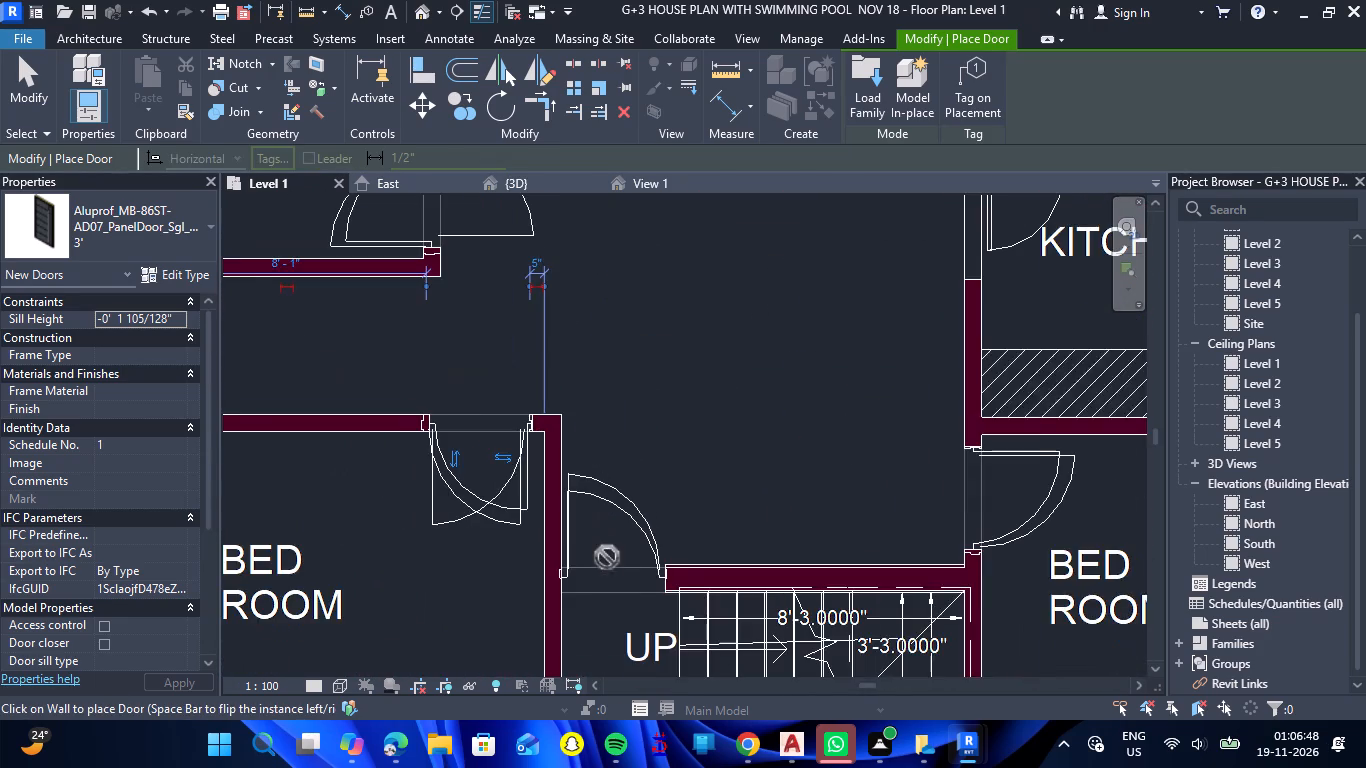
scroll(607, 557, "up", 1)
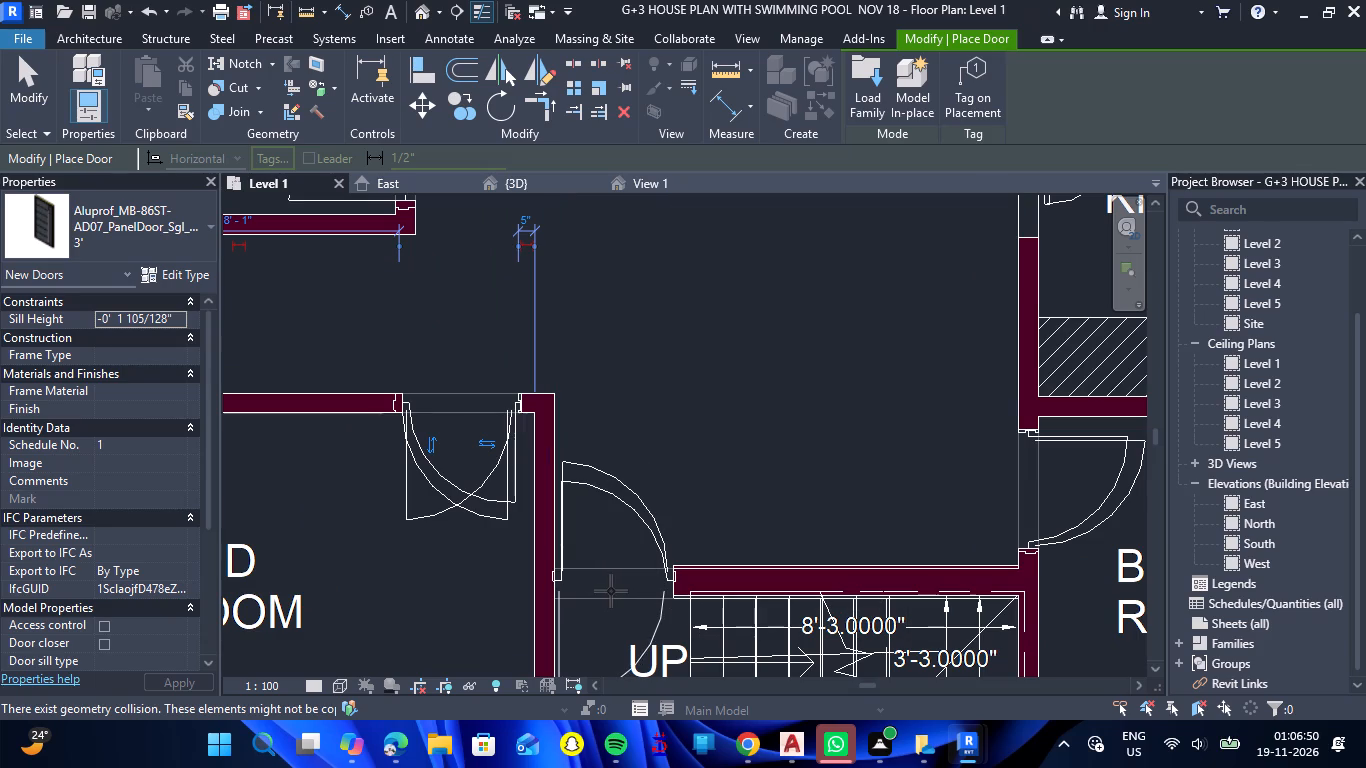
left_click(611, 591)
Place a 3' Aluprof panel door in the staircase area's outer wall, at the drawn double-door opening onto the front balcony.
scroll(620, 584, "down", 8)
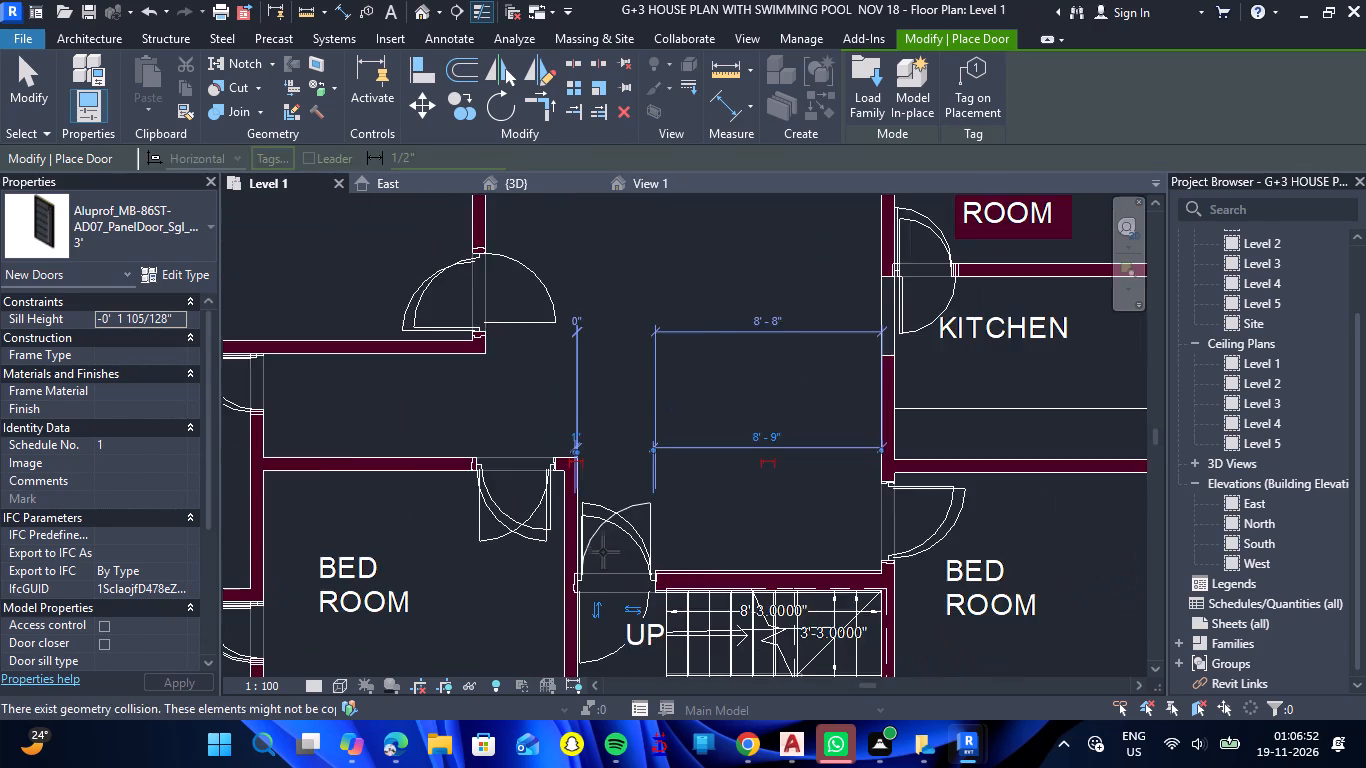
scroll(603, 545, "down", 4)
scroll(611, 633, "up", 10)
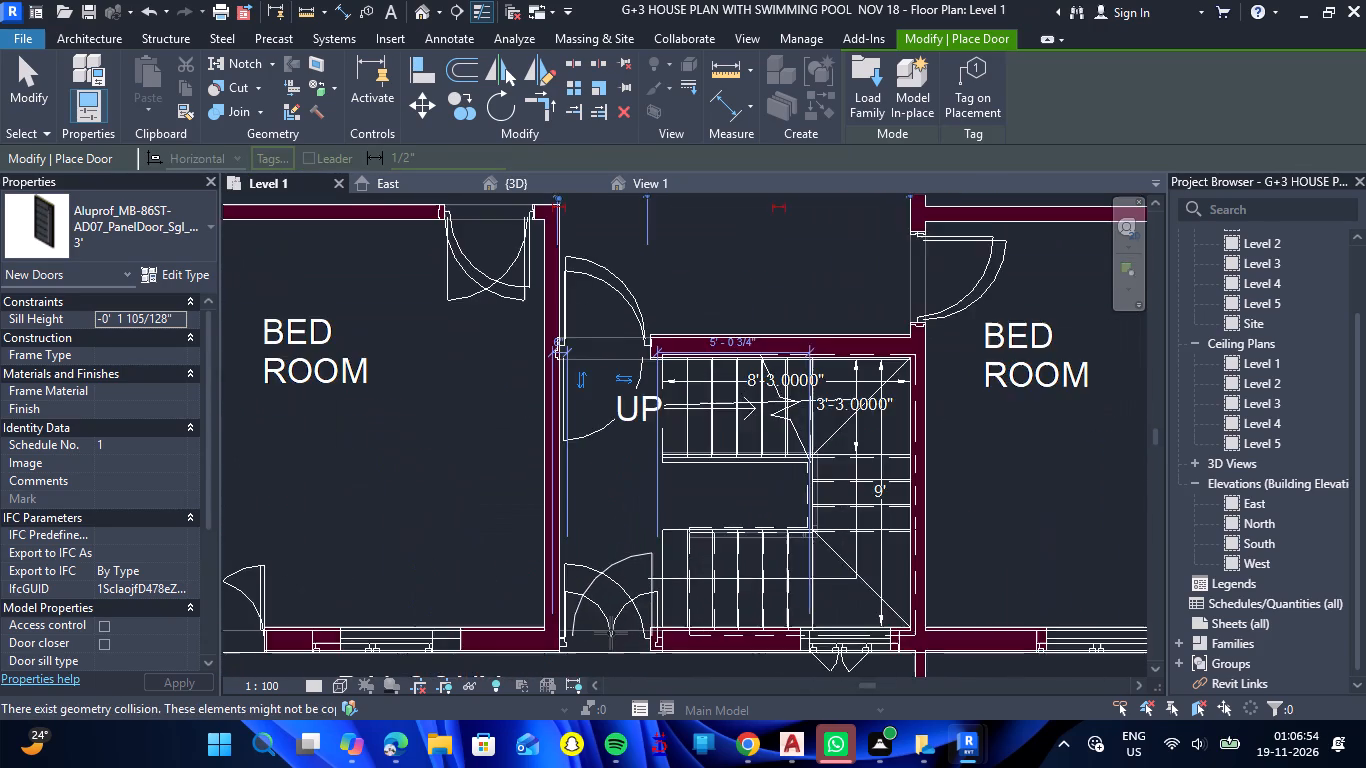
scroll(611, 633, "up", 3)
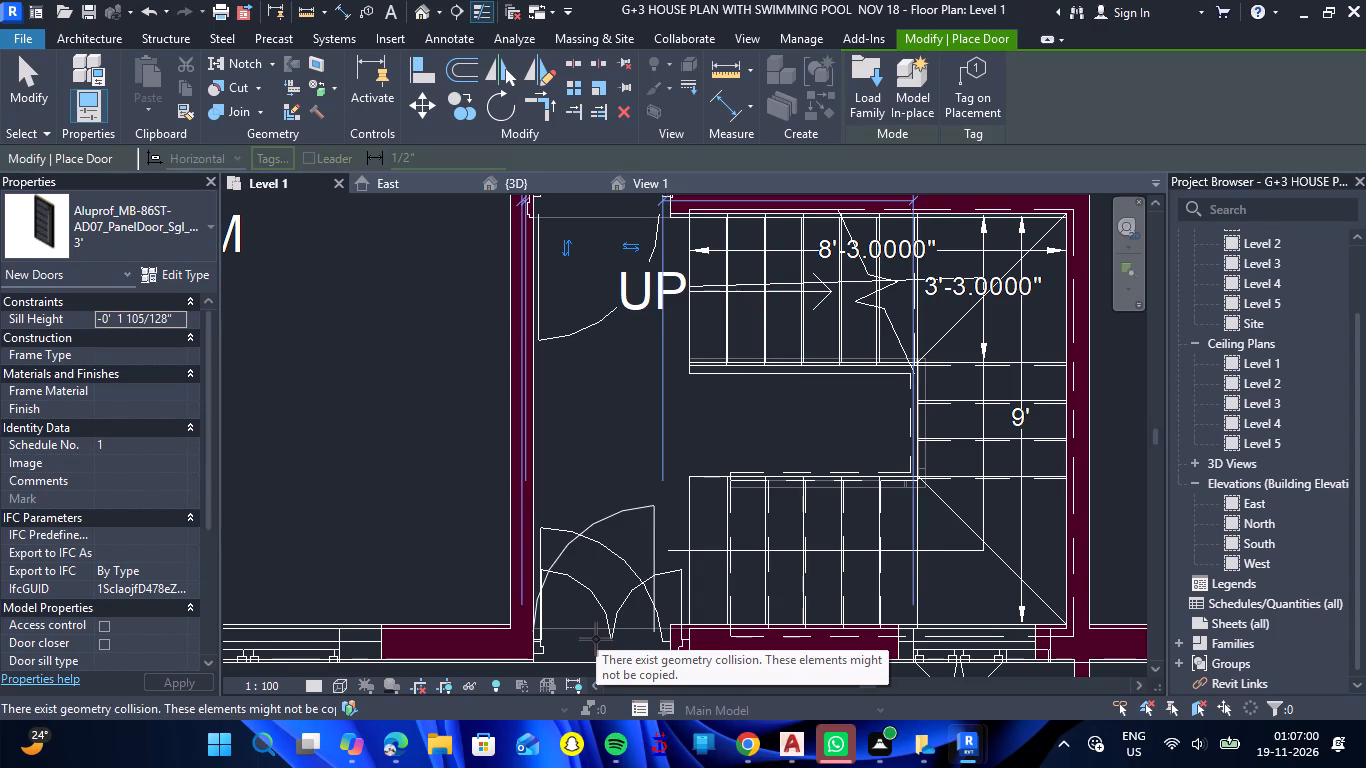
left_click(601, 638)
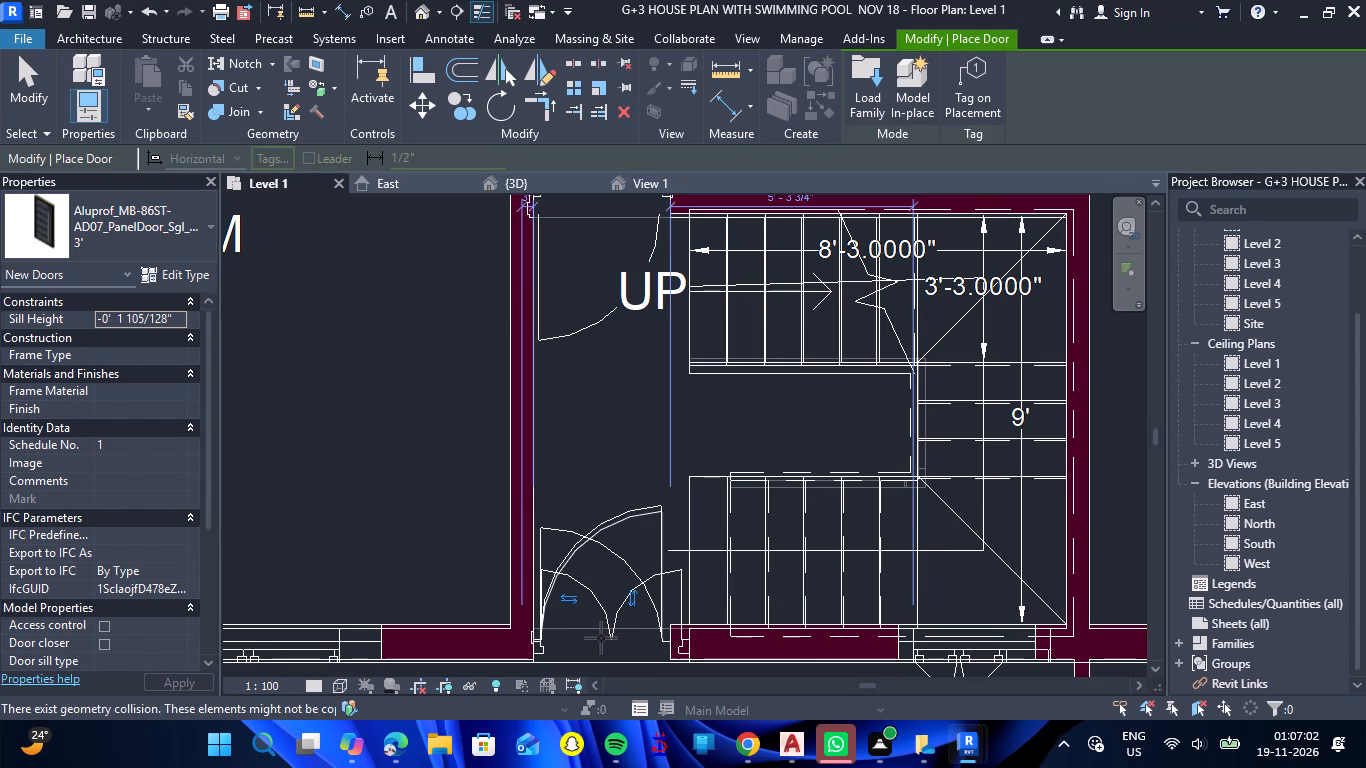
Place a 3' Aluprof panel door between Living/Dining and the bedroom beside the kitchen, at the drawn opening, and finish door placement.
scroll(616, 605, "down", 5)
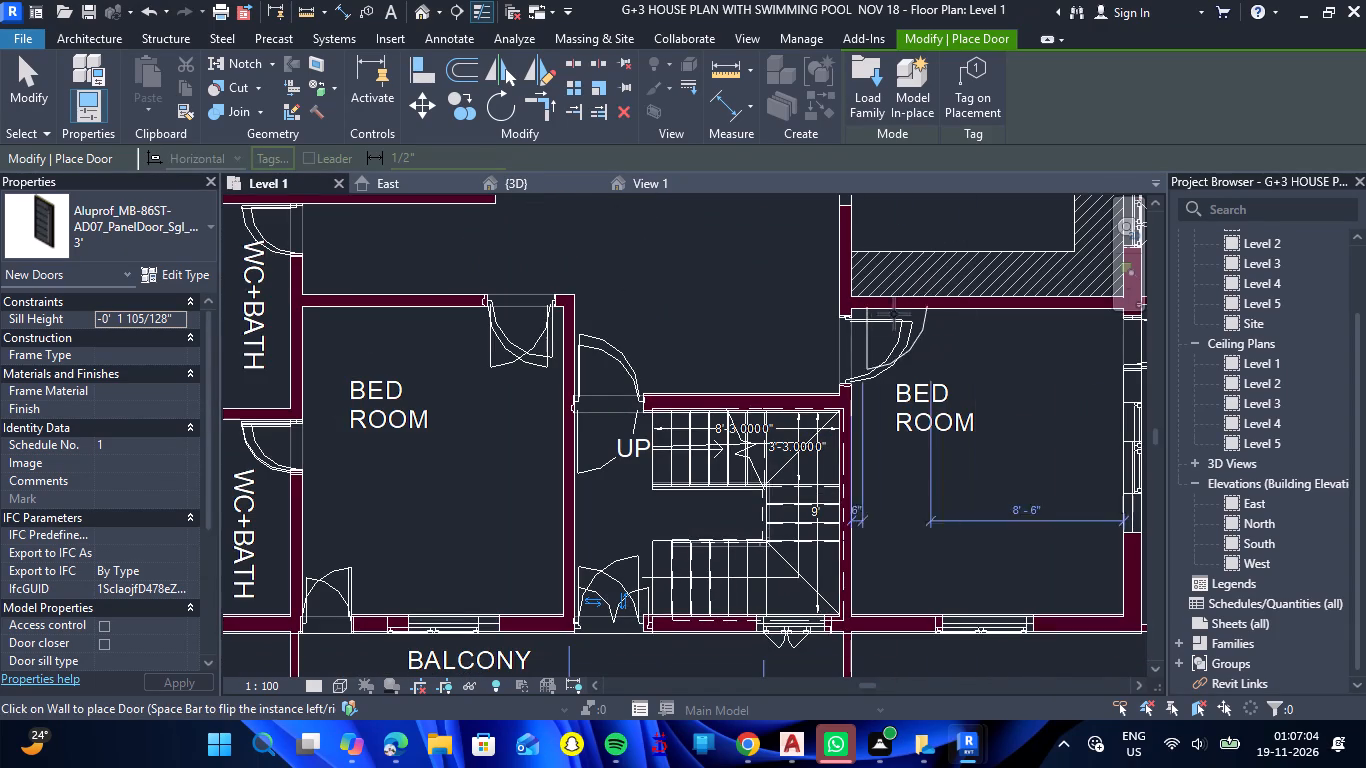
scroll(884, 319, "up", 9)
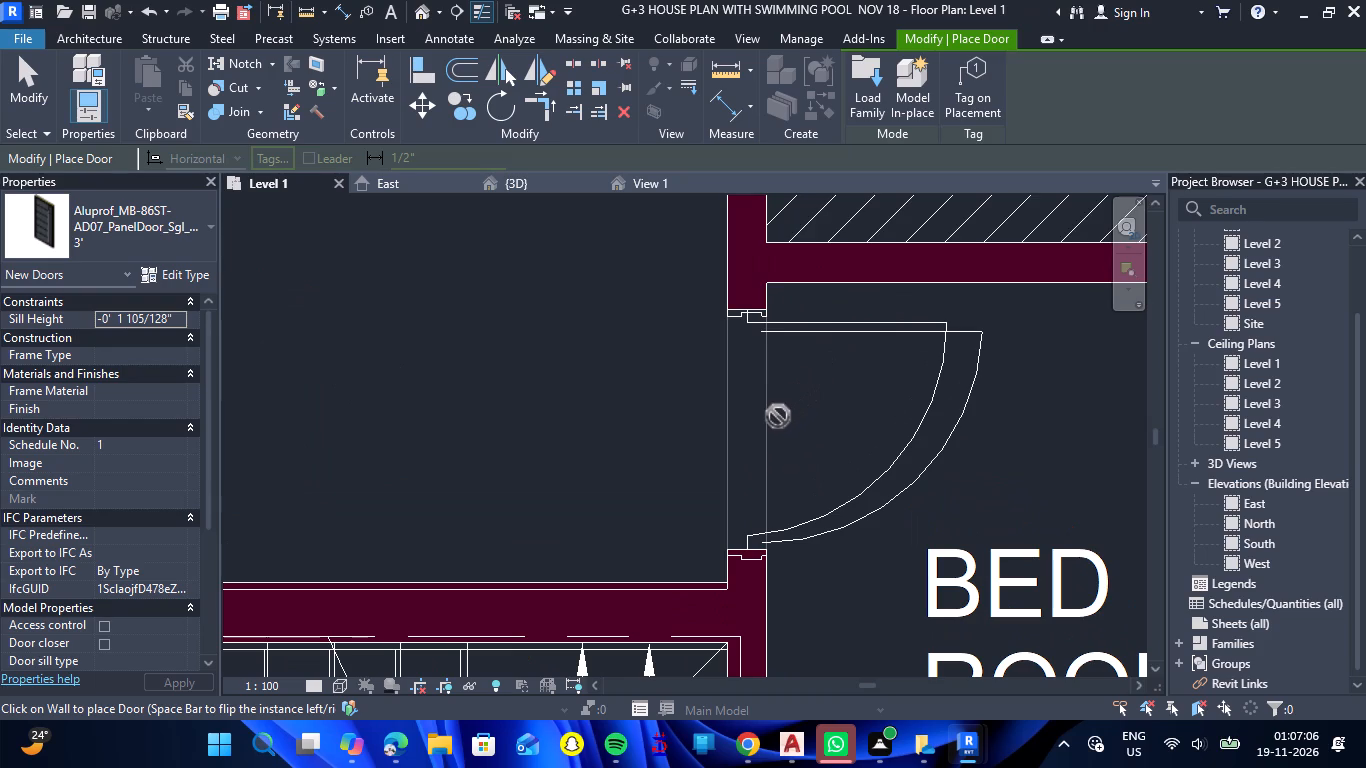
left_click(754, 423)
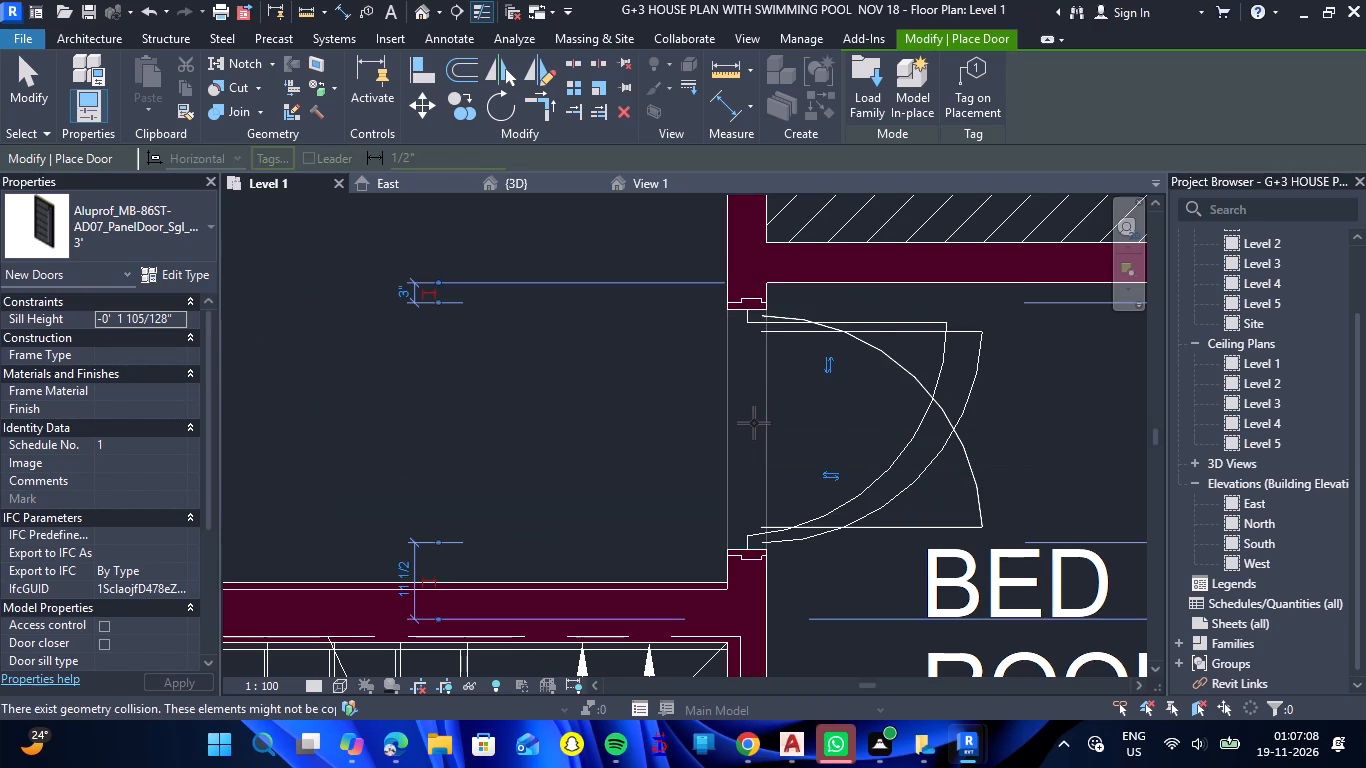
scroll(754, 423, "down", 11)
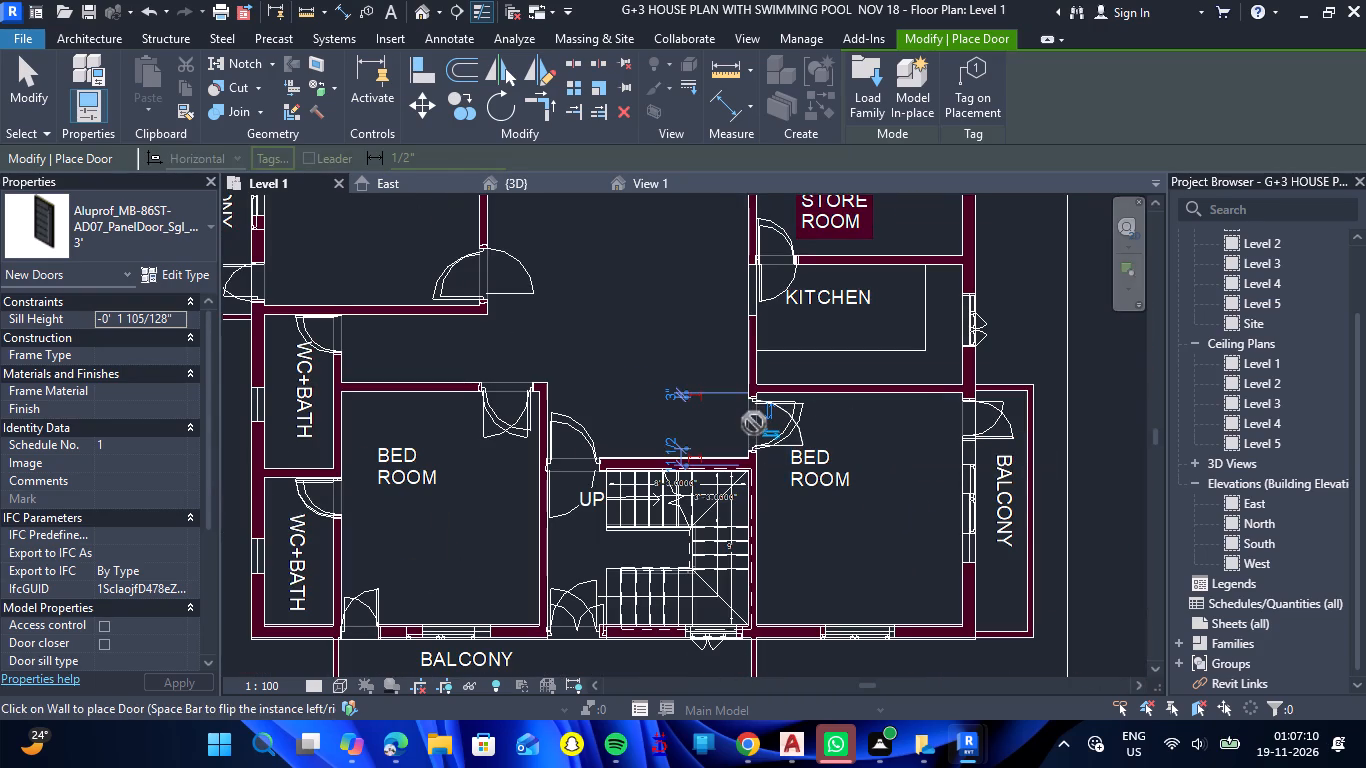
key("Escape")
key("Escape")
Flip the front bedroom's balcony door so its hinge is on the WC+Bath side, matching the drawn swing.
scroll(284, 643, "up", 2)
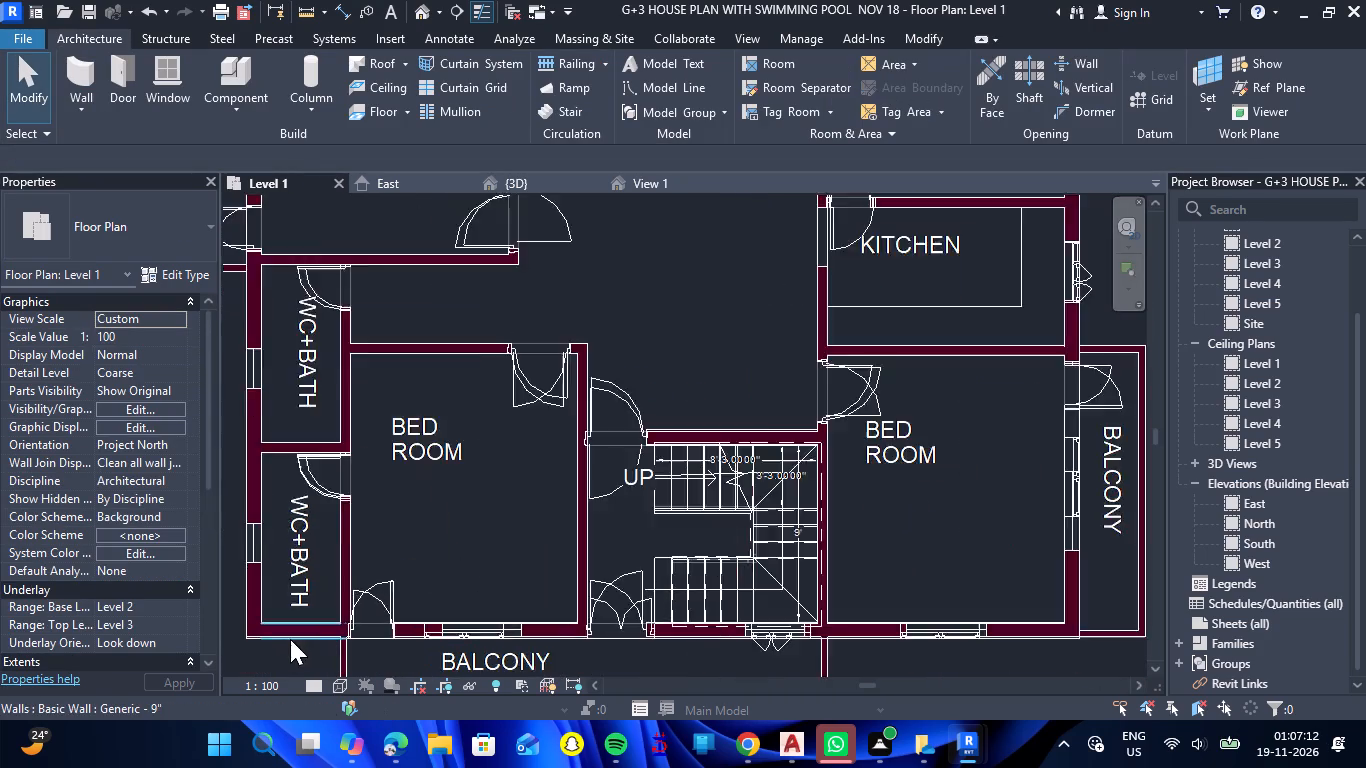
scroll(290, 639, "up", 4)
left_click(499, 554)
key("space")
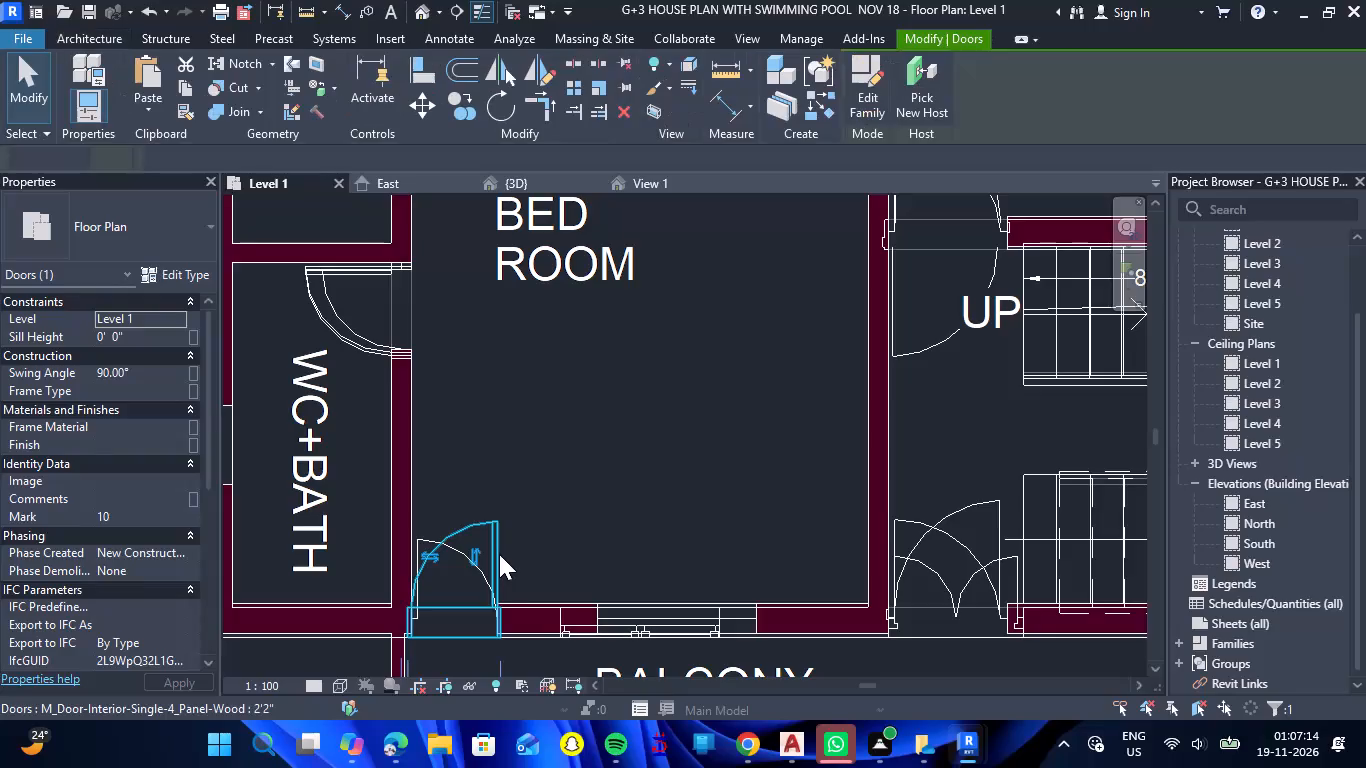
Flip the rear bedroom's side-balcony door so its hinge is on the WC+Bath side, matching the drawn swing.
scroll(499, 554, "down", 5)
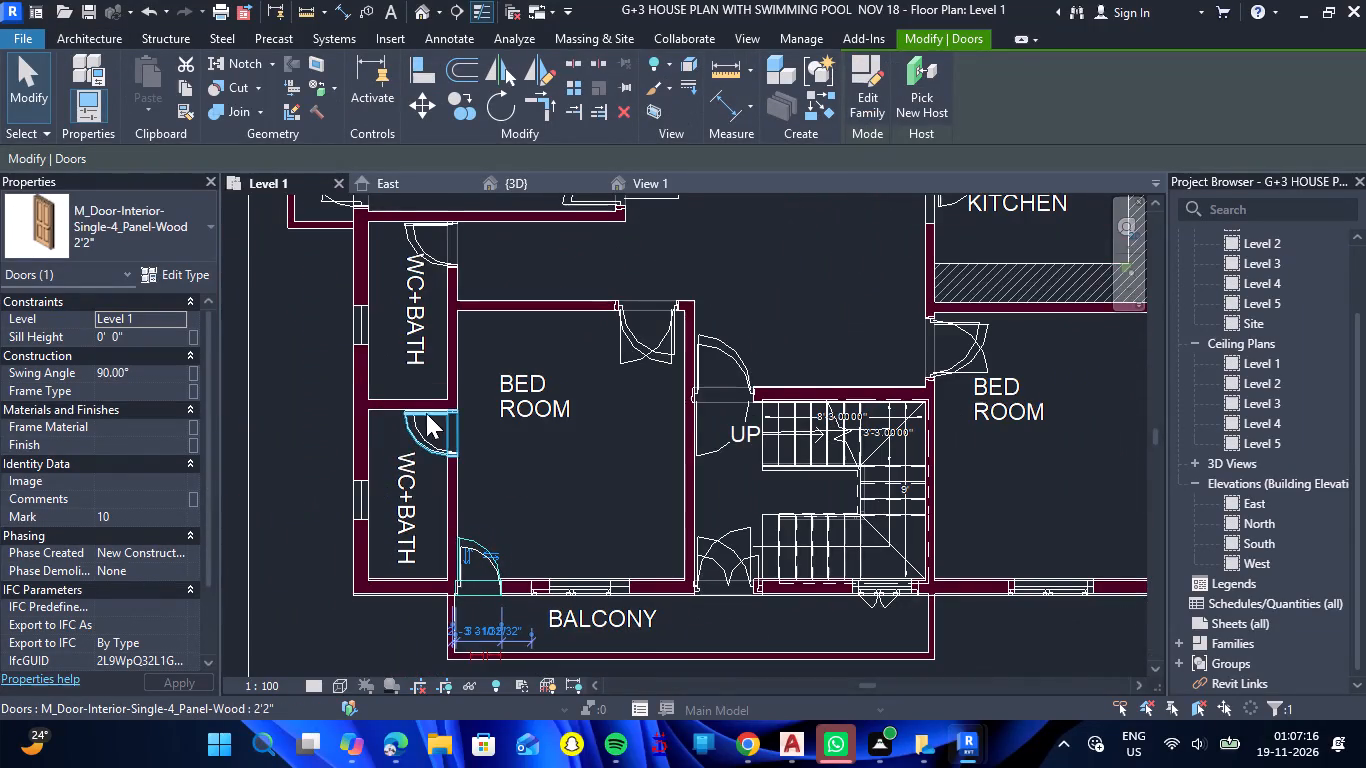
scroll(426, 410, "up", 5)
scroll(426, 410, "down", 8)
scroll(365, 248, "up", 7)
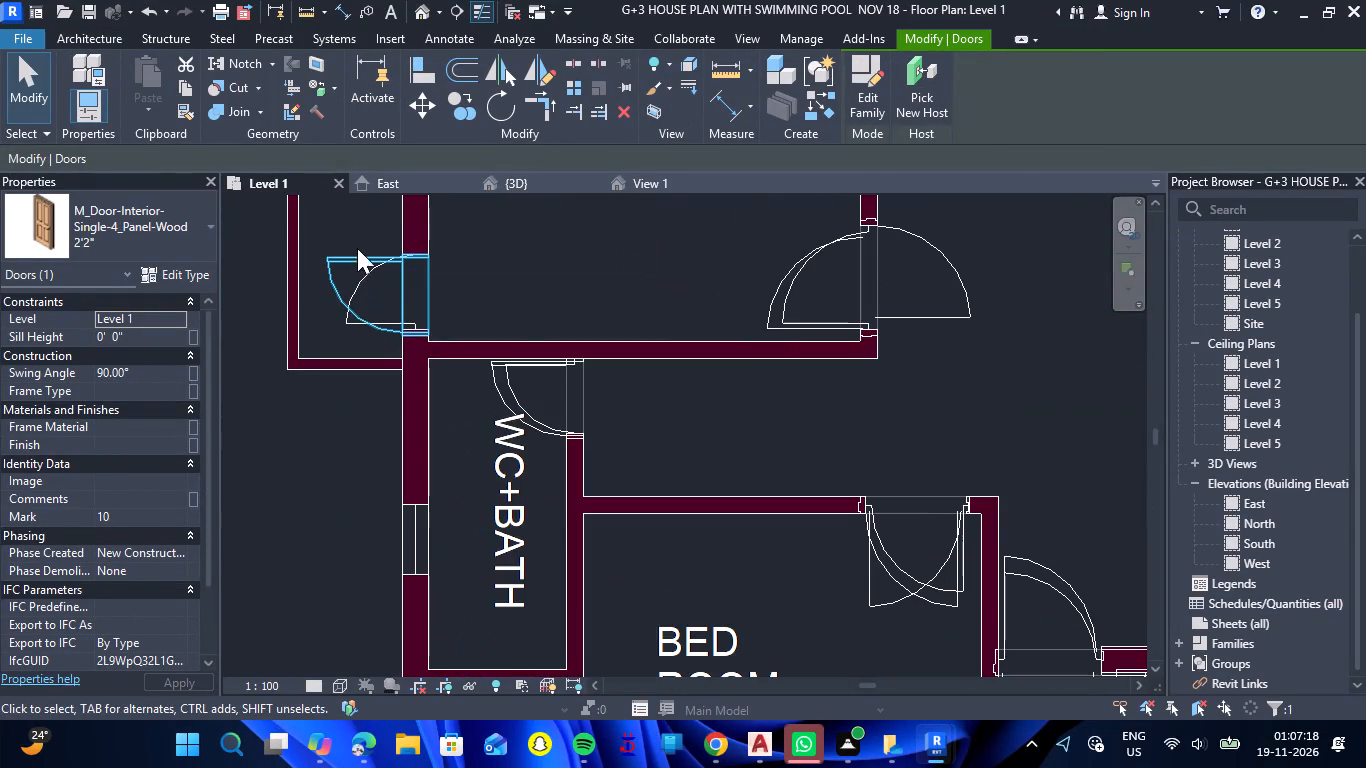
left_click(346, 302)
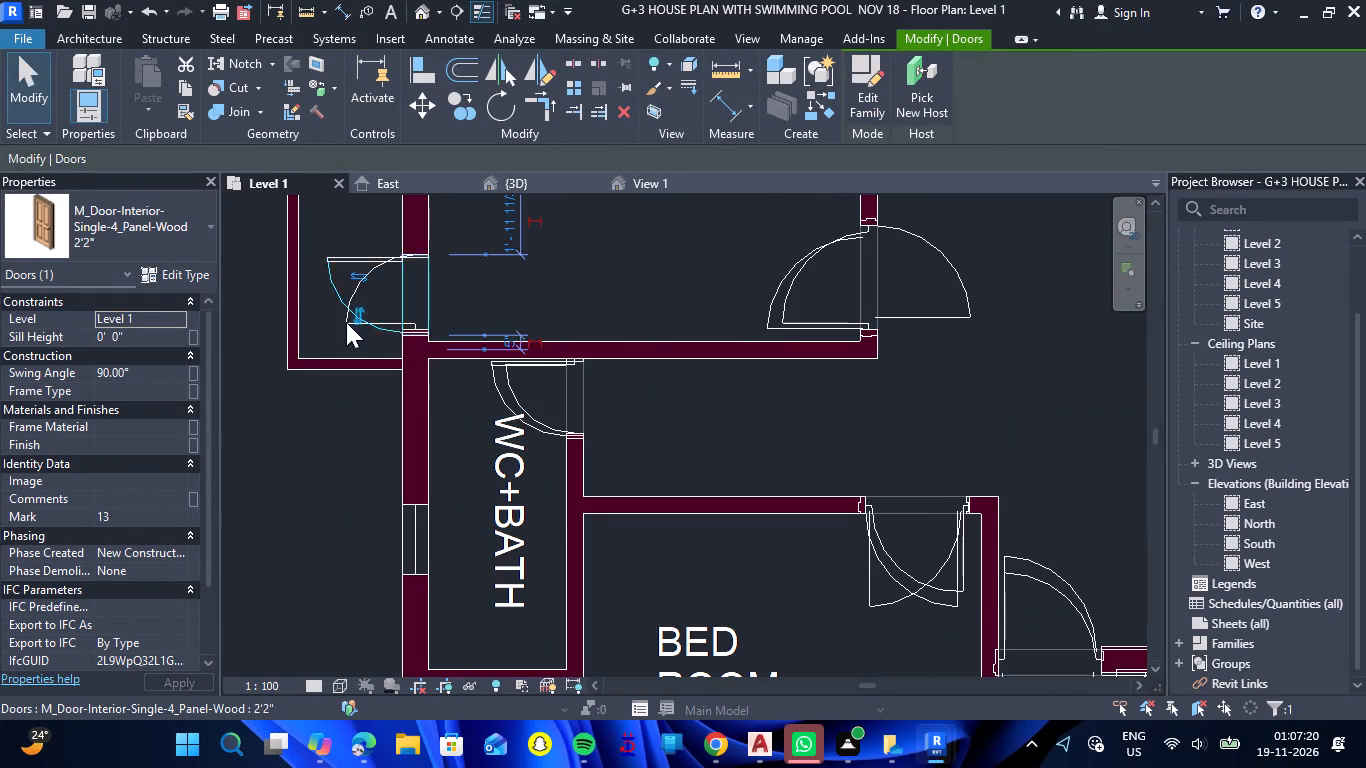
key("space")
Flip the Puja Room door so it swings into the Puja Room, with its hinge as drawn.
scroll(427, 361, "down", 10)
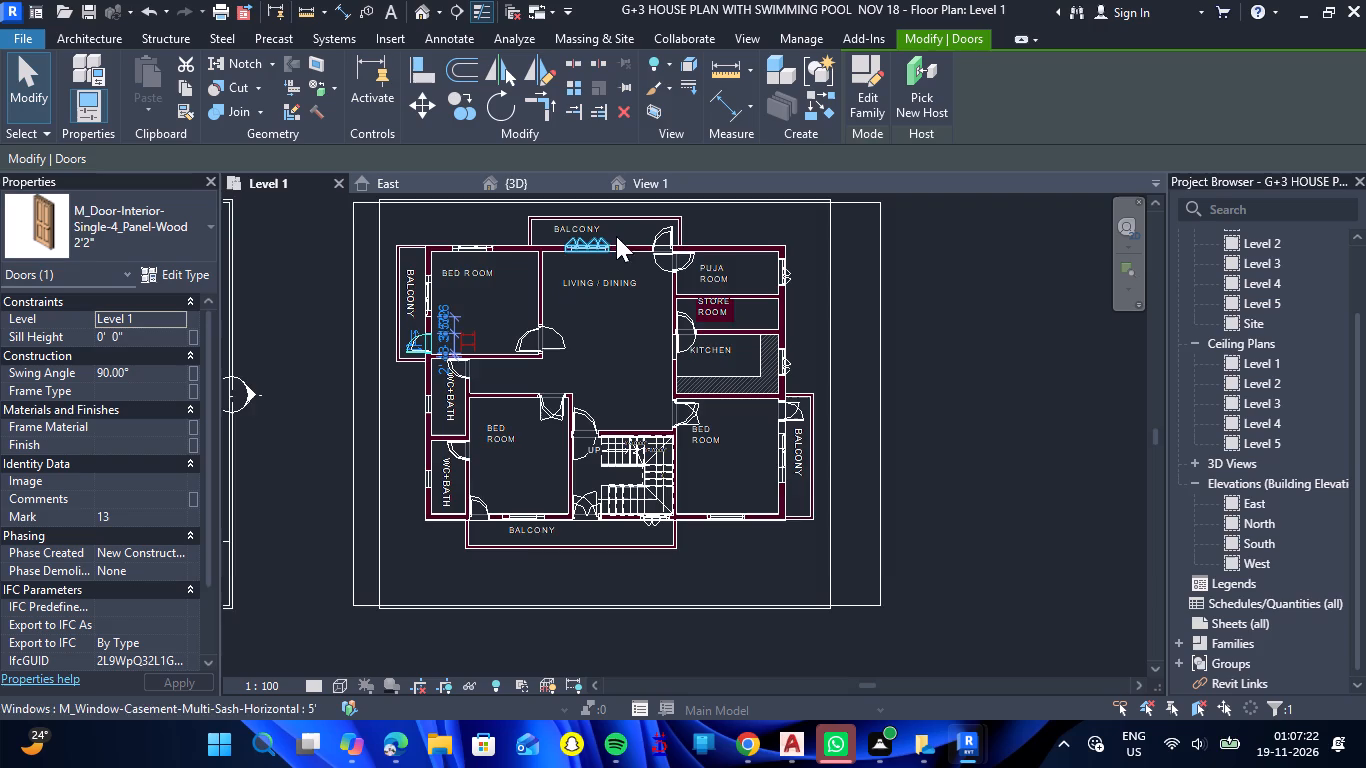
scroll(648, 215, "up", 6)
scroll(674, 330, "up", 1)
key("space")
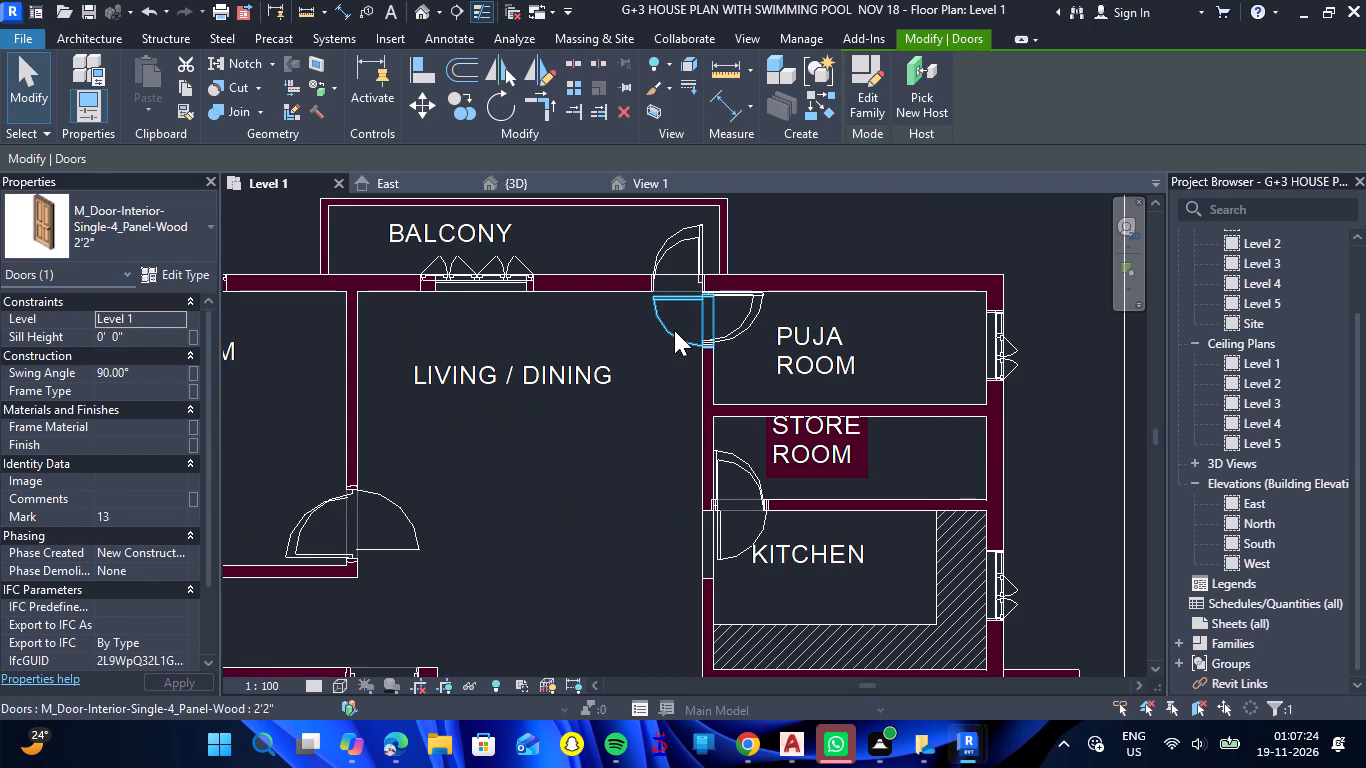
left_click(674, 330)
key("space")
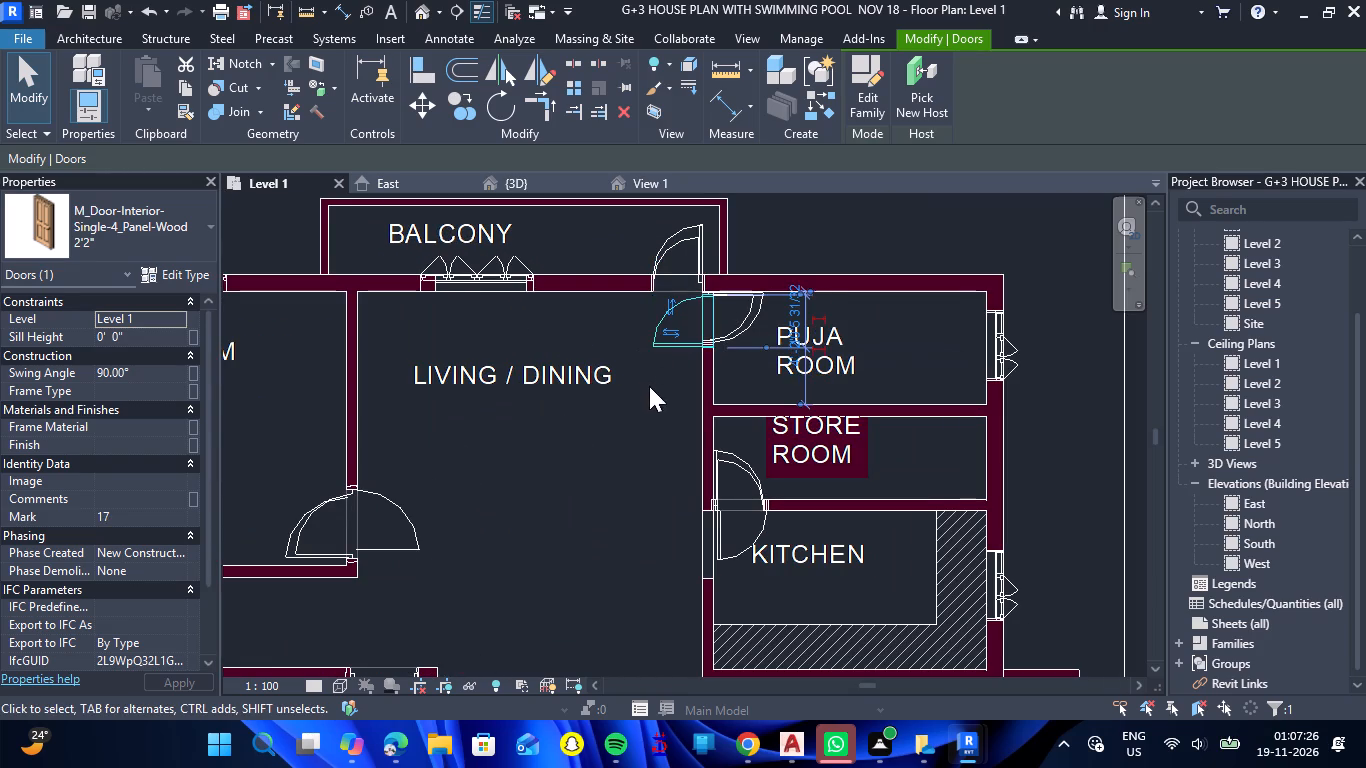
key("space")
key("space")
Flip the rear bedroom's side-balcony door back to swing onto the balcony, hinged on the WC+Bath side as drawn.
scroll(650, 382, "down", 7)
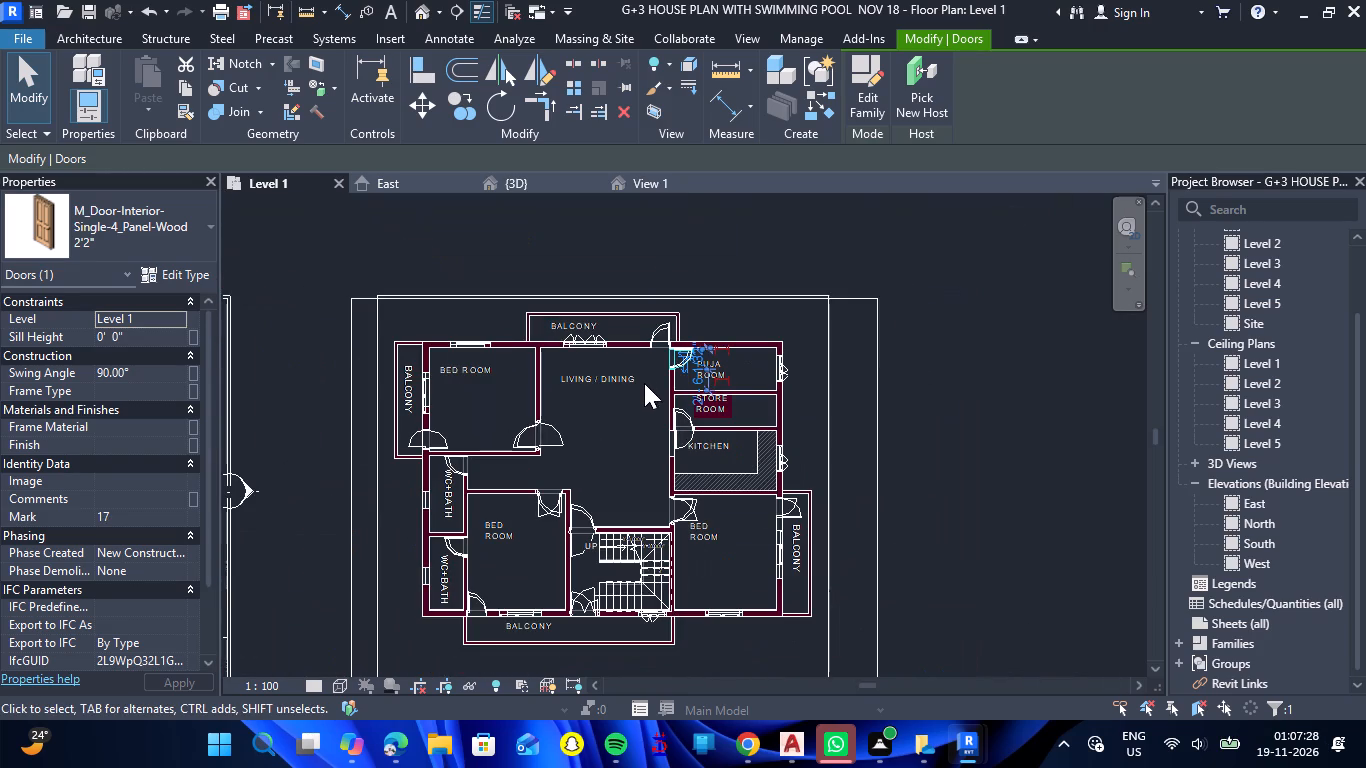
scroll(448, 434, "up", 7)
left_click(441, 452)
key("space")
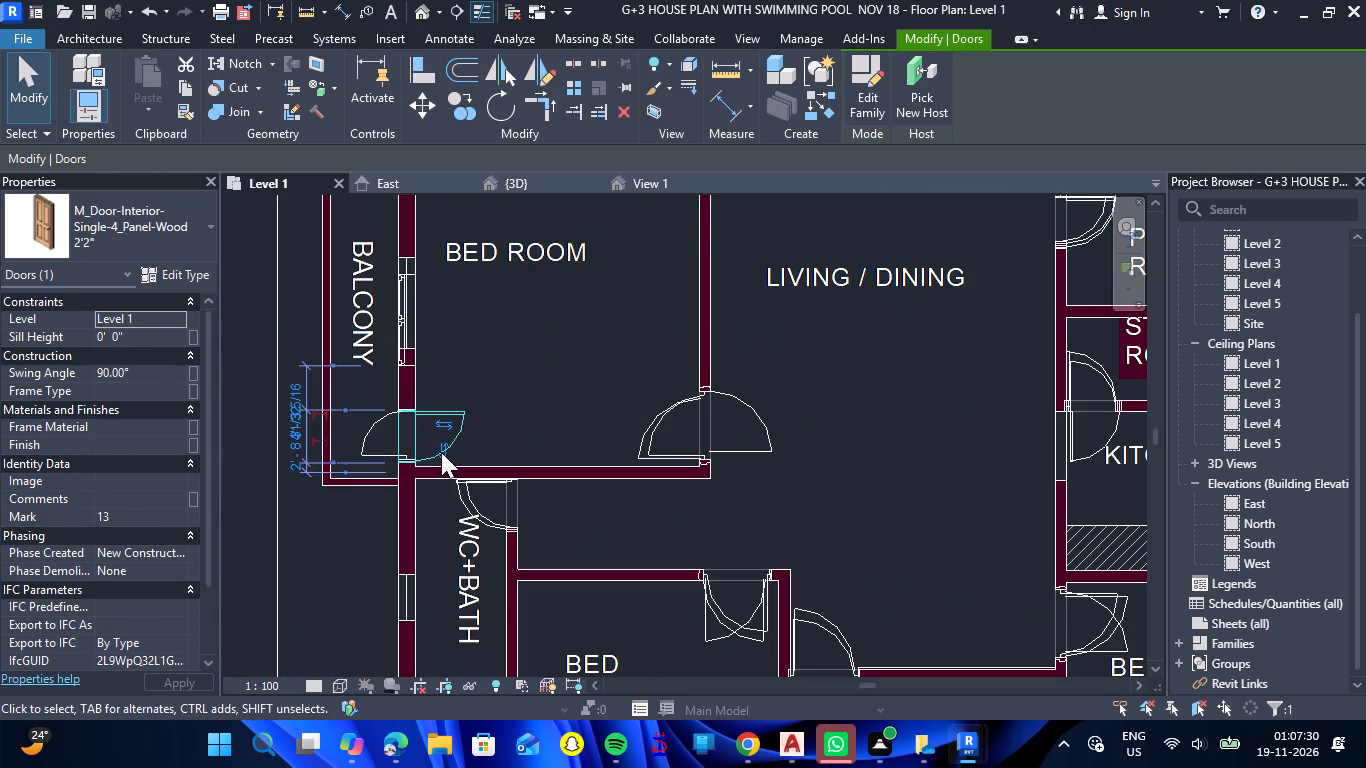
key("space")
key("space")
Nudge the rear bedroom's Living/Dining door toward the wall corner into the drawn opening and flip it to swing into the bedroom.
scroll(450, 449, "down", 6)
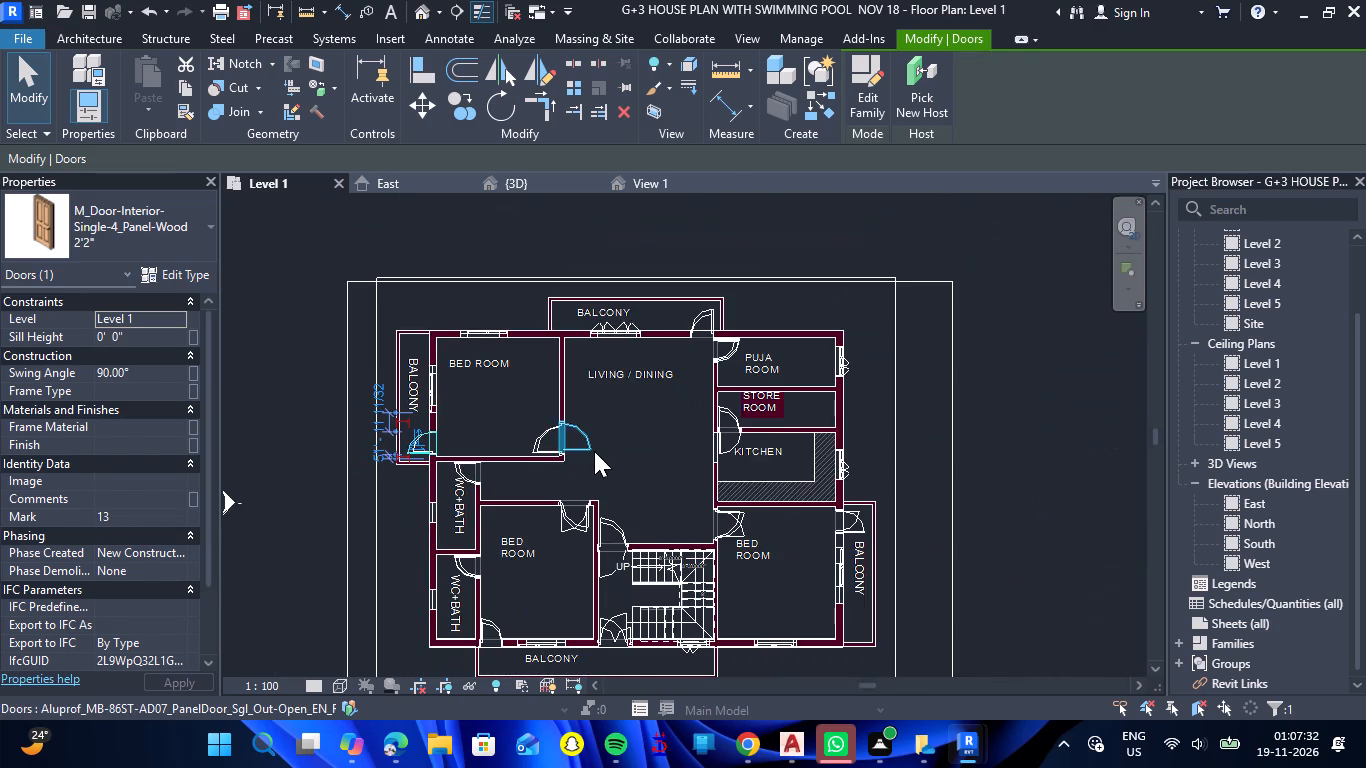
scroll(591, 442, "up", 6)
left_click(591, 442)
scroll(591, 442, "up", 6)
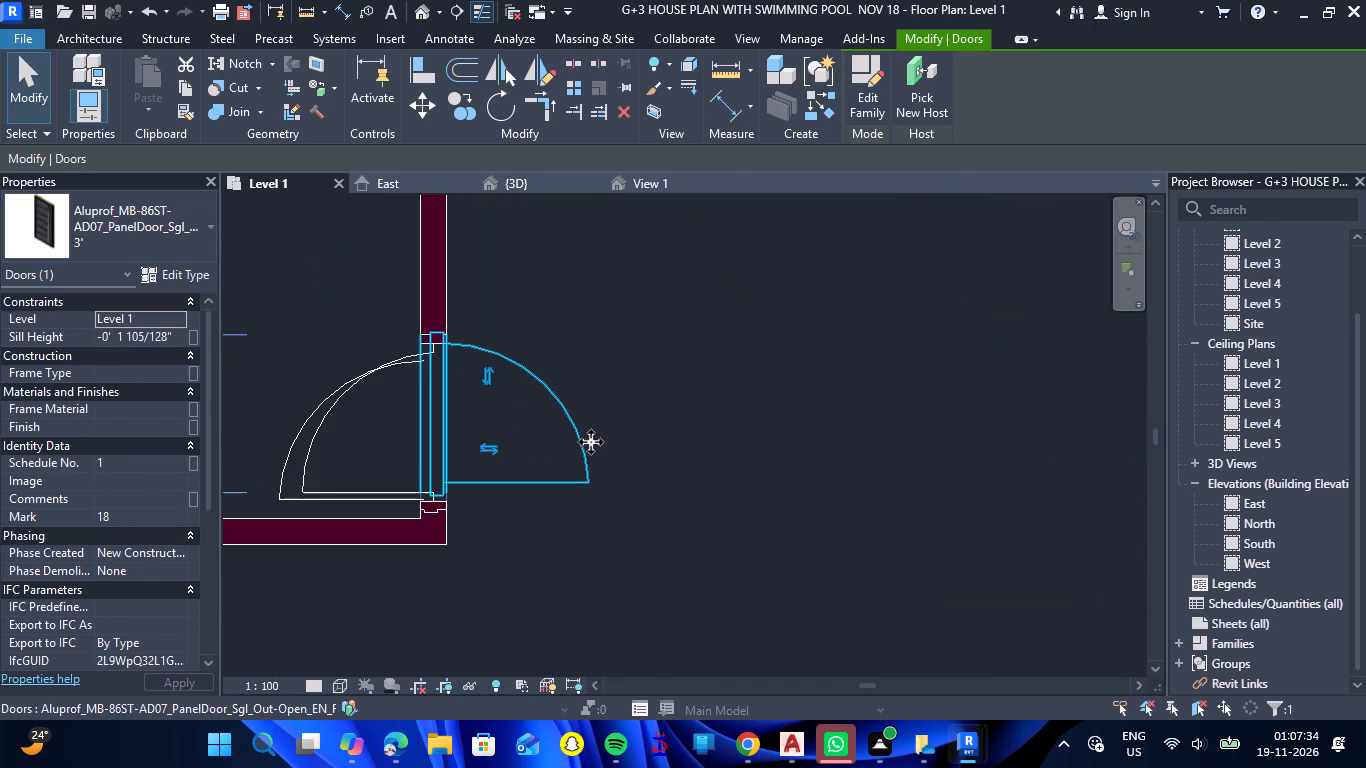
key("Down")
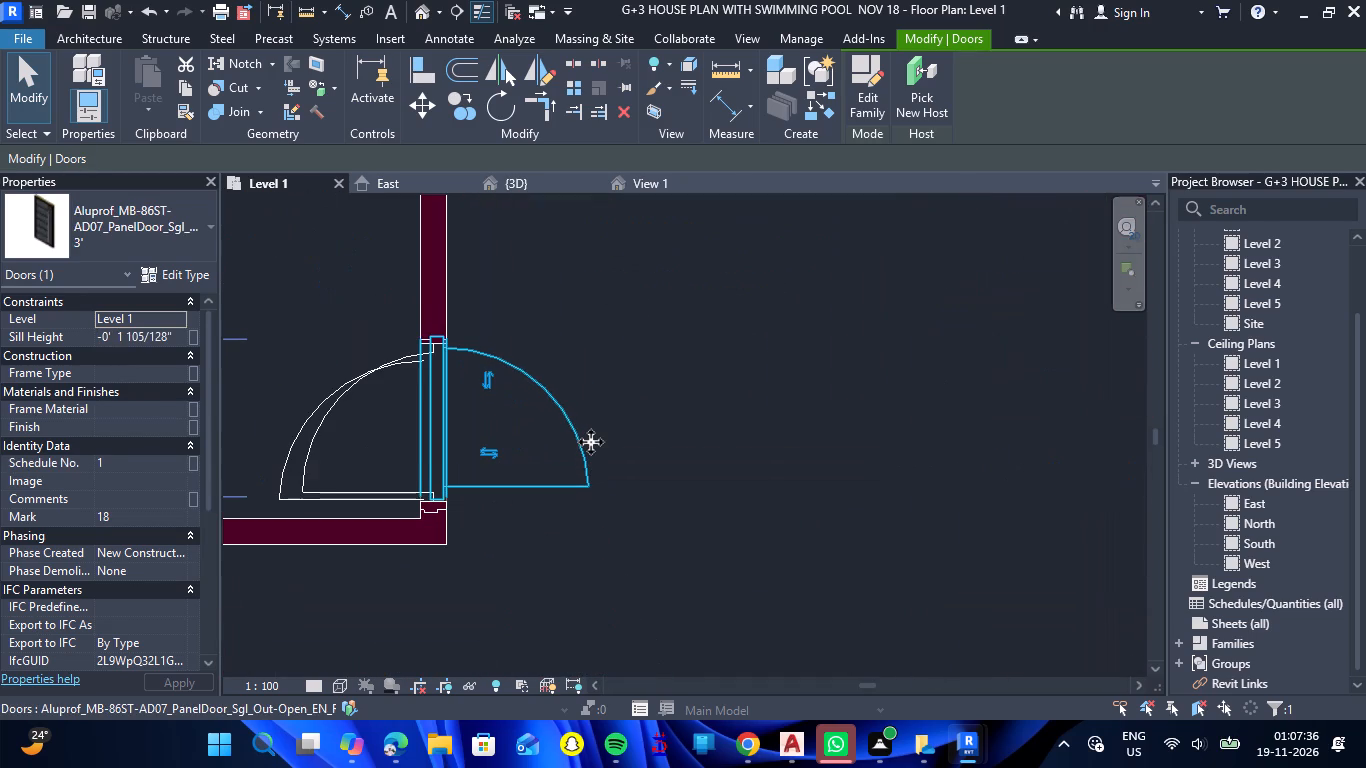
key("Down")
key("space")
key("space")
key("space")
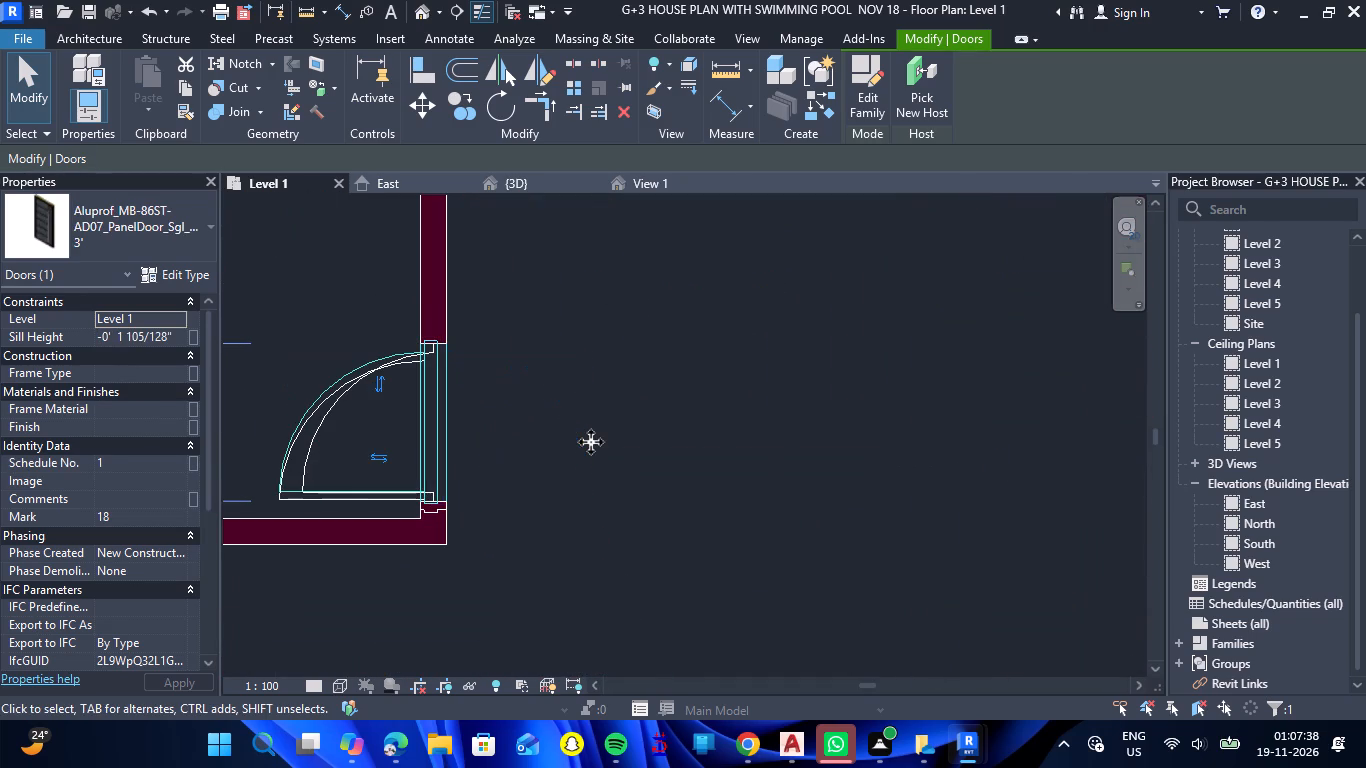
Nudge the front bedroom's passage door toward the staircase side and flip its hinge to that side, matching the drawn swing.
scroll(576, 432, "down", 10)
scroll(566, 565, "up", 4)
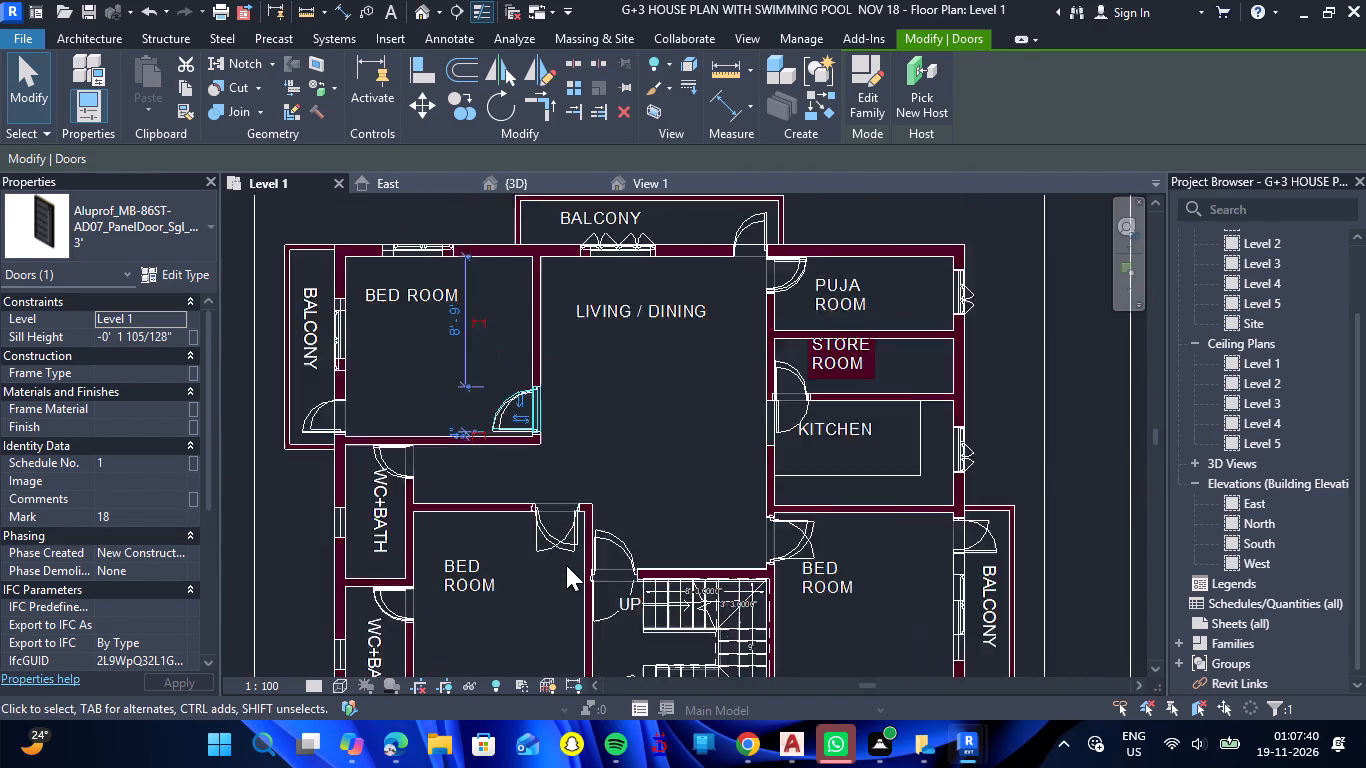
scroll(566, 565, "up", 7)
left_click(500, 521)
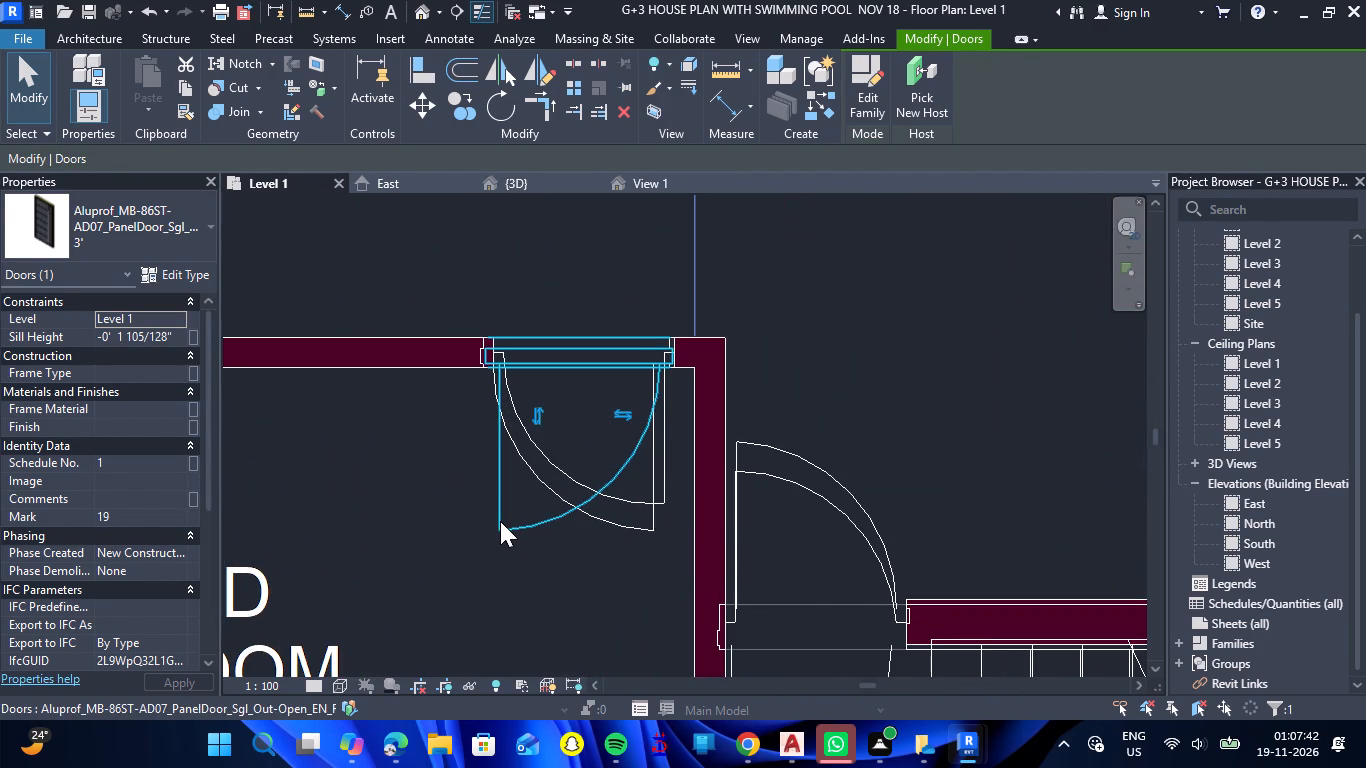
key("Right")
key("space")
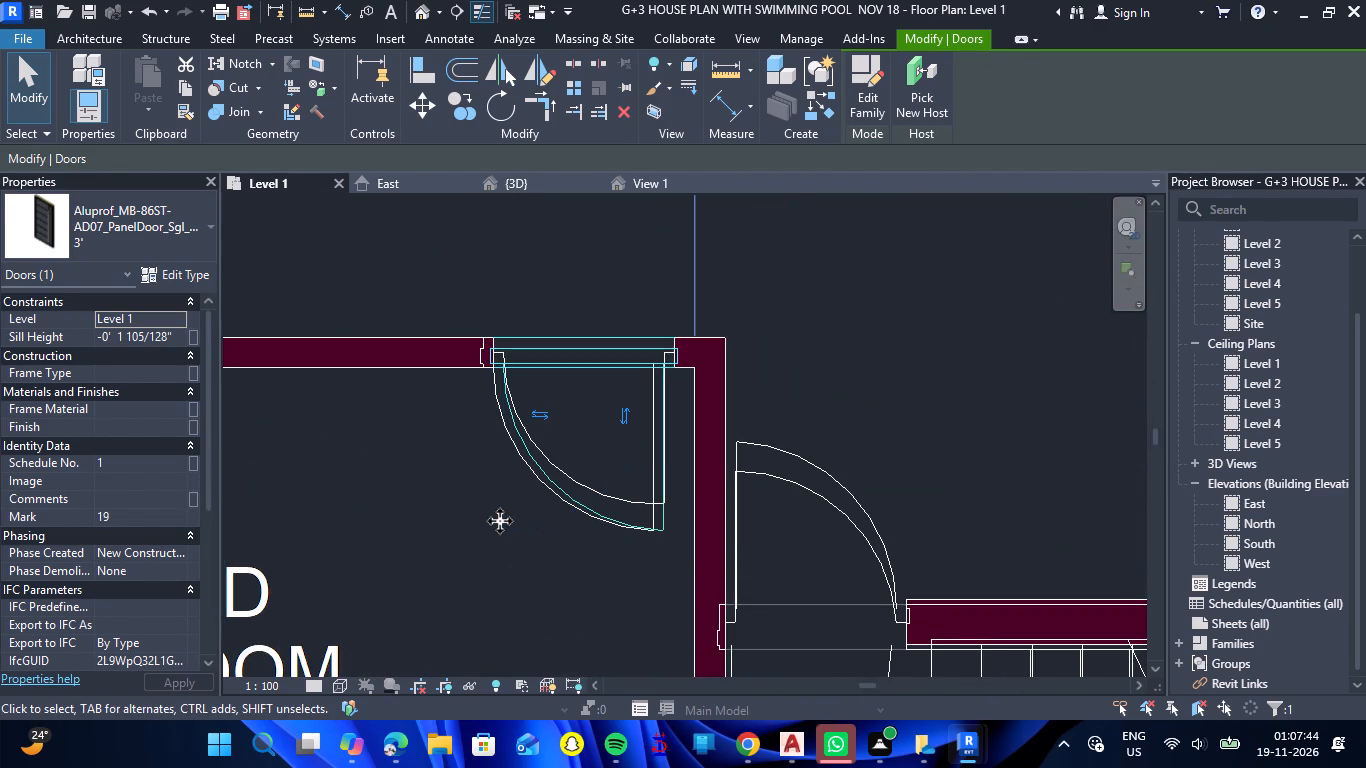
Flip the door between Living/Dining and the staircase area to swing into Living/Dining, and nudge it along the wall into the drawn opening.
scroll(471, 440, "down", 7)
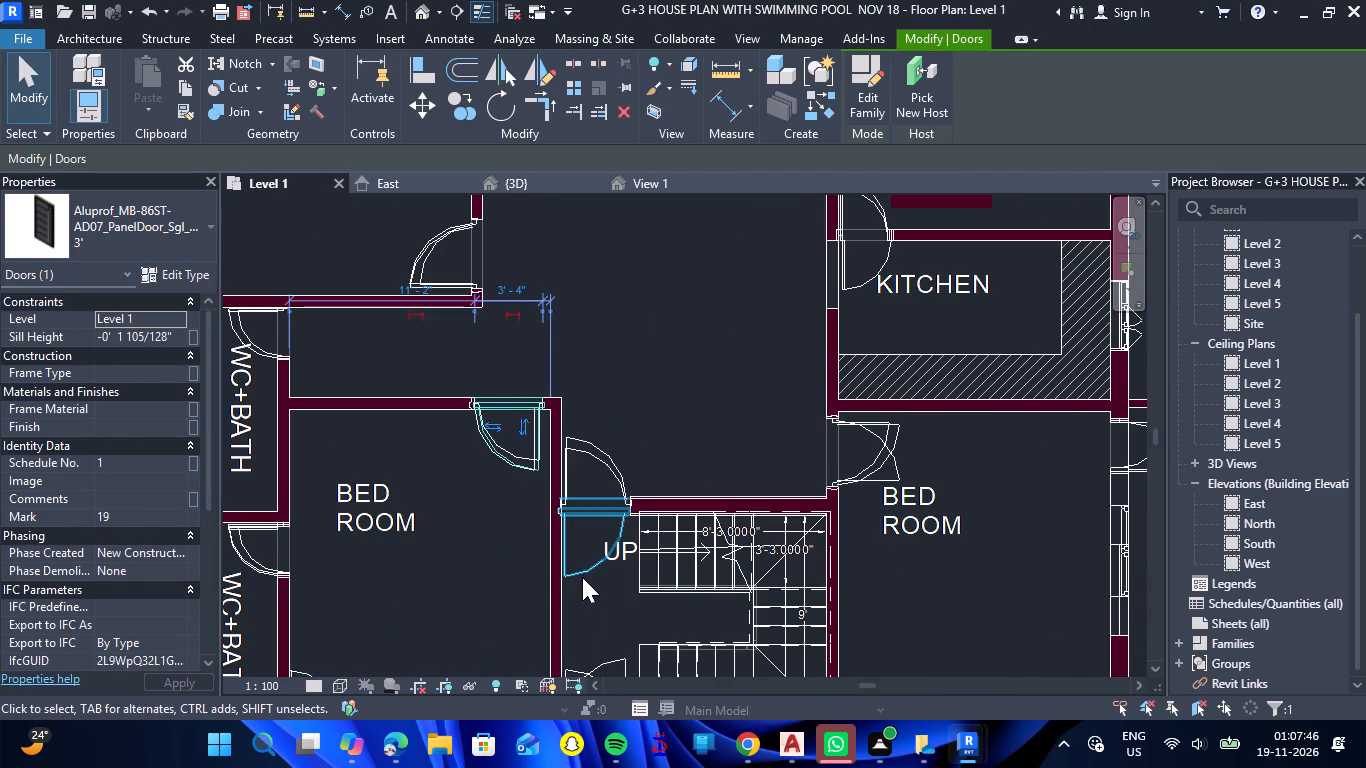
left_click(584, 570)
key("space")
key("space")
key("space")
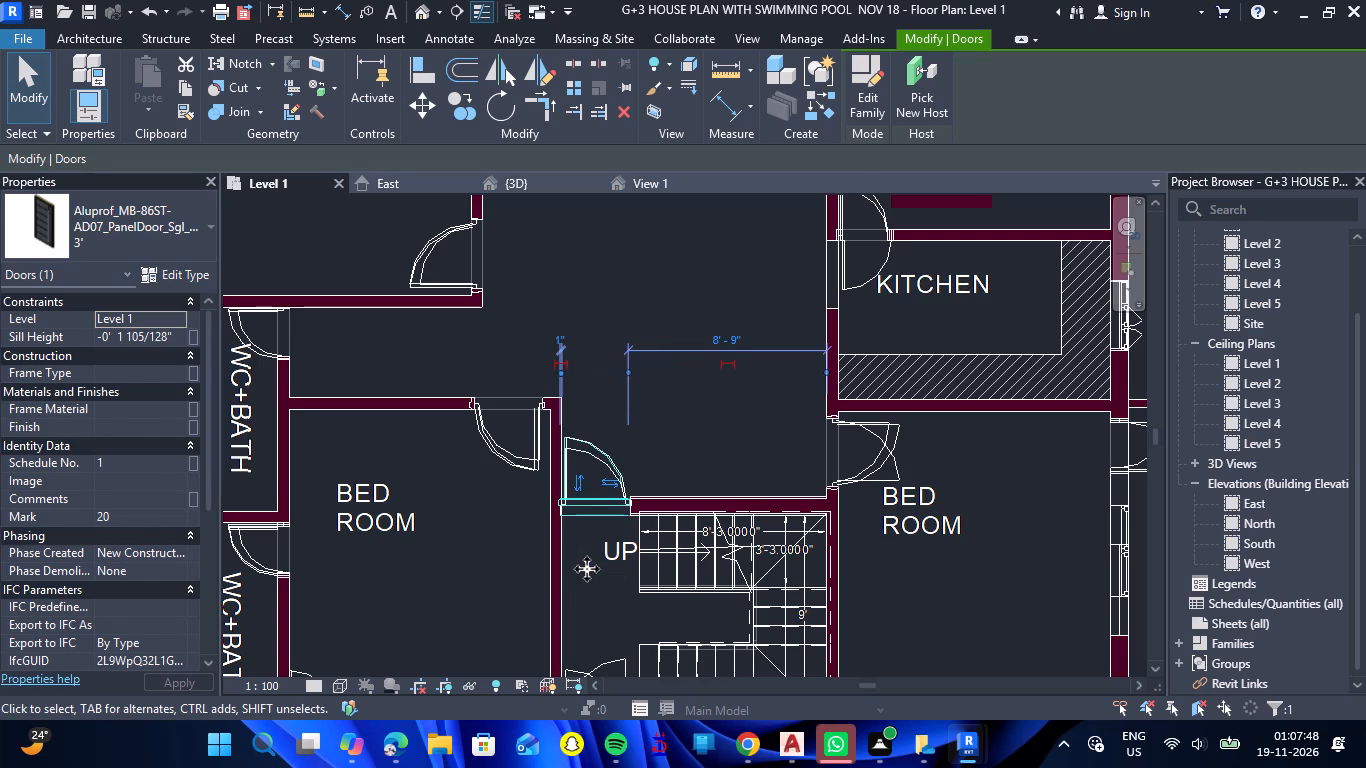
scroll(602, 519, "up", 8)
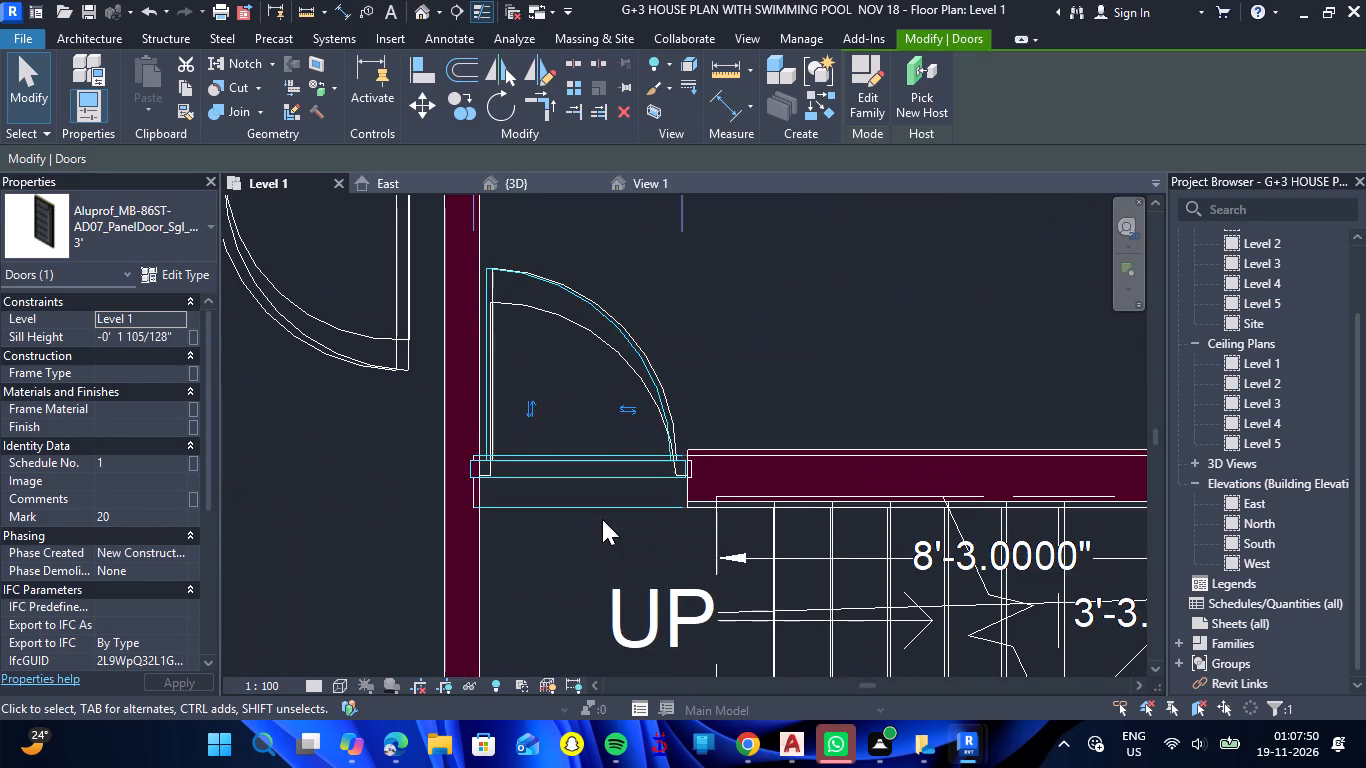
scroll(602, 519, "up", 2)
key("Right")
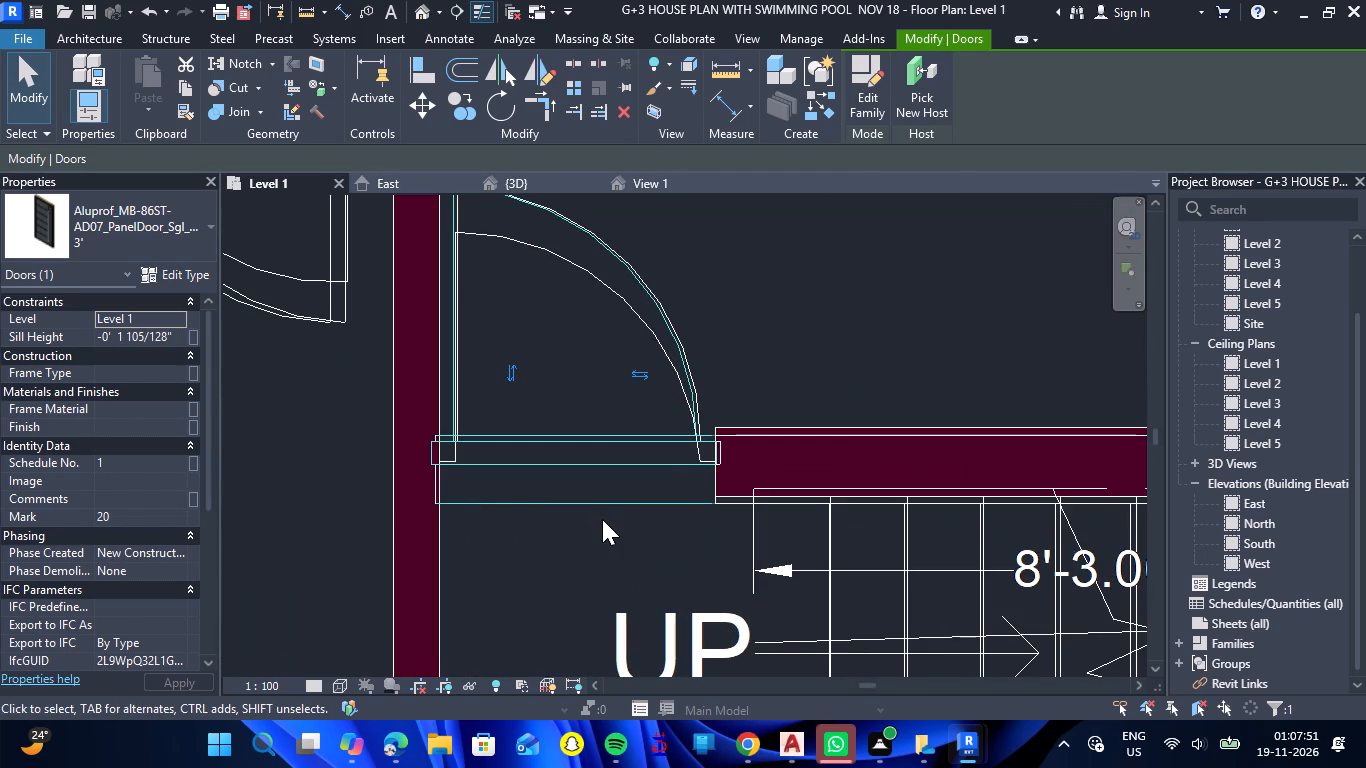
key("Right")
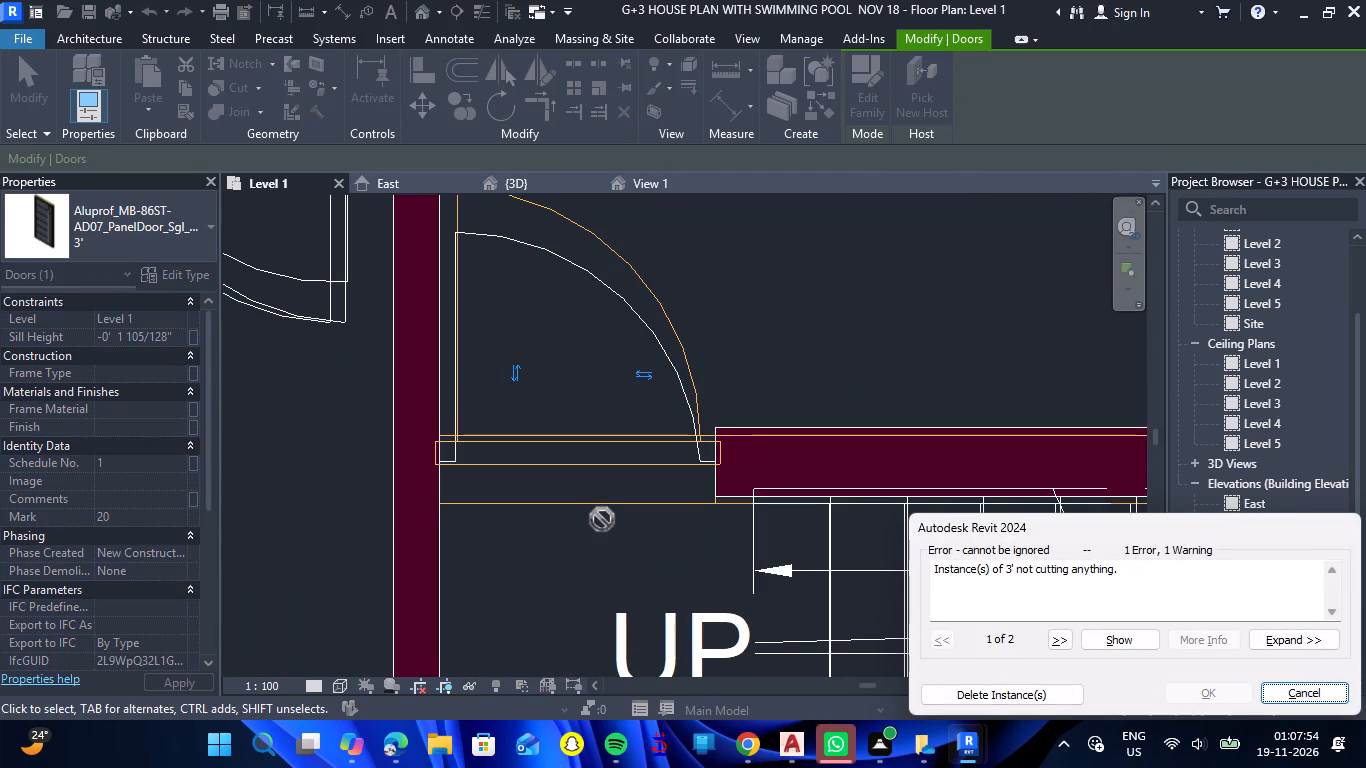
key("Left")
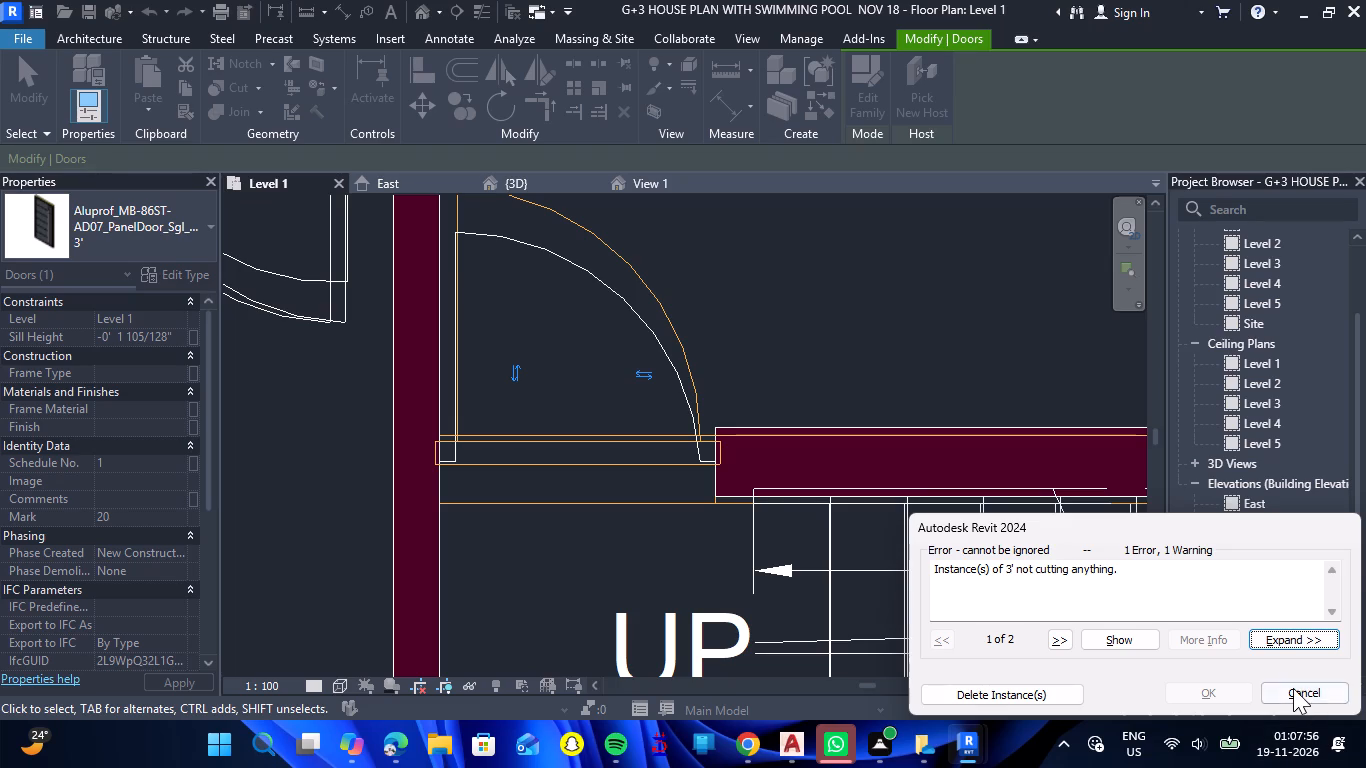
left_click(1293, 688)
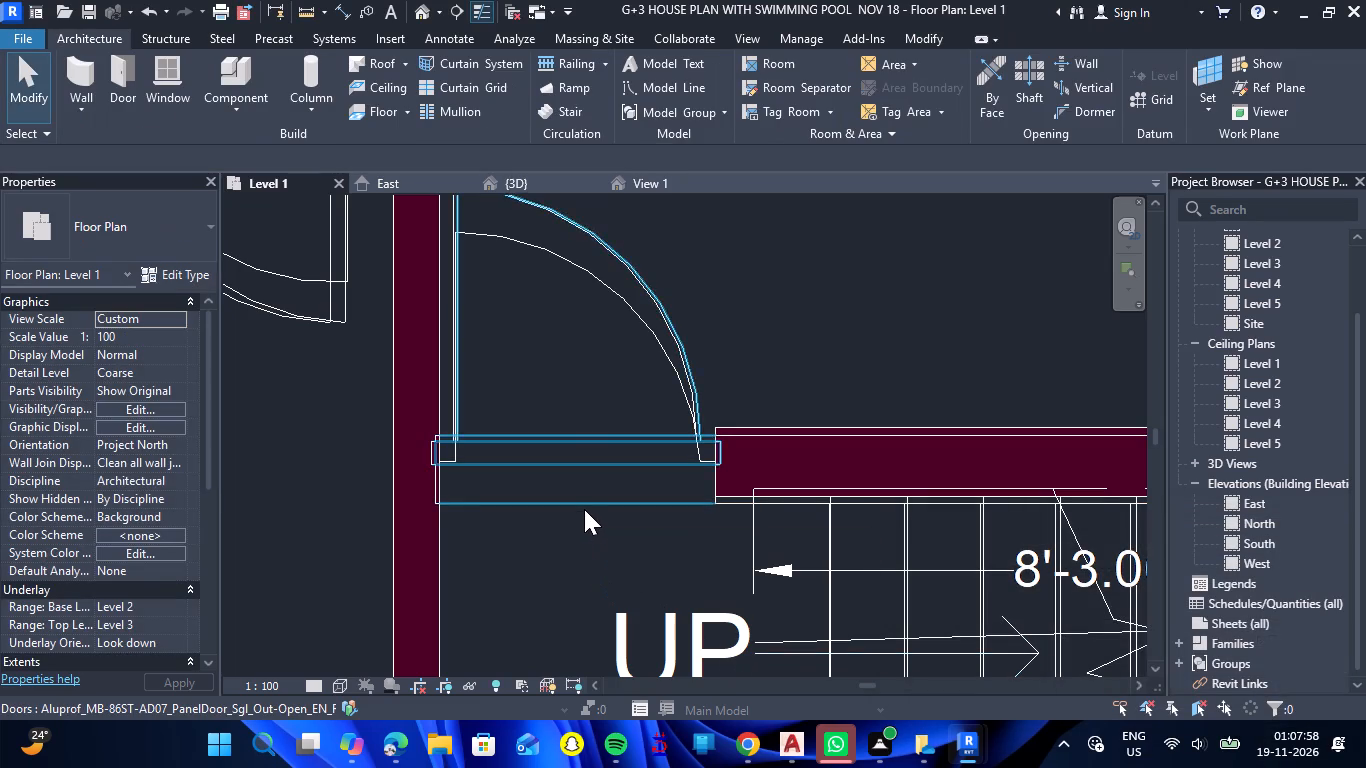
Flip the Living/Dining door of the bedroom beside the kitchen so its hinge is on the kitchen side, as drawn.
scroll(584, 509, "down", 8)
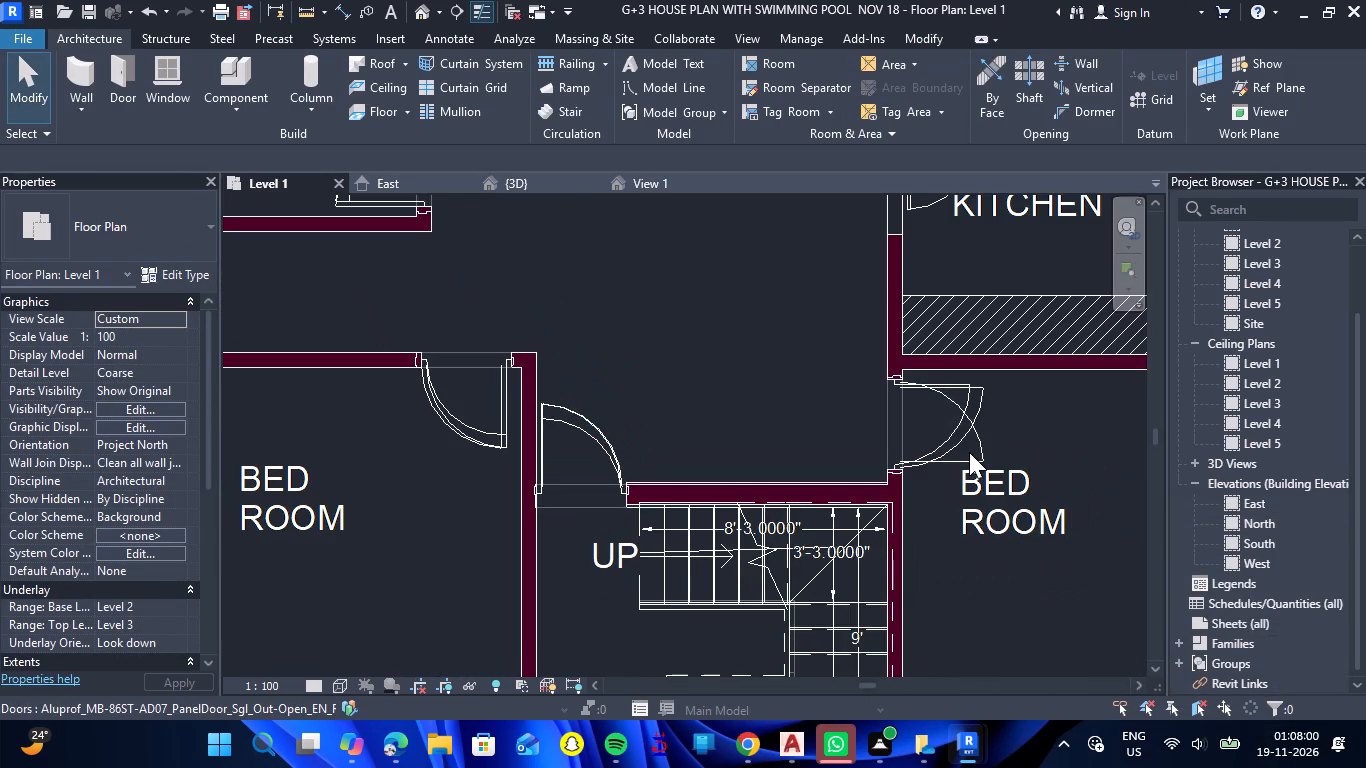
left_click(980, 460)
key("space")
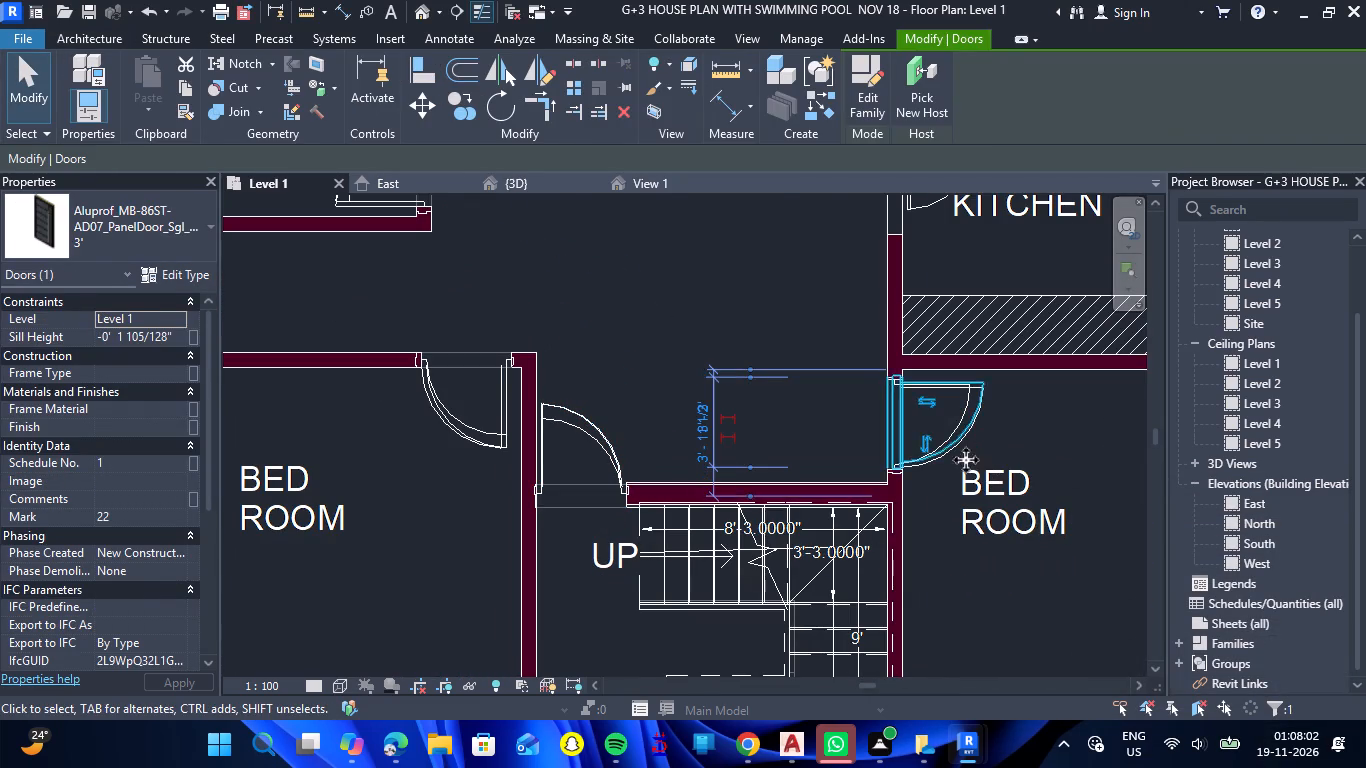
Flip the staircase area's front-balcony door so its hinge is on the front bedroom's wall side.
scroll(965, 457, "down", 6)
scroll(811, 604, "up", 7)
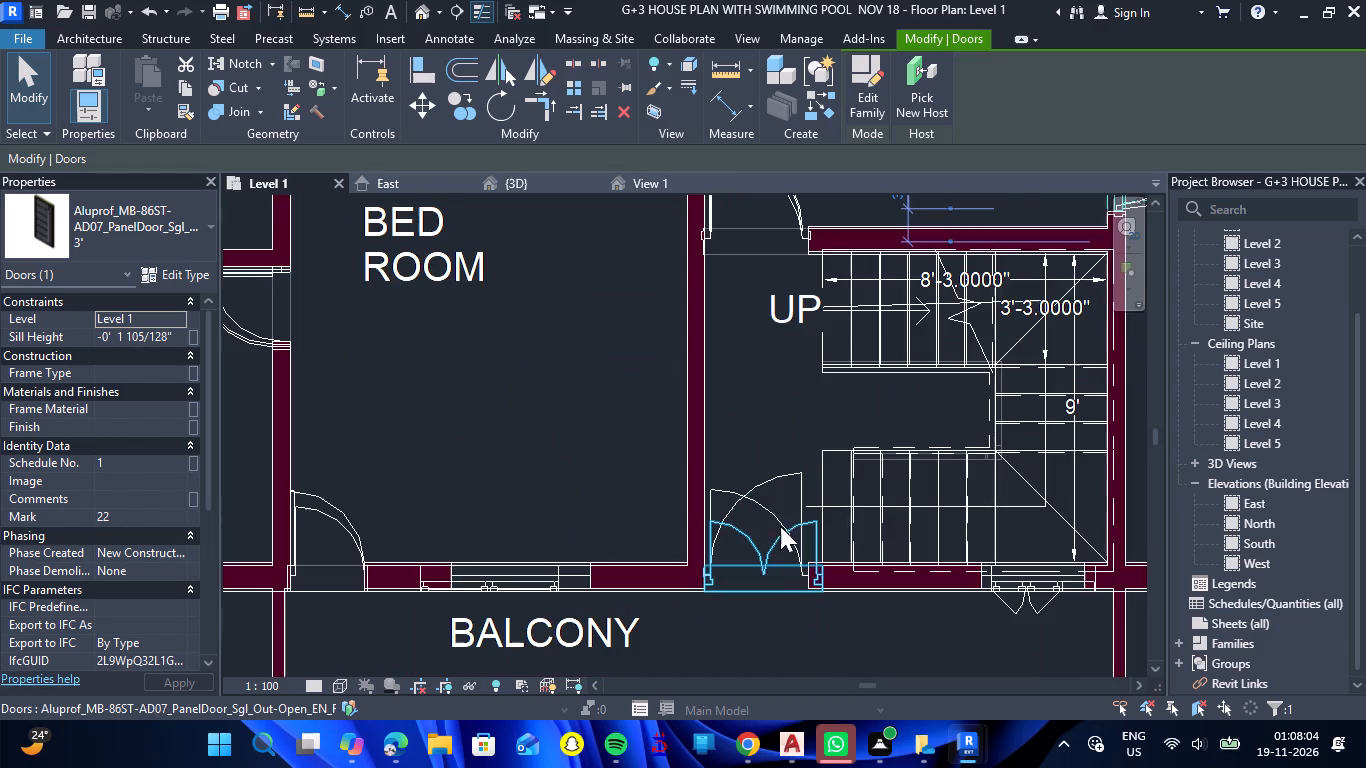
left_click(796, 485)
key("space")
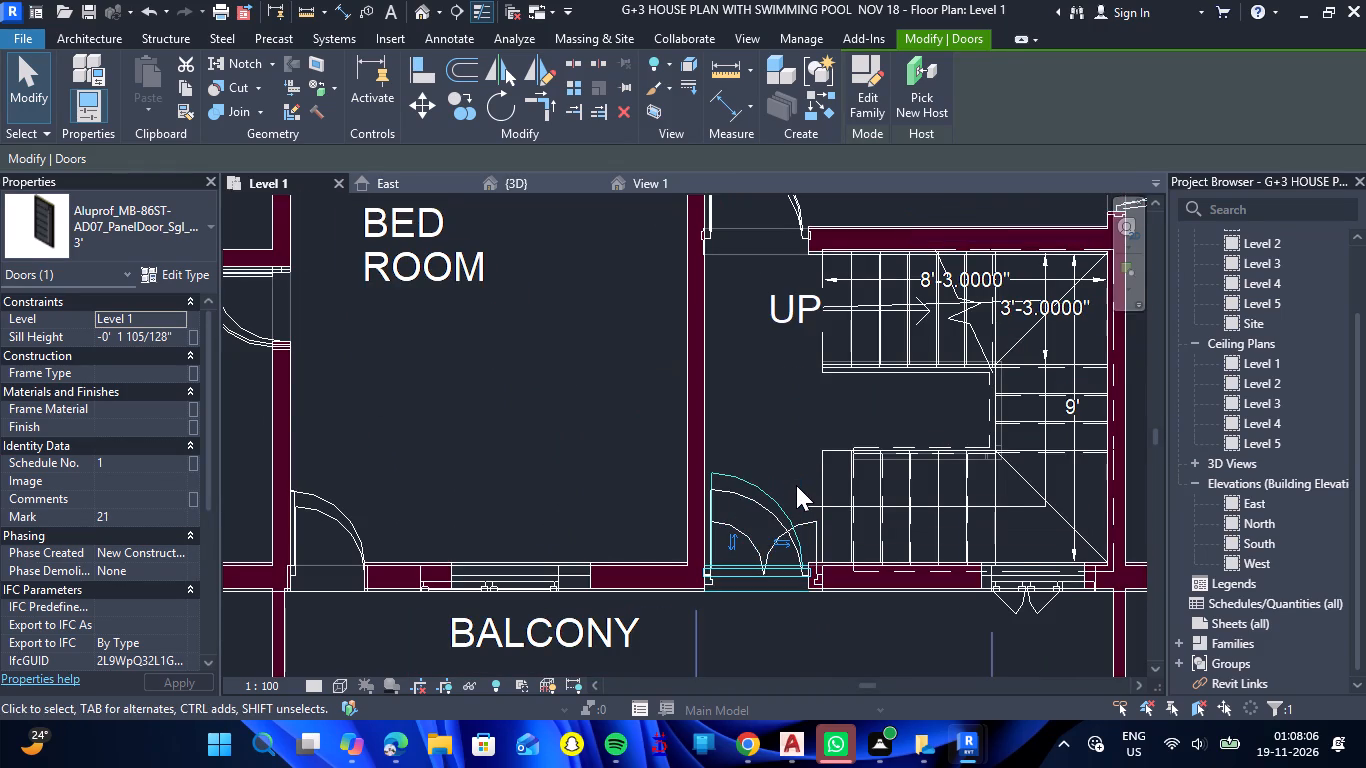
Flip the balcony door of the bedroom beside the kitchen so its hinge is on the kitchen side, matching the drawn swing.
scroll(796, 485, "down", 9)
scroll(1056, 376, "up", 6)
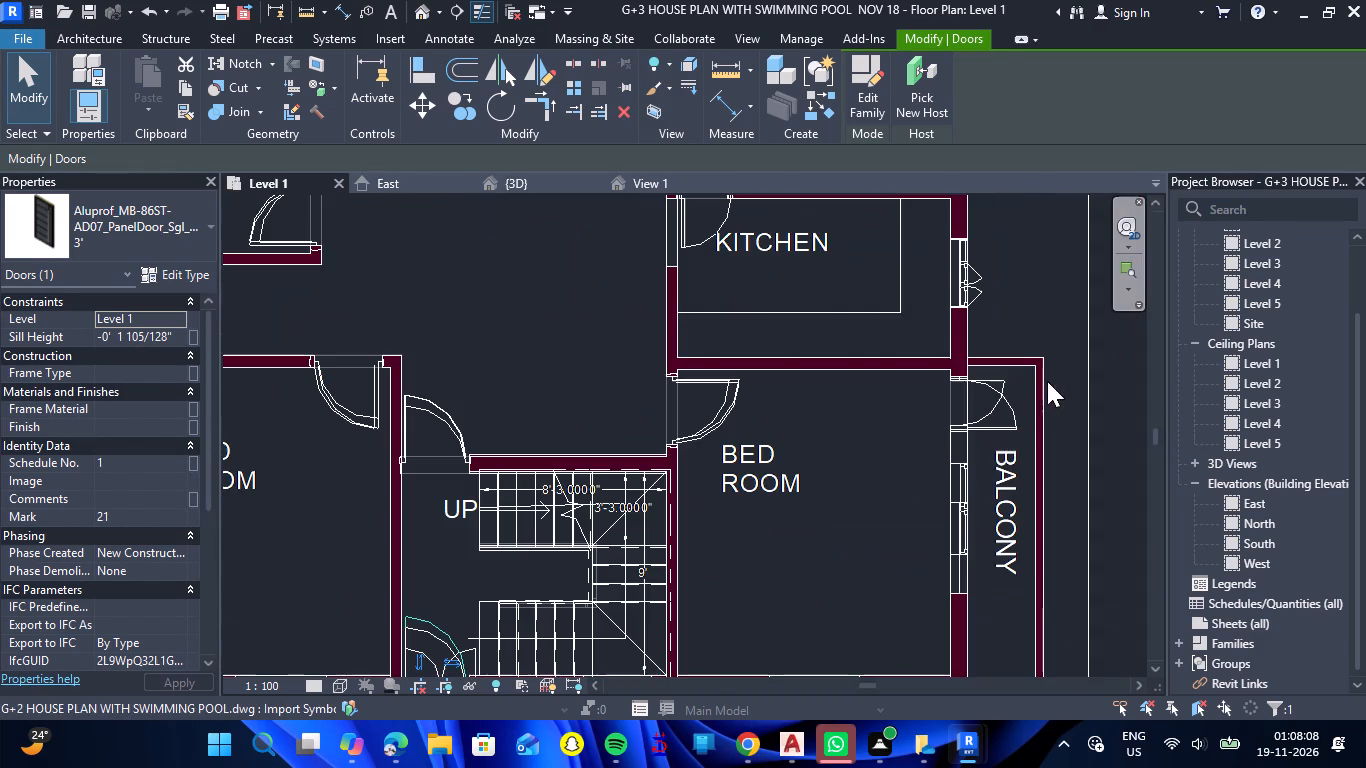
left_click(1006, 424)
key("space")
scroll(1006, 424, "down", 3)
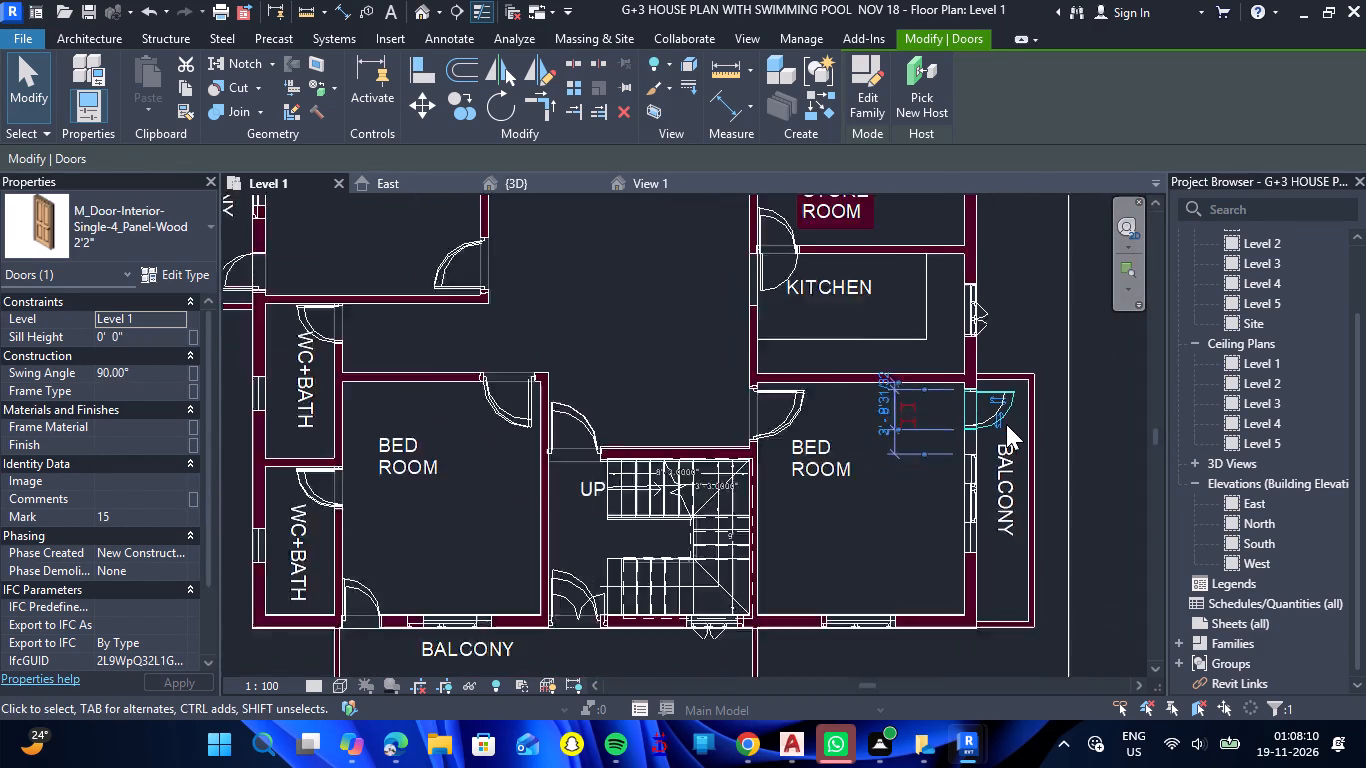
scroll(1006, 424, "down", 3)
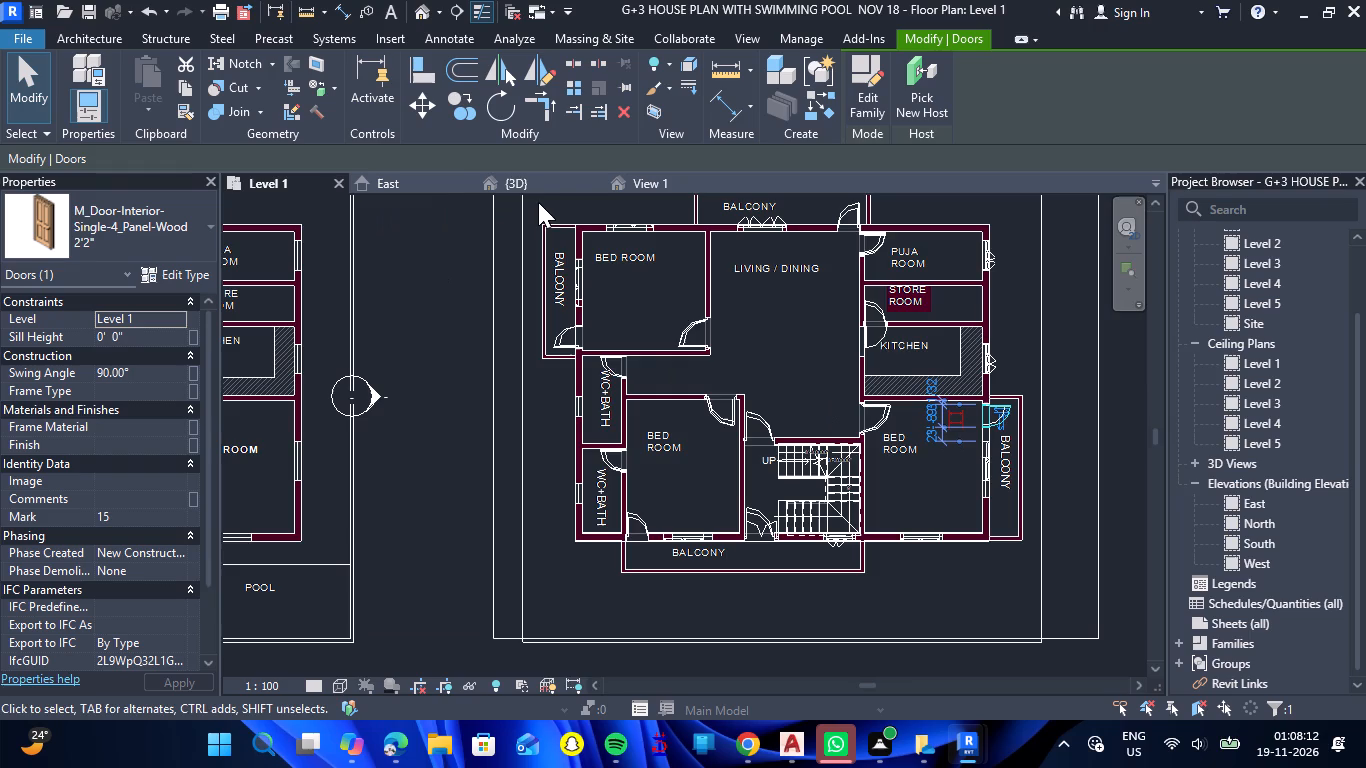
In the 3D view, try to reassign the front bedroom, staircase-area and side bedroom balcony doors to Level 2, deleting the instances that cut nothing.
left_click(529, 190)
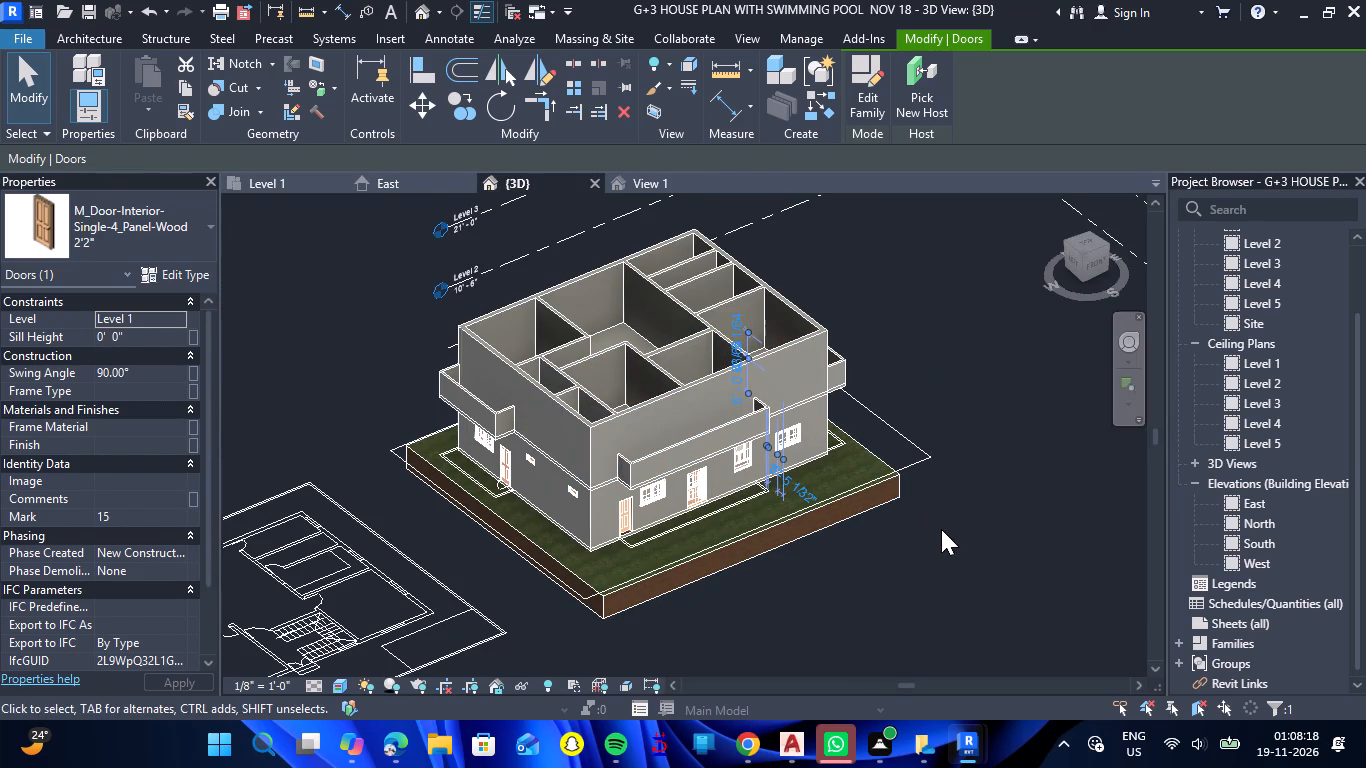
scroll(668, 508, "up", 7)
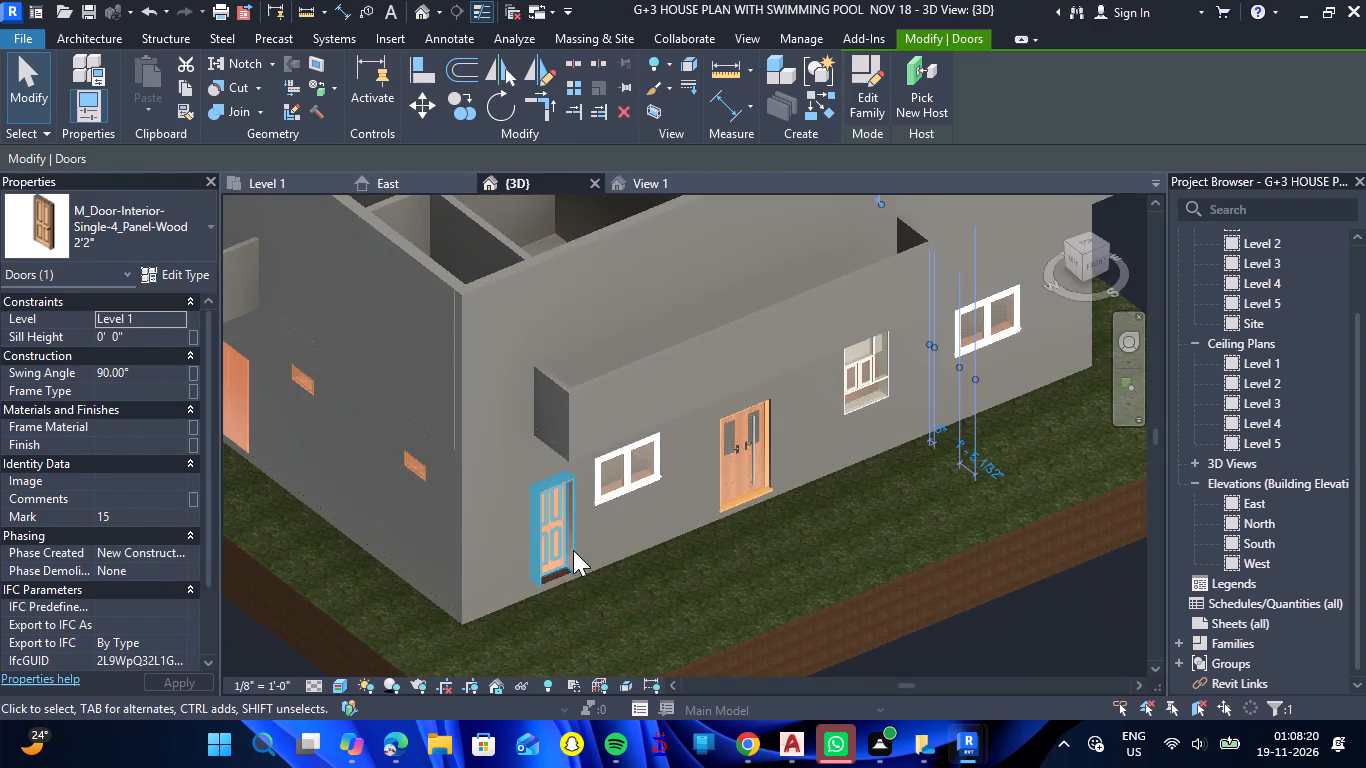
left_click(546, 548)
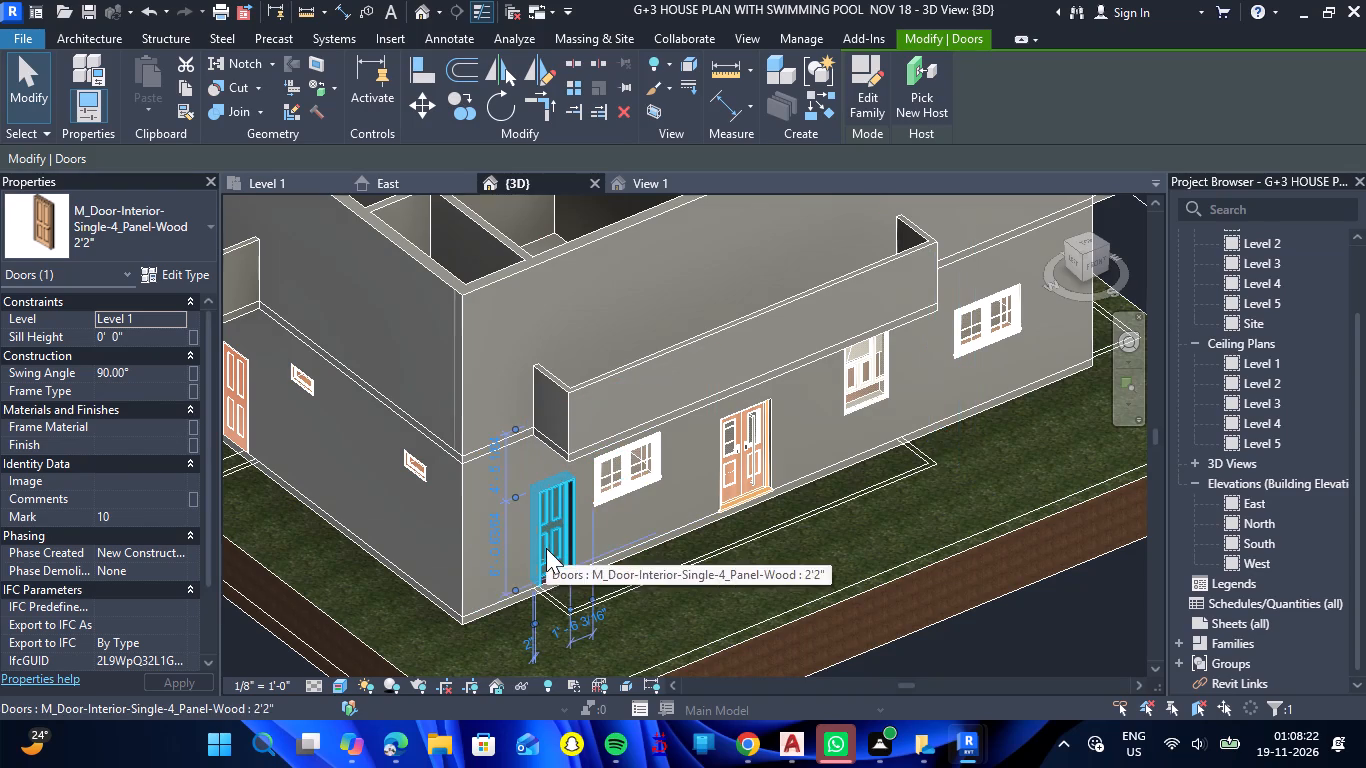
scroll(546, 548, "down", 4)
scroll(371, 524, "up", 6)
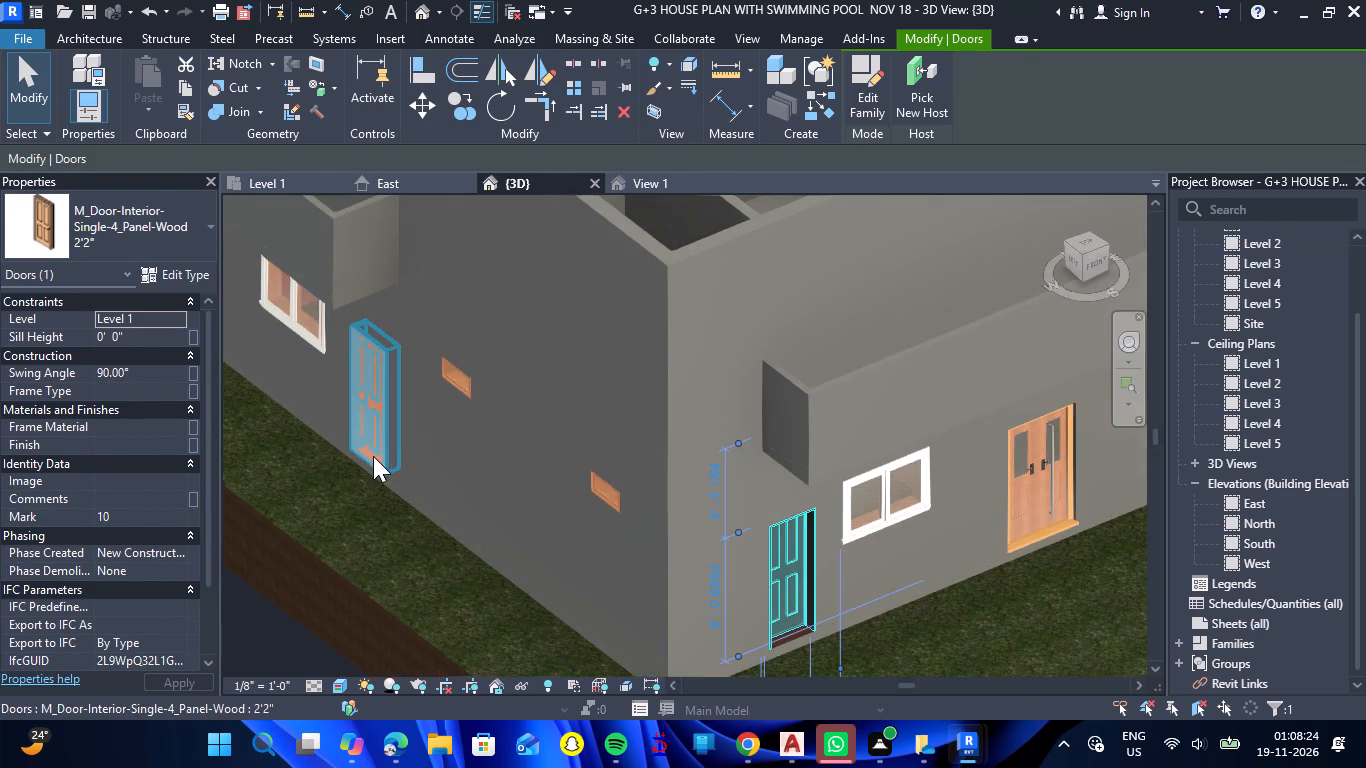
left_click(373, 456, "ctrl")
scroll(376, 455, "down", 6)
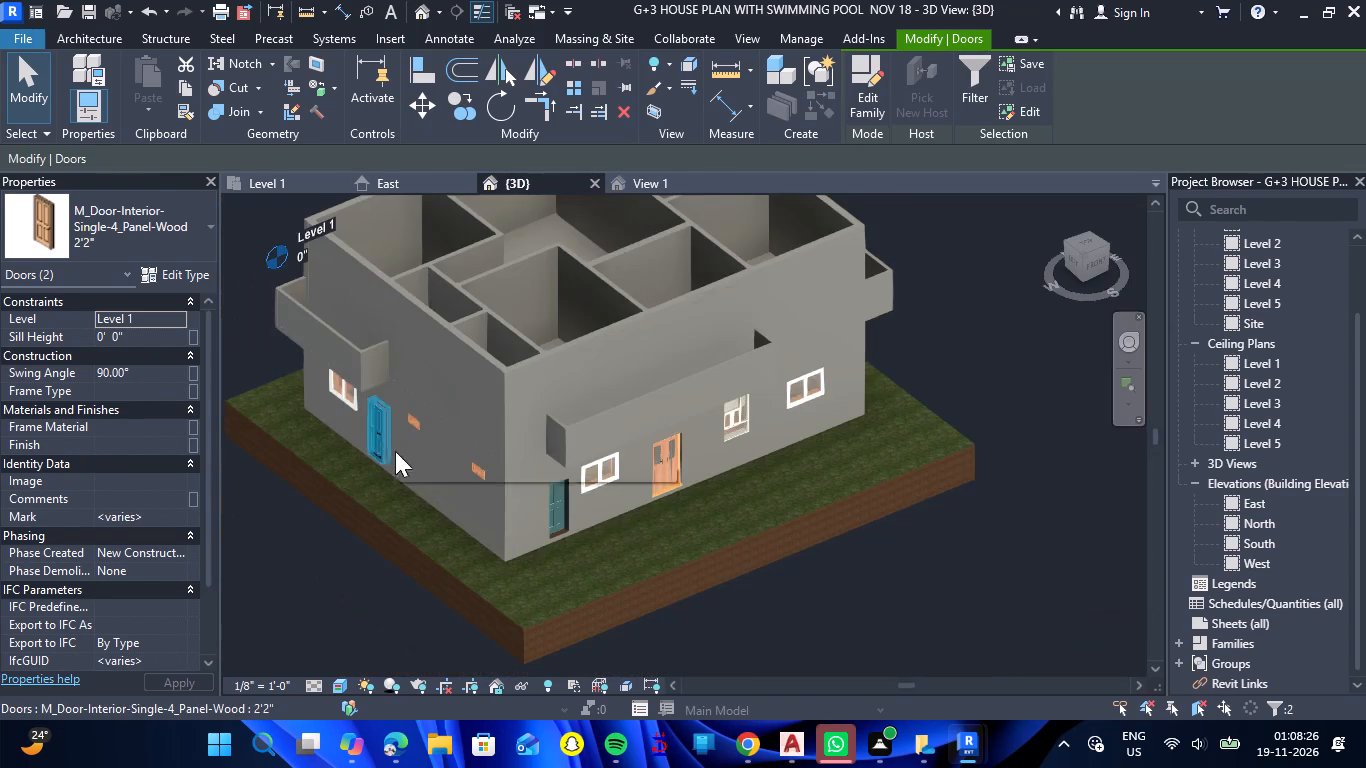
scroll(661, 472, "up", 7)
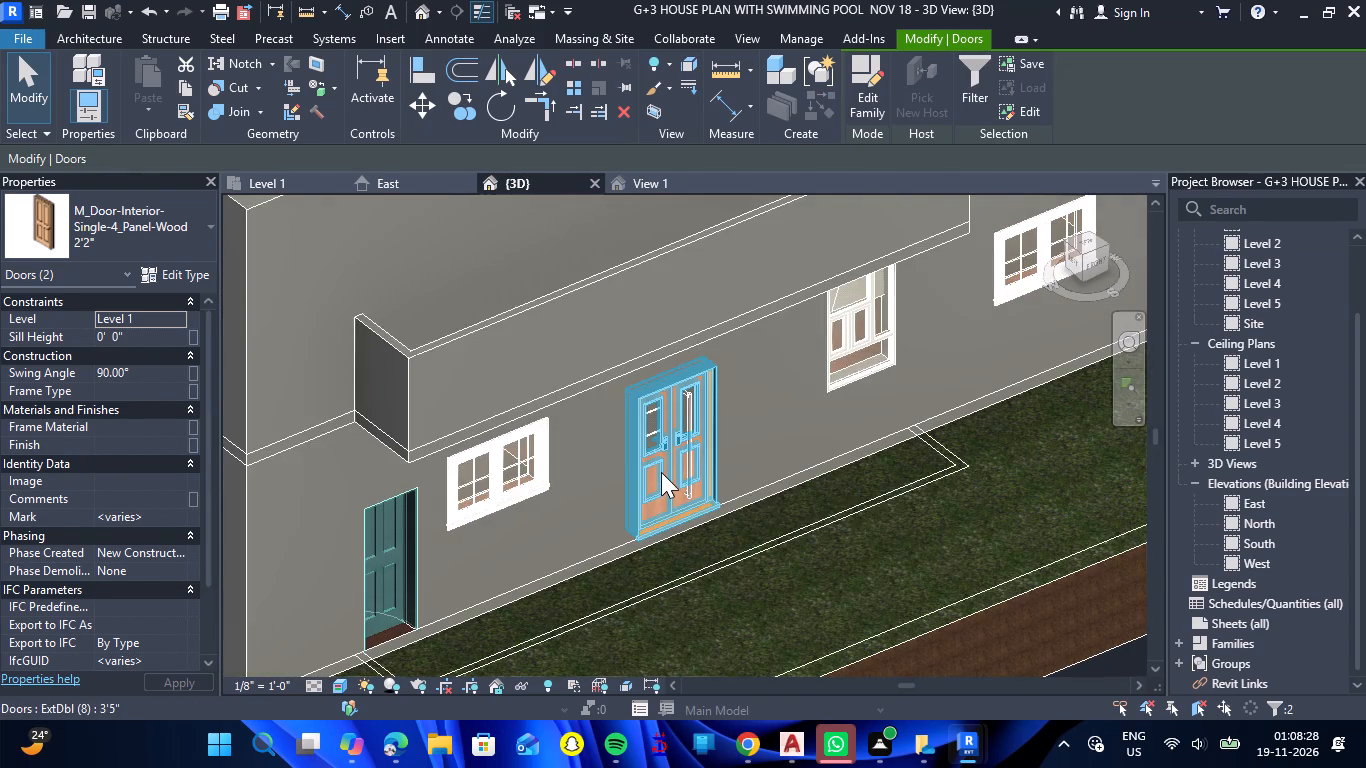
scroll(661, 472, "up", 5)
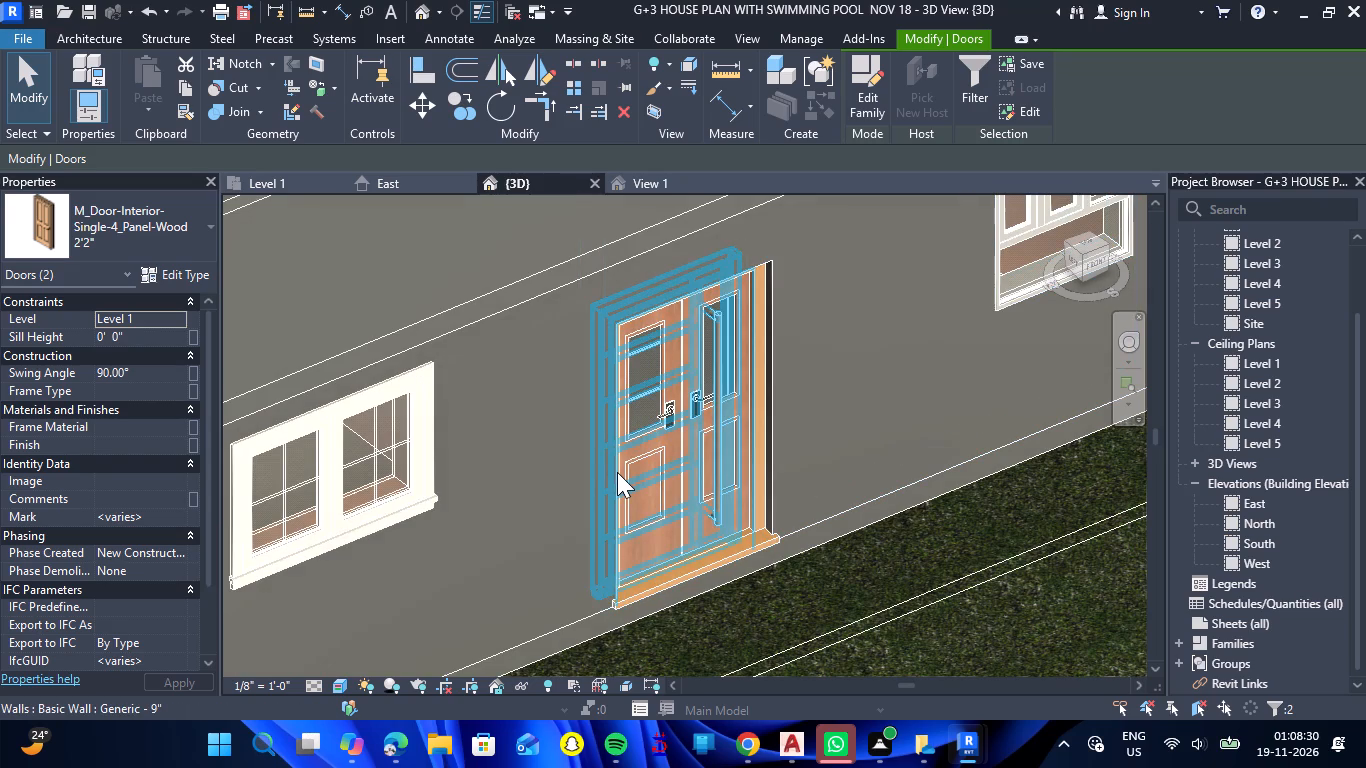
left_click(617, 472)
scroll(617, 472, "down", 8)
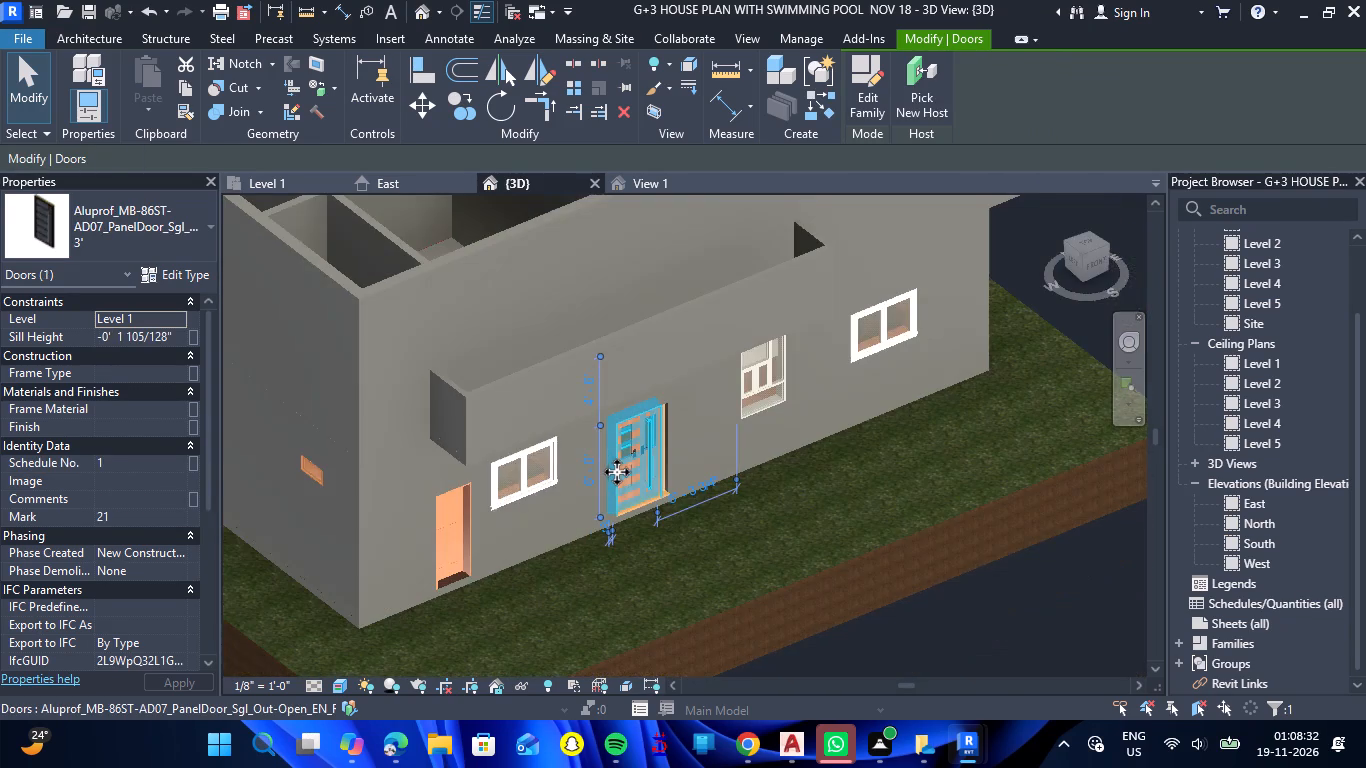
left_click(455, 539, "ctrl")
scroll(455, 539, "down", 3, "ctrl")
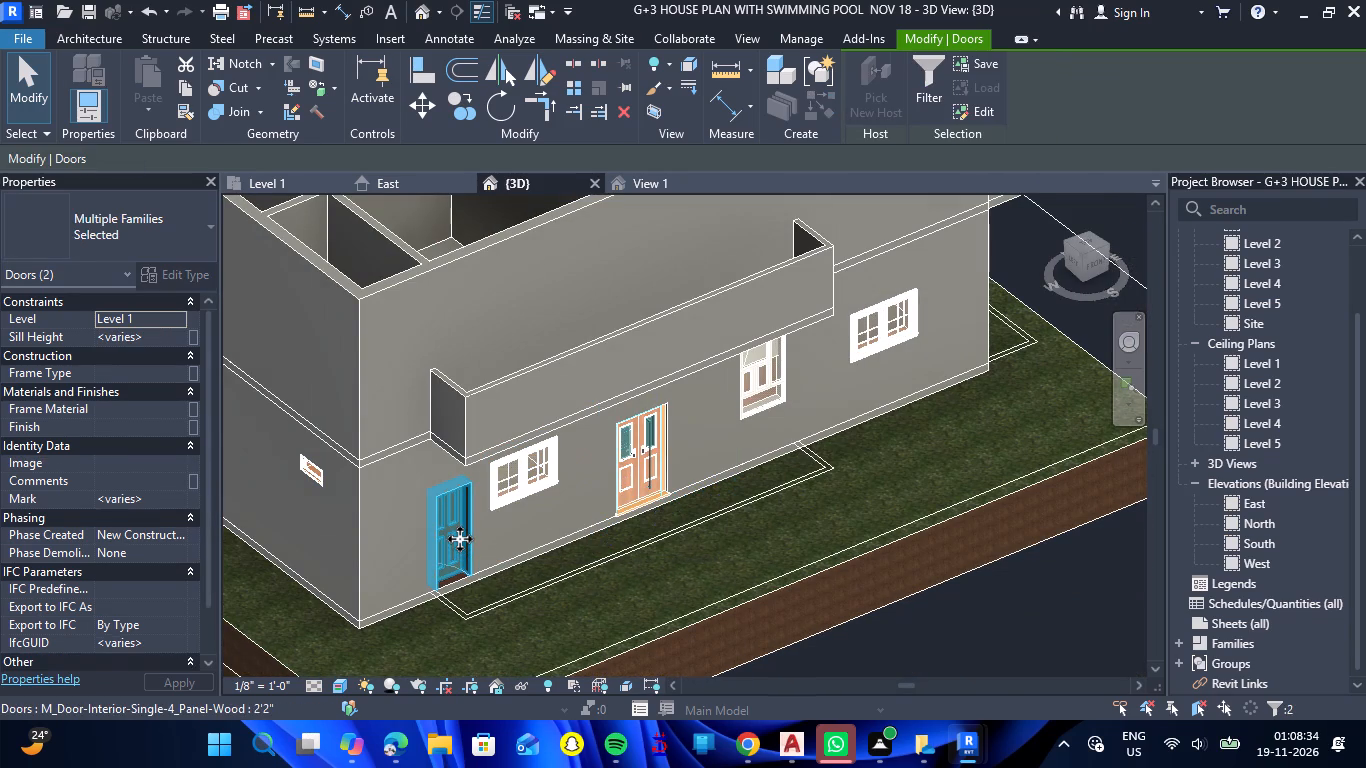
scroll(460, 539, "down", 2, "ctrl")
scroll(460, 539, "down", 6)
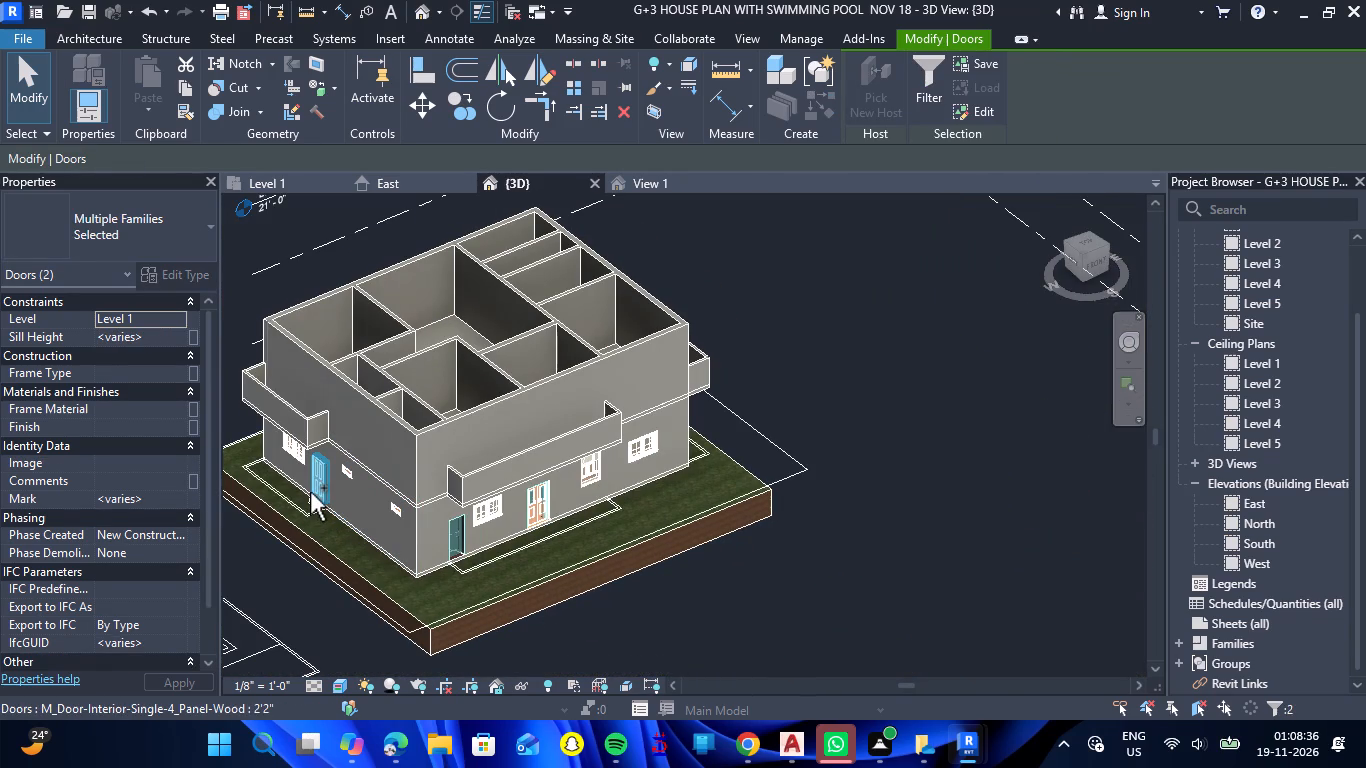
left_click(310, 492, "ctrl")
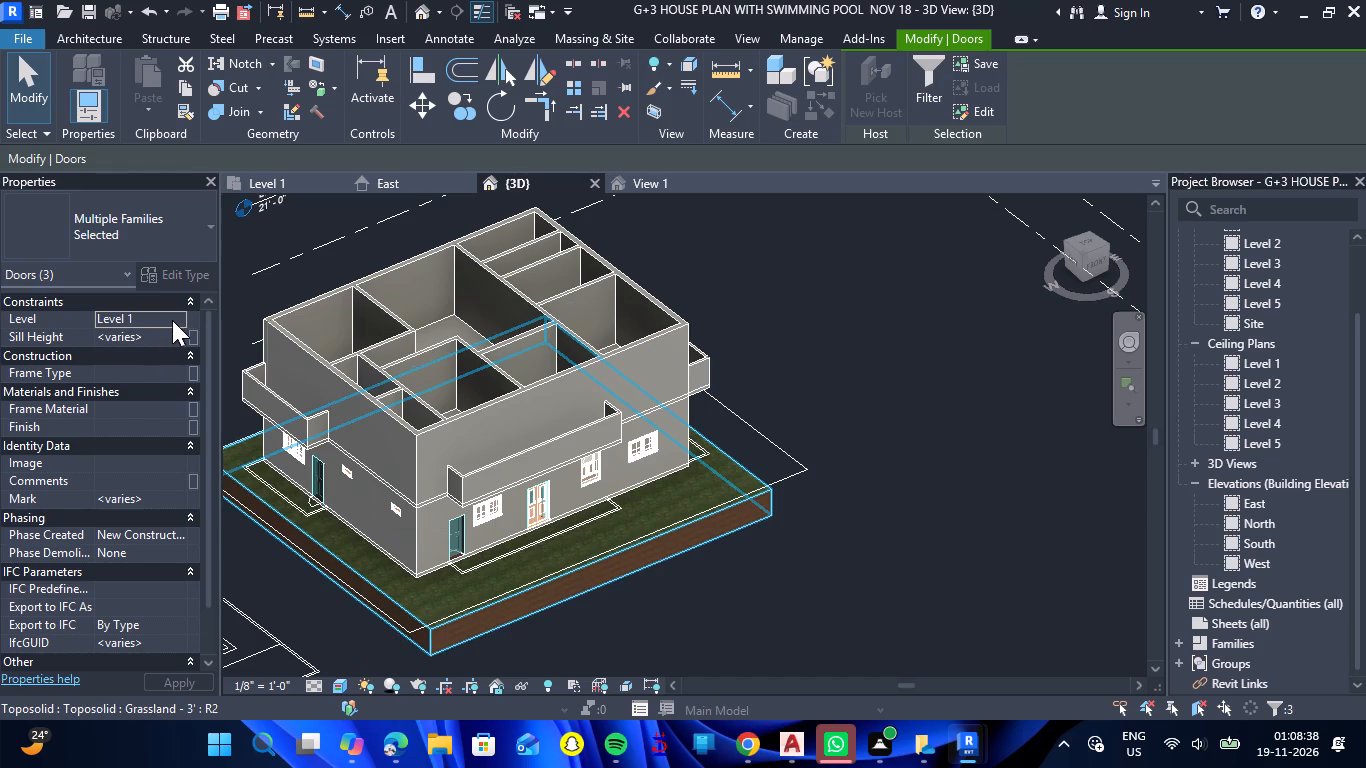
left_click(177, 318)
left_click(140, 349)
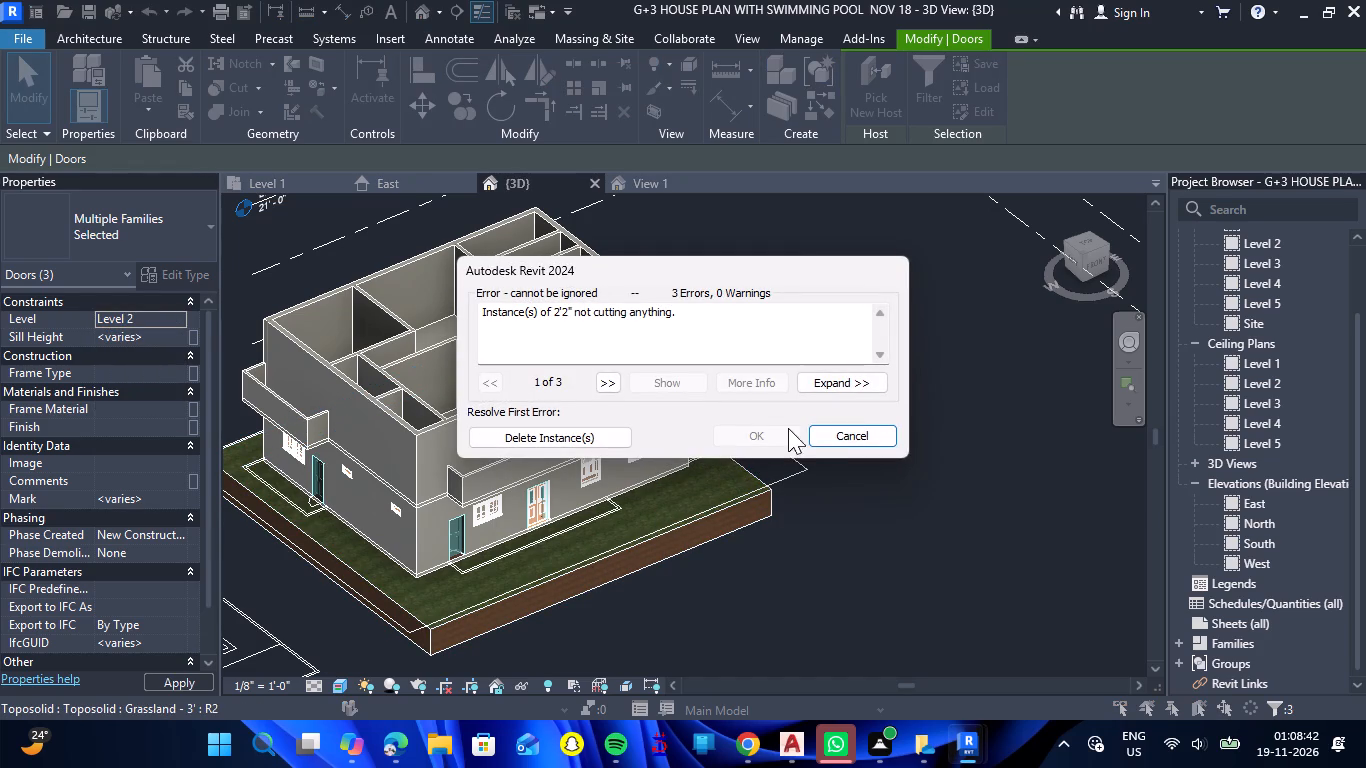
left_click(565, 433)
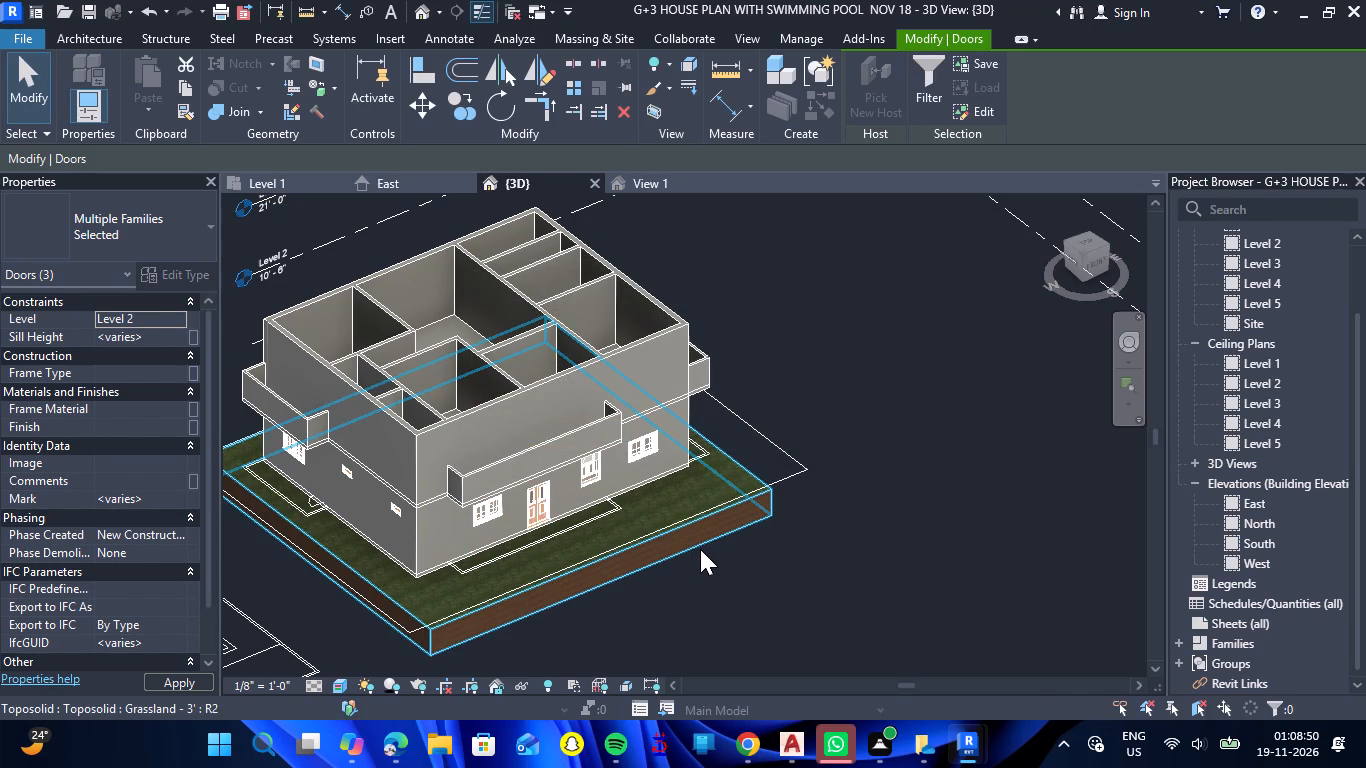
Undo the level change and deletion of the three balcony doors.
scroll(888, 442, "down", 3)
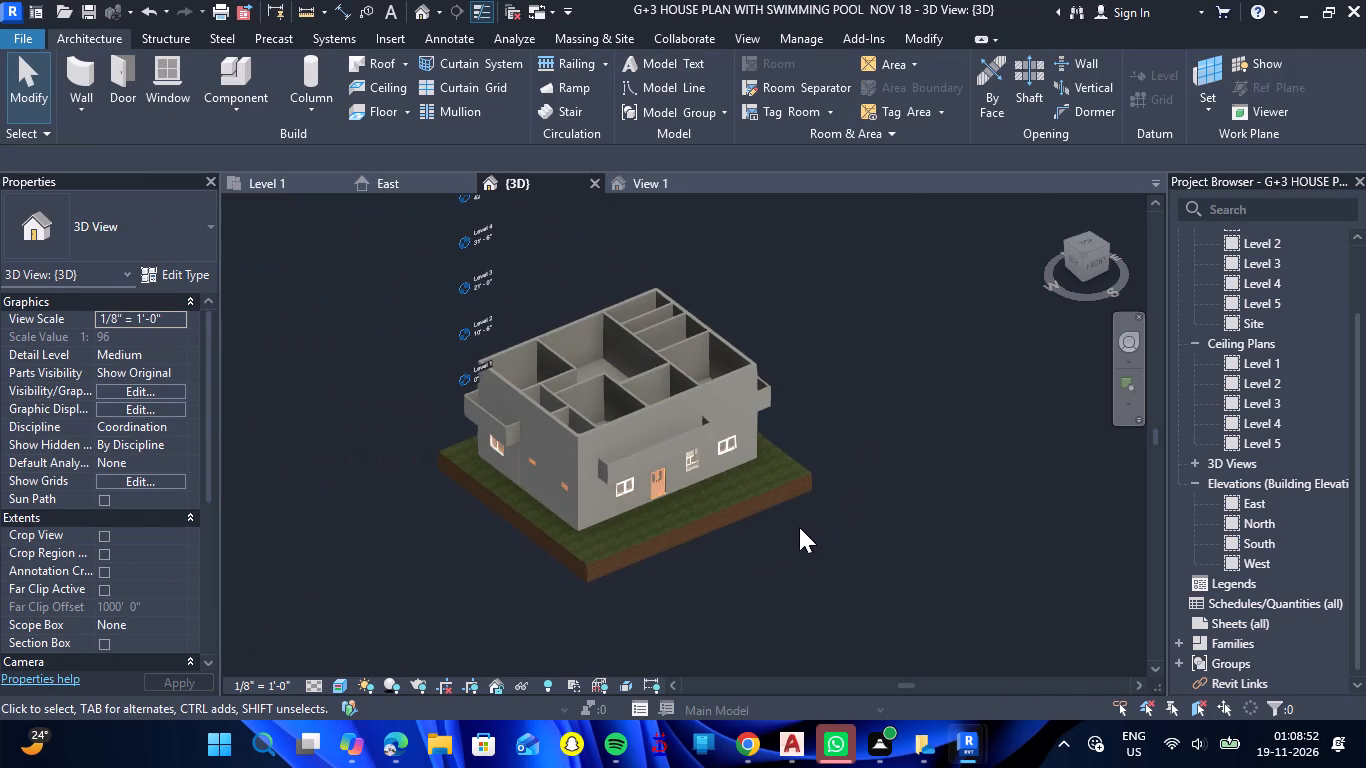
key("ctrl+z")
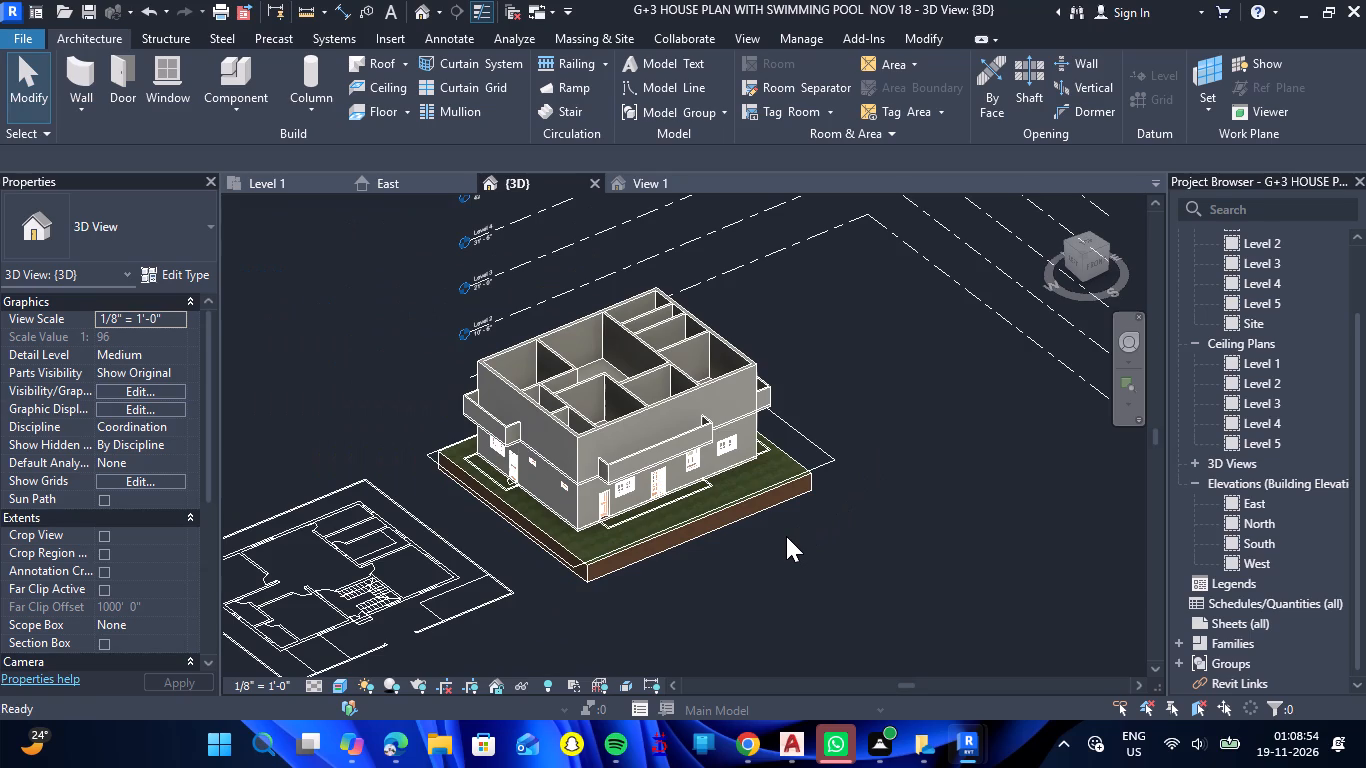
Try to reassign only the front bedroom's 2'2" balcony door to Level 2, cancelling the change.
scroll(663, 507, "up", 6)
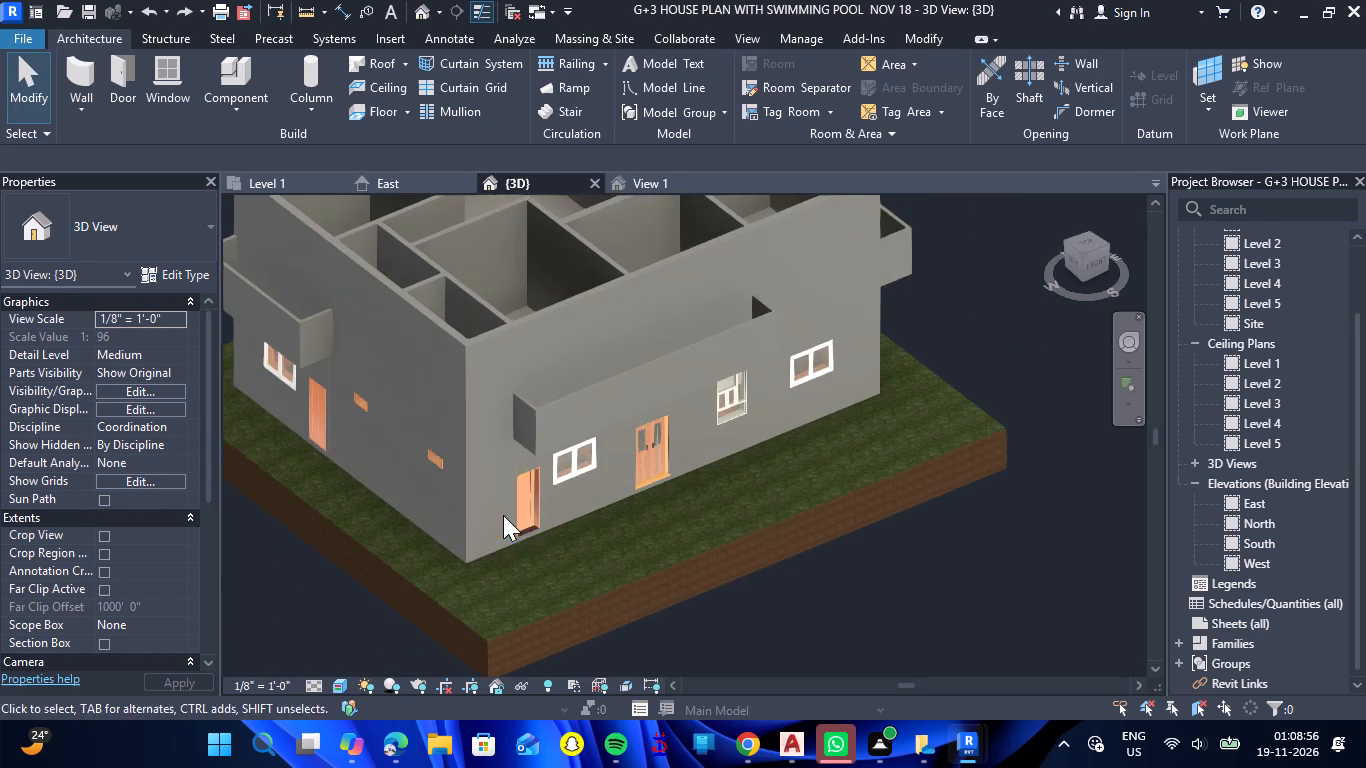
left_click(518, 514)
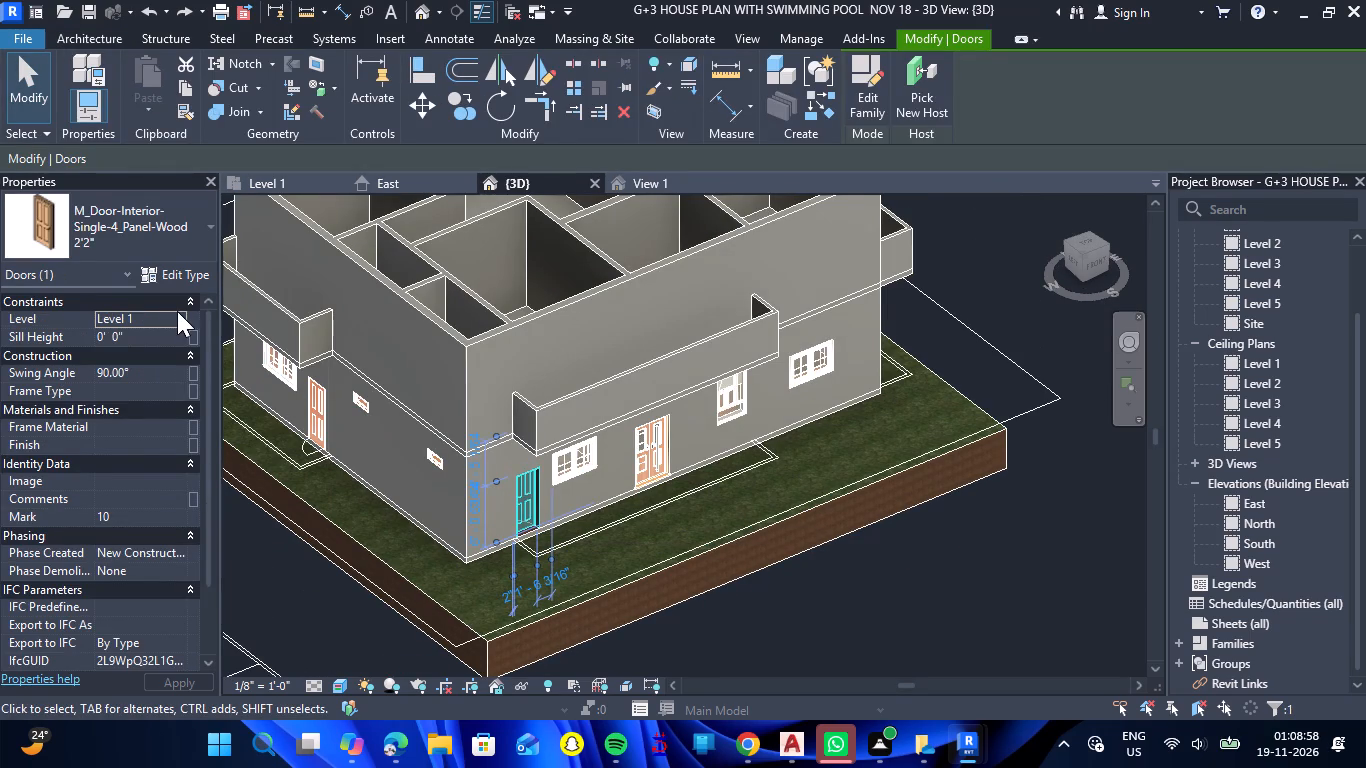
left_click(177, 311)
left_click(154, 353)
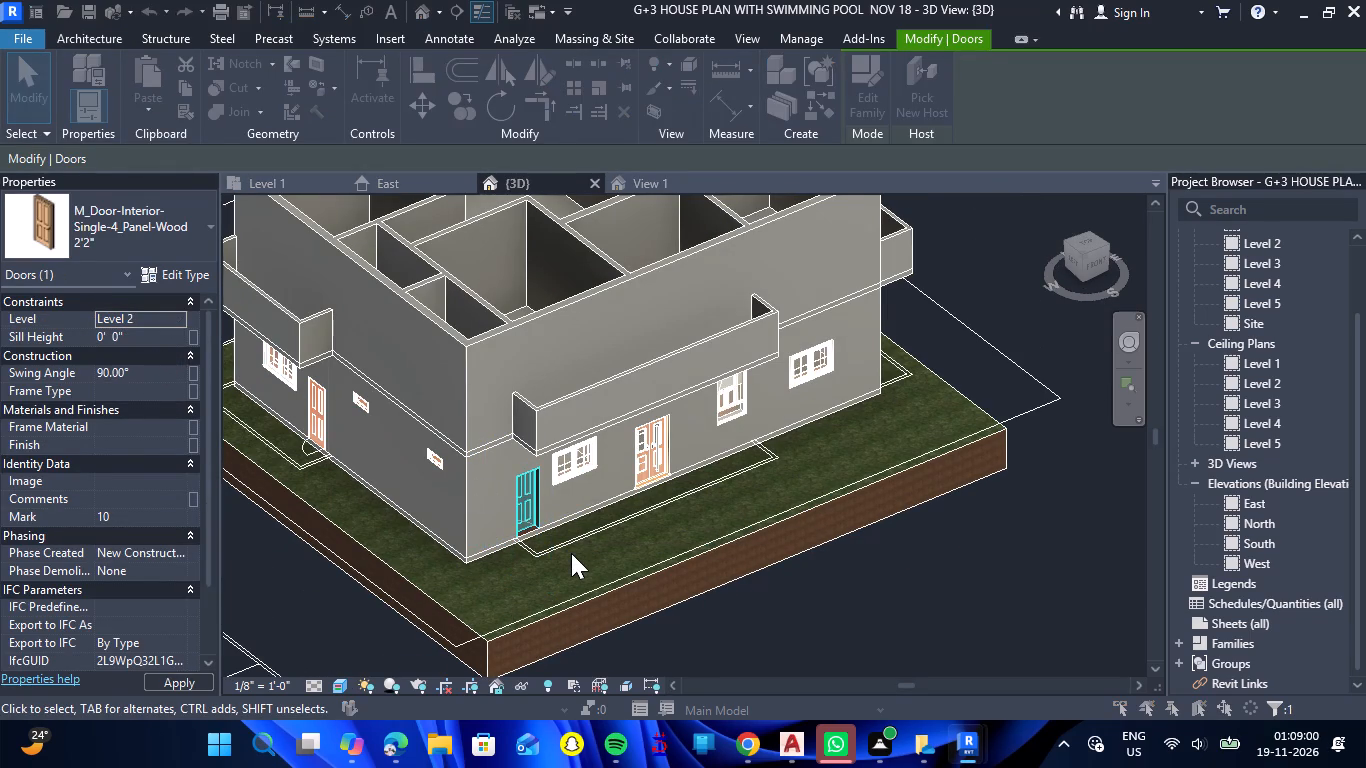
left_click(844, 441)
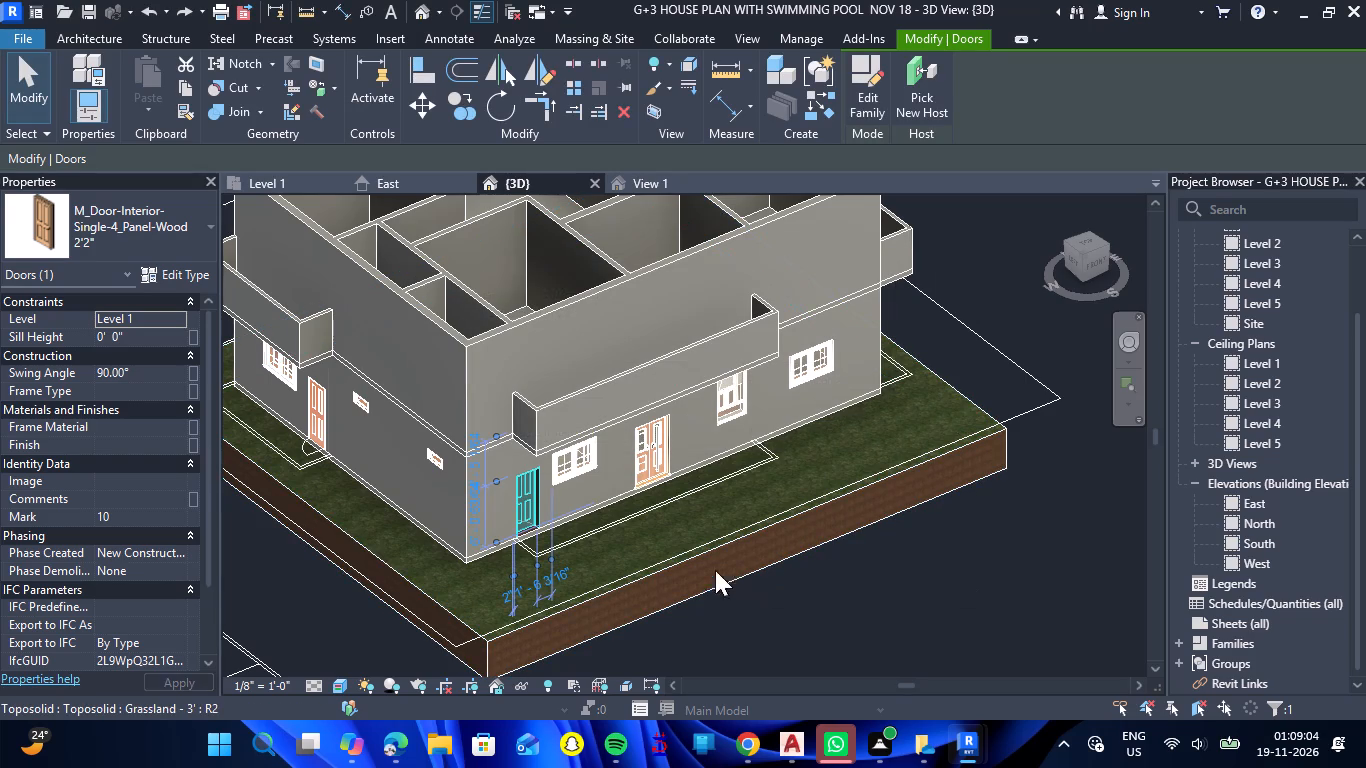
Undo the recent door edits one after another, back through the orientation changes of the front bedroom and side bedroom balcony doors.
scroll(741, 447, "down", 3)
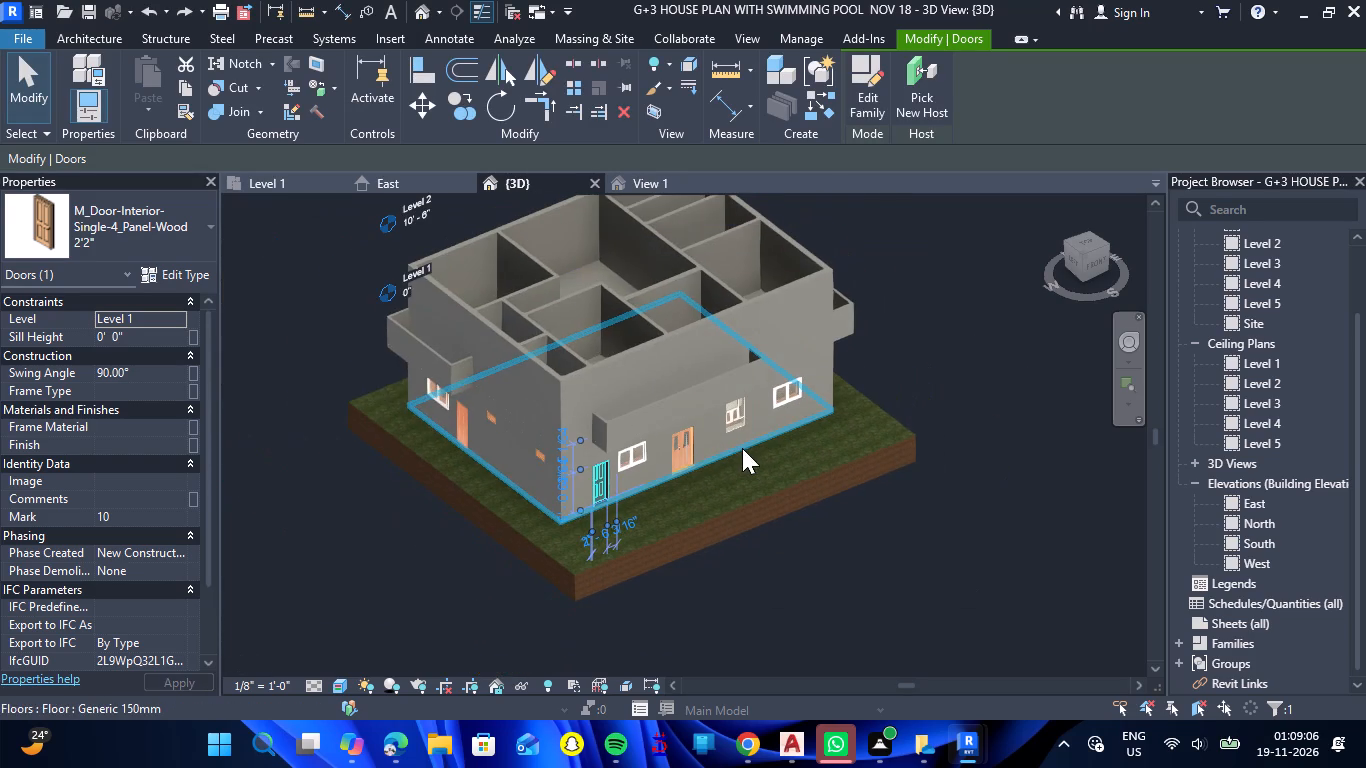
key("ctrl+z")
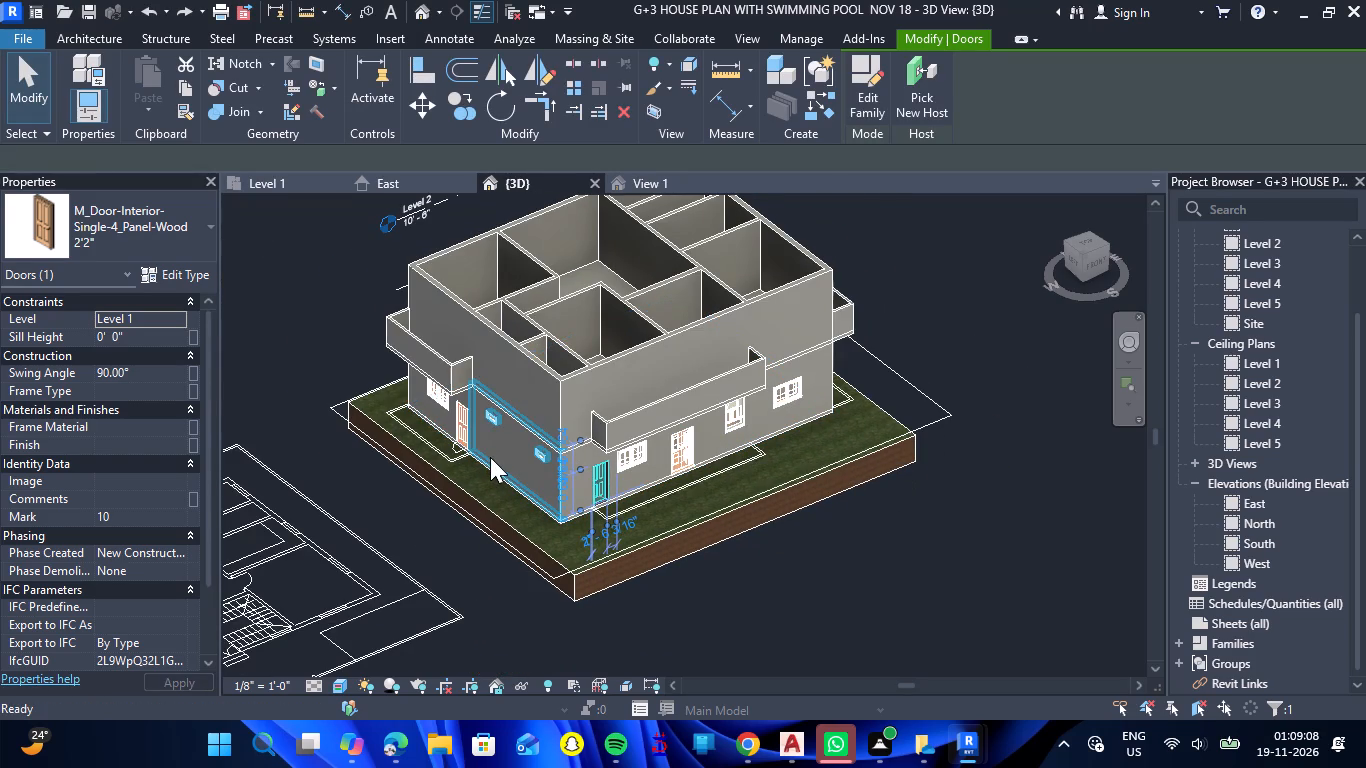
key("ctrl+z")
key("ctrl+z")
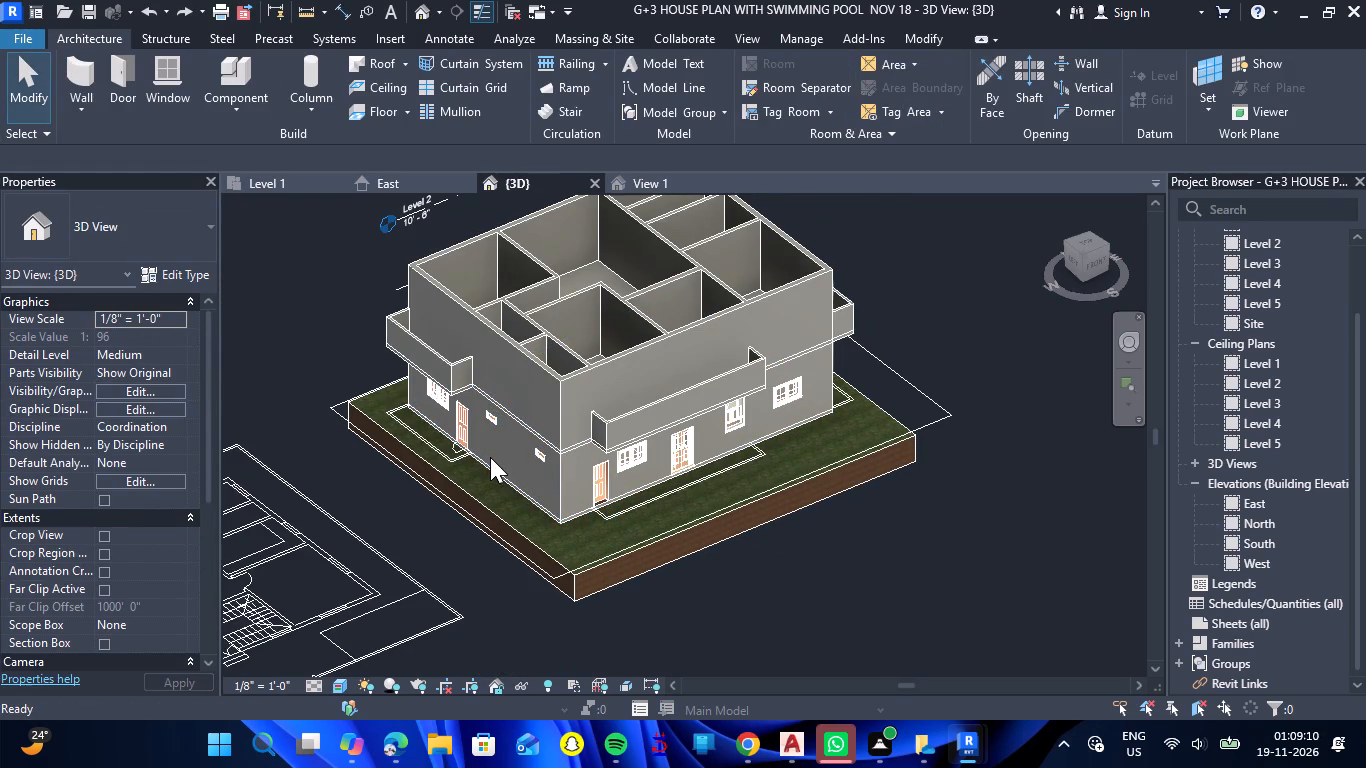
key("ctrl+z")
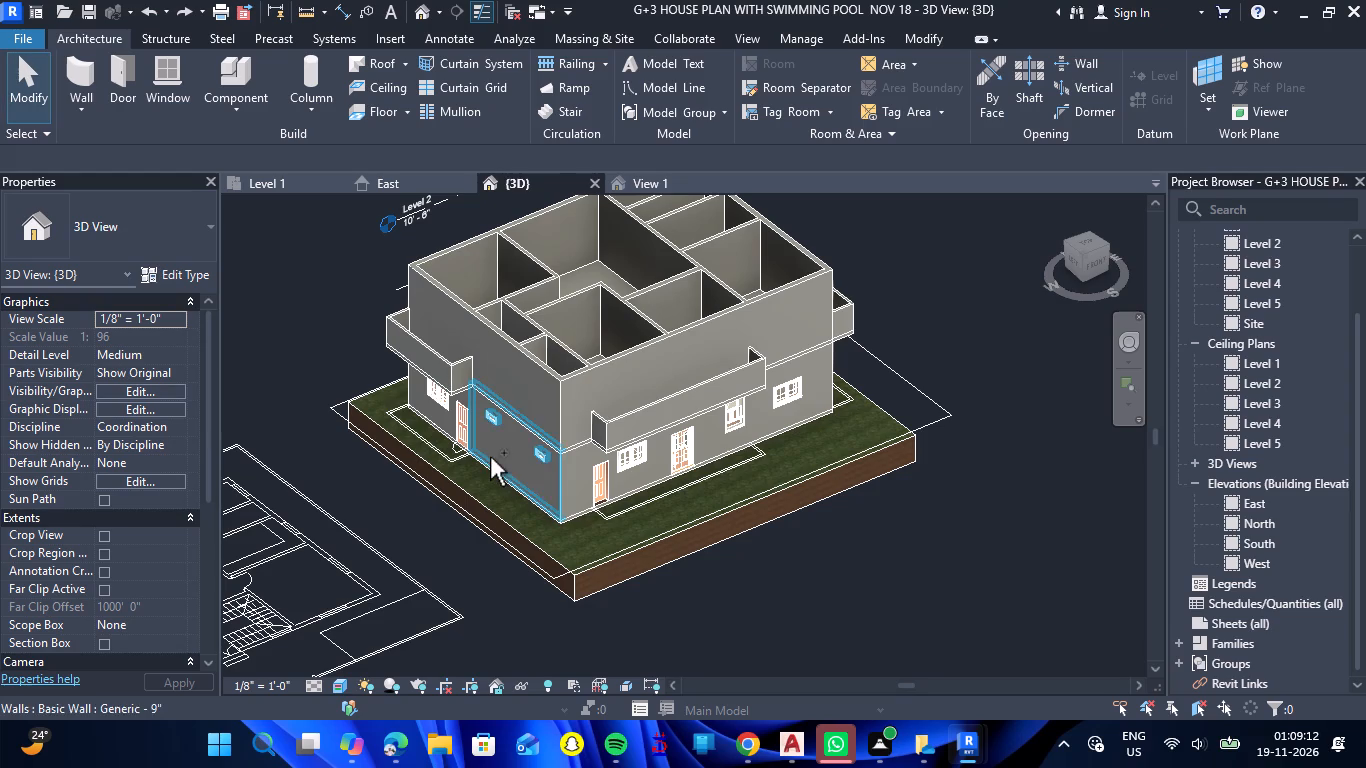
key("ctrl+z")
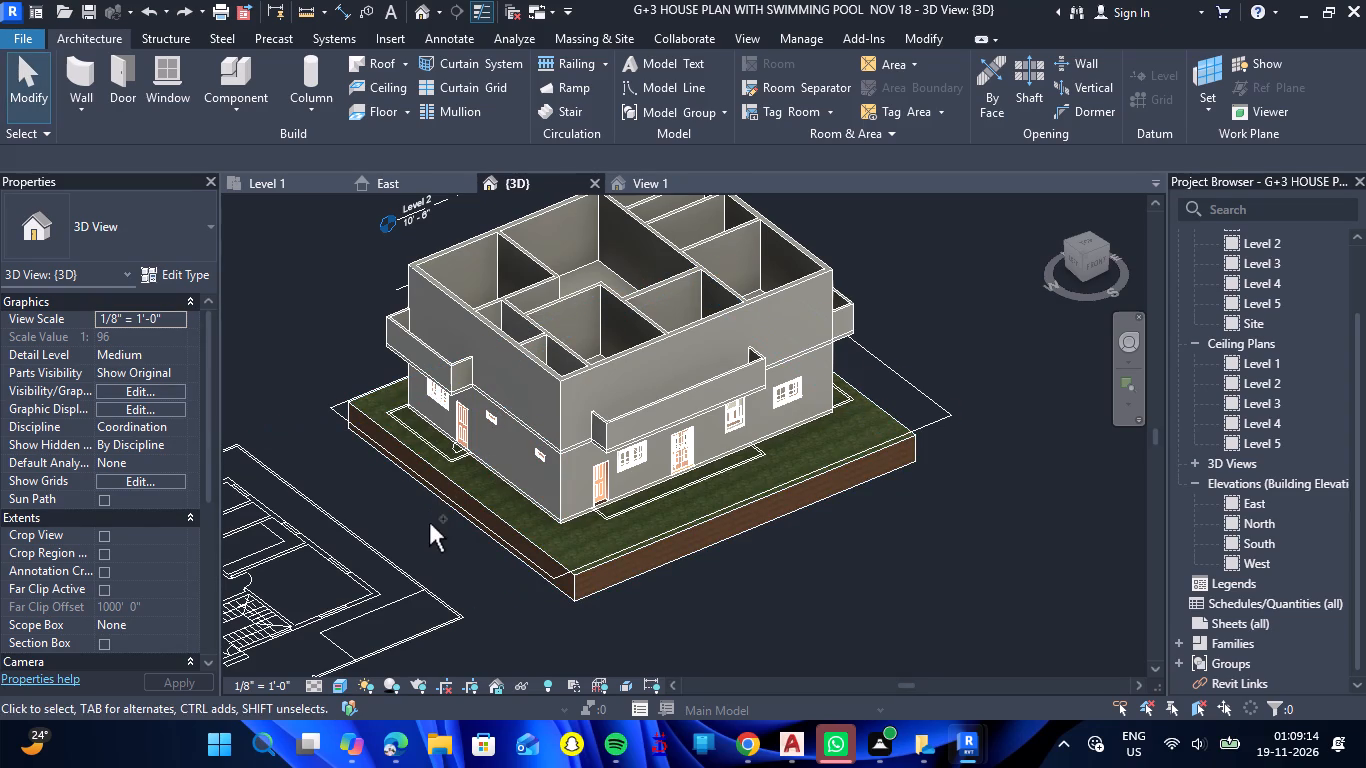
key("ctrl+z")
key("ctrl+z")
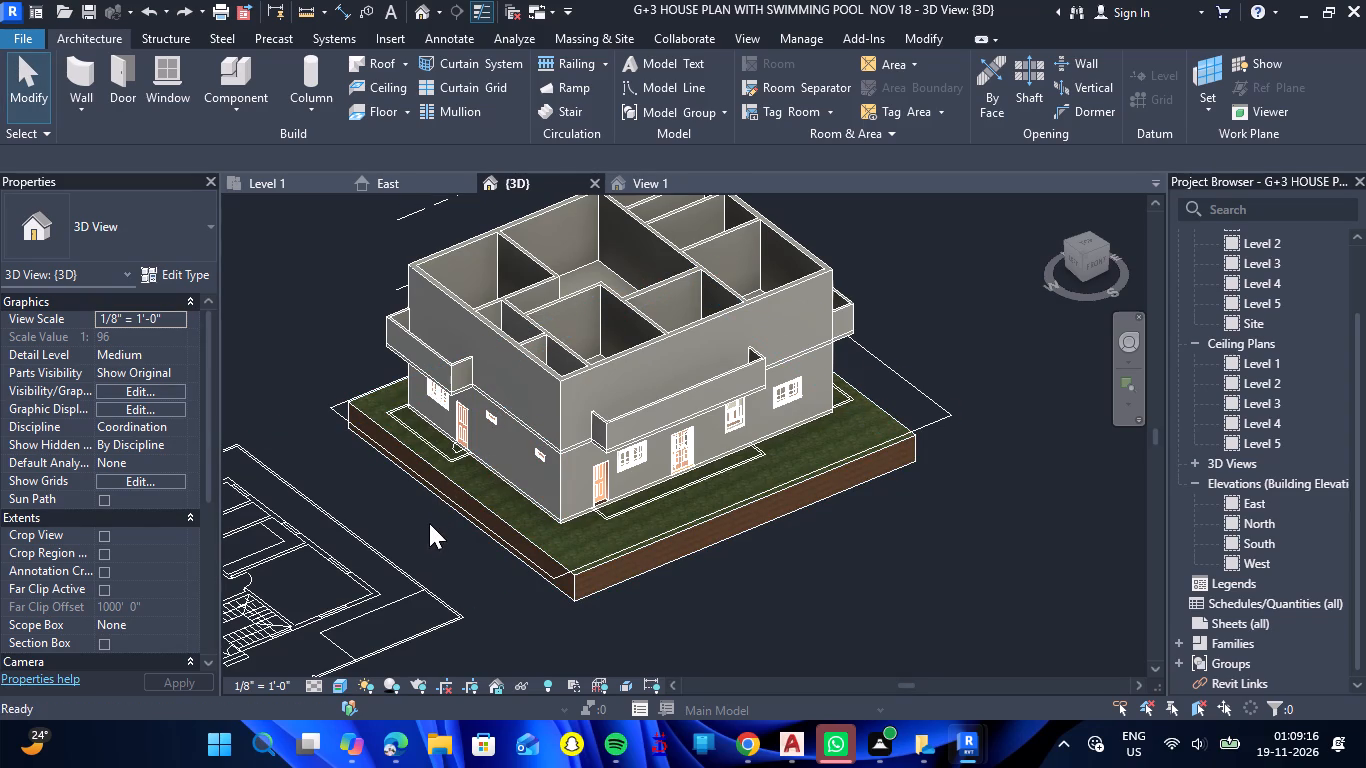
key("ctrl+z")
key("ctrl+z")
key("ctrl+z")
key("ctrl+z")
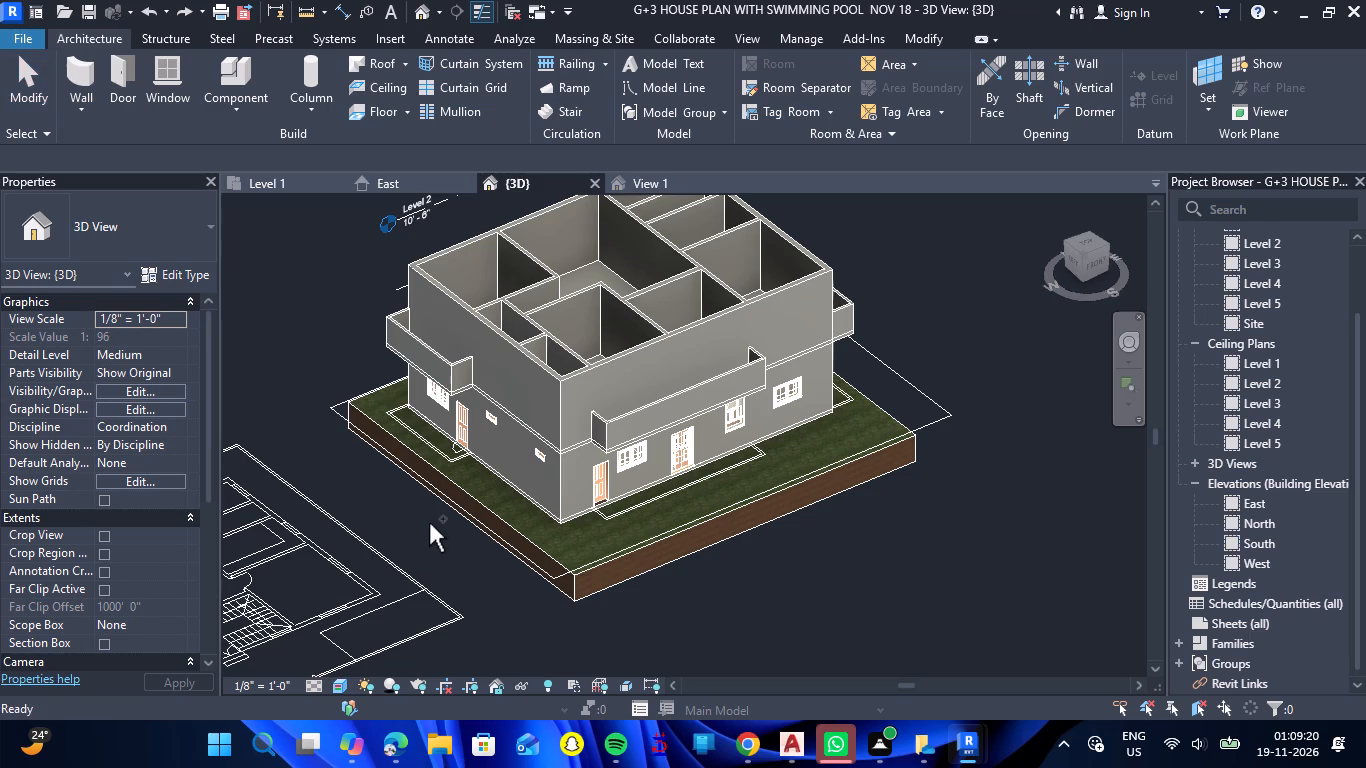
key("ctrl+z")
key("ctrl+z")
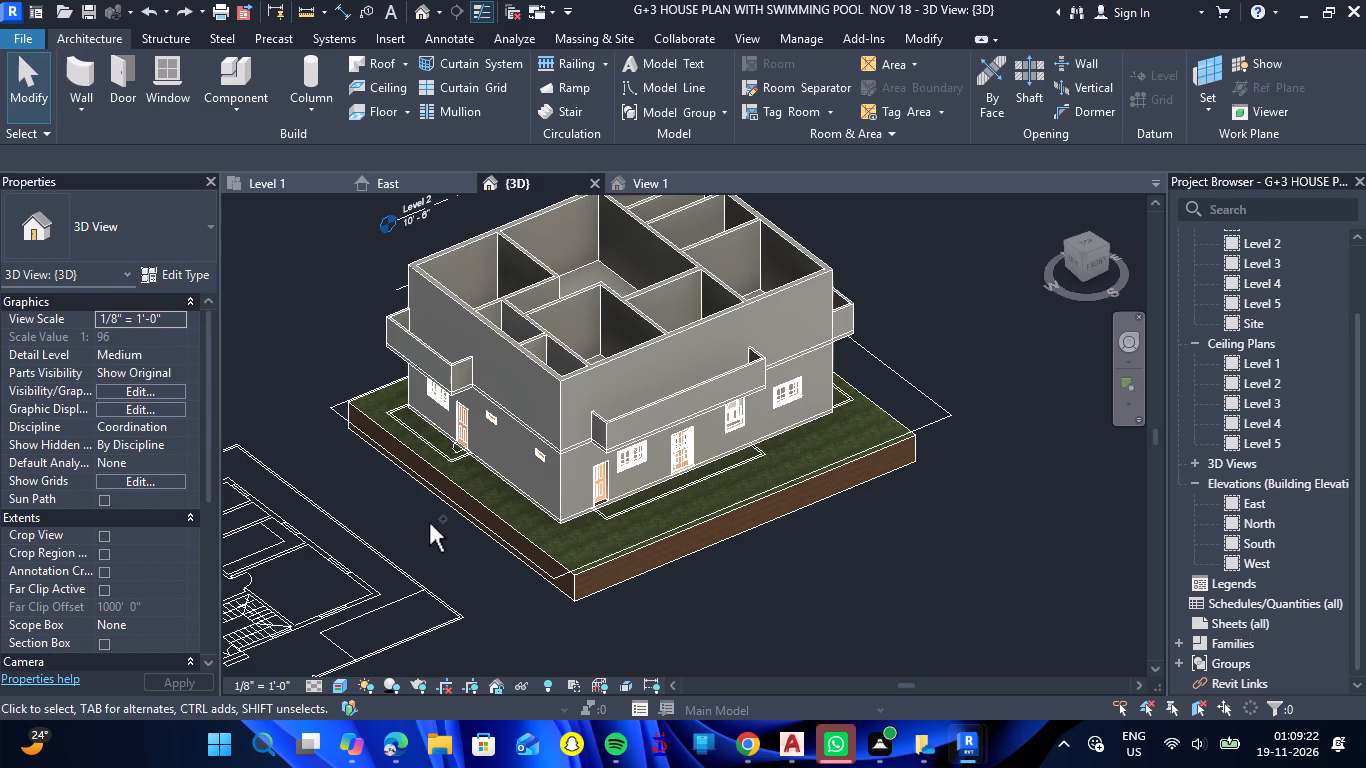
key("ctrl+z")
key("ctrl+z")
key("ctrl+z")
key("ctrl+z")
key("ctrl+z")
key("ctrl+z")
key("ctrl+z")
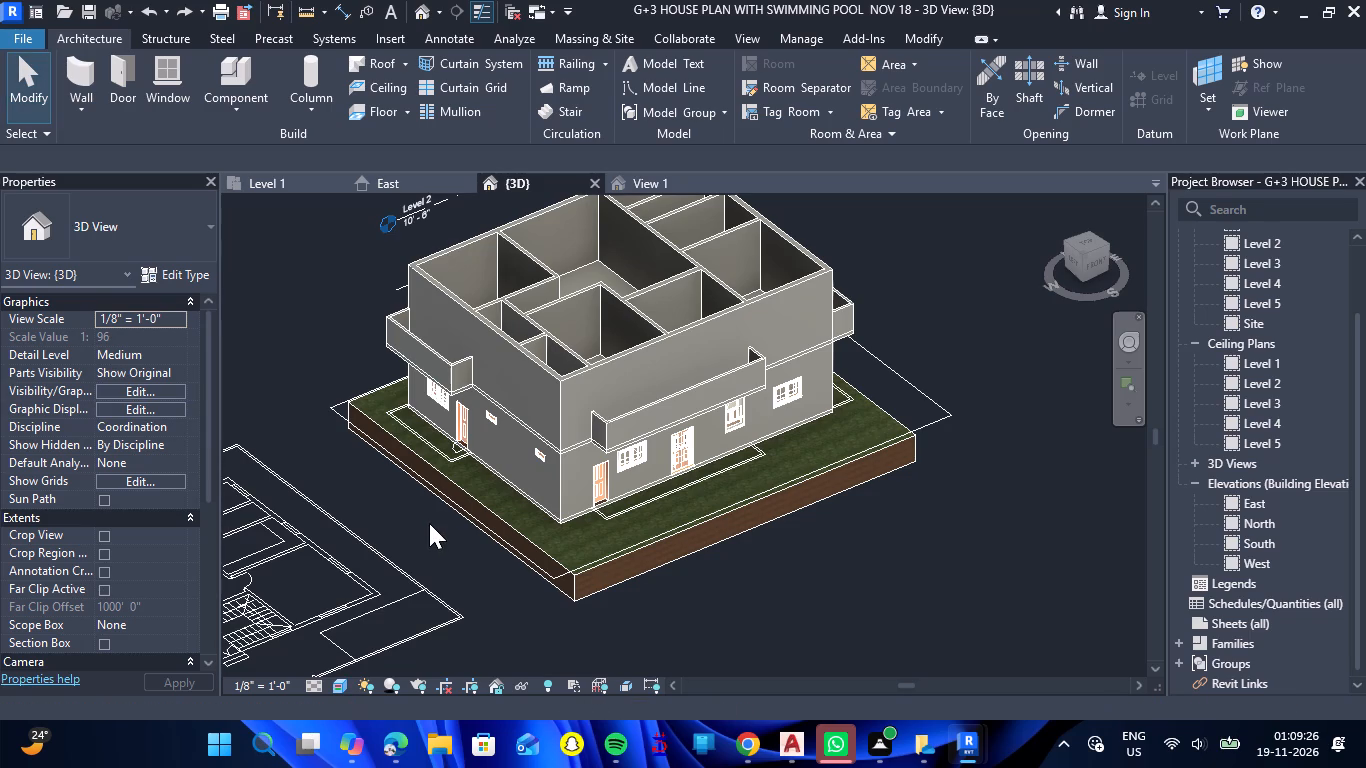
key("ctrl+z")
key("ctrl+z")
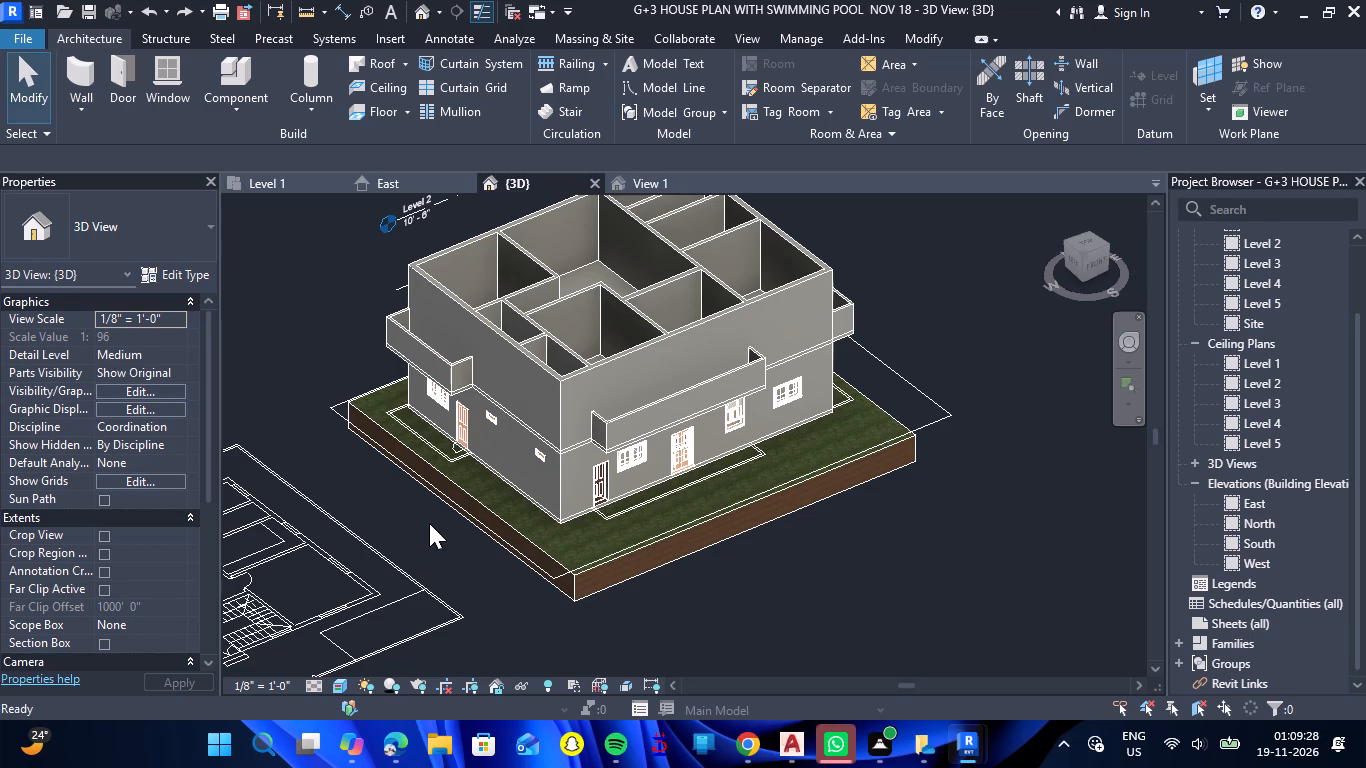
key("ctrl+z")
key("ctrl+z")
key("ctrl+z")
key("ctrl+z")
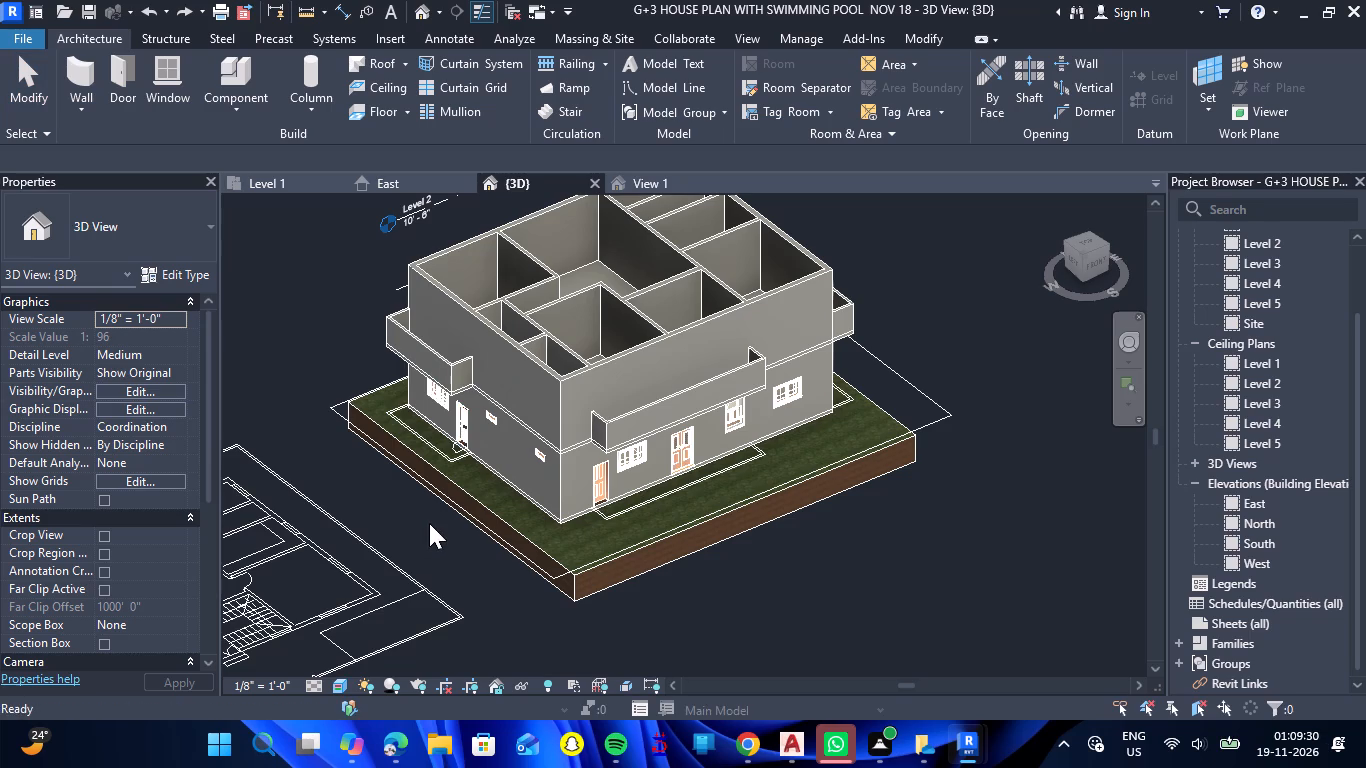
key("ctrl+z")
key("ctrl+z")
key("ctrl+z")
key("ctrl+z")
key("ctrl+z")
key("ctrl+z")
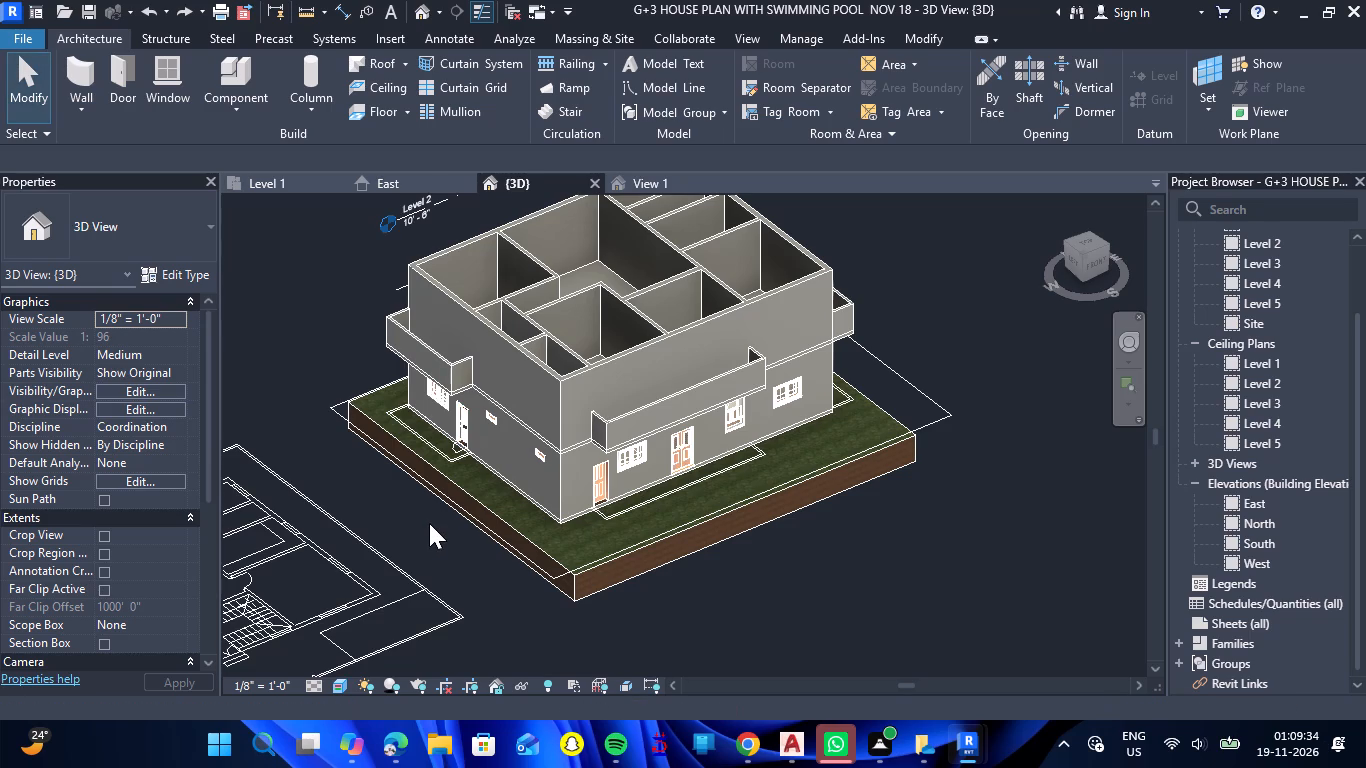
key("ctrl+z")
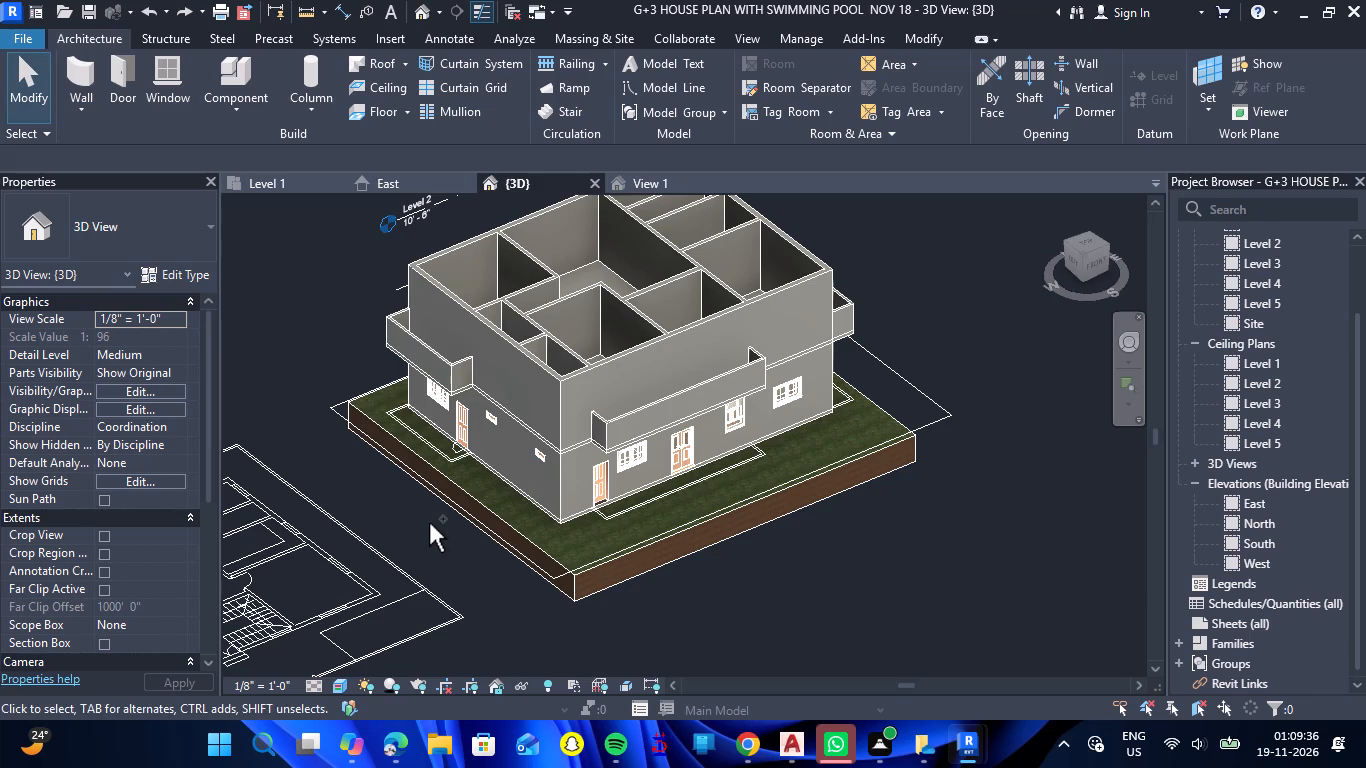
Undo the placement of the side bedroom's balcony door and the front bedroom's balcony door.
key("ctrl+z")
key("ctrl+z")
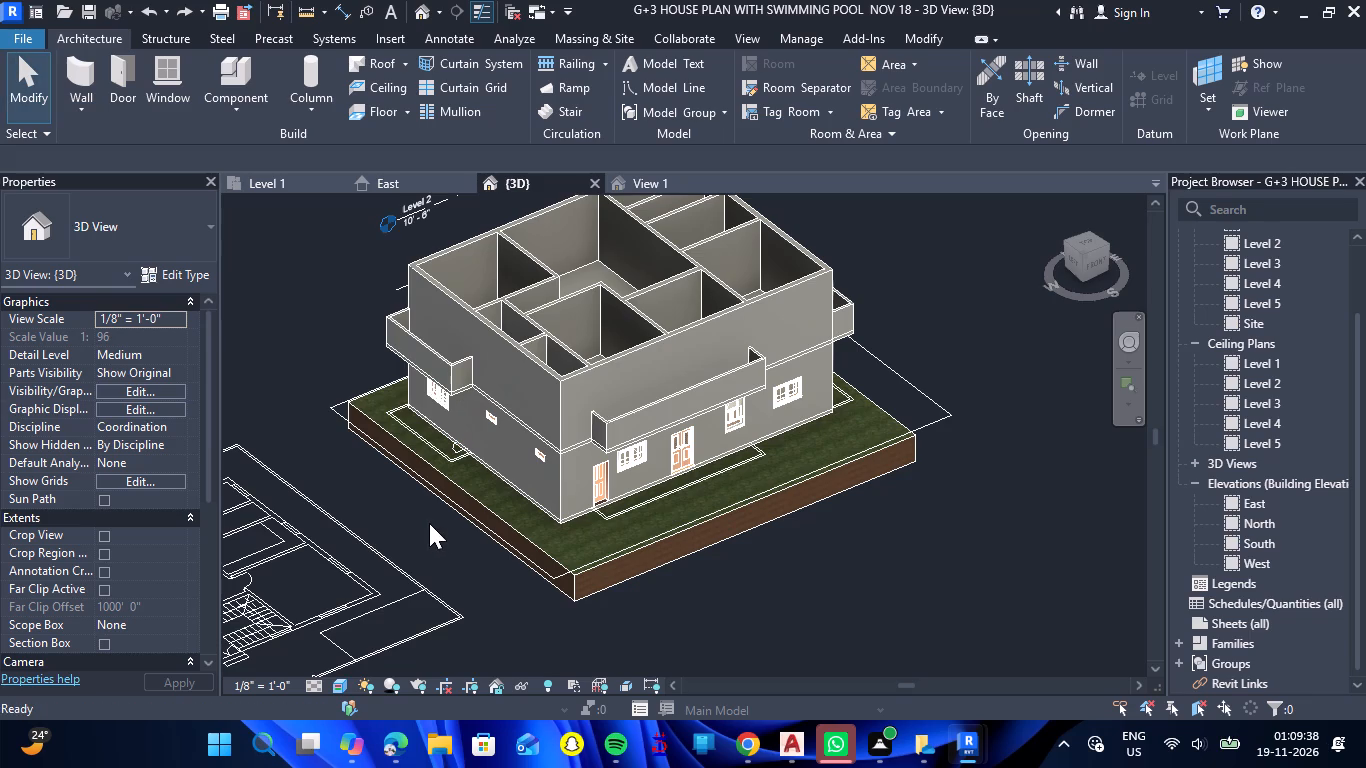
key("ctrl+z")
key("ctrl+z")
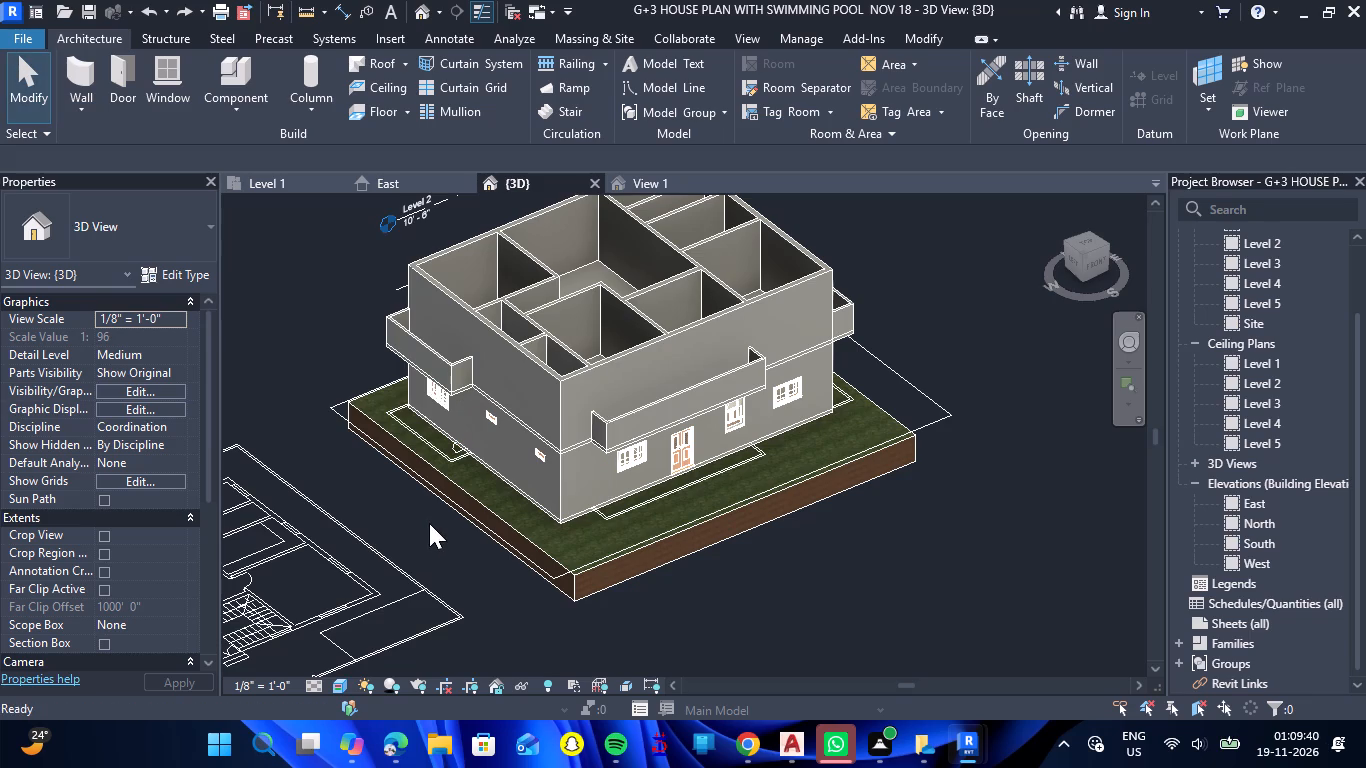
key("ctrl+z")
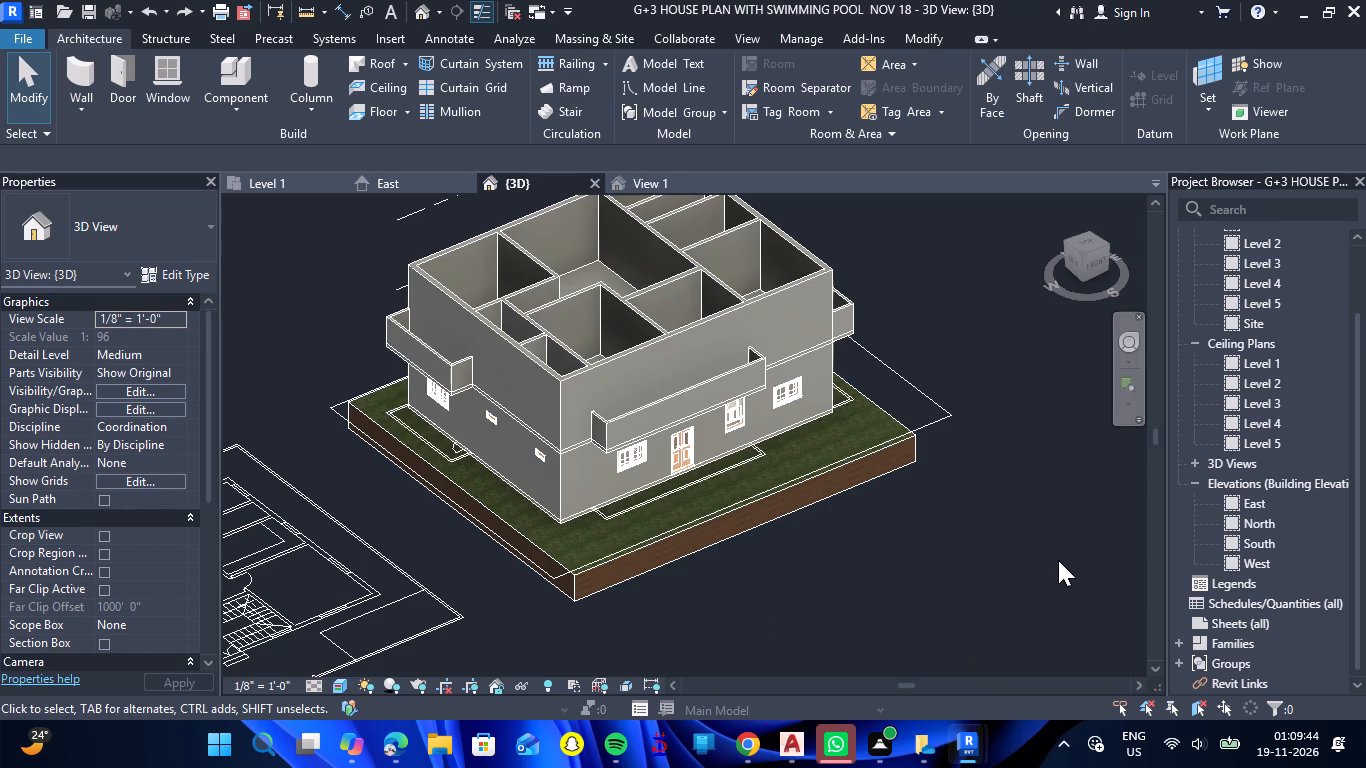
Inspect the staircase and kitchen-side facades, undoing the last few remaining edits.
left_click_drag(1024, 525, 762, 480, "shift")
right_click_drag(1024, 525, 762, 480, "shift")
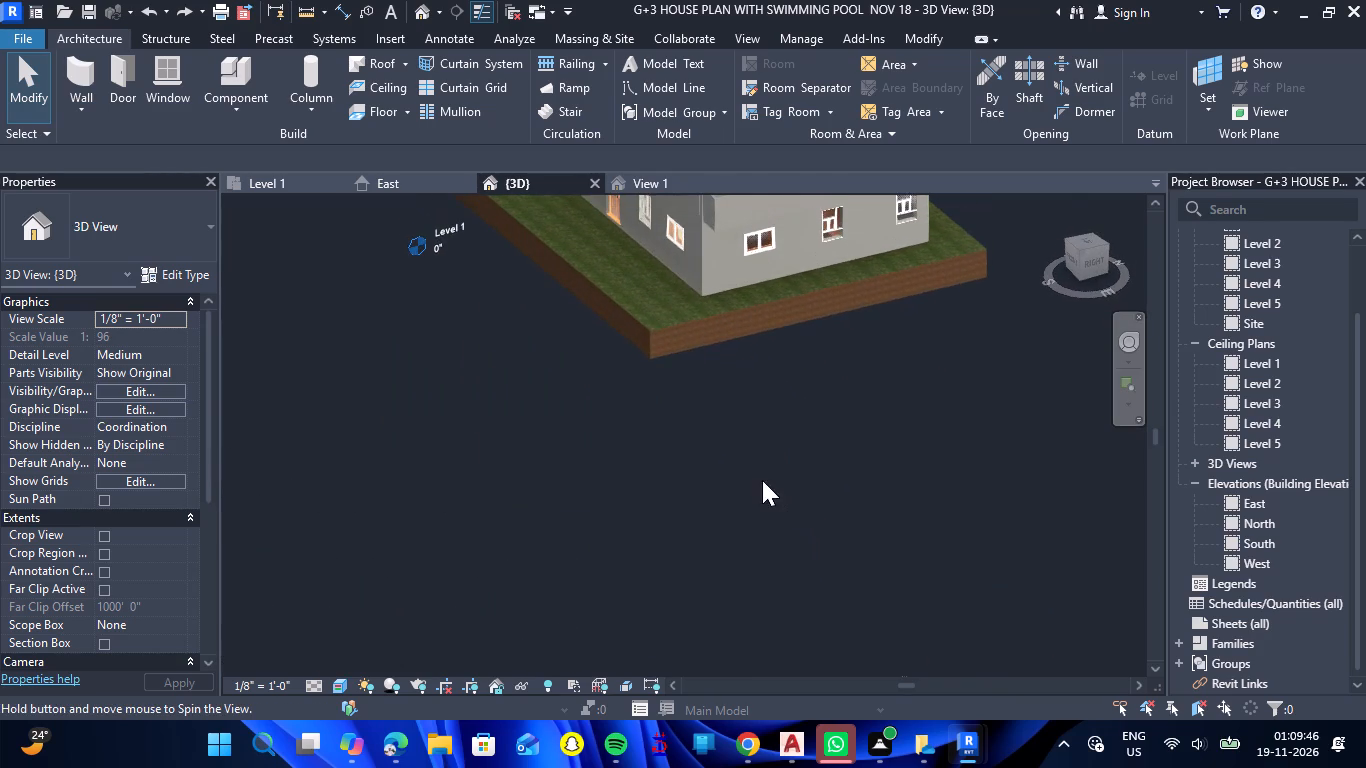
scroll(811, 499, "down", 4)
scroll(753, 246, "up", 4)
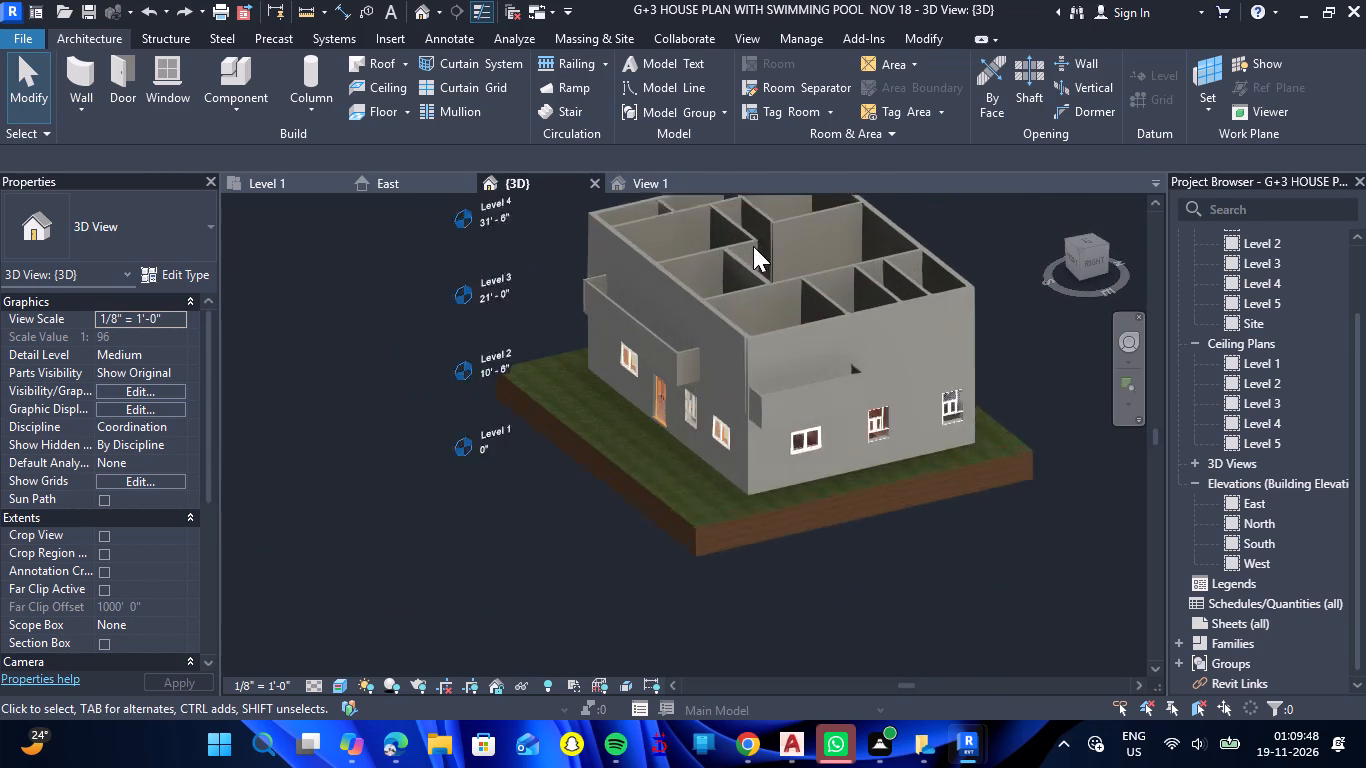
scroll(753, 246, "up", 2)
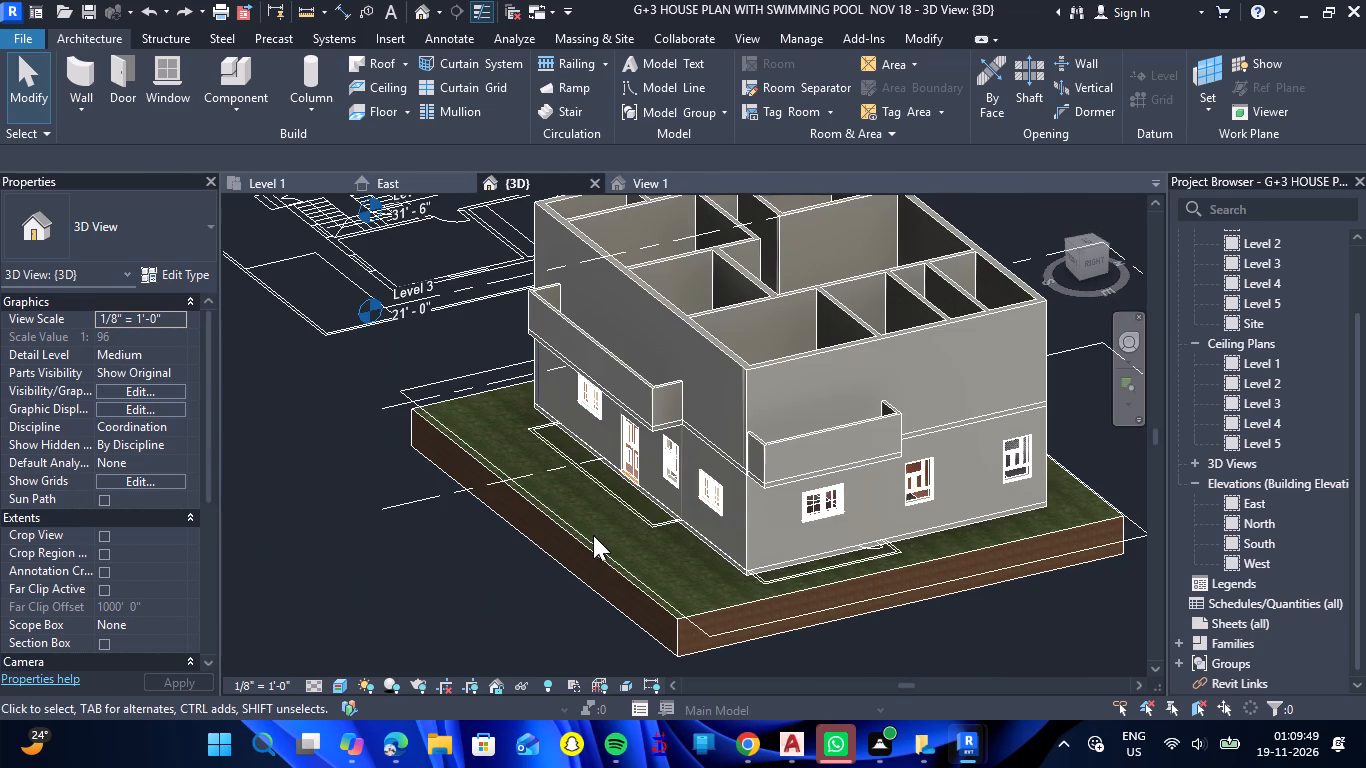
scroll(599, 532, "up", 2)
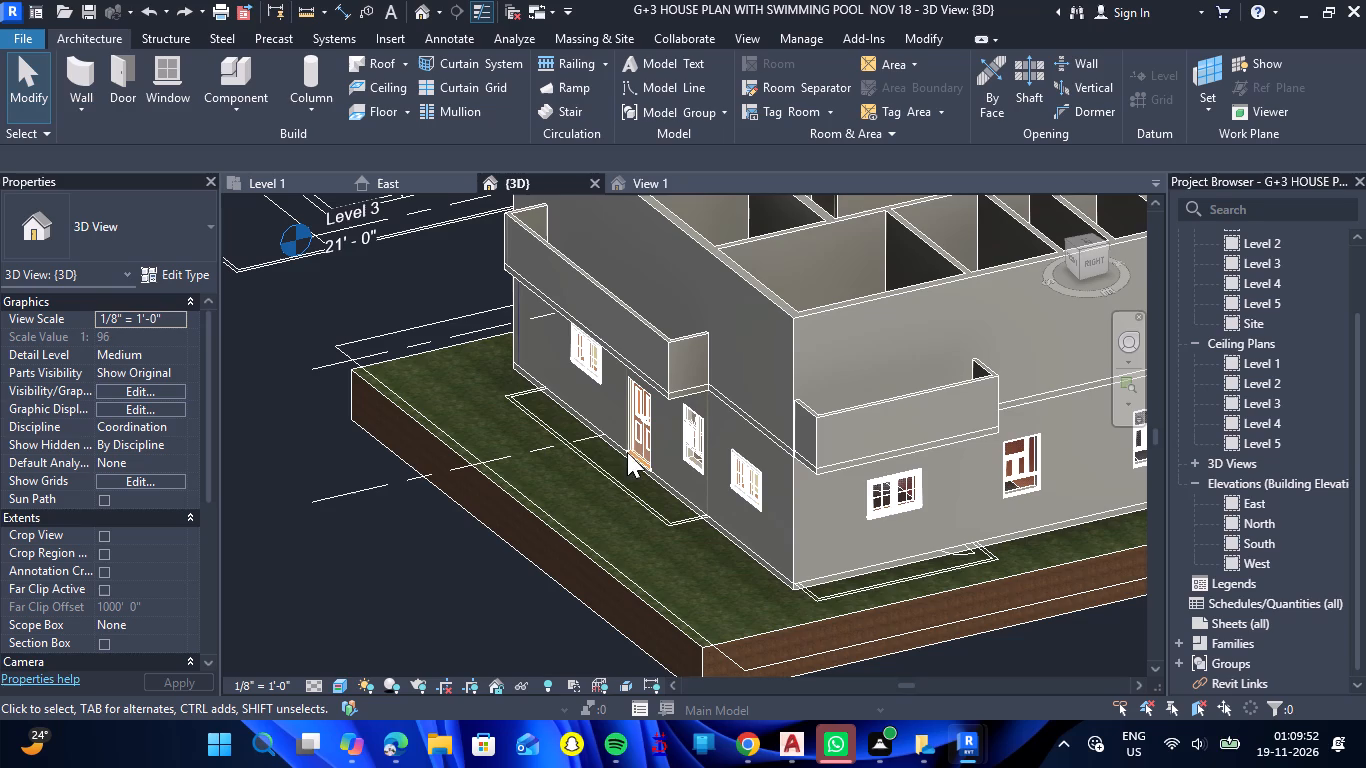
key("ctrl+z")
scroll(602, 524, "down", 4)
key("ctrl+z")
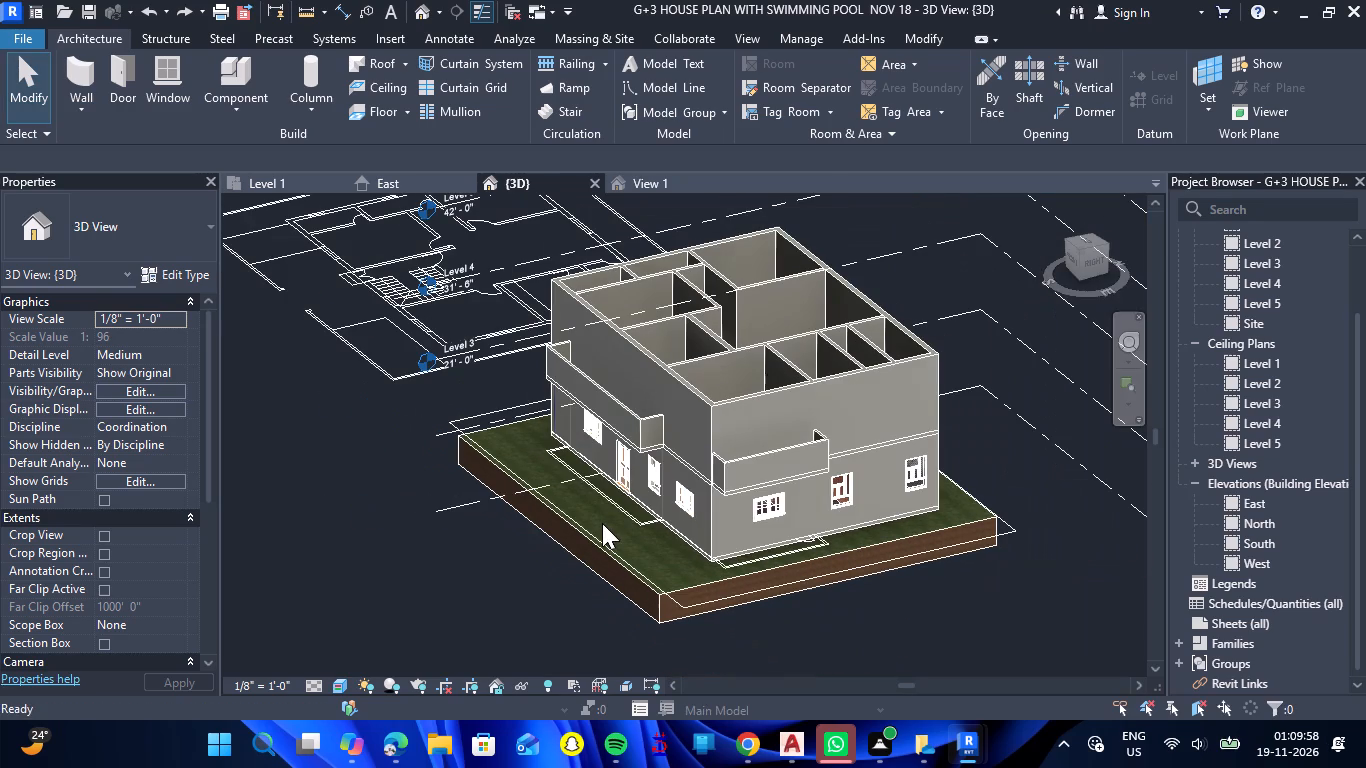
key("ctrl+z")
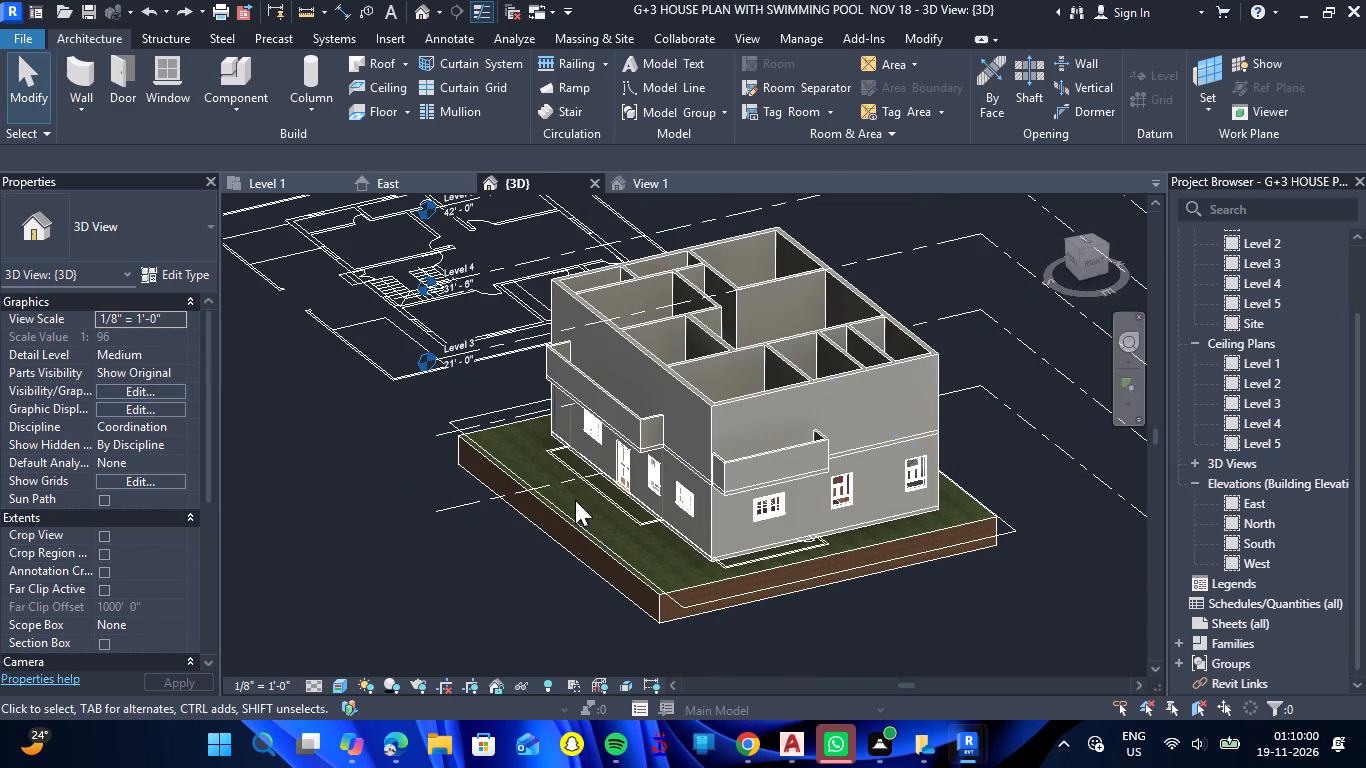
Check the Level 1 floor plan and all facades of the 3D model for remaining doors placed from the upper-floor layout.
left_click(251, 177)
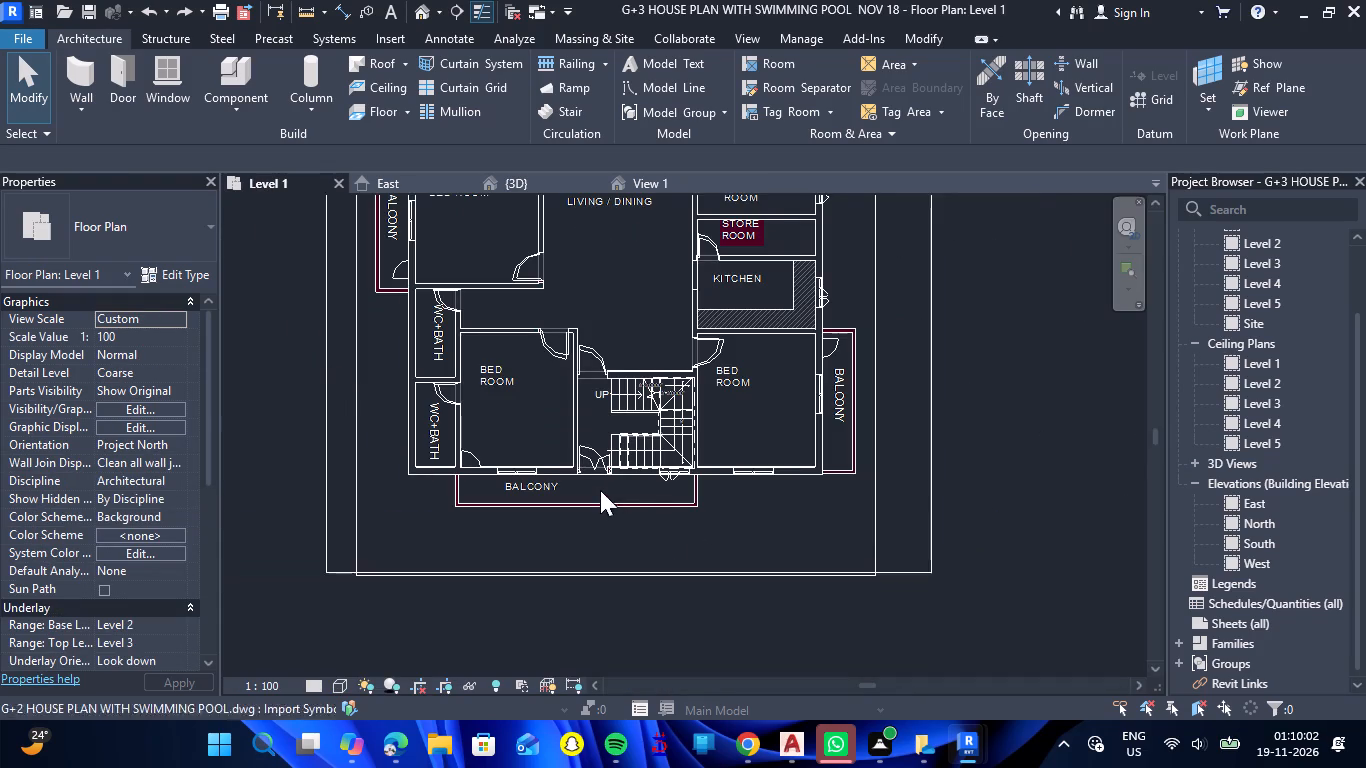
scroll(600, 482, "up", 6)
scroll(600, 482, "down", 5)
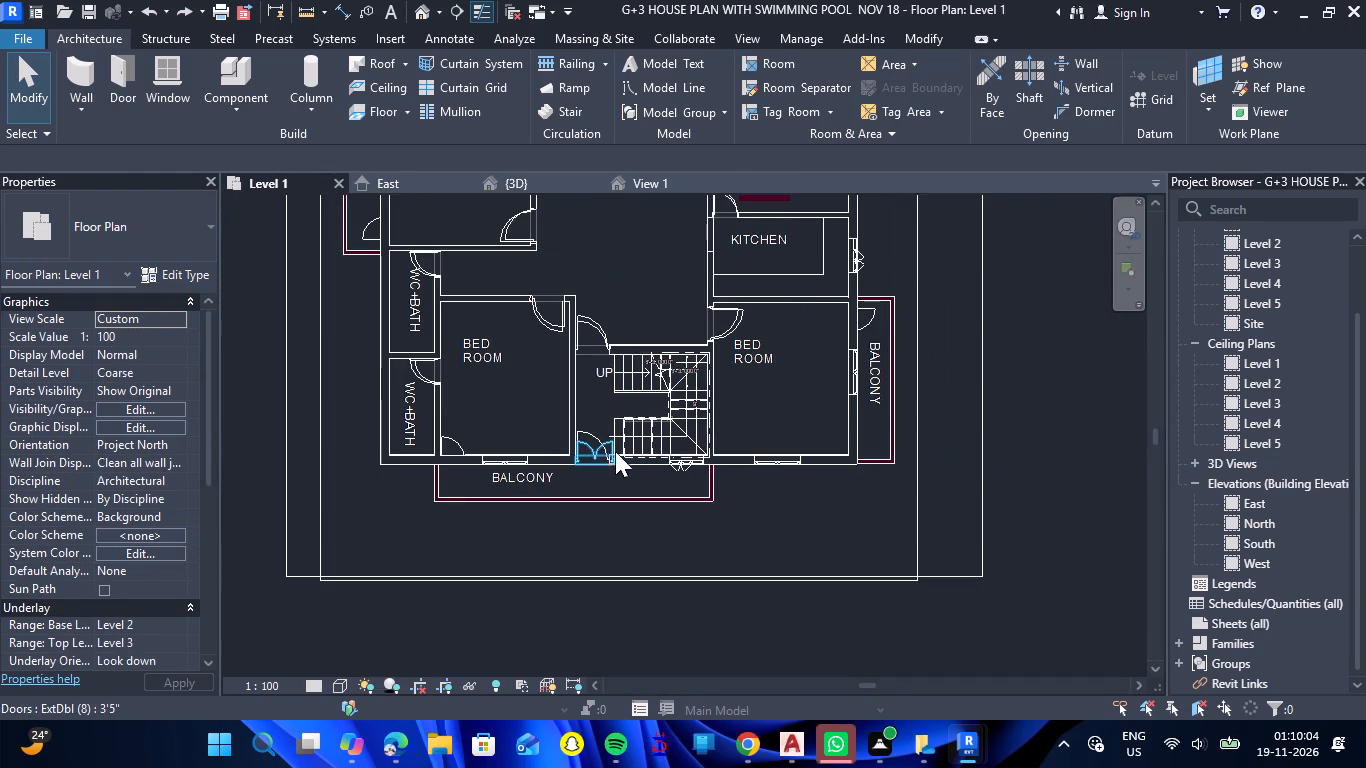
scroll(850, 368, "down", 4)
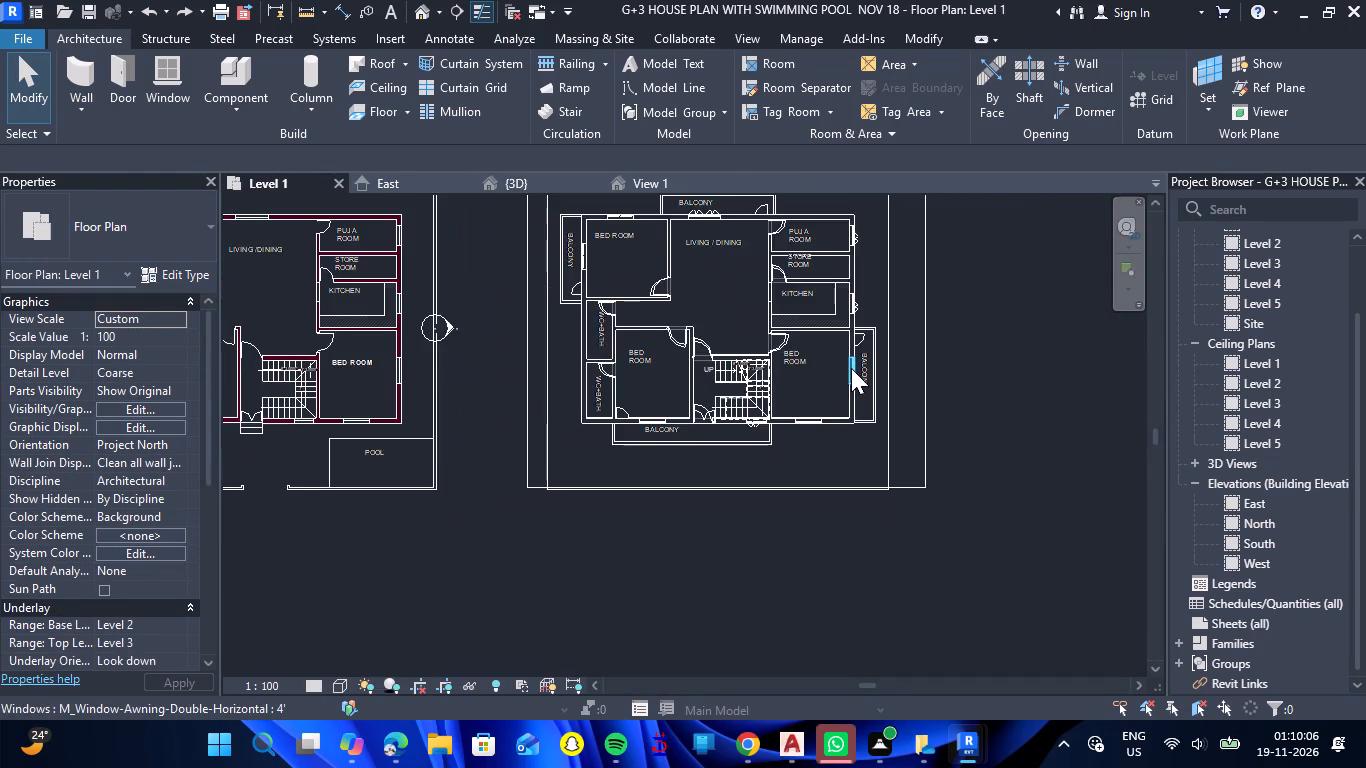
scroll(851, 368, "down", 1)
left_click(512, 181)
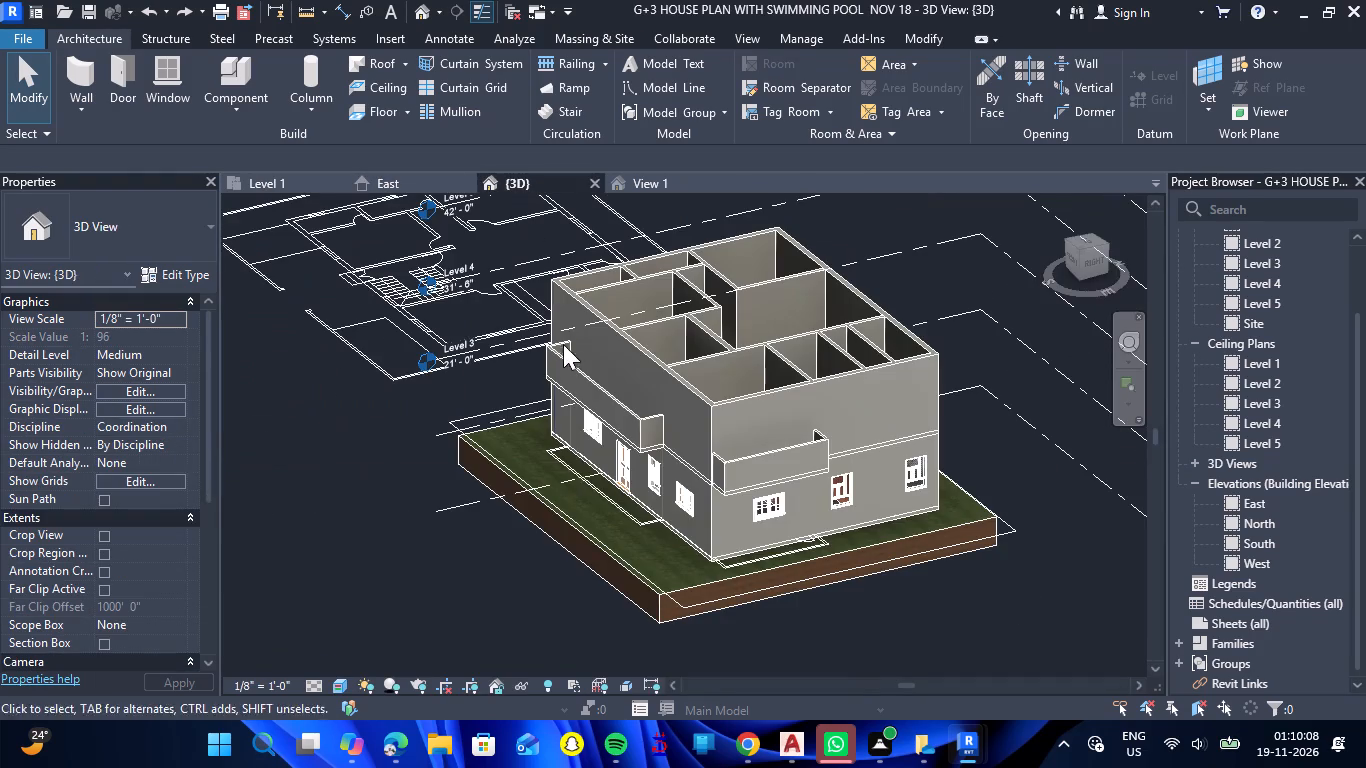
scroll(617, 484, "up", 5)
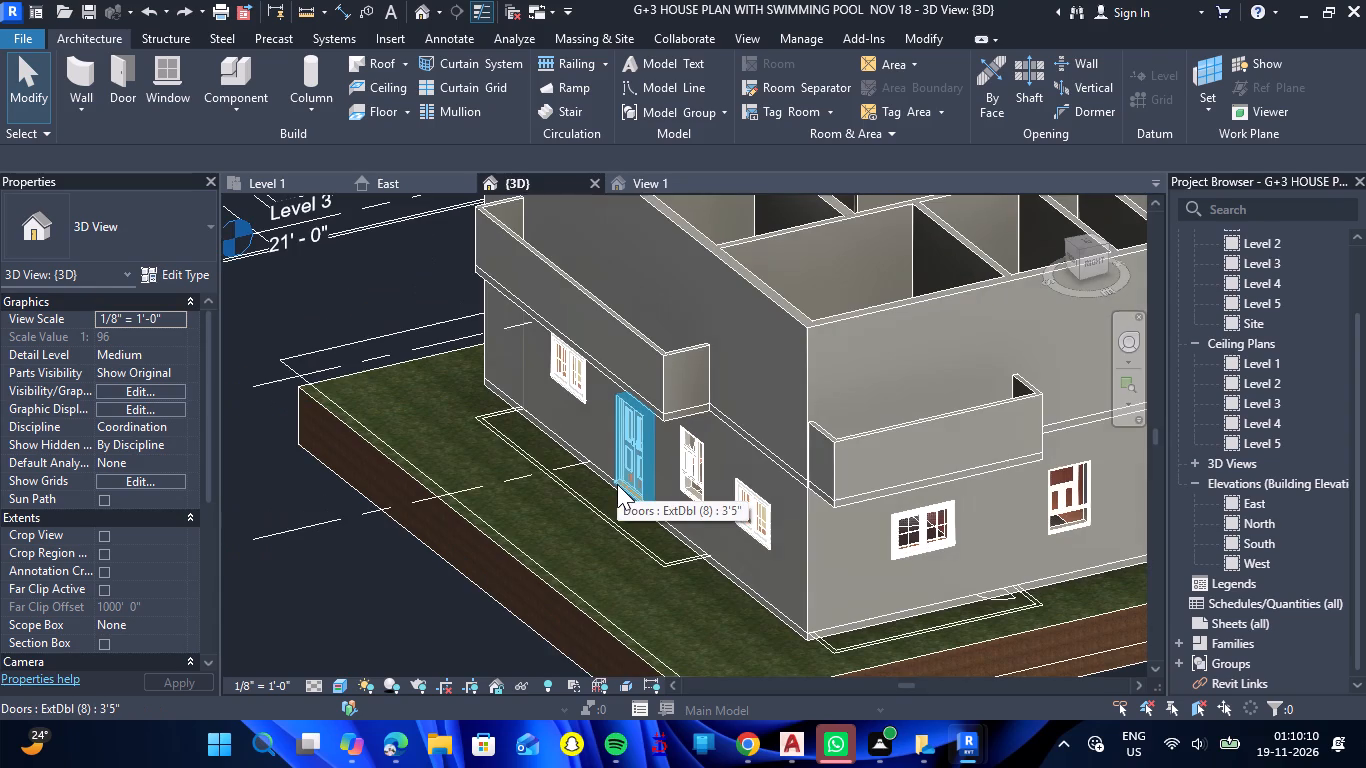
scroll(617, 484, "down", 4)
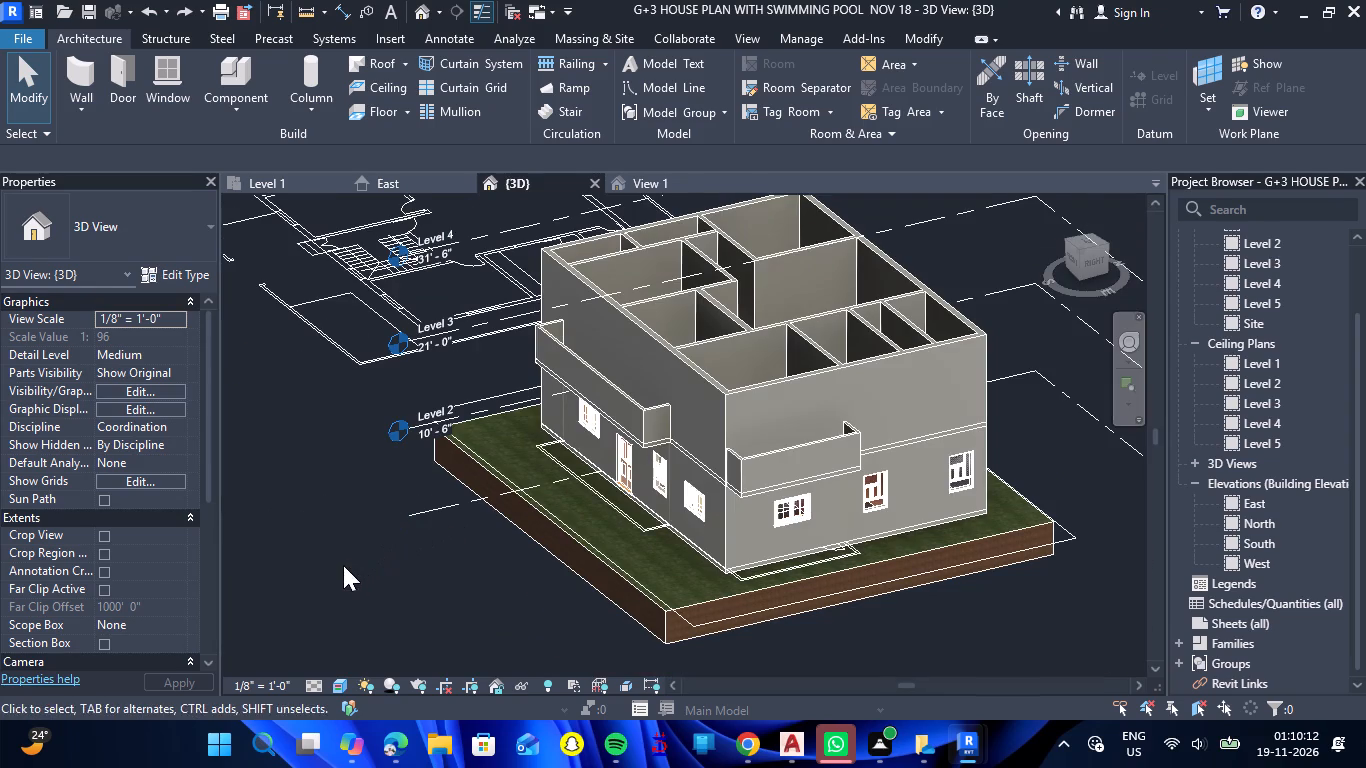
left_click_drag(327, 549, 741, 577, "shift")
right_click_drag(327, 549, 741, 577, "shift")
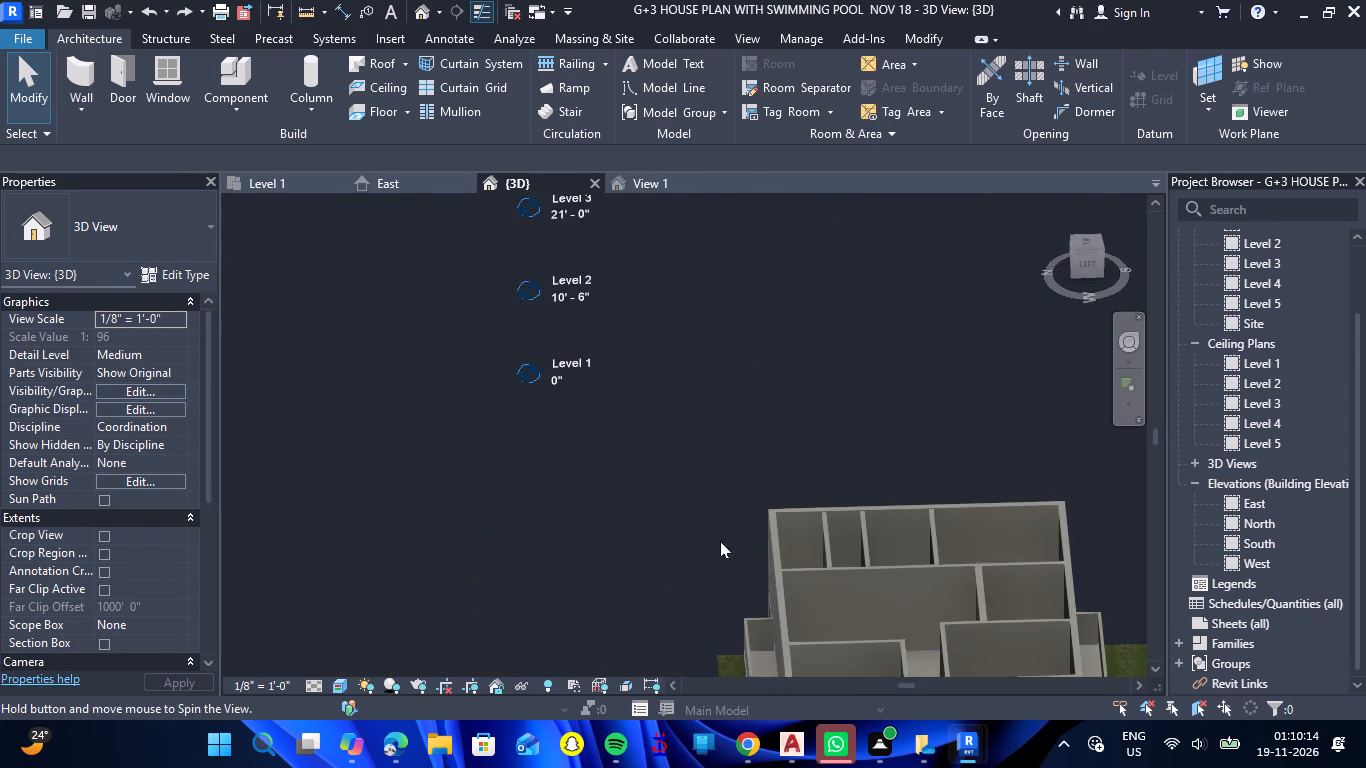
scroll(698, 491, "down", 7)
left_click_drag(972, 627, 967, 628, "shift")
right_click_drag(972, 627, 967, 628, "shift")
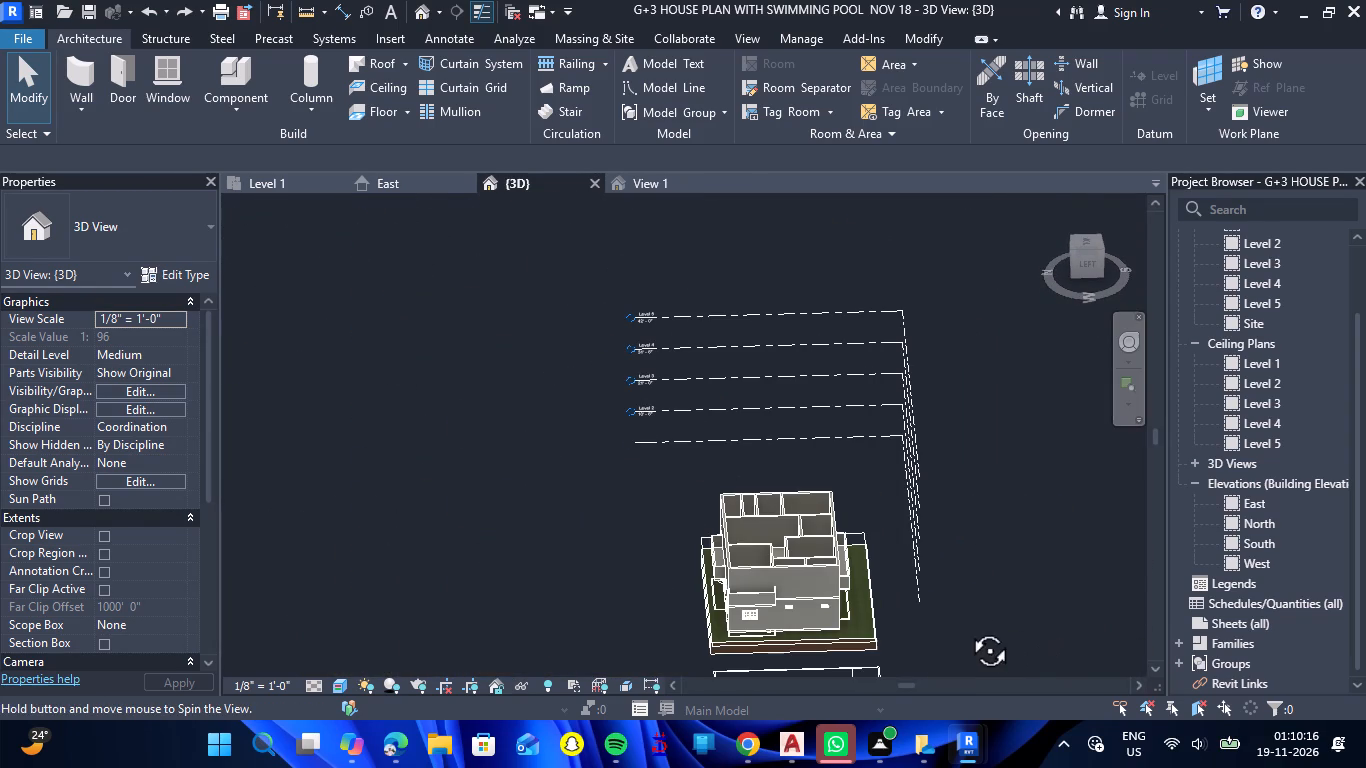
left_click_drag(967, 628, 846, 606, "shift")
right_click_drag(967, 628, 846, 606, "shift")
scroll(715, 567, "up", 4)
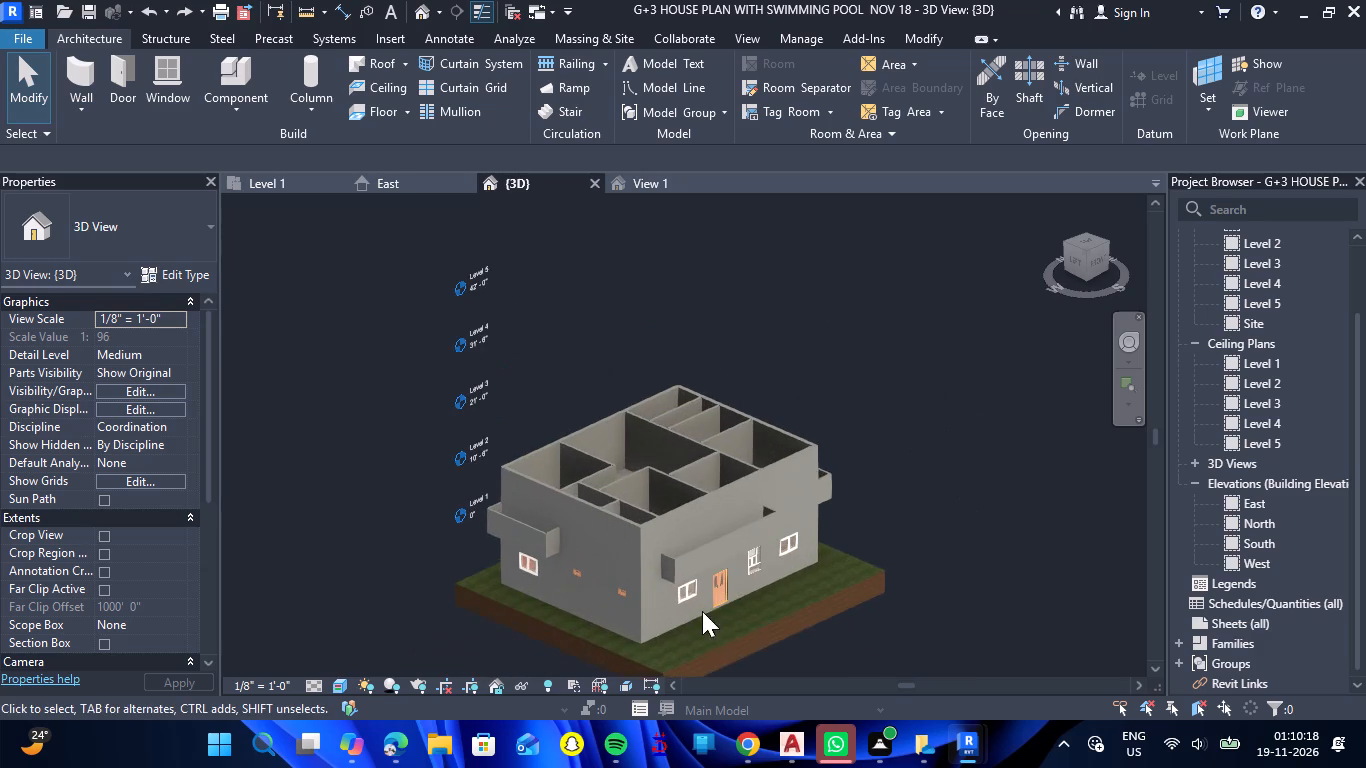
Examine the front and side facades and the open-top upper-floor rooms of the 3D house model.
scroll(728, 604, "up", 9)
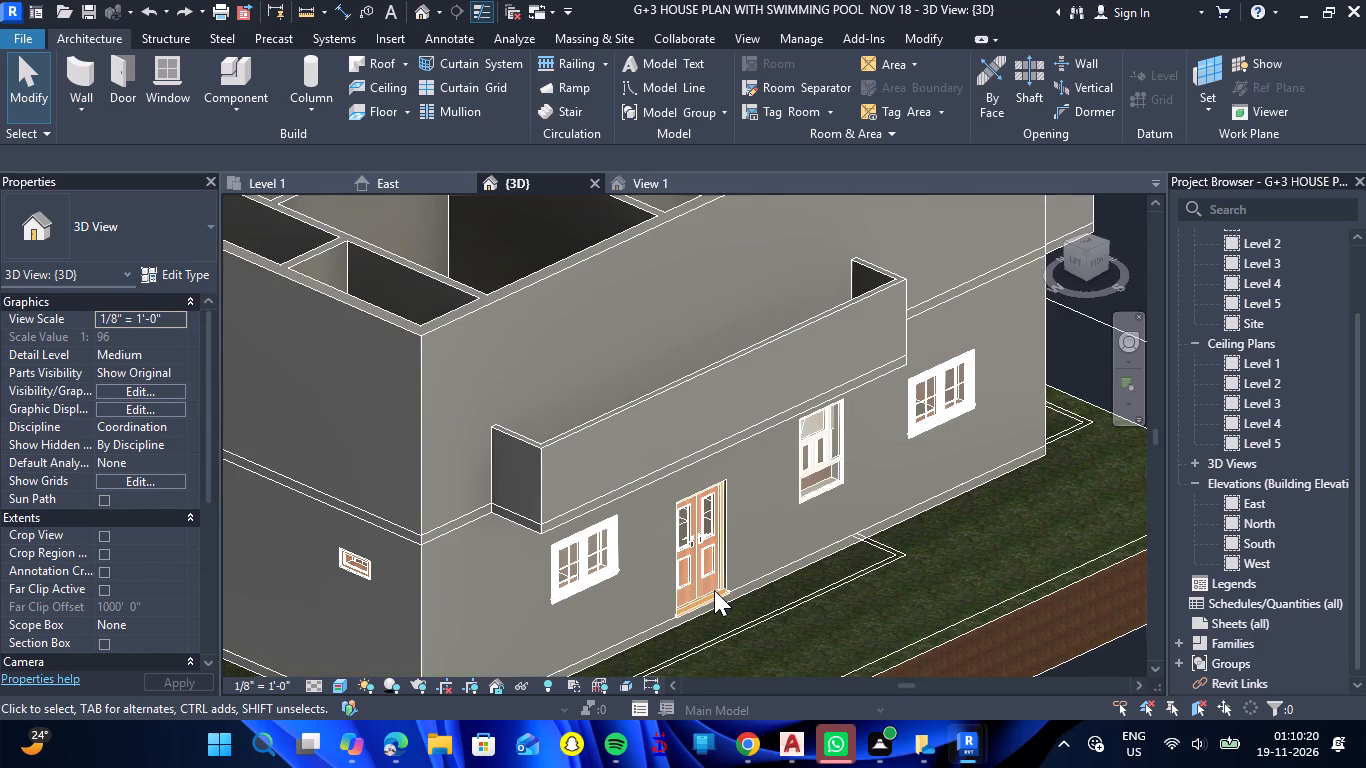
scroll(736, 573, "down", 7)
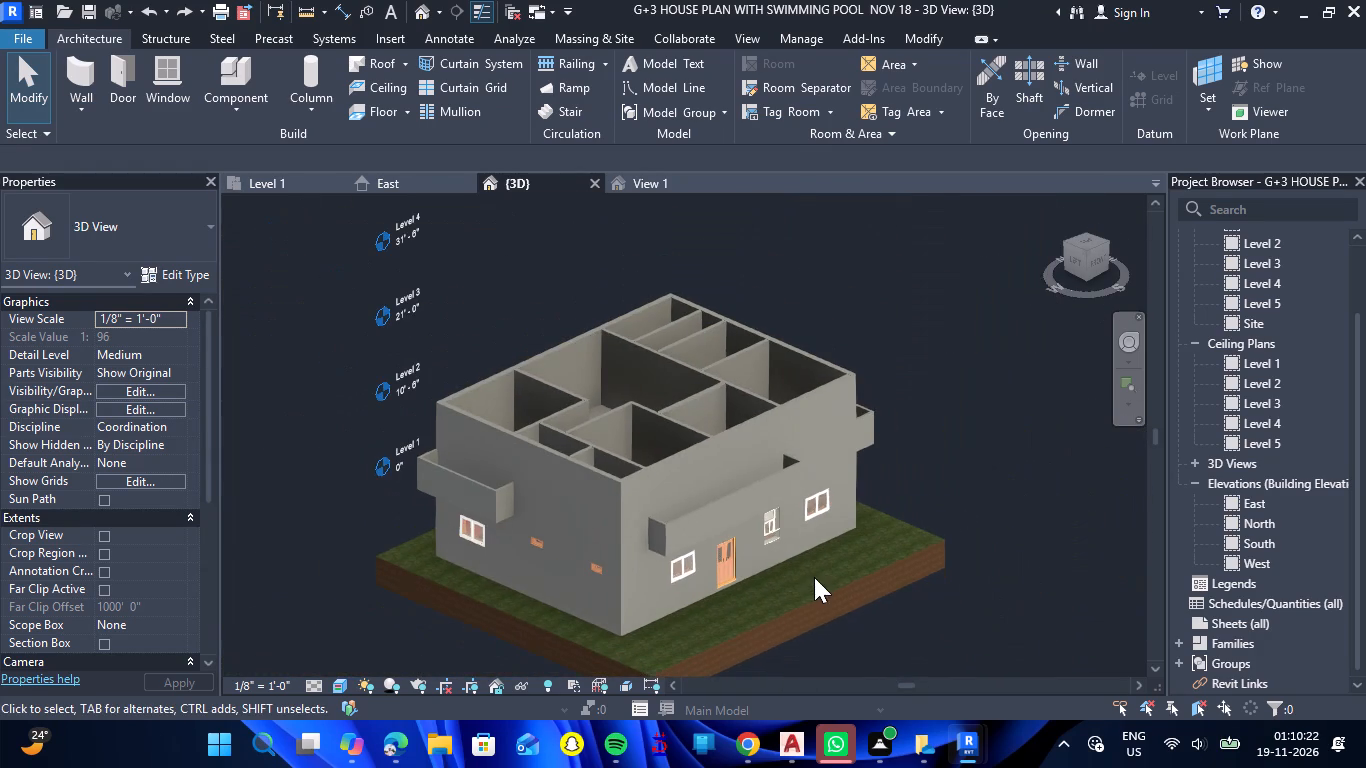
scroll(982, 549, "down", 3)
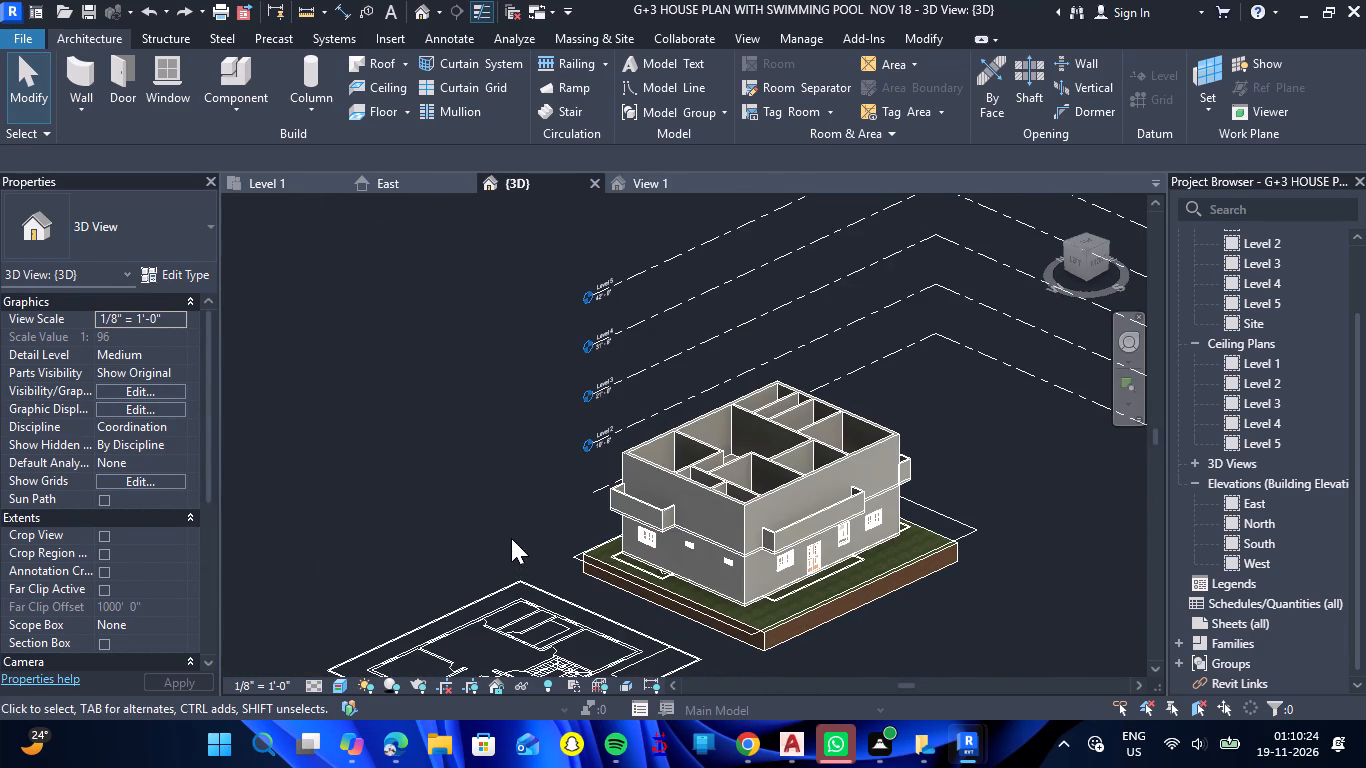
left_click_drag(509, 530, 696, 576, "shift")
right_click_drag(509, 530, 696, 576, "shift")
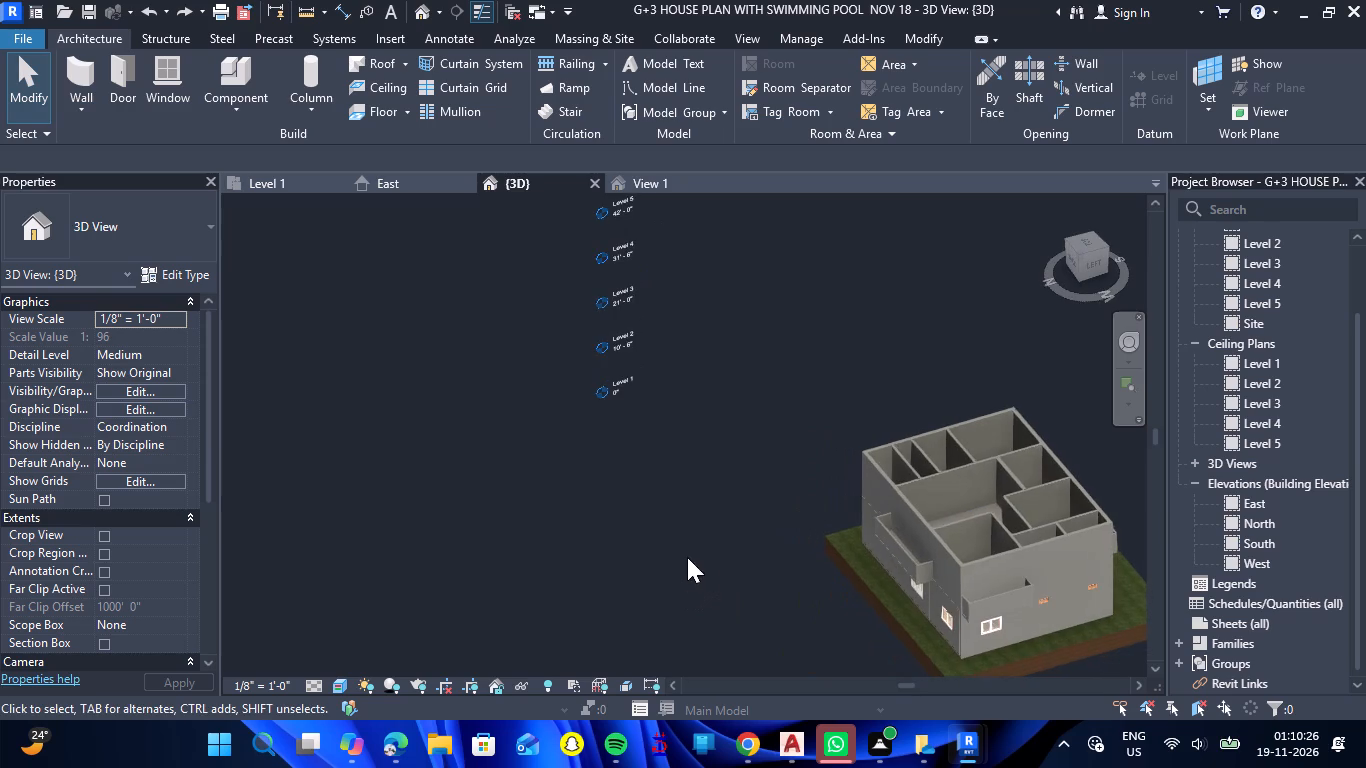
scroll(687, 557, "down", 6)
scroll(806, 552, "up", 7)
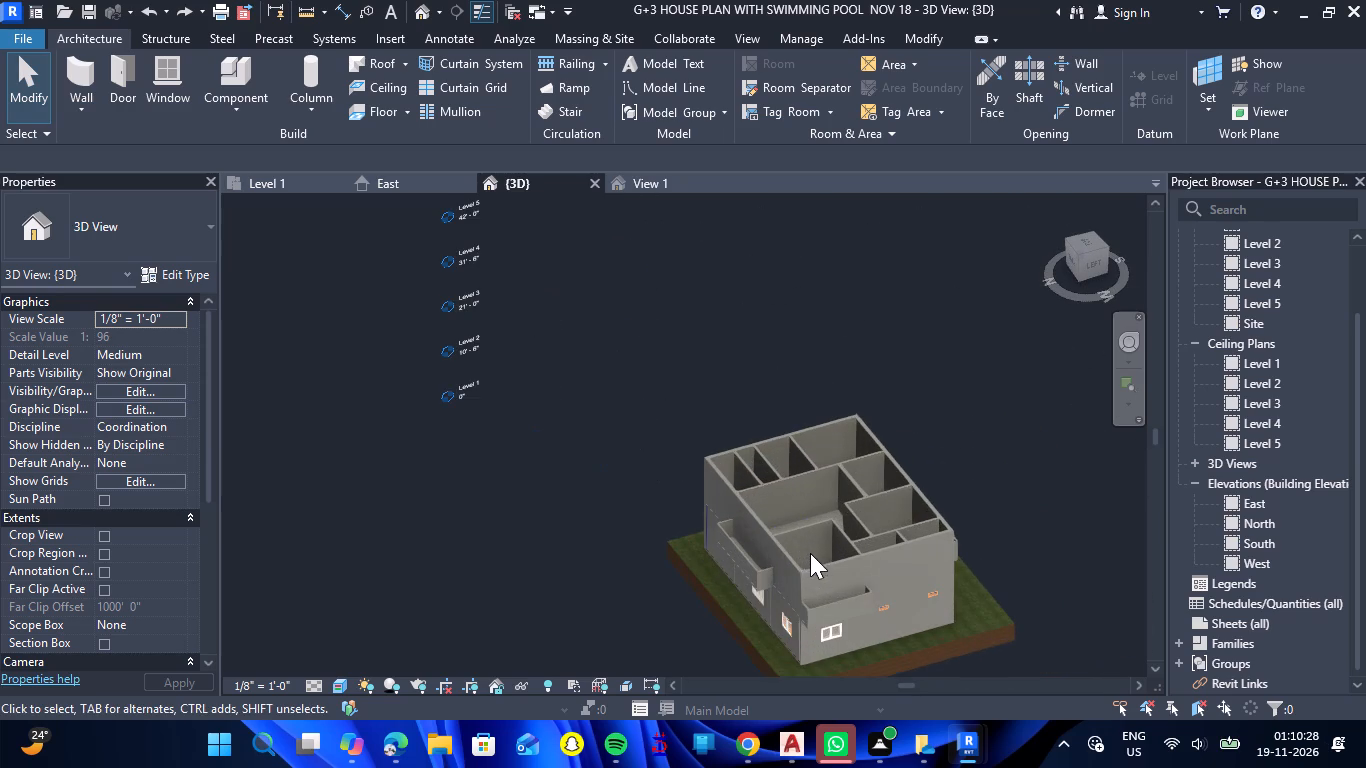
scroll(852, 561, "up", 5)
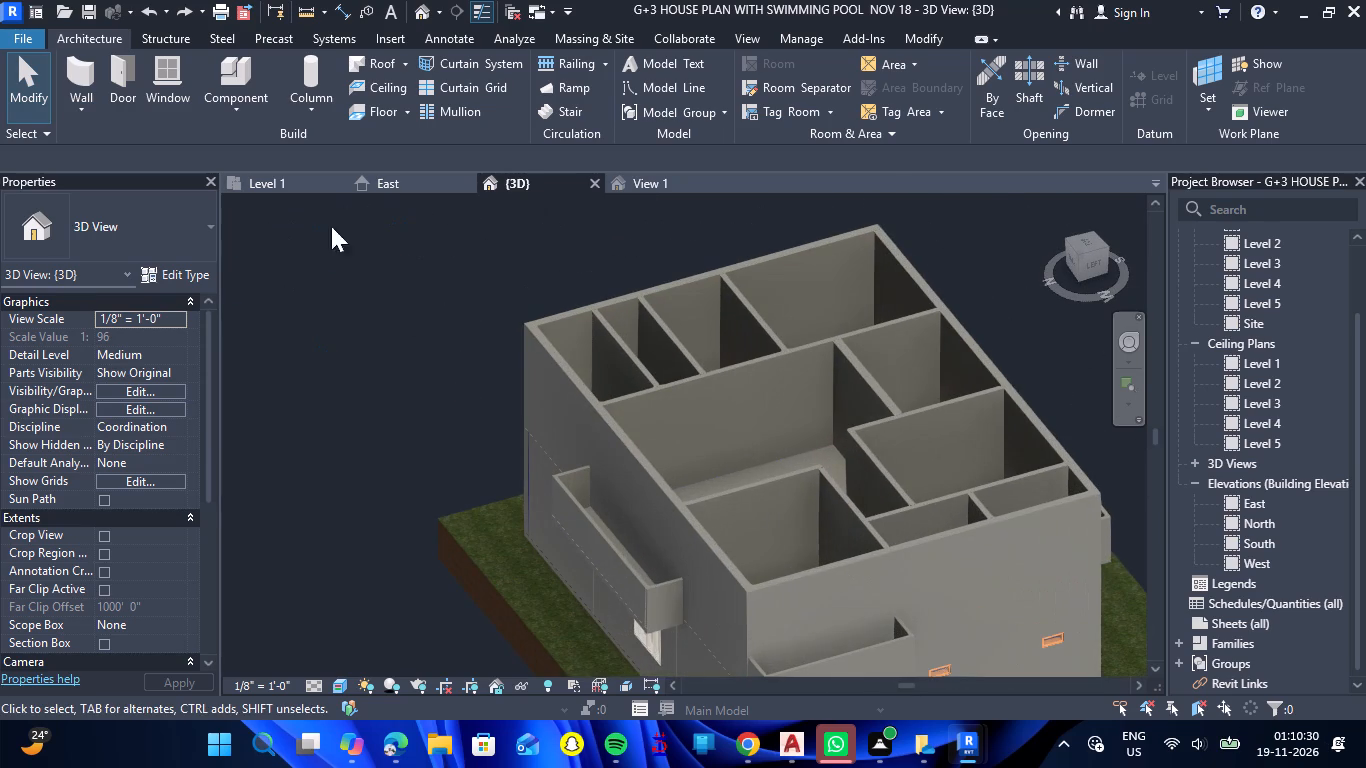
From the Level 1 floor plan, start a door placement with the M_Door-Interior-Single-4_Panel-Wood 2'2" type.
left_click(301, 188)
scroll(680, 418, "down", 3)
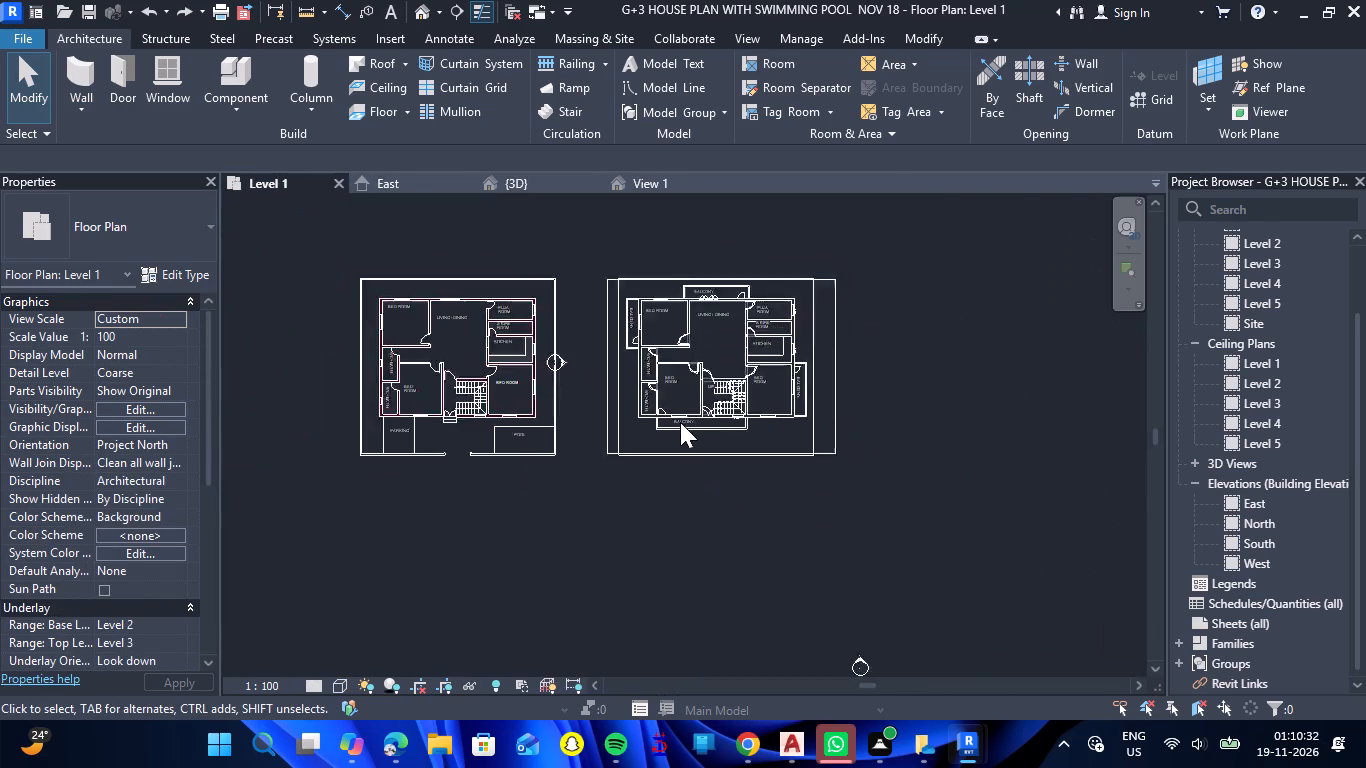
scroll(680, 422, "down", 2)
scroll(692, 421, "up", 6)
left_click(115, 86)
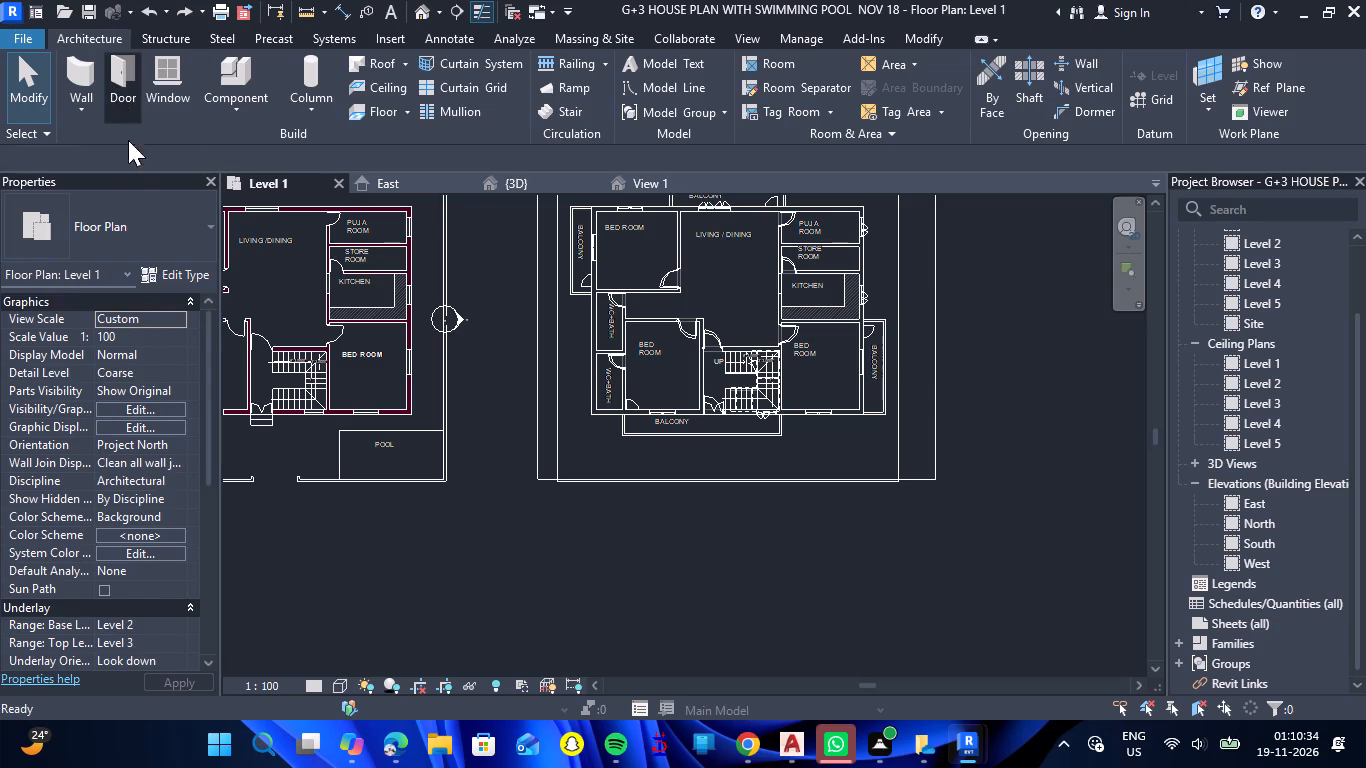
scroll(164, 354, "up", 6)
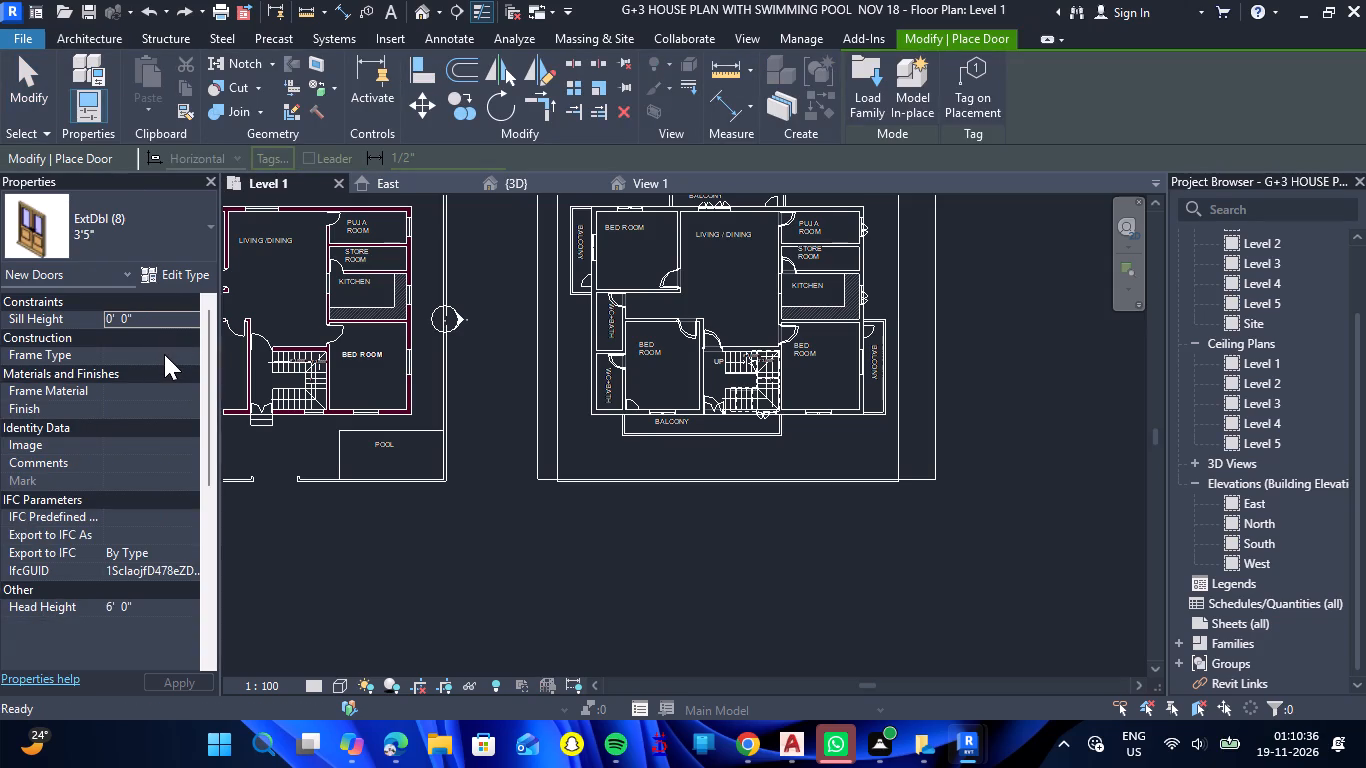
scroll(164, 354, "down", 4)
scroll(164, 354, "up", 4)
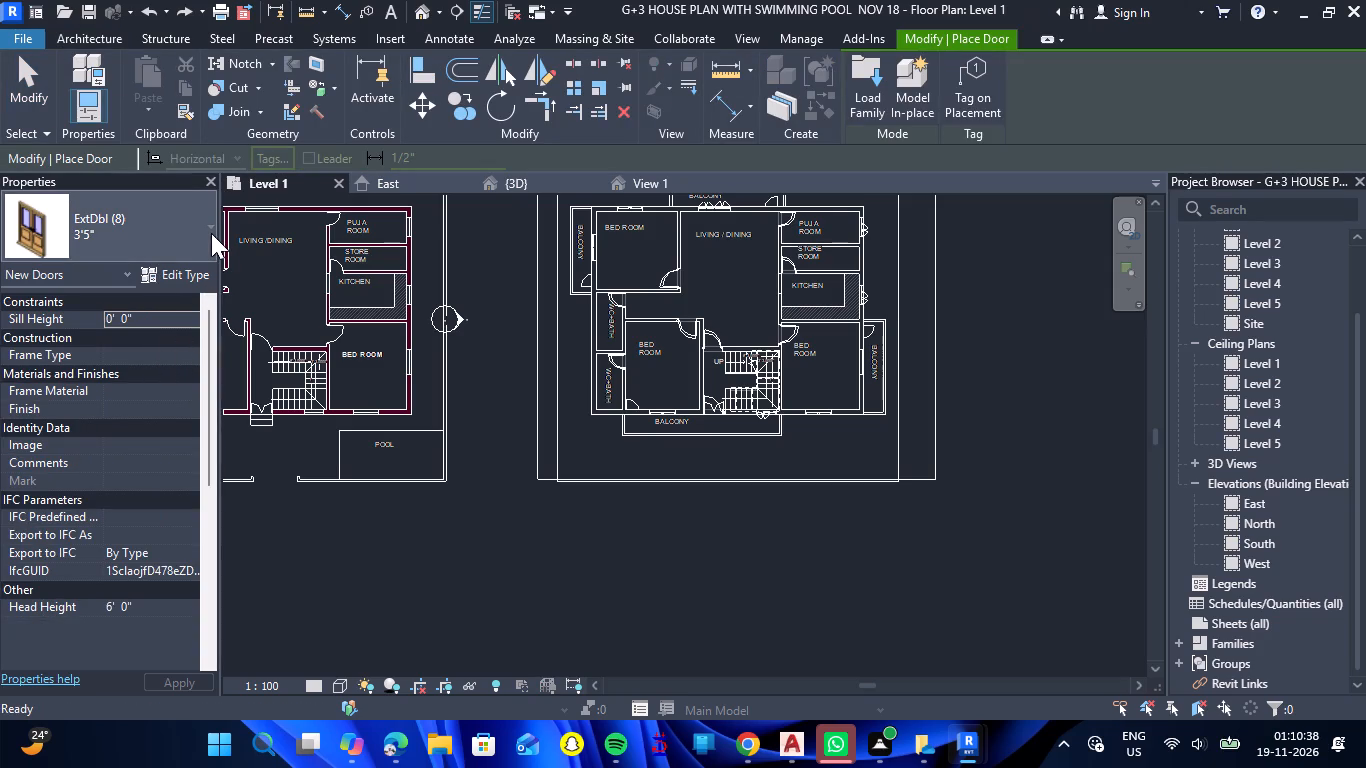
left_click(211, 233)
scroll(163, 345, "up", 5)
scroll(161, 346, "down", 3)
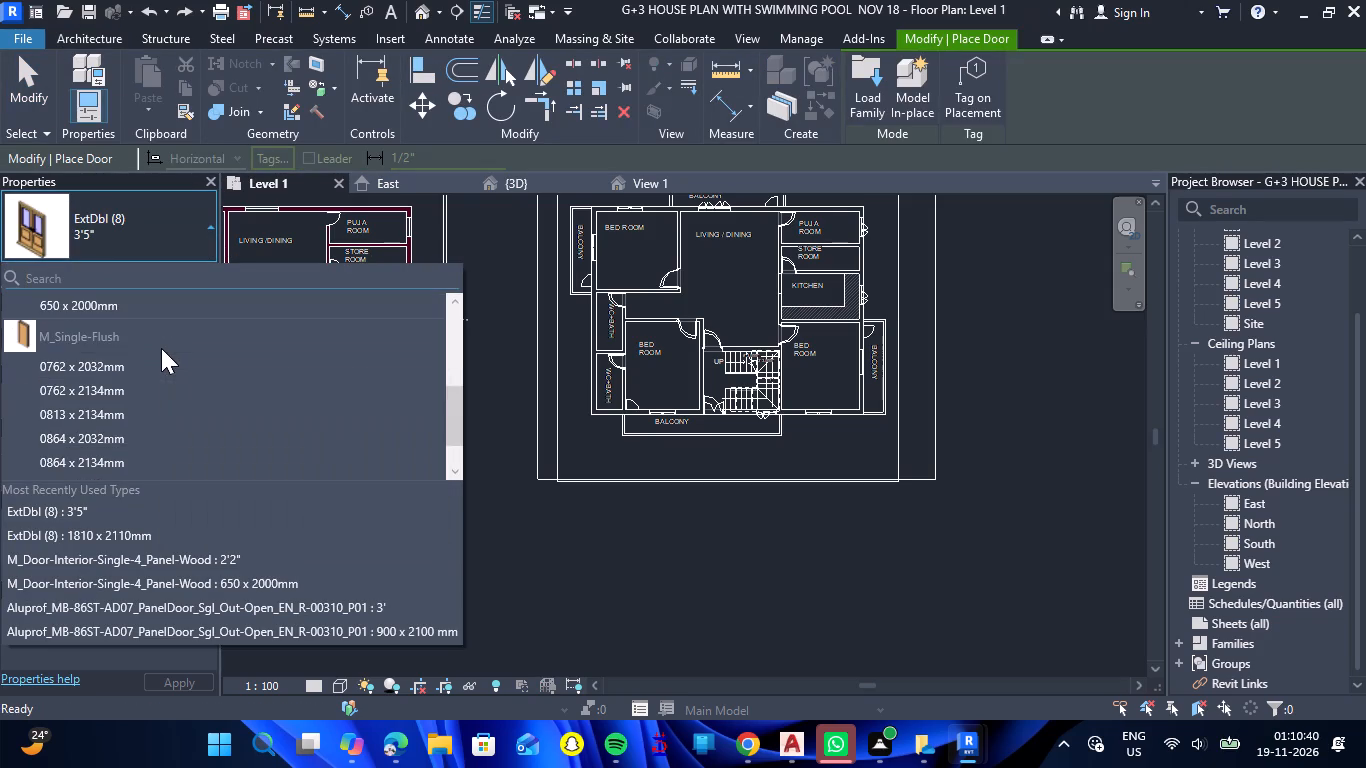
scroll(159, 351, "up", 1)
left_click(120, 359)
scroll(133, 359, "up", 3)
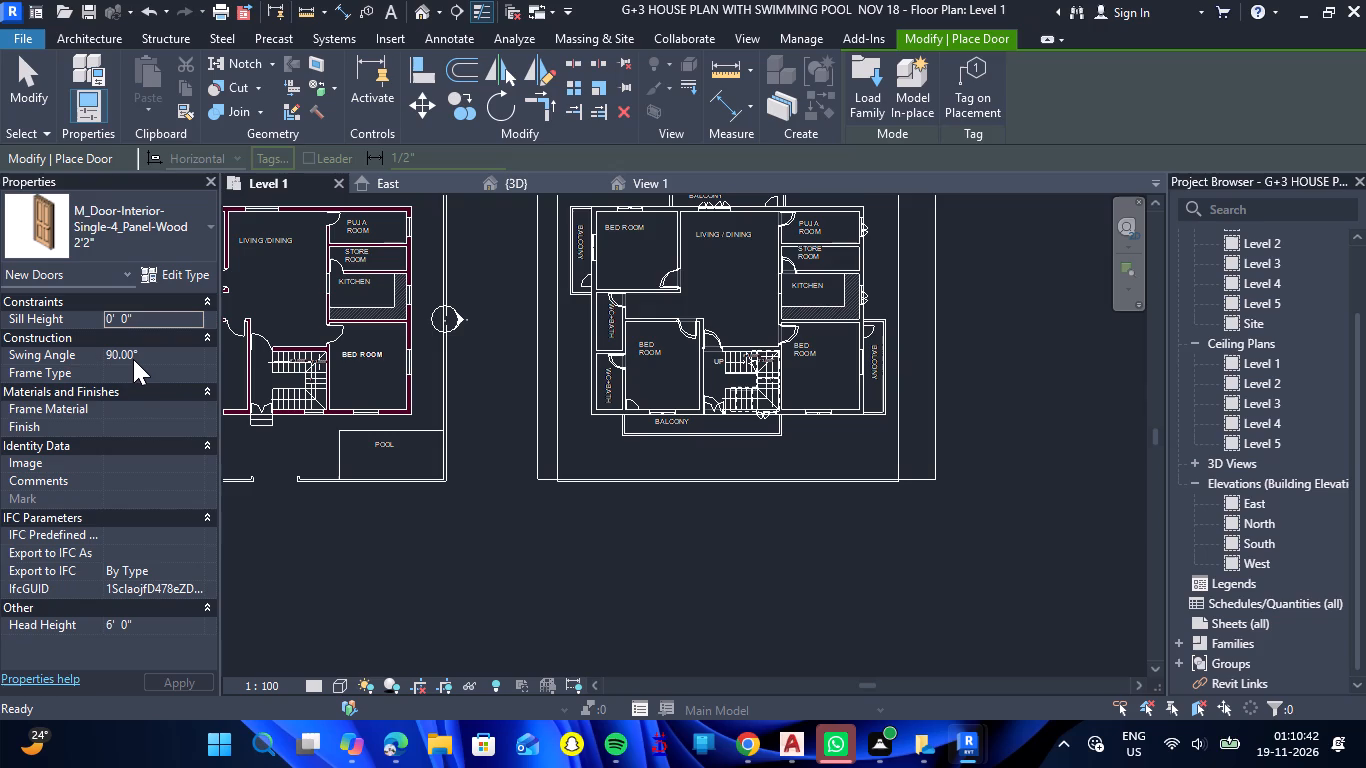
scroll(133, 359, "up", 5)
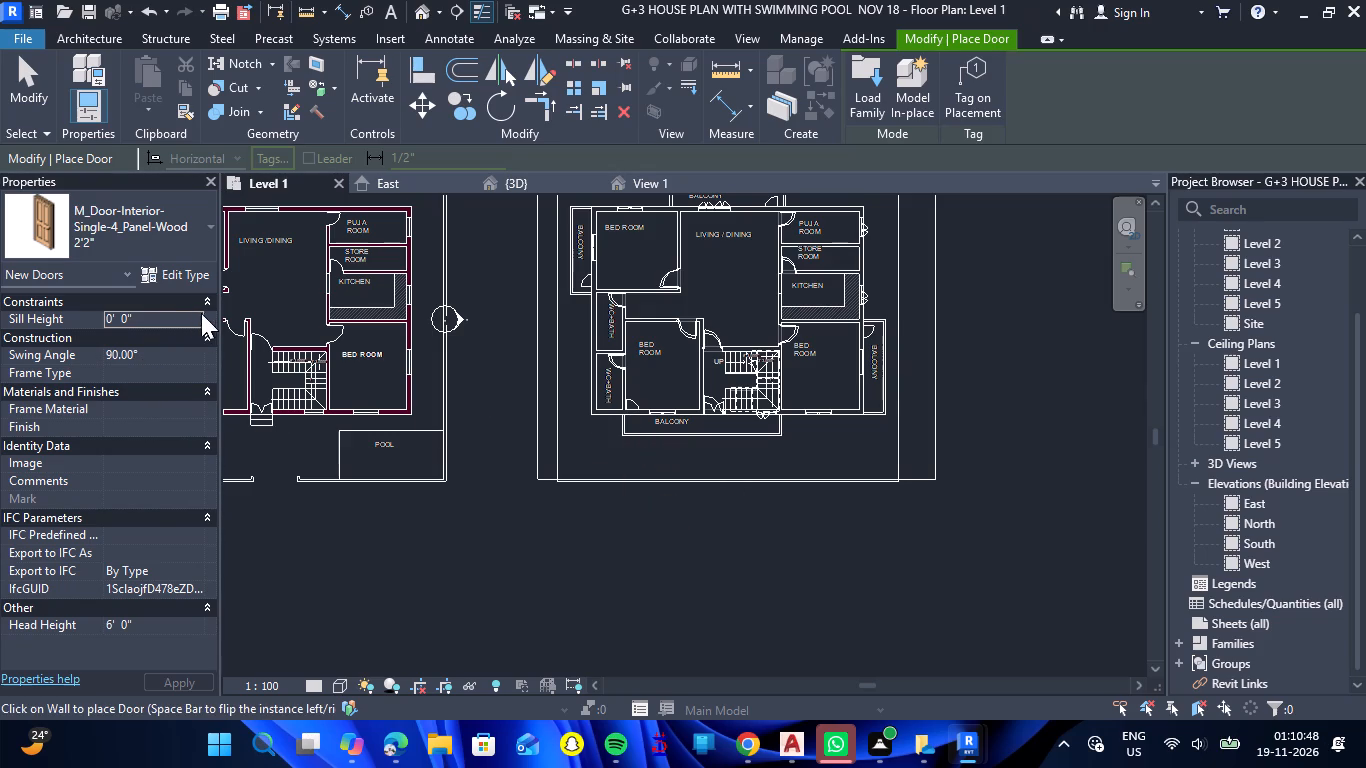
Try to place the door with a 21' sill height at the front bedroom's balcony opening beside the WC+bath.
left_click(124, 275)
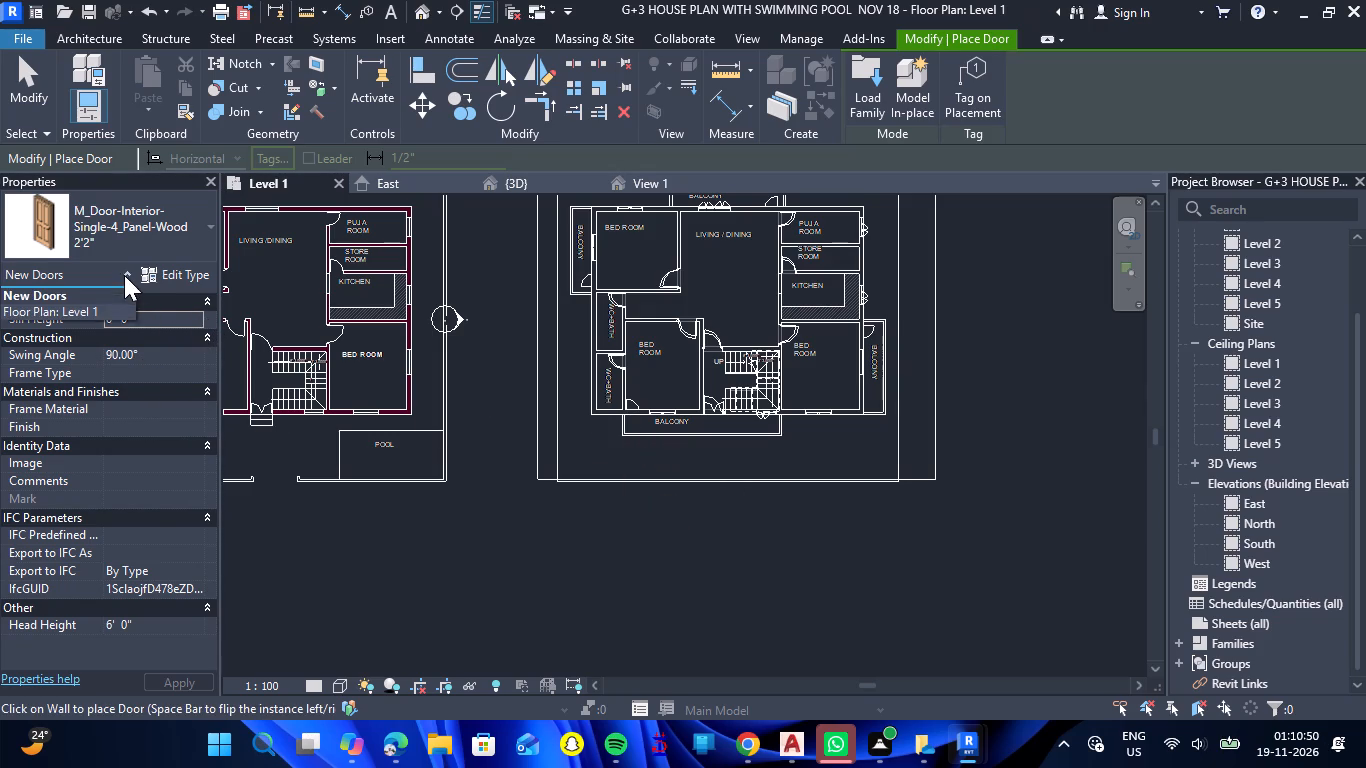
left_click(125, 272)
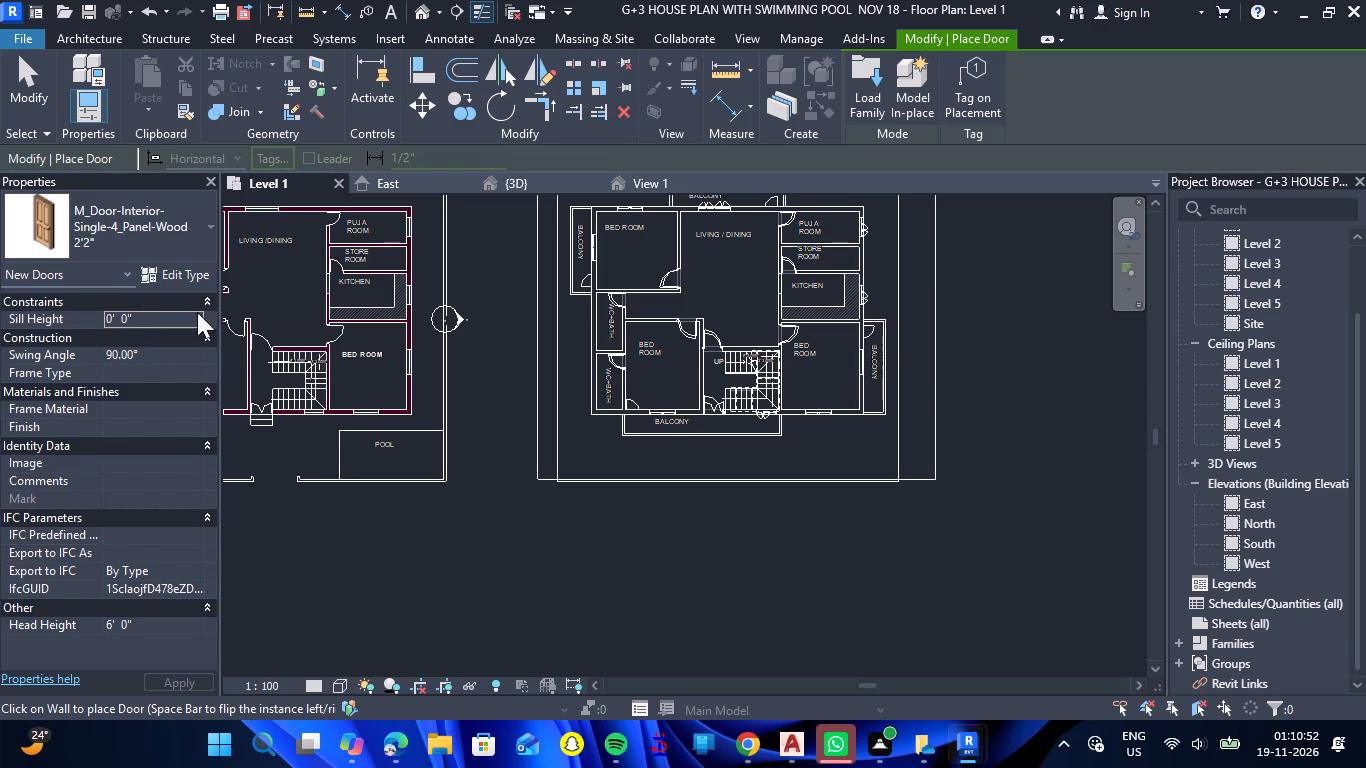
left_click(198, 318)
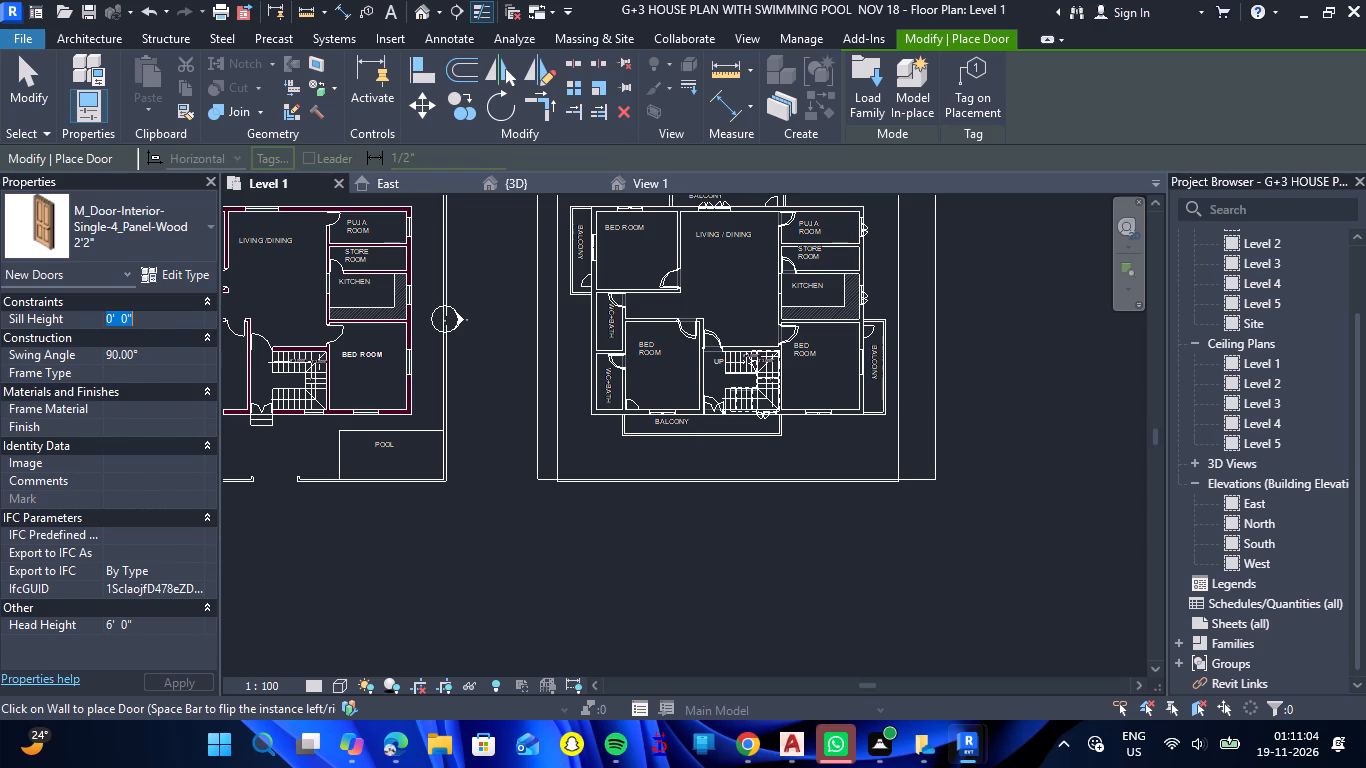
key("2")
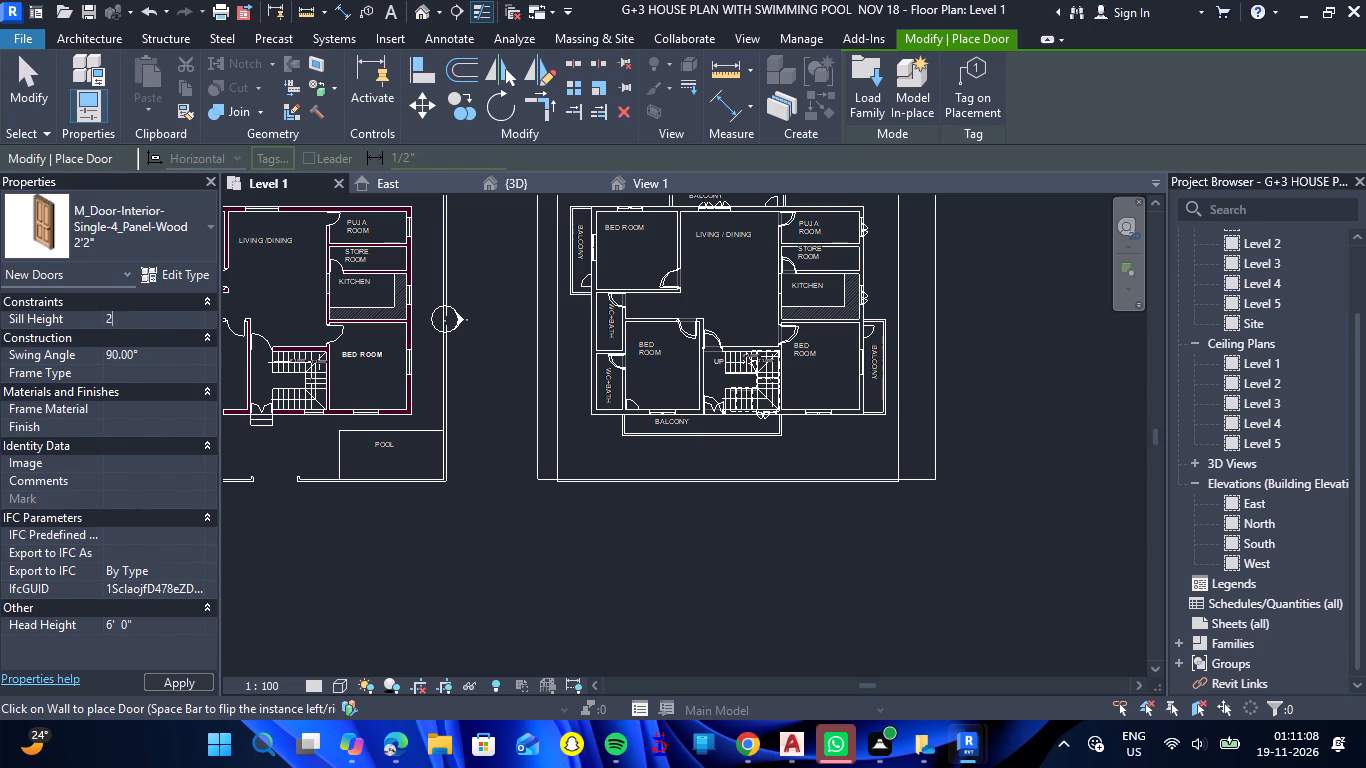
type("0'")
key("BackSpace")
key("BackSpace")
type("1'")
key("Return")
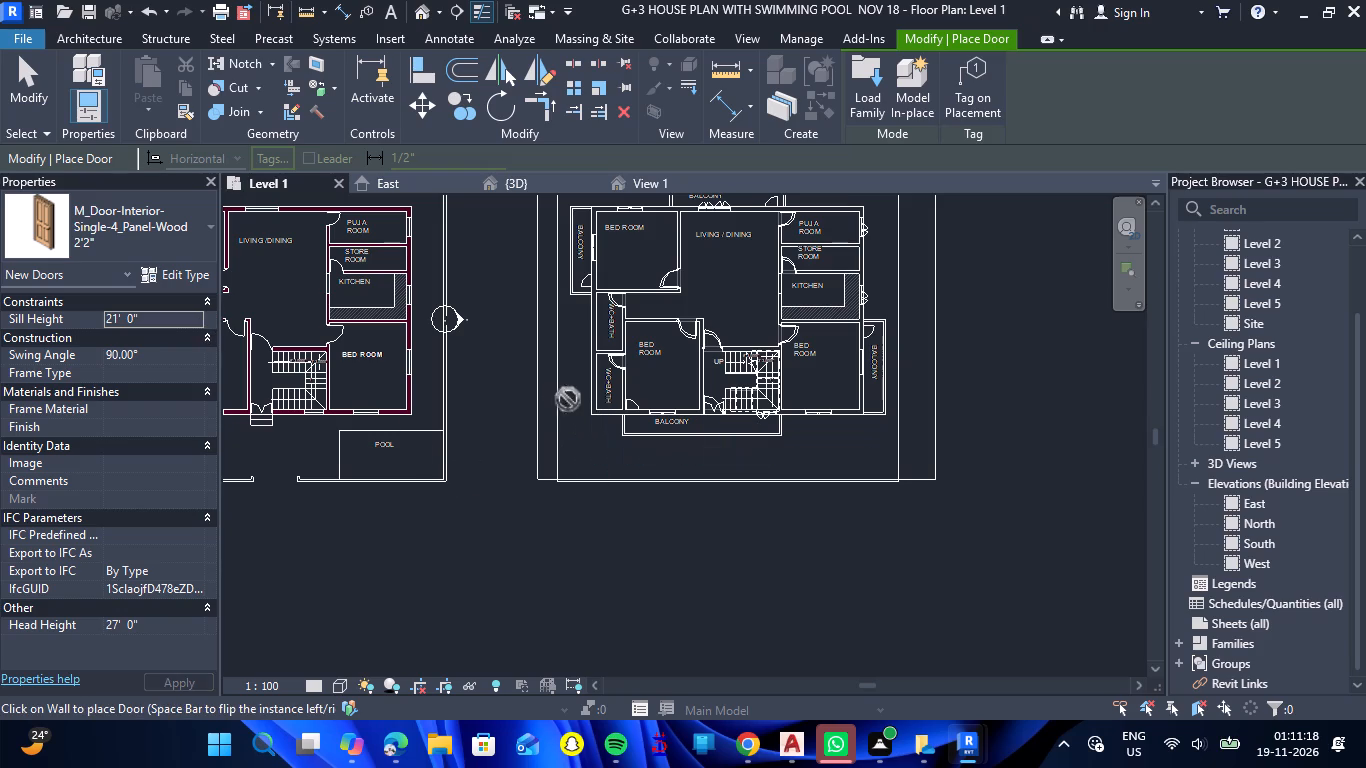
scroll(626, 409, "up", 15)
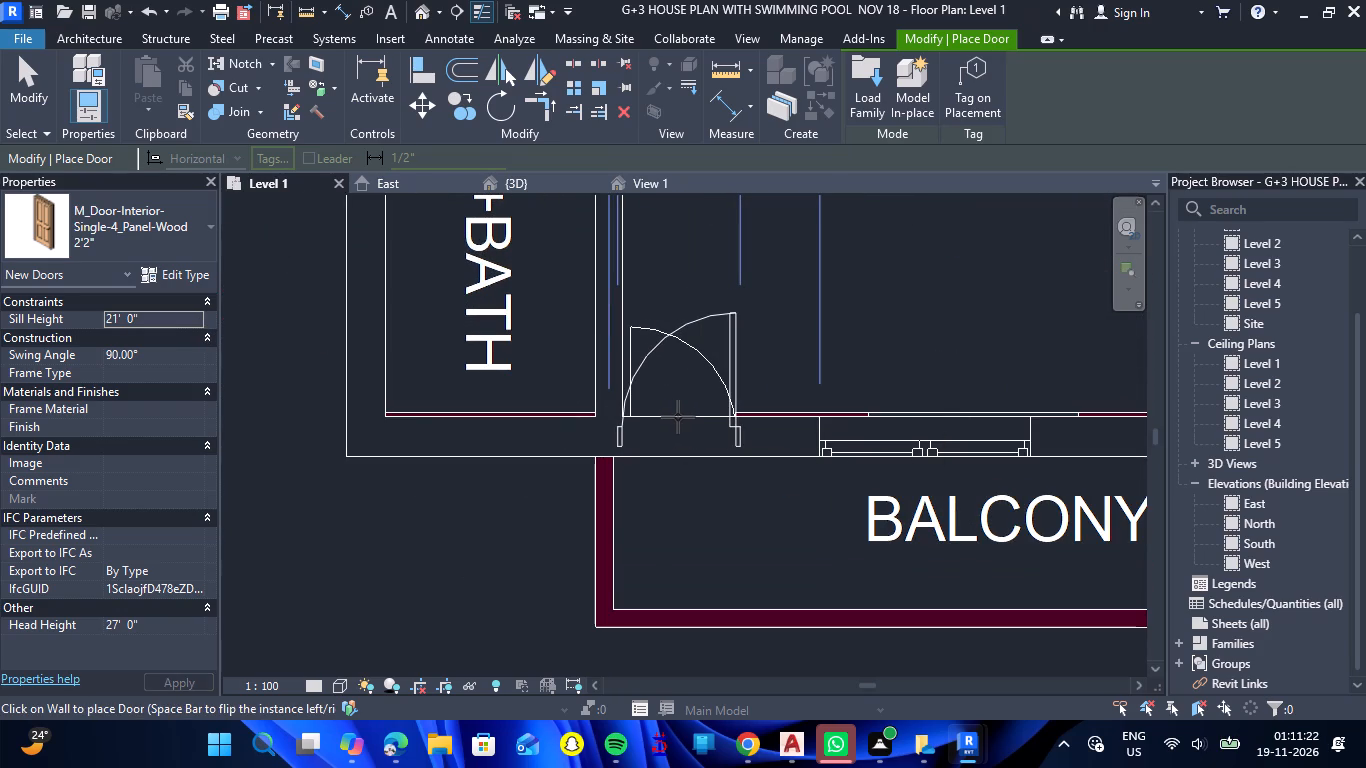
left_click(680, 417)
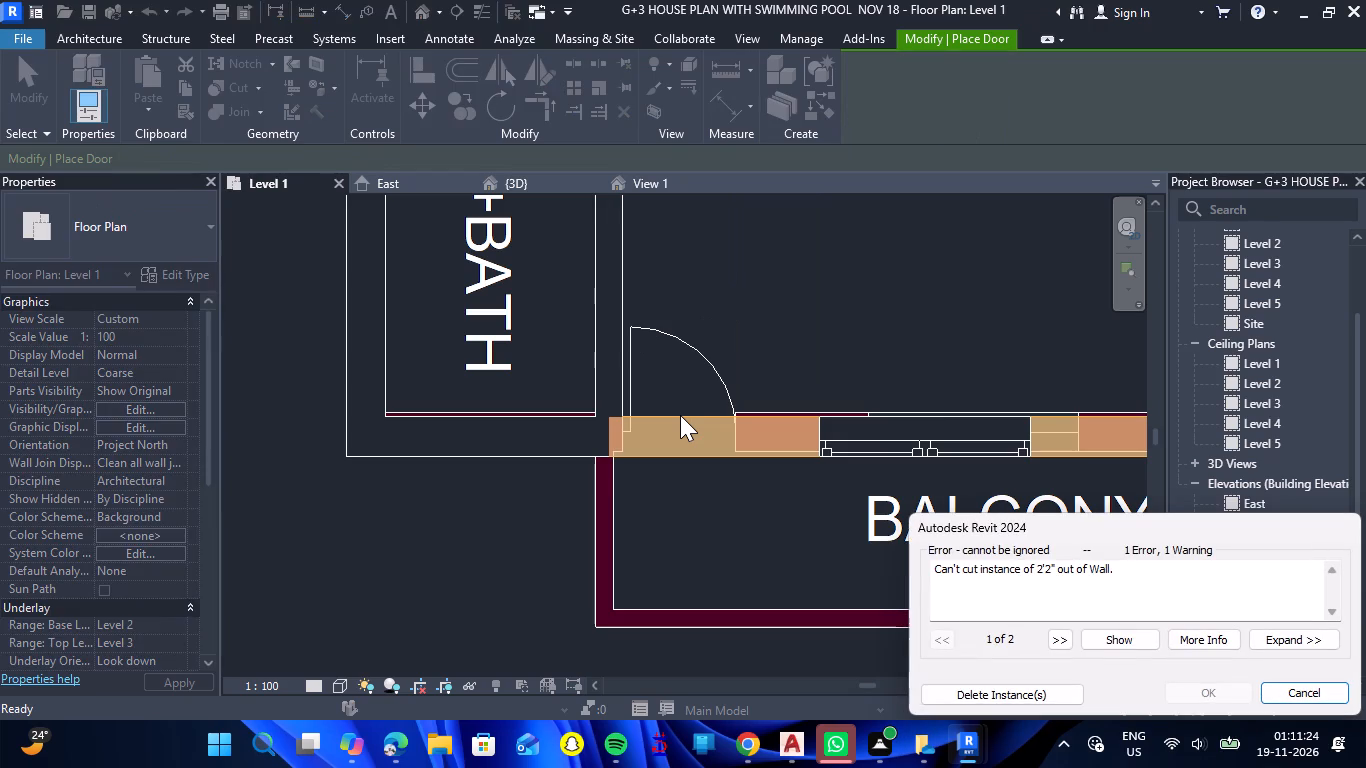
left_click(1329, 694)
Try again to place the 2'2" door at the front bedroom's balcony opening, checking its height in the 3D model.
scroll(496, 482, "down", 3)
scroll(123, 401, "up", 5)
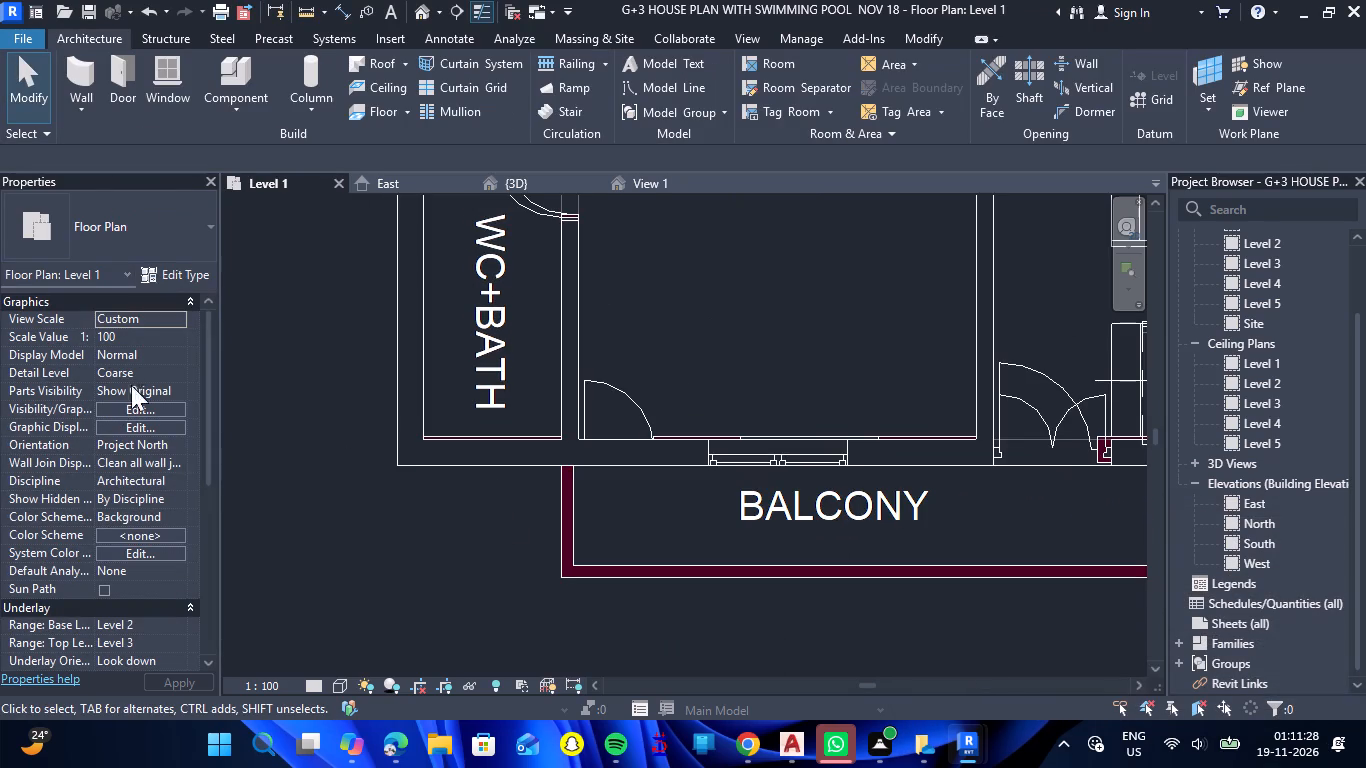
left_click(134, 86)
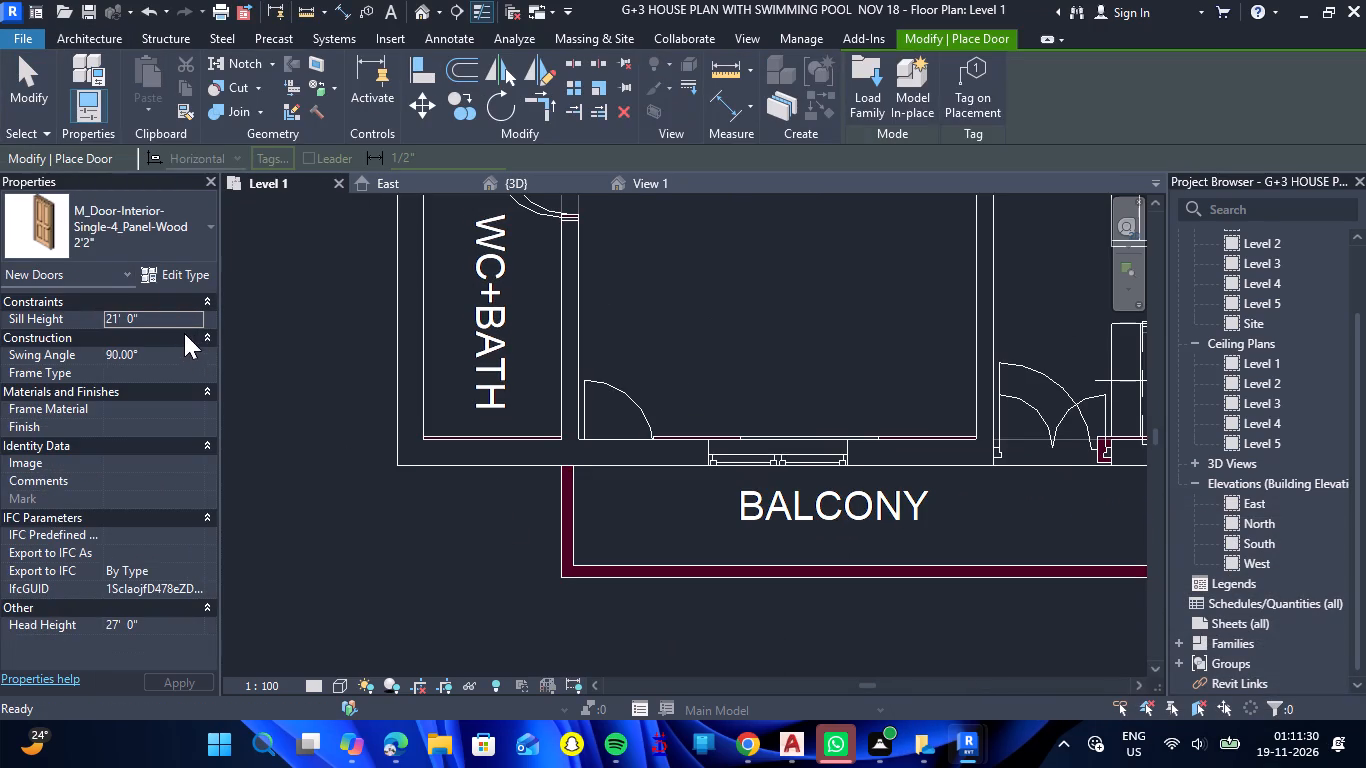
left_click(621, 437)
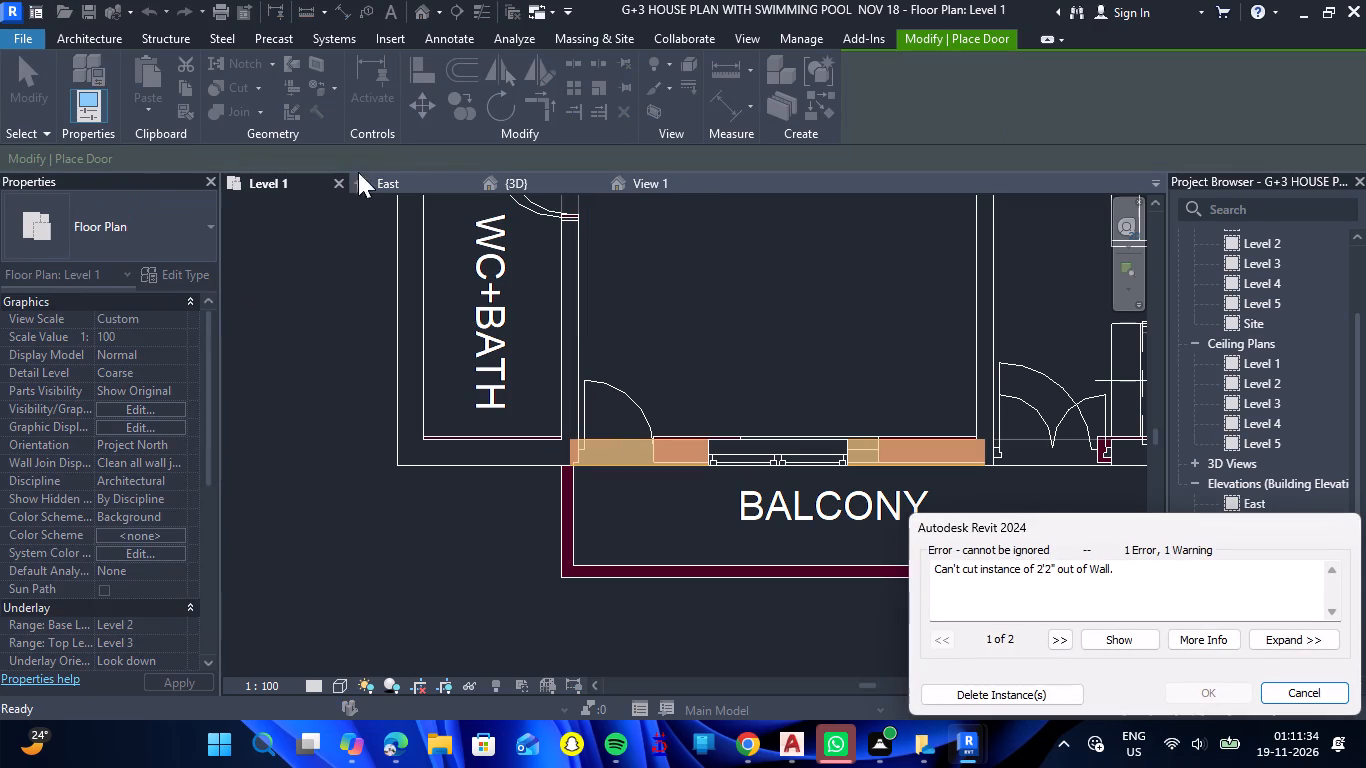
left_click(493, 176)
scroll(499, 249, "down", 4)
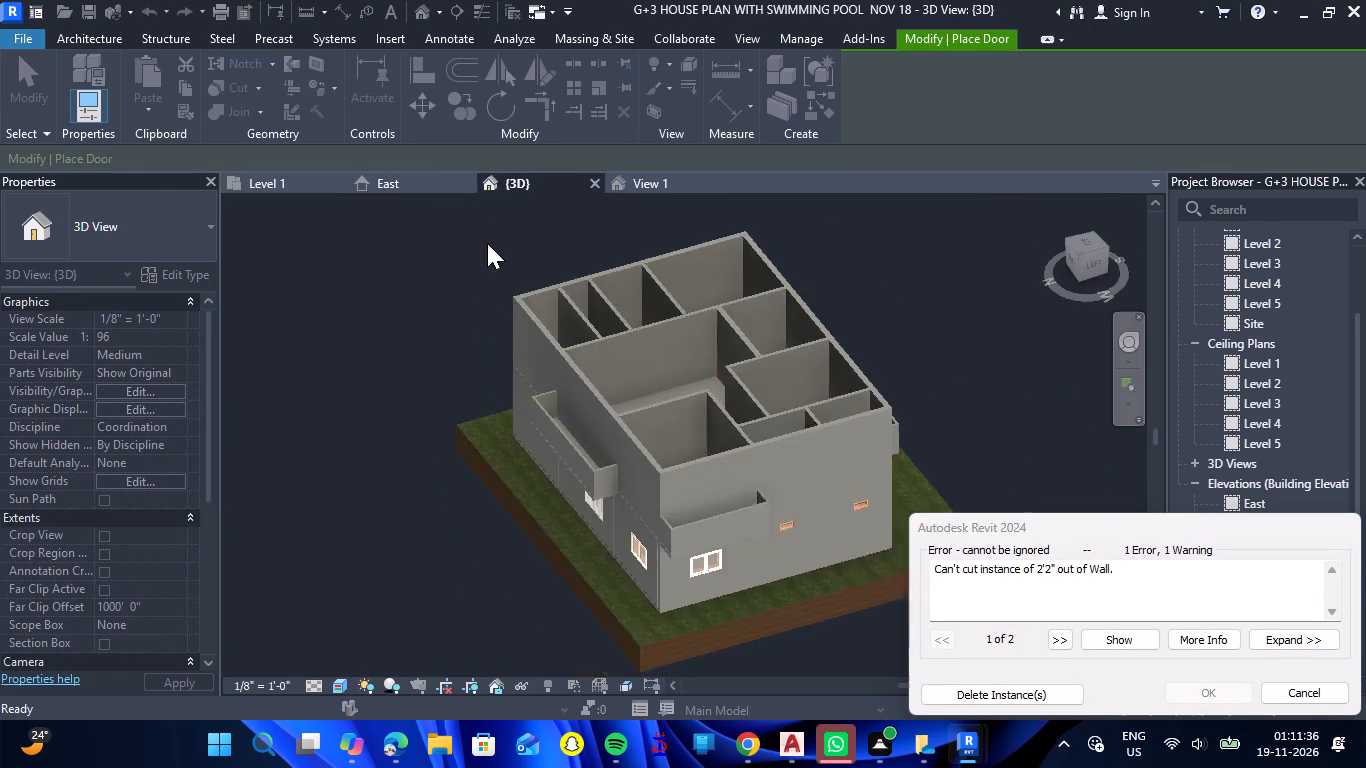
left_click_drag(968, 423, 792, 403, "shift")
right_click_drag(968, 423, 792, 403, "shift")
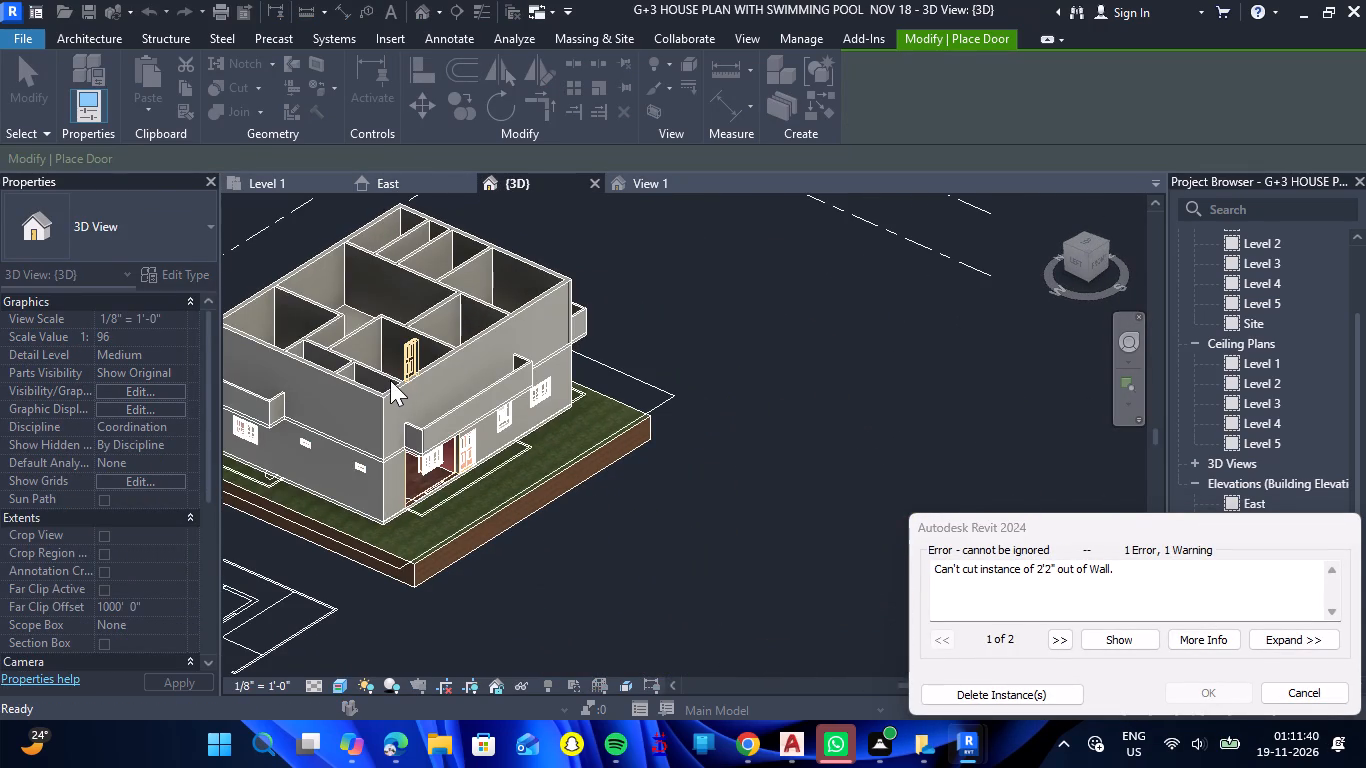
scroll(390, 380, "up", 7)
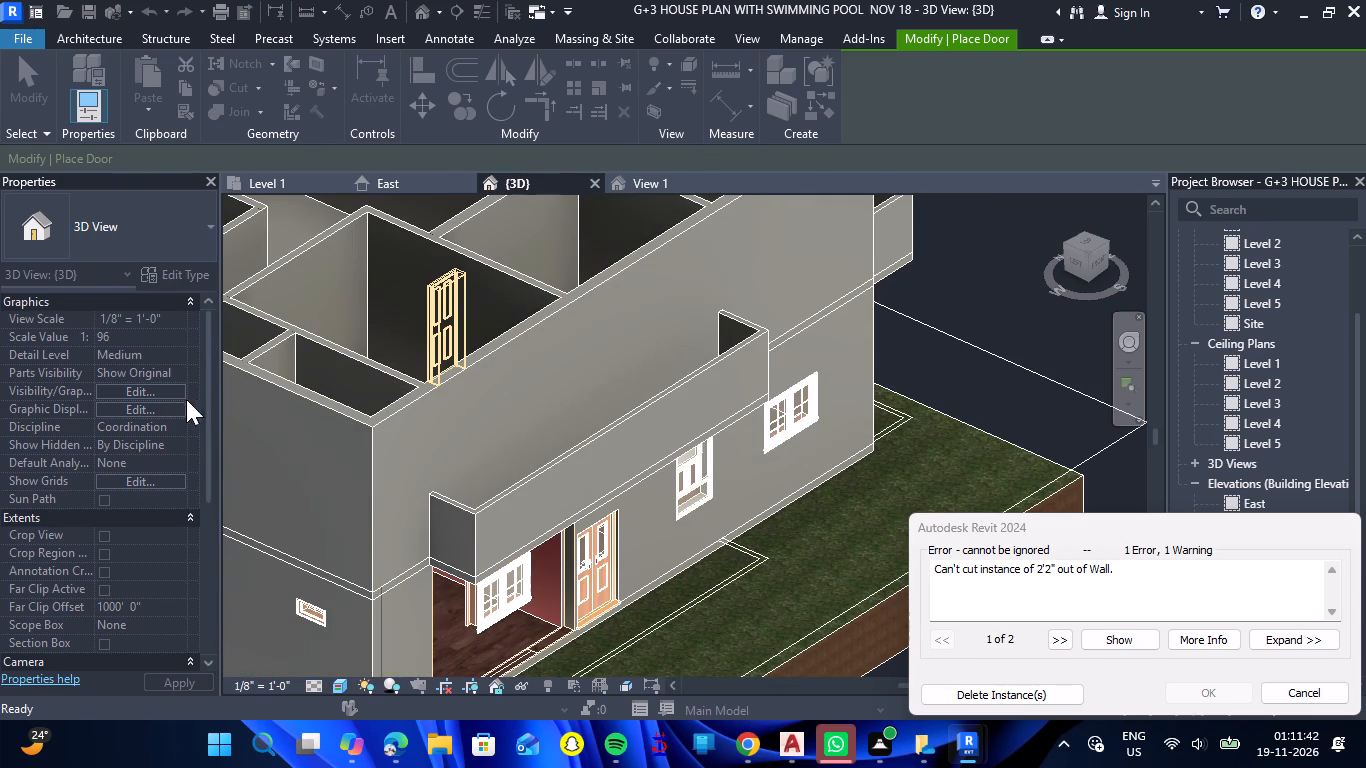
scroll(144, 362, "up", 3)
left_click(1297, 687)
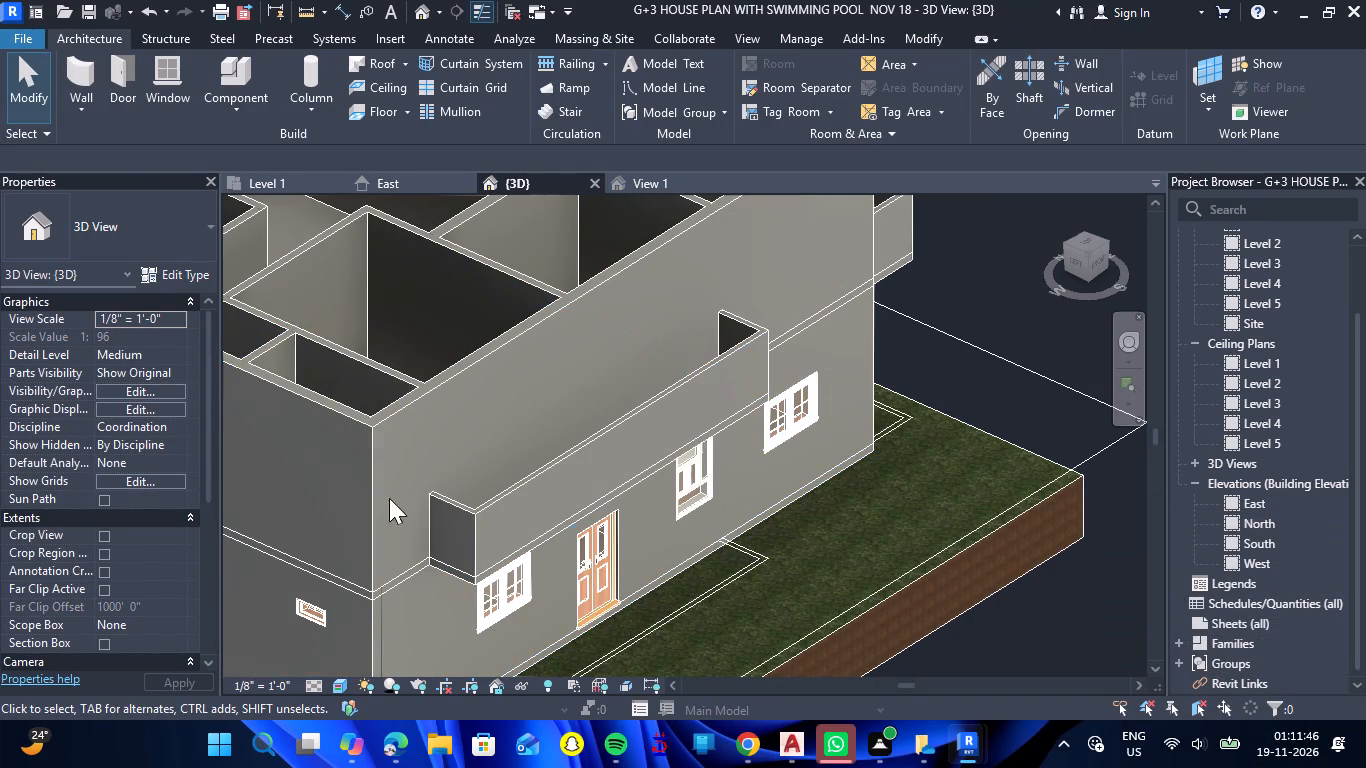
In the 3D view, place the 2'2" four-panel wood door in the upper-floor balcony wall, about 3'-6" from the bathroom partition.
scroll(142, 411, "up", 2)
scroll(163, 400, "down", 5)
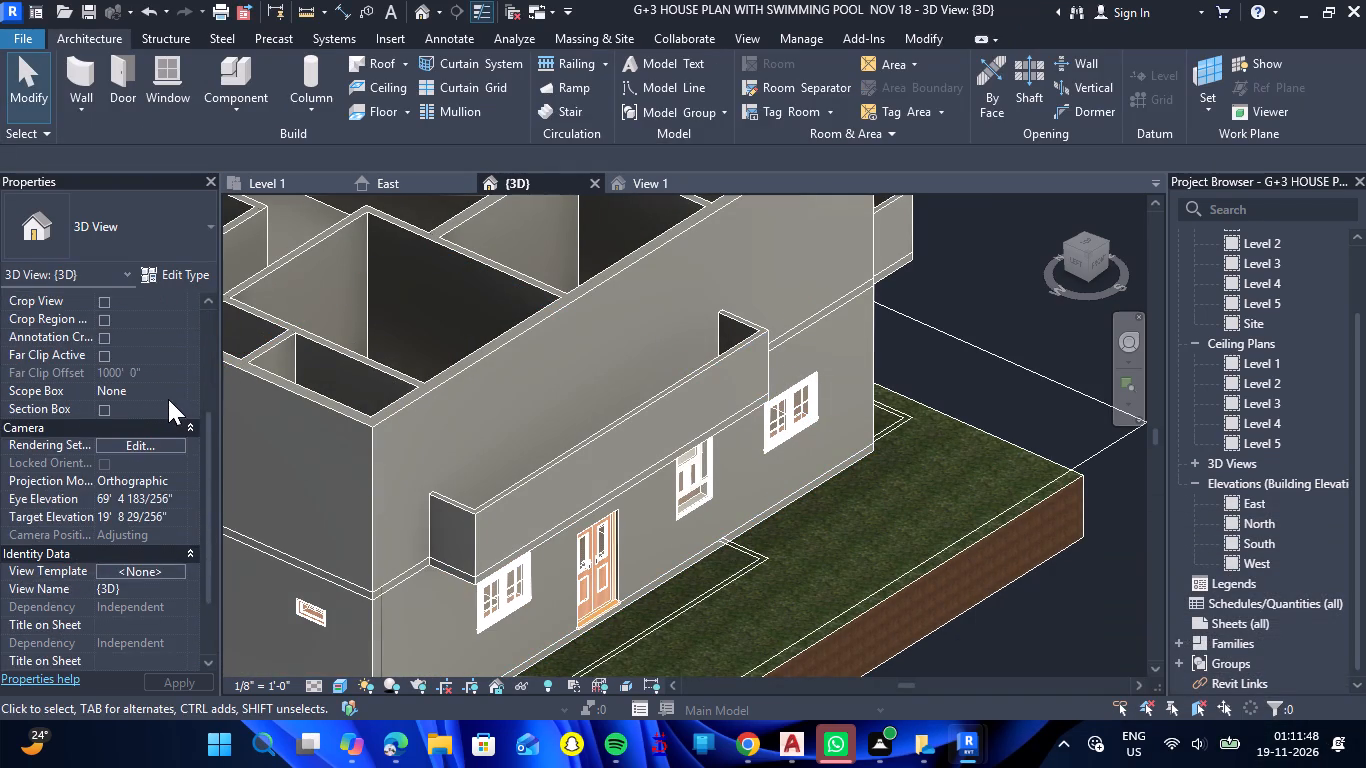
scroll(164, 402, "up", 10)
left_click(122, 75)
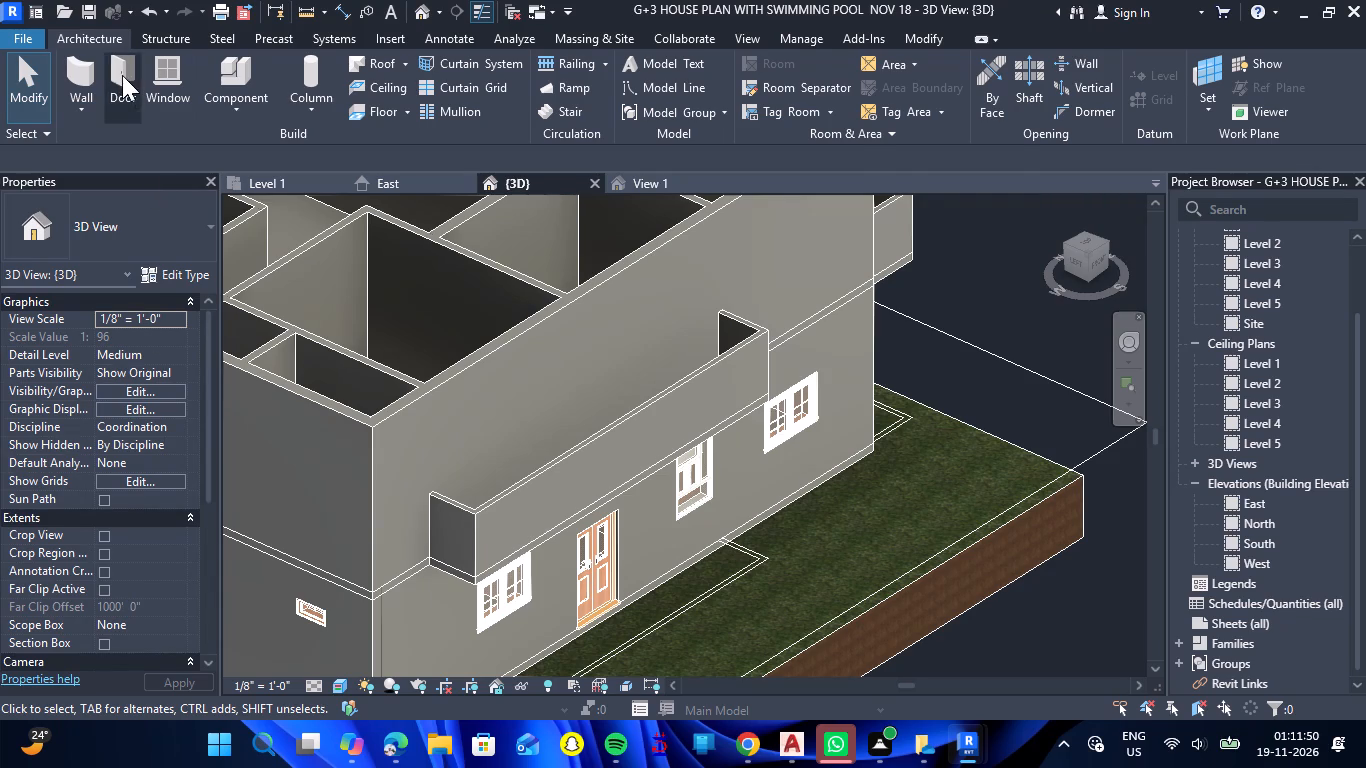
left_click(163, 325)
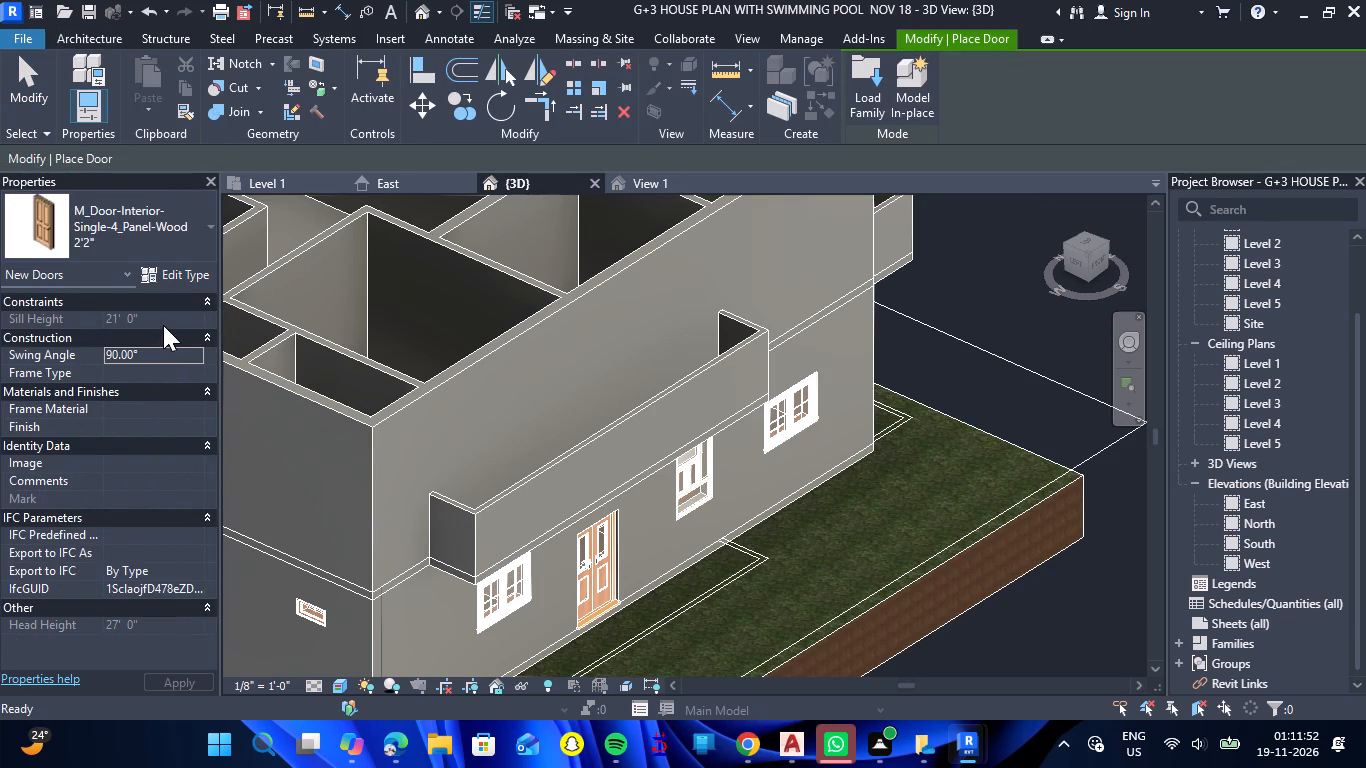
left_click(486, 396)
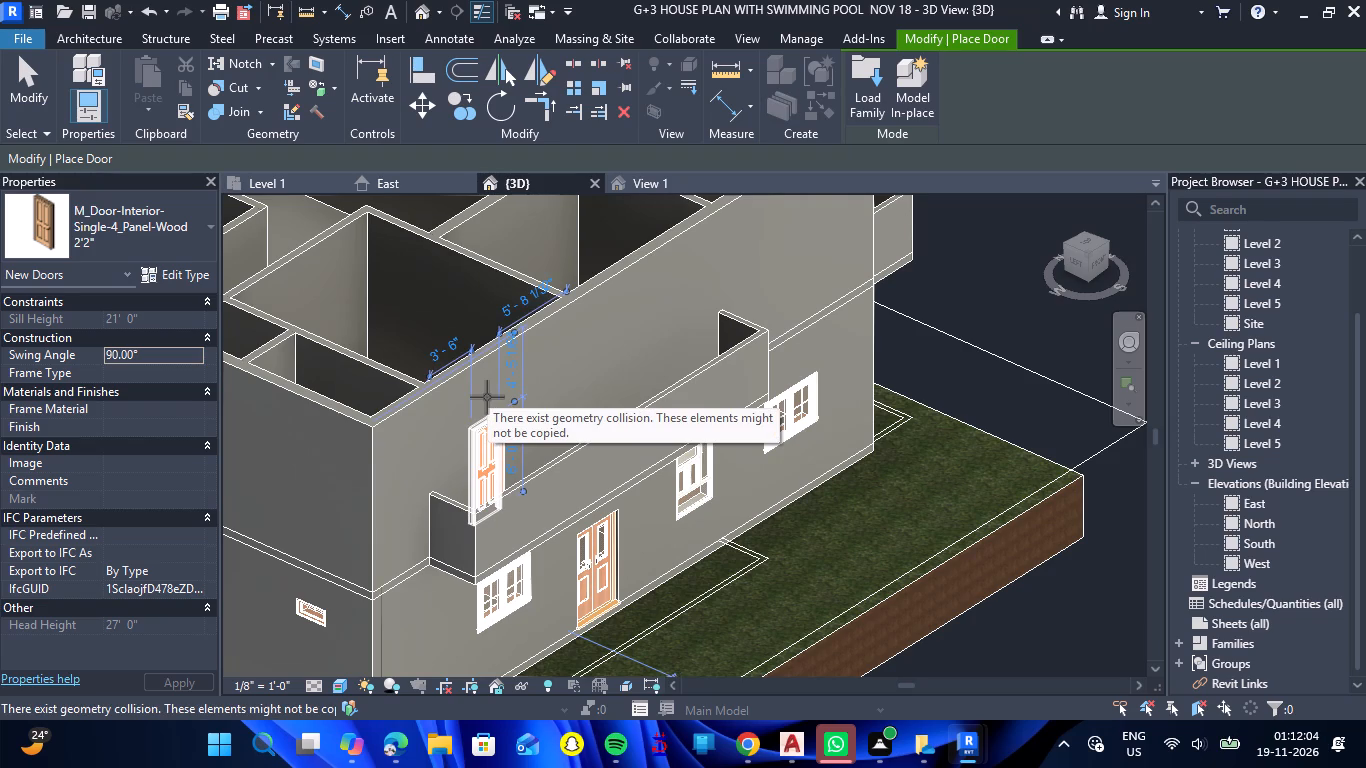
key("Escape")
key("Escape")
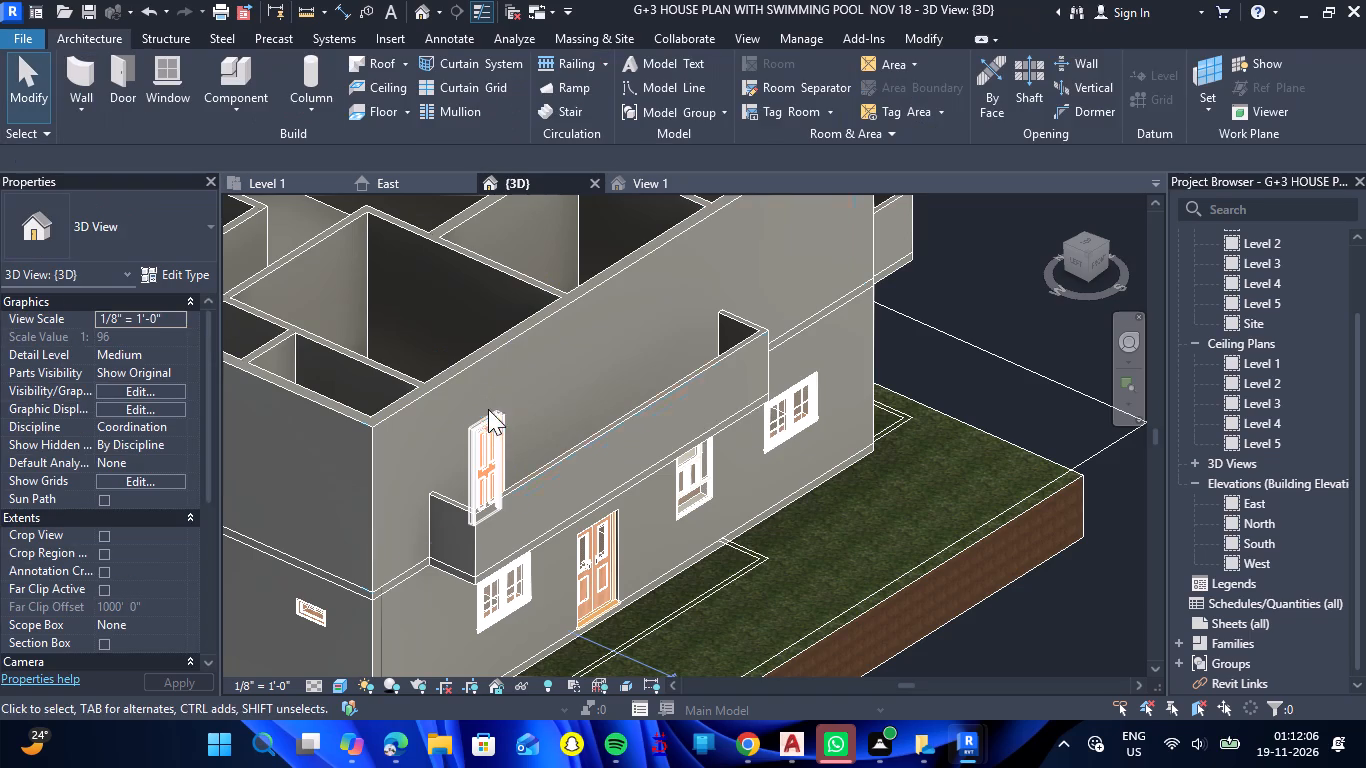
Check the new balcony door's level and sill height, and how it appears in the Level 1 floor plan.
left_click(491, 434)
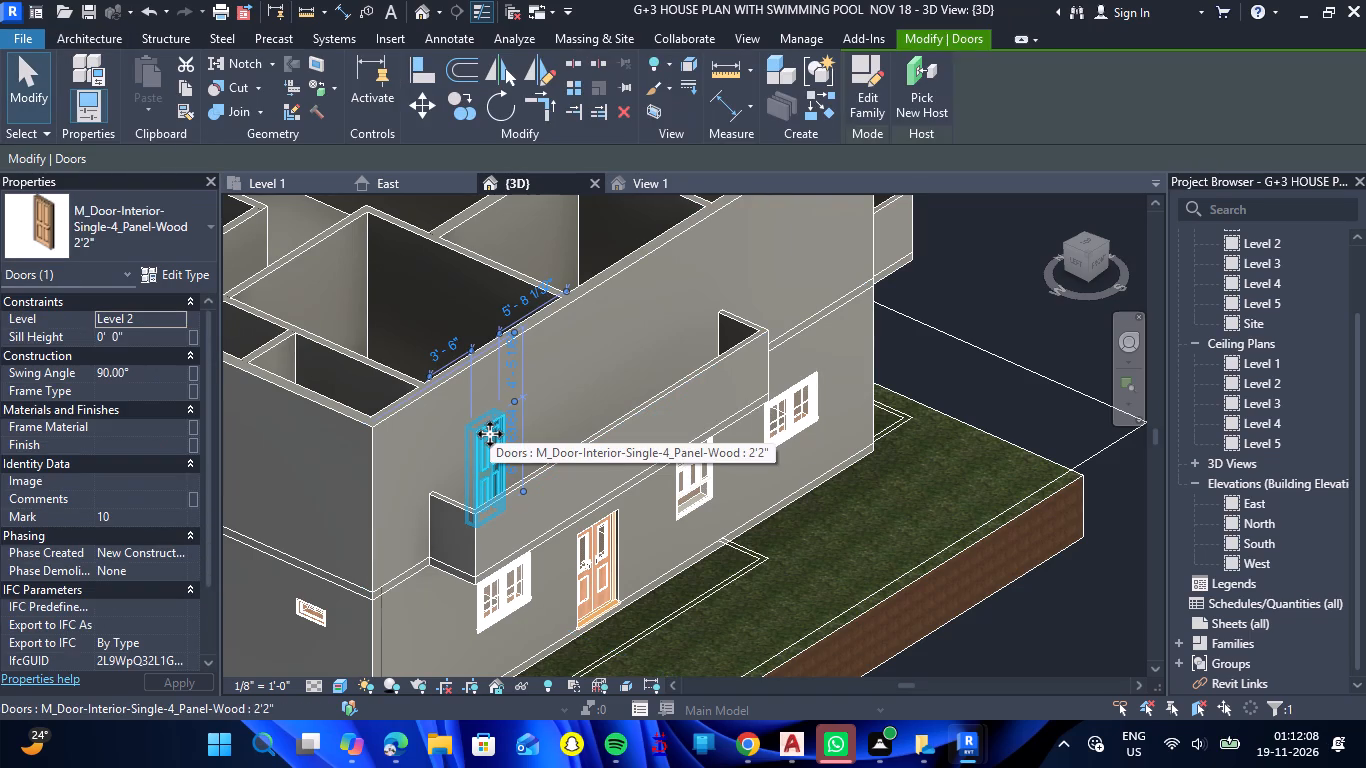
key("Escape")
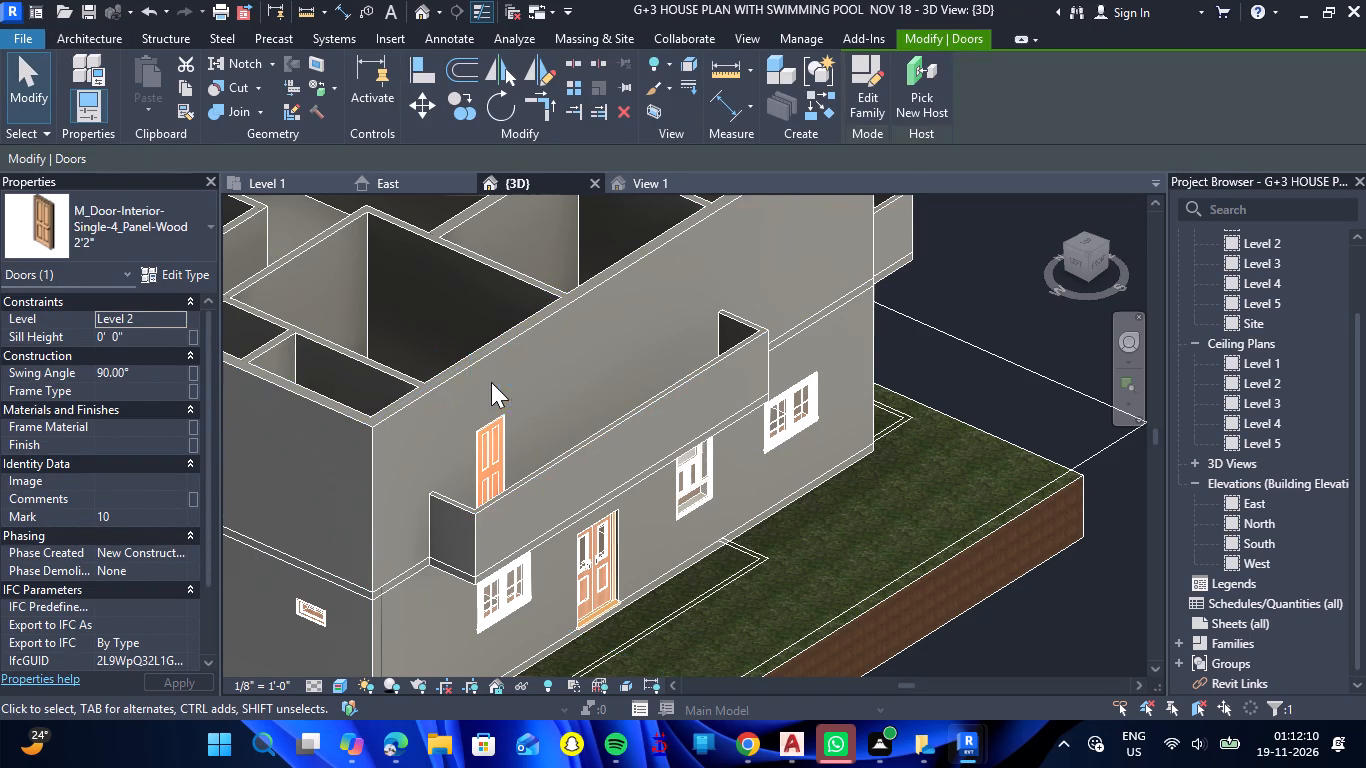
left_click(286, 185)
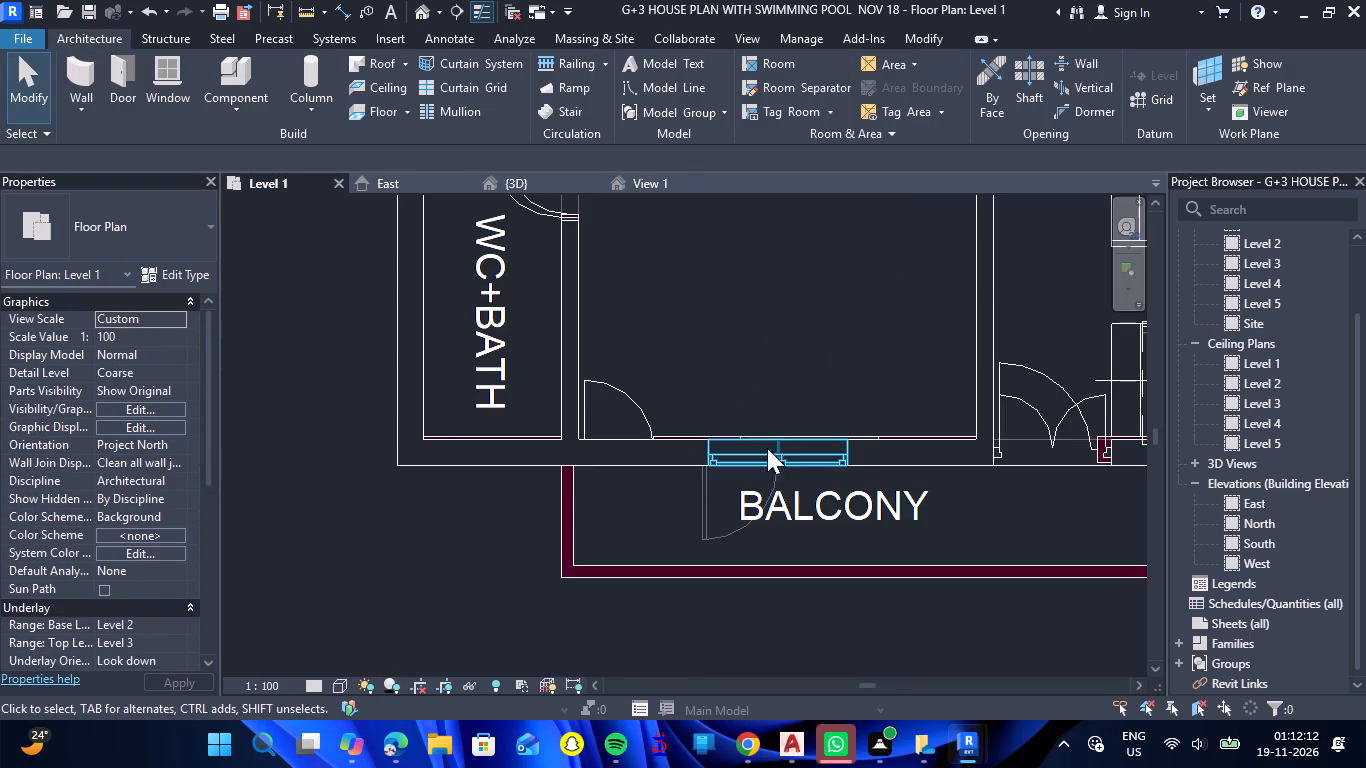
left_click(710, 515)
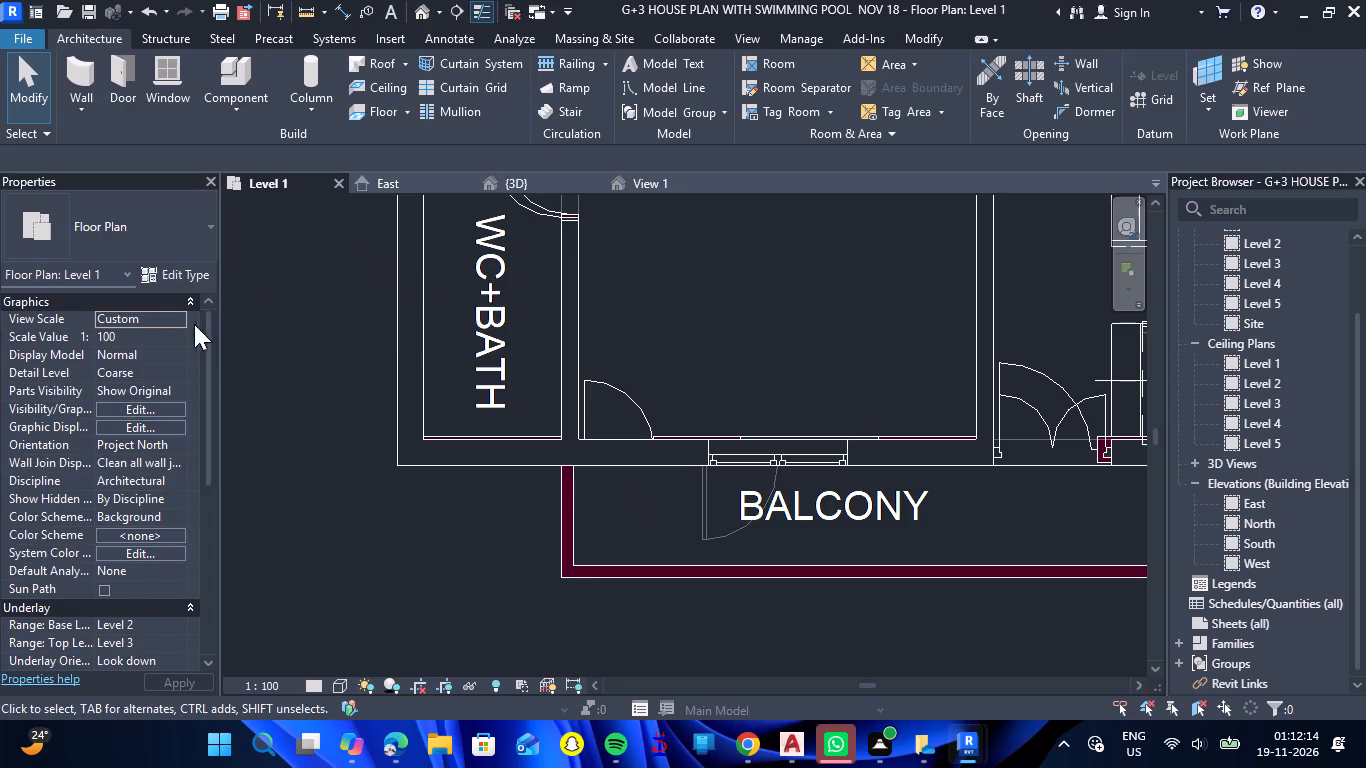
left_click(175, 316)
left_click(175, 316)
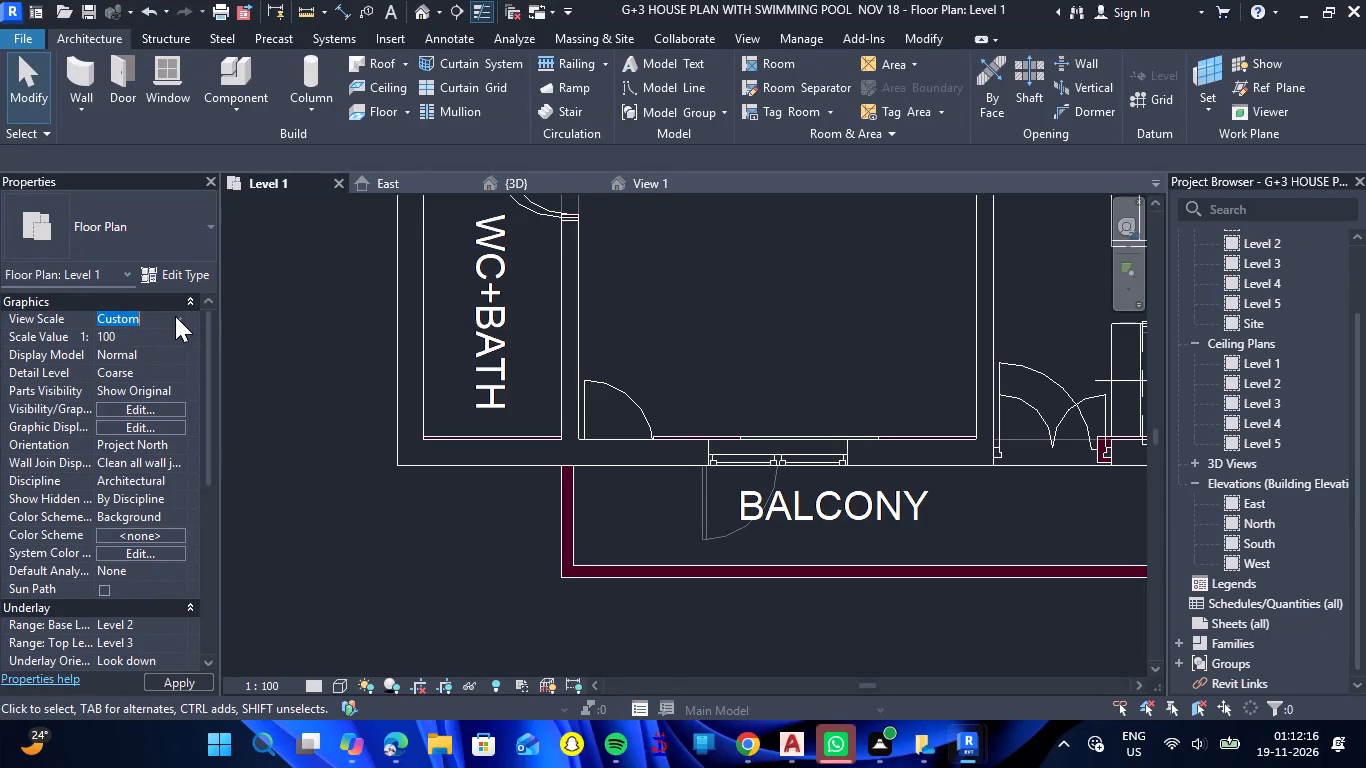
scroll(172, 333, "up", 6)
scroll(172, 333, "down", 1)
scroll(172, 333, "up", 3)
left_click(127, 272)
left_click(127, 272)
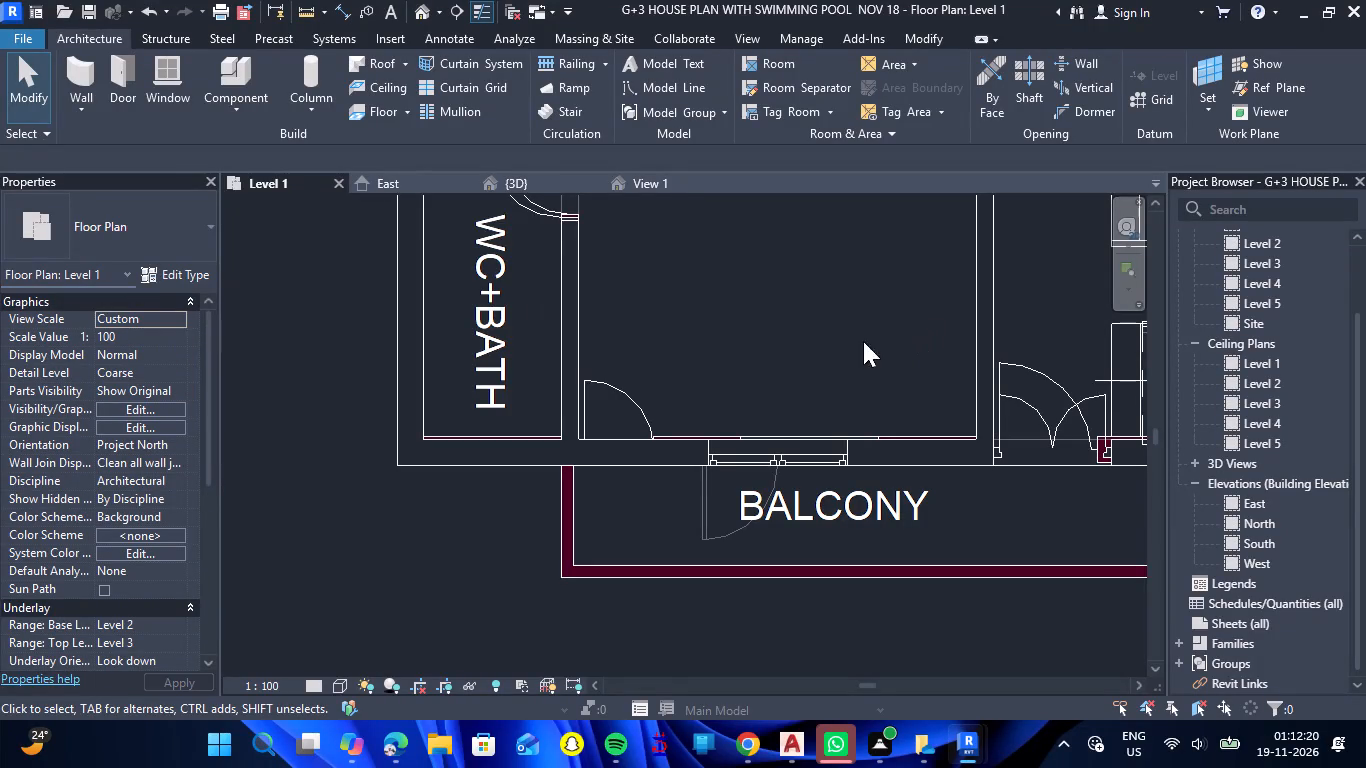
left_click(705, 529)
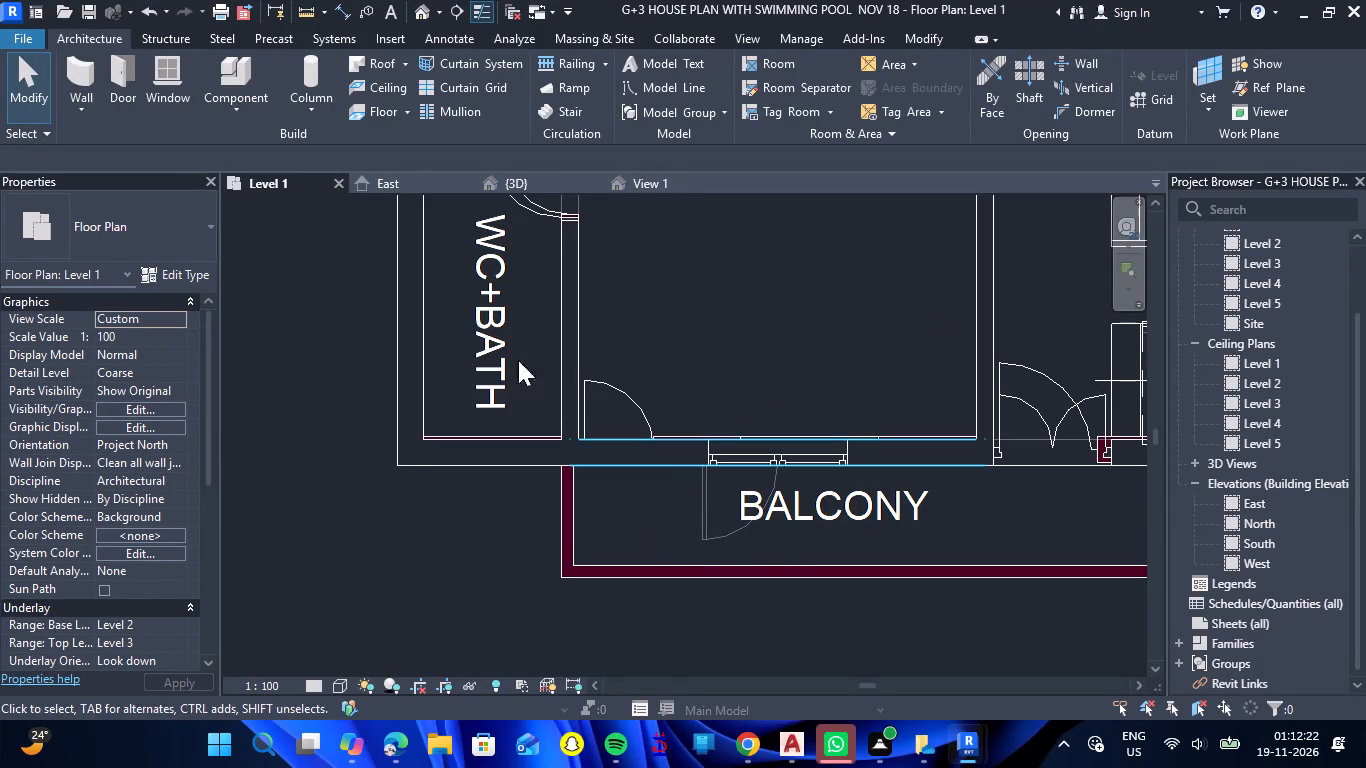
Delete the four-panel wood door from the upper-floor balcony wall in the 3D view.
left_click(526, 175)
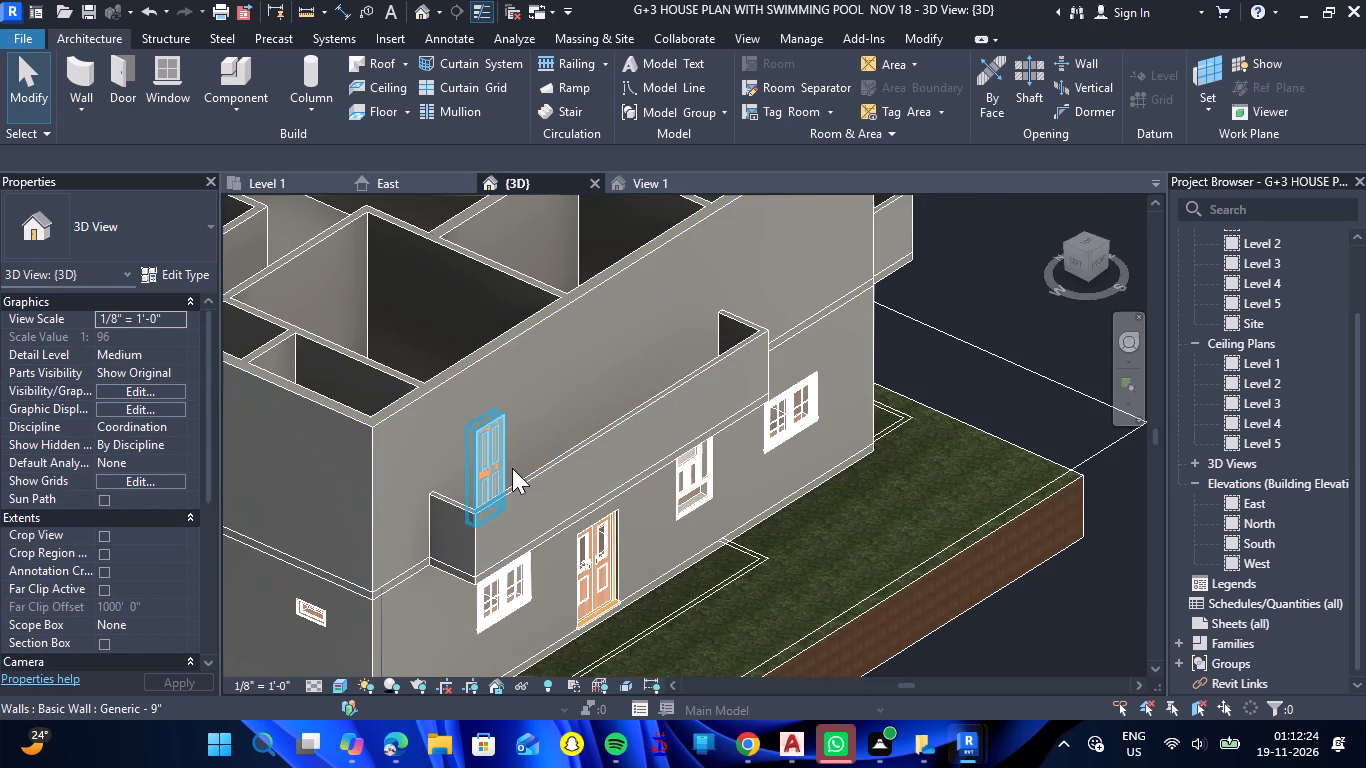
left_click(512, 468)
key("Delete")
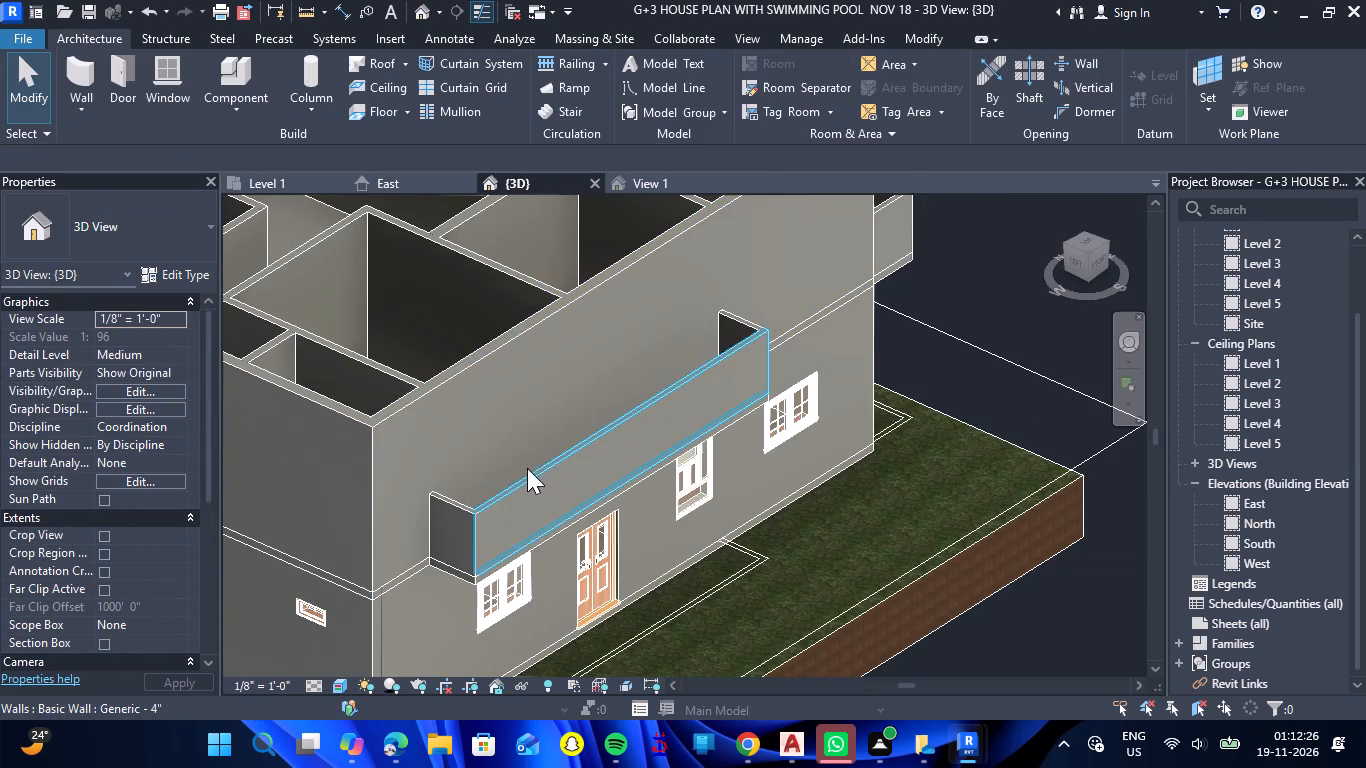
Open the Level 2 floor plan and set its visual style to Wireframe.
scroll(537, 462, "down", 4)
scroll(1264, 443, "up", 2)
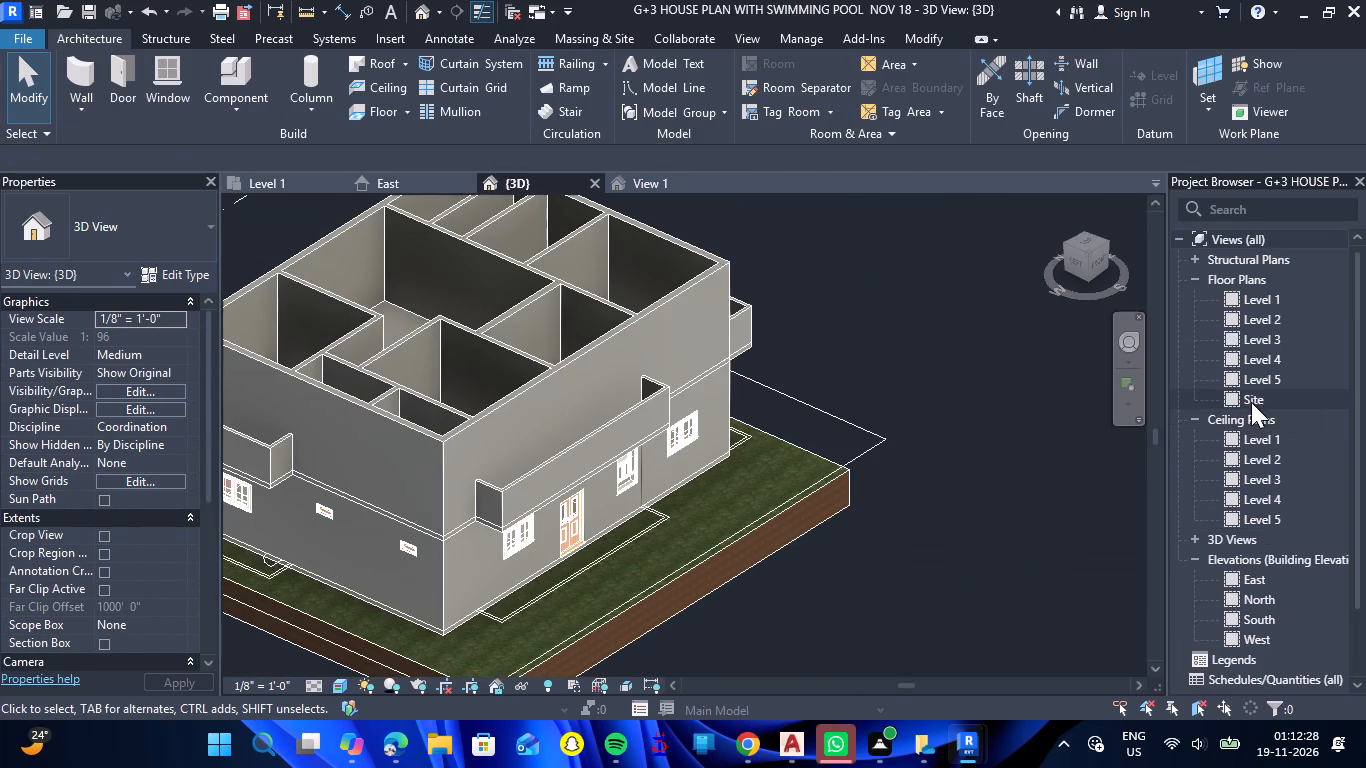
double_click(1253, 321)
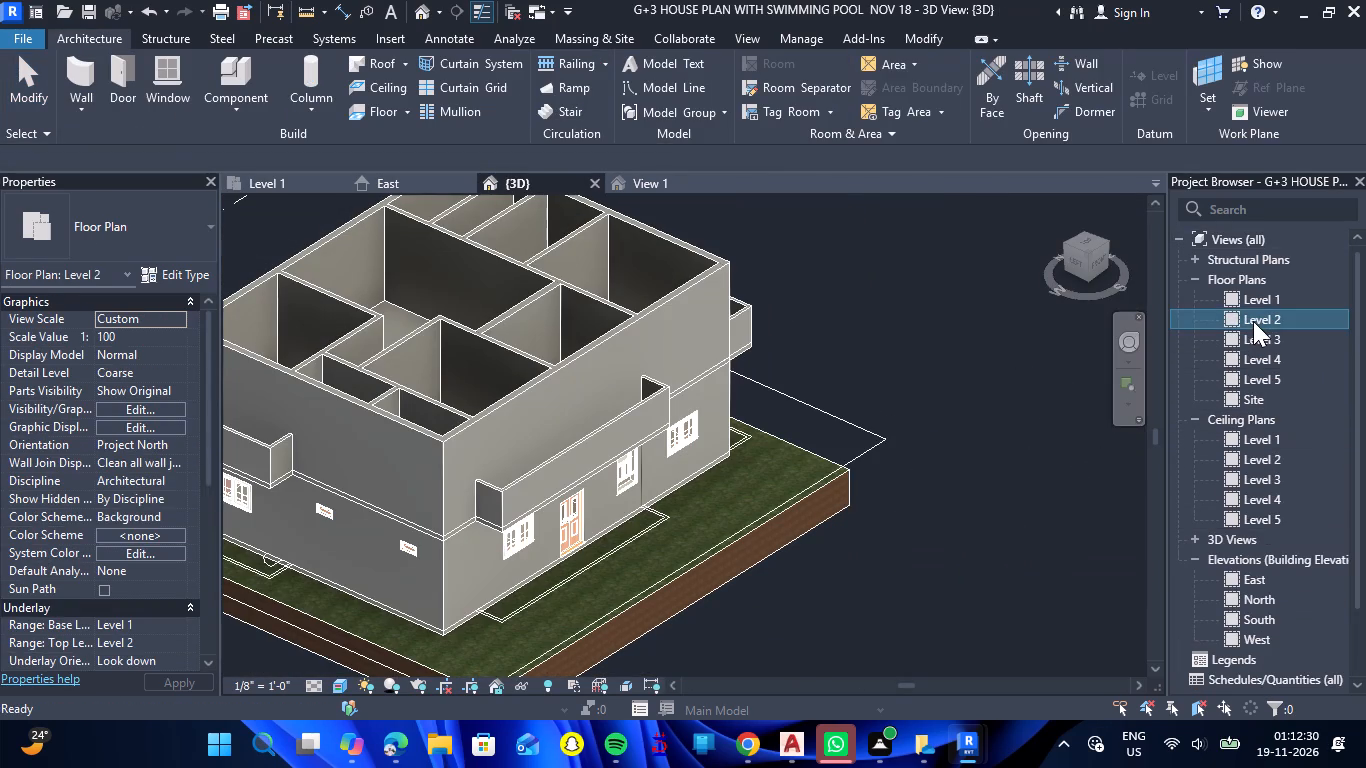
scroll(639, 491, "up", 8)
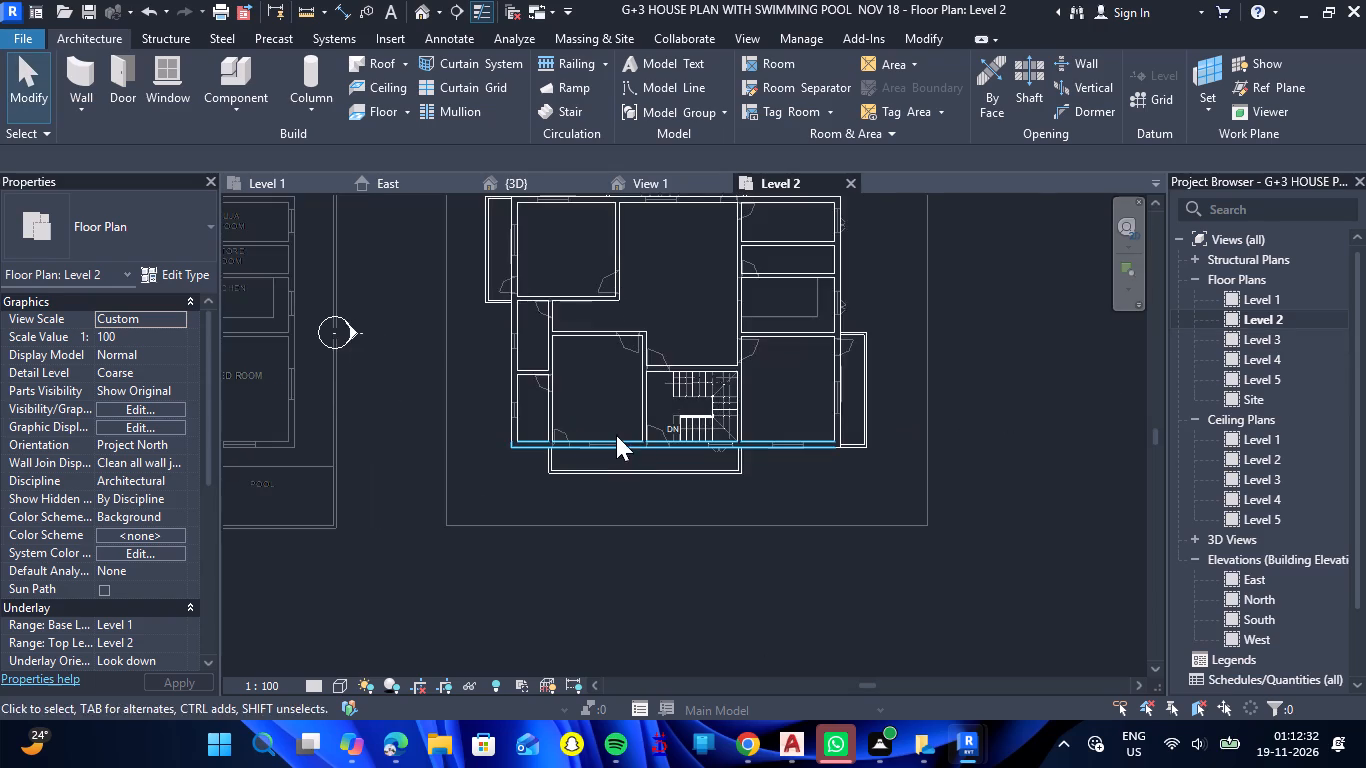
scroll(584, 435, "up", 12)
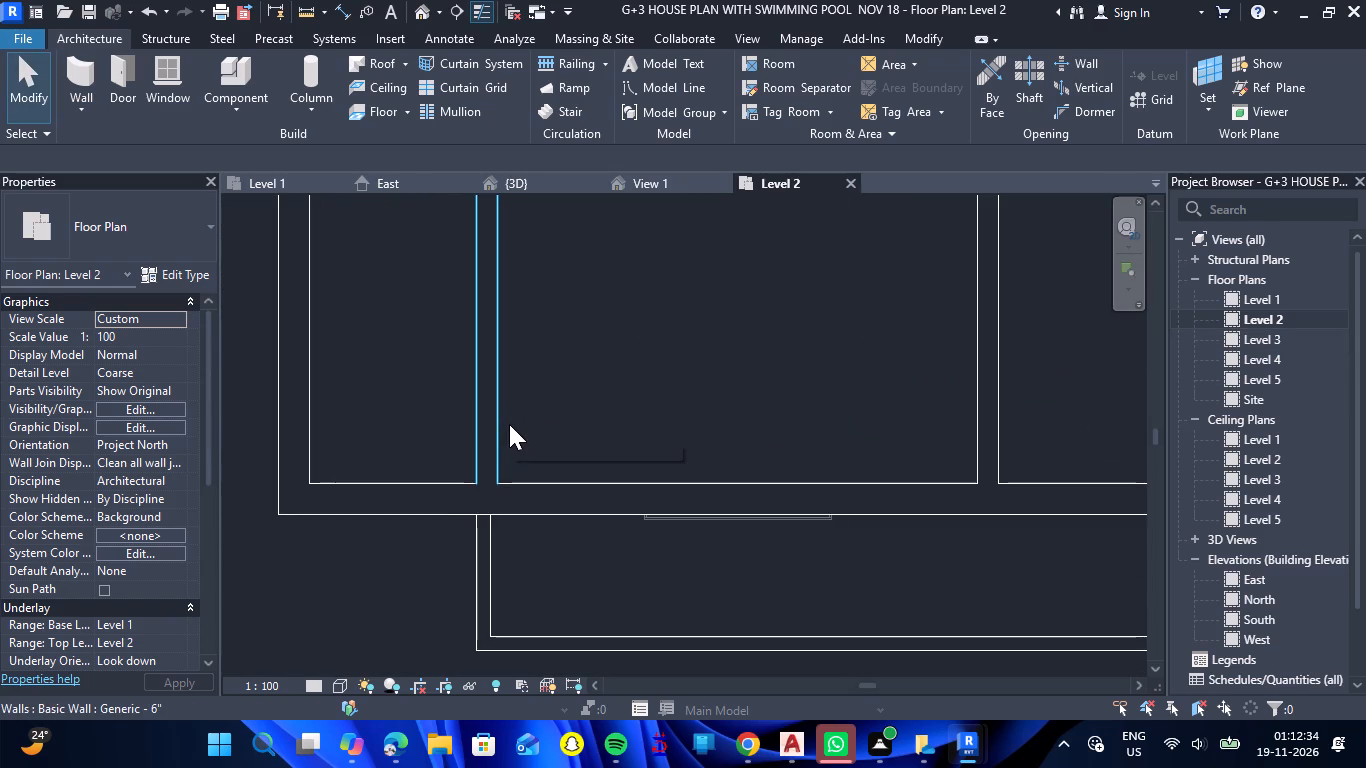
left_click(343, 691)
left_click(386, 563)
scroll(620, 524, "down", 5)
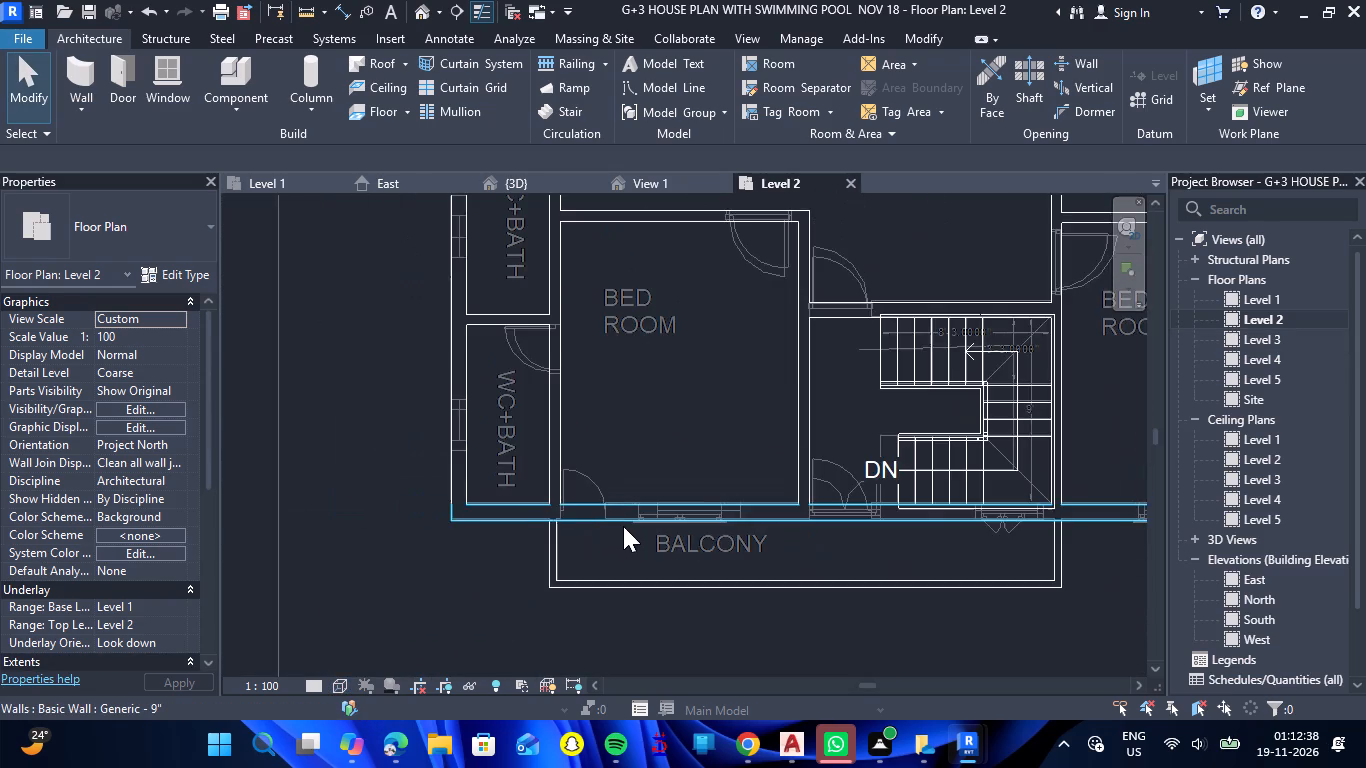
Place a 2'2" four-panel wood door with a 0' sill height at the front bedroom's balcony opening on Level 2, and check it in 3D.
scroll(623, 526, "down", 2)
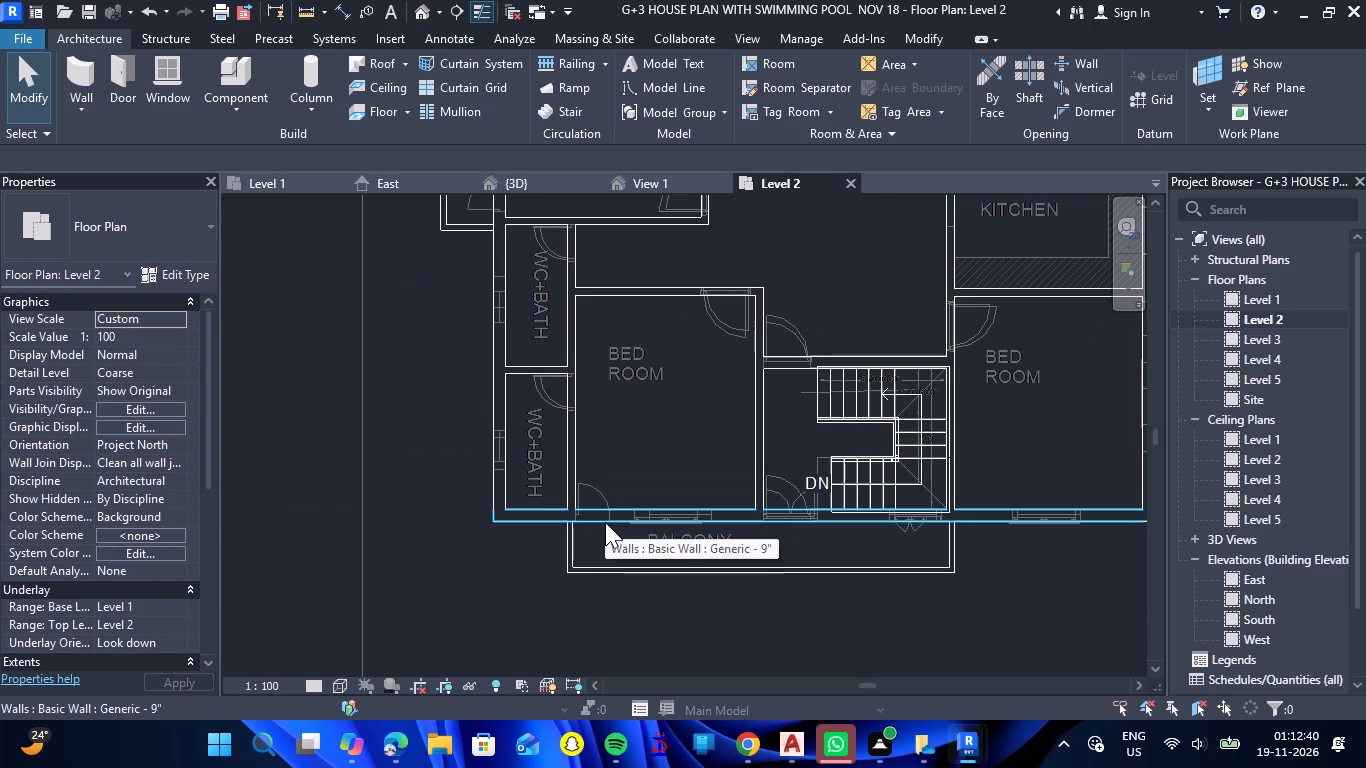
left_click(123, 67)
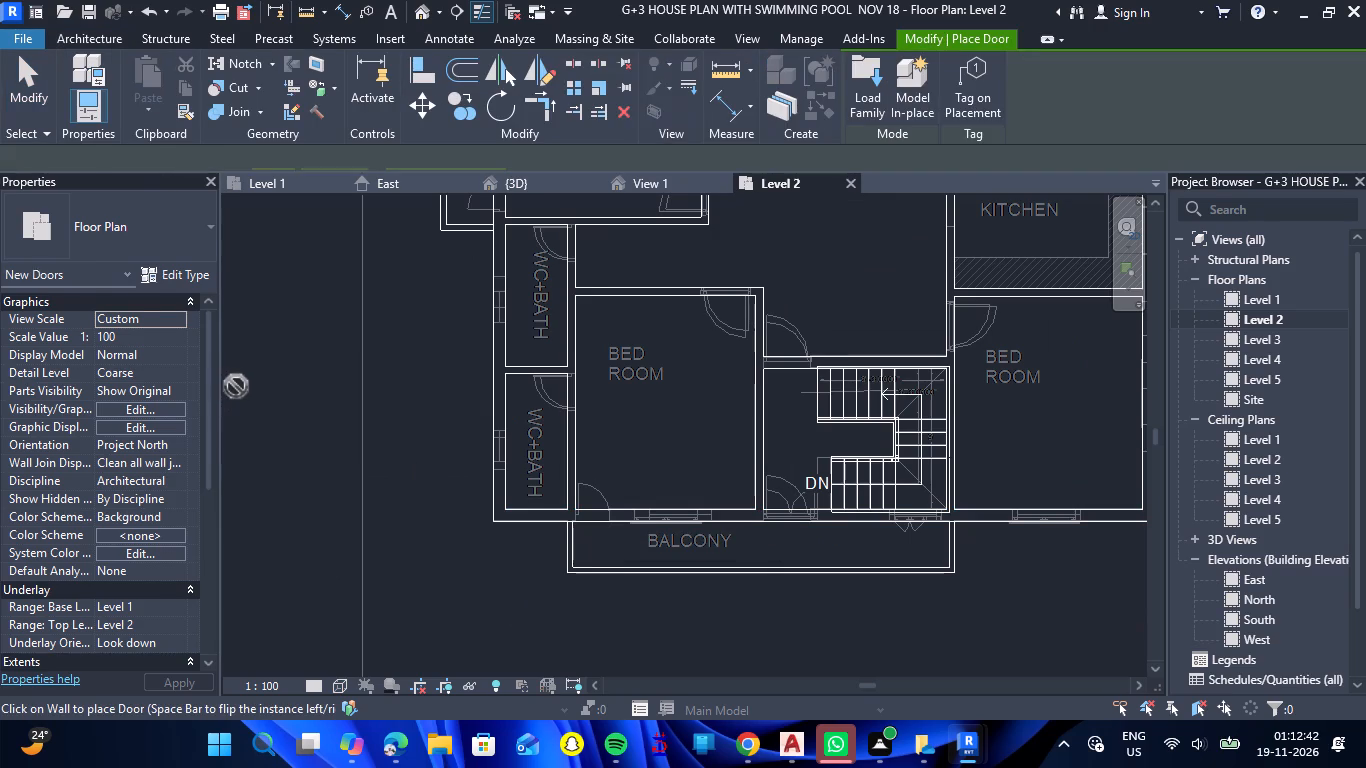
left_click(184, 326)
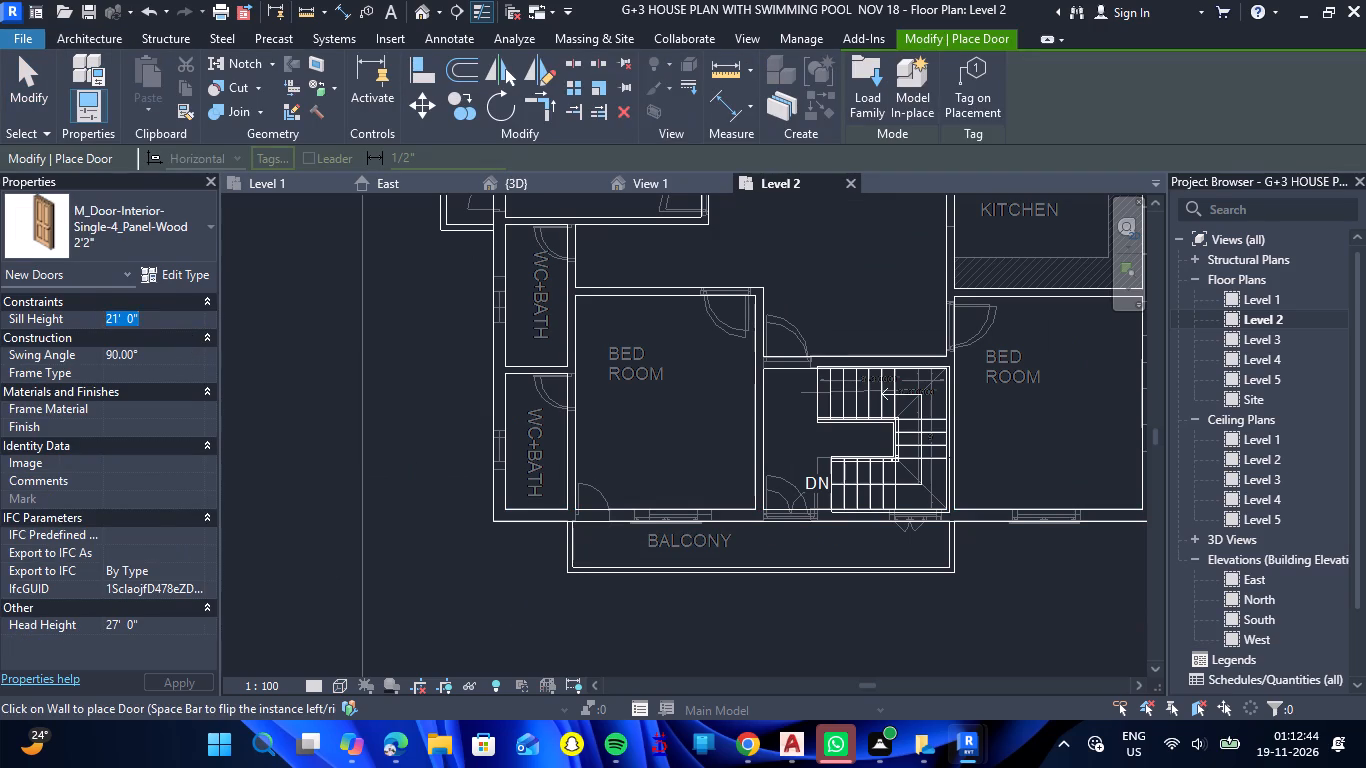
type("0'")
key("Return")
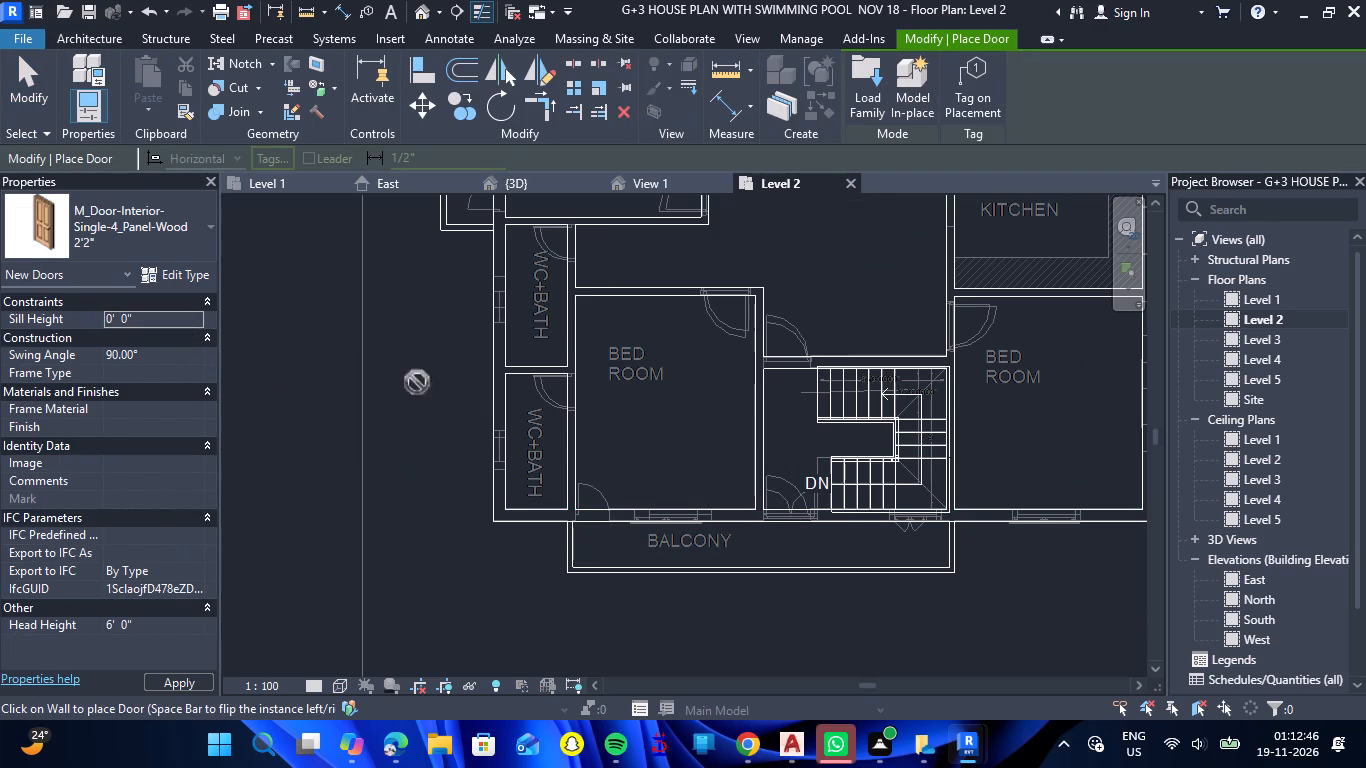
scroll(599, 535, "up", 6)
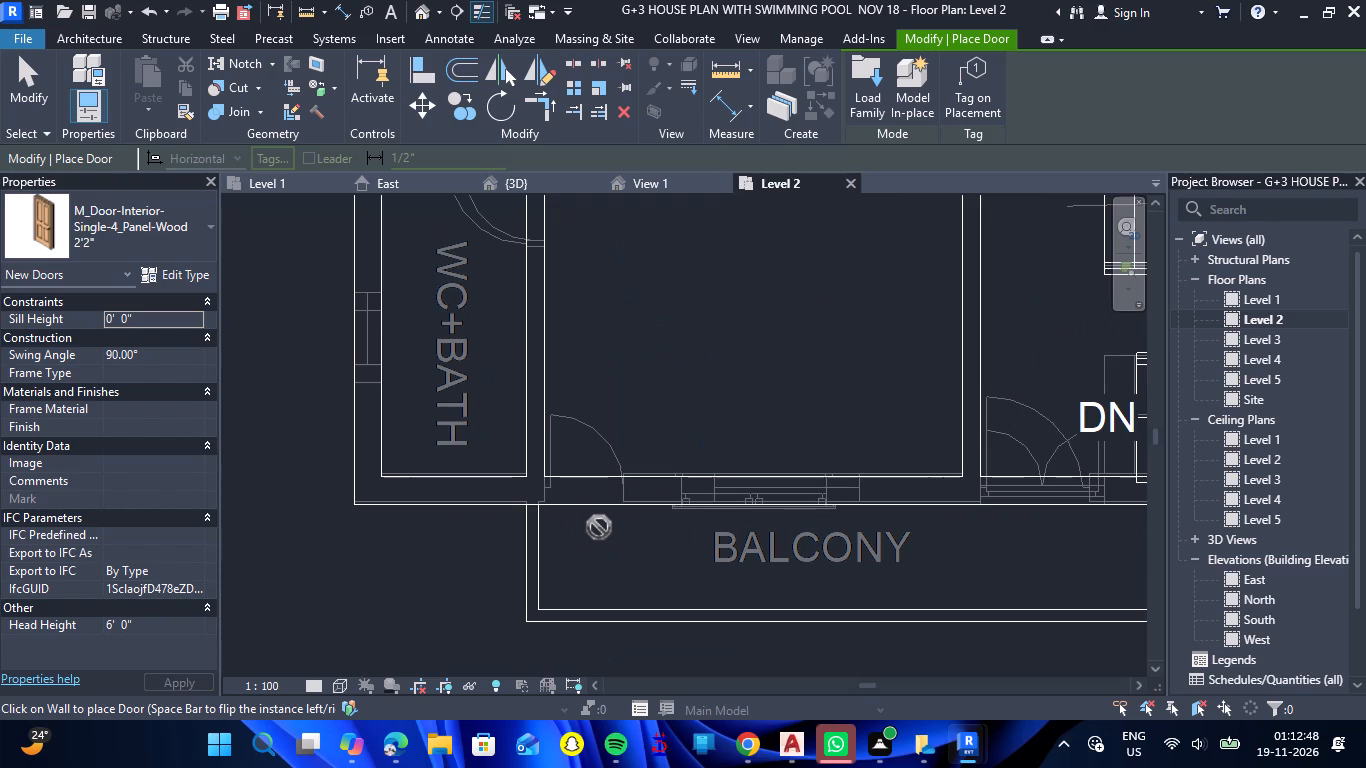
scroll(590, 515, "up", 5)
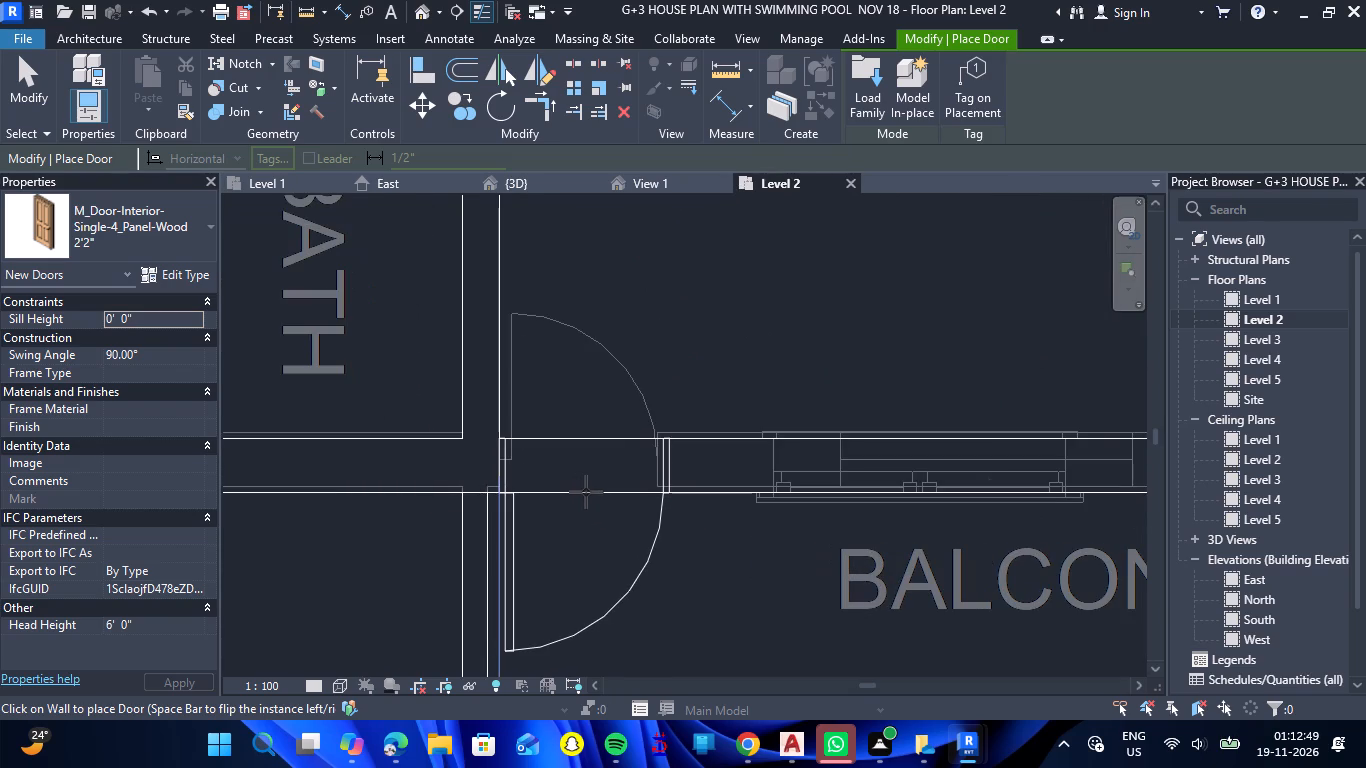
left_click(586, 492)
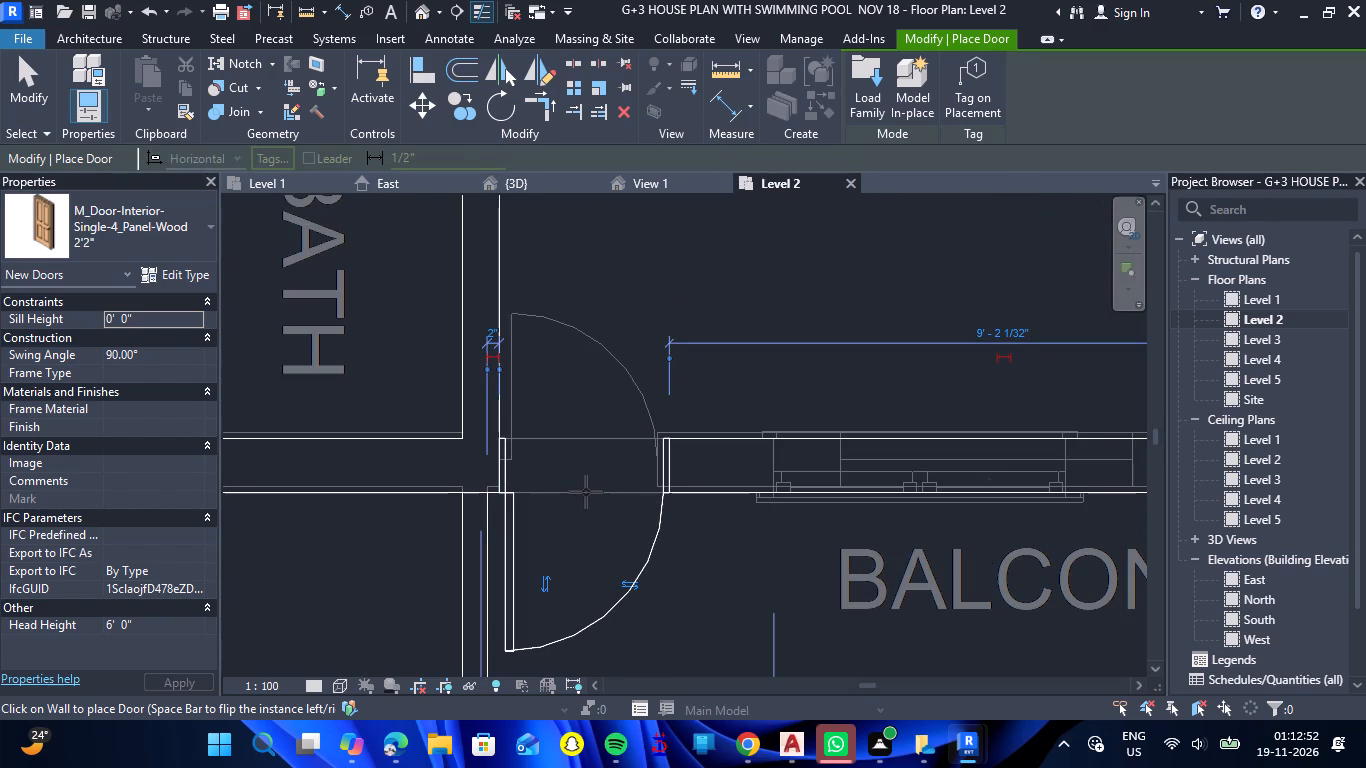
left_click(512, 187)
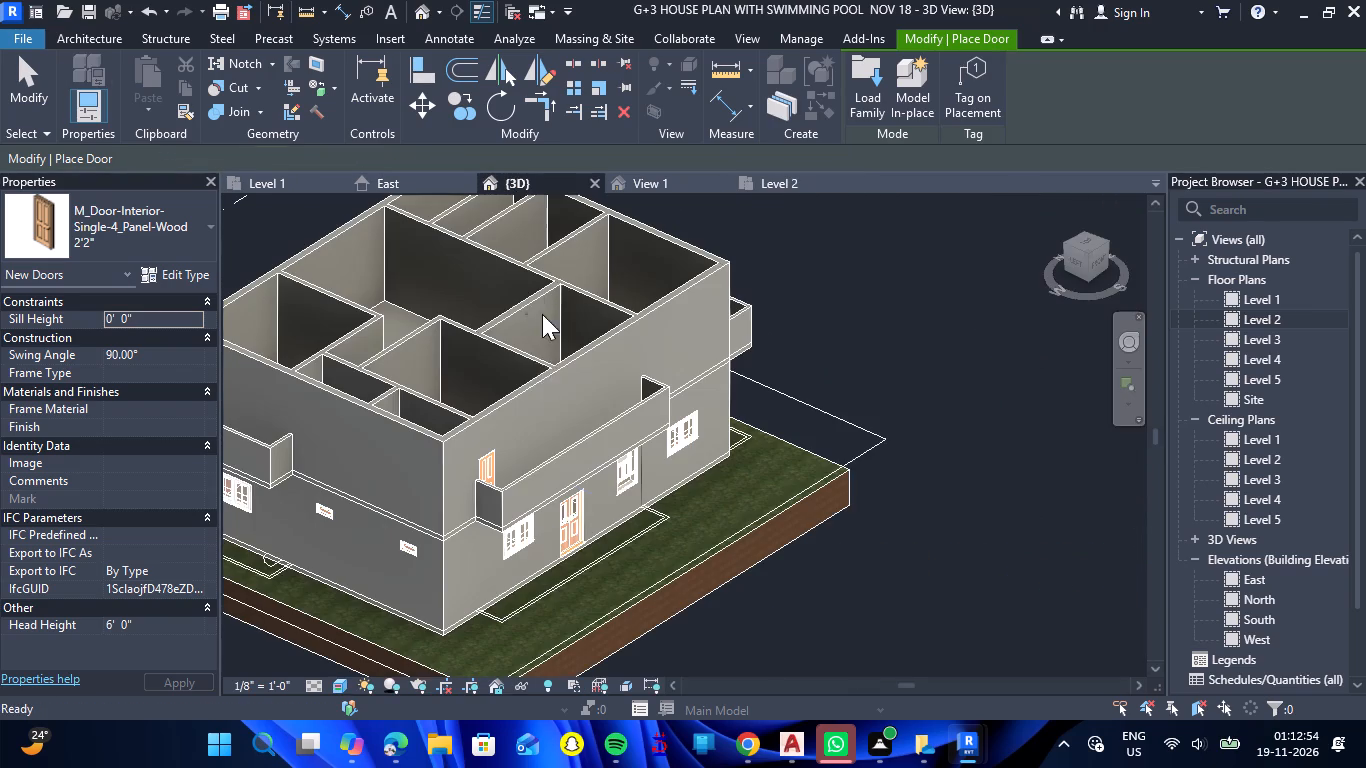
On the Level 2 plan, place 2'2" four-panel wood doors at the entrances of both WC+bath rooms, following the underlying plan.
left_click(760, 177)
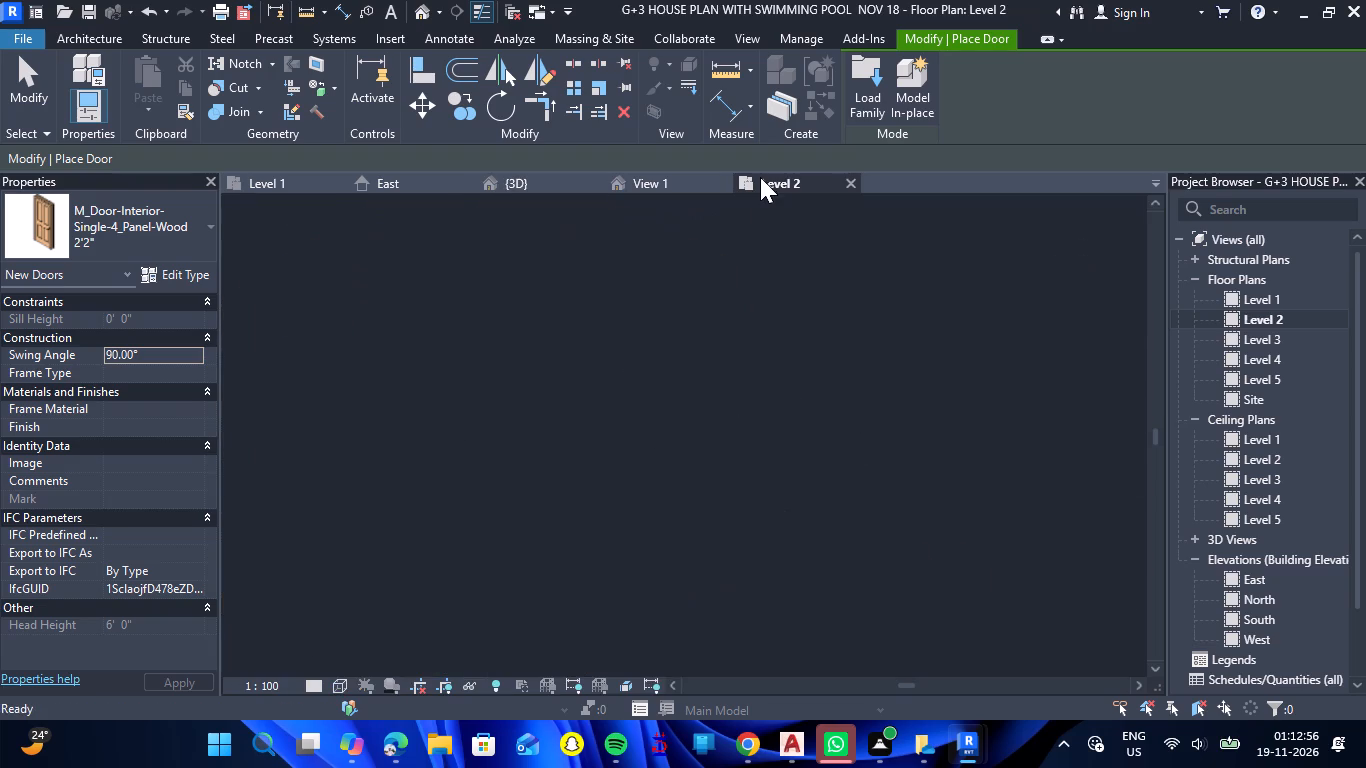
scroll(554, 483, "down", 11)
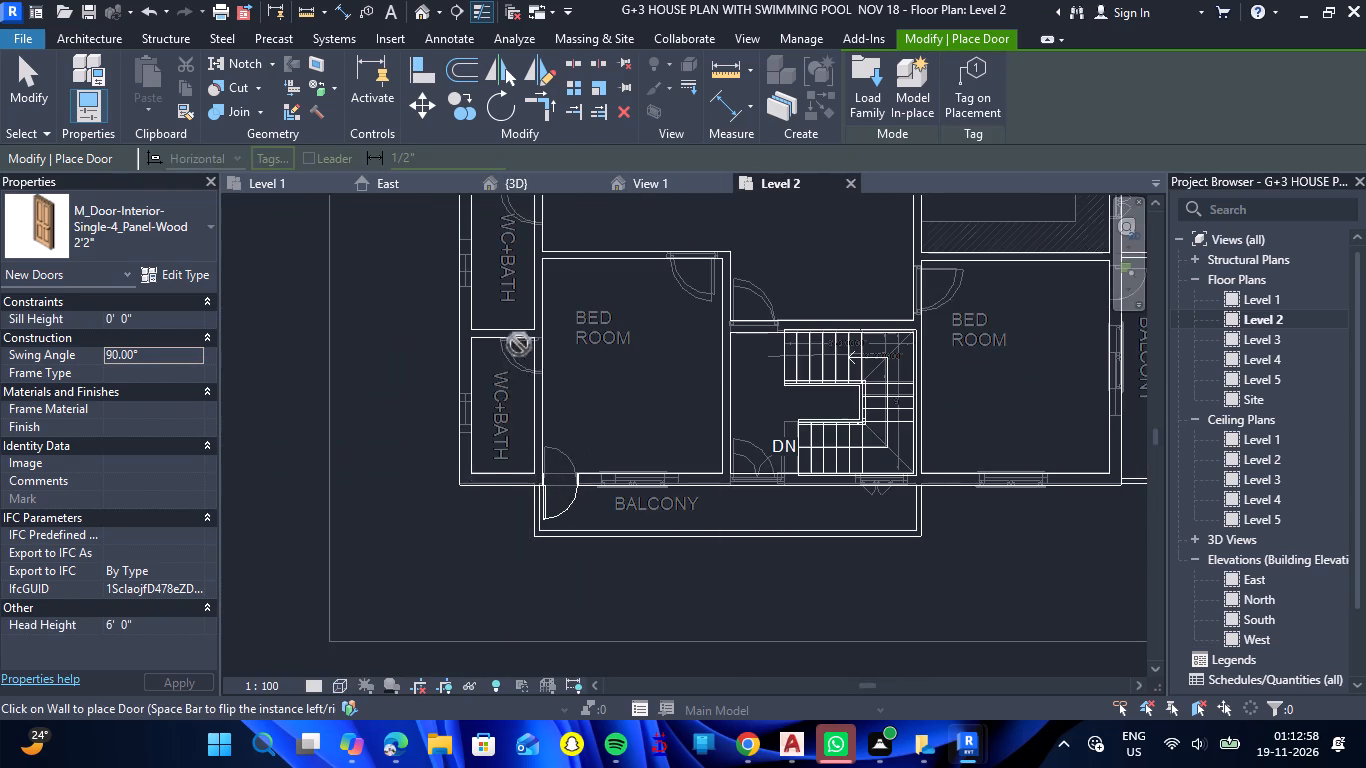
scroll(519, 342, "up", 12)
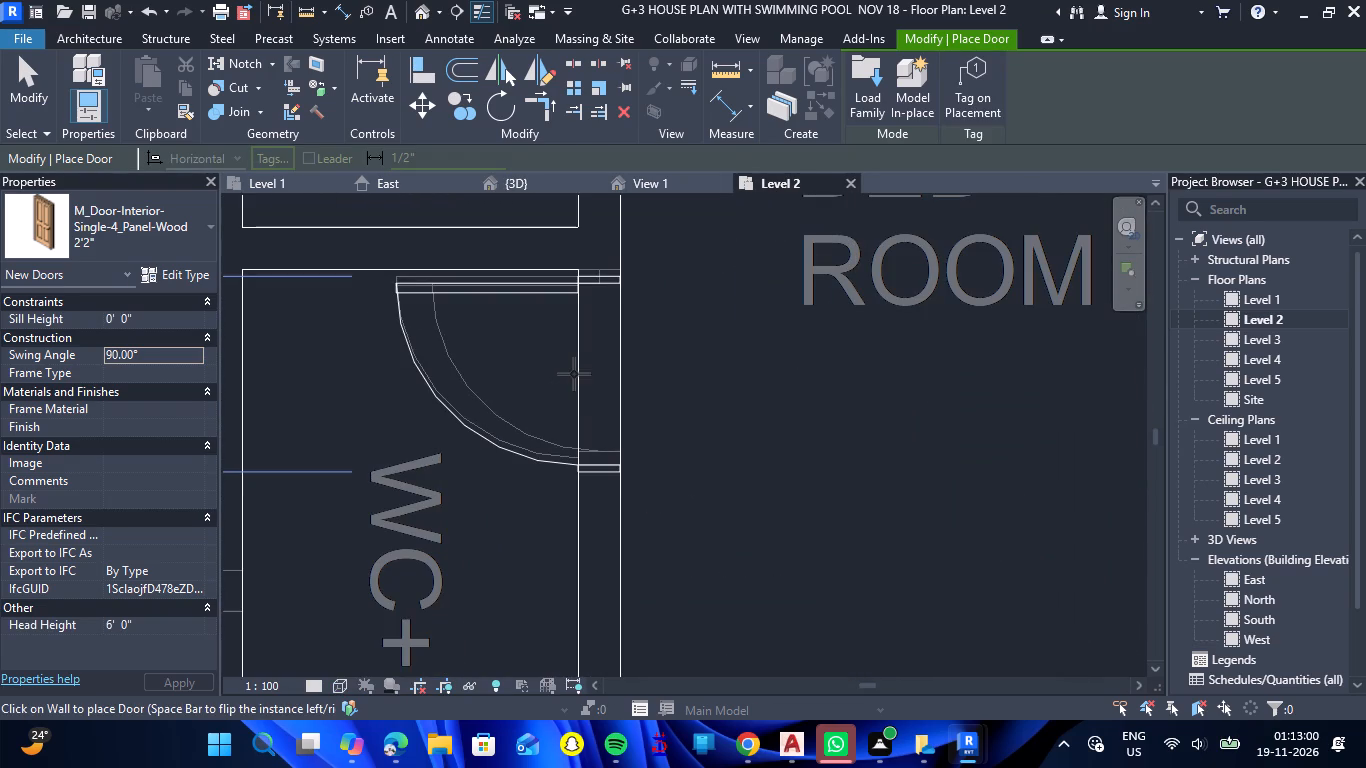
left_click(574, 374)
scroll(637, 439, "down", 14)
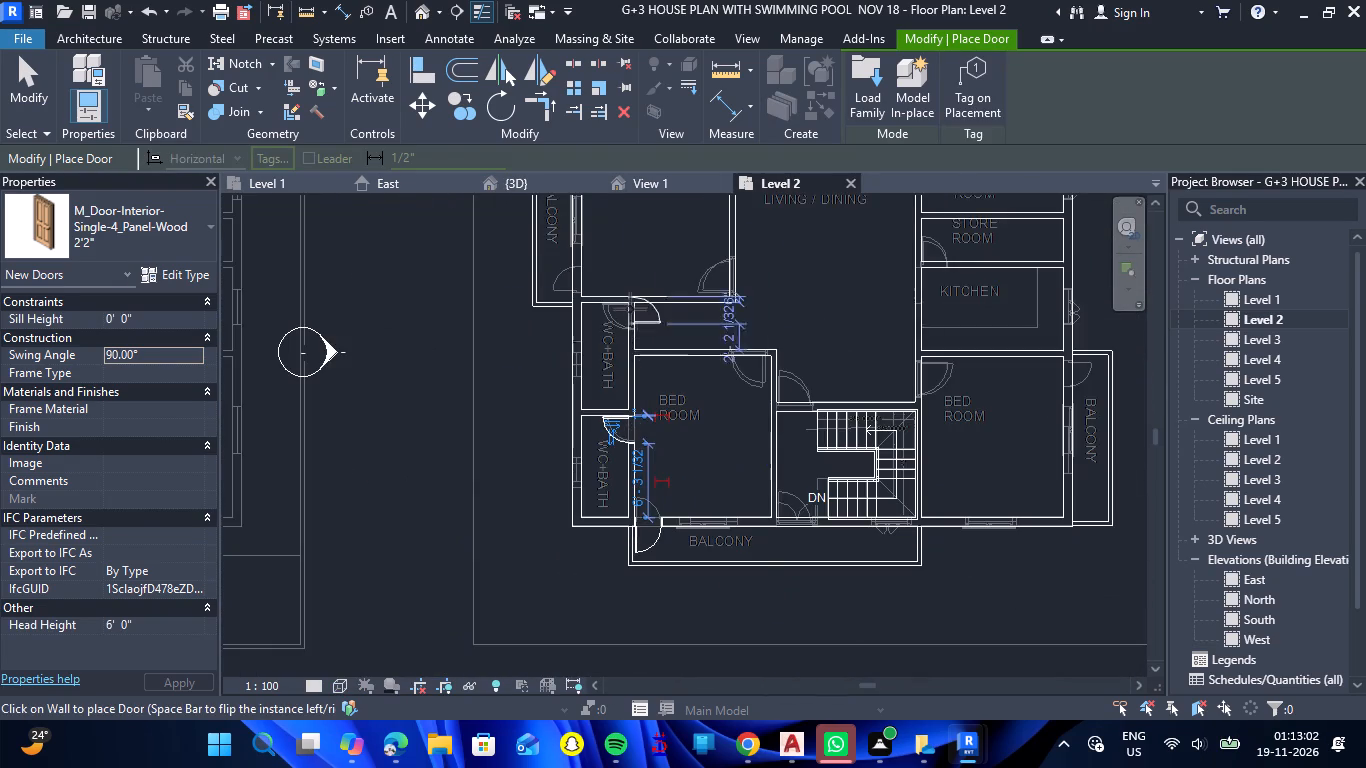
scroll(630, 309, "up", 12)
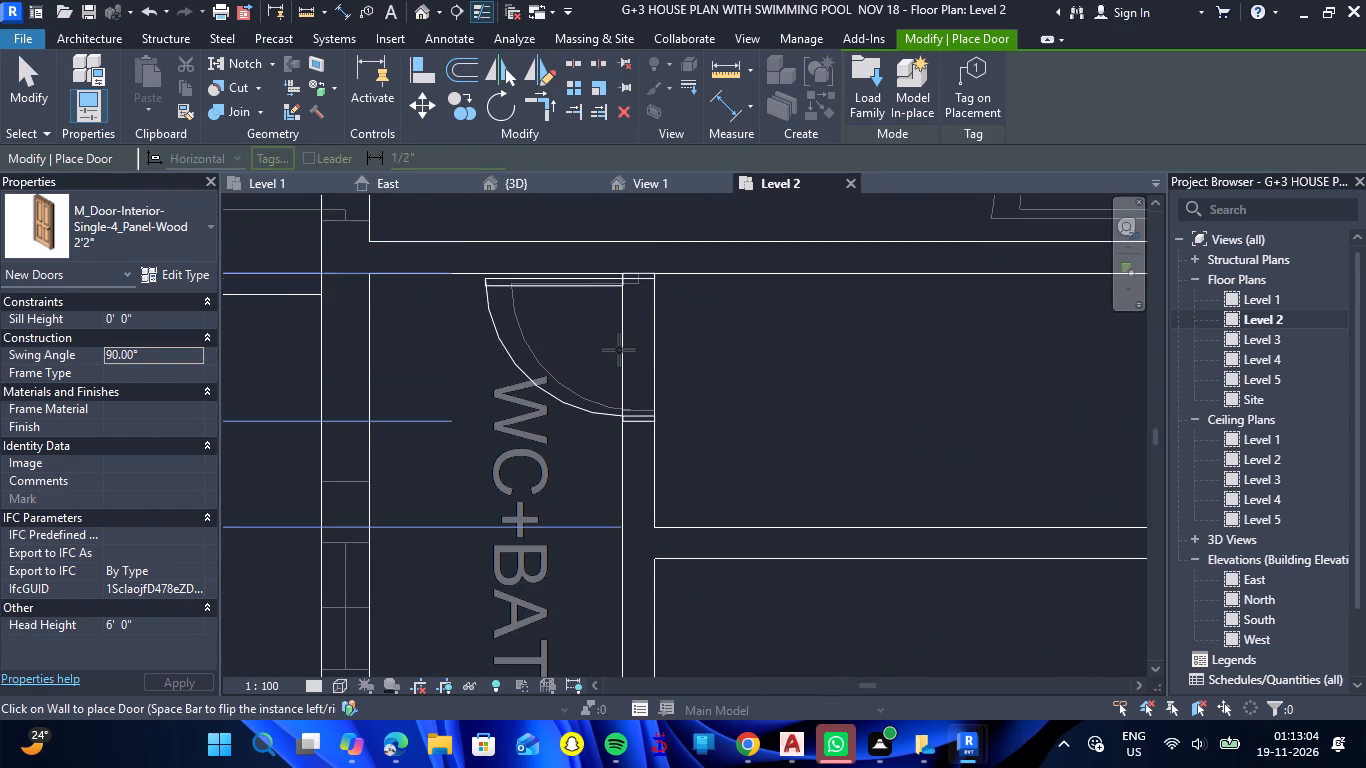
left_click(619, 350)
Place a 2'2" door at the side balcony opening of the bedroom adjoining the living/dining room.
scroll(721, 387, "down", 8)
scroll(577, 305, "up", 3)
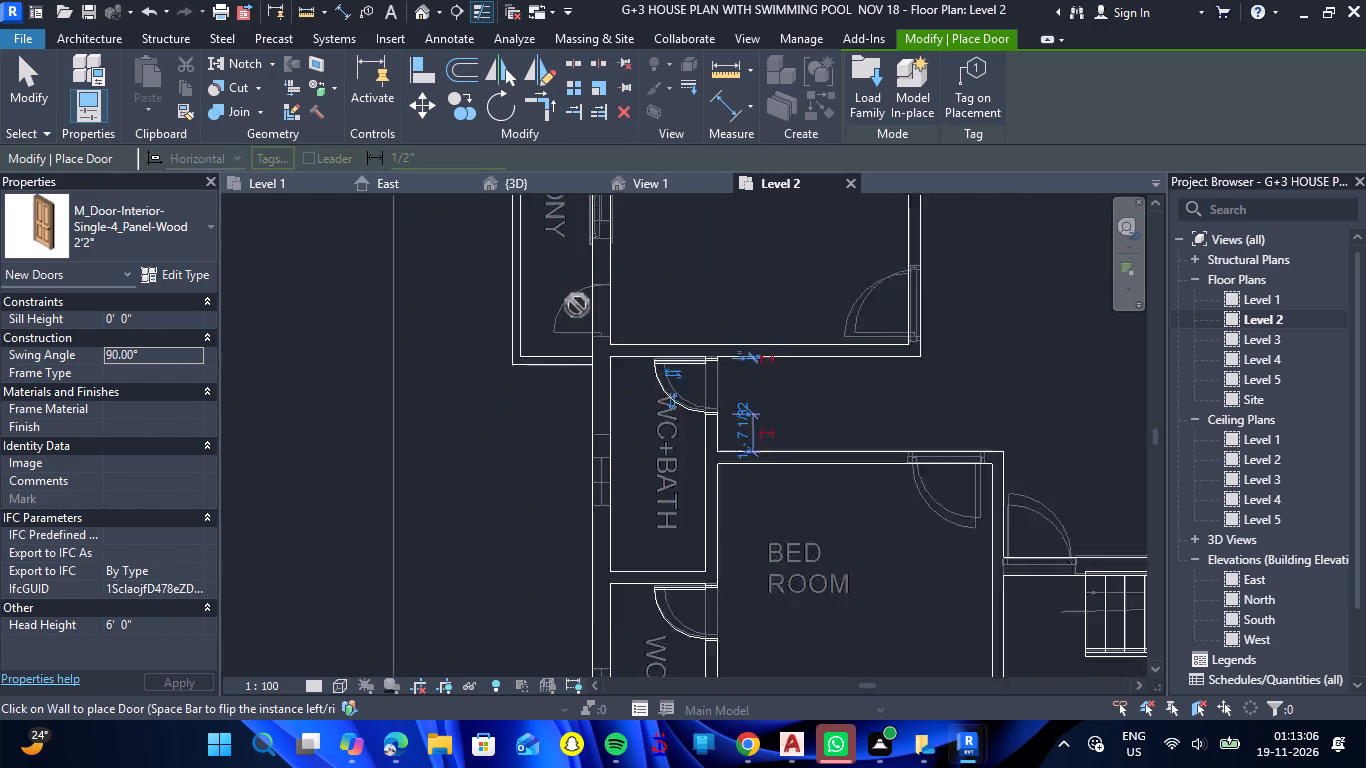
scroll(577, 305, "up", 6)
left_click(620, 317)
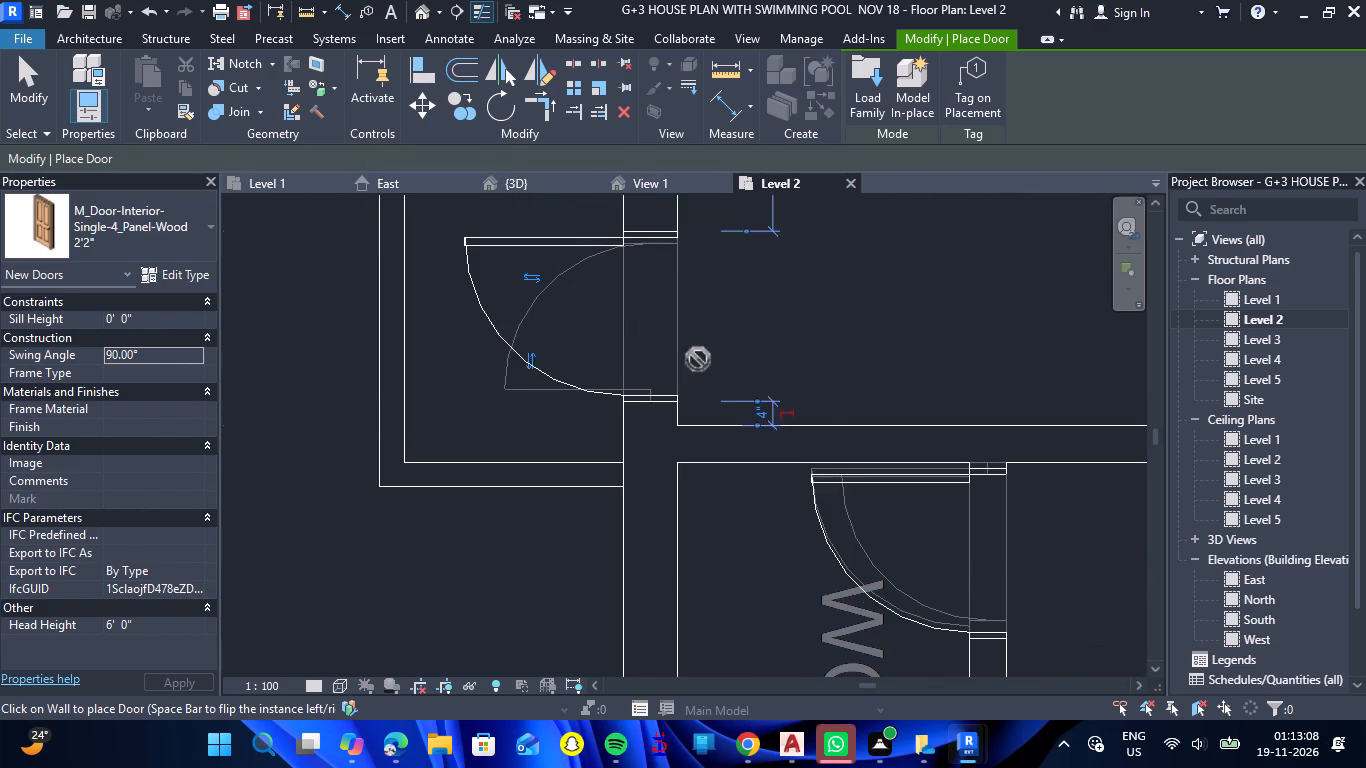
Place 2'2" doors in the living/dining balcony wall near the puja room and at the puja room entrance.
scroll(669, 375, "down", 17)
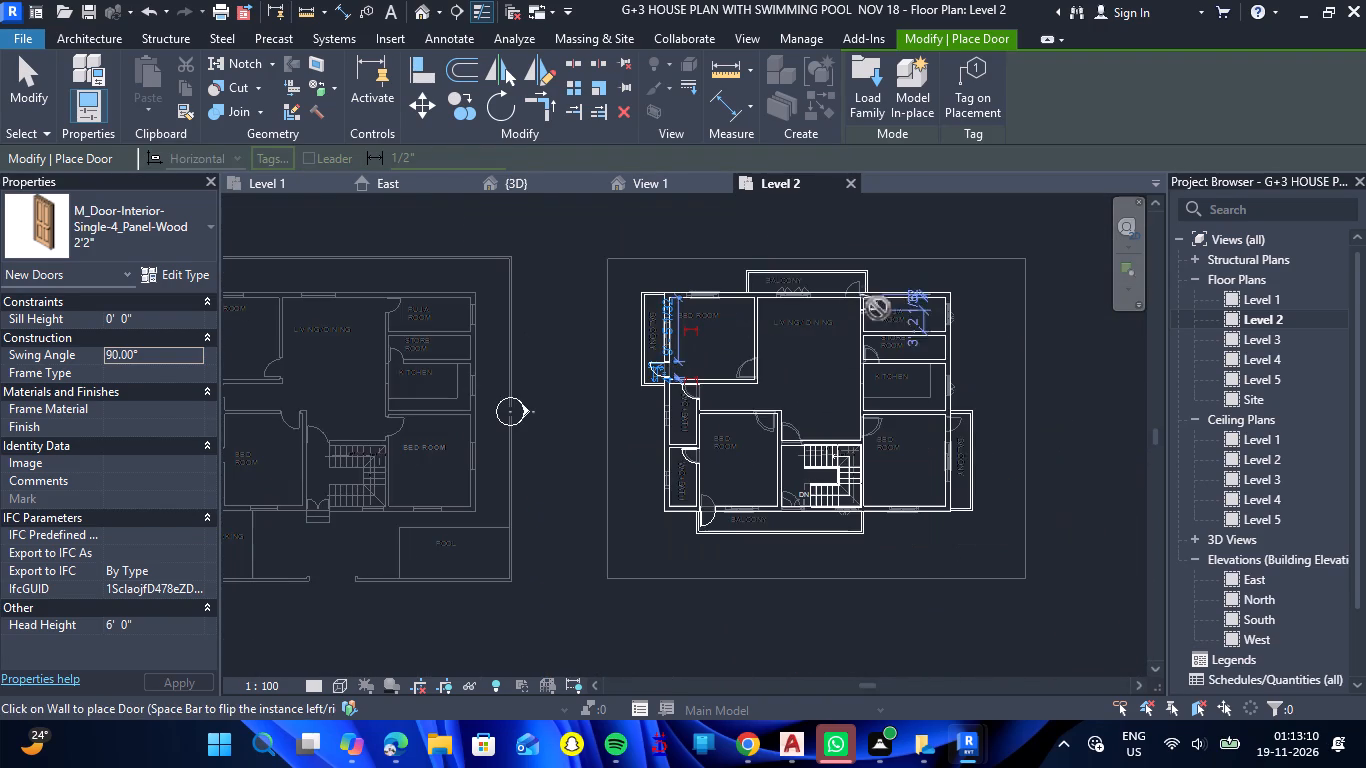
scroll(878, 302, "up", 13)
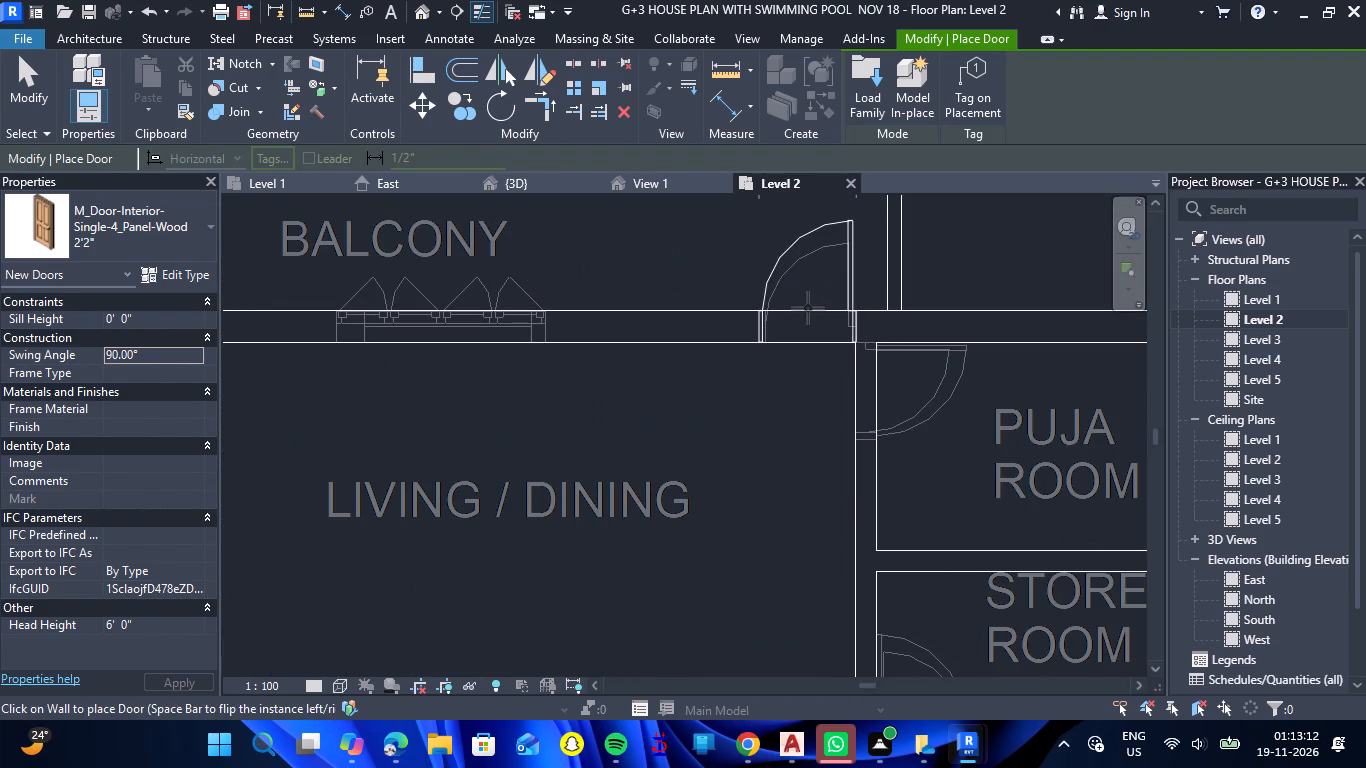
left_click(804, 308)
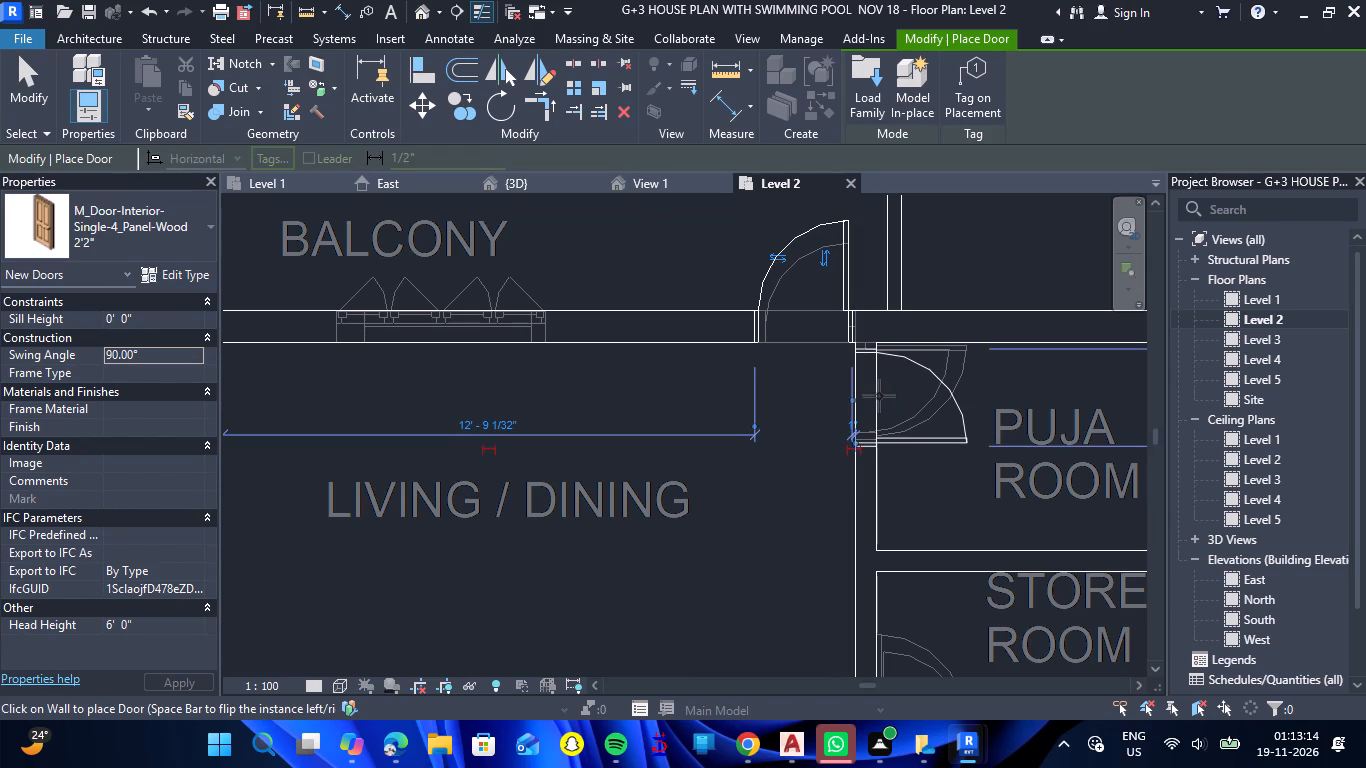
left_click(881, 396)
Place a 2'2" four-panel wood door in the wall between the store room and kitchen, following the underlying plan.
scroll(881, 396, "down", 6)
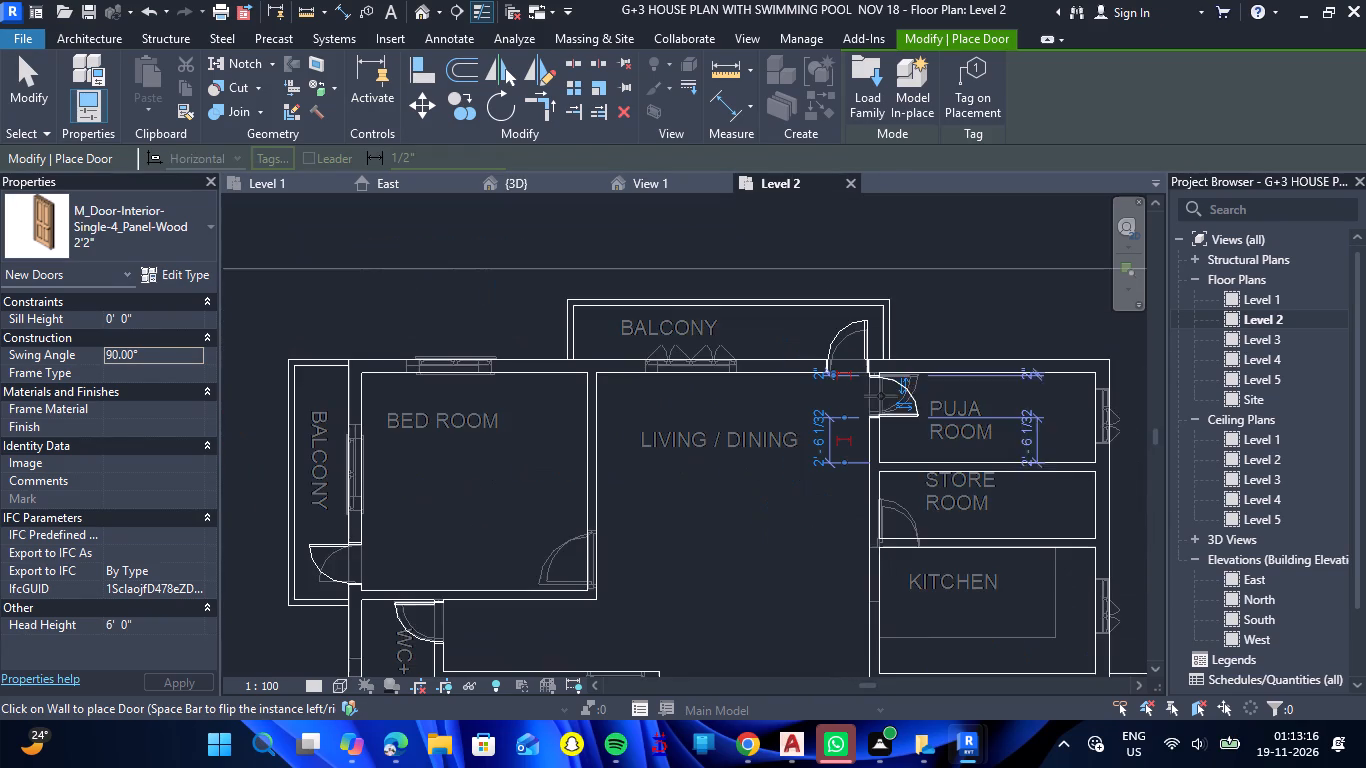
scroll(900, 545, "up", 11)
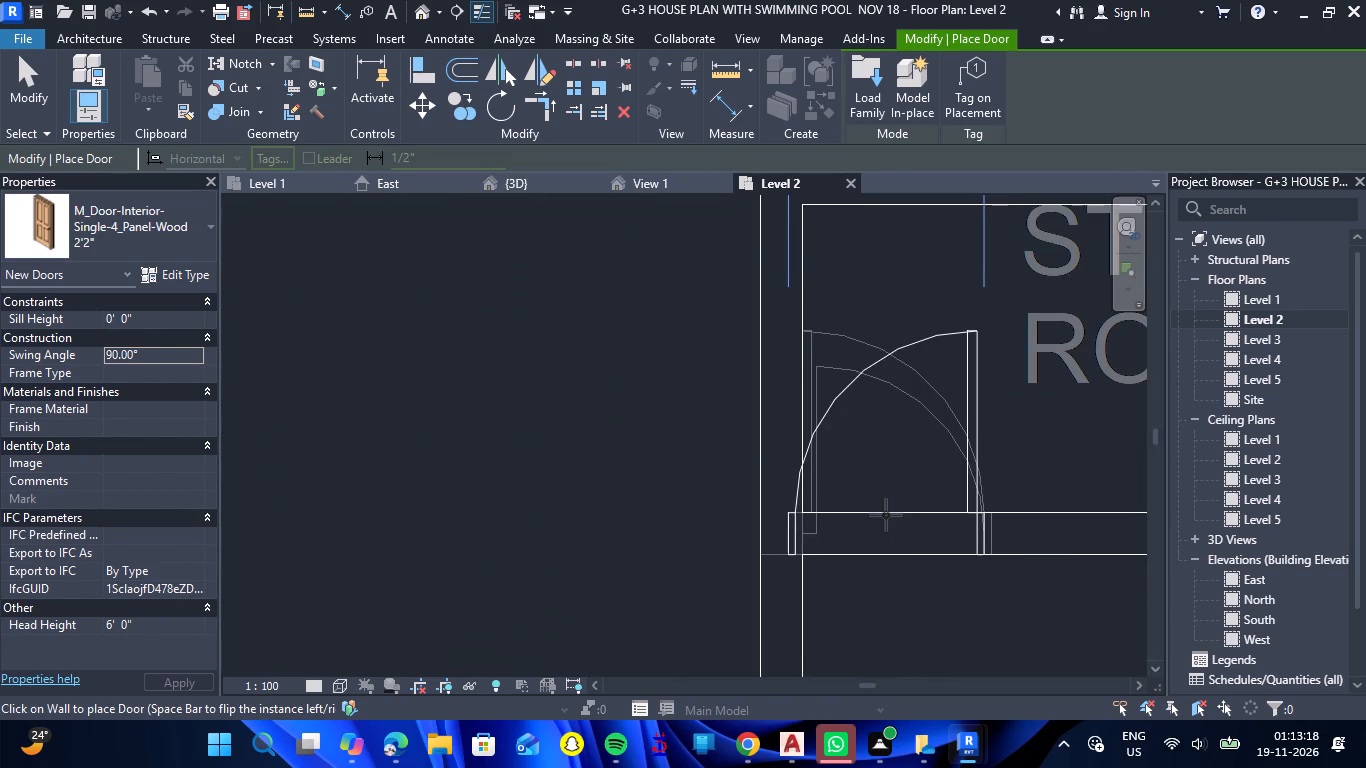
left_click(902, 511)
scroll(886, 498, "down", 5)
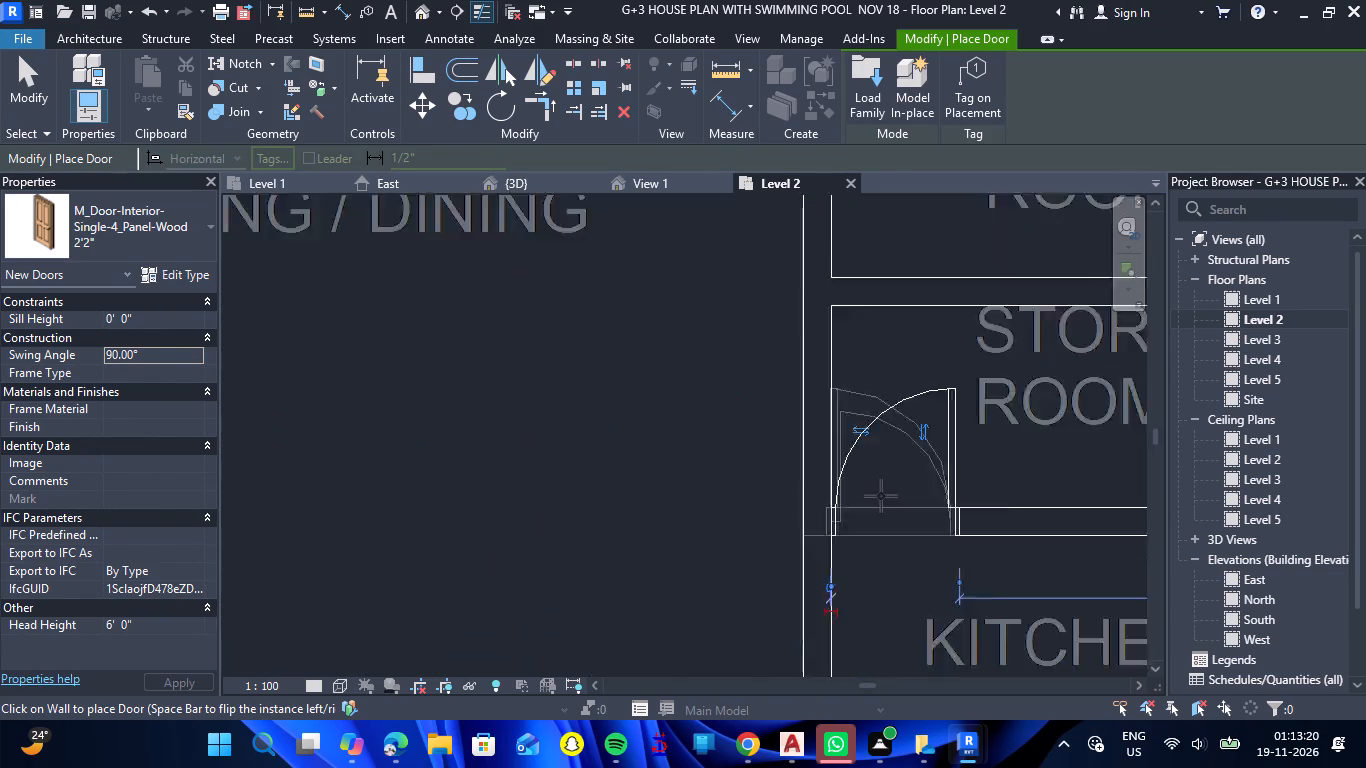
Place a 2'2" door at the side balcony opening of the bedroom beside the kitchen, flipped to swing out onto the balcony.
scroll(881, 496, "down", 11)
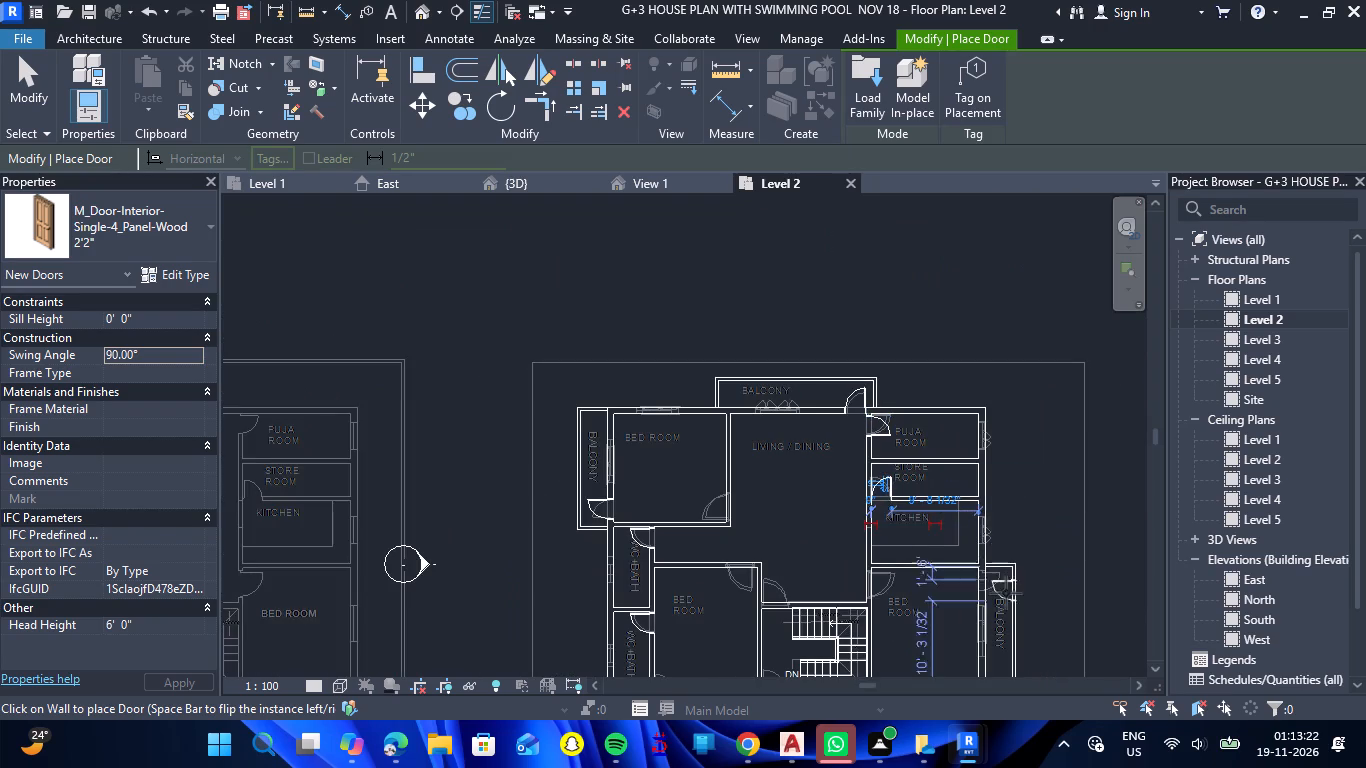
scroll(1006, 593, "up", 13)
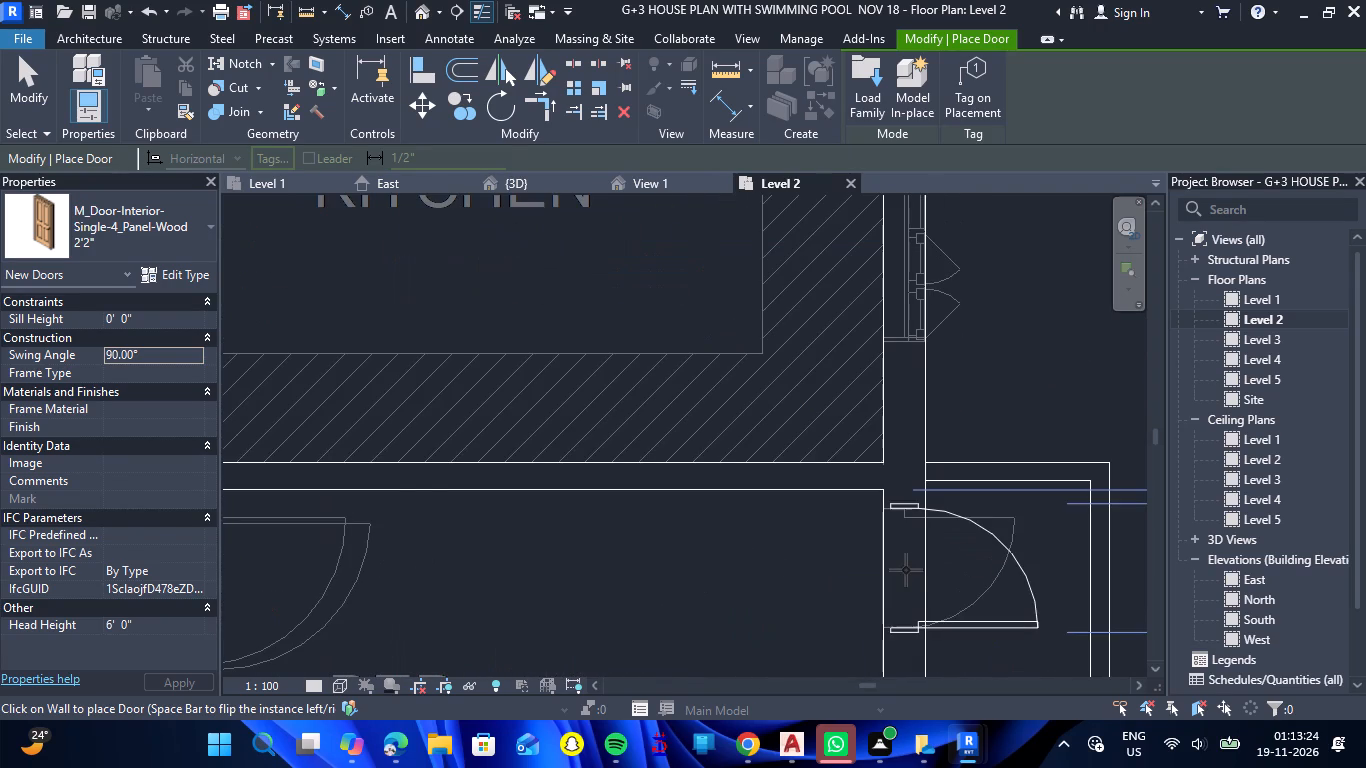
left_click(903, 576)
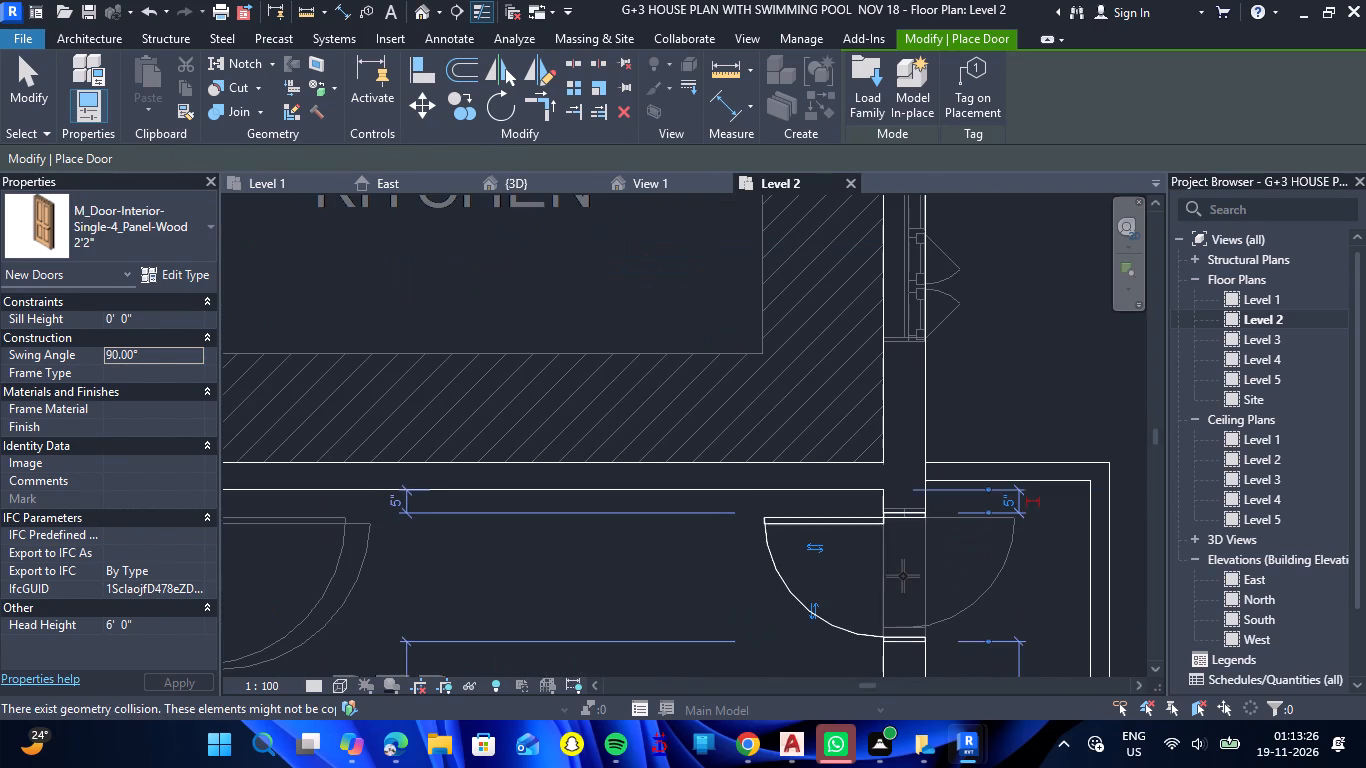
scroll(901, 570, "down", 8)
key("Escape")
key("Escape")
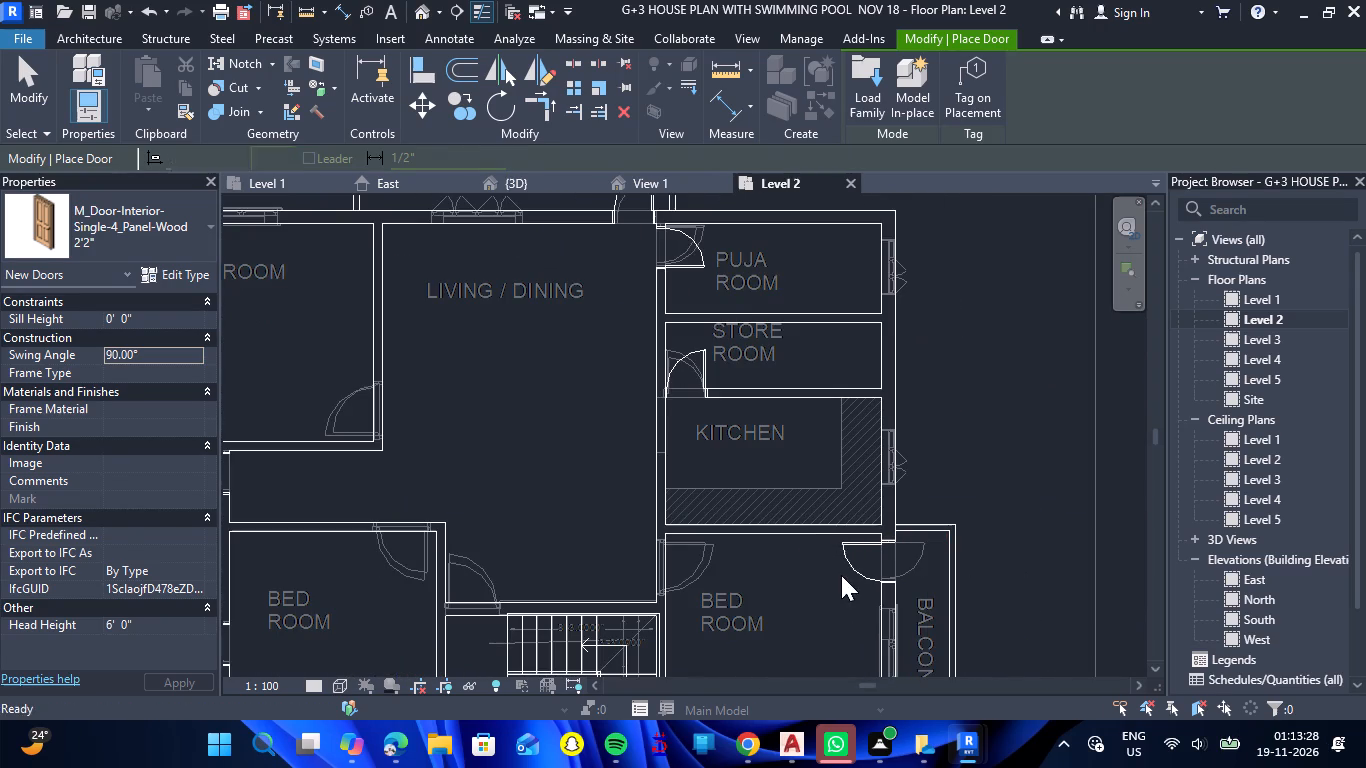
left_click(851, 567)
key("space")
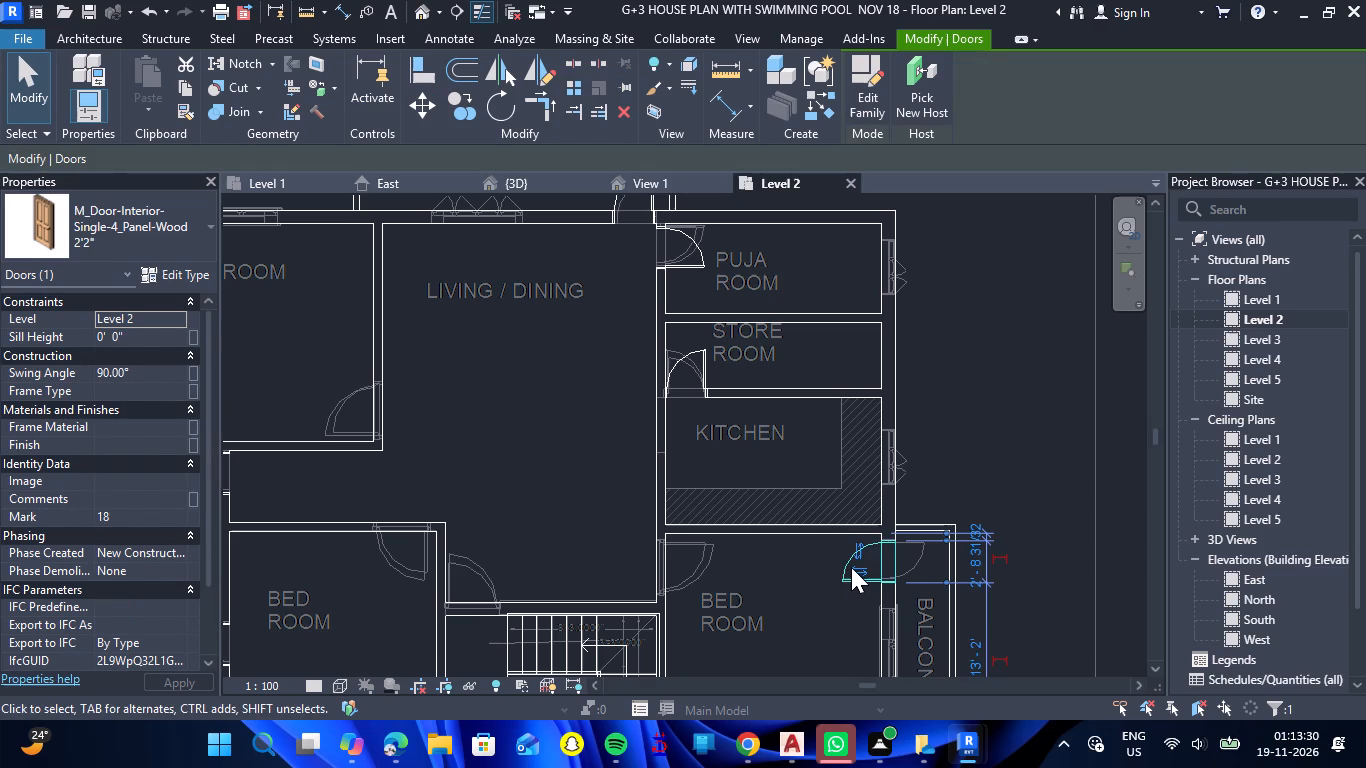
key("space")
key("space")
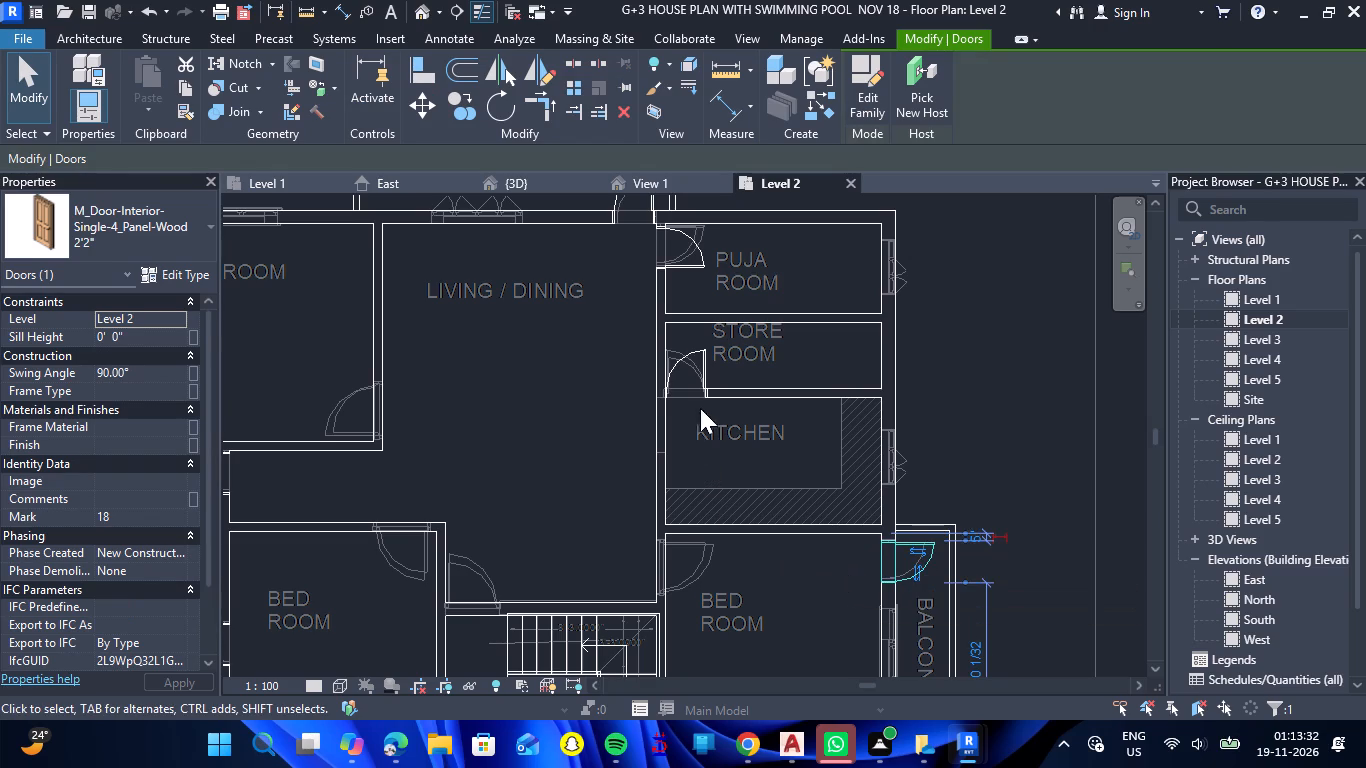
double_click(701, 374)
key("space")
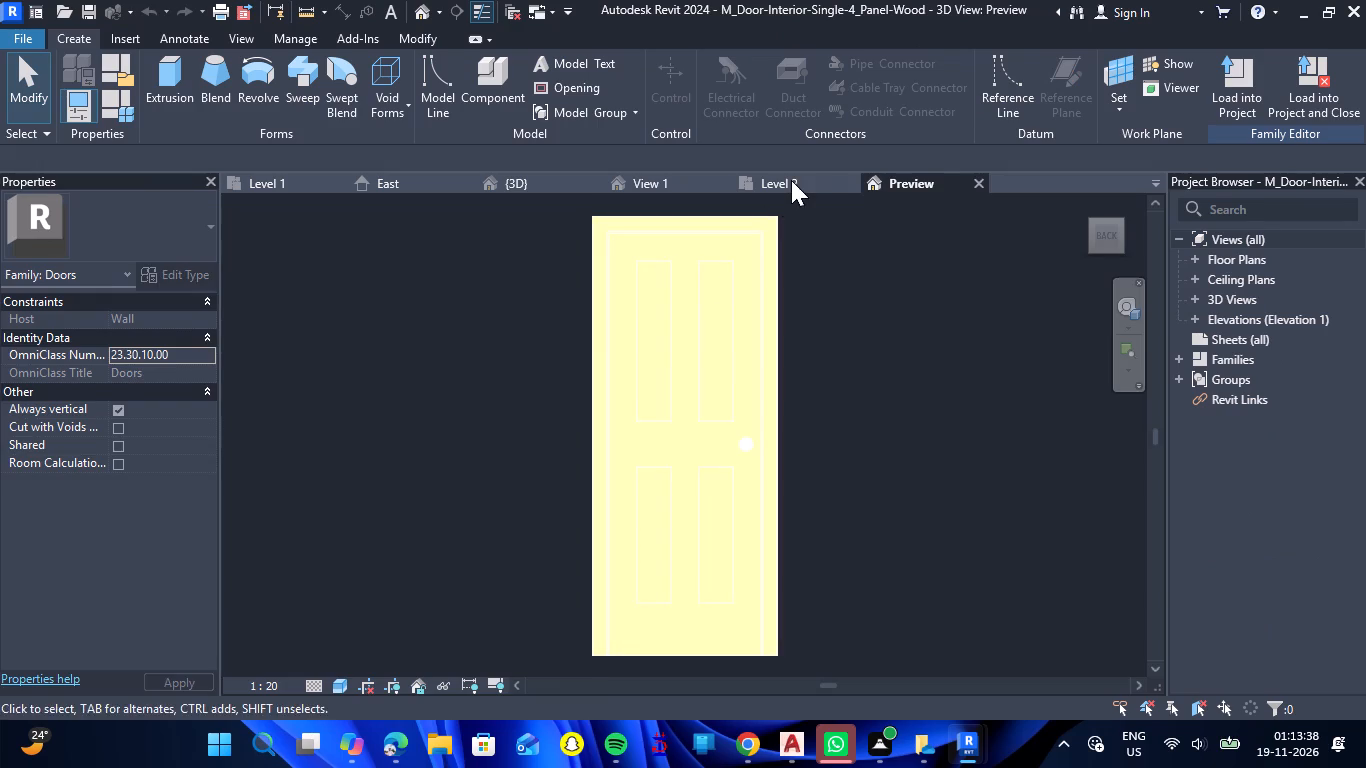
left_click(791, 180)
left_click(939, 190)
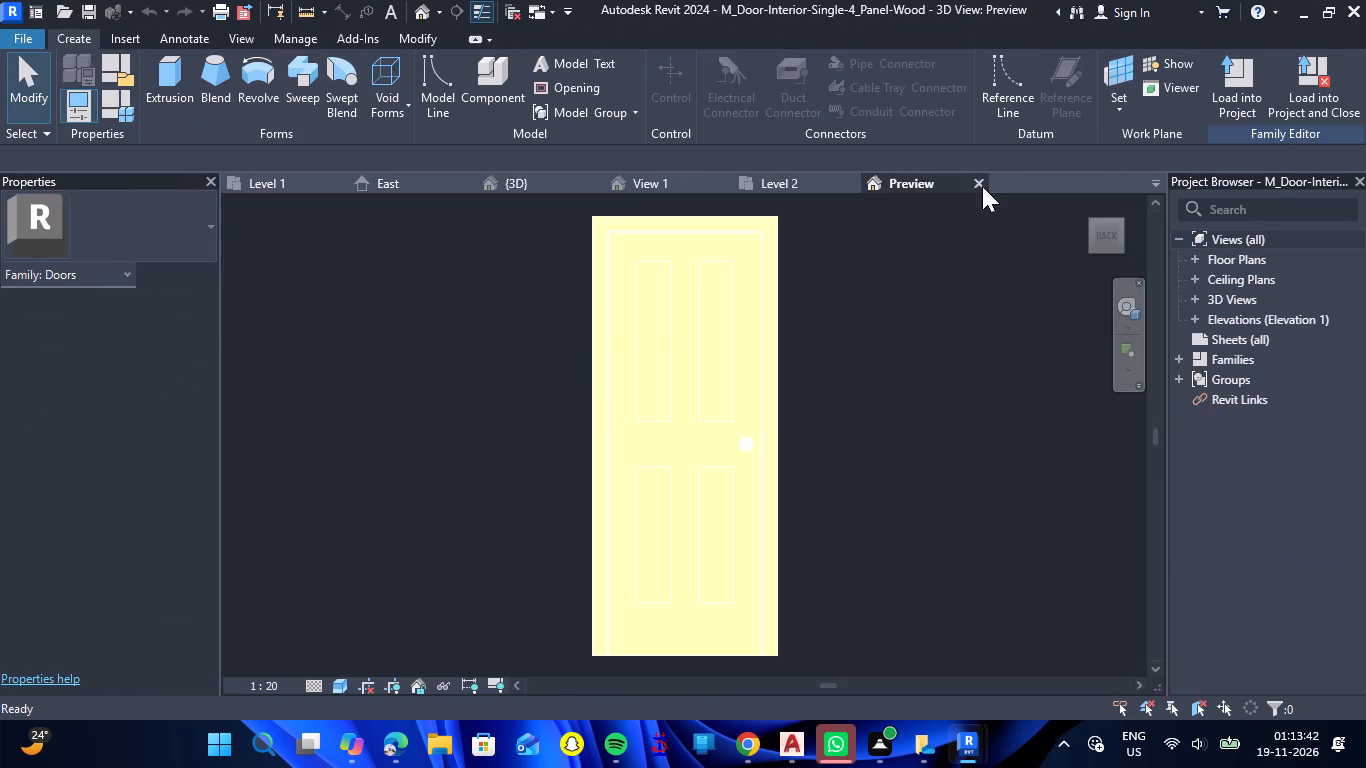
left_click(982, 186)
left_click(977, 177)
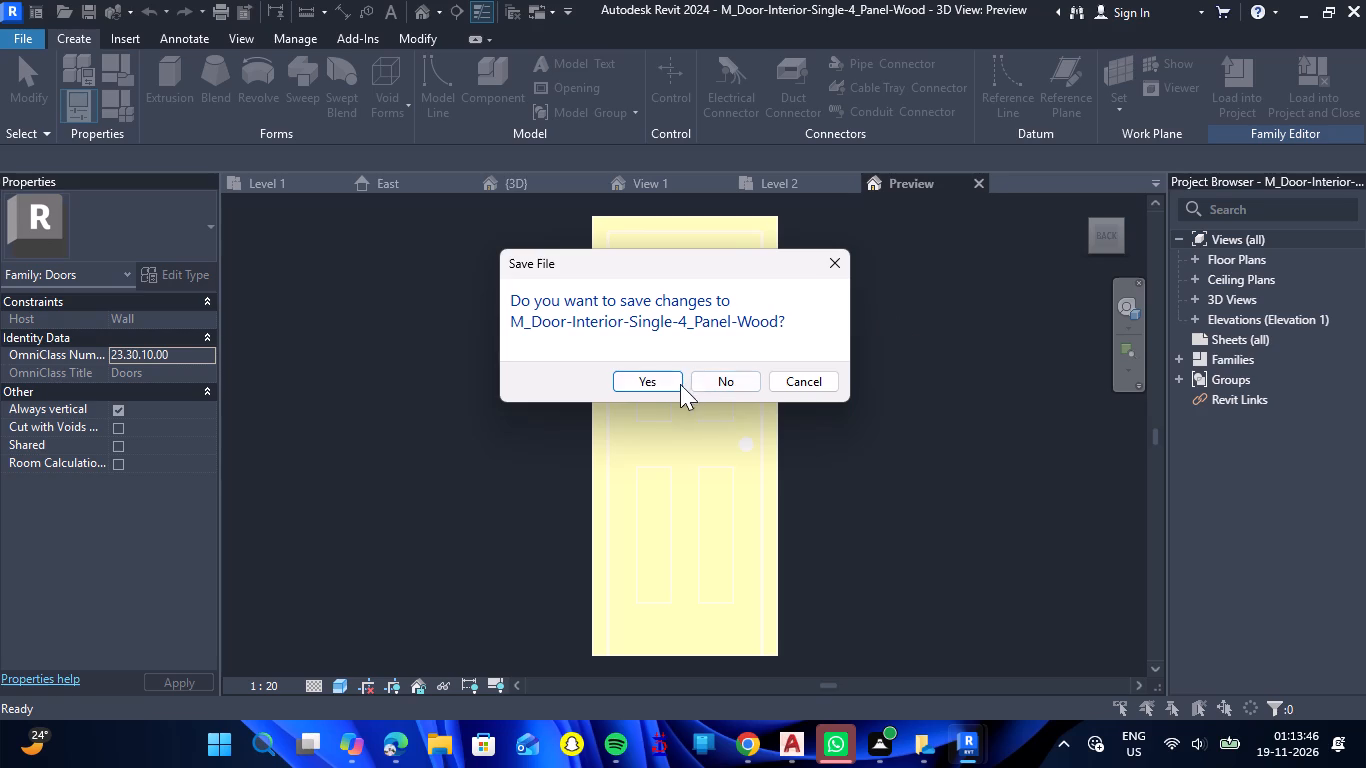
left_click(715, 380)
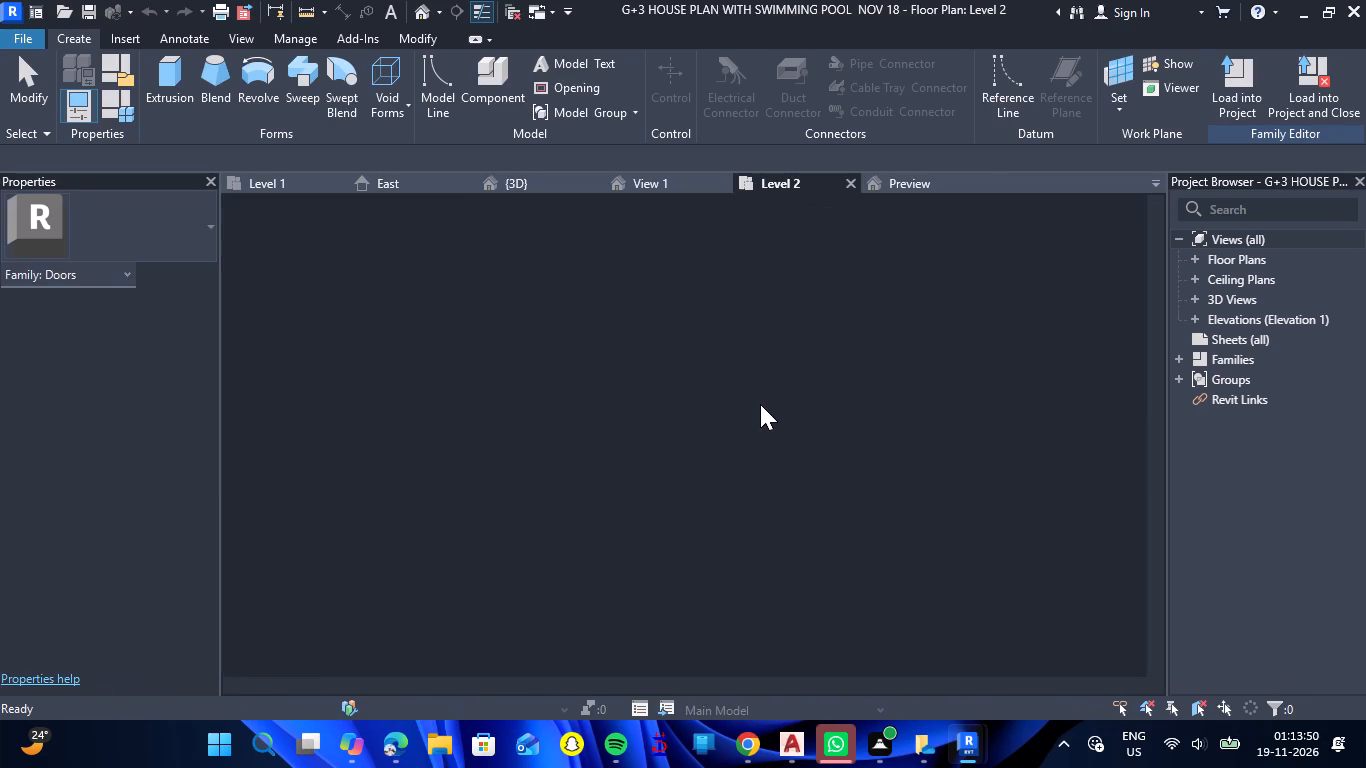
Flip the swing of the store room and puja room doors to match the underlying plan.
scroll(714, 370, "up", 5)
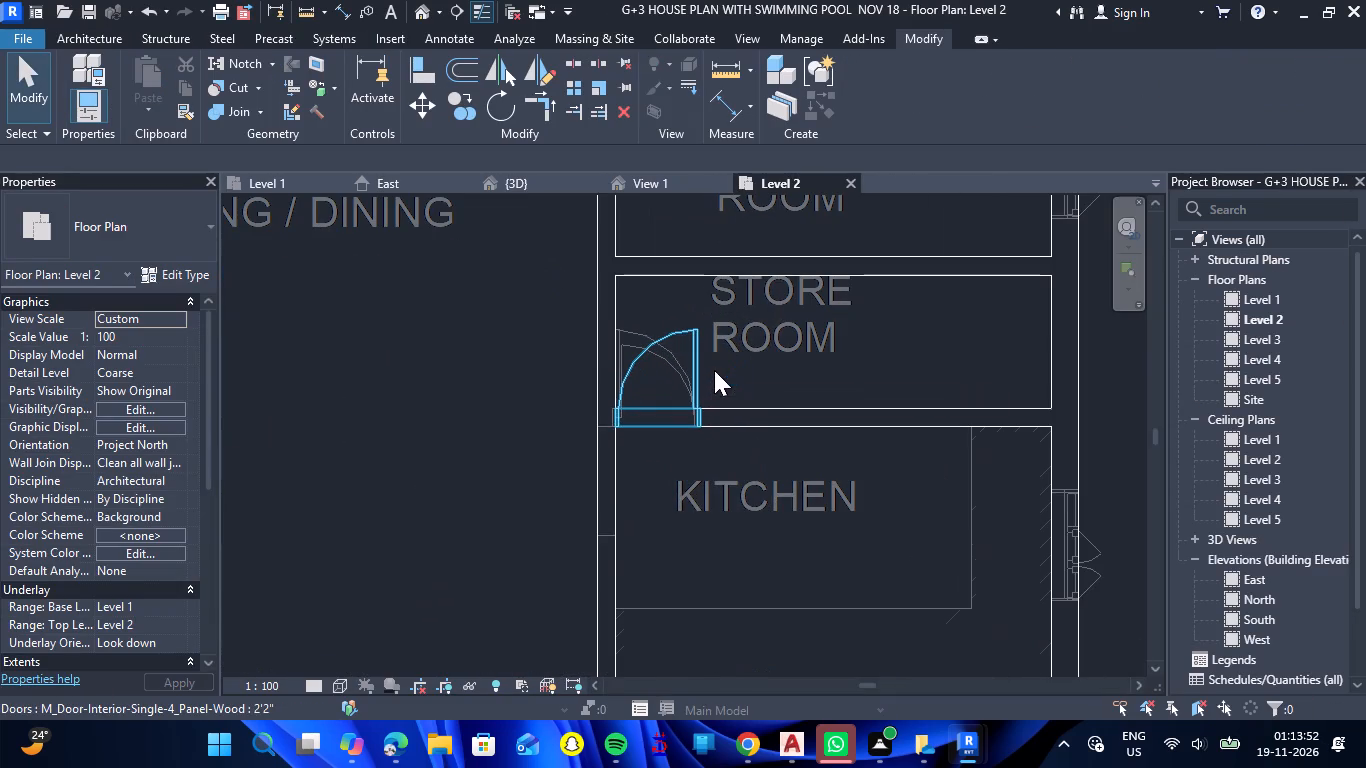
left_click(693, 370)
key("space")
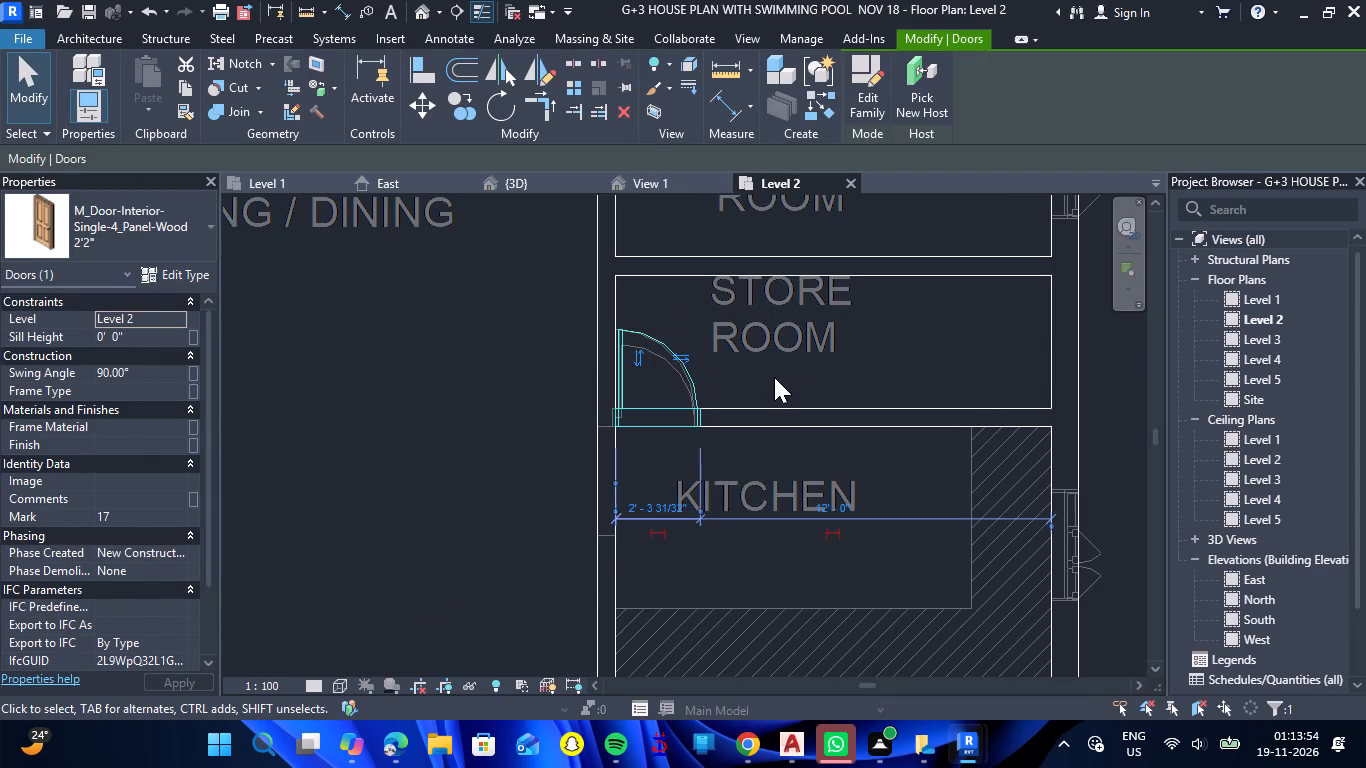
scroll(774, 377, "down", 5)
scroll(720, 221, "up", 7)
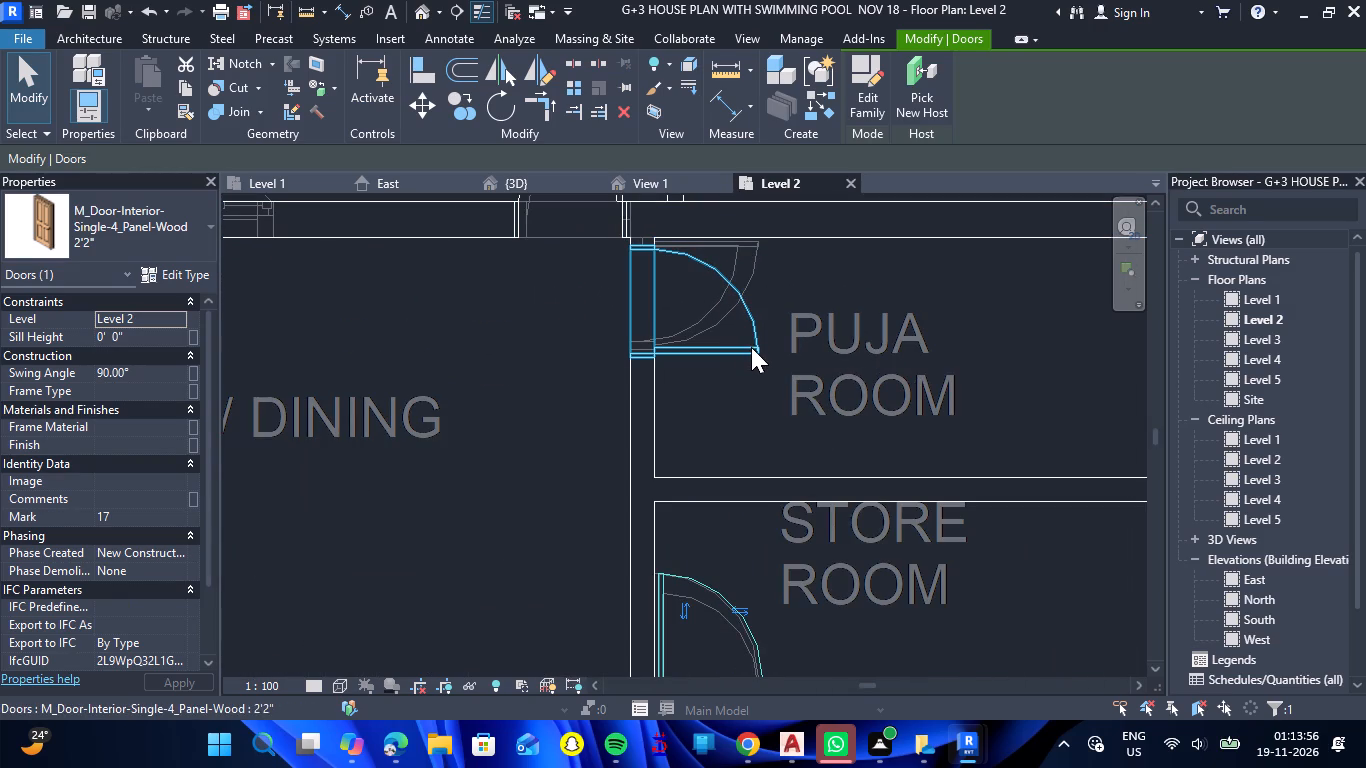
left_click(751, 347)
key("space")
scroll(751, 347, "down", 6)
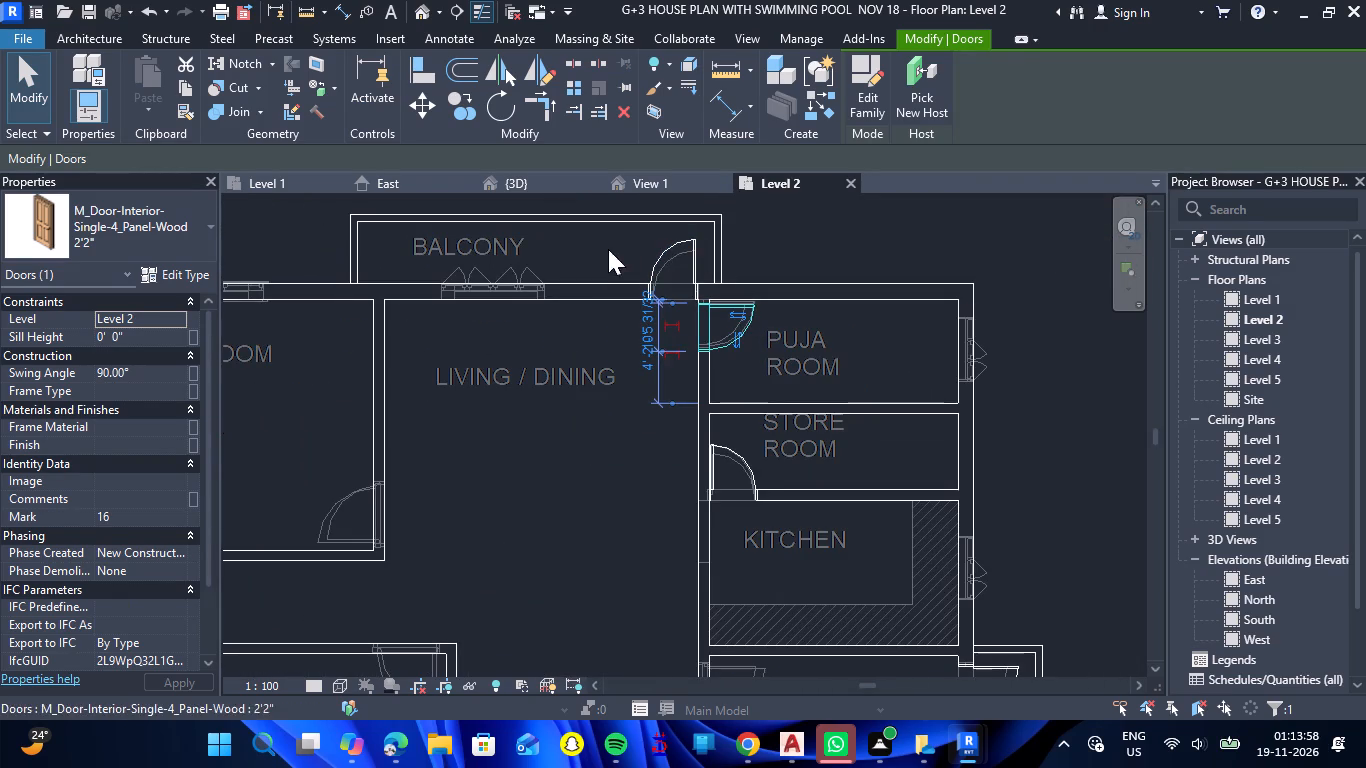
Flip the living-side bedroom's side balcony door and the front bedroom's balcony door to match the swings on the underlying plan.
scroll(580, 283, "down", 7)
scroll(389, 364, "up", 9)
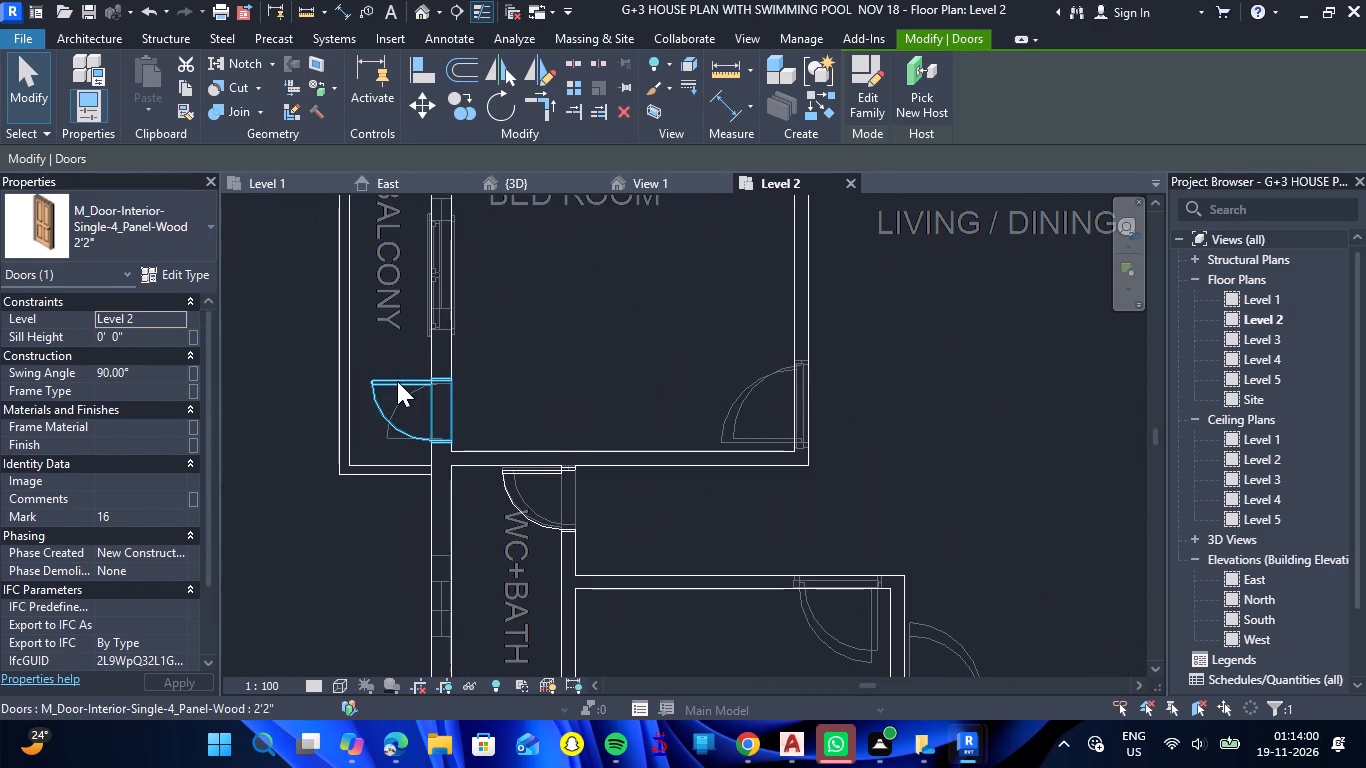
left_click(397, 381)
key("space")
scroll(420, 414, "down", 5)
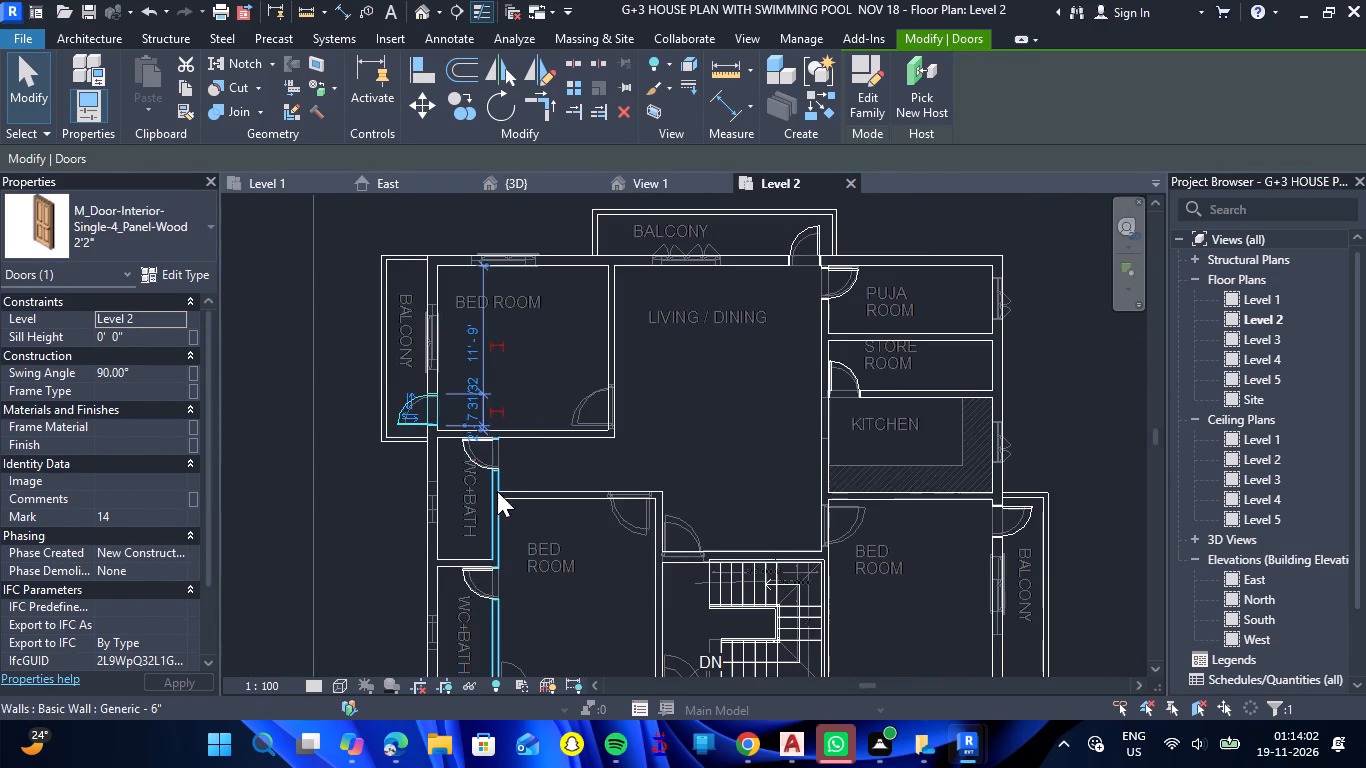
scroll(498, 490, "down", 3)
scroll(522, 638, "up", 7)
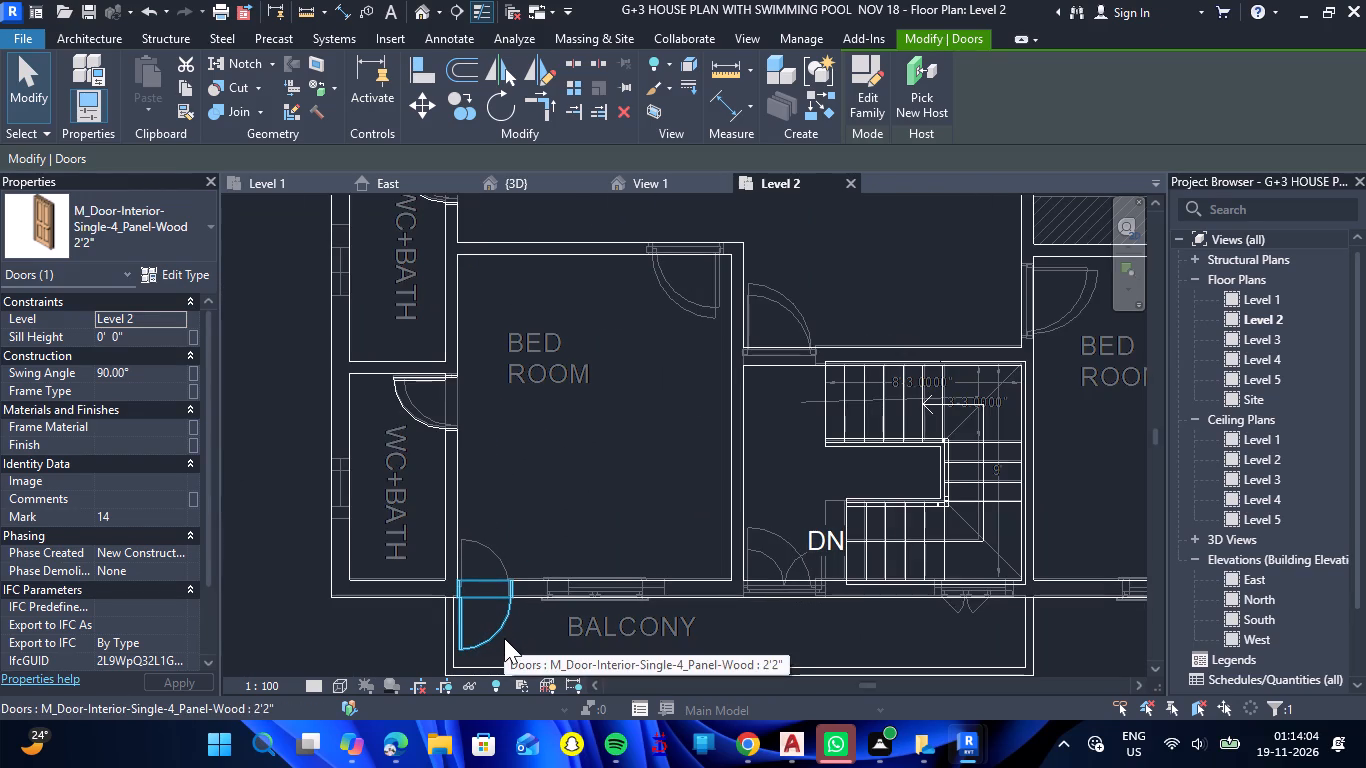
left_click(496, 630)
key("space")
key("space")
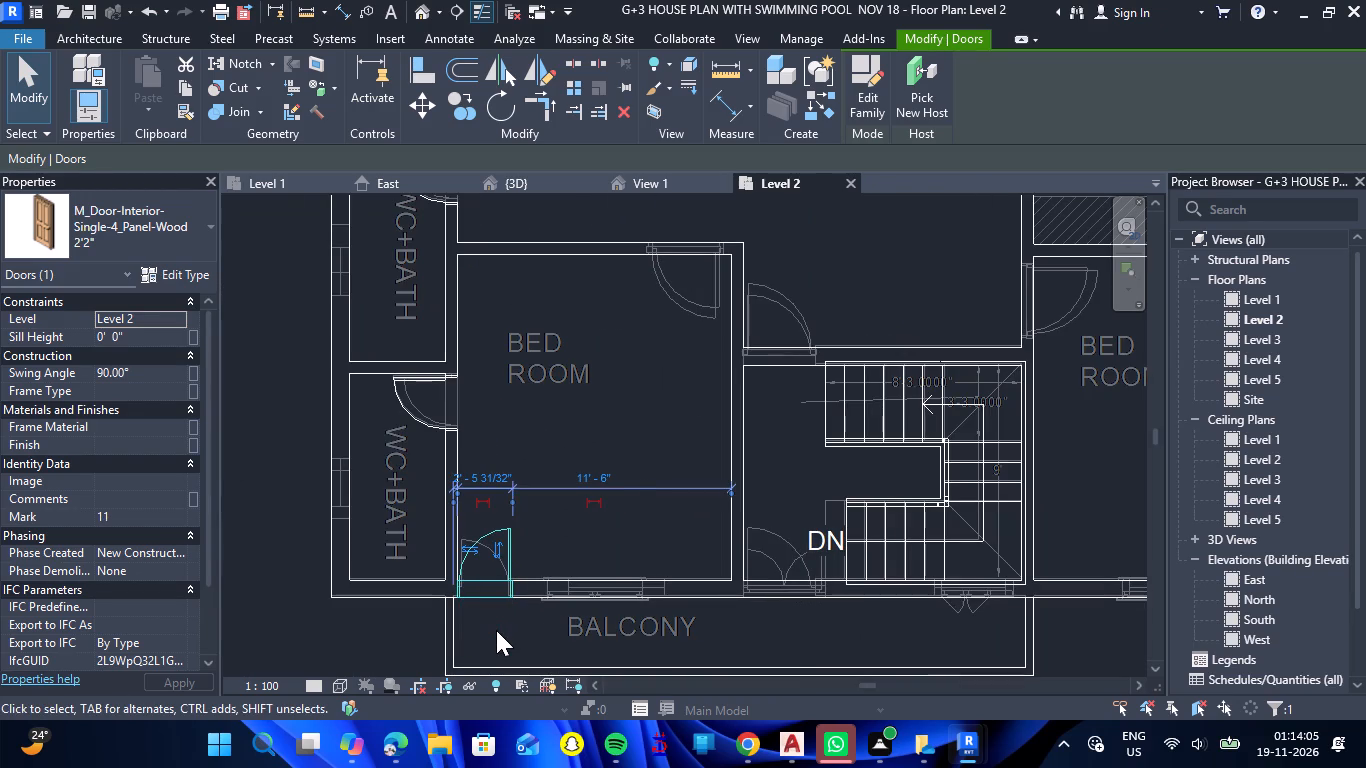
key("space")
Examine the Level 2 doors in the 3D view.
left_click(504, 184)
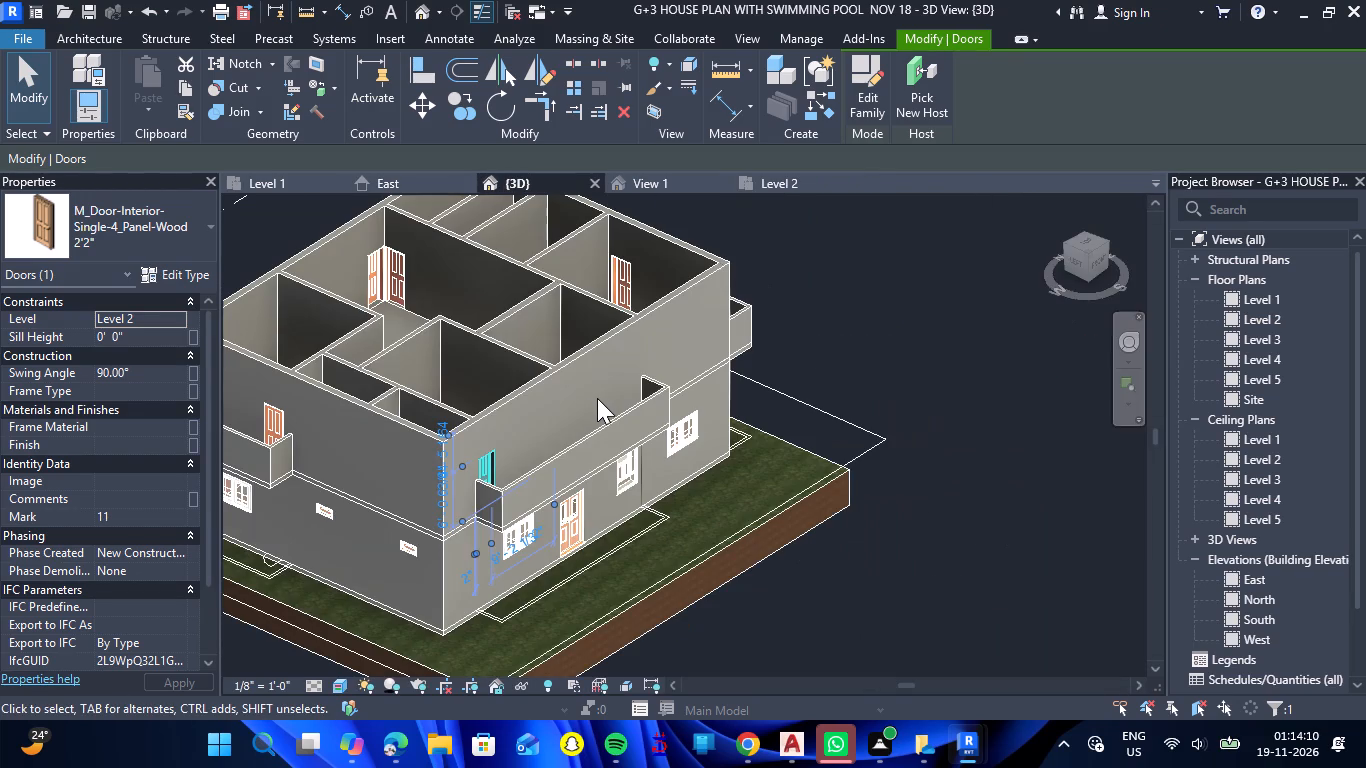
scroll(597, 398, "down", 2)
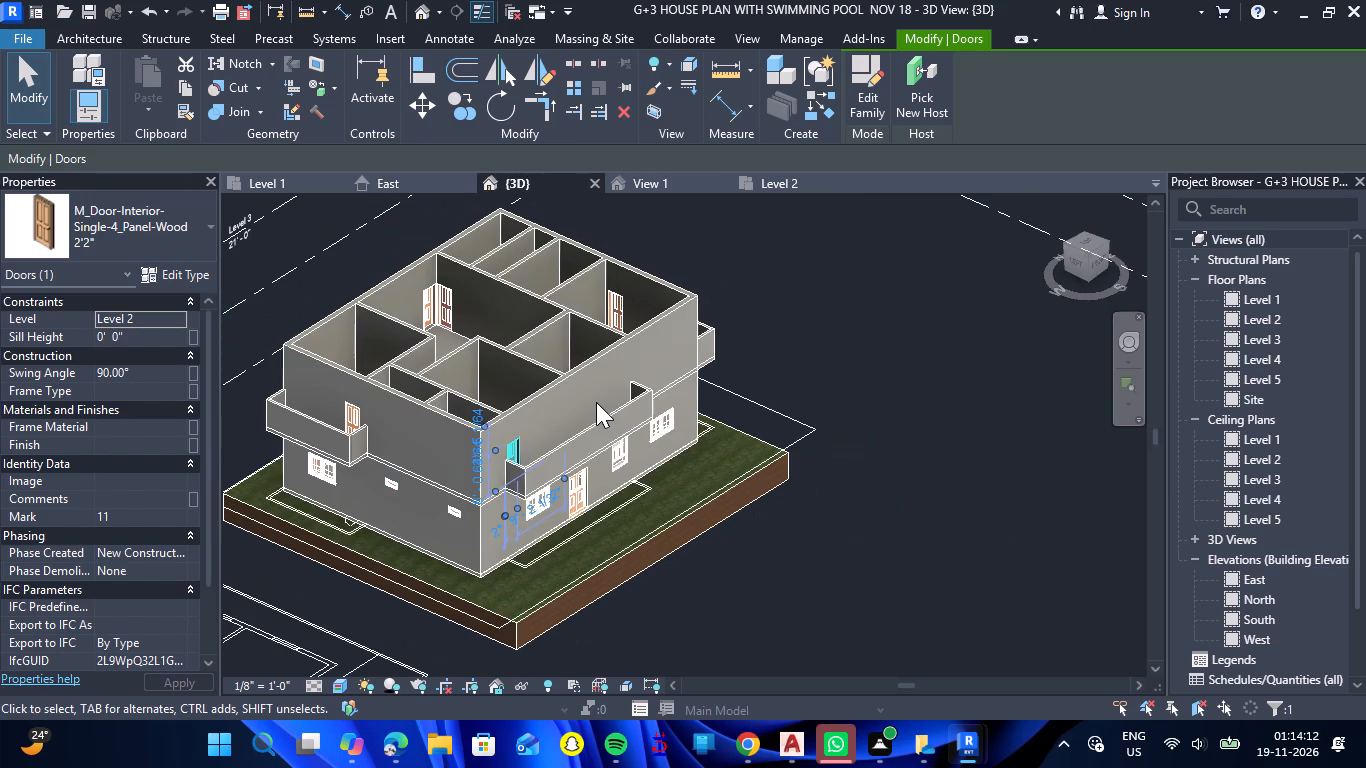
scroll(432, 301, "up", 12)
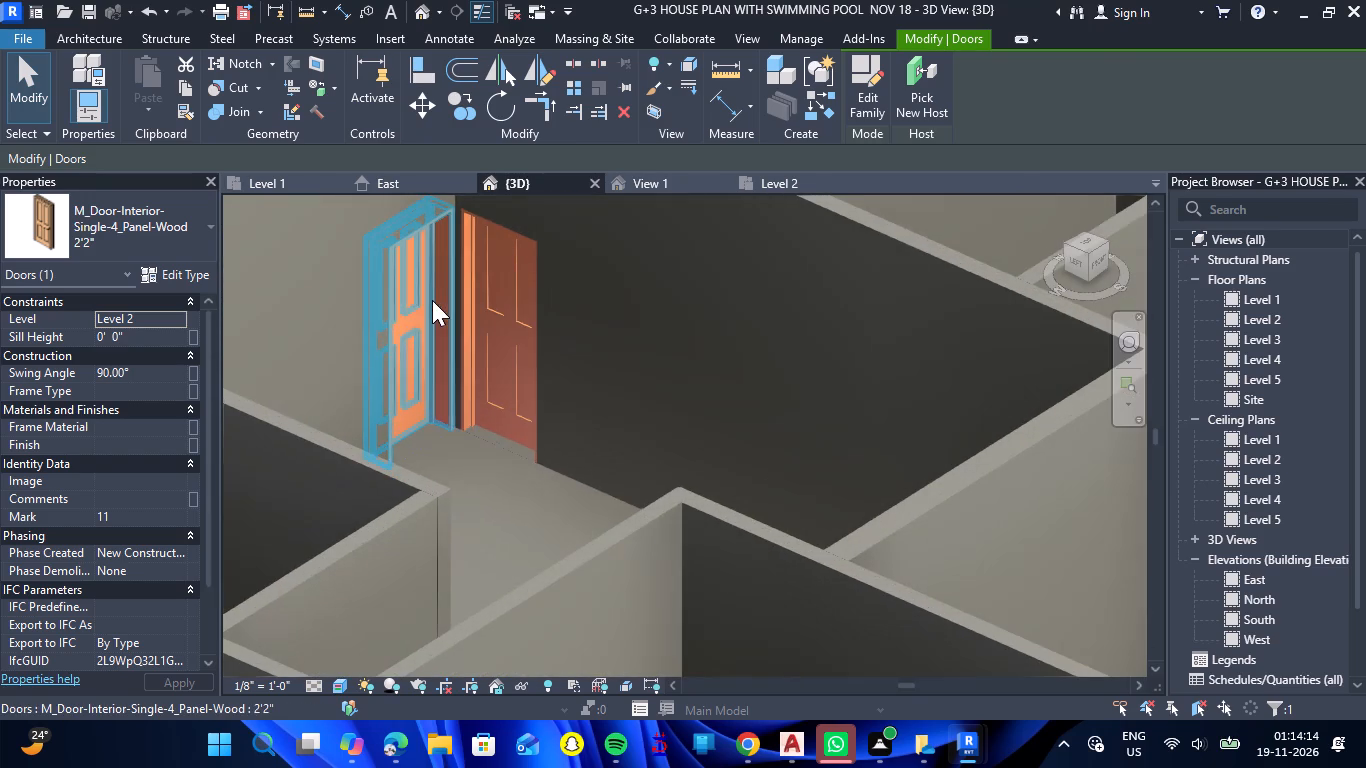
scroll(497, 486, "down", 13)
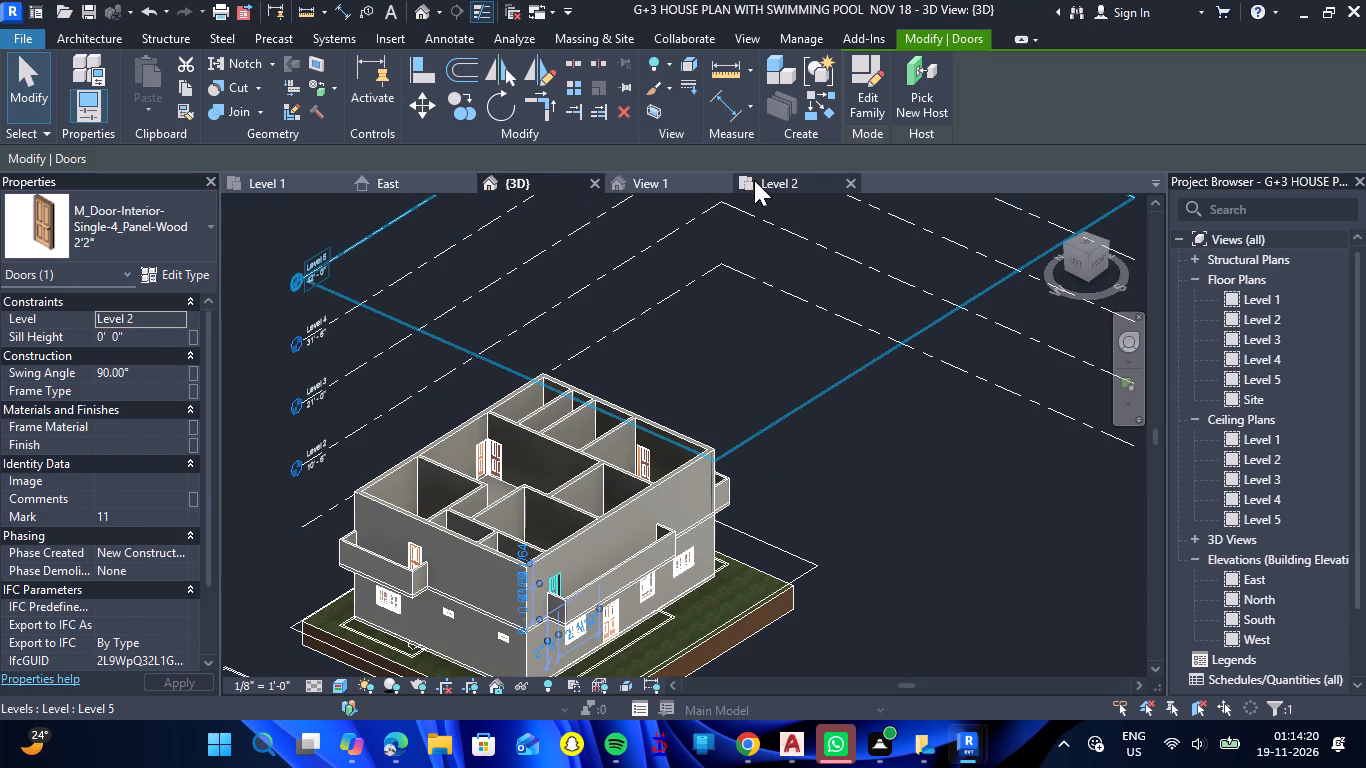
On the Level 2 plan, change the front bedroom's balcony door to the 3' Aluprof_MB-86ST-AD07 panel door type.
left_click(754, 180)
scroll(689, 428, "down", 3)
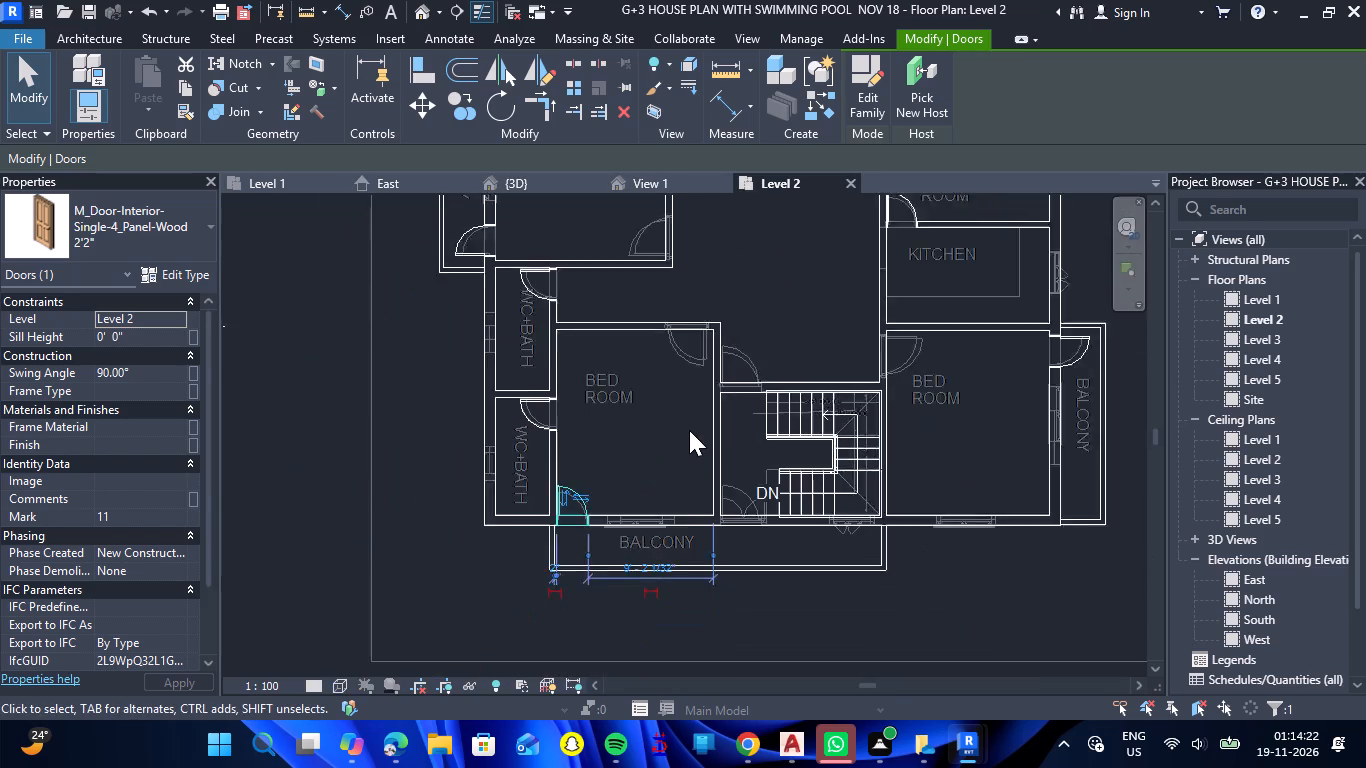
scroll(689, 430, "down", 2)
left_click(208, 224)
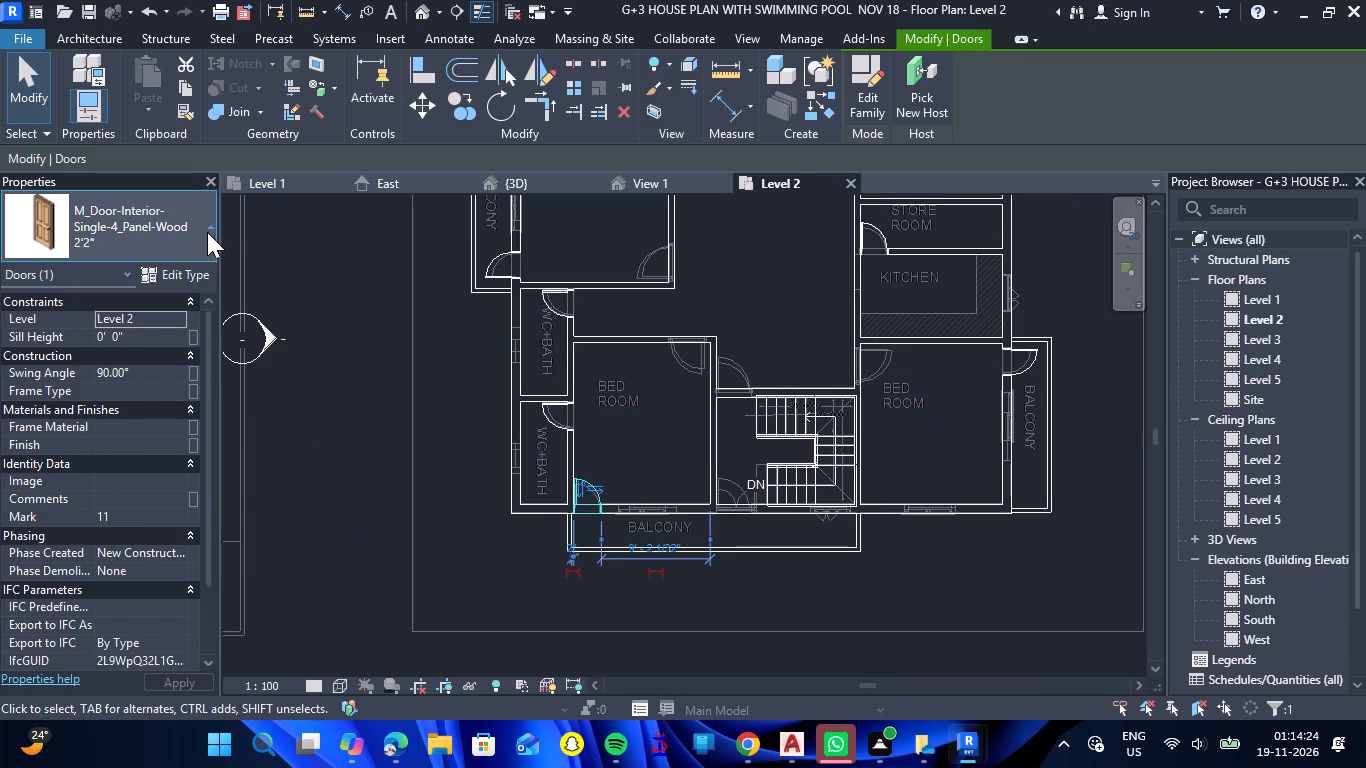
scroll(129, 430, "down", 3)
scroll(129, 430, "up", 6)
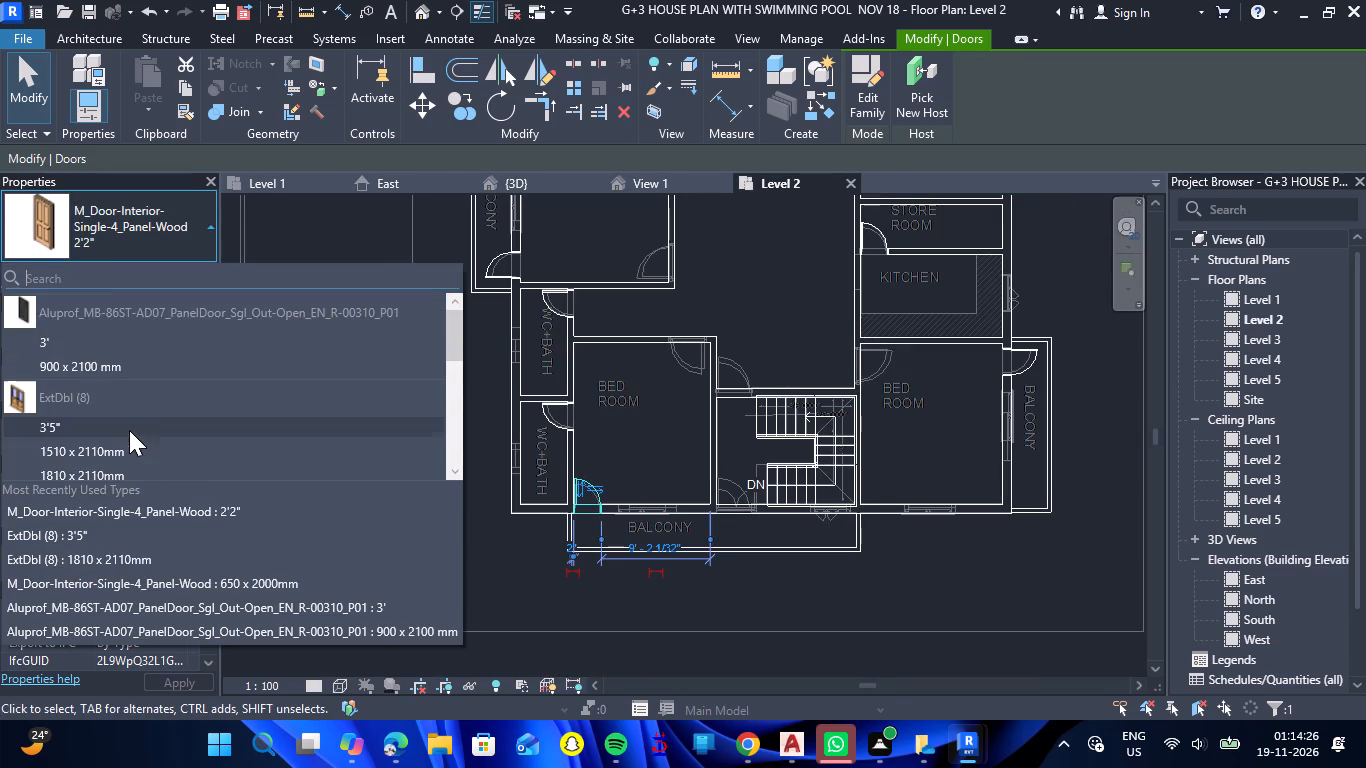
left_click(49, 339)
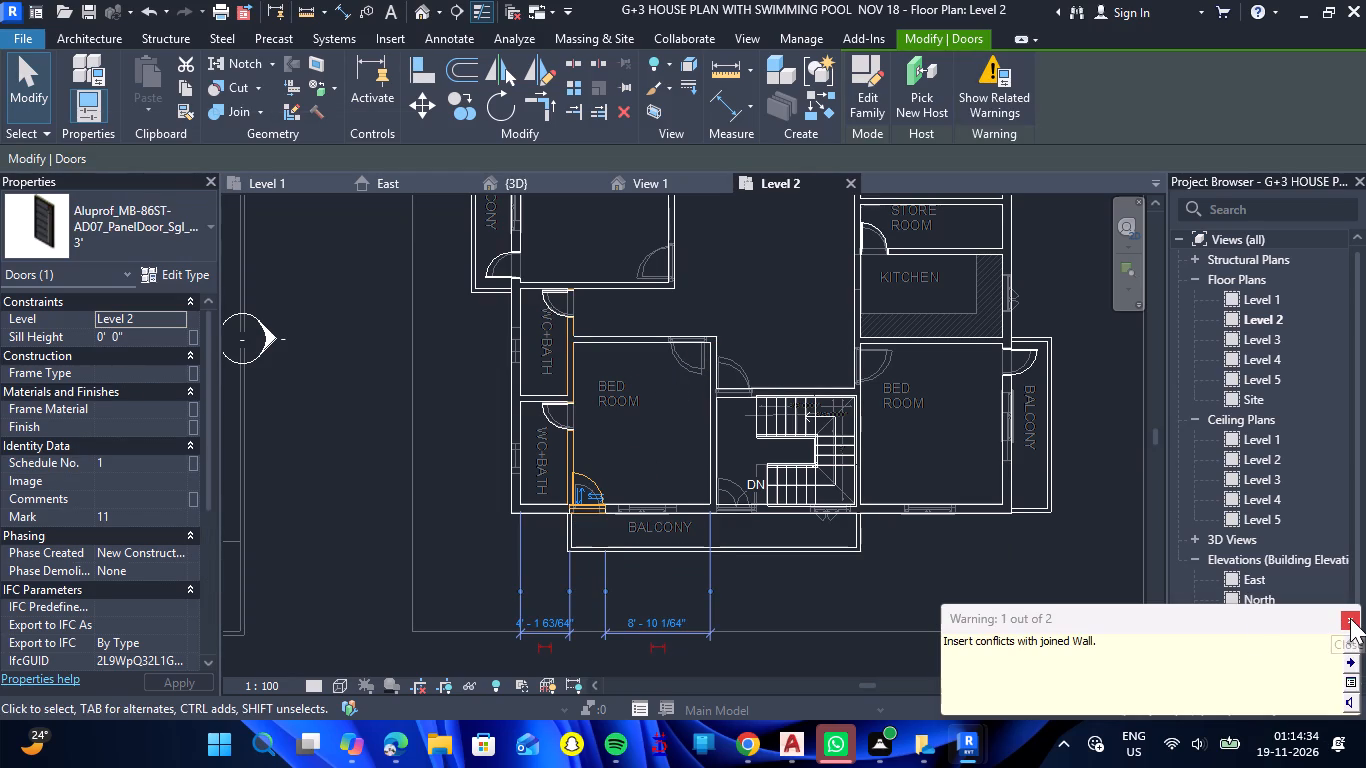
scroll(566, 505, "up", 15)
scroll(578, 521, "down", 3)
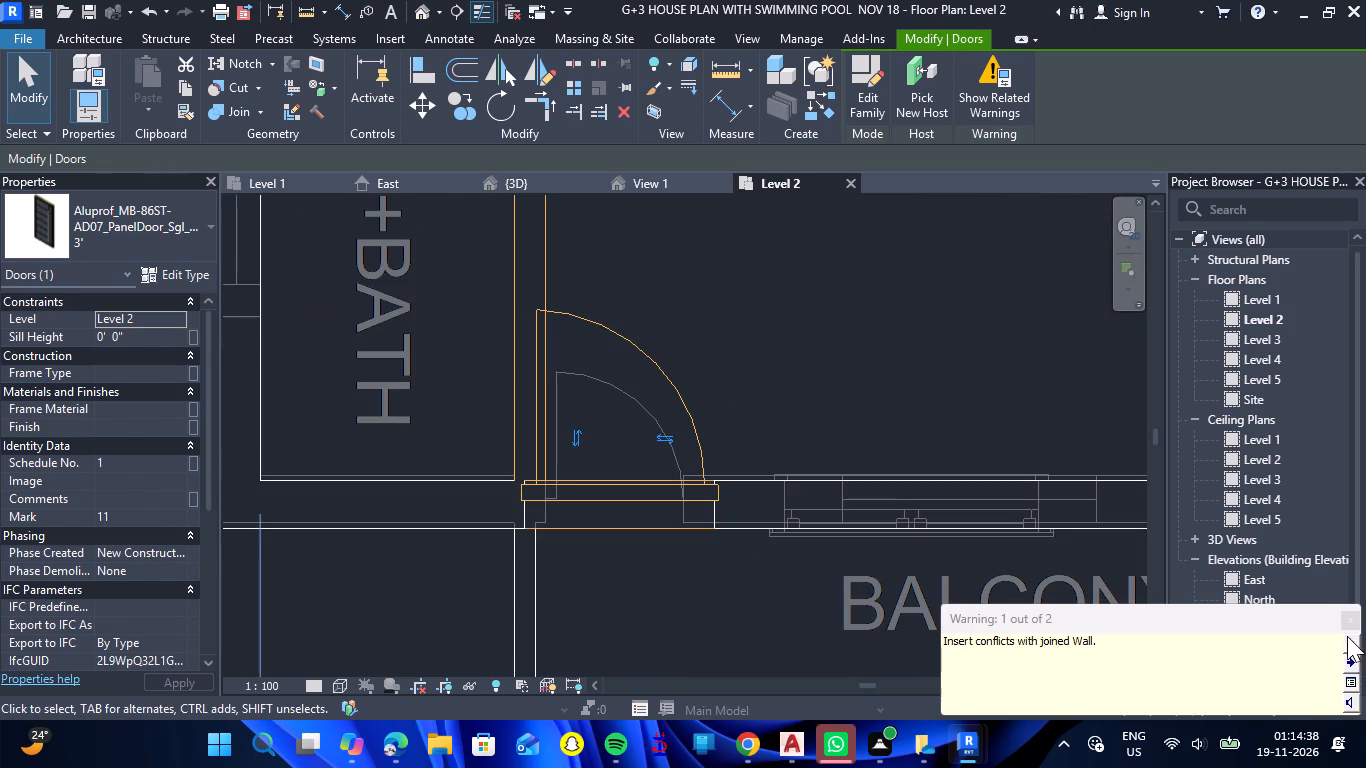
left_click(1345, 626)
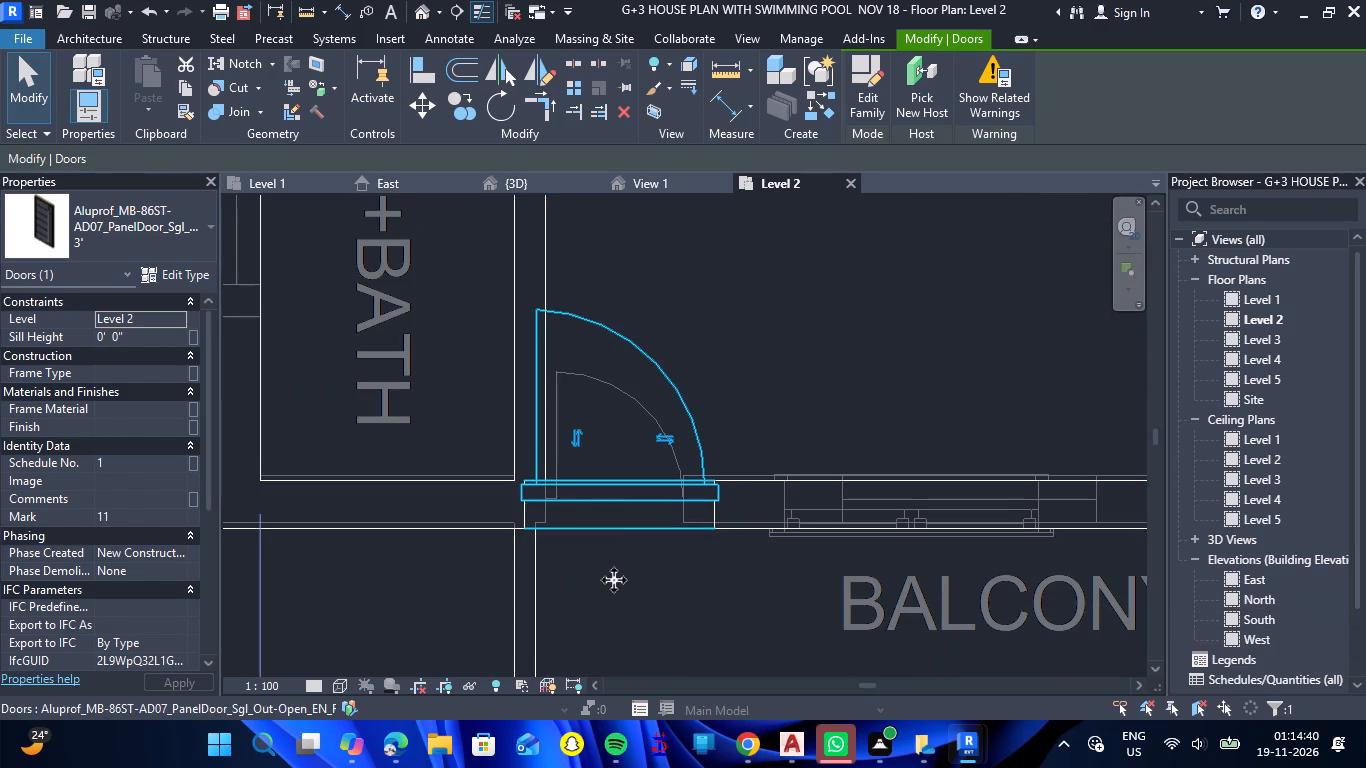
Nudge the 3' balcony door along its wall, clear of the adjoining WC+bath wall.
key("Right")
key("Right")
key("Right")
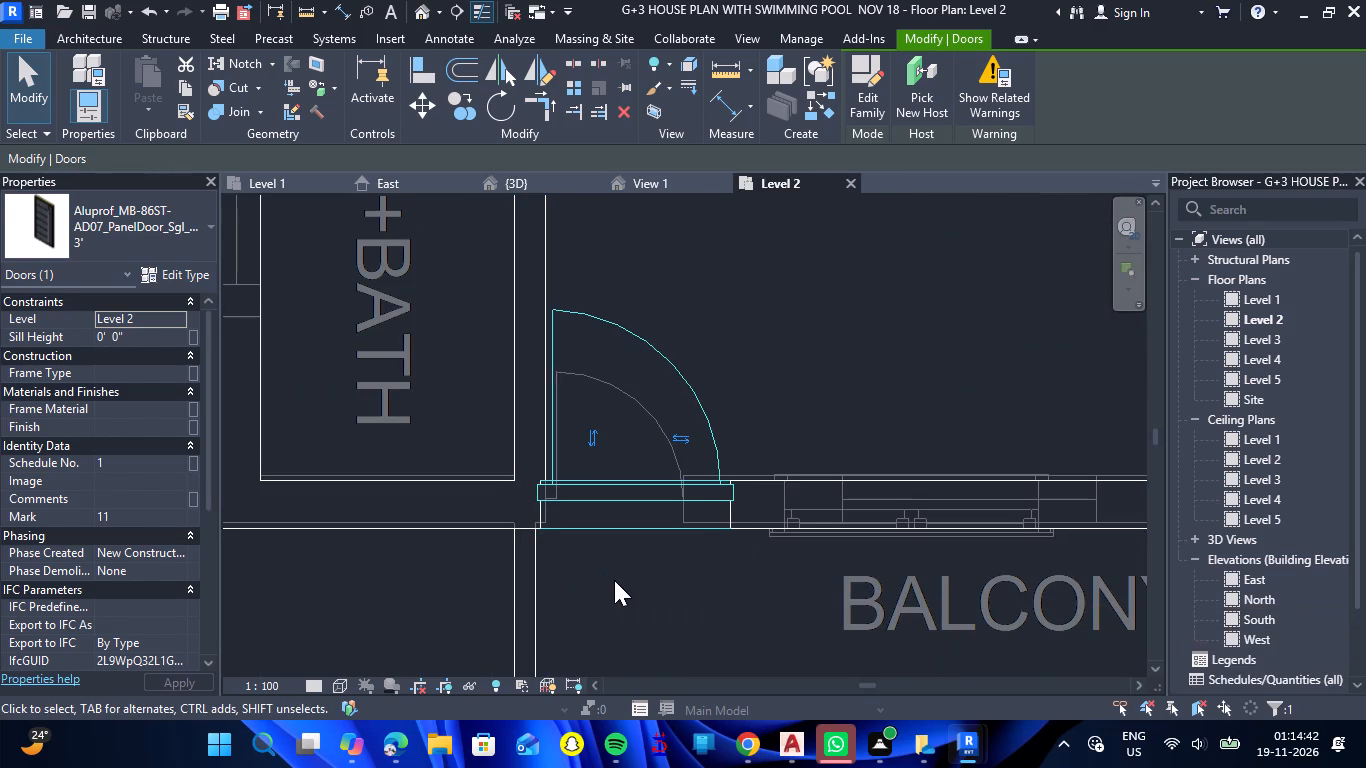
key("Right")
key("Escape")
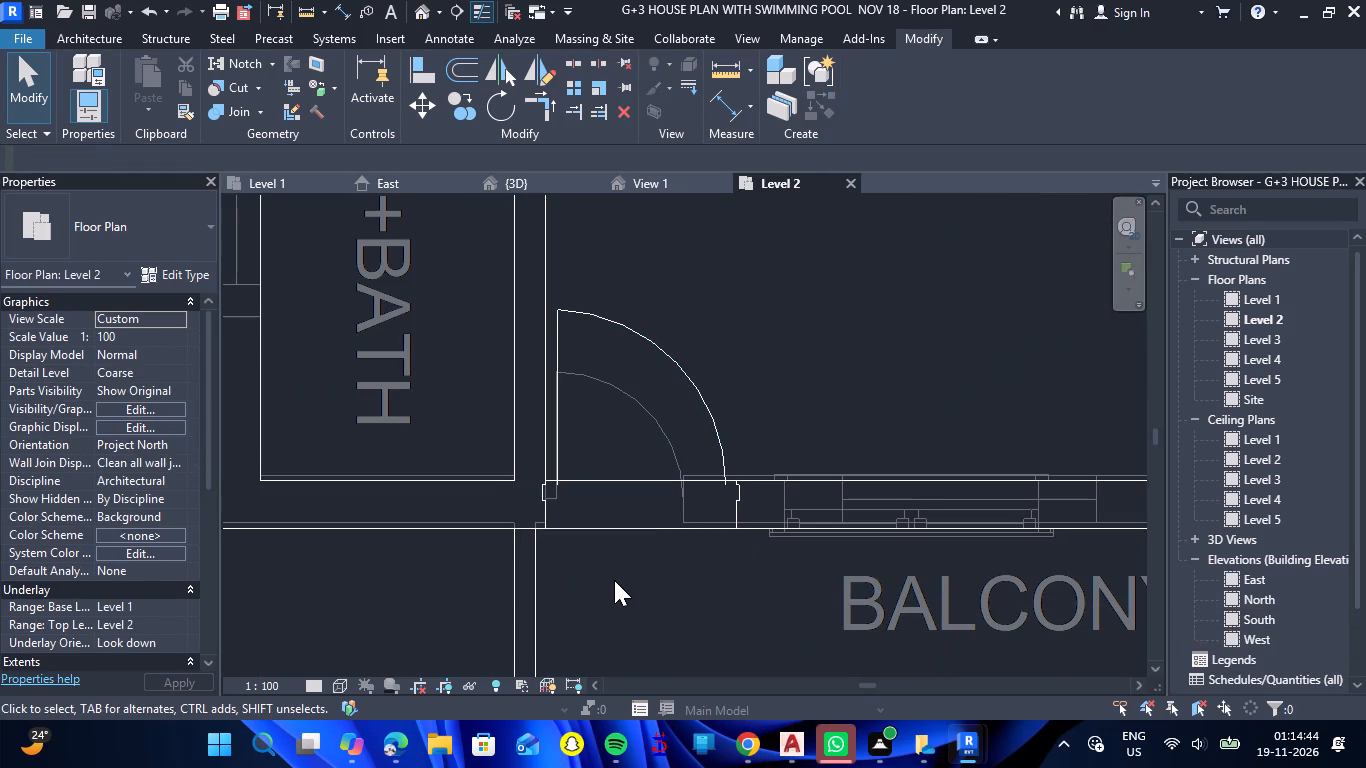
Place a 3' Aluprof_MB-86ST-AD07 panel door in the front bedroom's passage wall, over the underlying Level 1 door.
scroll(605, 576, "down", 12)
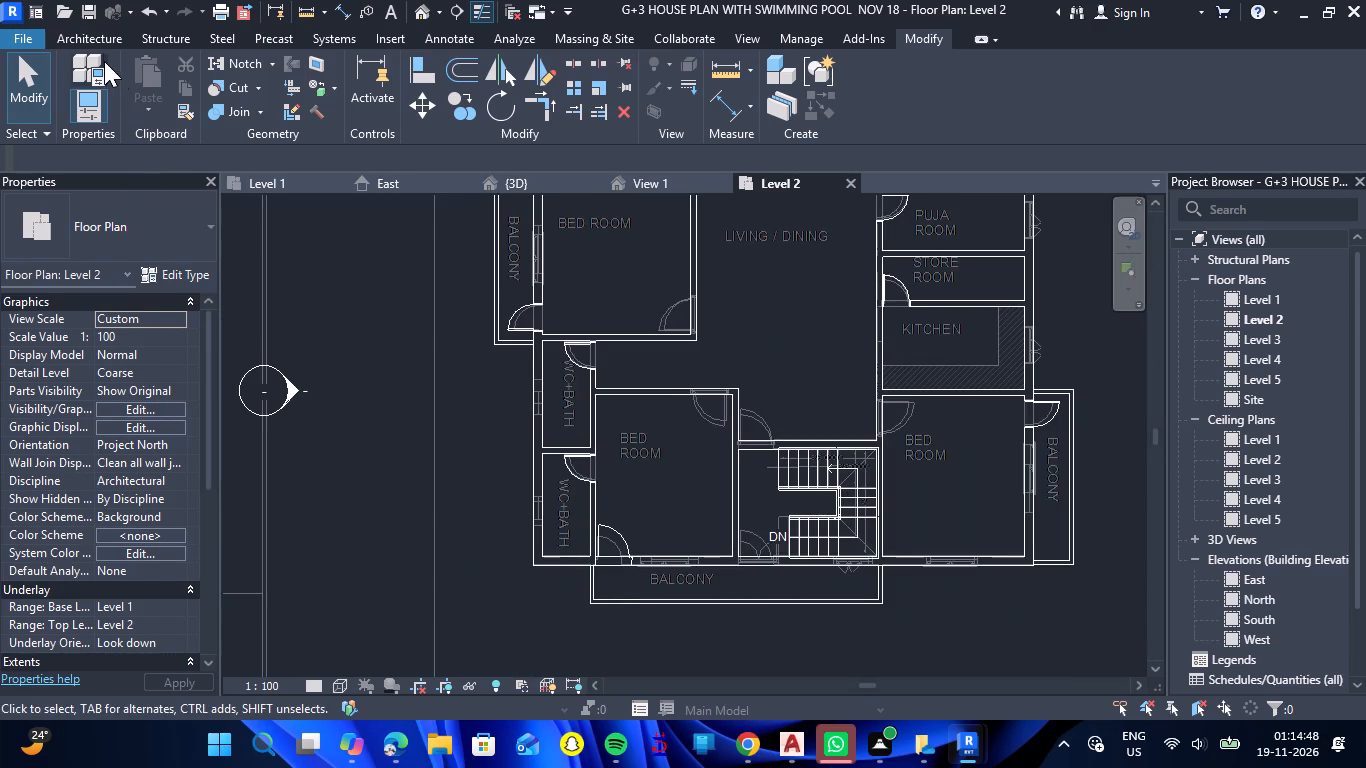
left_click(98, 35)
left_click(119, 84)
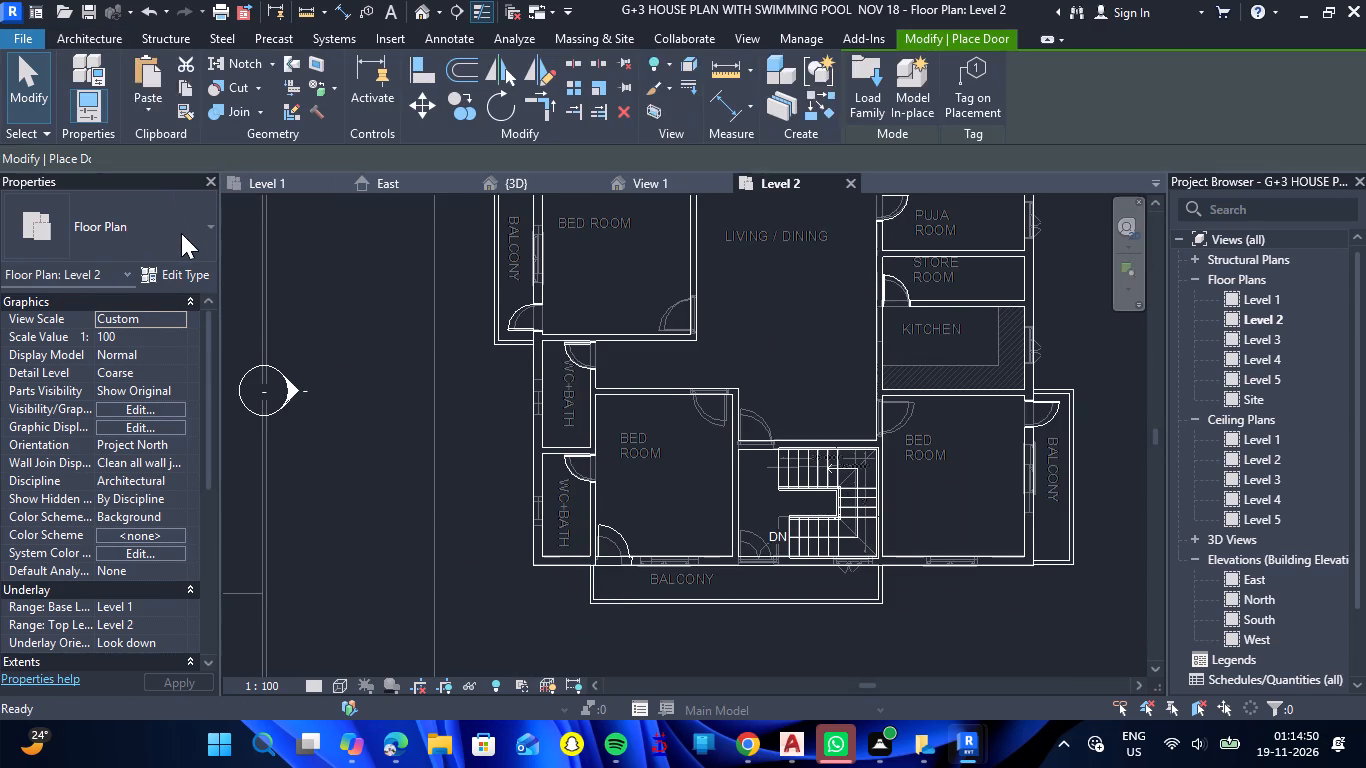
left_click(213, 232)
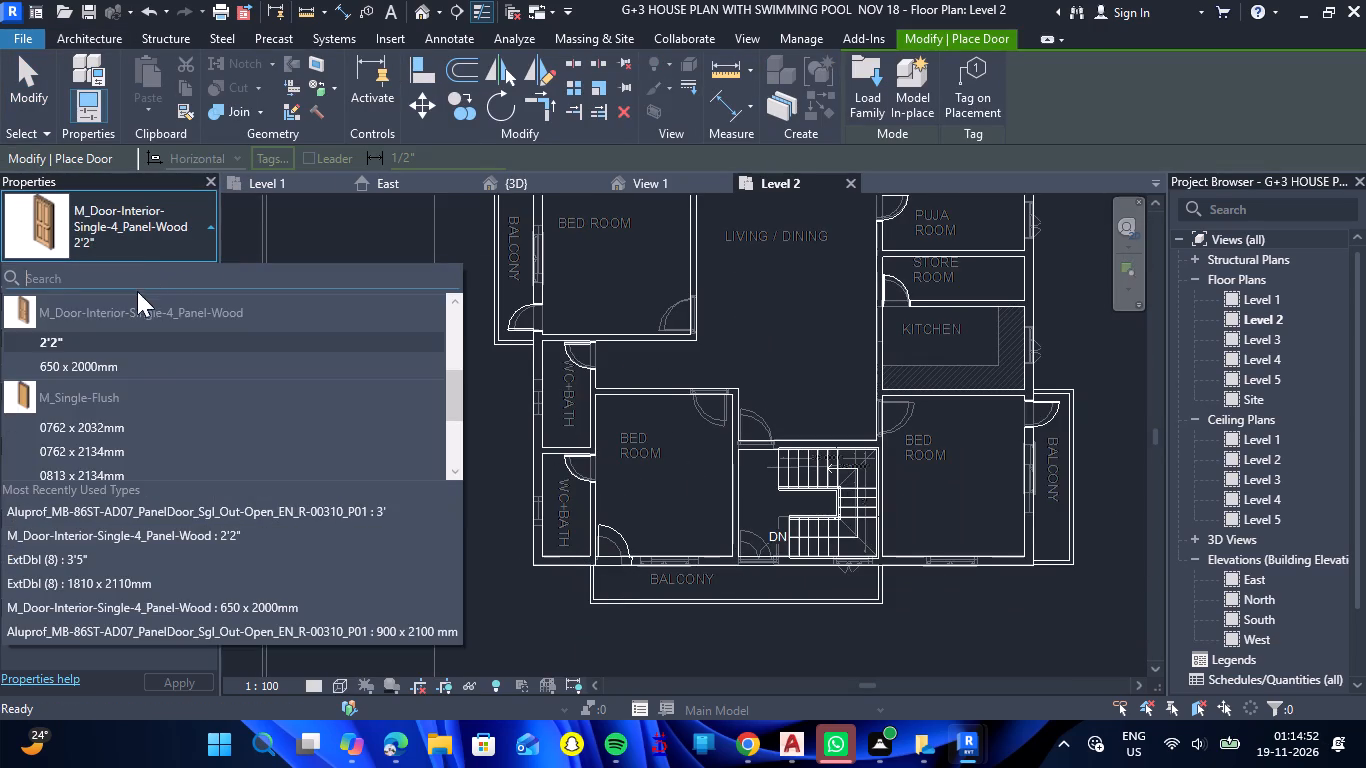
scroll(118, 331, "up", 4)
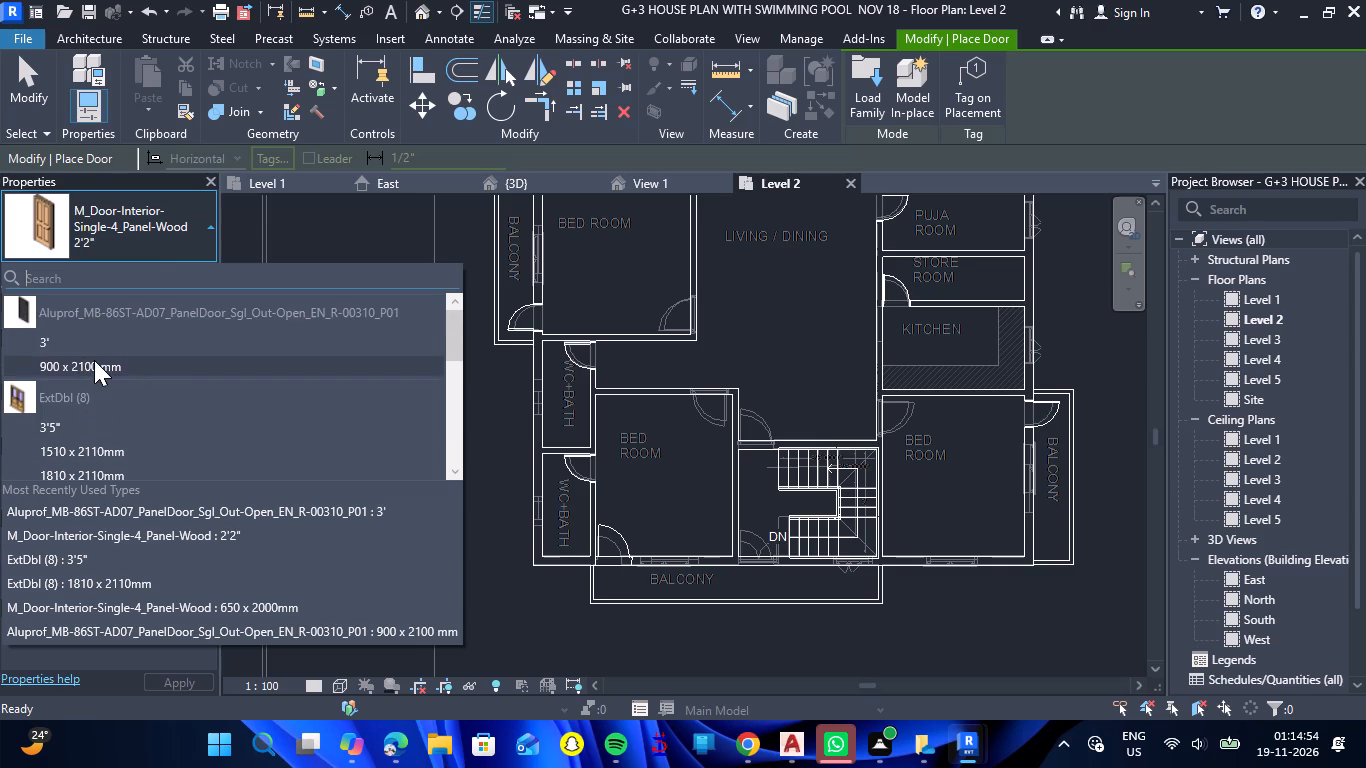
scroll(94, 360, "up", 2)
left_click(78, 346)
scroll(699, 397, "up", 15)
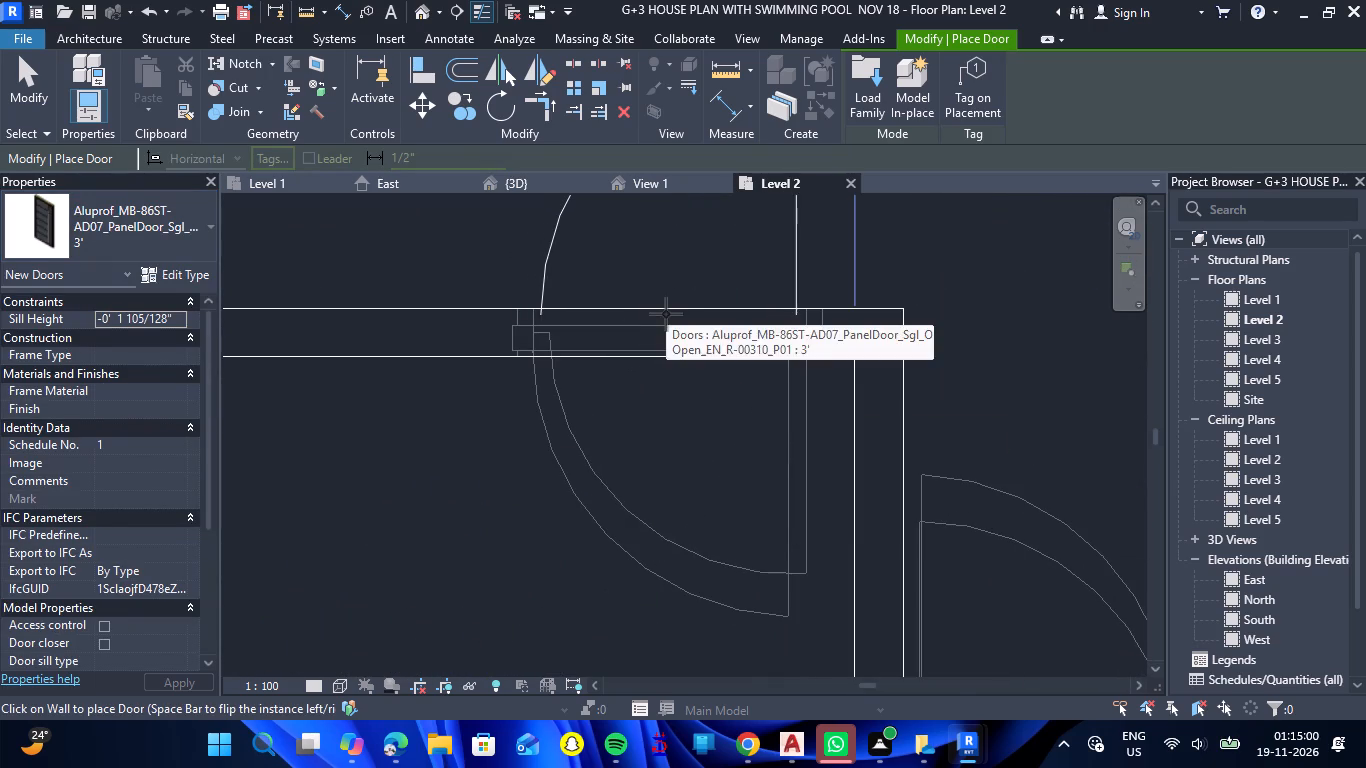
left_click(664, 314)
Place a 3' Aluprof panel door in the wall between the living/dining area and its adjoining bedroom, over the underlay door.
scroll(676, 417, "down", 5)
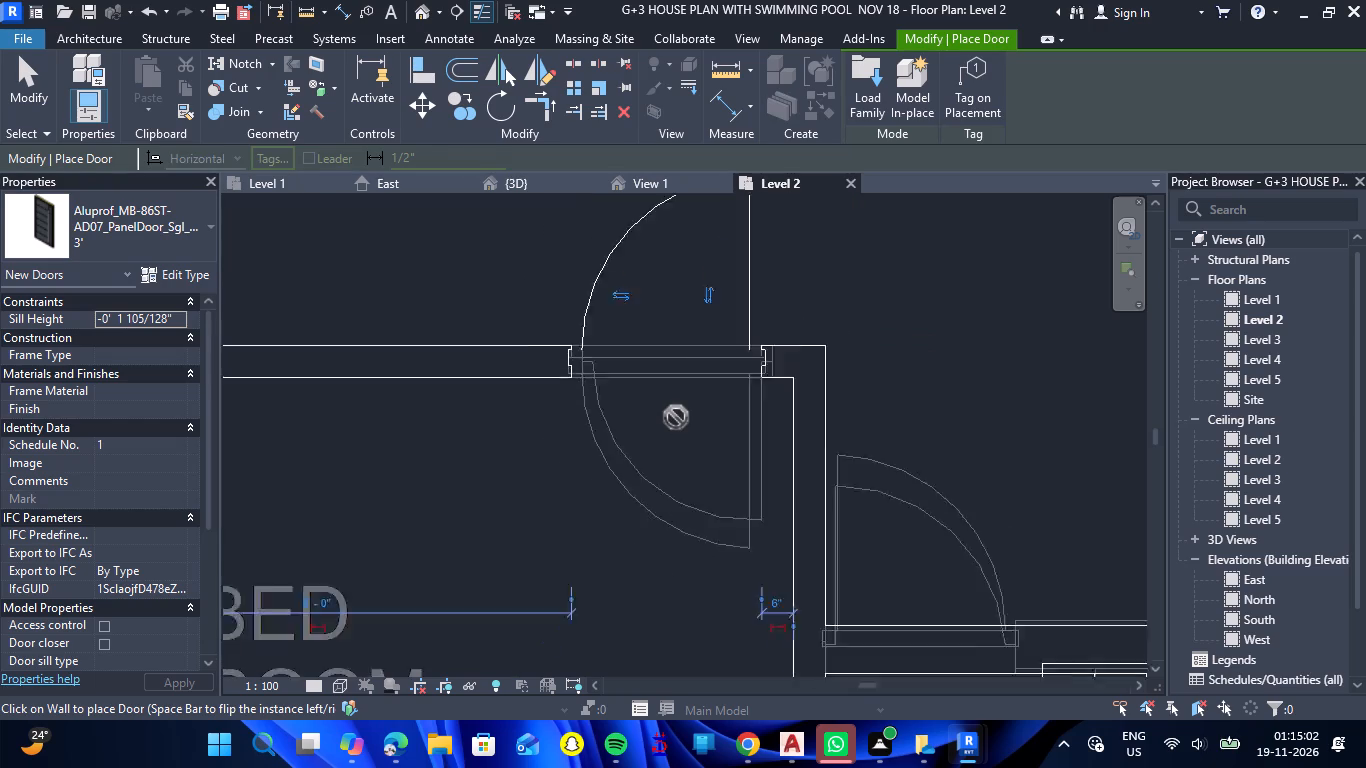
scroll(676, 417, "down", 10)
scroll(667, 318, "up", 12)
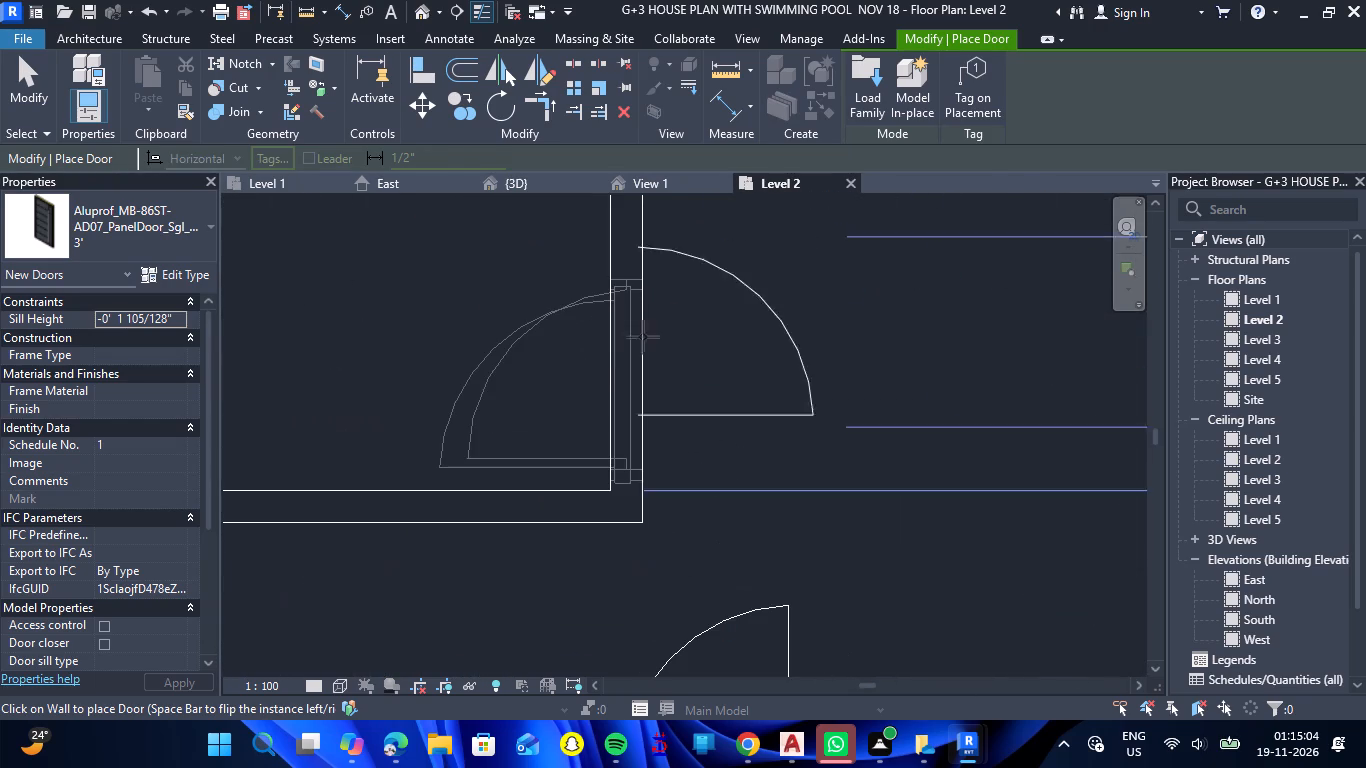
left_click(611, 375)
Place a 3' Aluprof panel door in the interior wall of the bedroom below the kitchen, over the underlay door.
scroll(634, 404, "down", 2)
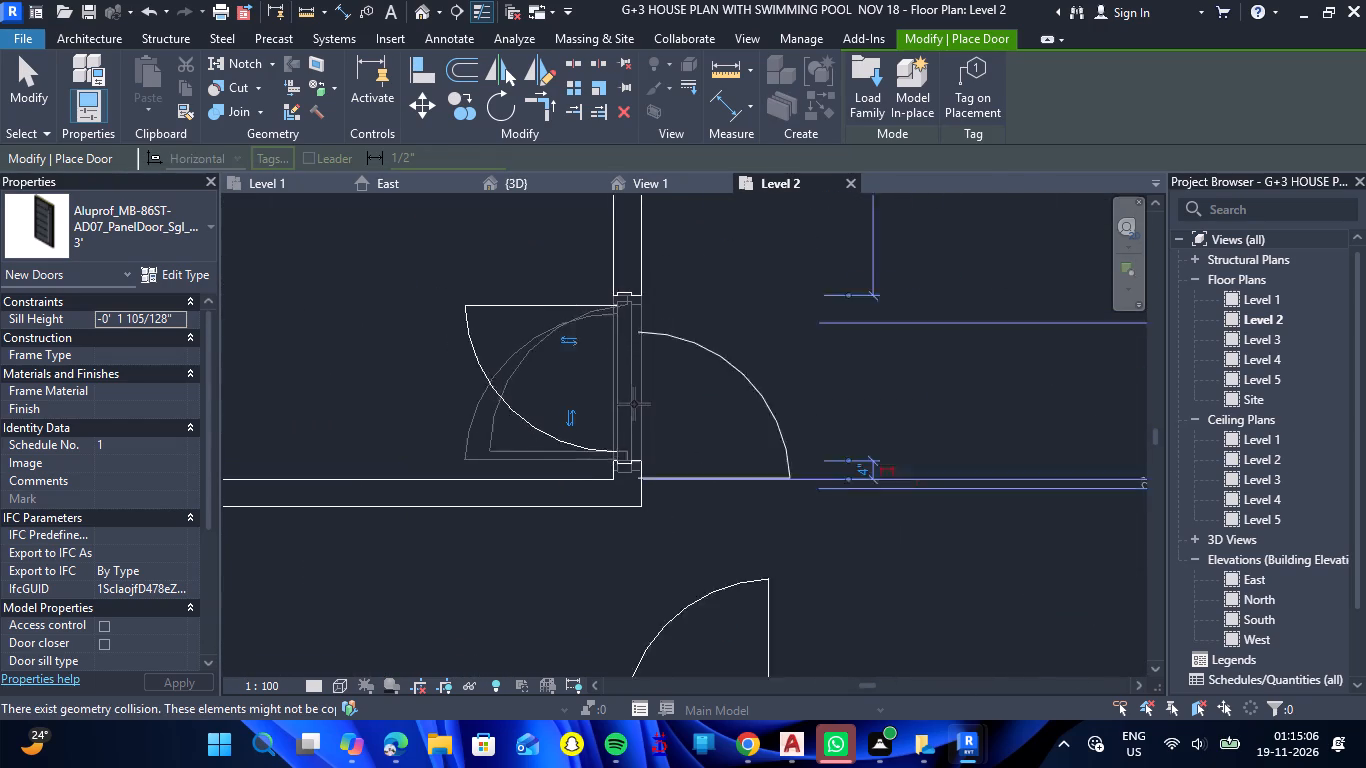
scroll(634, 404, "down", 12)
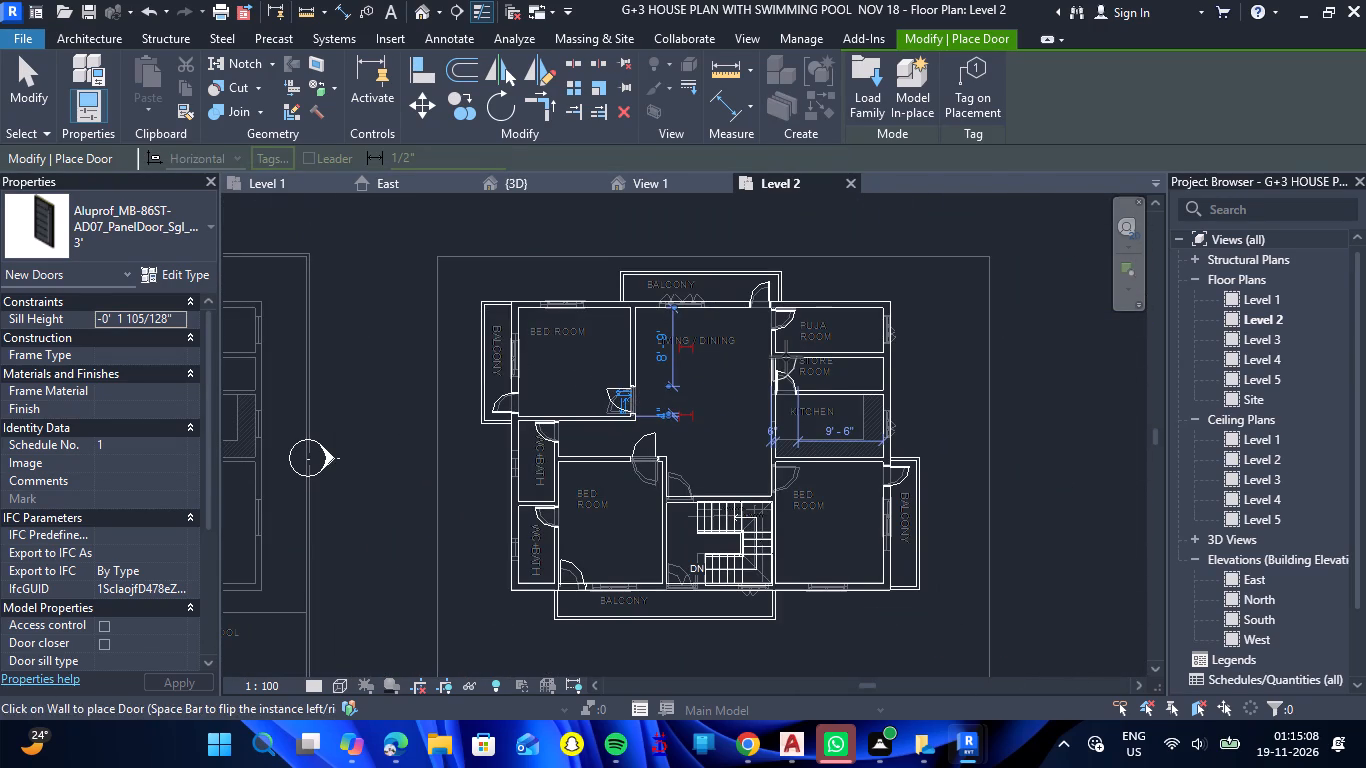
scroll(790, 485, "up", 7)
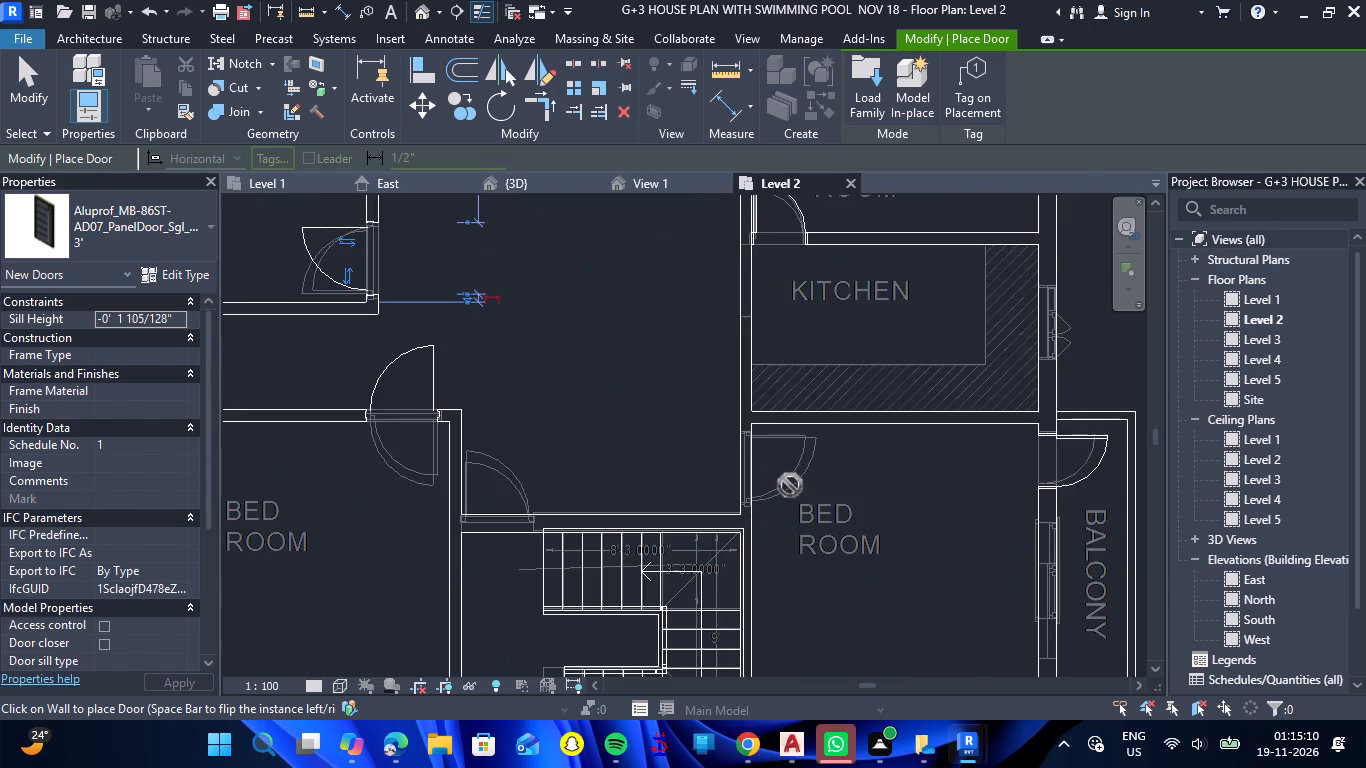
scroll(785, 478, "up", 7)
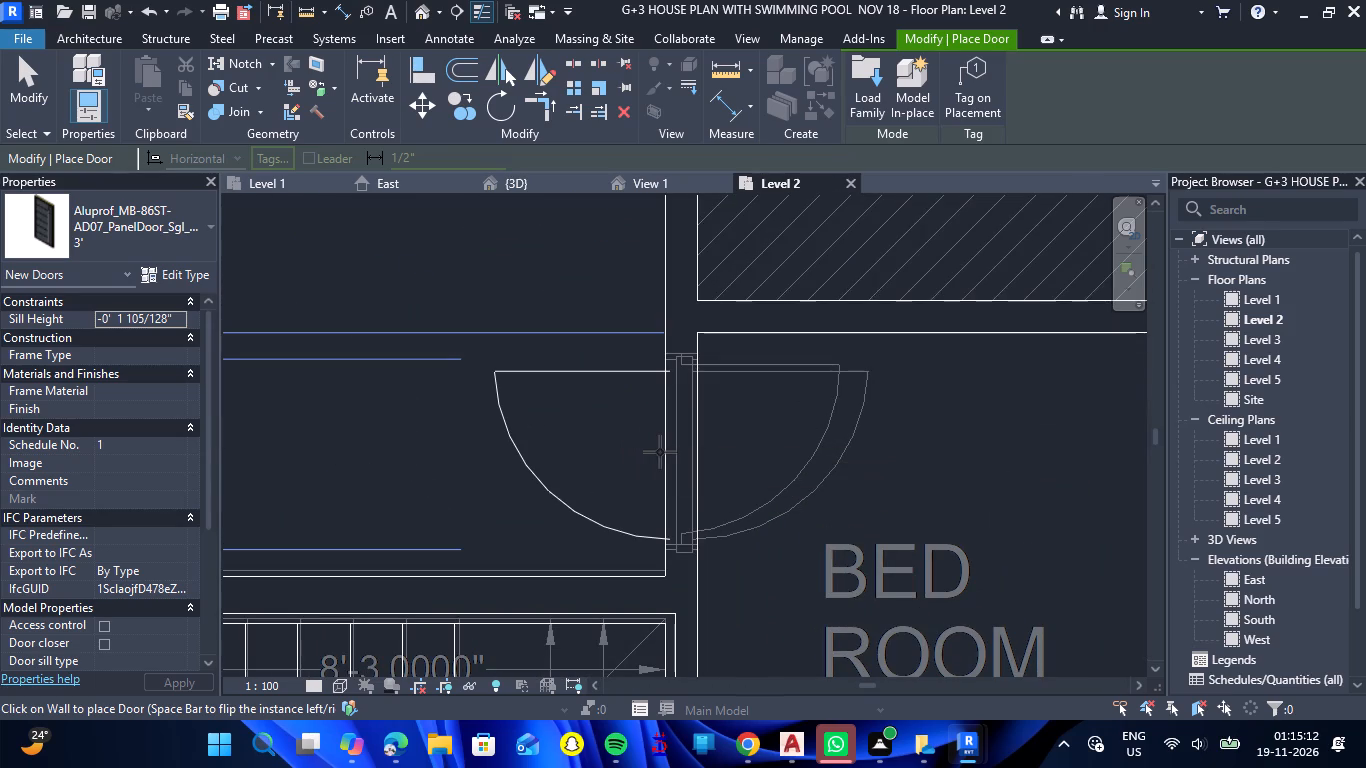
left_click(660, 452)
Place a 3' Aluprof panel door in the wall between the living/dining area and the staircase hall.
scroll(641, 437, "down", 9)
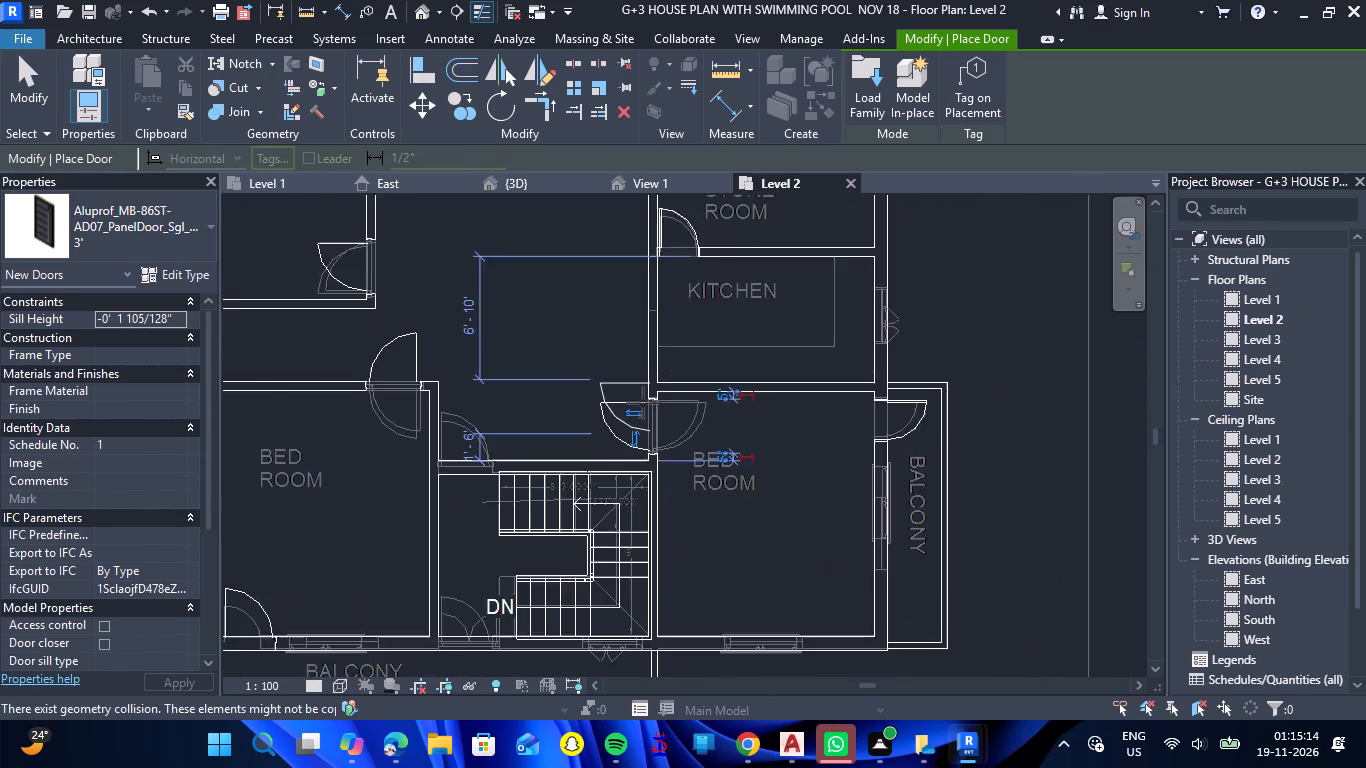
scroll(643, 403, "down", 1)
scroll(485, 449, "up", 6)
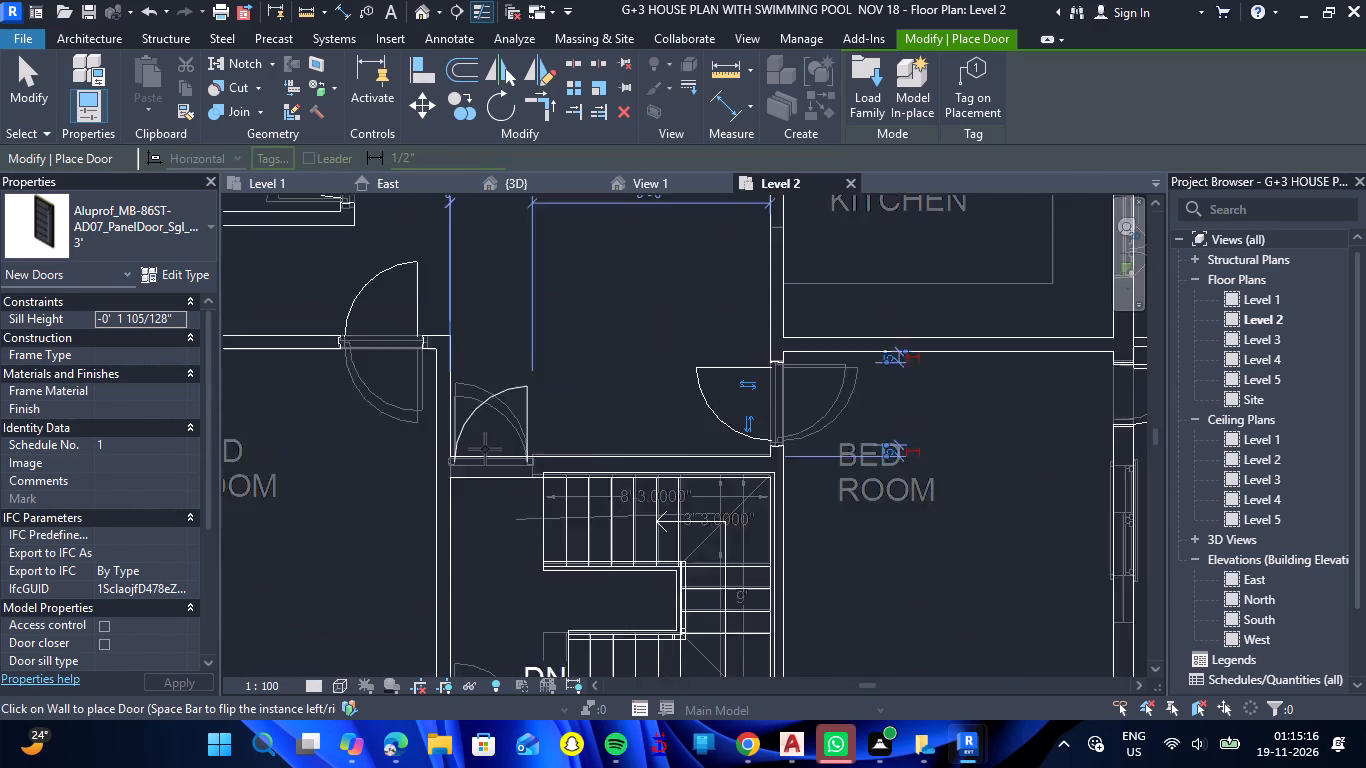
scroll(485, 449, "up", 9)
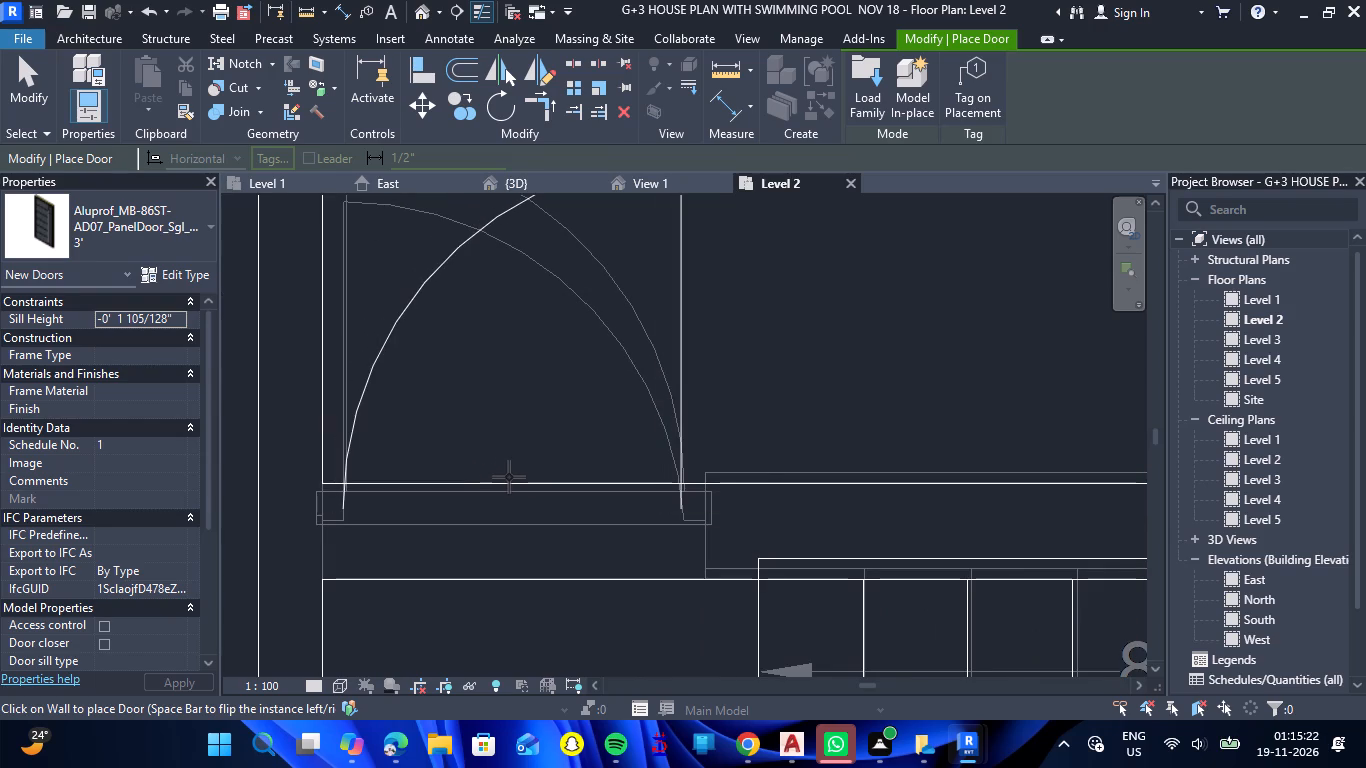
left_click(509, 477)
Place a 3' Aluprof panel door in the staircase hall's outer wall over the underlying double door, and finish door placement.
scroll(482, 457, "down", 14)
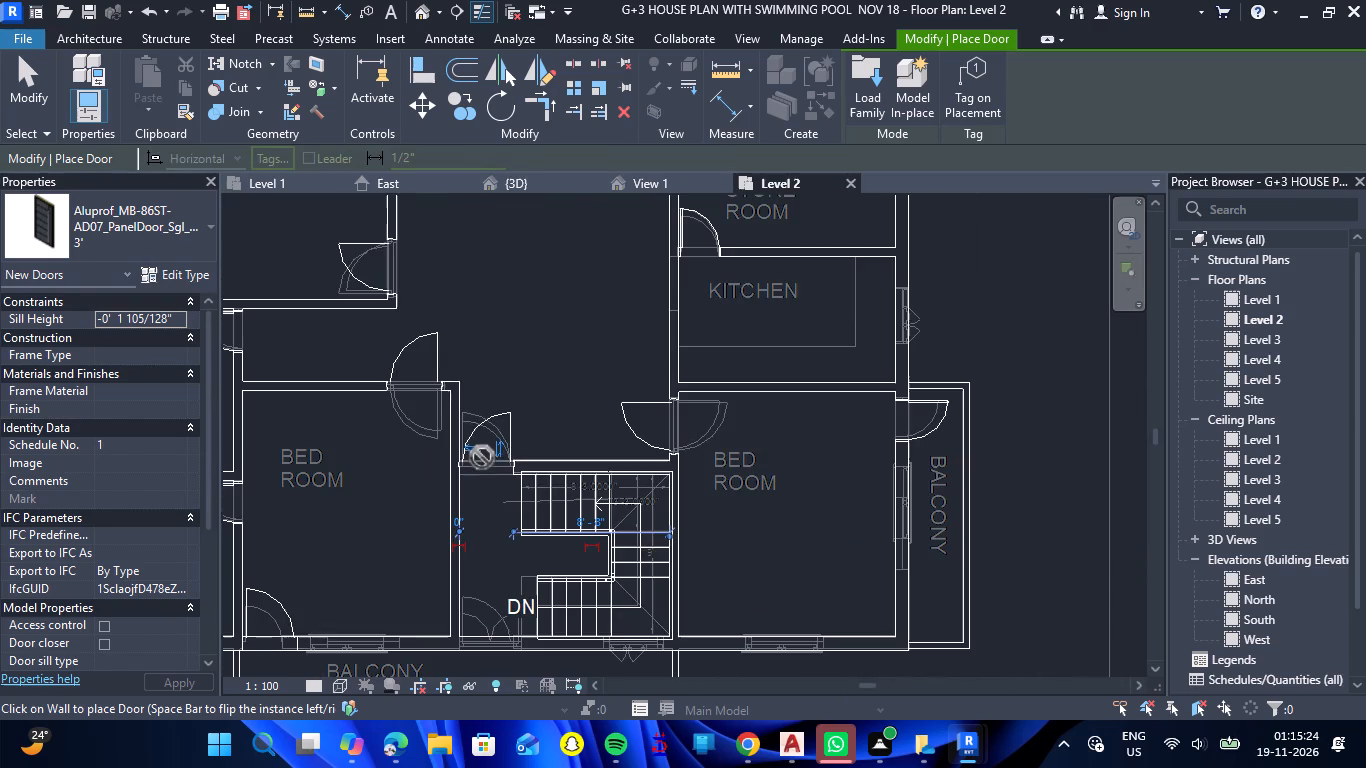
scroll(490, 633, "up", 7)
scroll(465, 492, "down", 6)
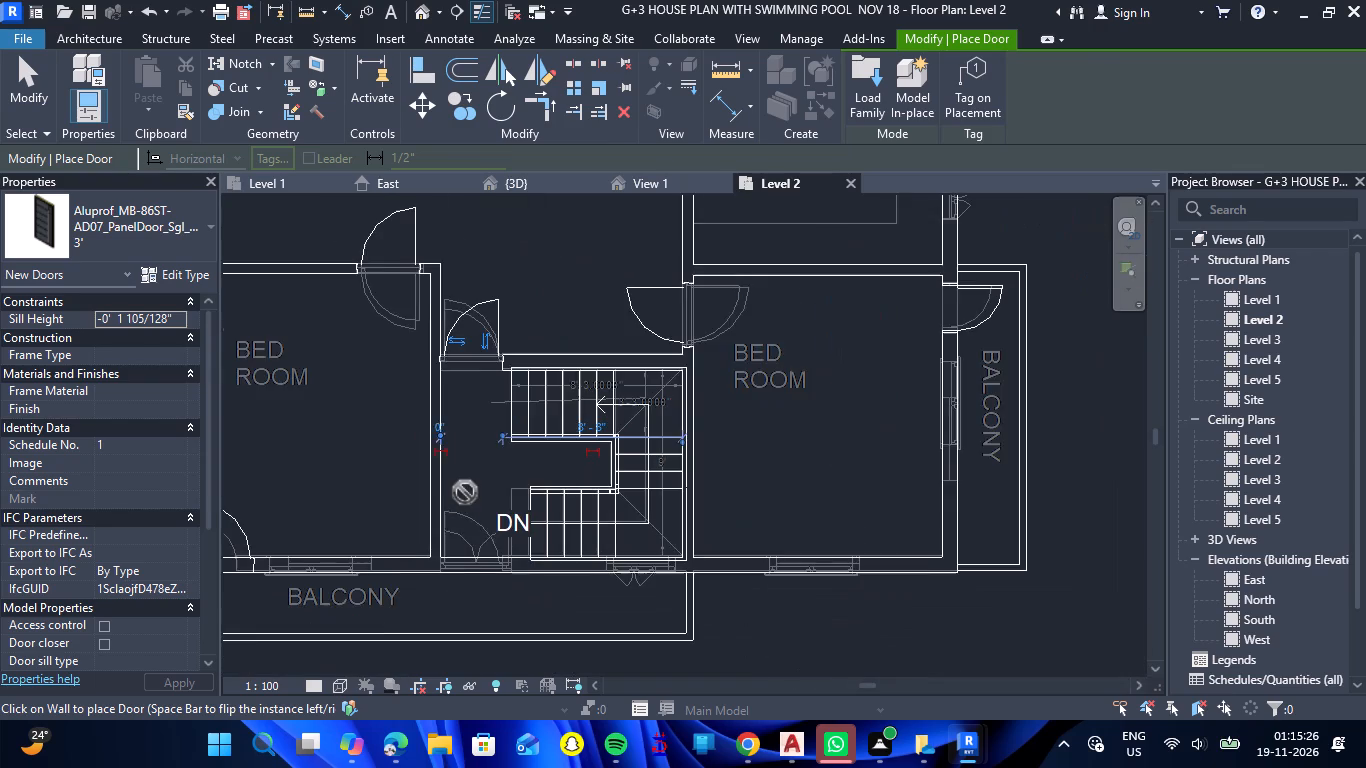
scroll(469, 587, "up", 11)
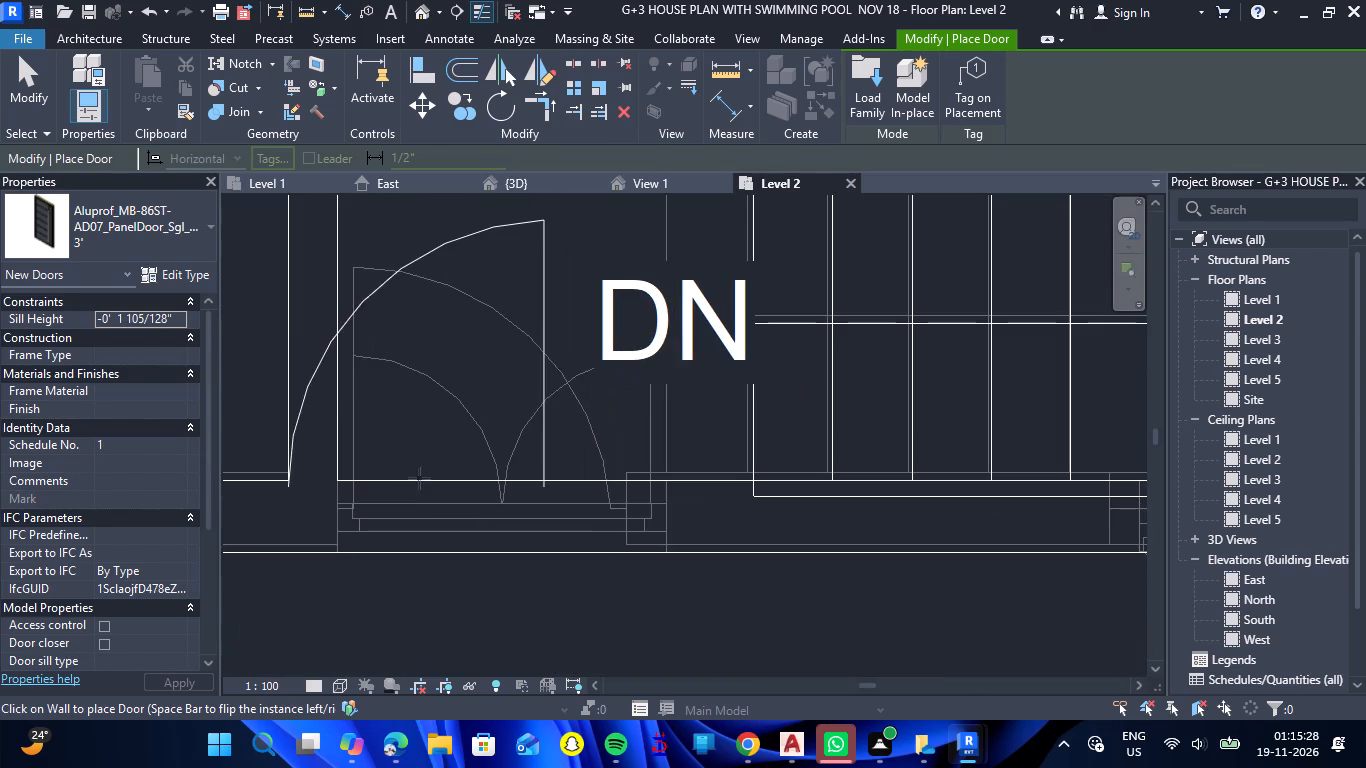
left_click(484, 479)
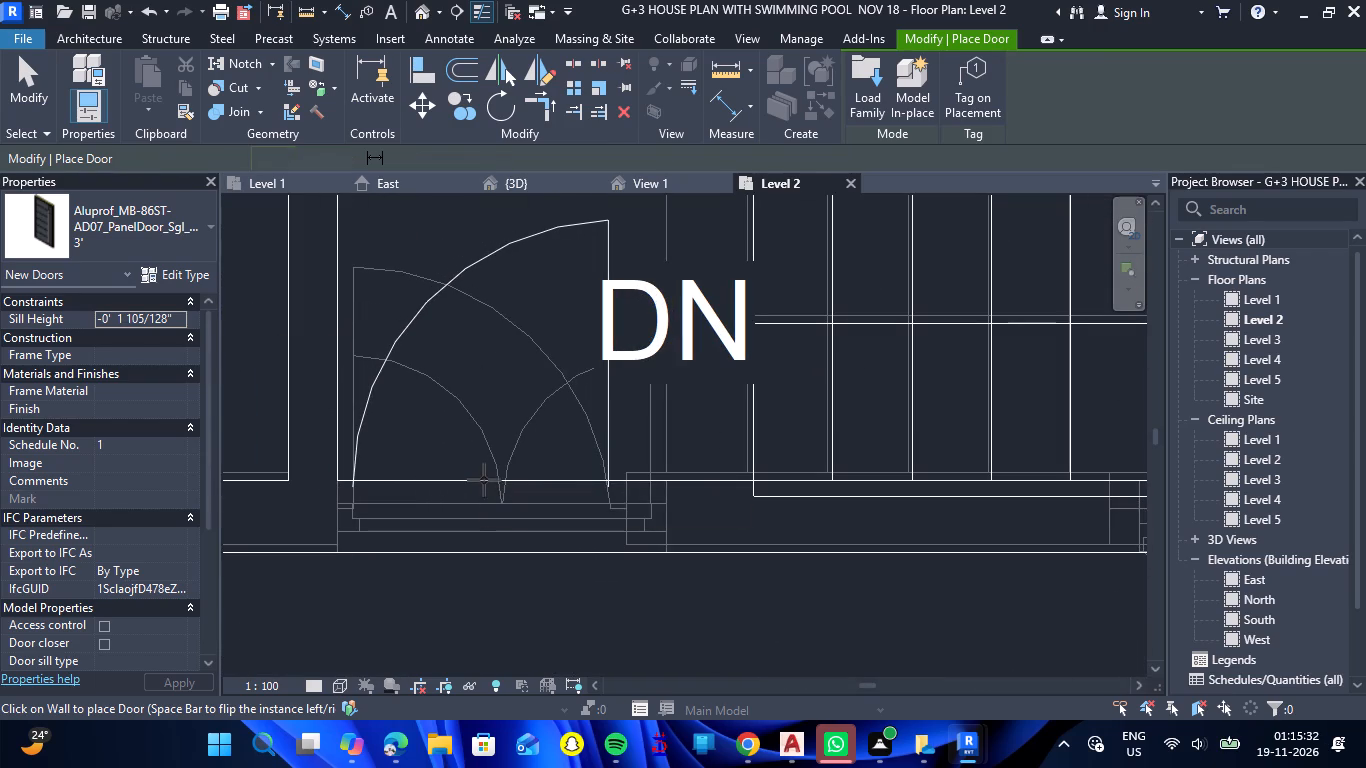
key("Escape")
key("Escape")
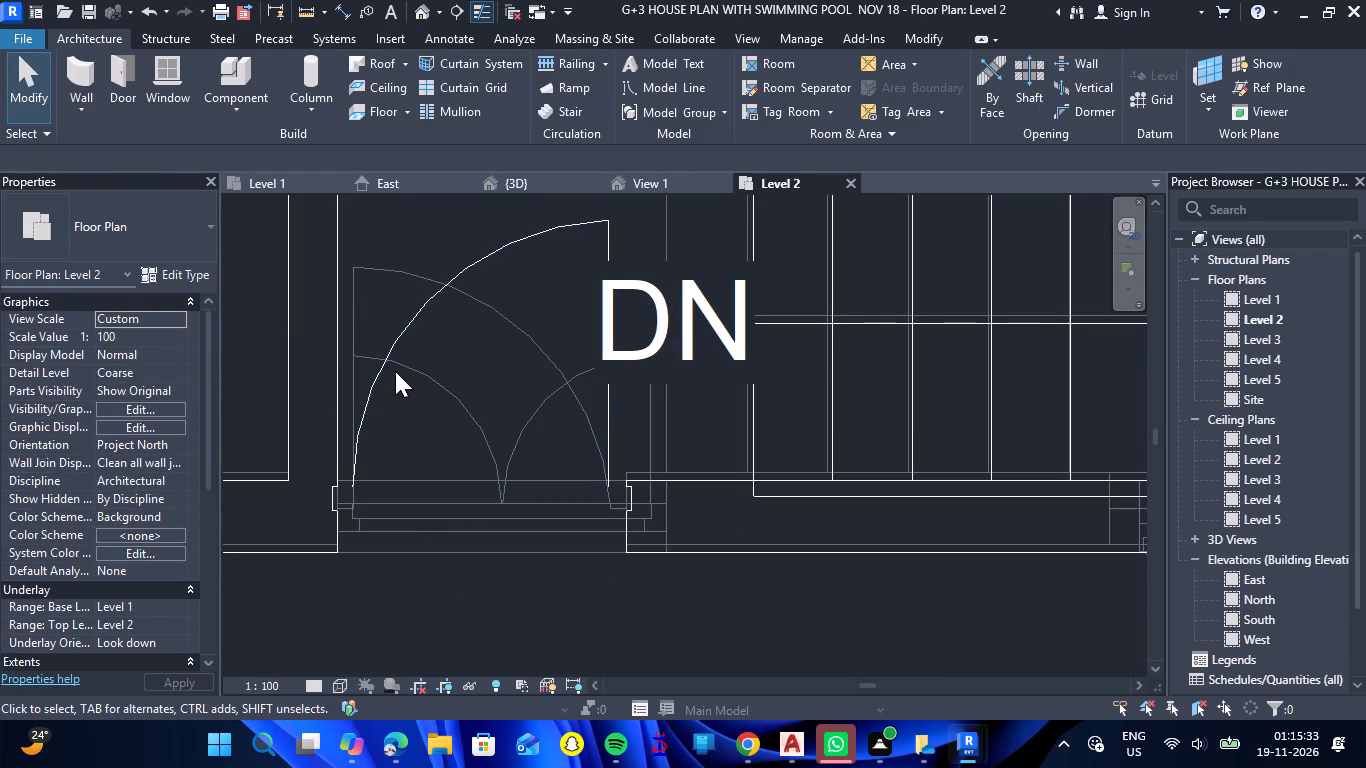
Flip the hinge sides of both staircase hall doors to match the underlay, nudging the outer one toward the stairs.
left_click(392, 366)
key("space")
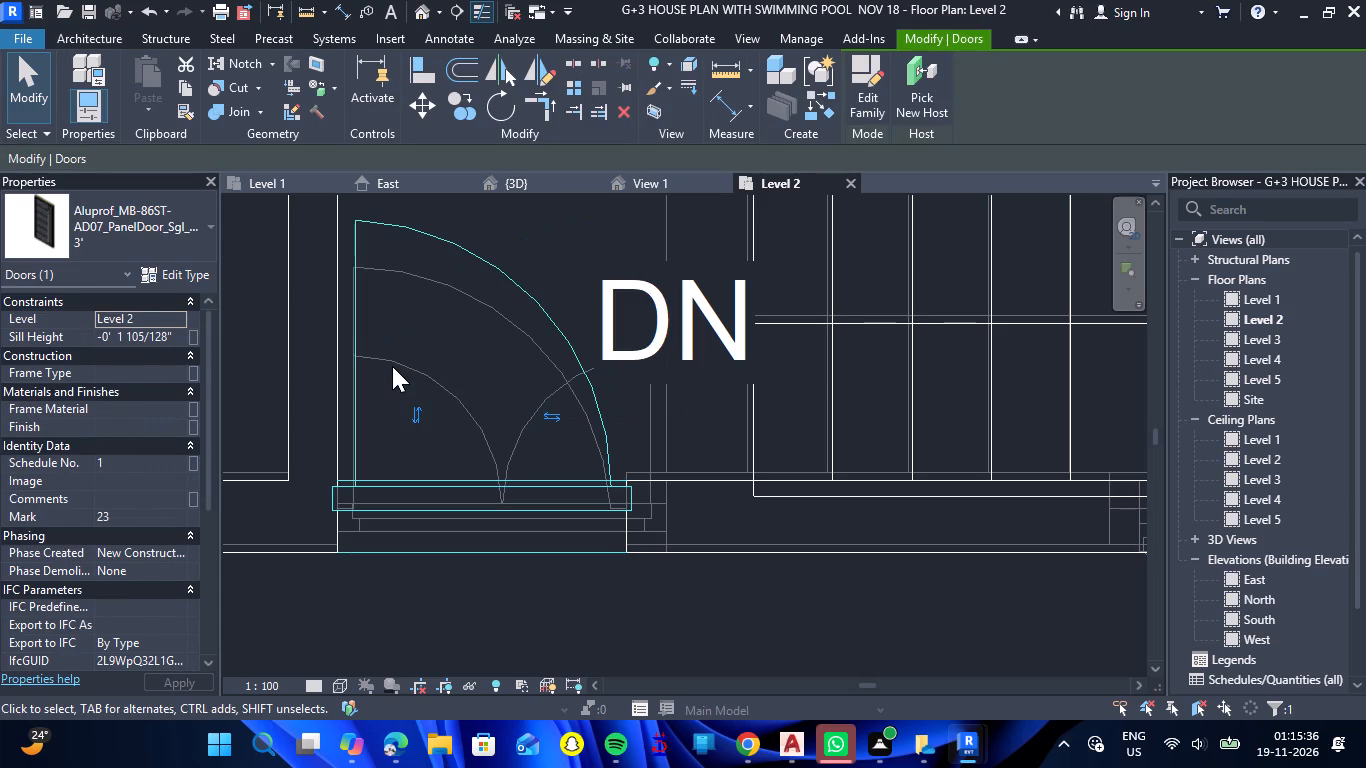
key("Right")
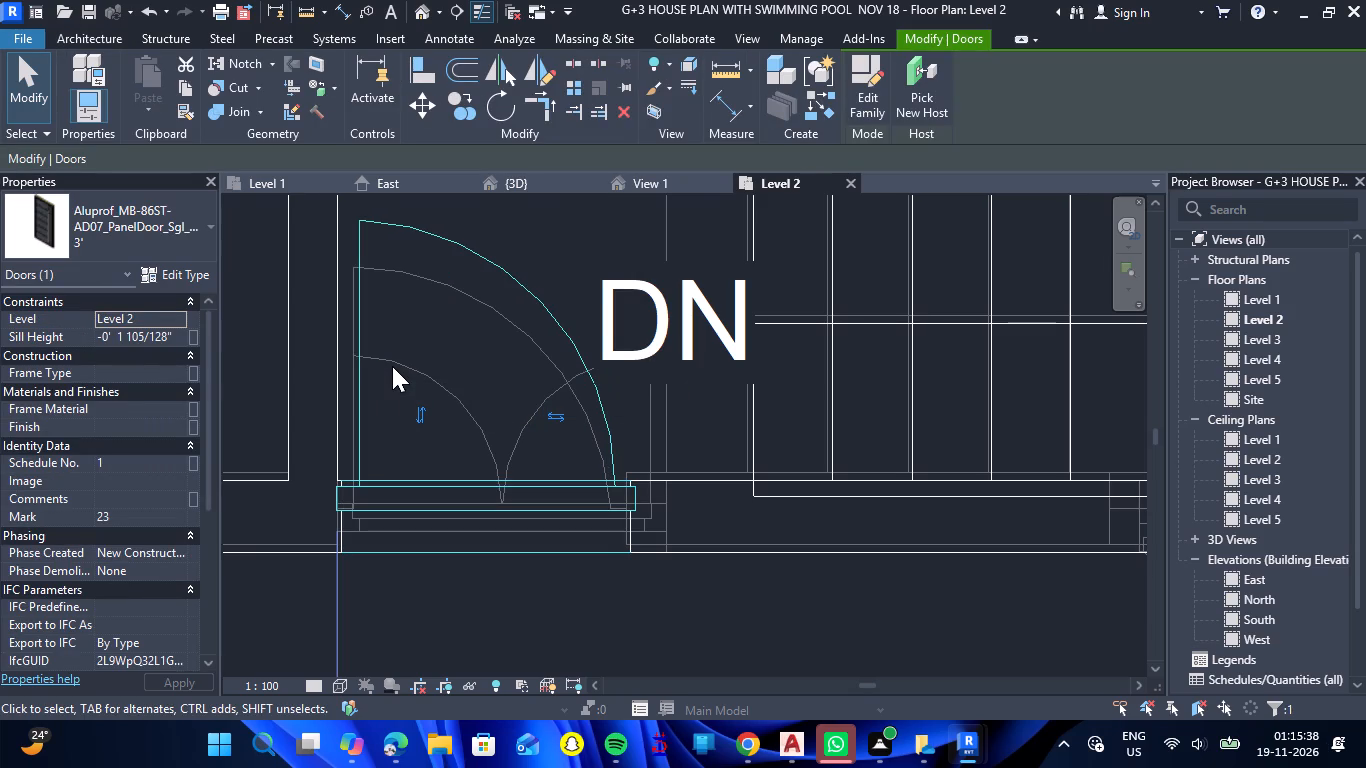
scroll(400, 379, "down", 15)
scroll(423, 282, "up", 11)
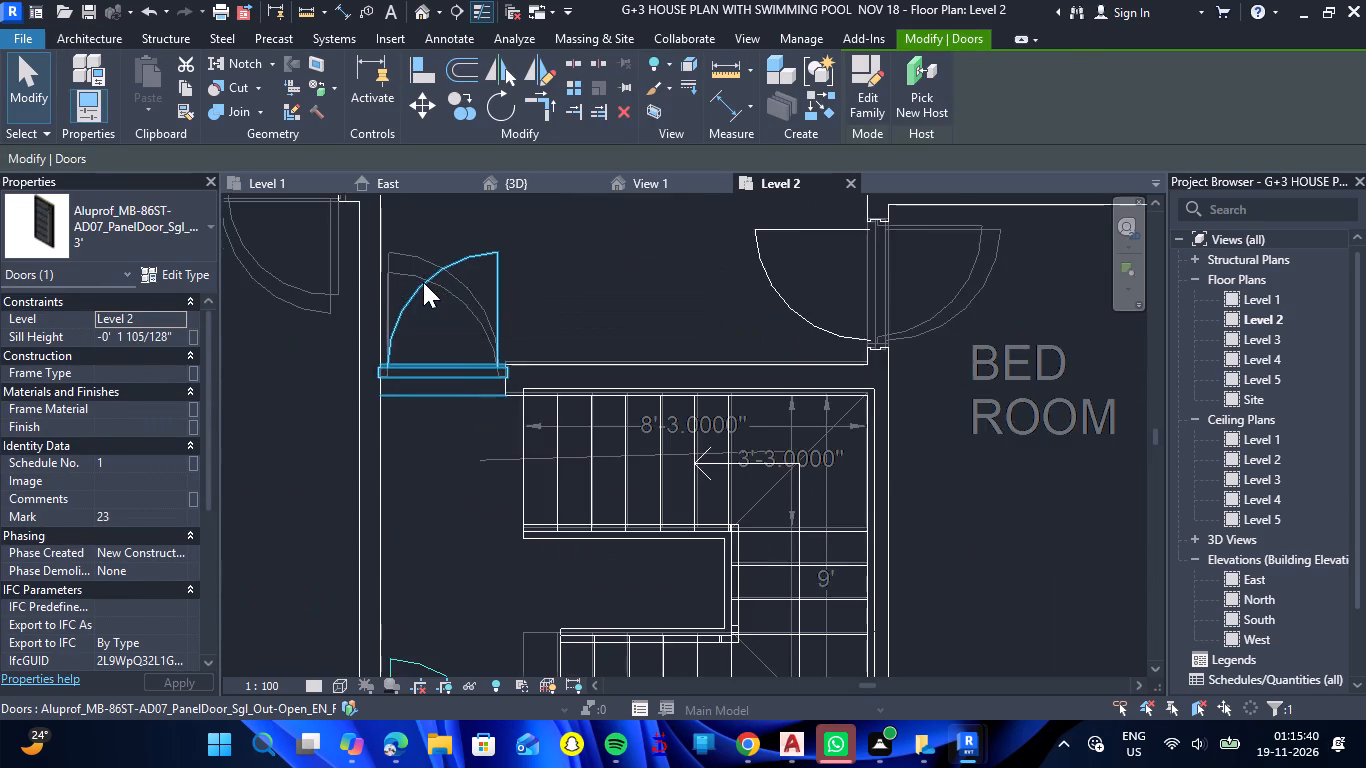
scroll(423, 282, "up", 2)
left_click(423, 282)
key("space")
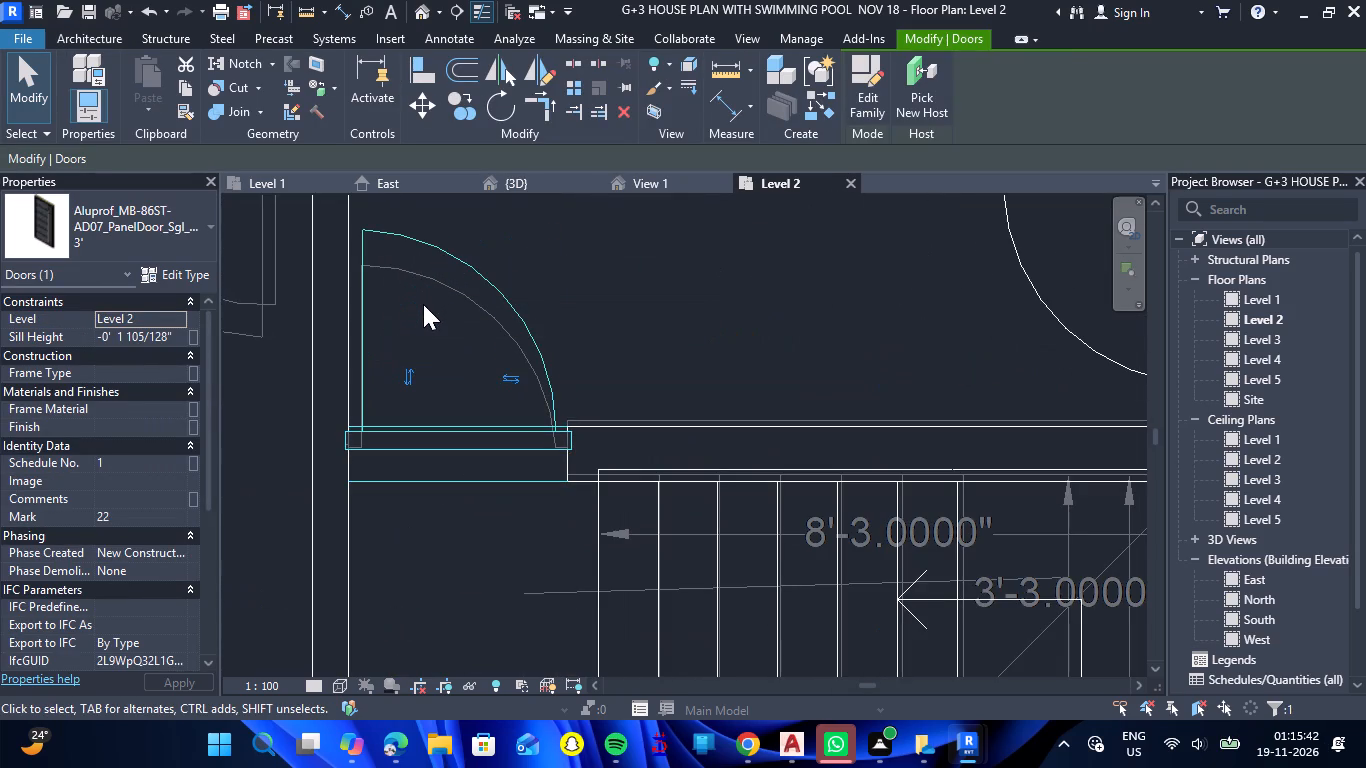
Flip the interior door of the bedroom below the kitchen to swing into the room, and nudge it toward the kitchen.
scroll(425, 320, "down", 10)
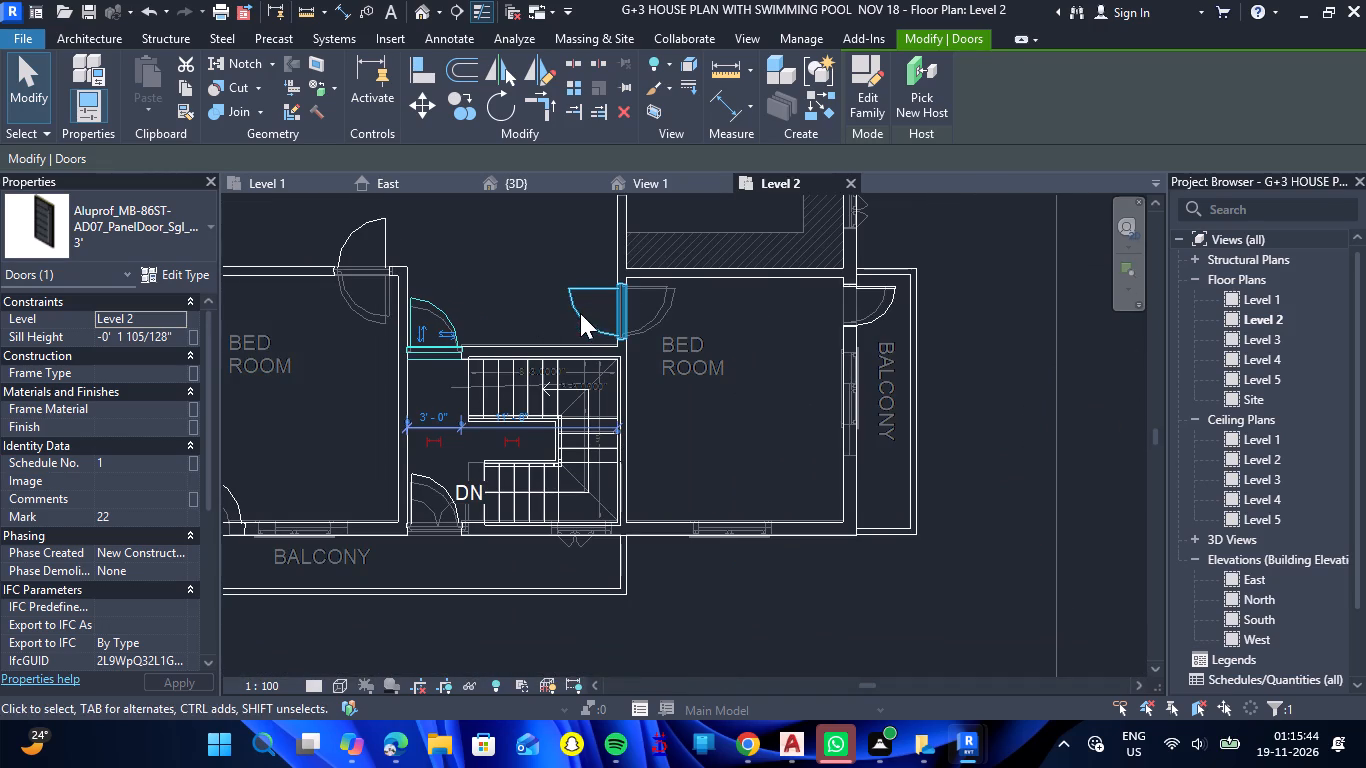
left_click(579, 315)
key("space")
key("space")
key("space")
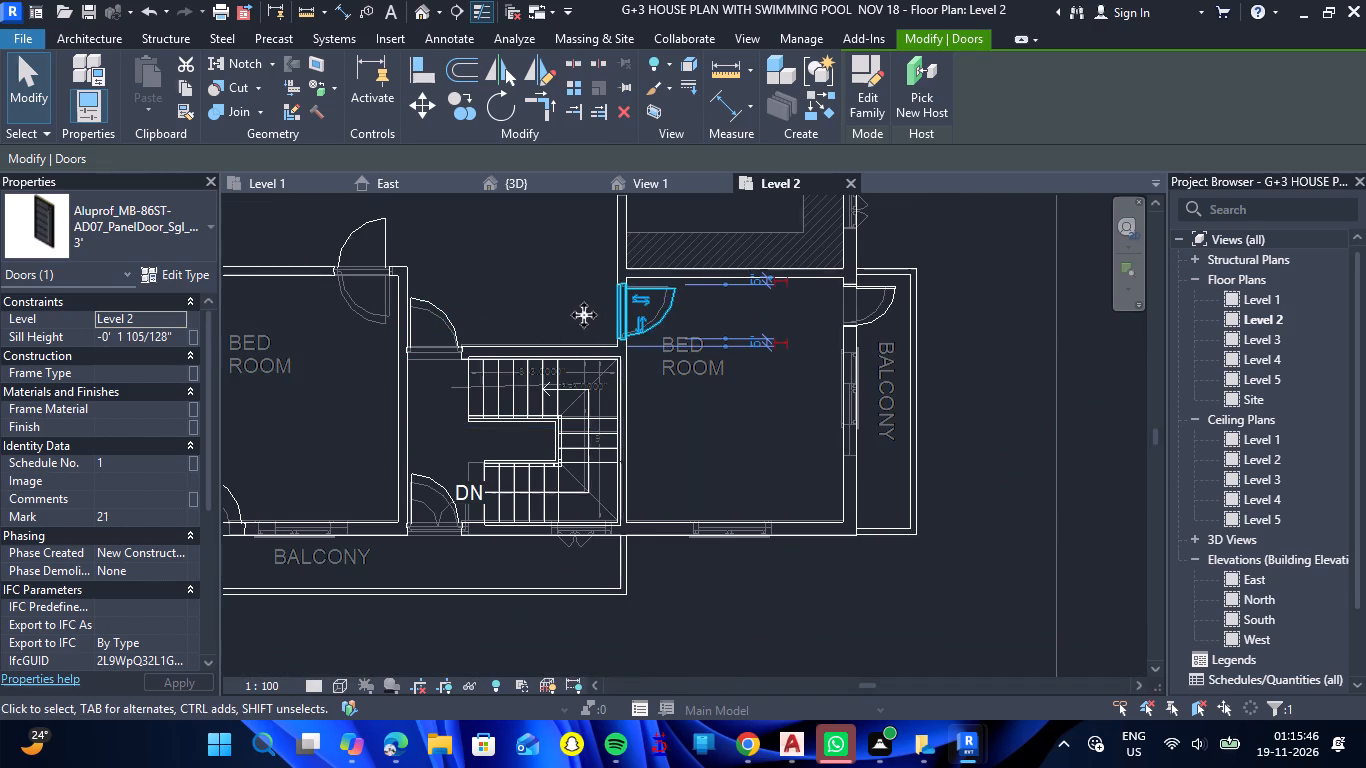
scroll(622, 297, "up", 10)
scroll(622, 300, "down", 7)
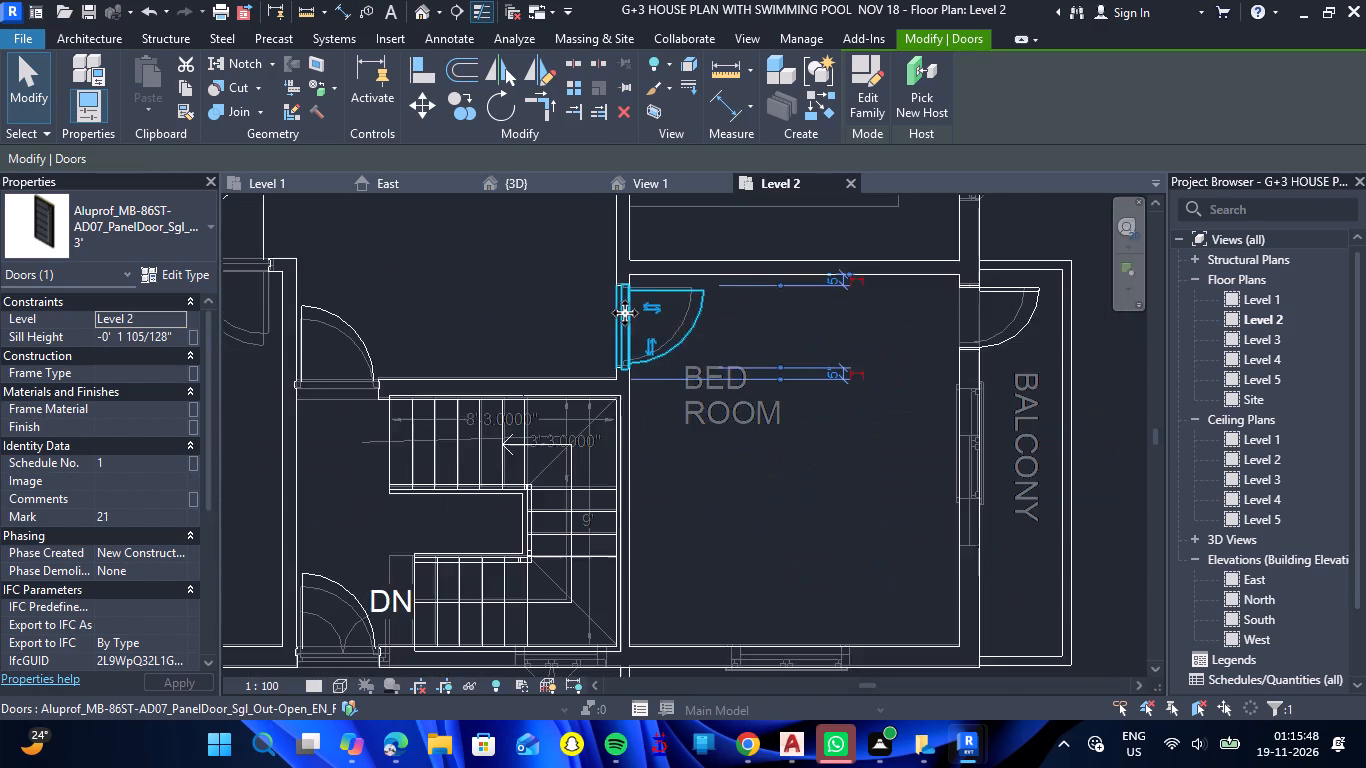
scroll(625, 313, "up", 9)
key("Up")
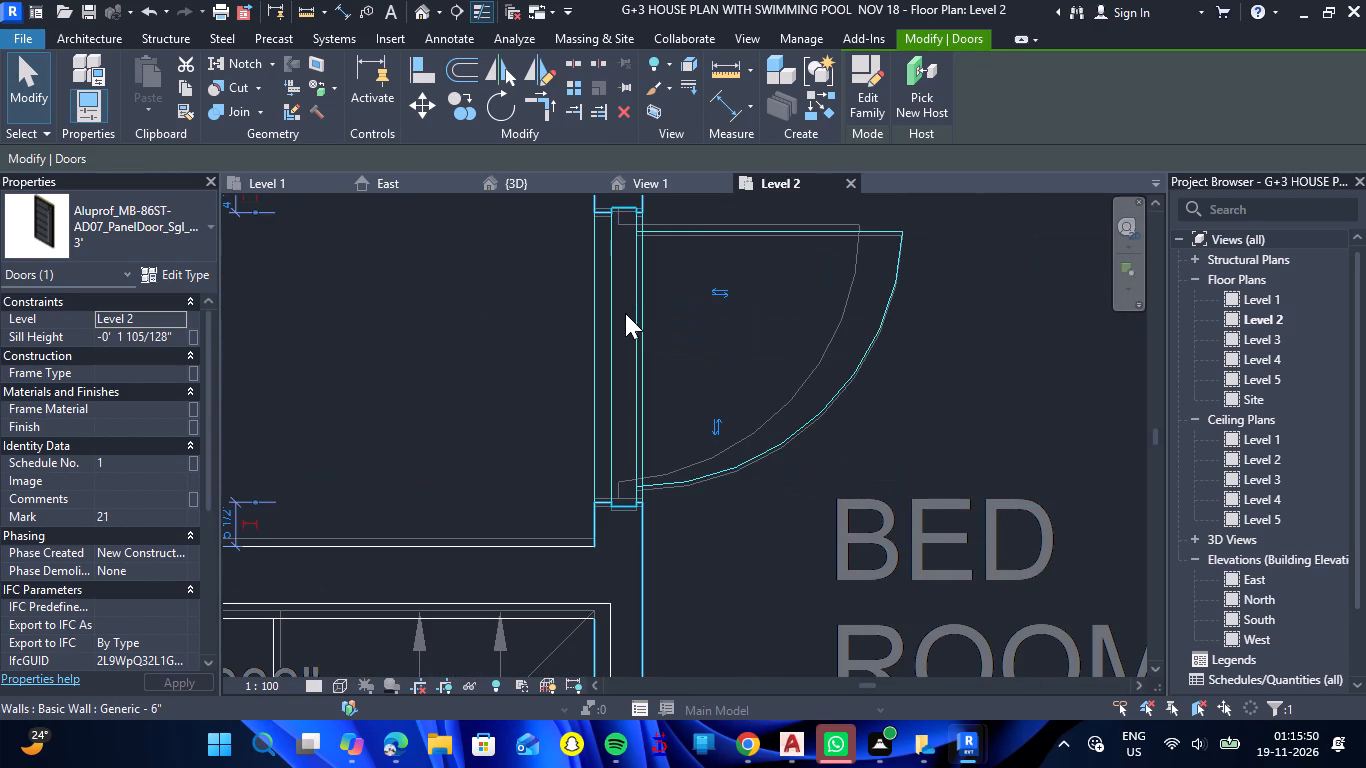
Flip the front bedroom's passage door so that it swings into the bedroom.
scroll(625, 313, "down", 7)
scroll(167, 367, "down", 4)
scroll(379, 394, "down", 3)
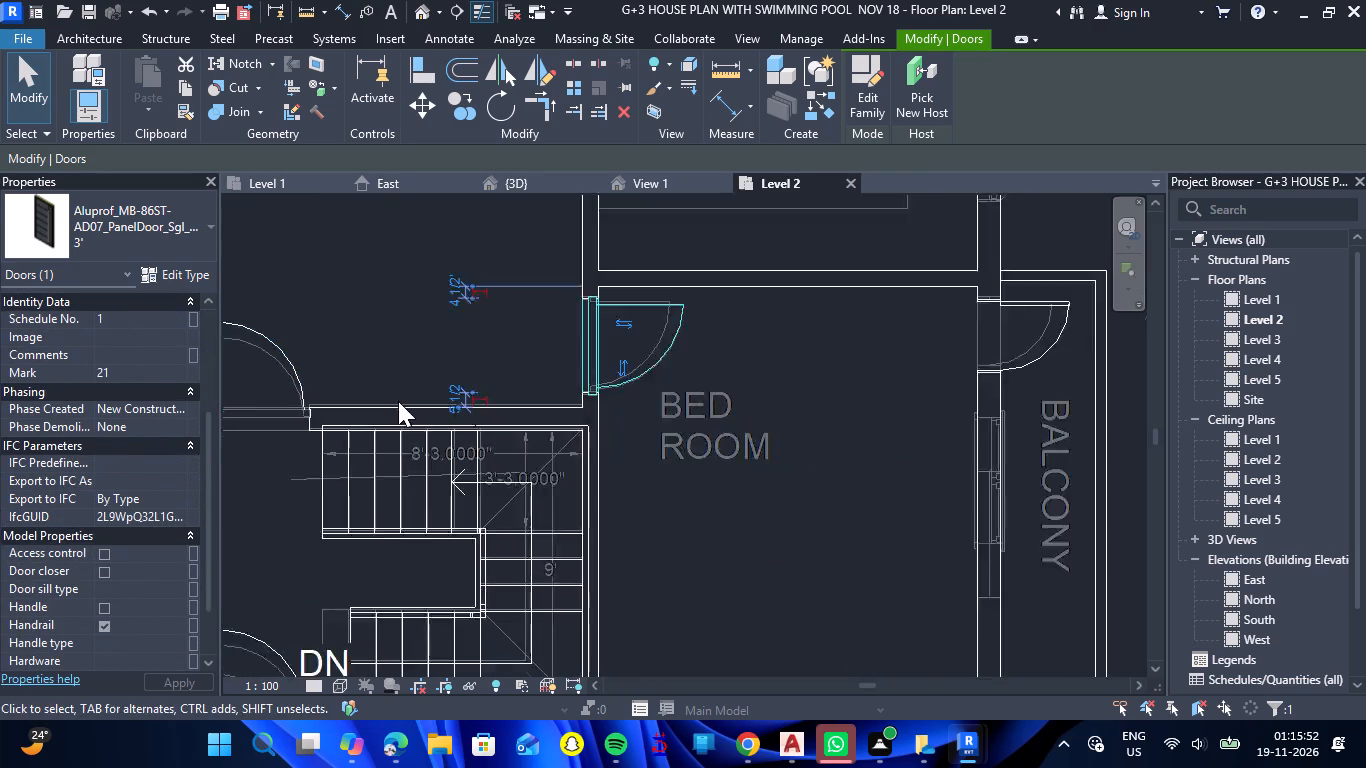
scroll(398, 401, "down", 4)
scroll(268, 325, "up", 8)
left_click(286, 333)
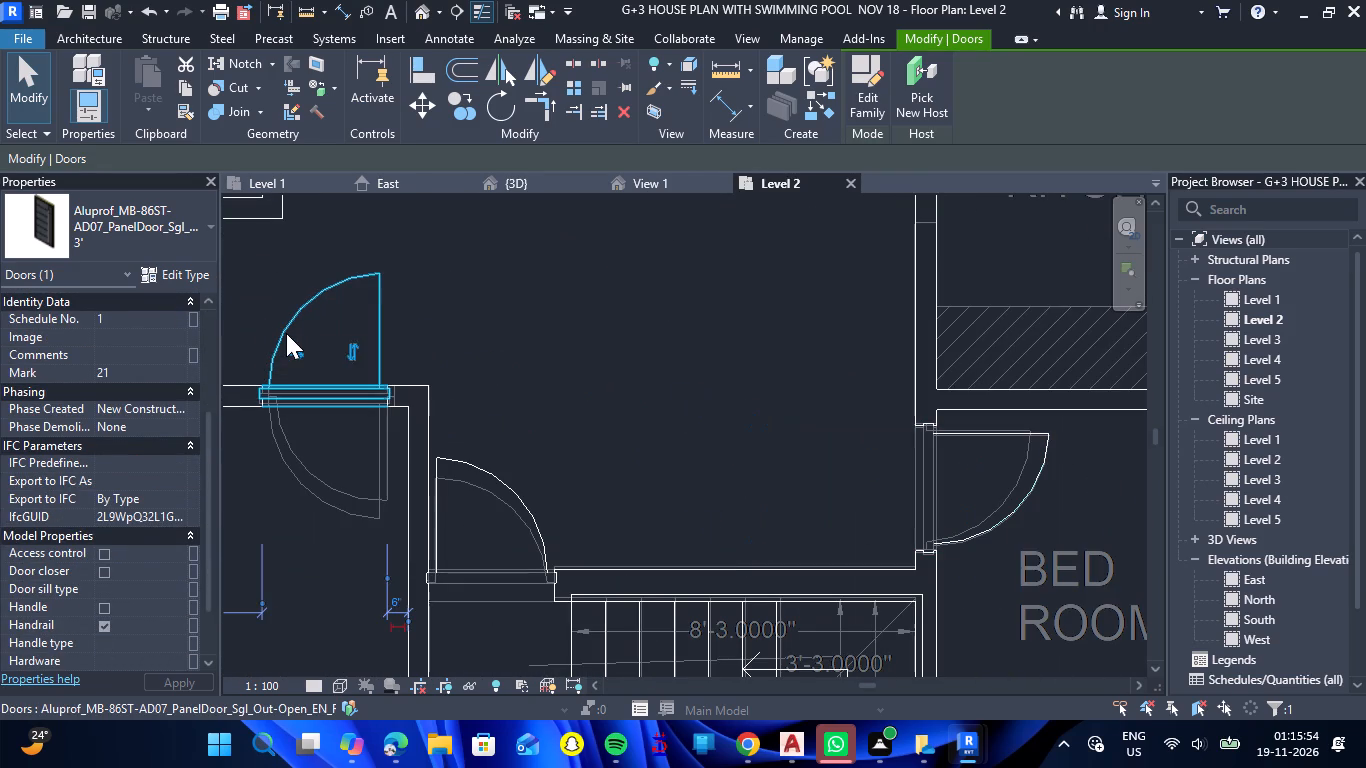
key("space")
scroll(291, 373, "up", 3)
key("space")
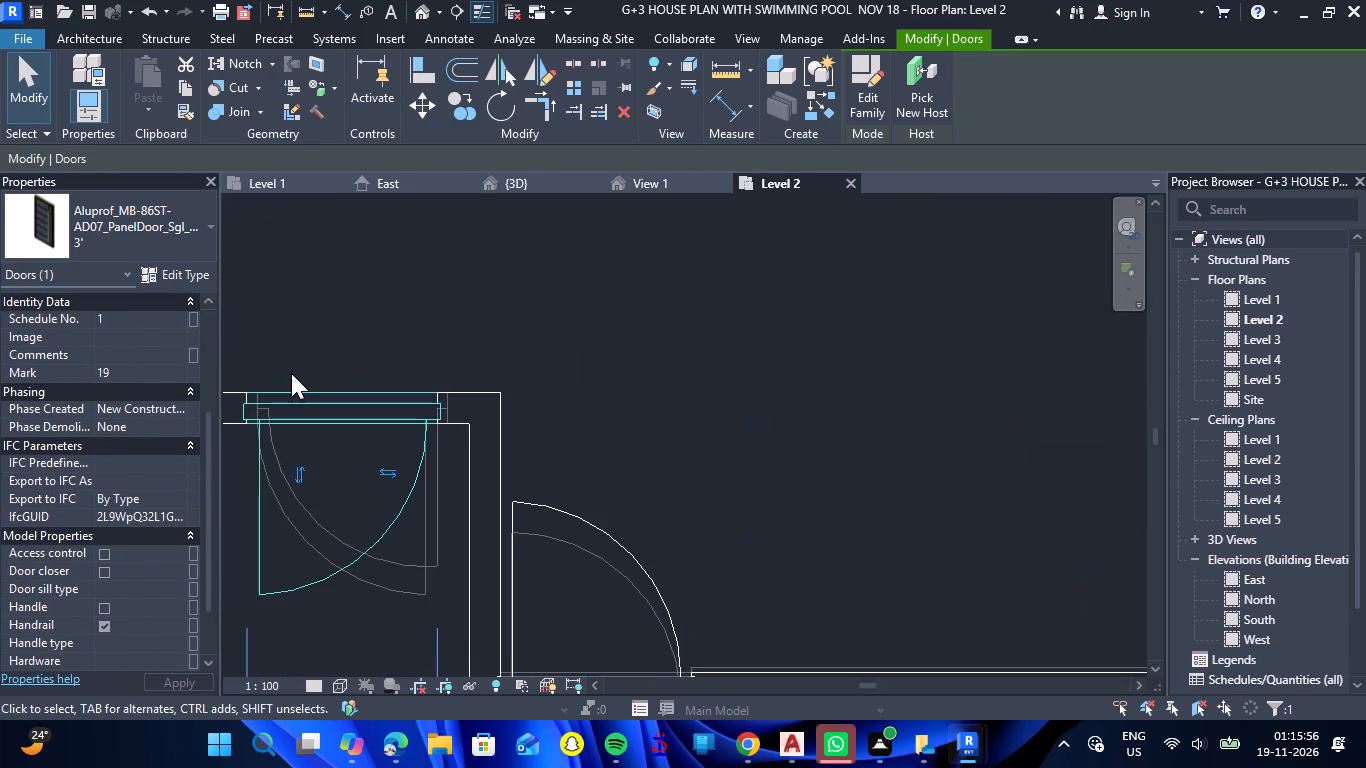
Flip the hinge side of the living-side bedroom's interior door to match the underlay, and nudge it toward the wall corner.
scroll(291, 373, "up", 2)
scroll(291, 373, "down", 7)
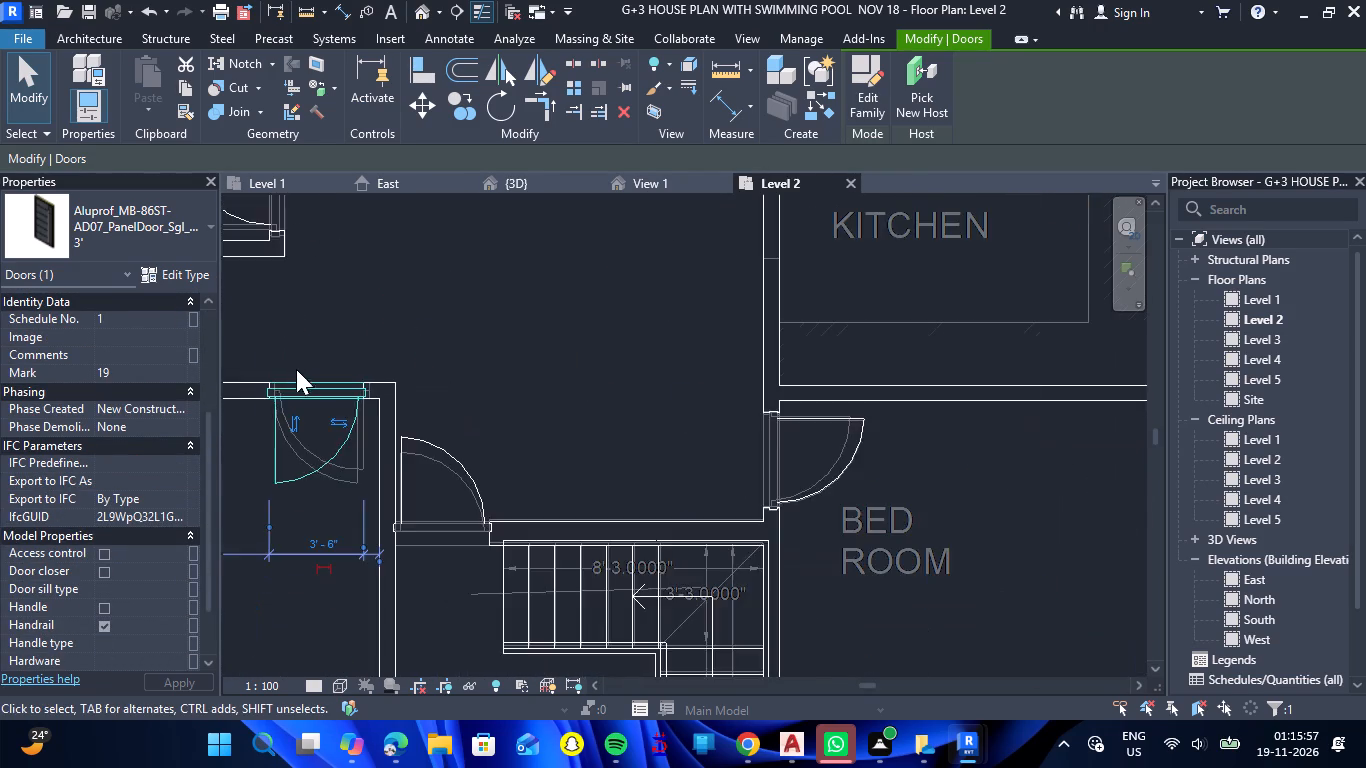
scroll(301, 365, "down", 6)
scroll(254, 261, "up", 11)
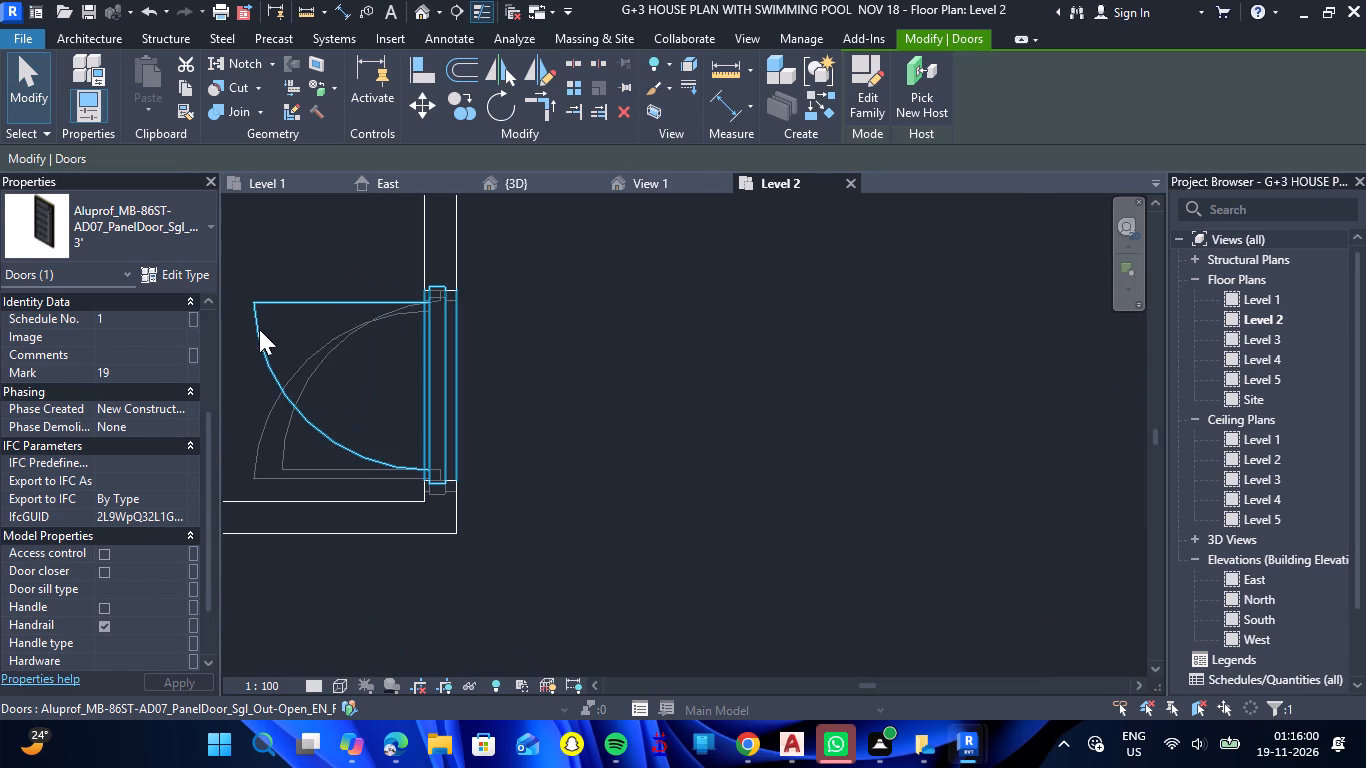
left_click(258, 329)
key("space")
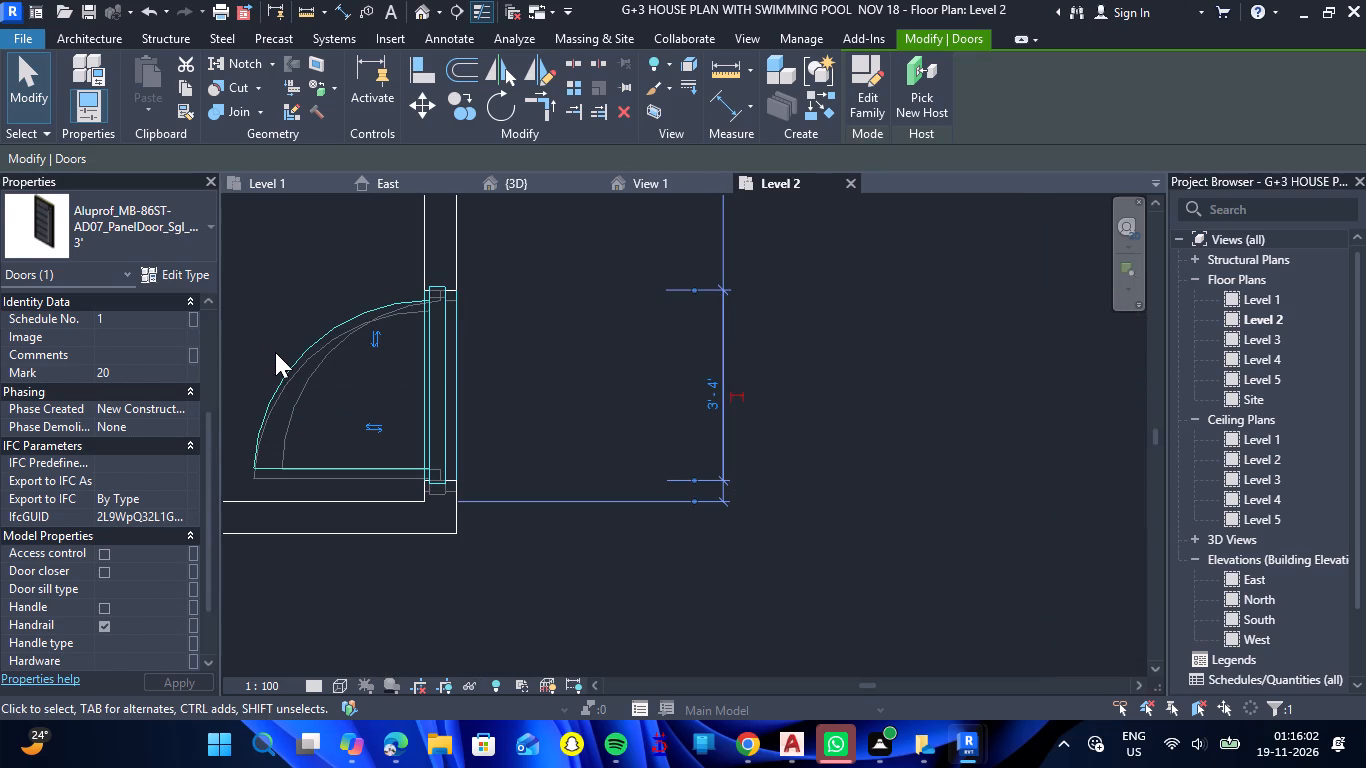
key("Down")
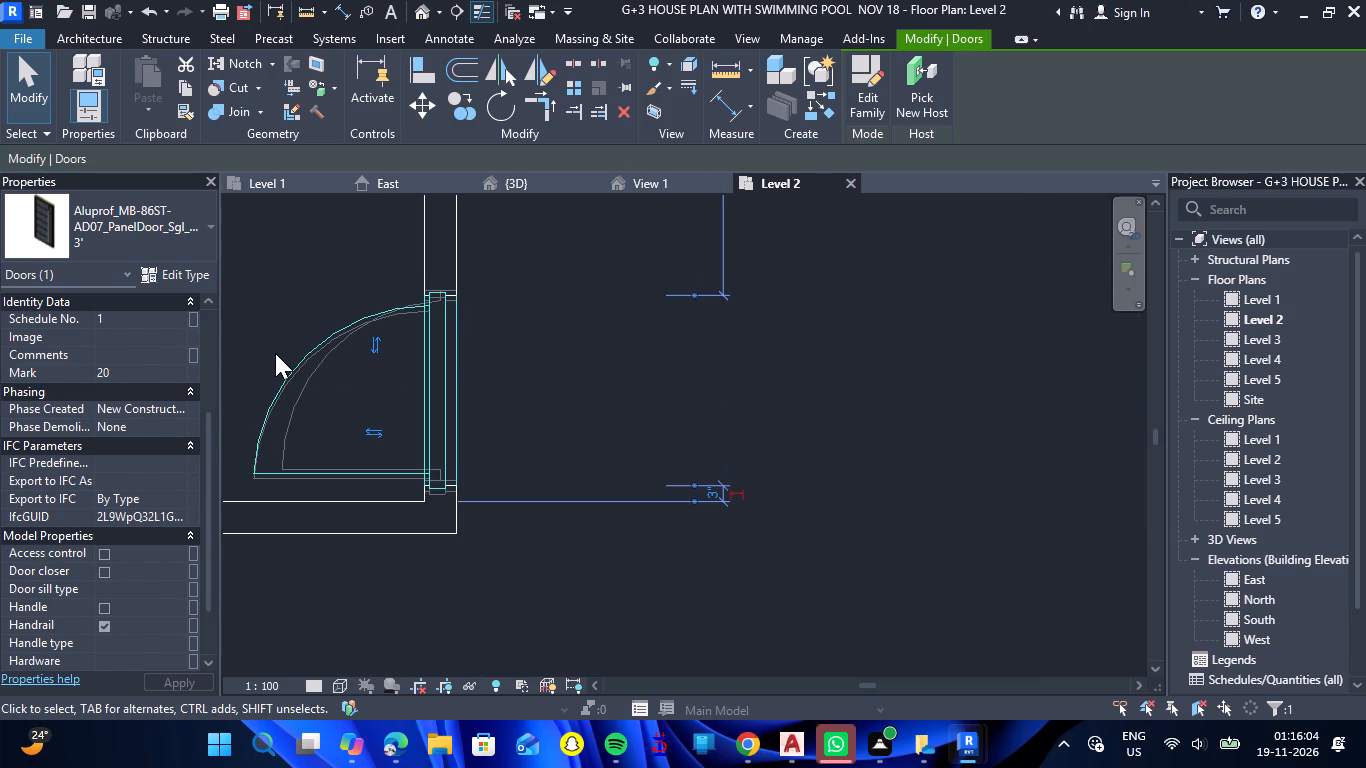
key("Escape")
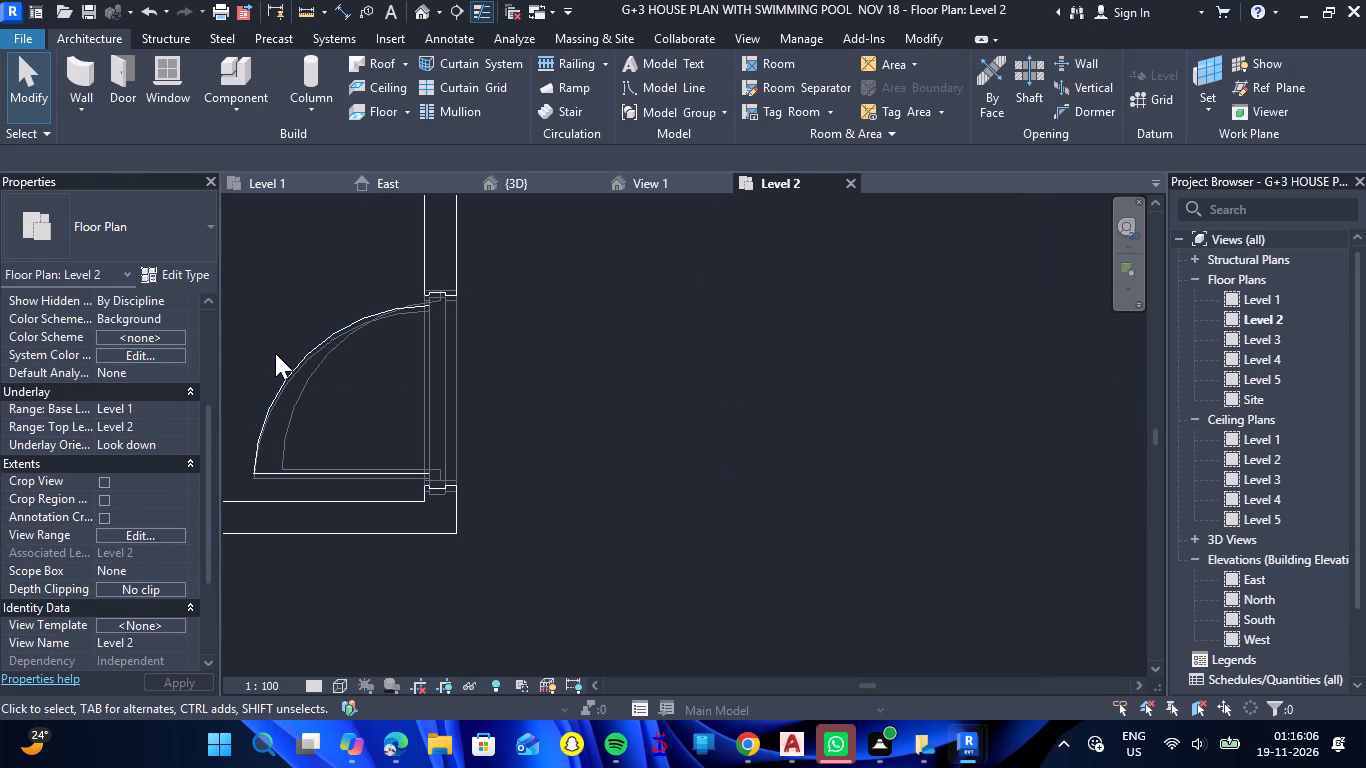
Flip the hinge side of the passage door of the Level 2 bedroom beside the staircase to match the underlay.
scroll(285, 369, "down", 14)
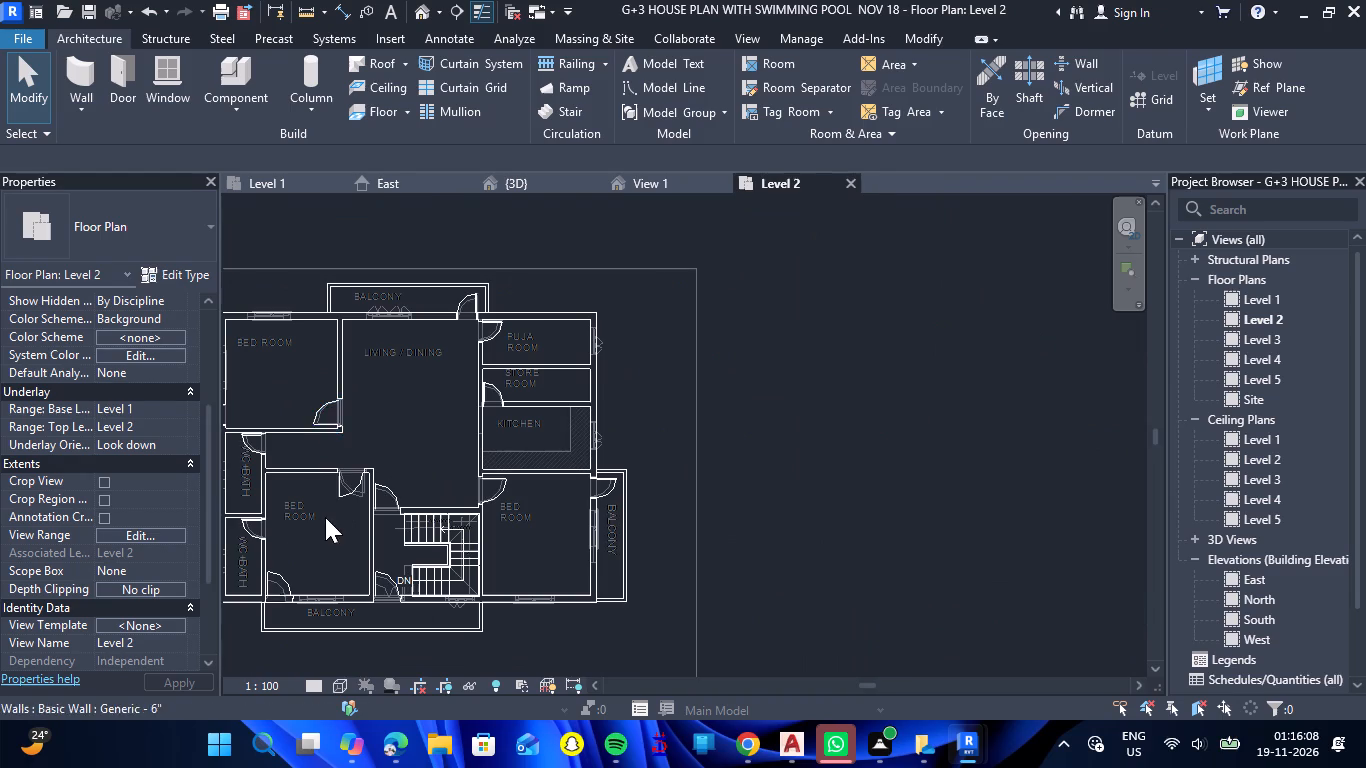
scroll(334, 509, "up", 8)
left_click(345, 469)
key("space")
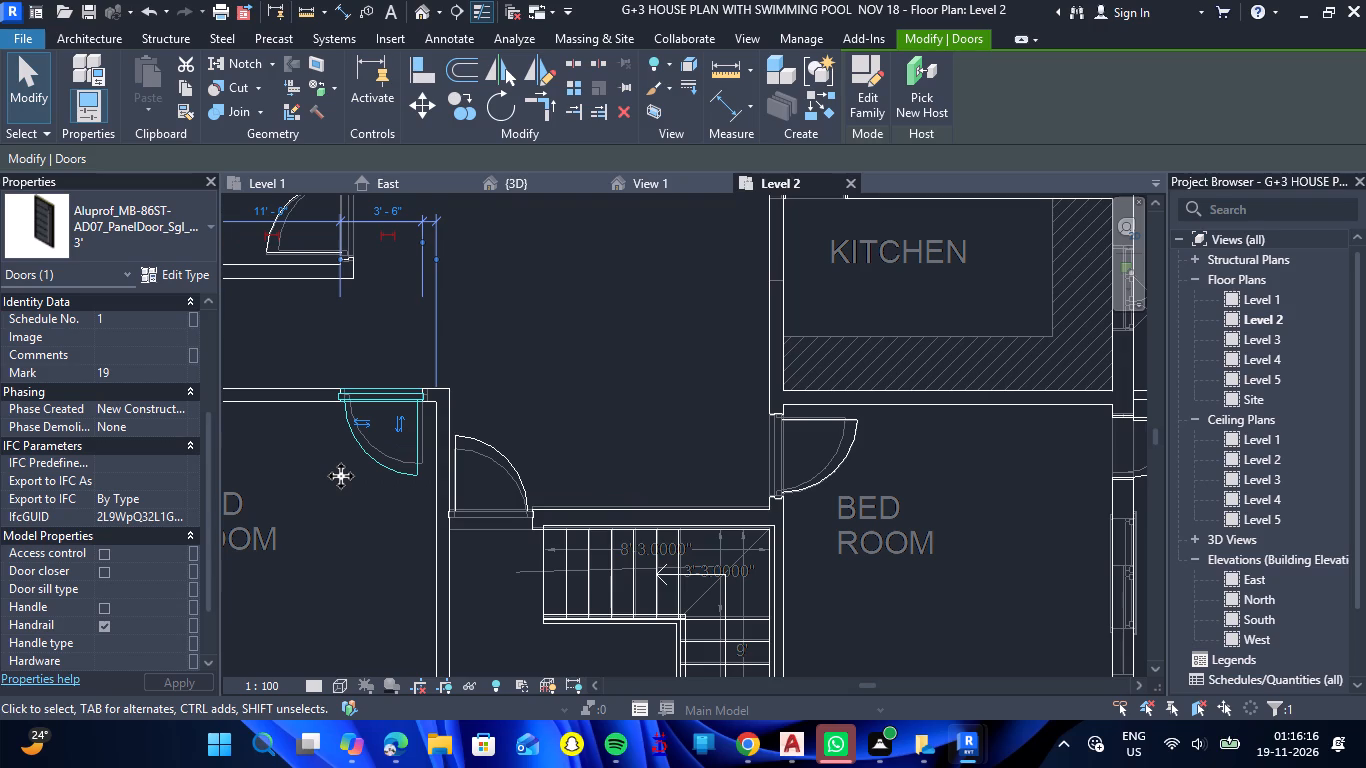
scroll(540, 465, "down", 4)
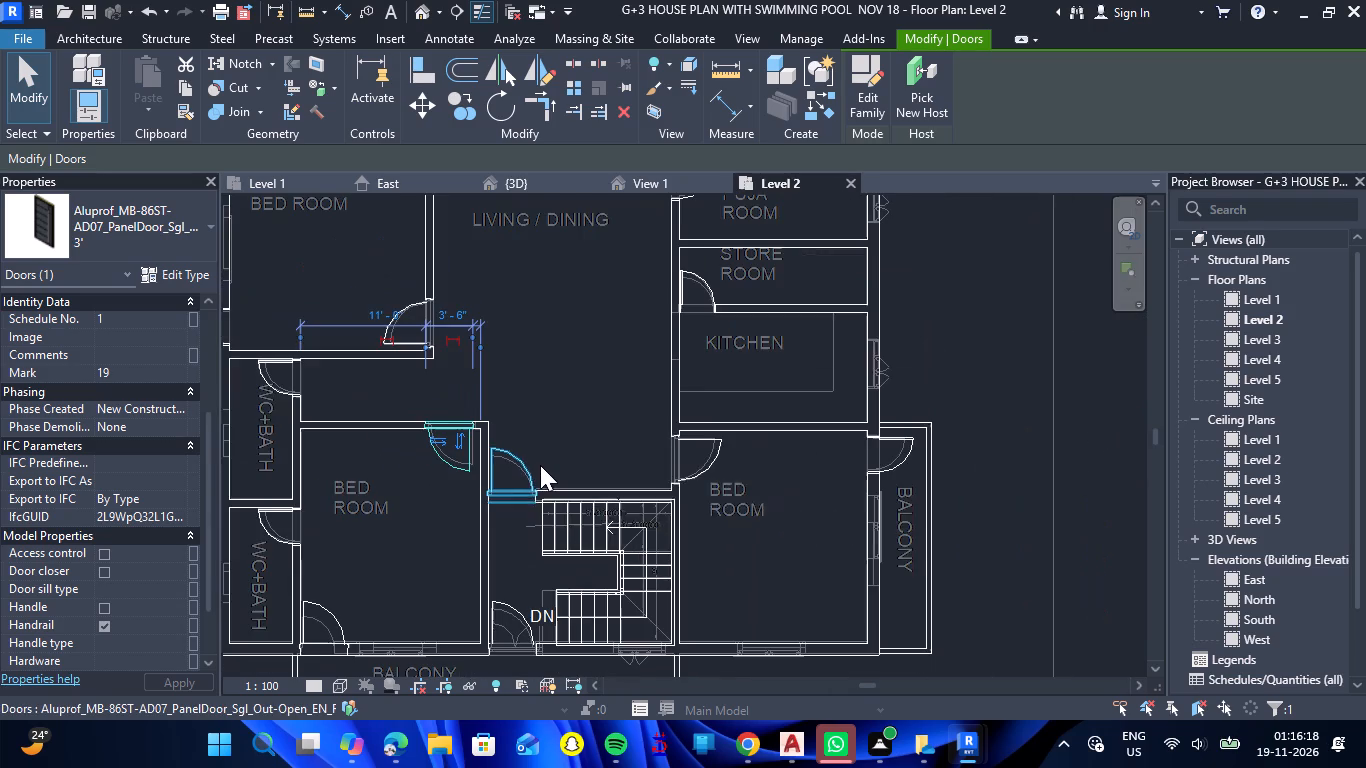
scroll(547, 465, "down", 1)
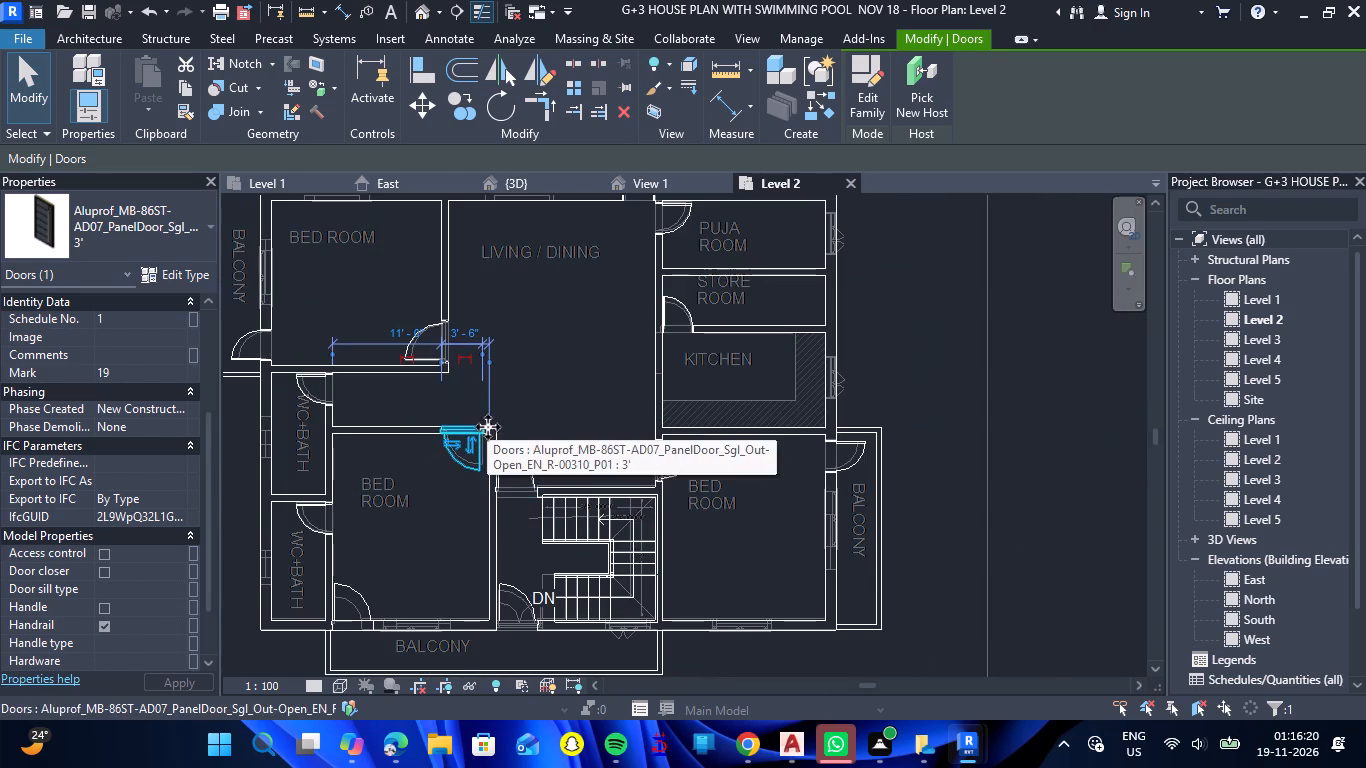
key("Escape")
In the 3D view, delete the Aluprof 3' panel door at the bathroom-side end of the upper front balcony.
left_click(518, 177)
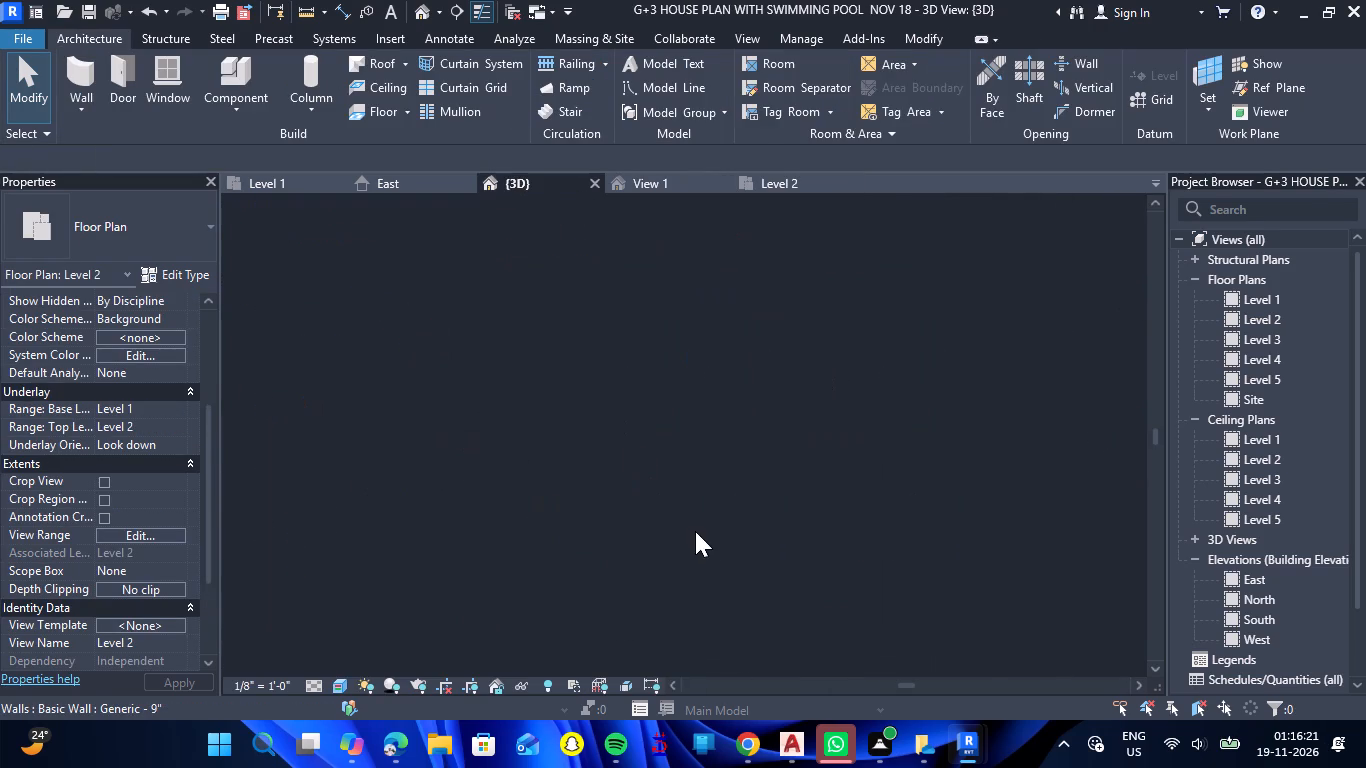
scroll(615, 578, "up", 6)
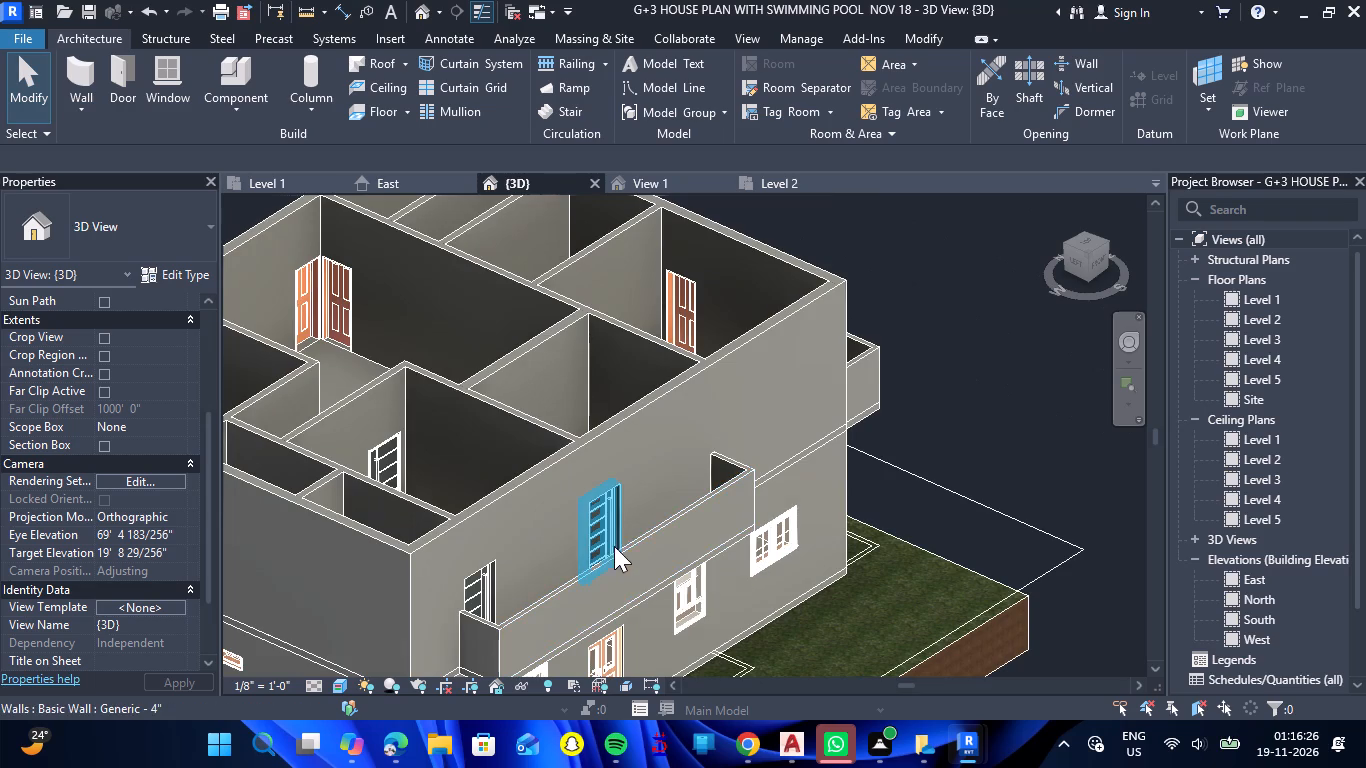
scroll(634, 507, "down", 5)
scroll(552, 583, "up", 6)
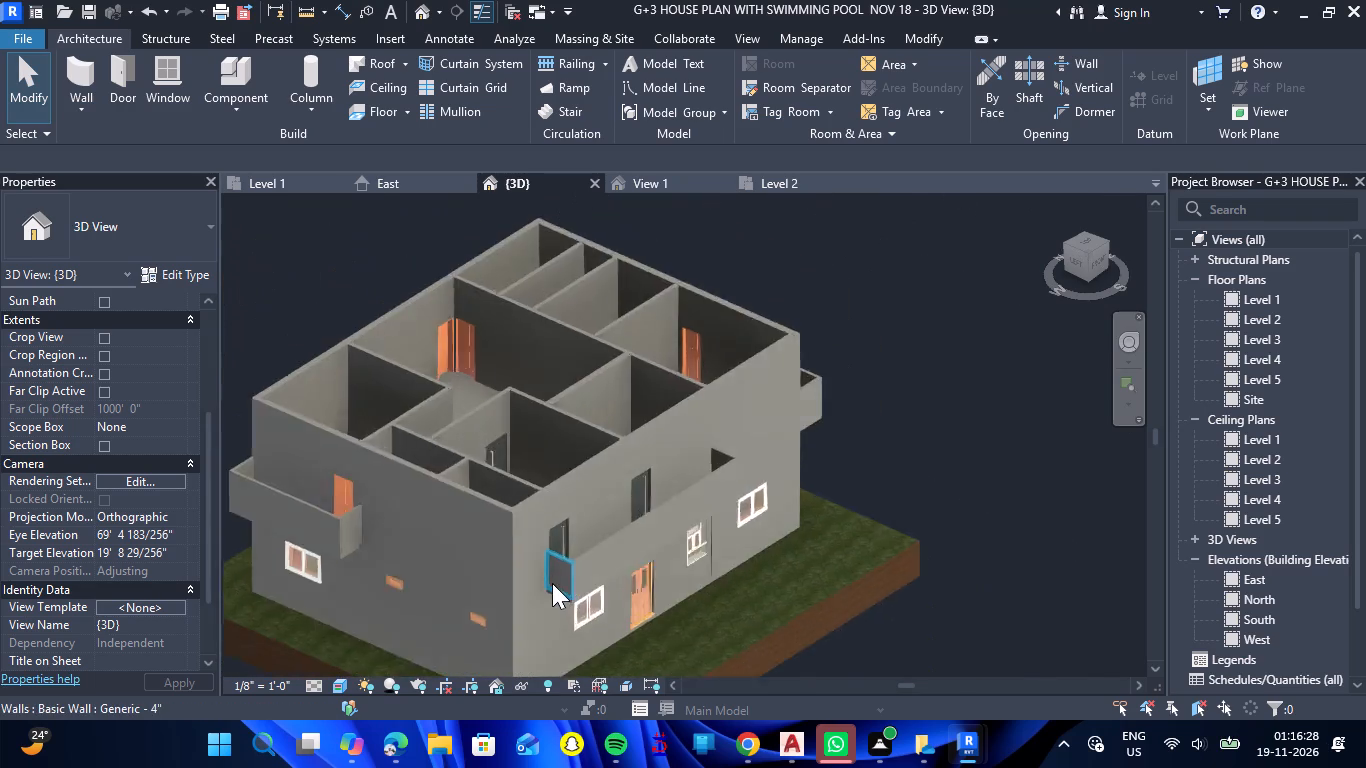
scroll(552, 583, "up", 2)
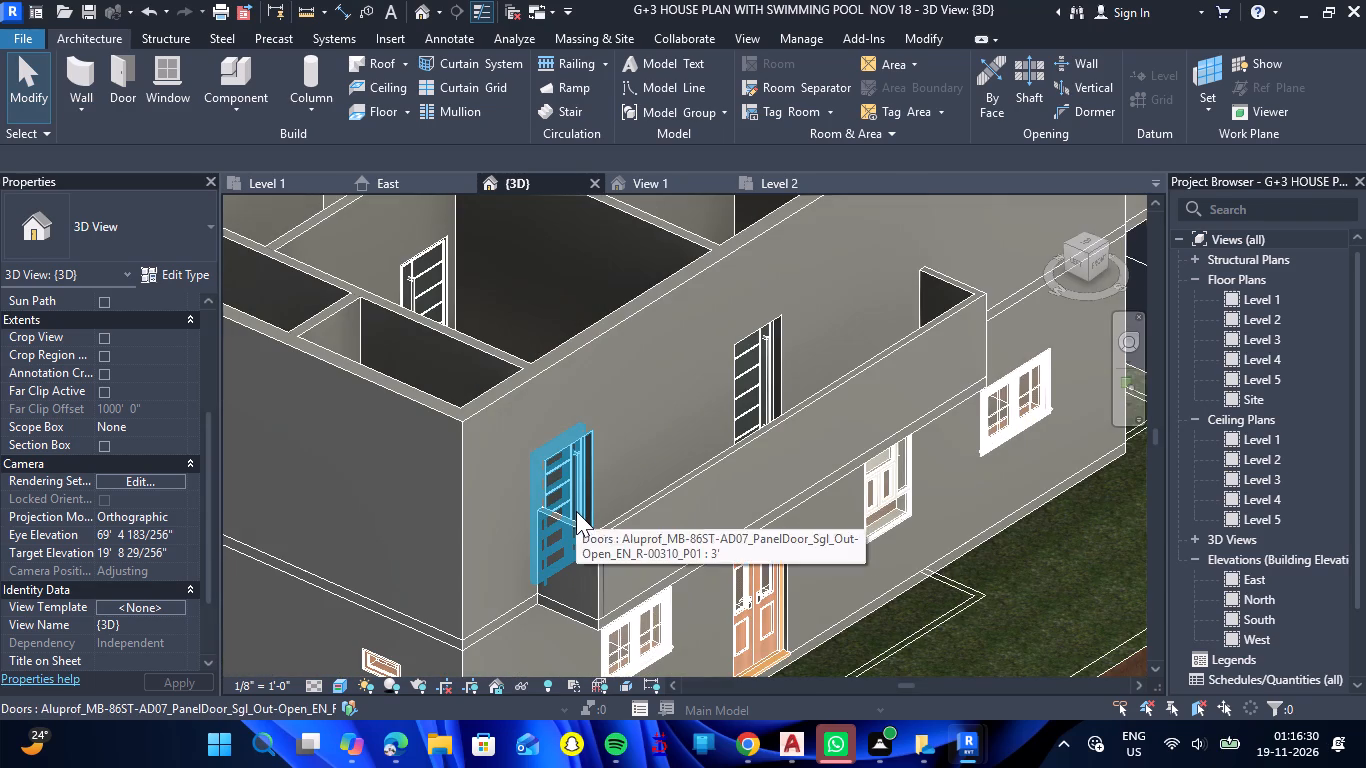
left_click(566, 493)
key("Delete")
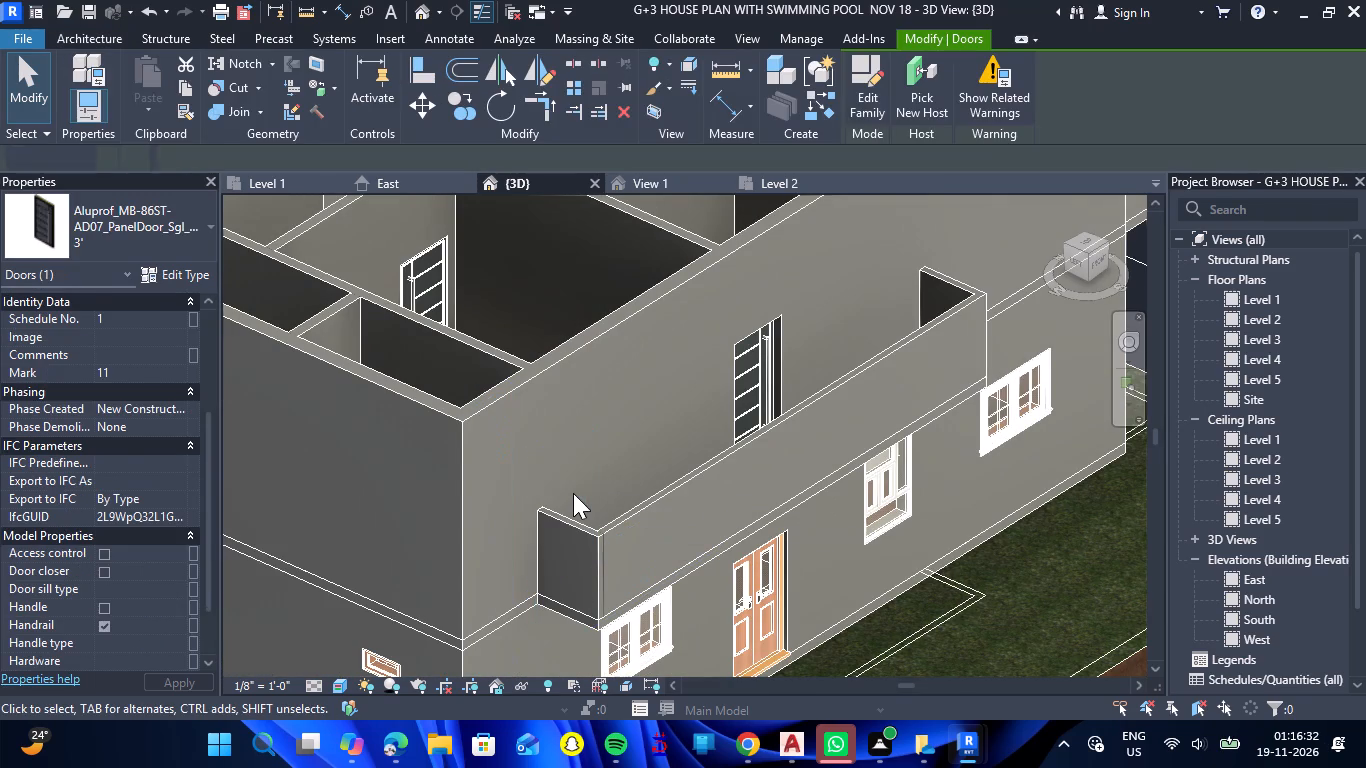
Close the View 1 window of the M_Window-Awning-Double-Horizontal family.
left_click(677, 177)
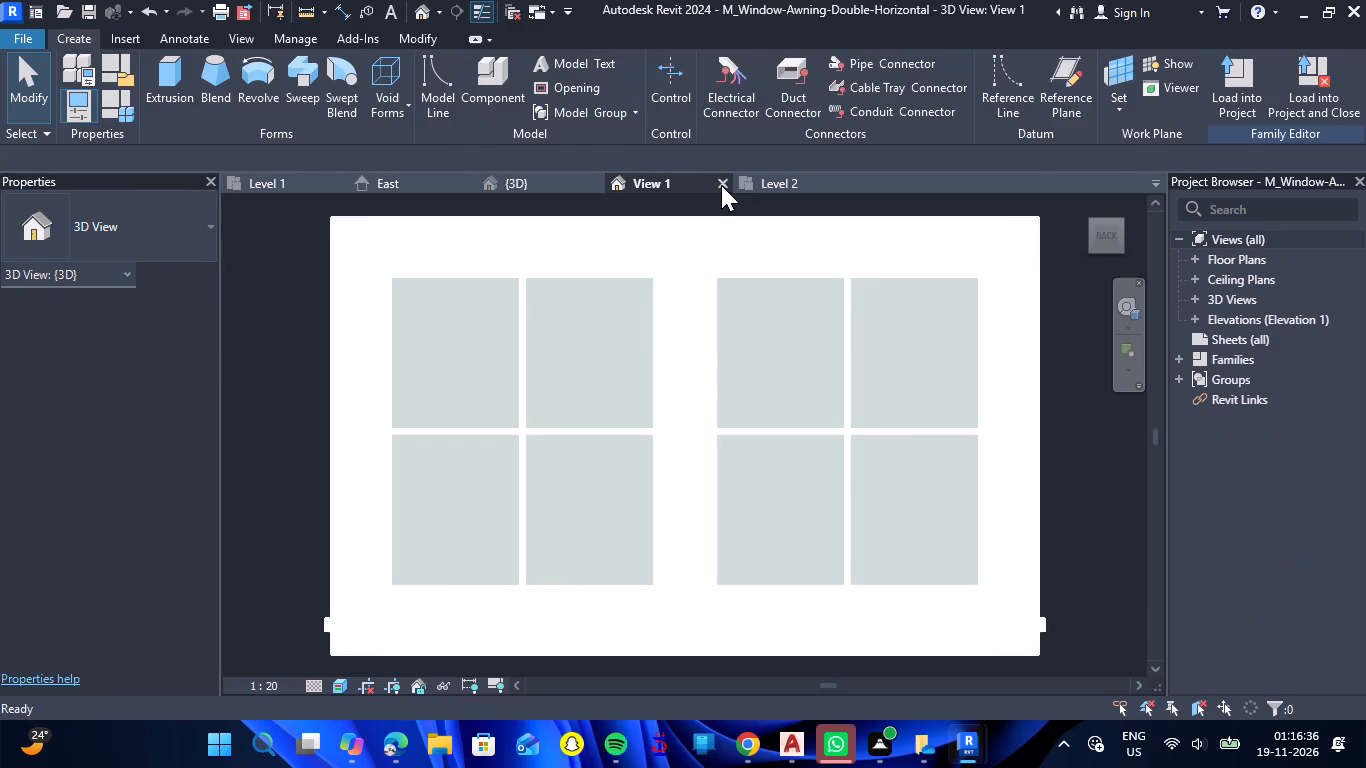
left_click(844, 207)
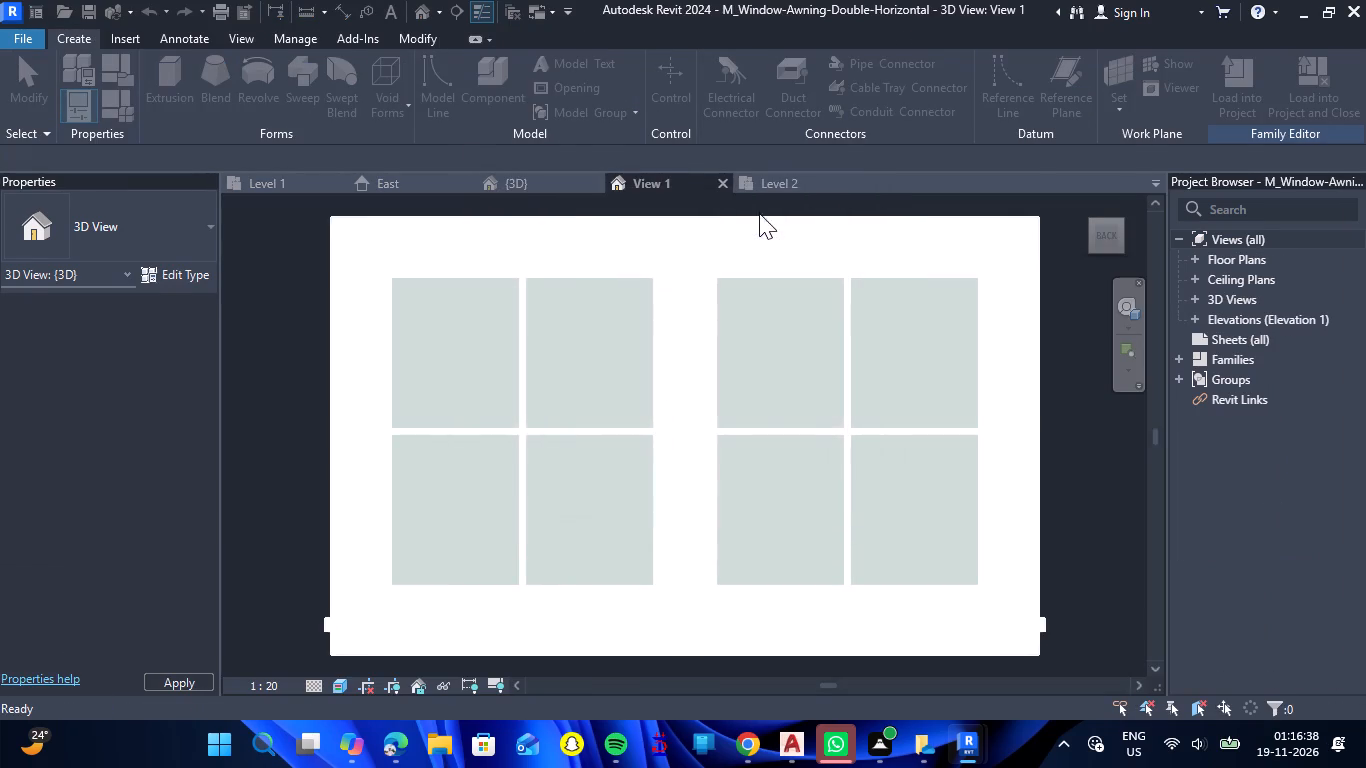
left_click(726, 186)
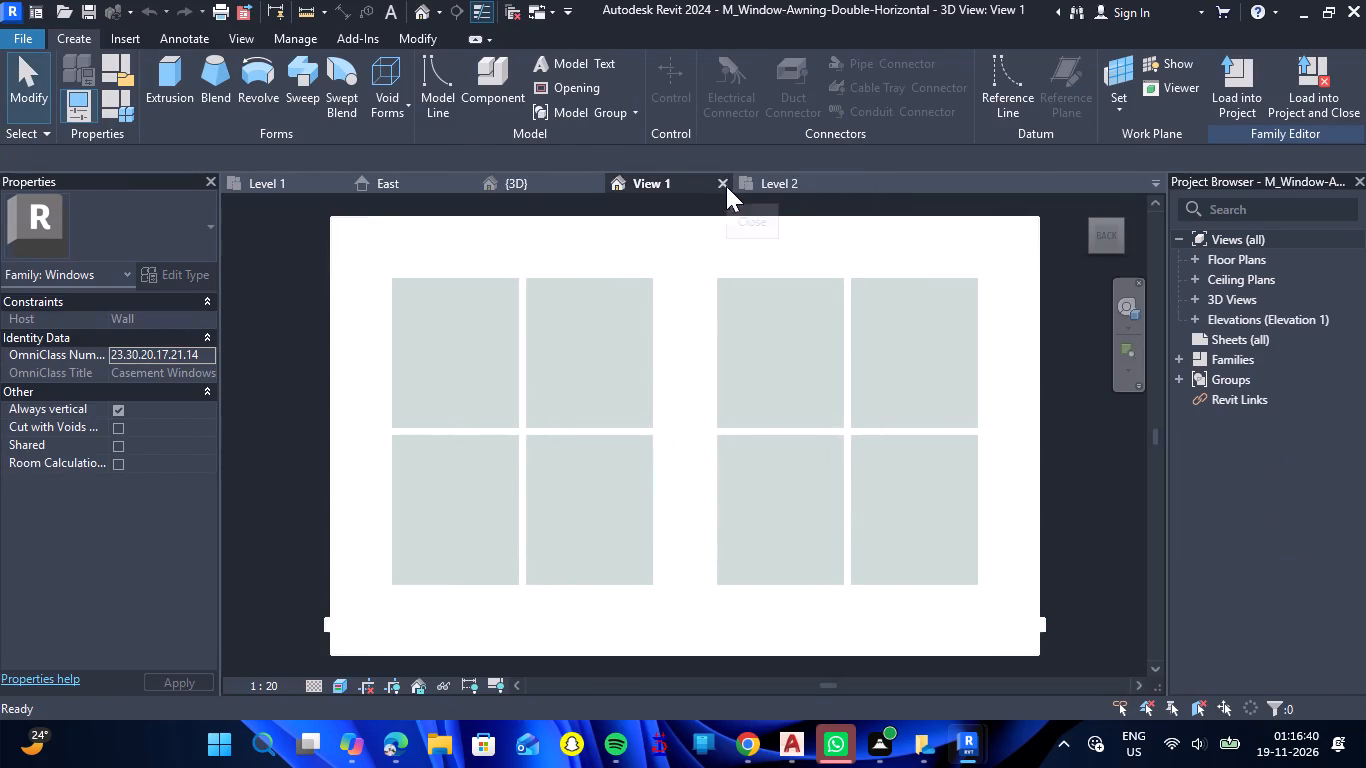
left_click(736, 382)
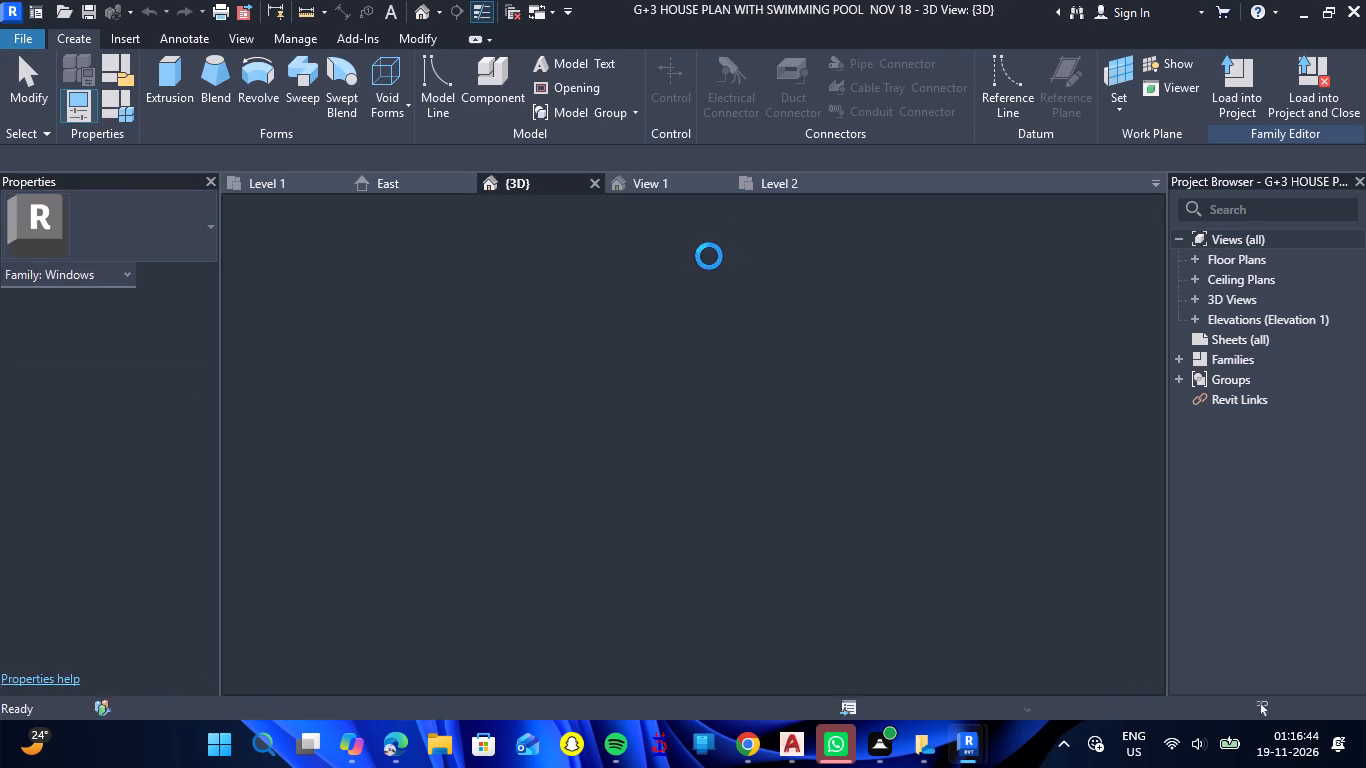
On Level 2, place an M_Door-Interior-Single-4_Panel-Wood 2'2" door in the bedroom's front balcony wall, over the underlay door near the bathroom corner.
left_click(648, 184)
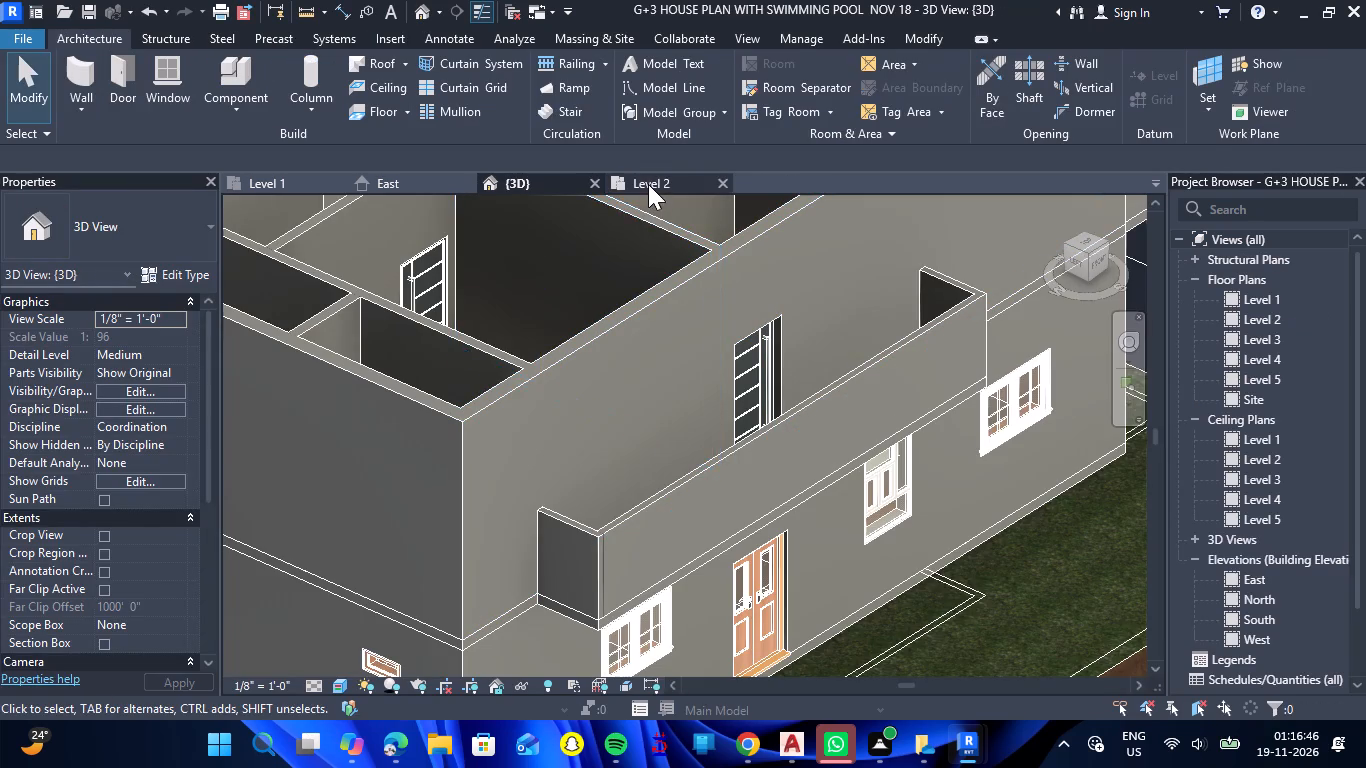
scroll(460, 434, "down", 2)
scroll(366, 592, "up", 2)
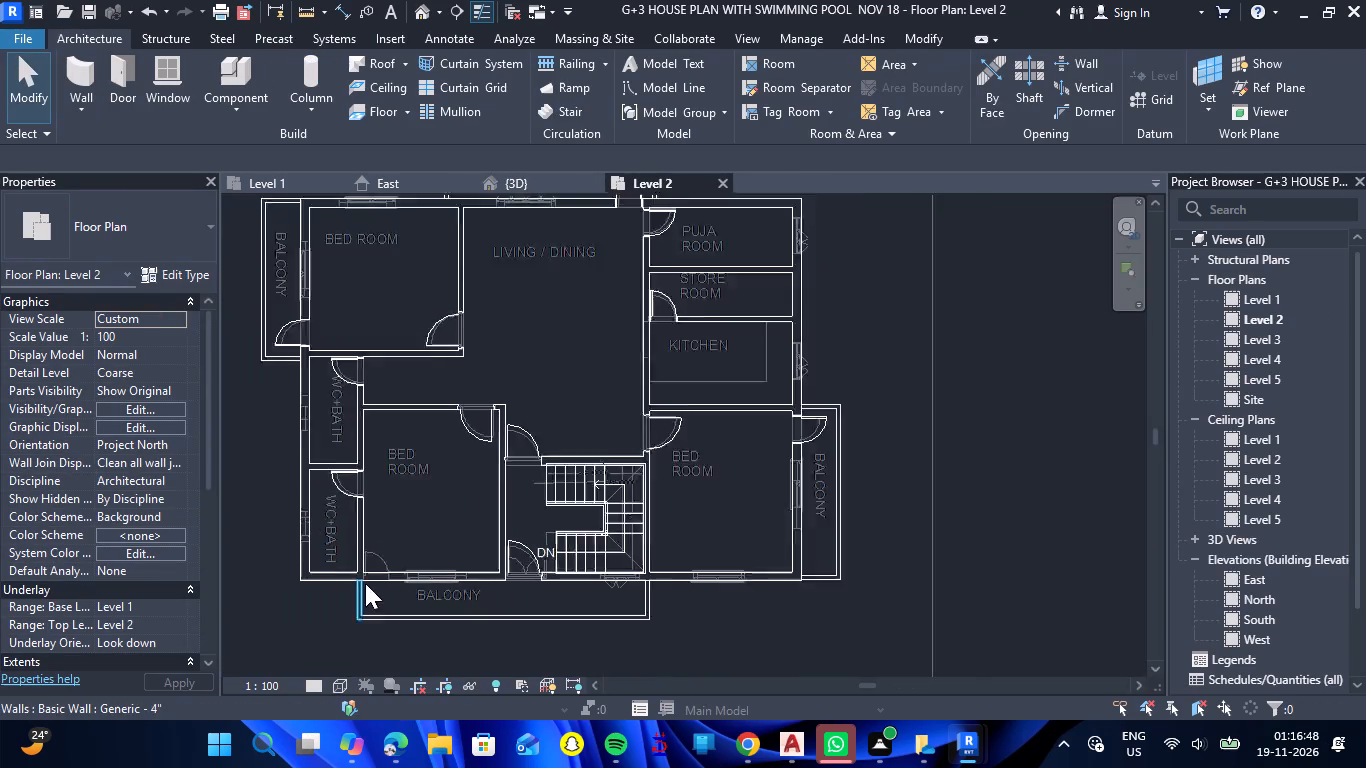
scroll(365, 583, "up", 8)
left_click(123, 92)
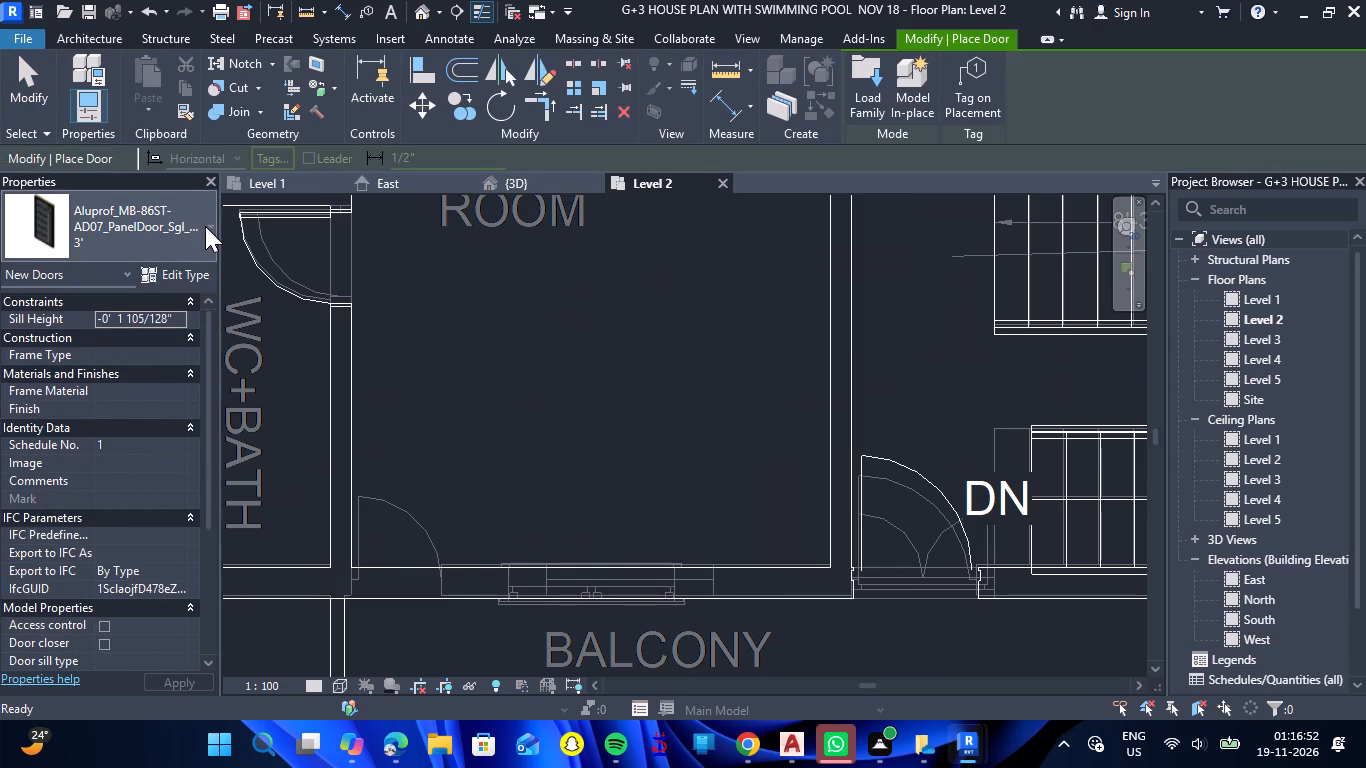
left_click(205, 226)
scroll(109, 410, "up", 1)
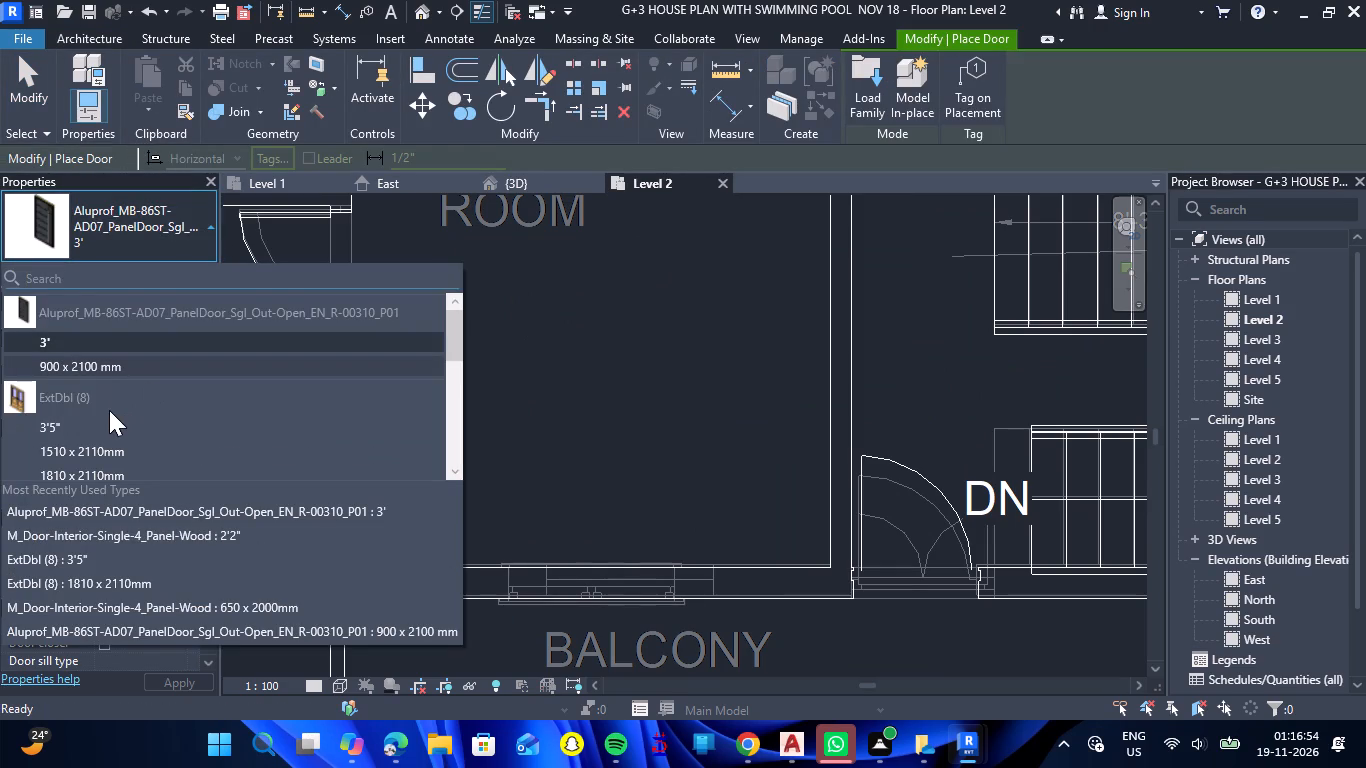
scroll(108, 402, "down", 3)
scroll(101, 359, "up", 1)
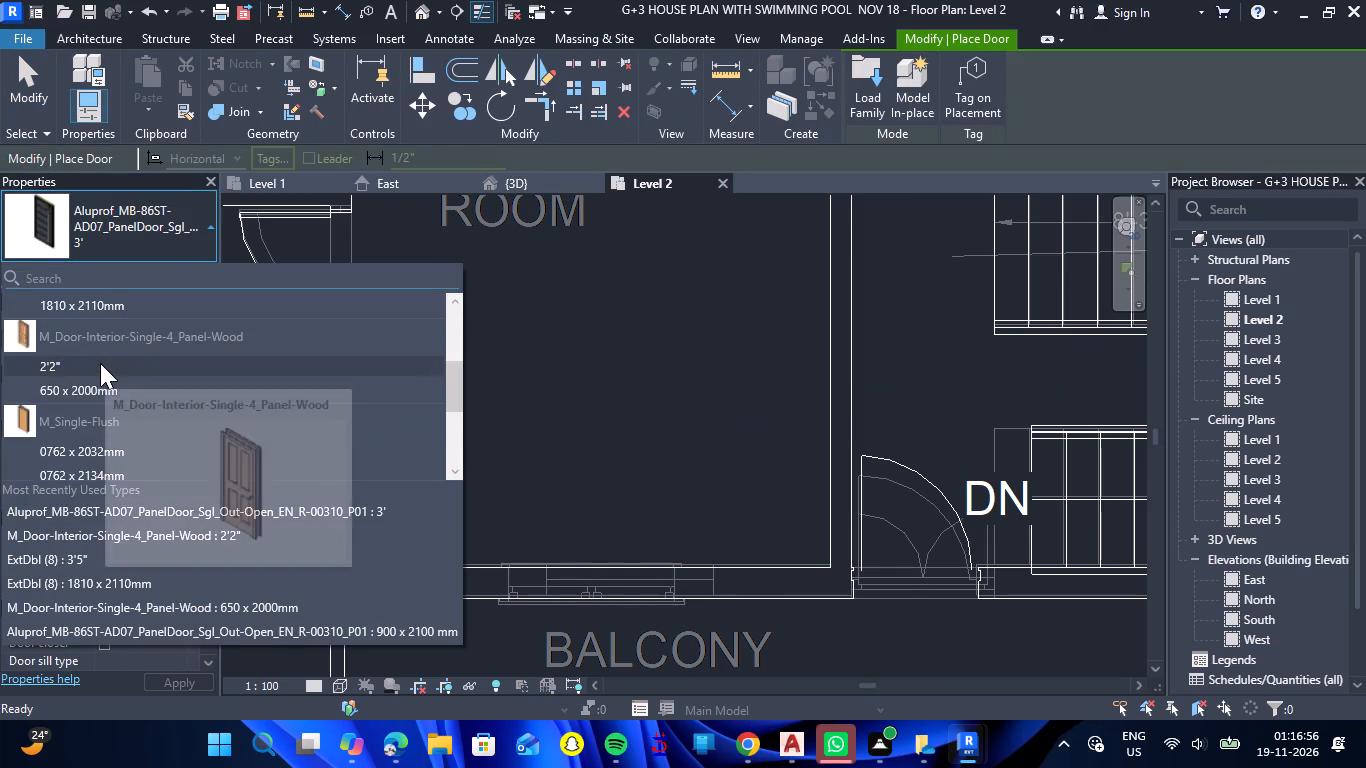
left_click(99, 363)
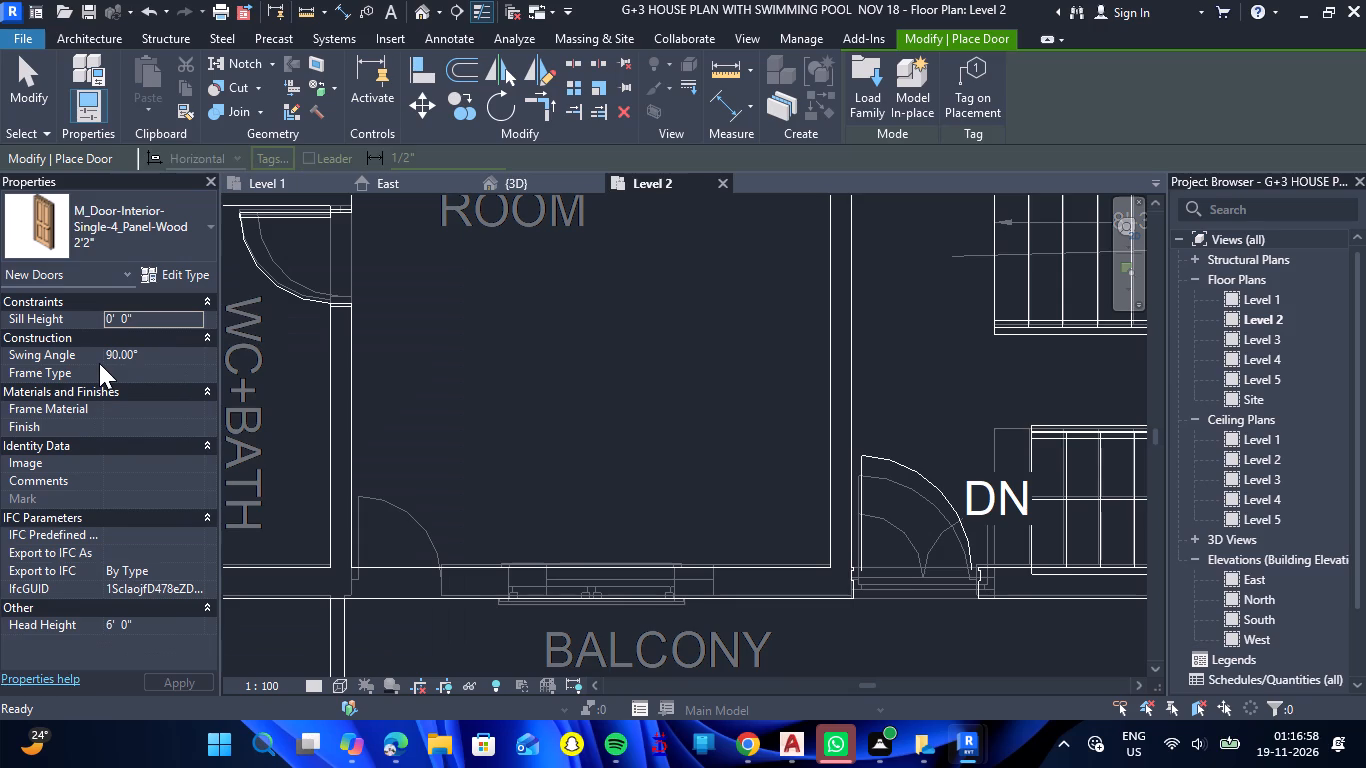
scroll(393, 616, "up", 5)
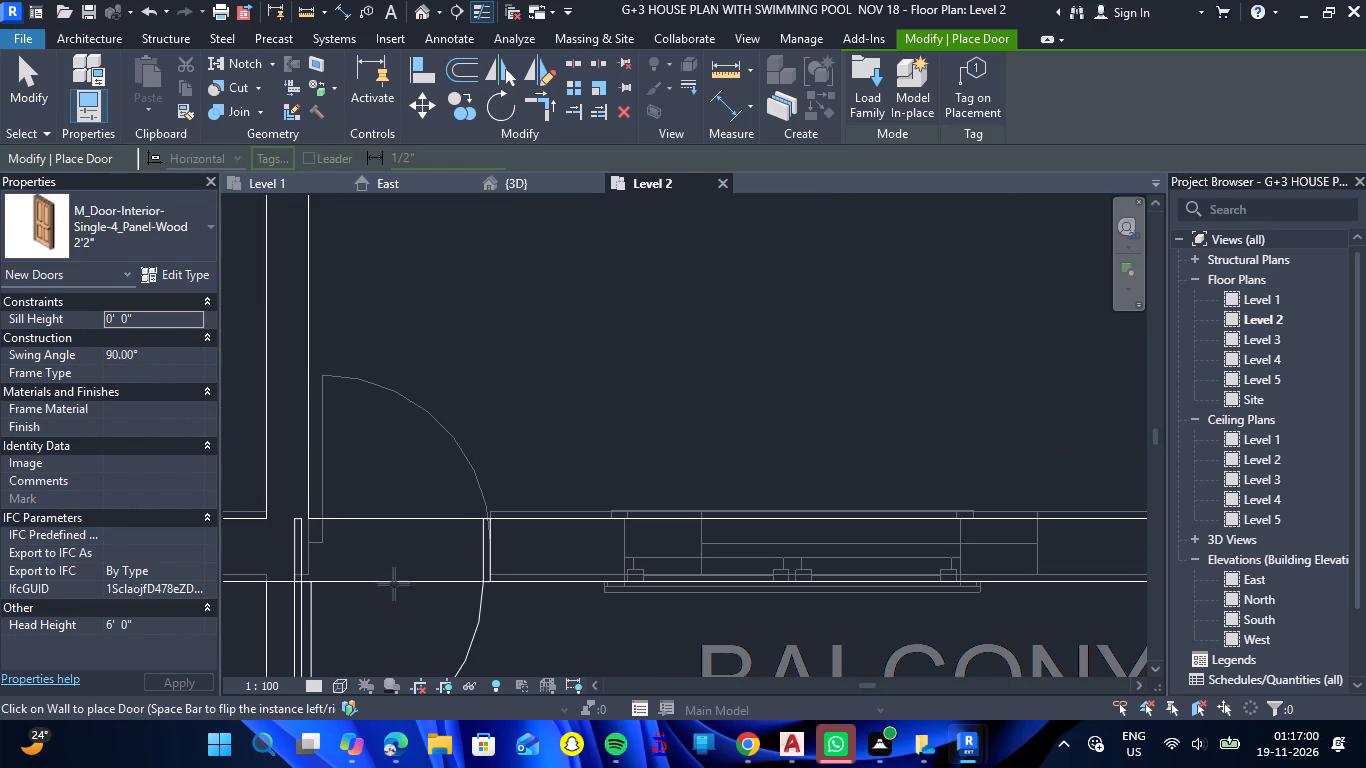
left_click(400, 580)
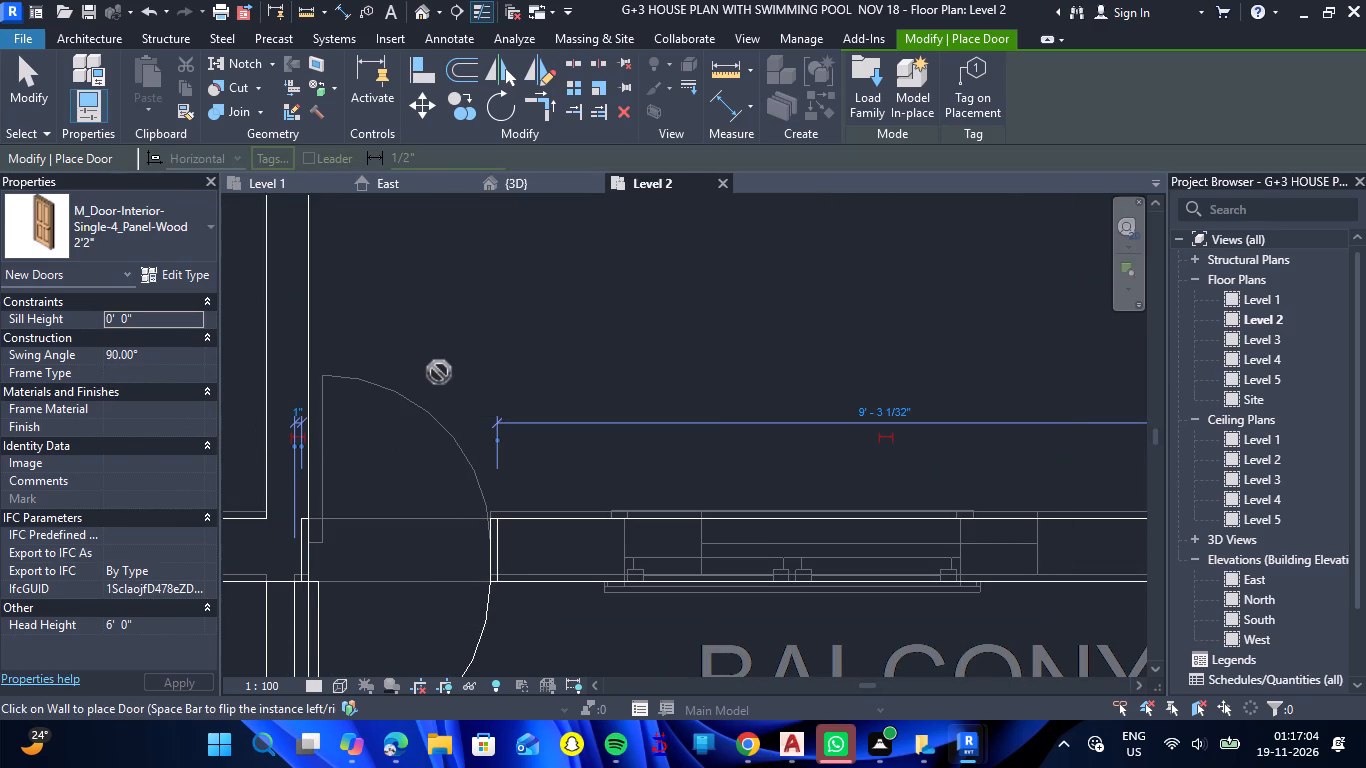
key("Escape")
key("Escape")
Flip the new front balcony door so that it swings into the bedroom with its hinge side matching the underlay.
left_click(475, 625)
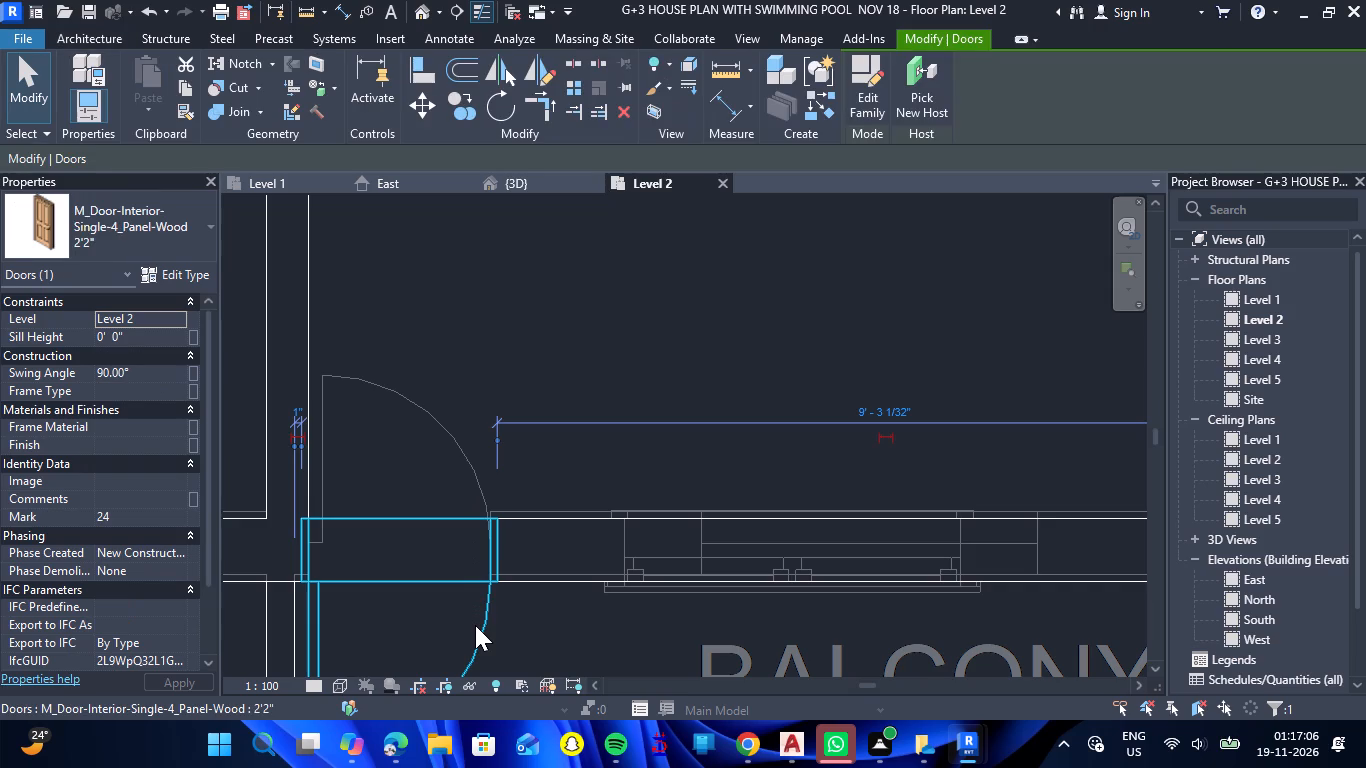
key("space")
key("space")
key("space")
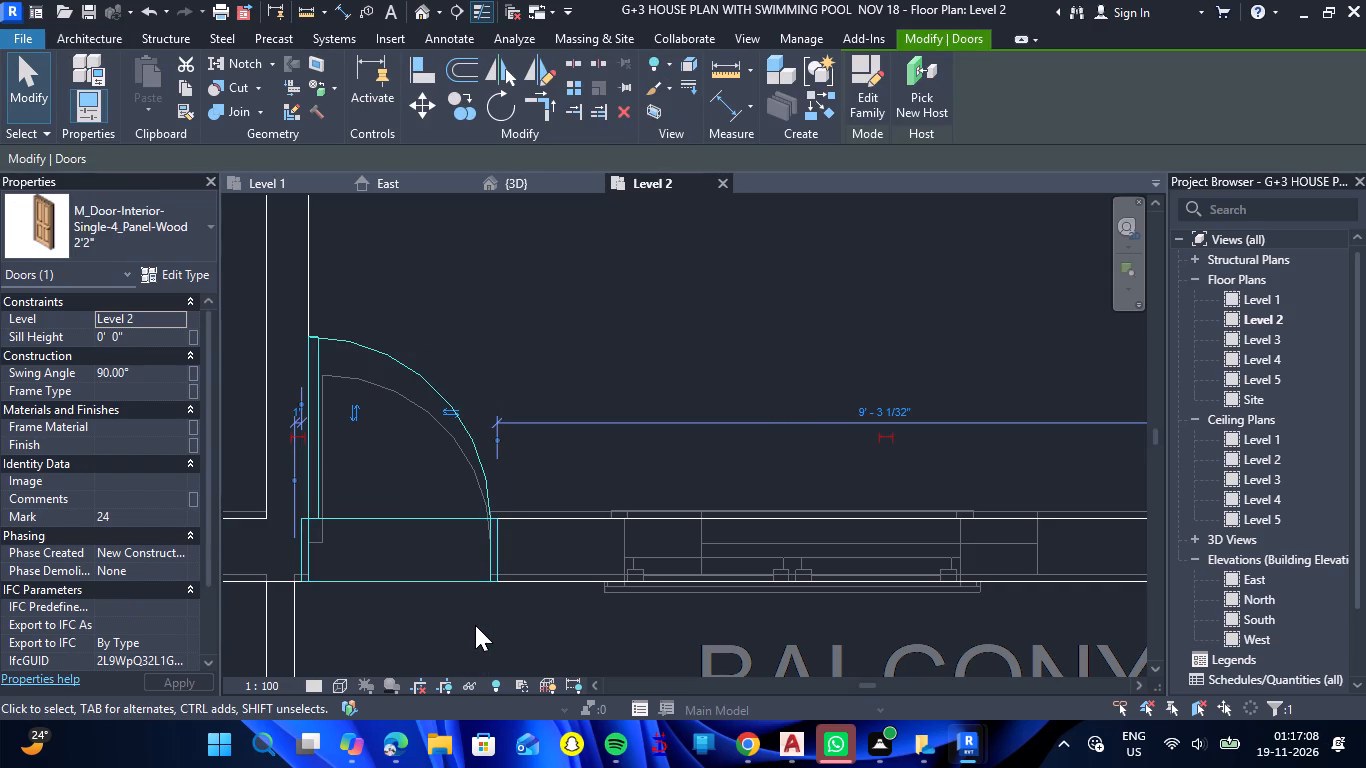
Examine the front facade in 3D, checking the upper balcony doors, the balcony parapet wall and the ground-floor openings.
left_click(532, 182)
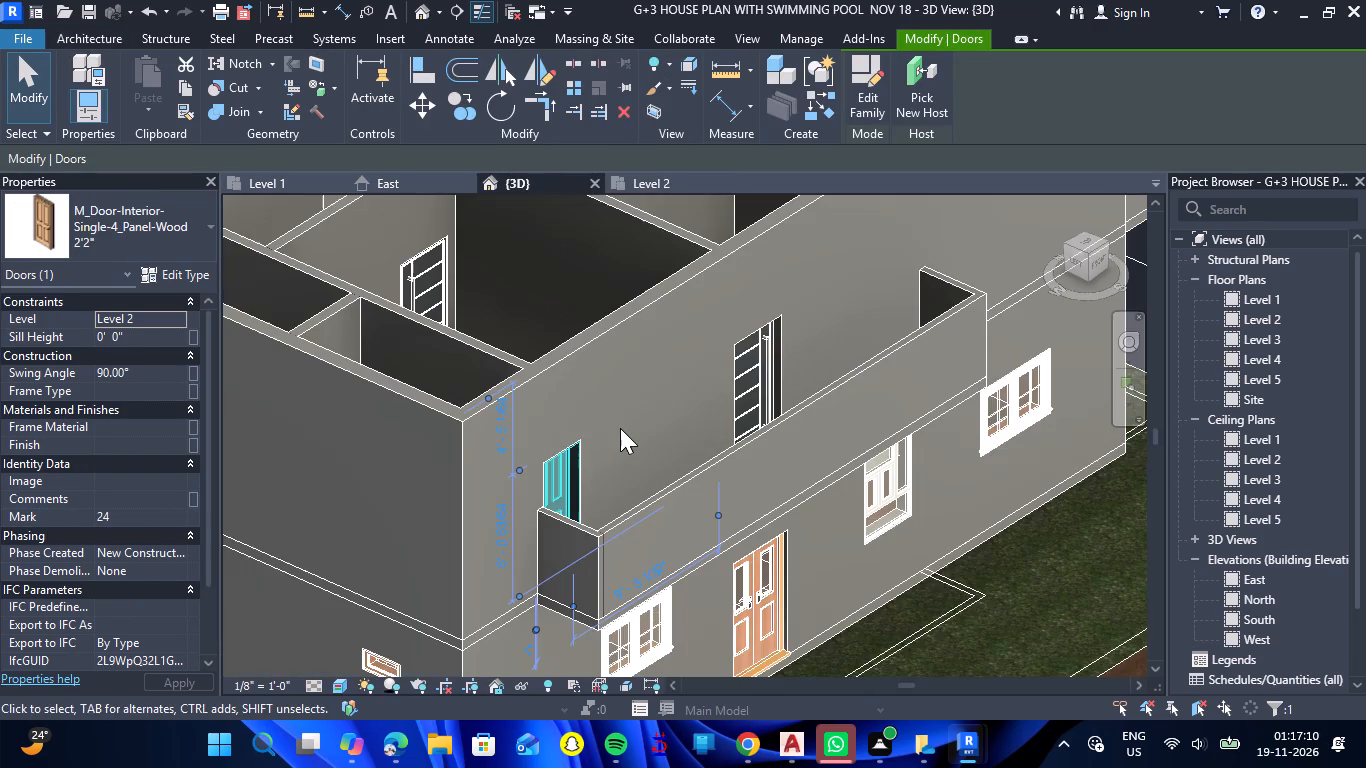
scroll(618, 428, "down", 1)
key("Escape")
scroll(622, 428, "down", 2)
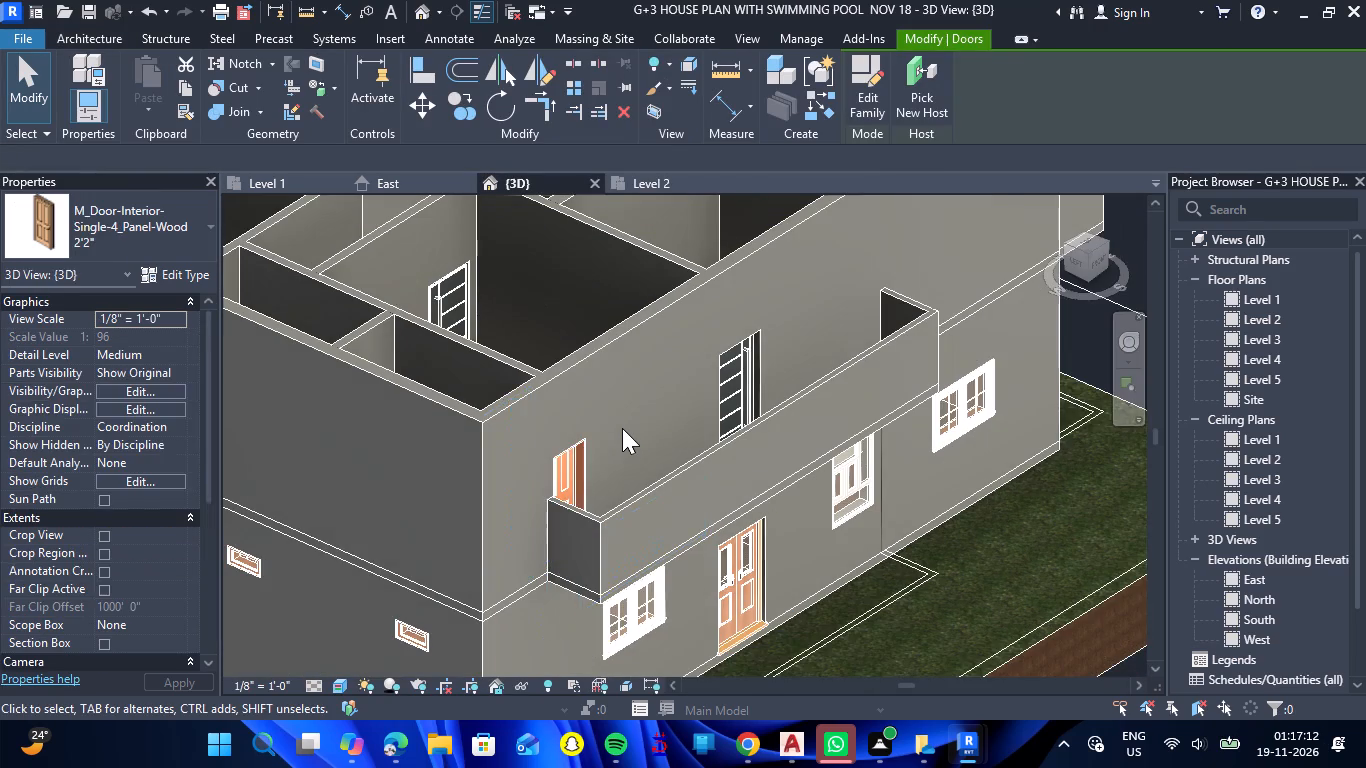
scroll(622, 428, "down", 4)
scroll(766, 374, "up", 6)
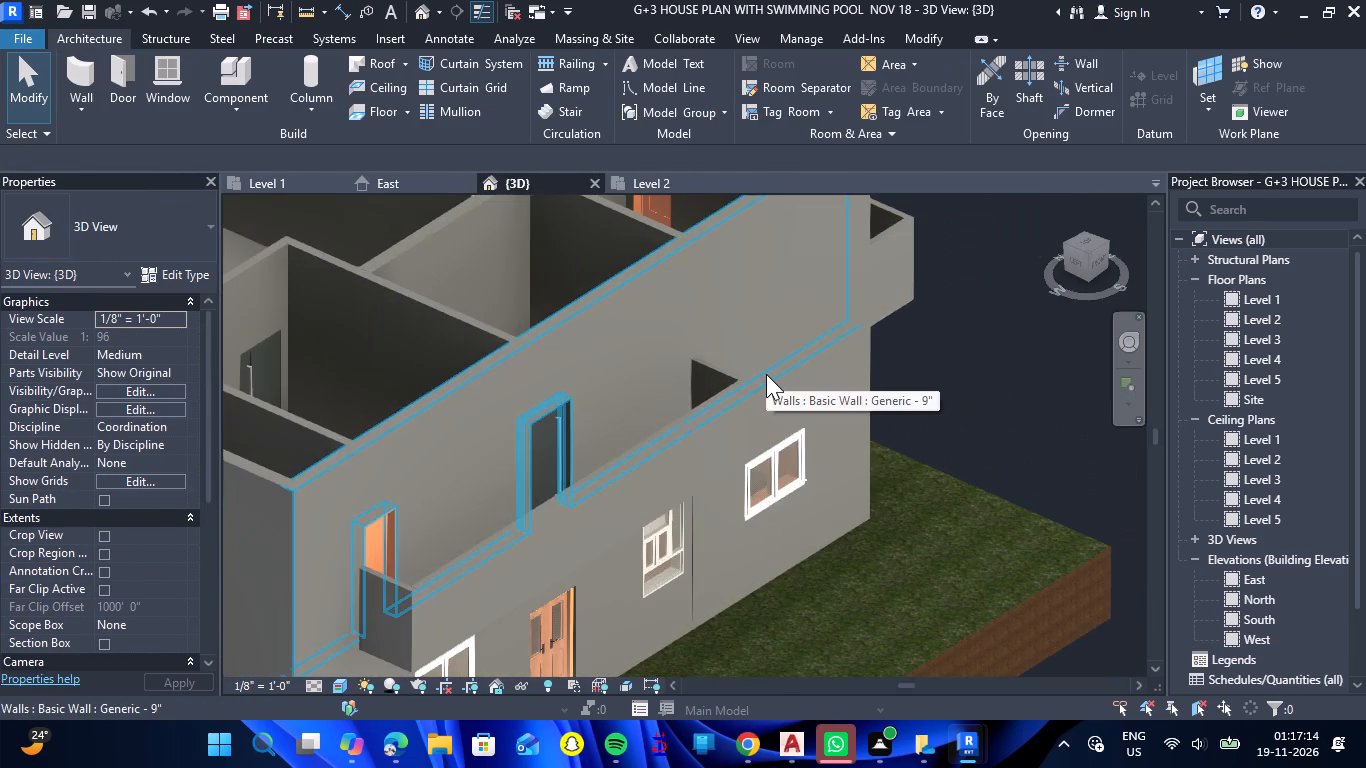
scroll(753, 381, "down", 3)
left_click(1007, 410)
right_click(1007, 410)
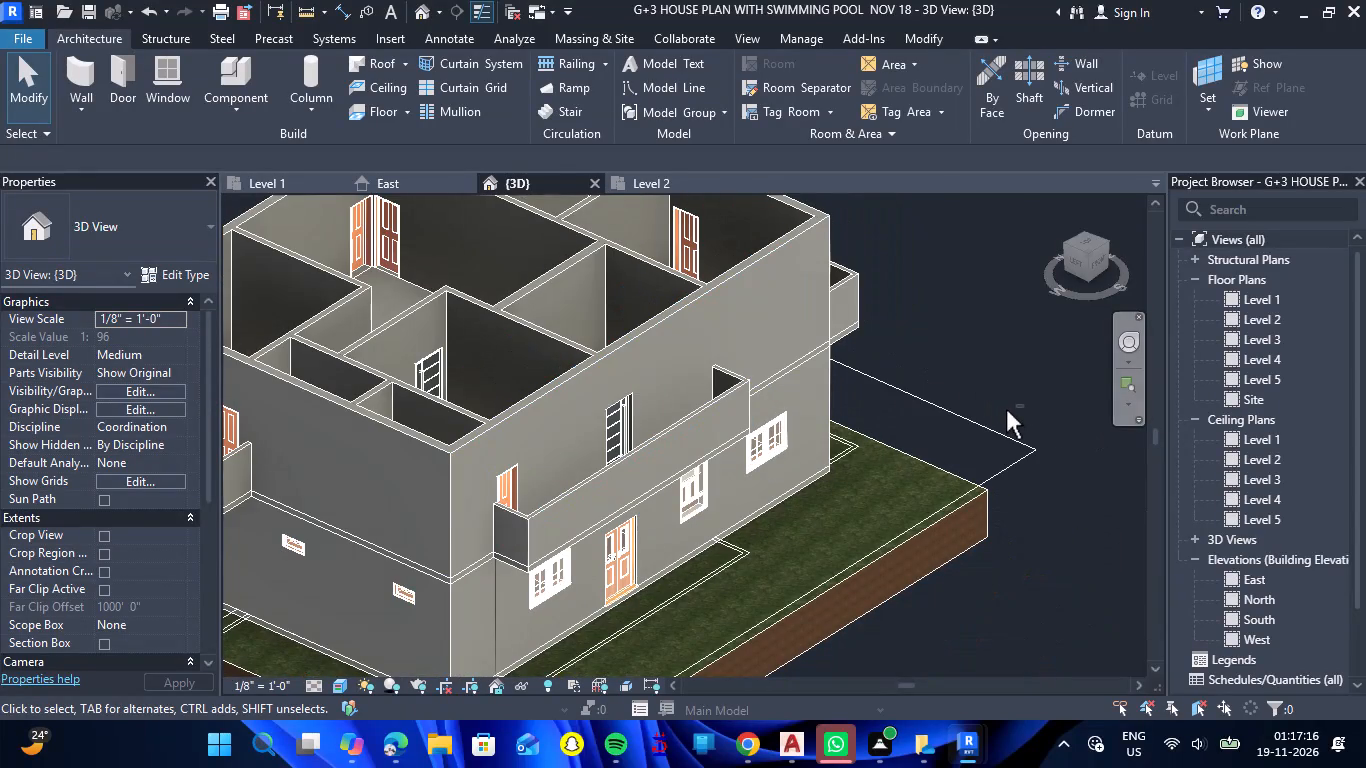
left_click_drag(1023, 397, 878, 460, "shift")
right_click_drag(1023, 397, 878, 460, "shift")
scroll(952, 462, "down", 5)
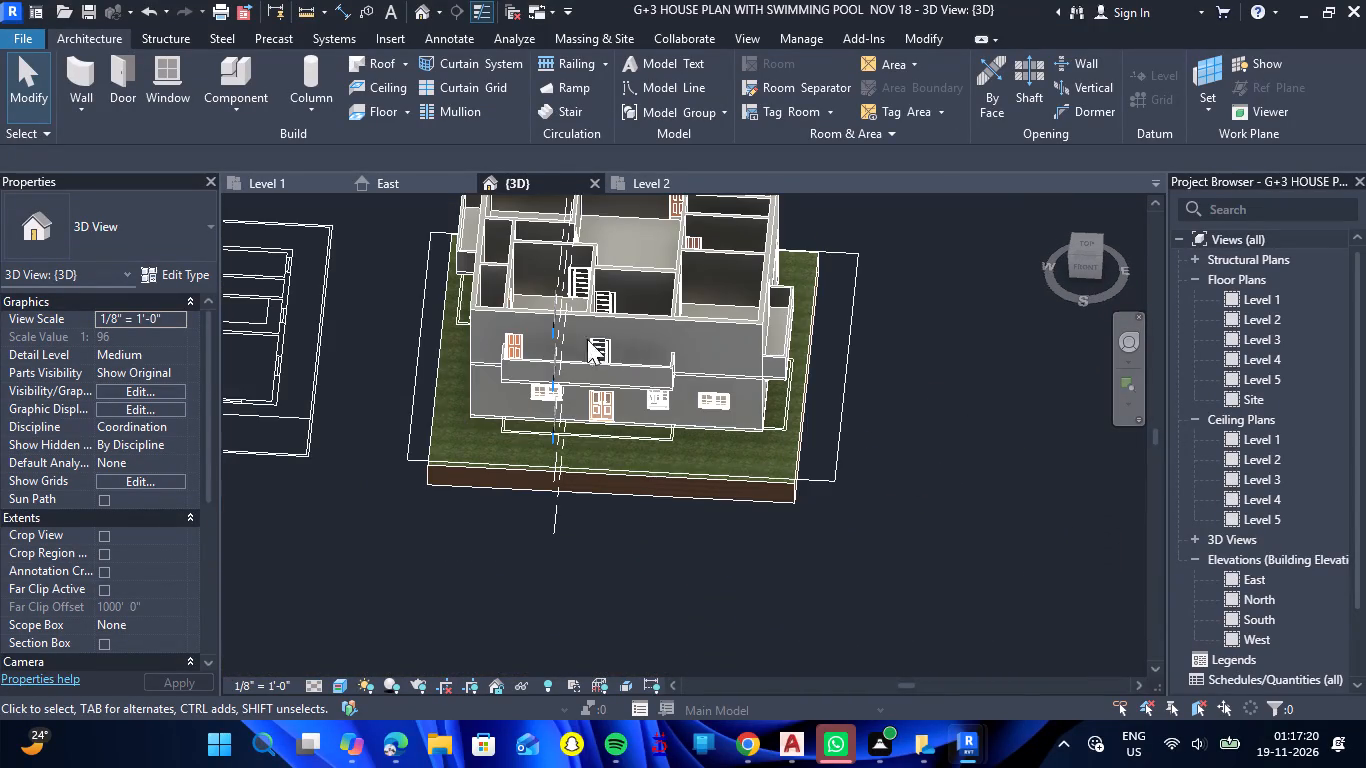
scroll(561, 314, "up", 11)
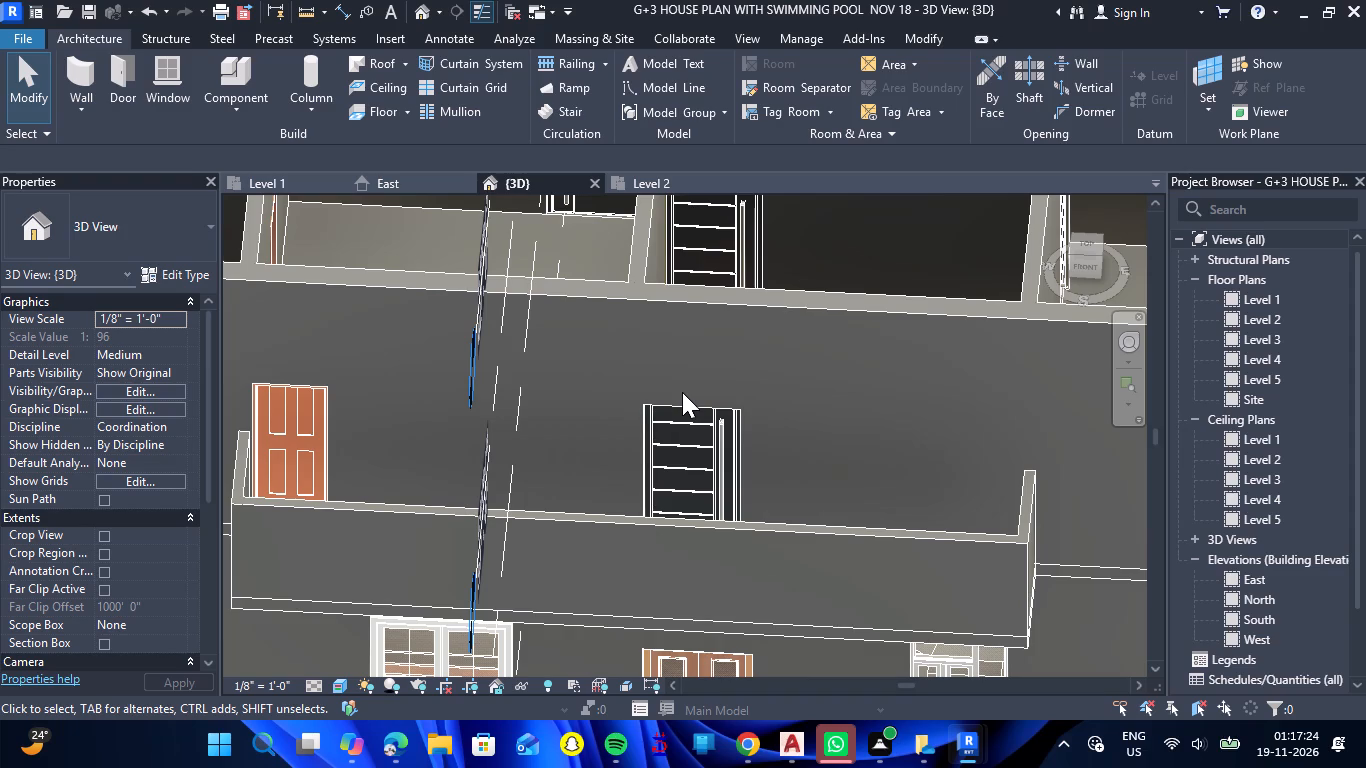
scroll(545, 297, "down", 5)
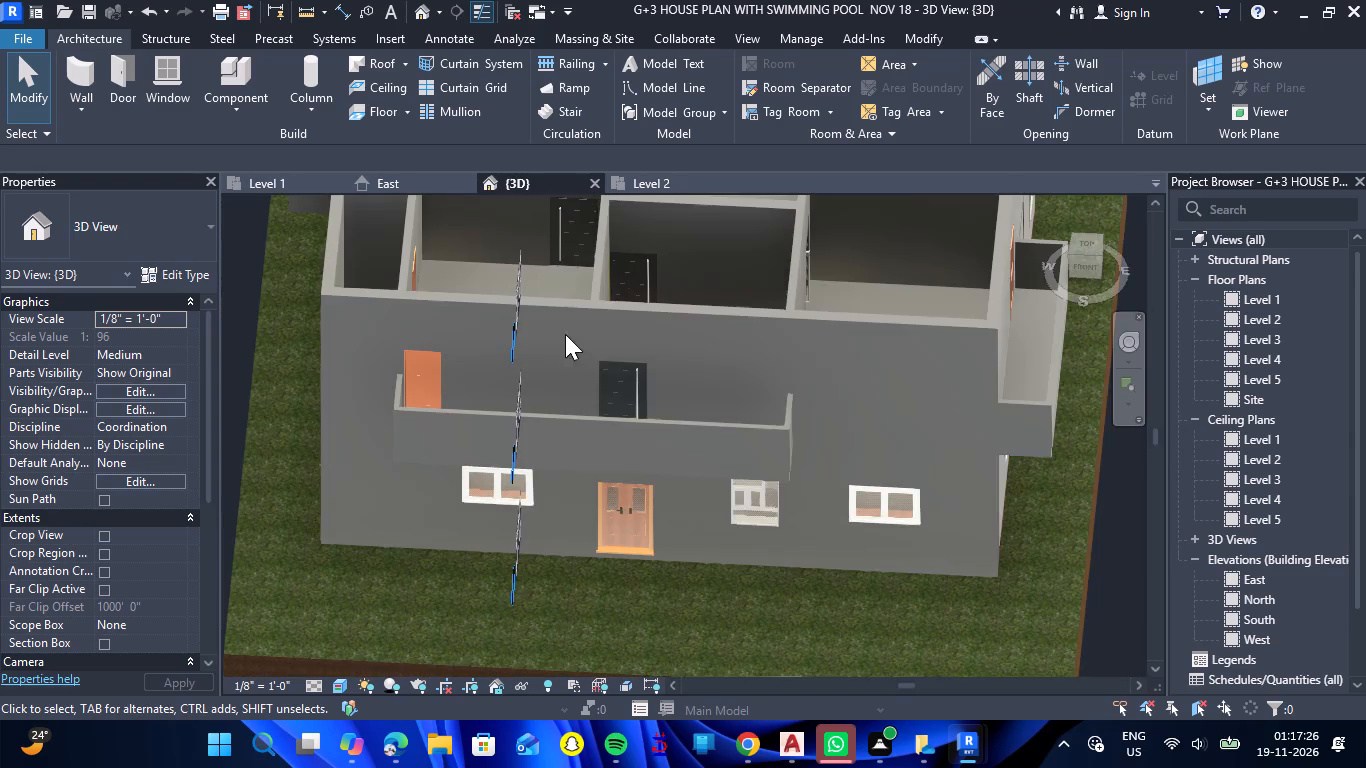
scroll(705, 427, "down", 3)
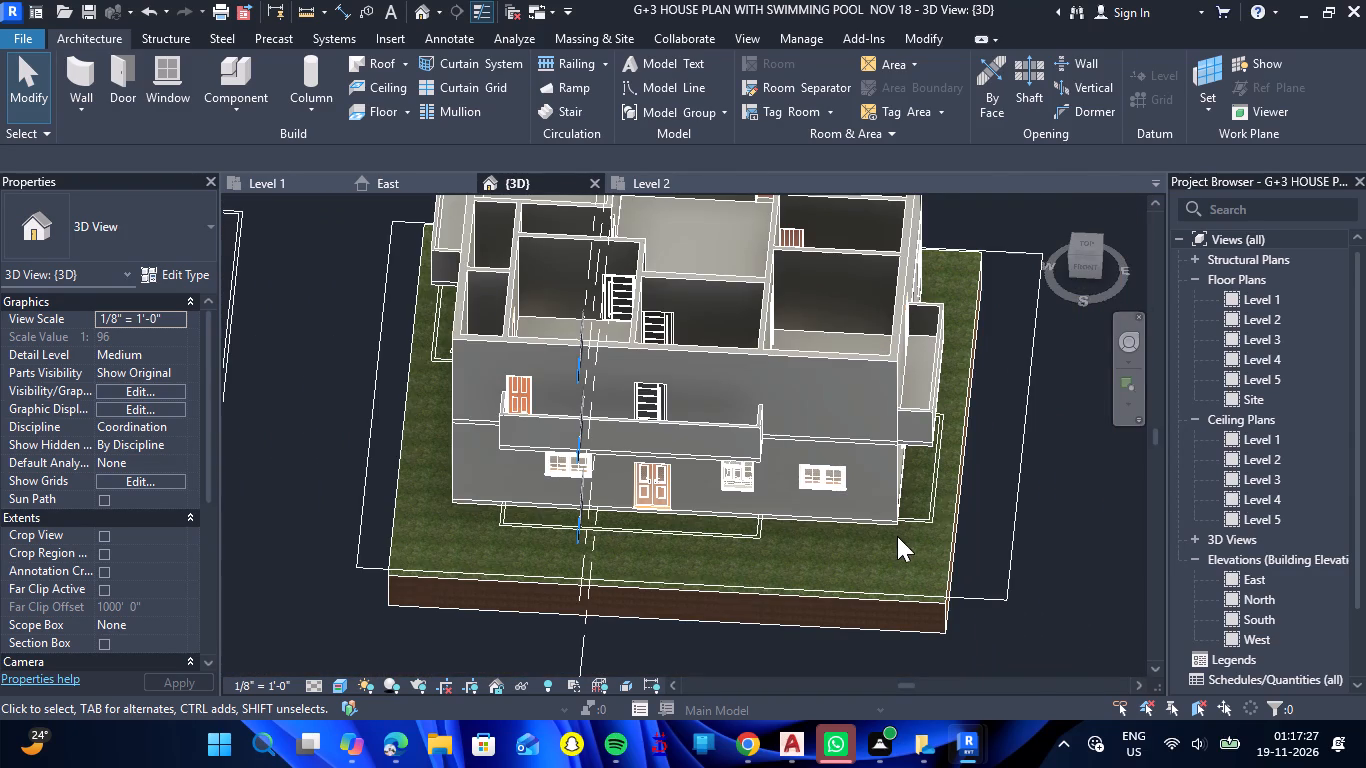
scroll(985, 424, "up", 4)
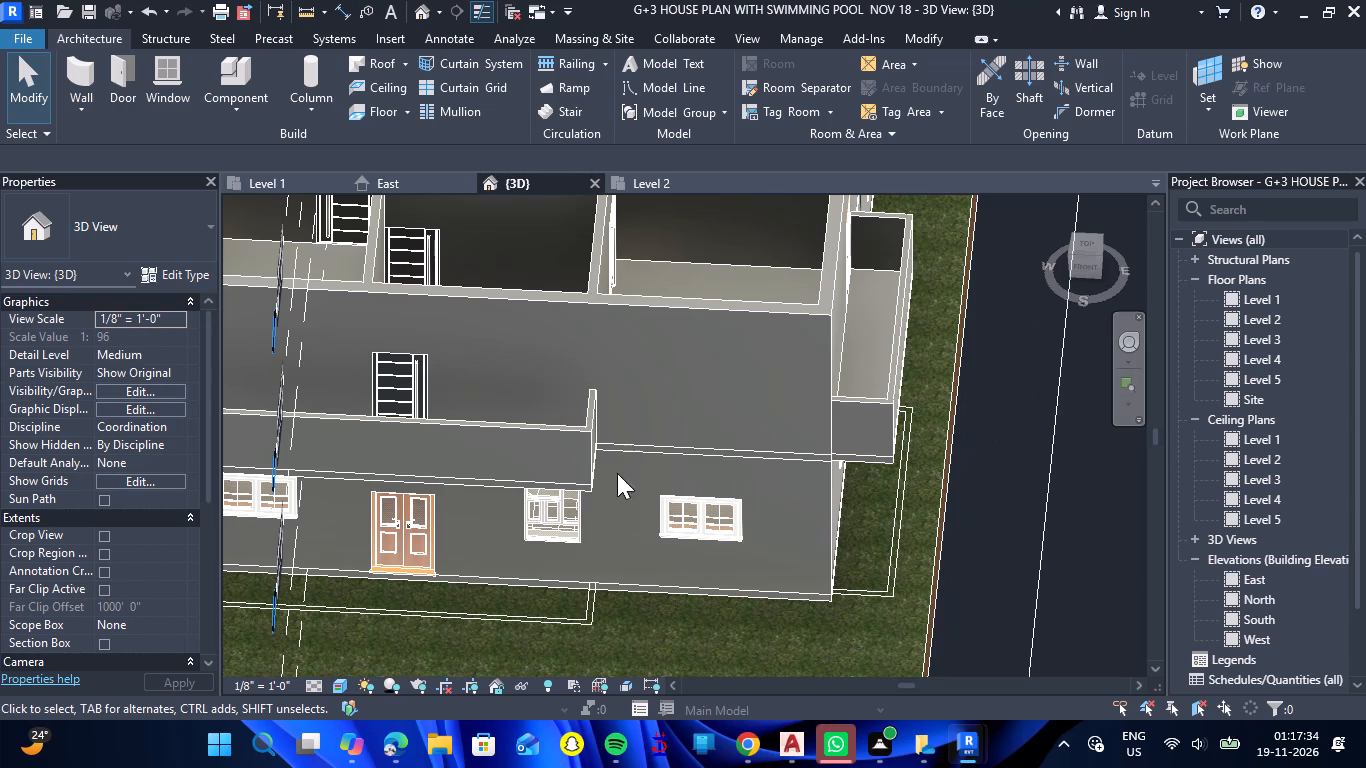
left_click(505, 423)
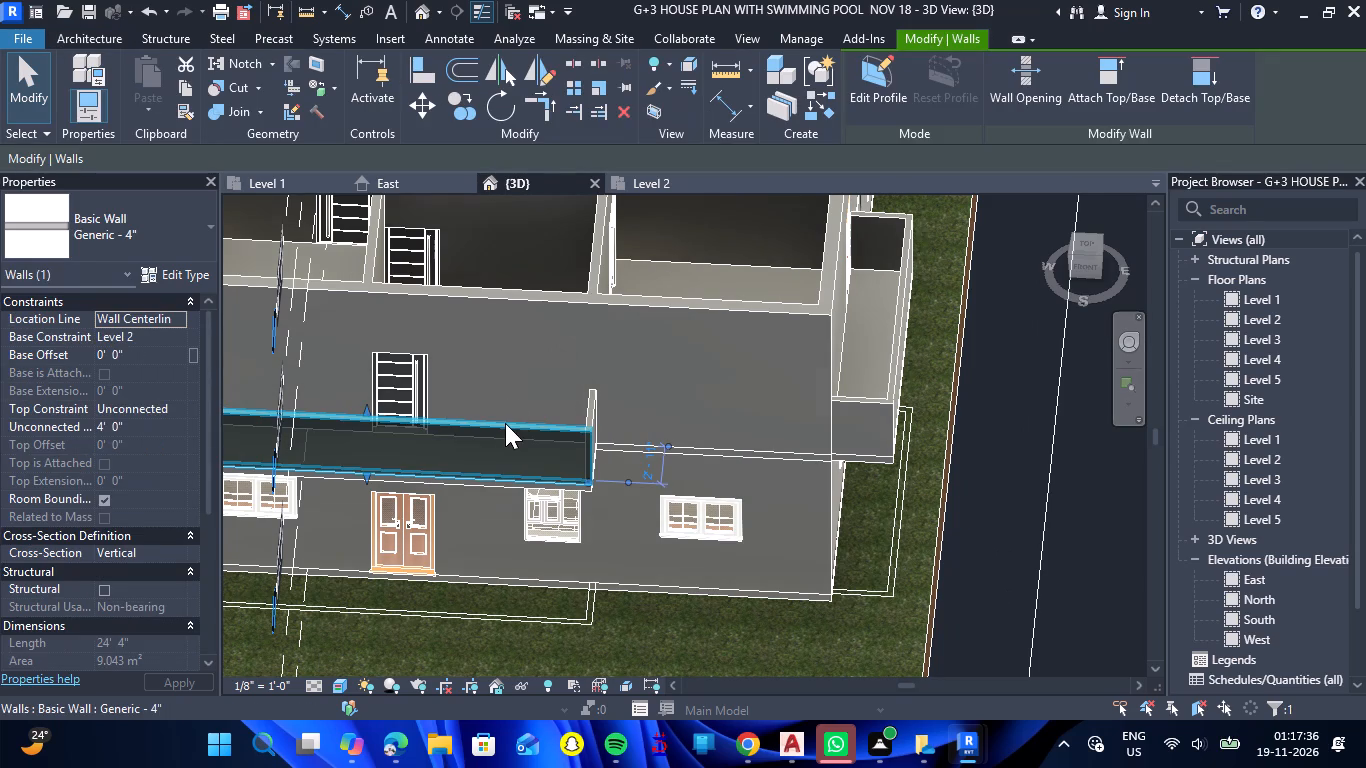
scroll(516, 411, "down", 5)
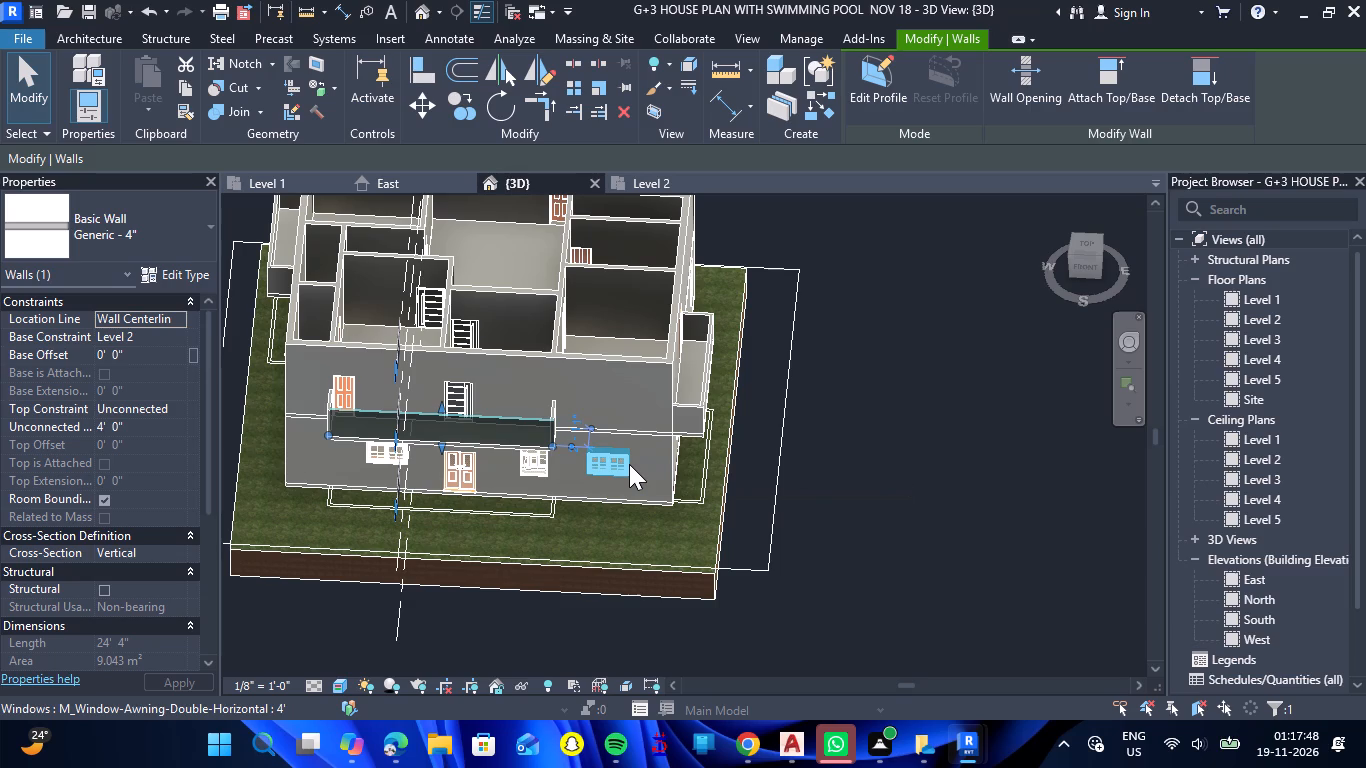
key("Escape")
scroll(862, 445, "down", 3)
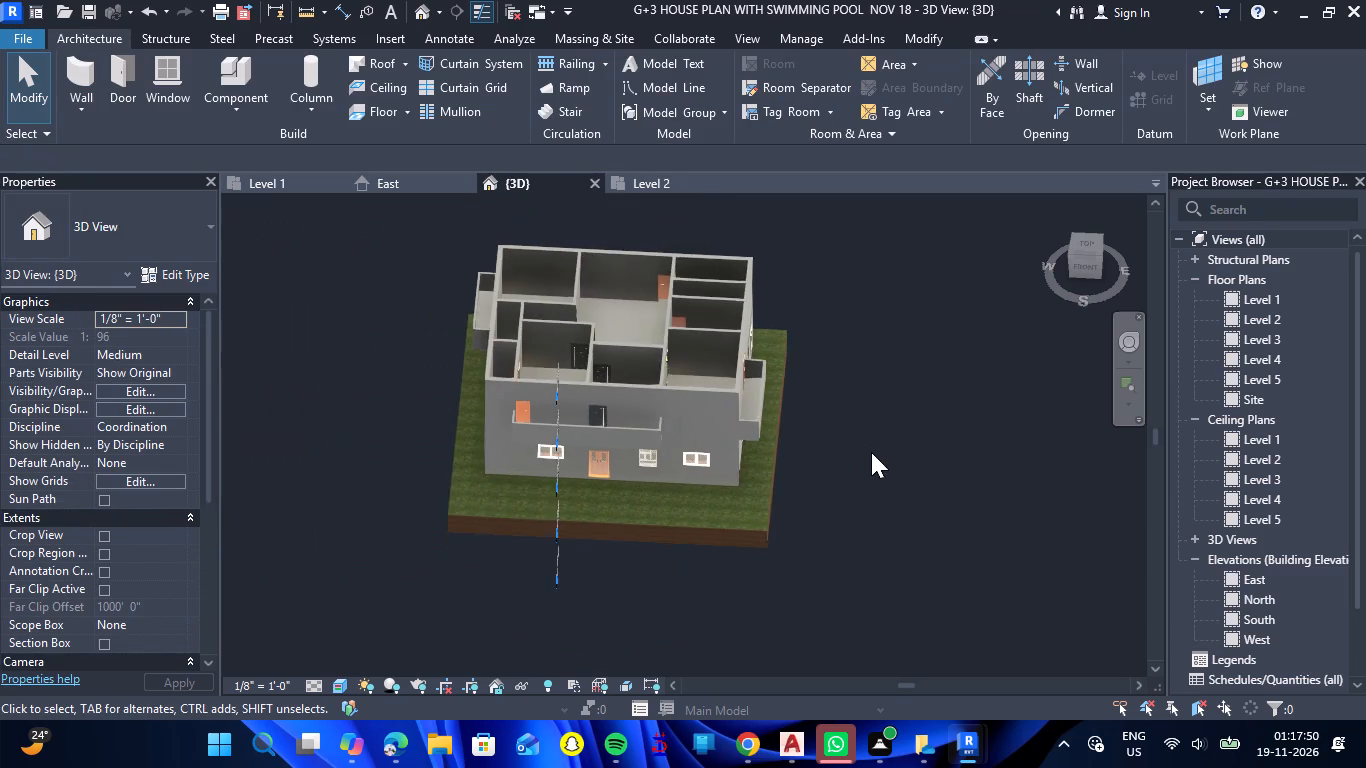
Examine the house in 3D from the bathroom side and front corner, checking the balconies, upper doors and ground-floor windows.
scroll(871, 452, "down", 1)
left_click_drag(508, 591, 575, 596, "shift")
right_click_drag(508, 591, 575, 596, "shift")
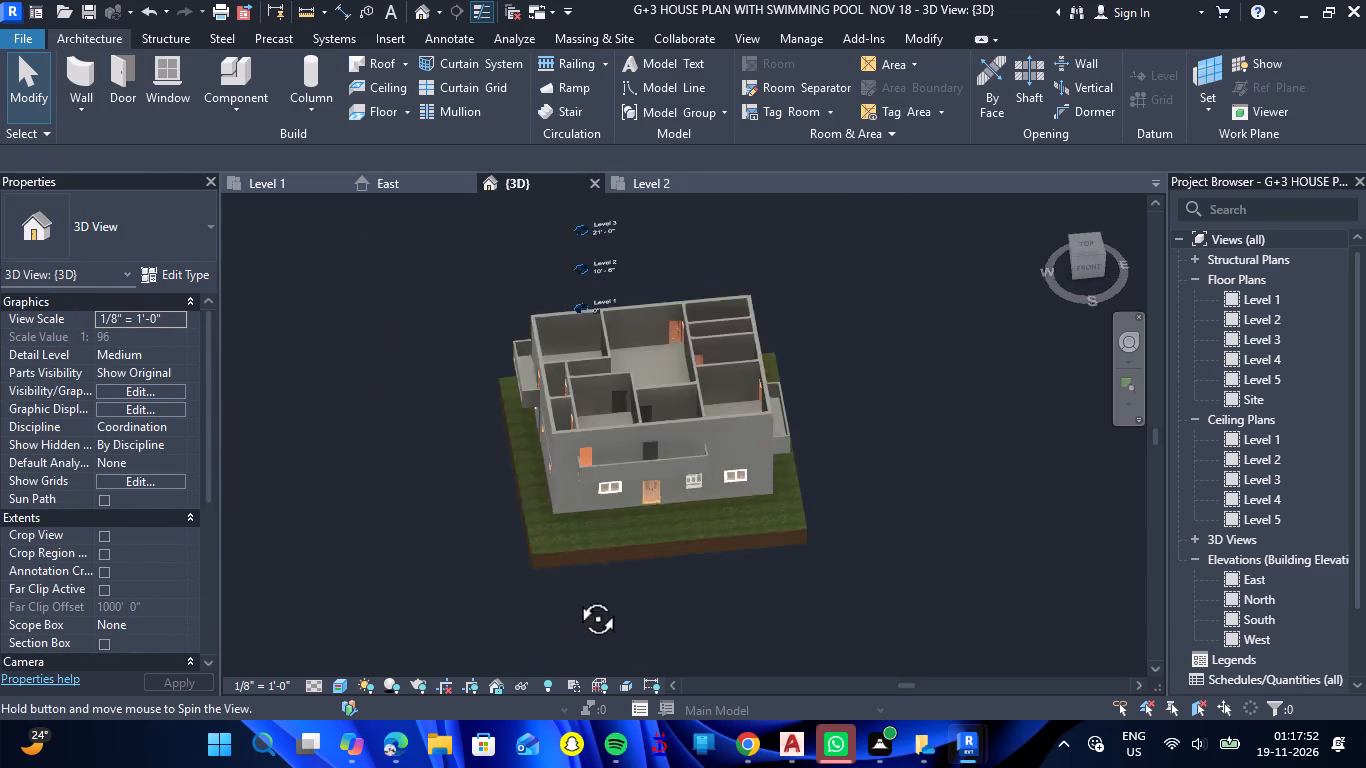
left_click_drag(575, 596, 767, 589, "shift")
right_click_drag(575, 596, 767, 589, "shift")
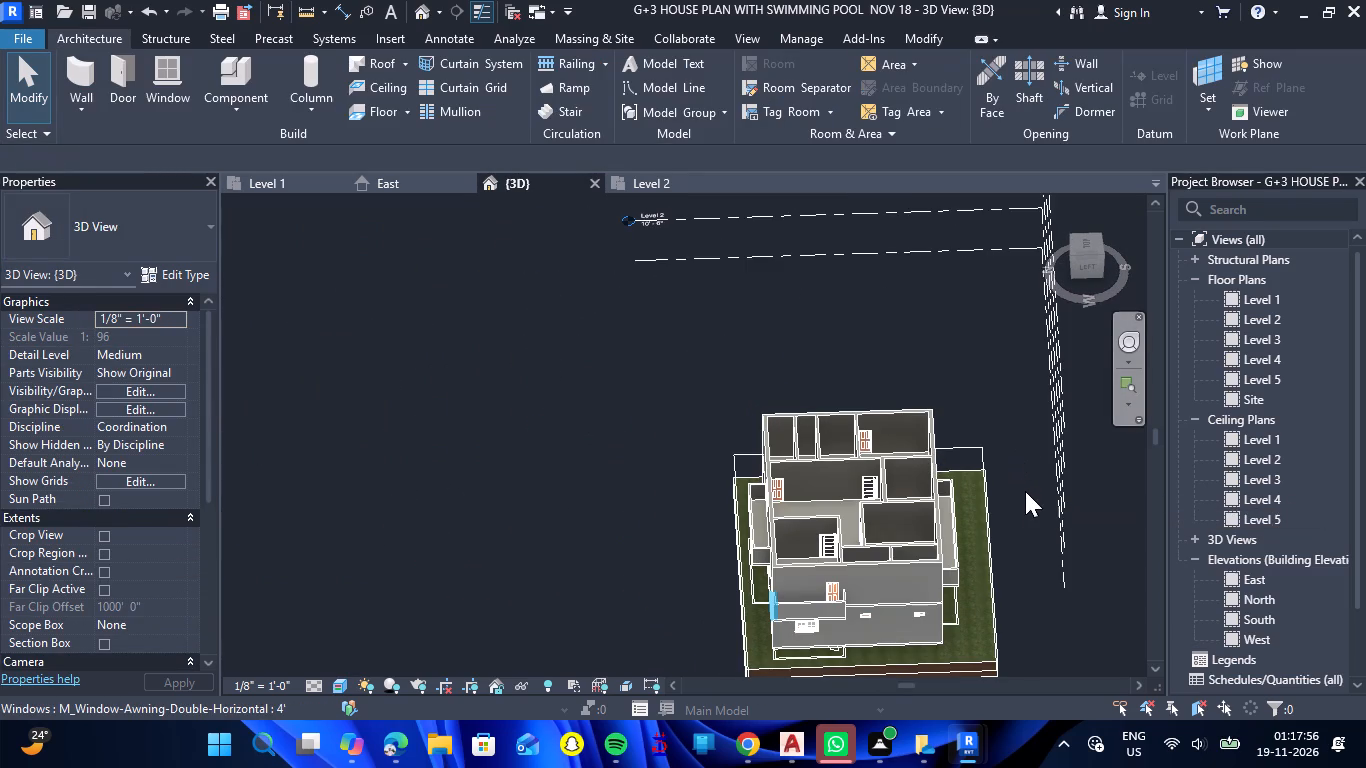
scroll(834, 413, "down", 4)
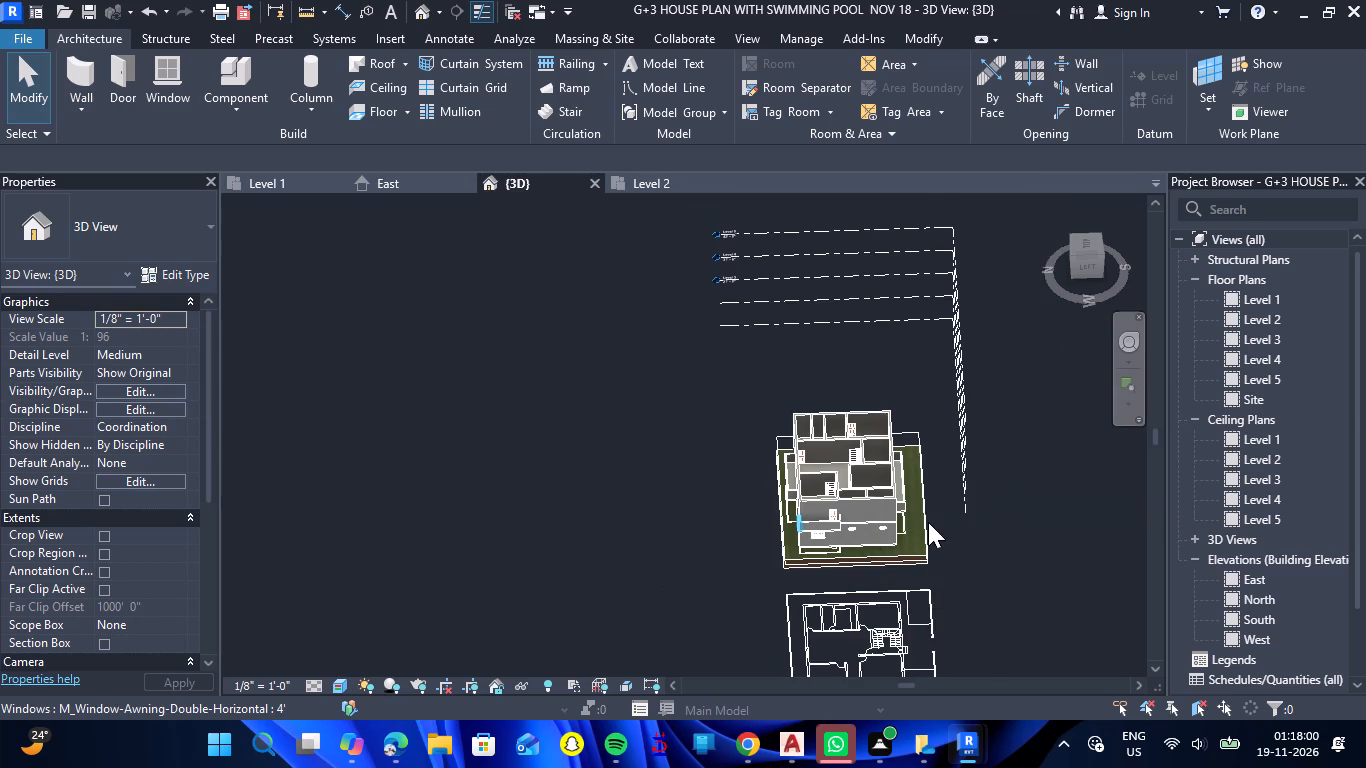
scroll(932, 499, "up", 8)
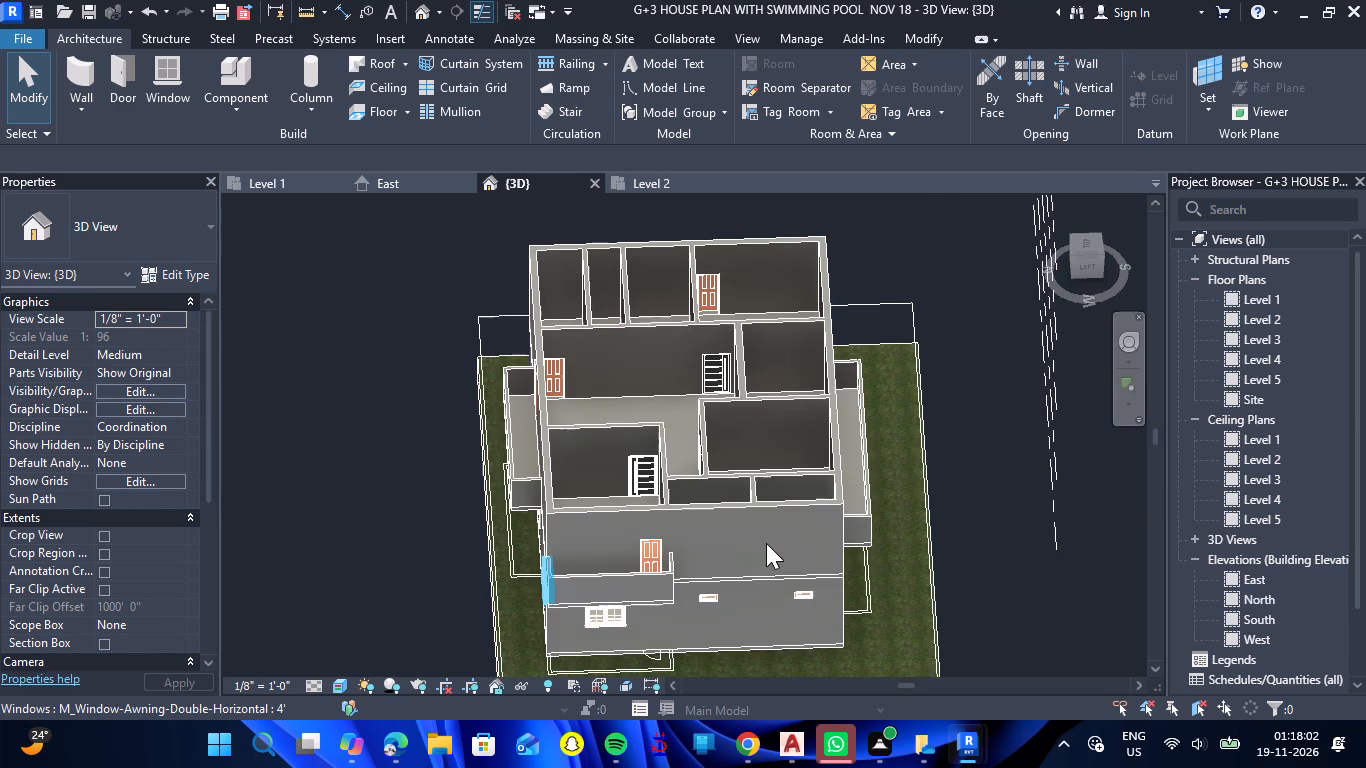
key("Escape")
scroll(481, 629, "up", 6)
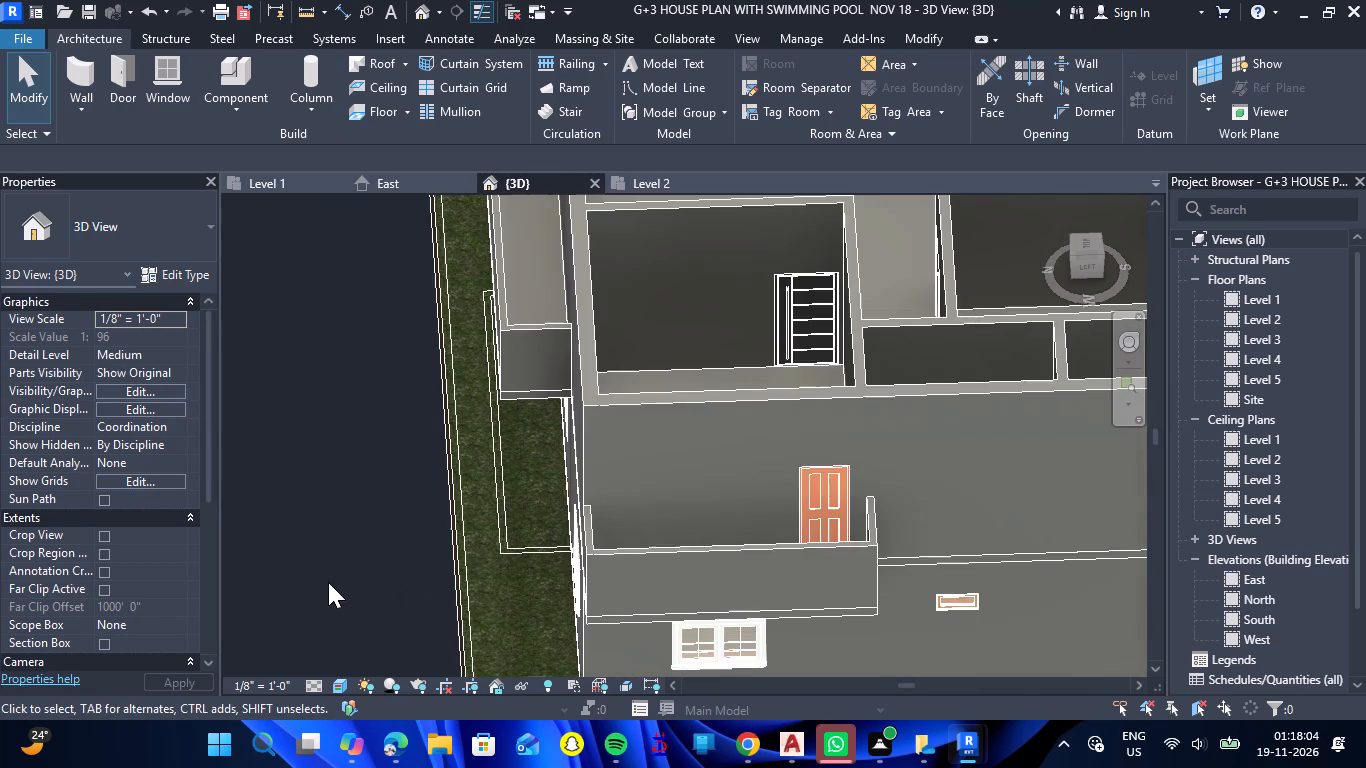
left_click(330, 563, "shift")
right_click(330, 563, "shift")
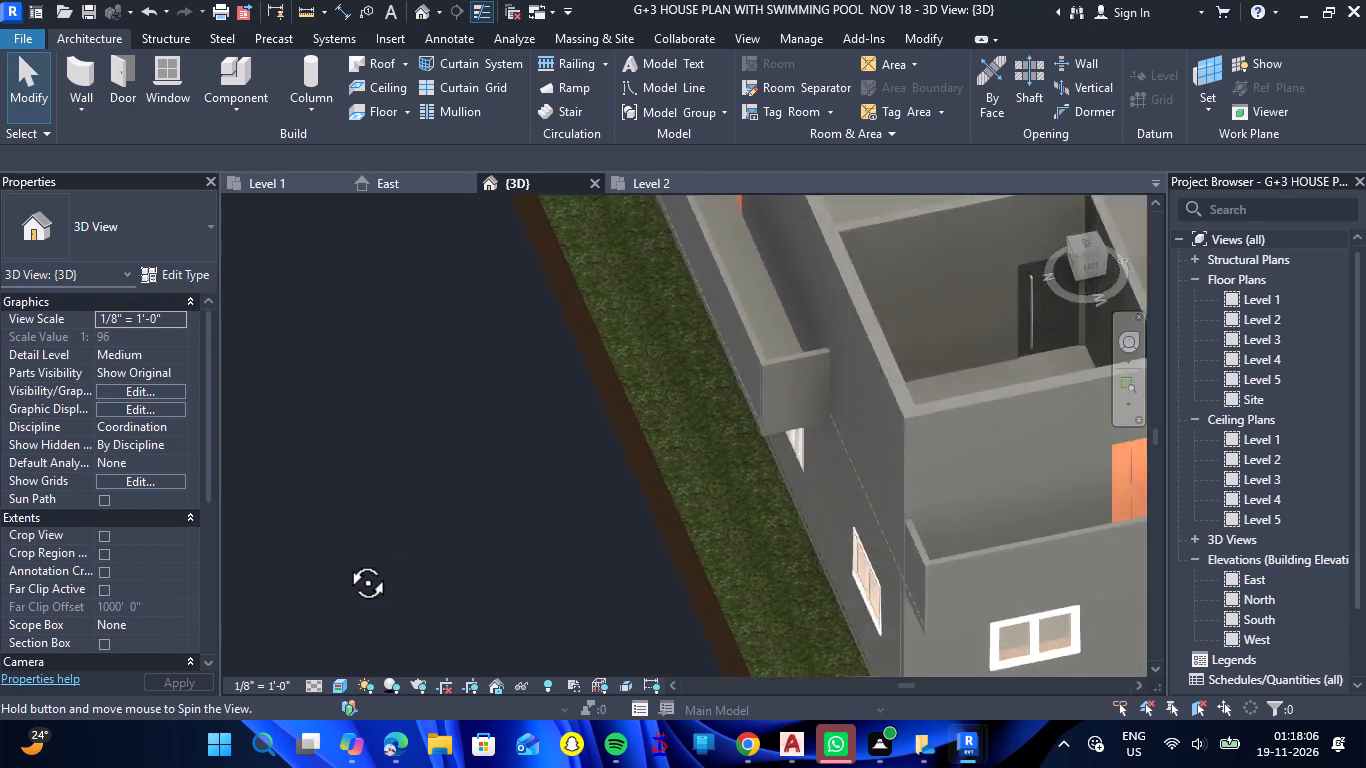
On Level 2, place an M_Window-Awning-Double-Horizontal 4' window in the bedroom's front balcony wall, over the underlay window about 2'-5" from the balcony door.
left_click(635, 178)
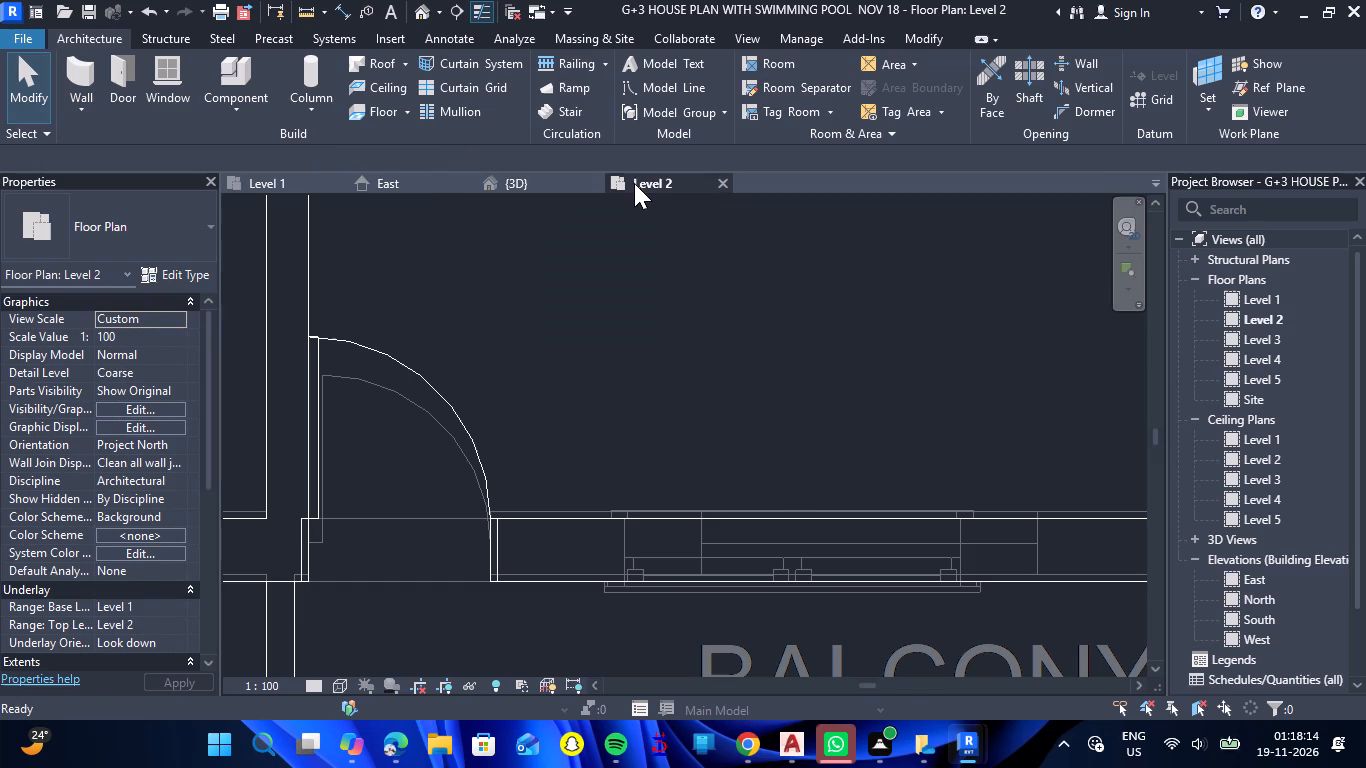
scroll(764, 473, "down", 4)
scroll(963, 524, "up", 6)
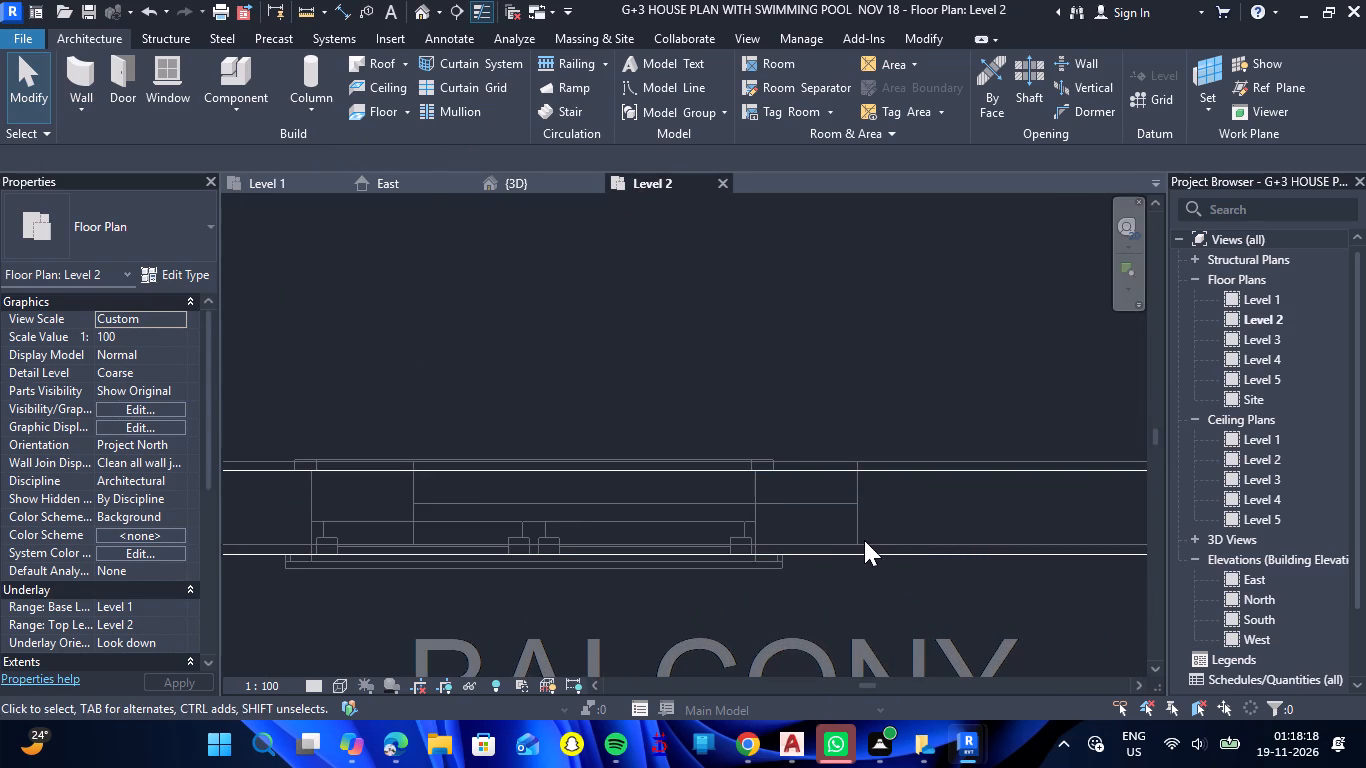
left_click(187, 63)
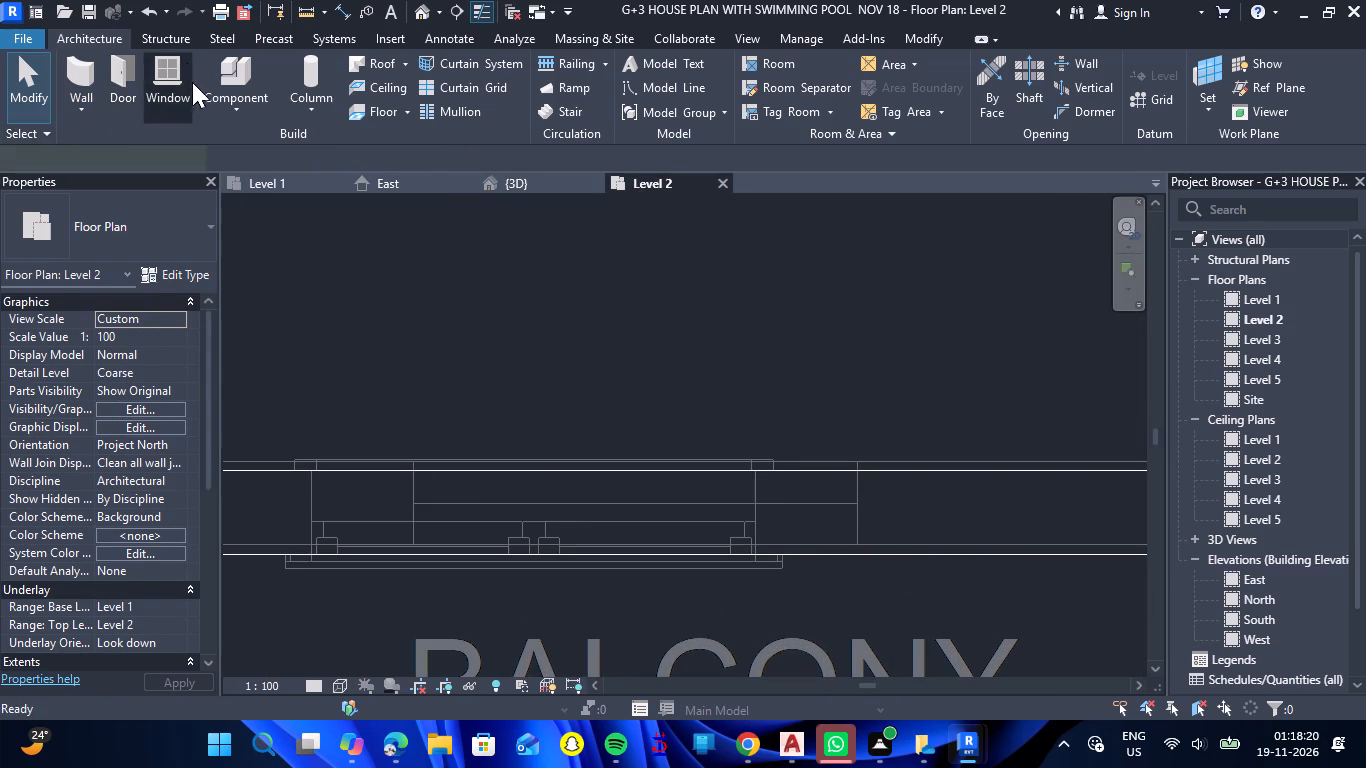
left_click(208, 232)
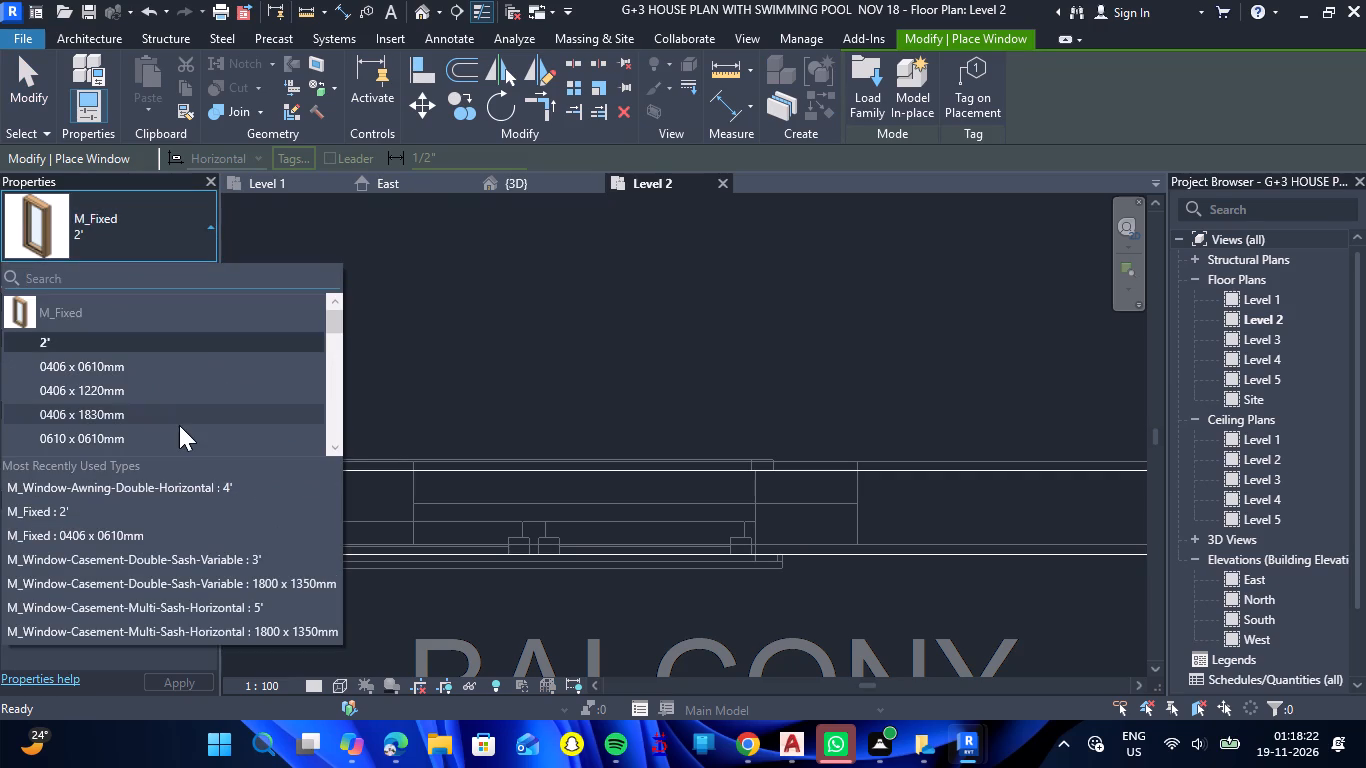
scroll(179, 427, "up", 4)
scroll(157, 395, "down", 3)
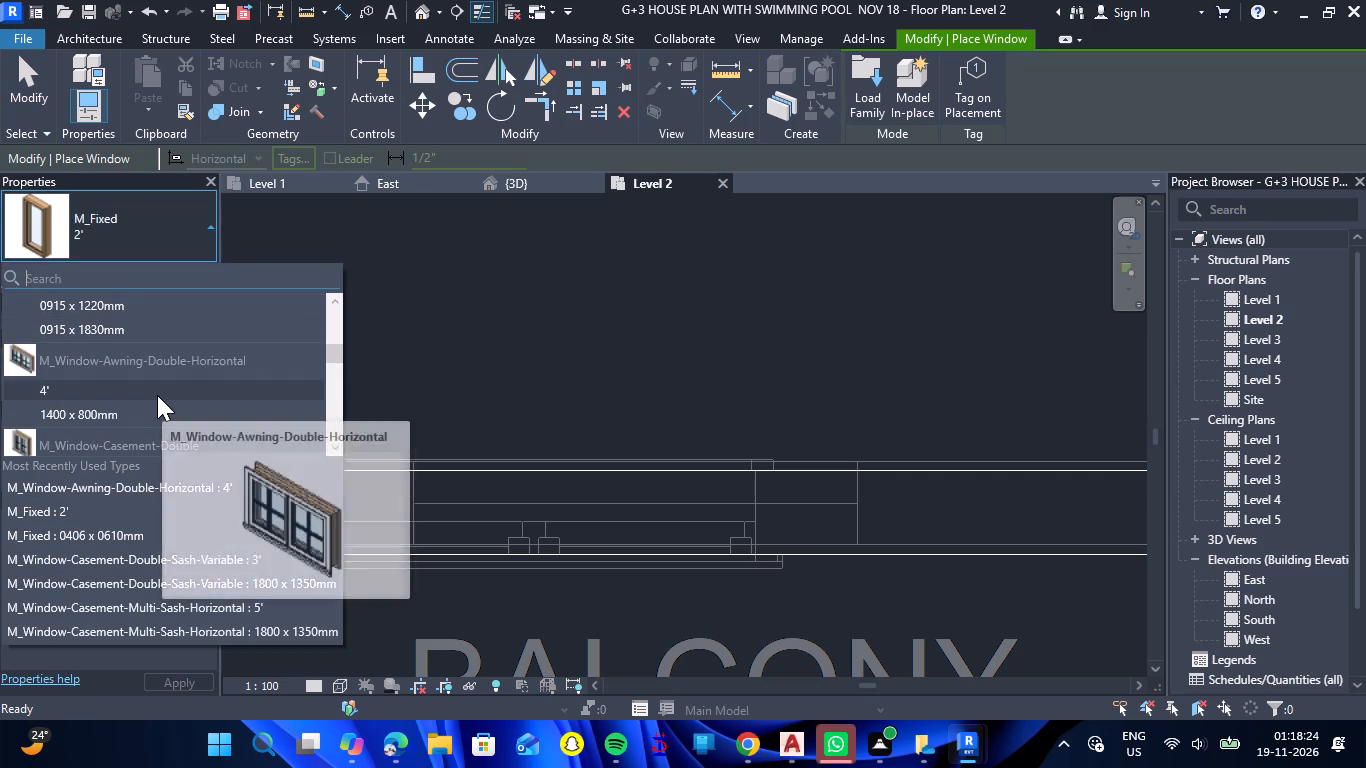
left_click(156, 395)
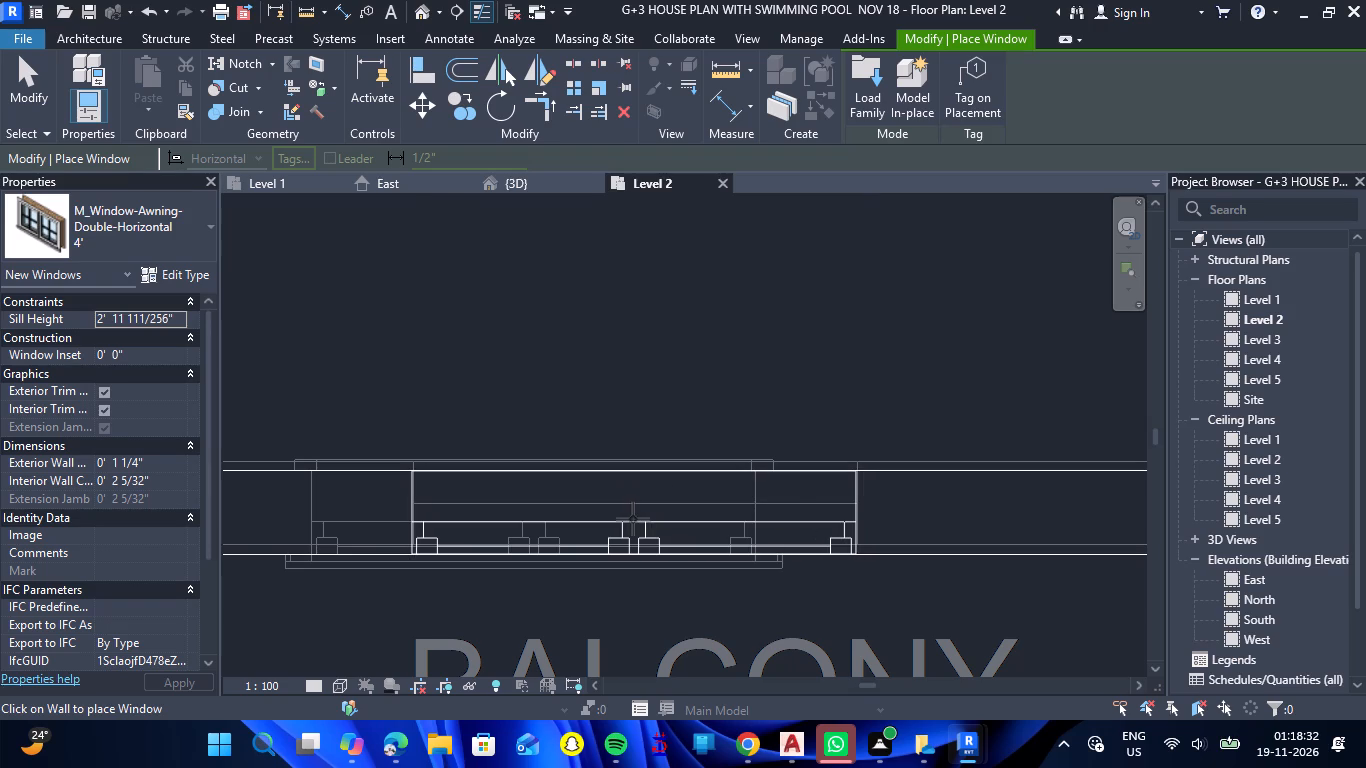
left_click(633, 519)
Place a 4' awning window in the rear bedroom's outer back wall, over the underlay window about 2'-5" from the side balcony wall.
scroll(638, 518, "down", 6)
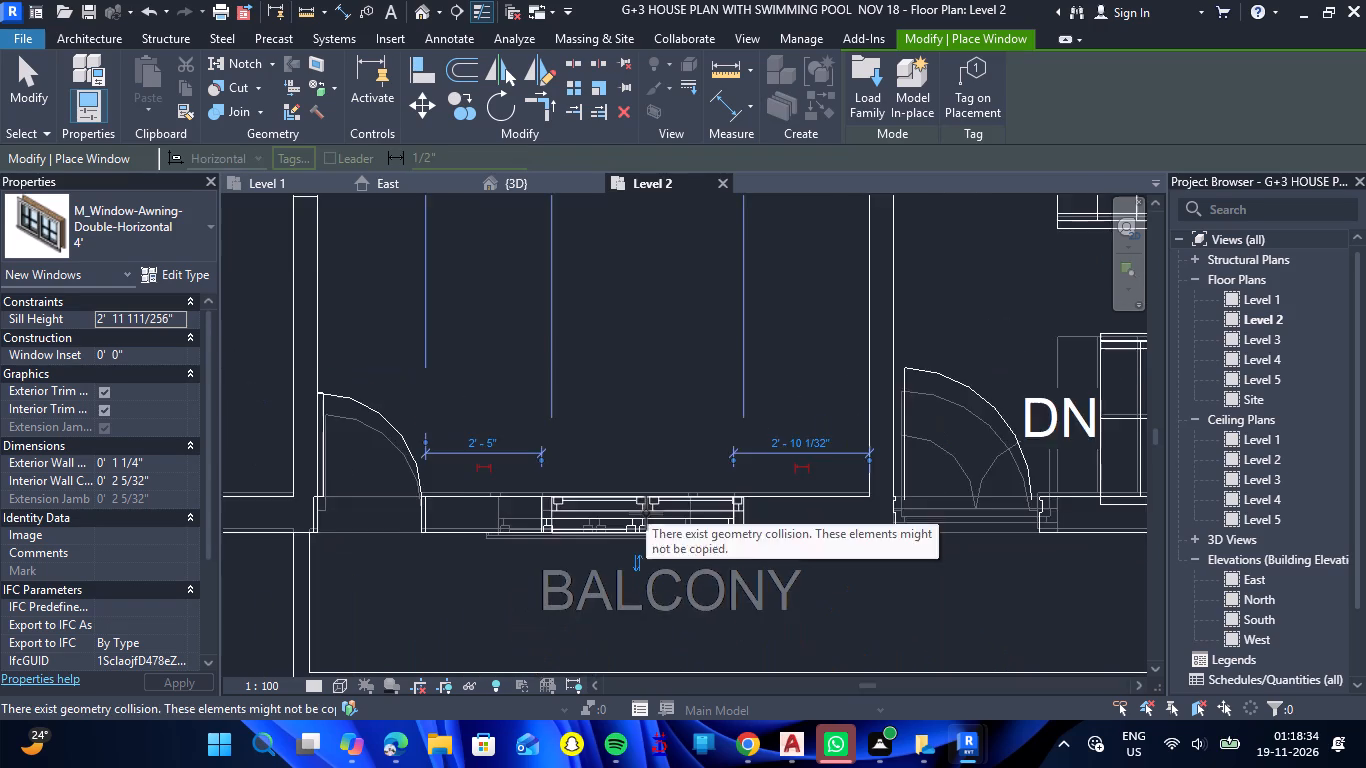
scroll(646, 513, "down", 12)
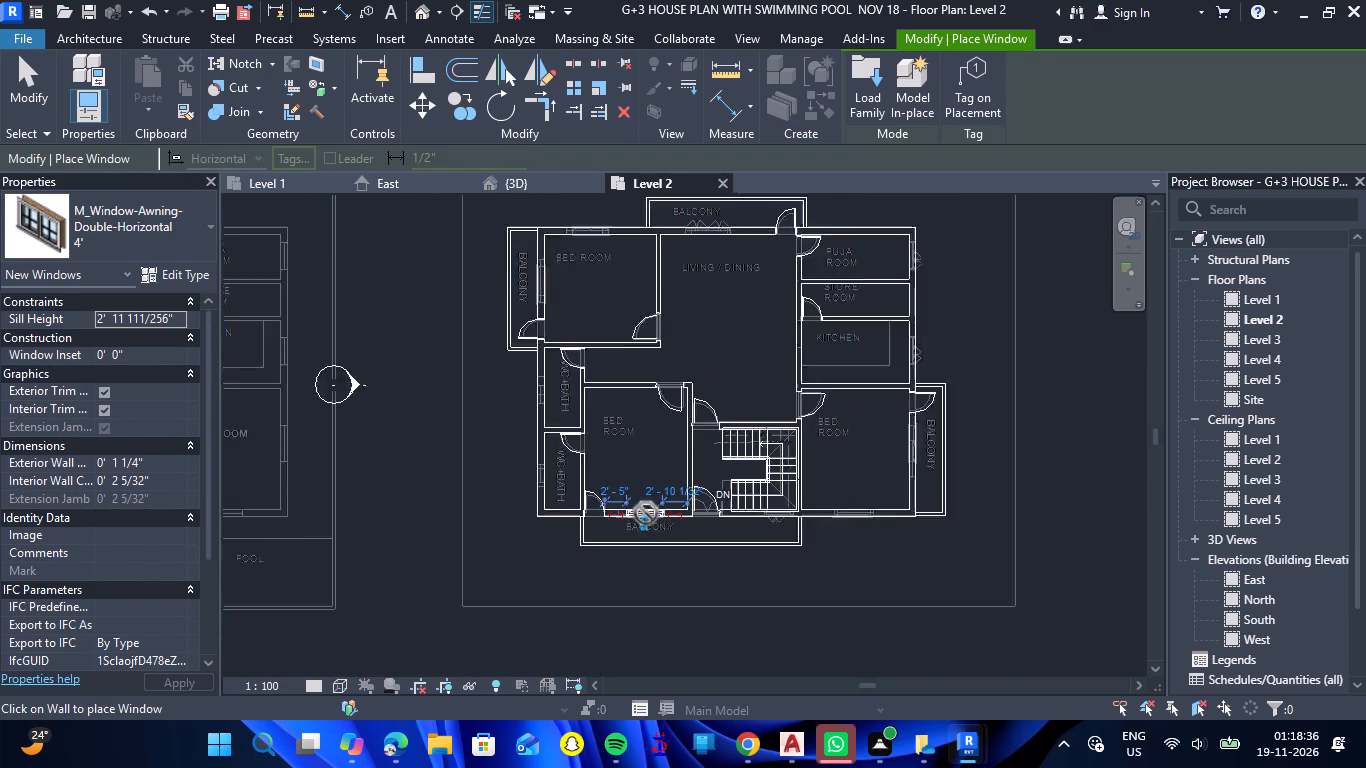
scroll(646, 513, "down", 1)
scroll(583, 252, "up", 10)
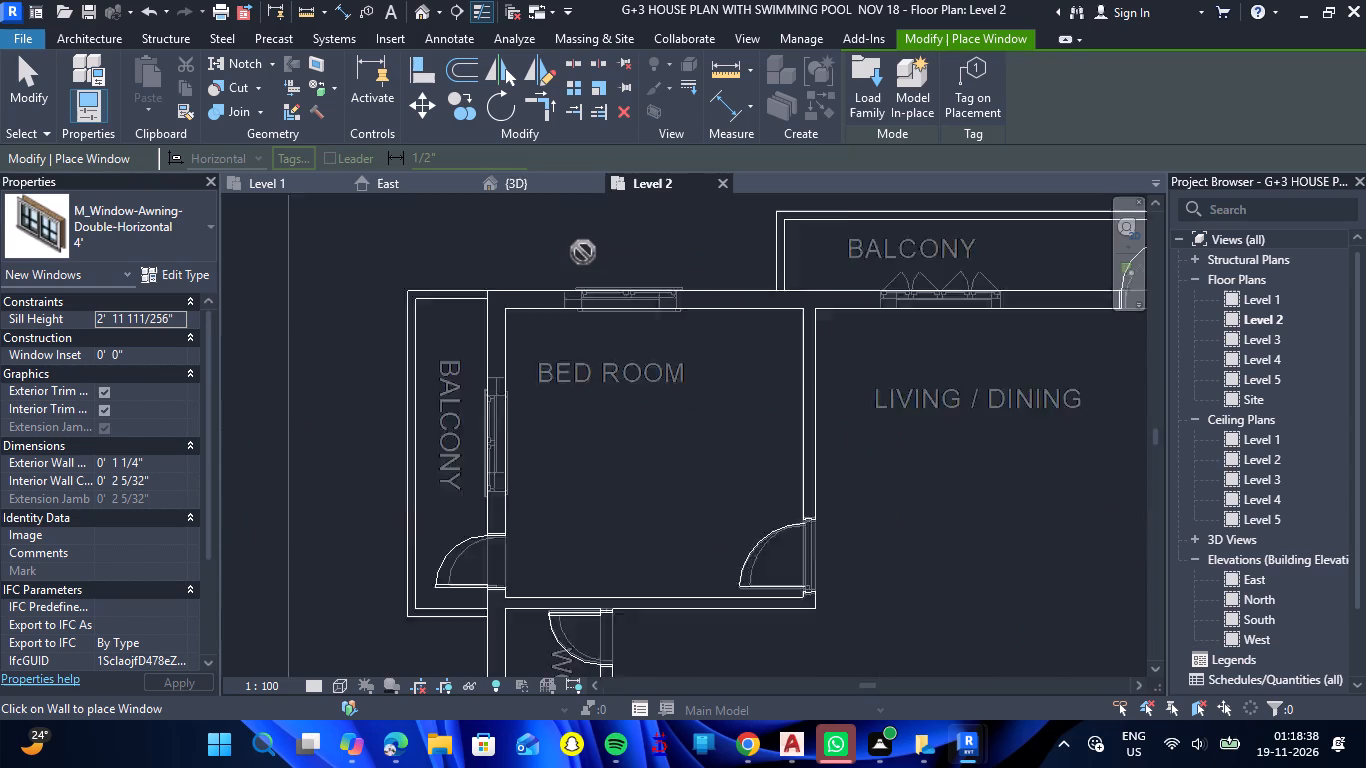
scroll(583, 252, "up", 9)
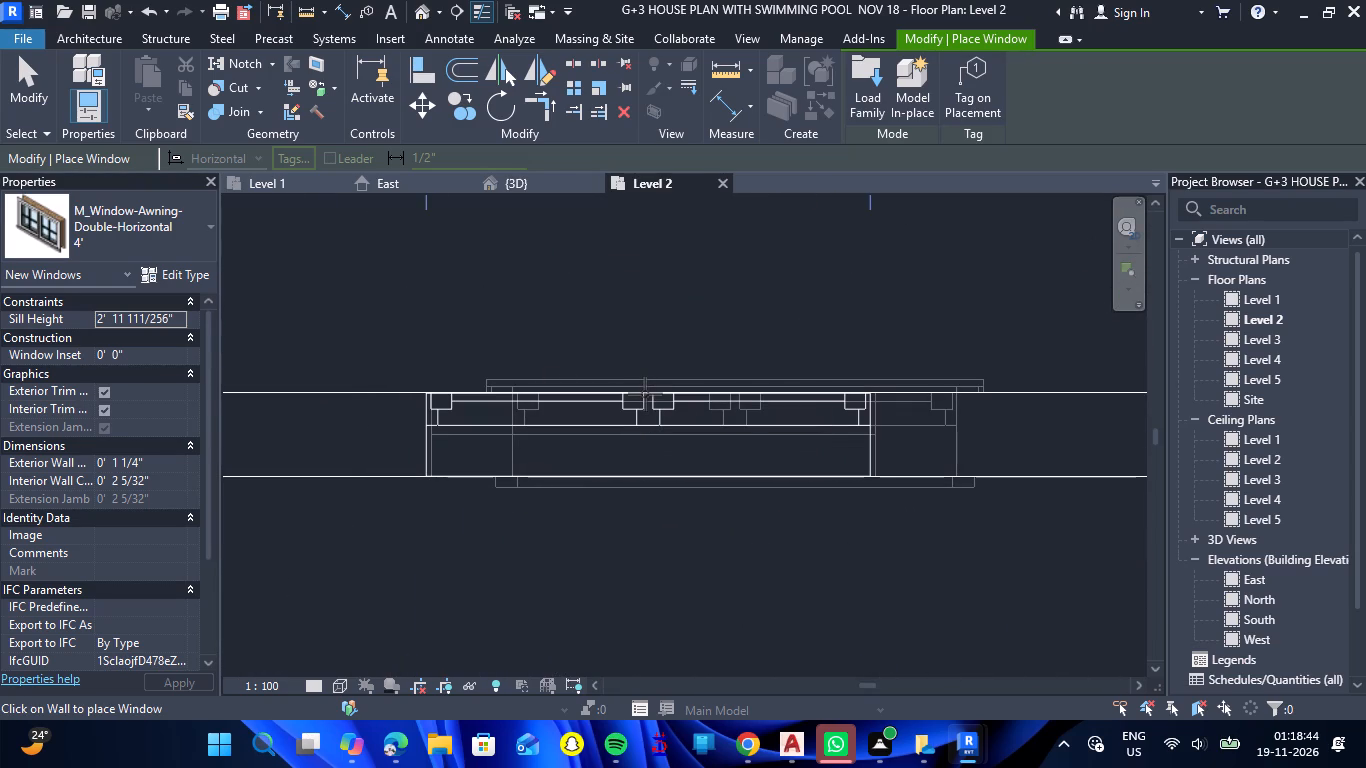
left_click(645, 394)
Place a 4' awning window in the rear bedroom's side balcony wall, over the underlay window about 2'-6" from the balcony door.
scroll(646, 451, "down", 3)
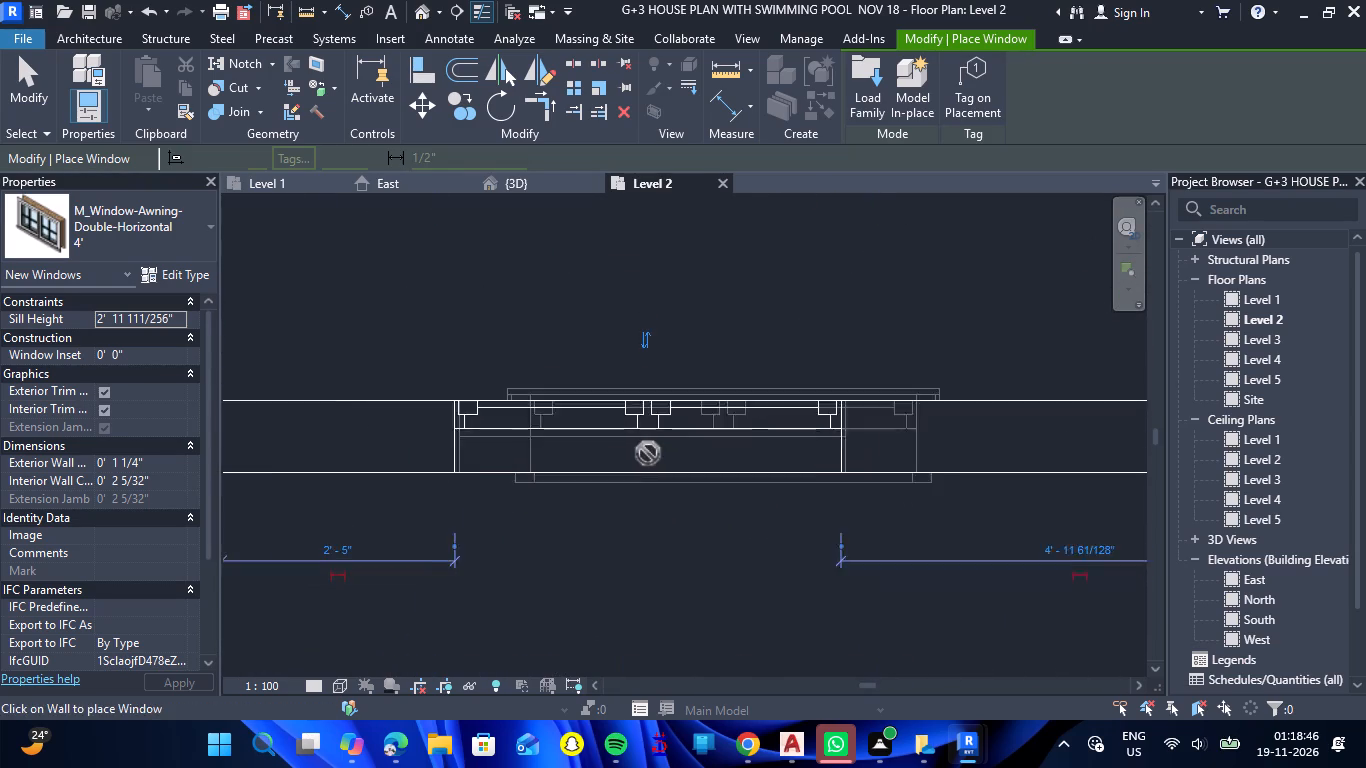
scroll(648, 453, "down", 8)
scroll(531, 635, "up", 7)
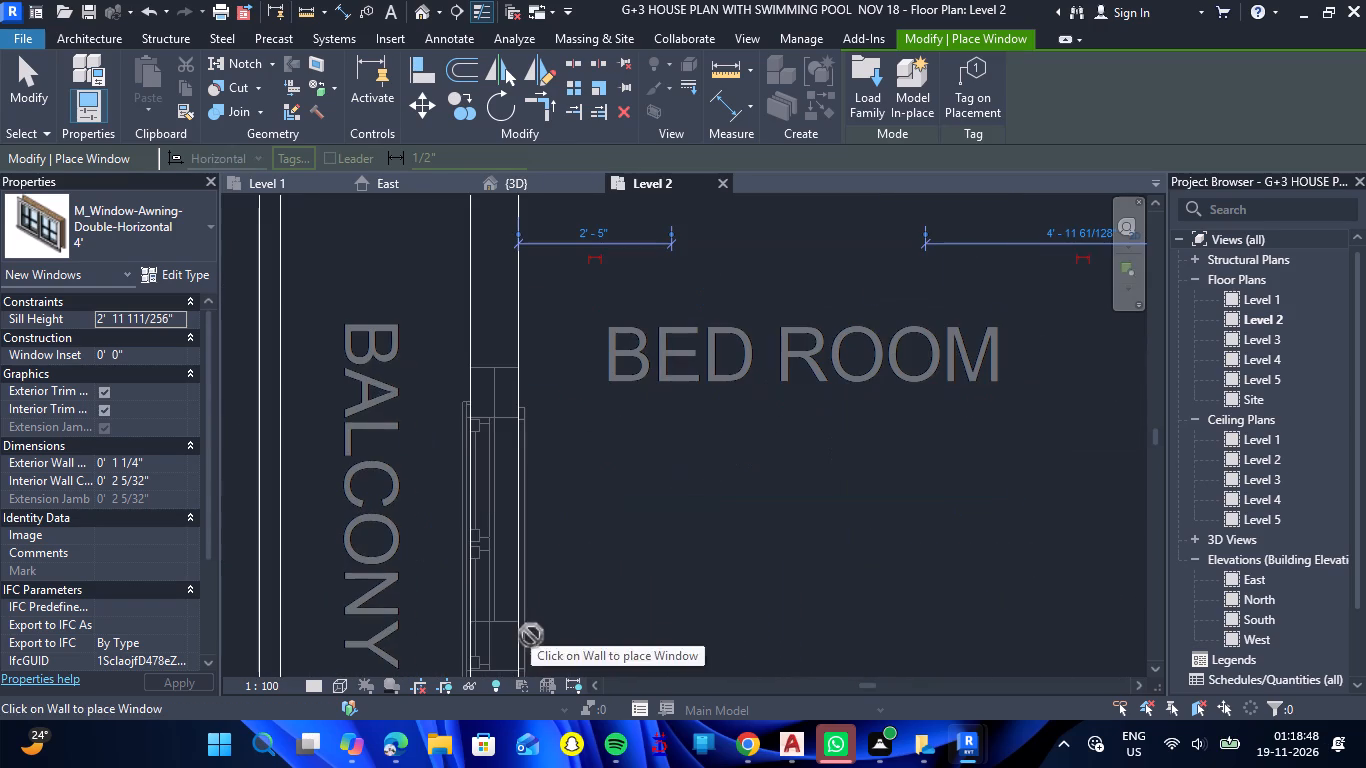
left_click(489, 496)
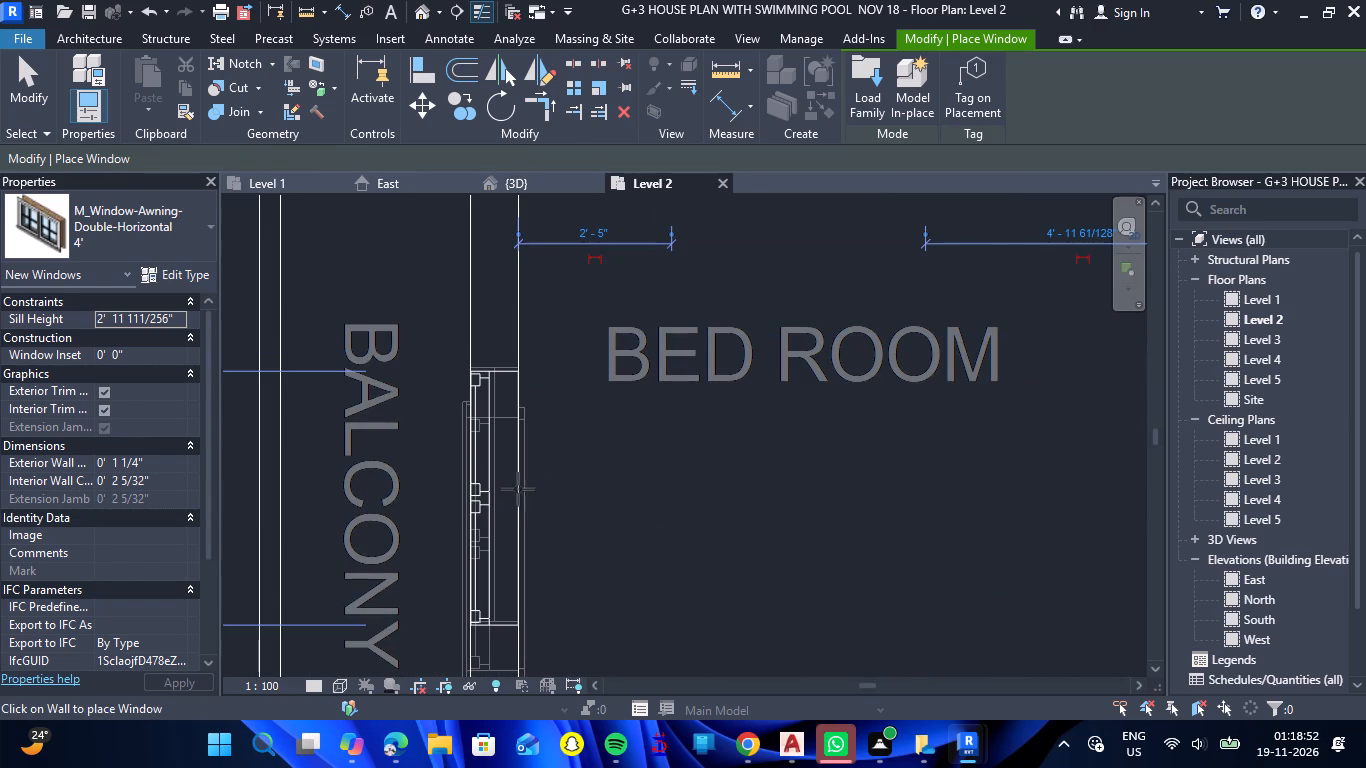
Place a 4' awning window in the living/dining room's rear balcony wall, over the underlay window about 3'-5" from the bedroom partition.
scroll(557, 473, "down", 6)
scroll(678, 456, "down", 6)
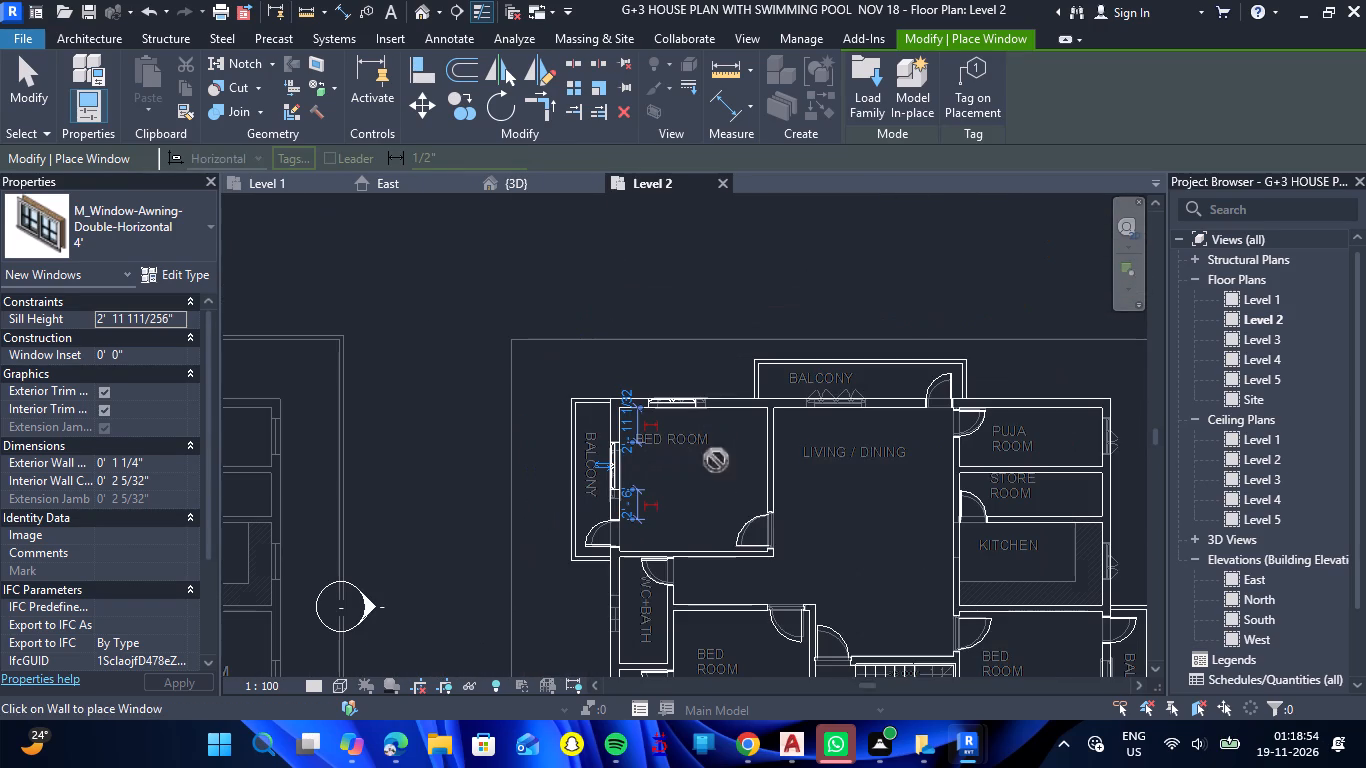
scroll(862, 408, "up", 5)
scroll(815, 409, "down", 1)
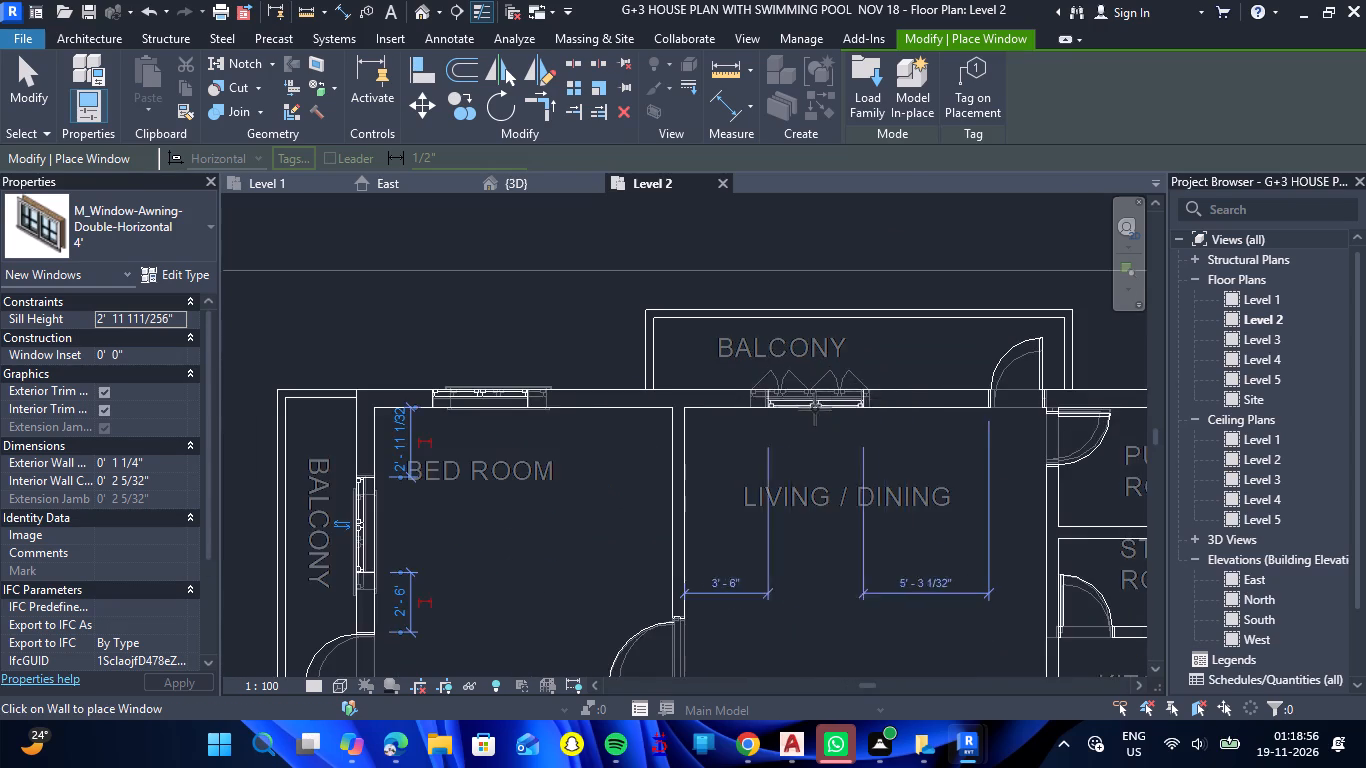
scroll(815, 409, "down", 6)
scroll(852, 407, "up", 5)
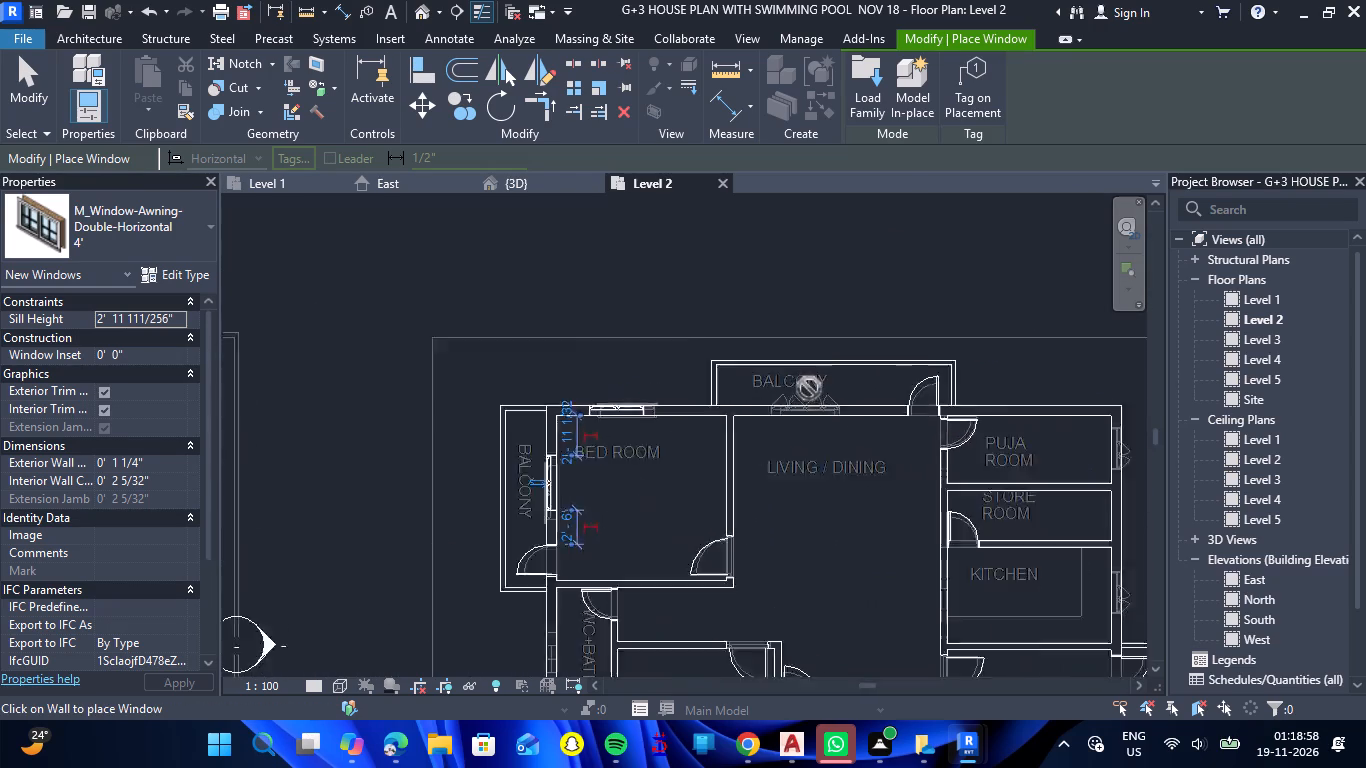
scroll(809, 388, "up", 14)
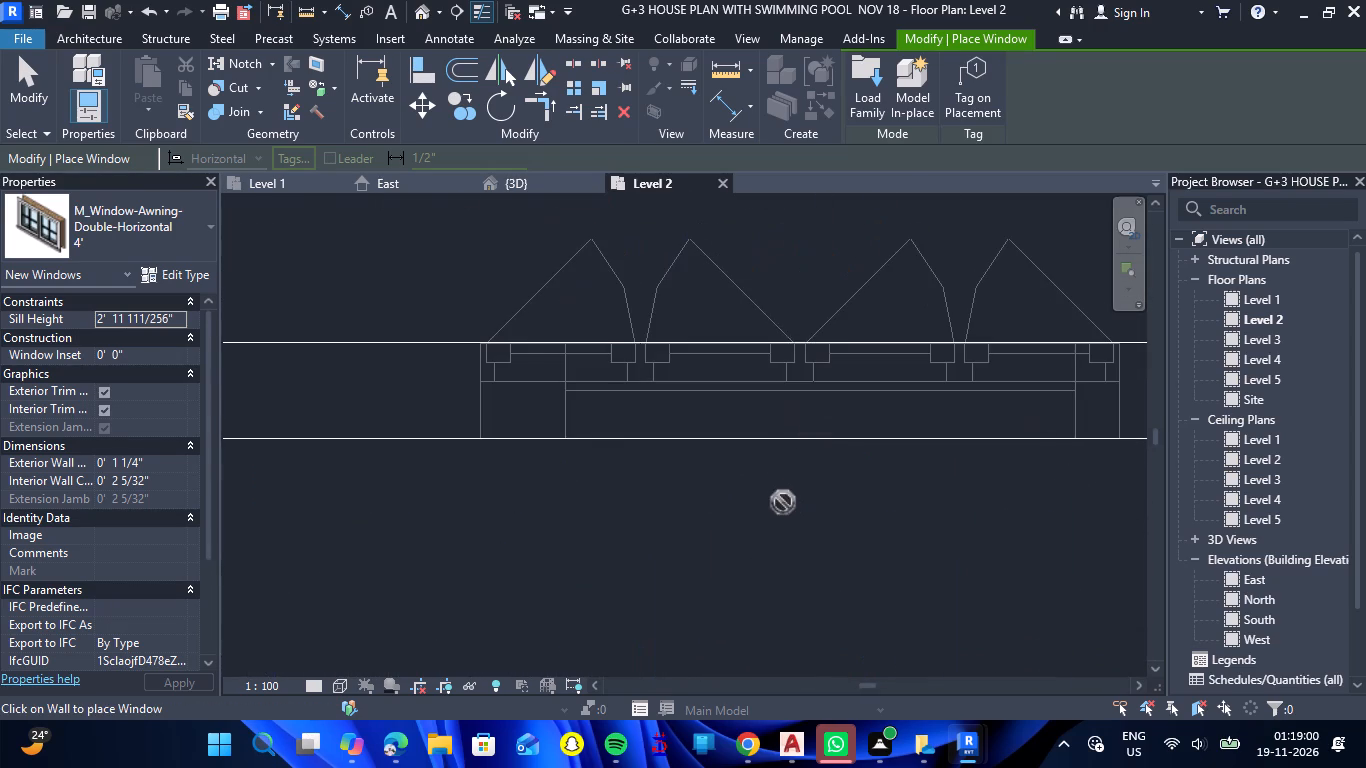
left_click(822, 347)
Place a 4' awning window in the side balcony wall of the bedroom next to the kitchen, about 3'-2" from the balcony door.
scroll(518, 456, "down", 7)
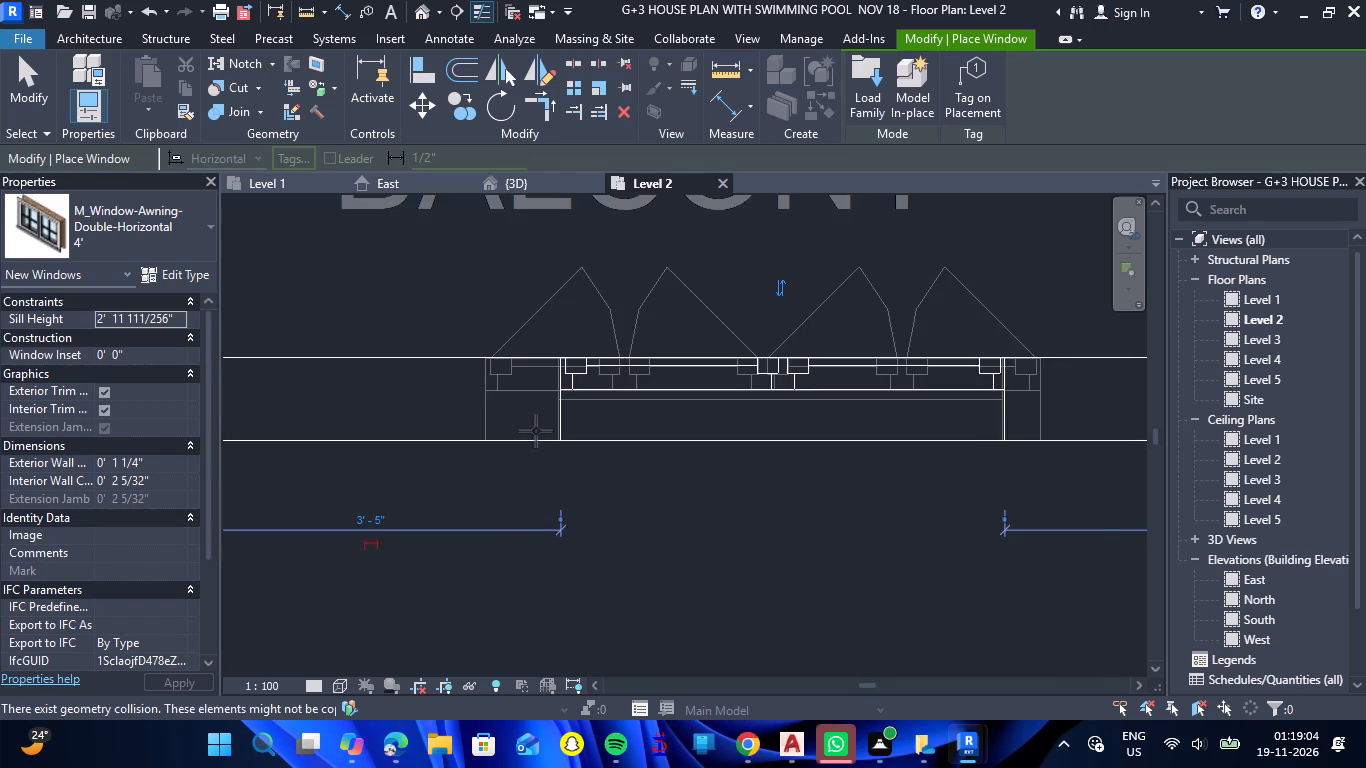
scroll(535, 431, "down", 7)
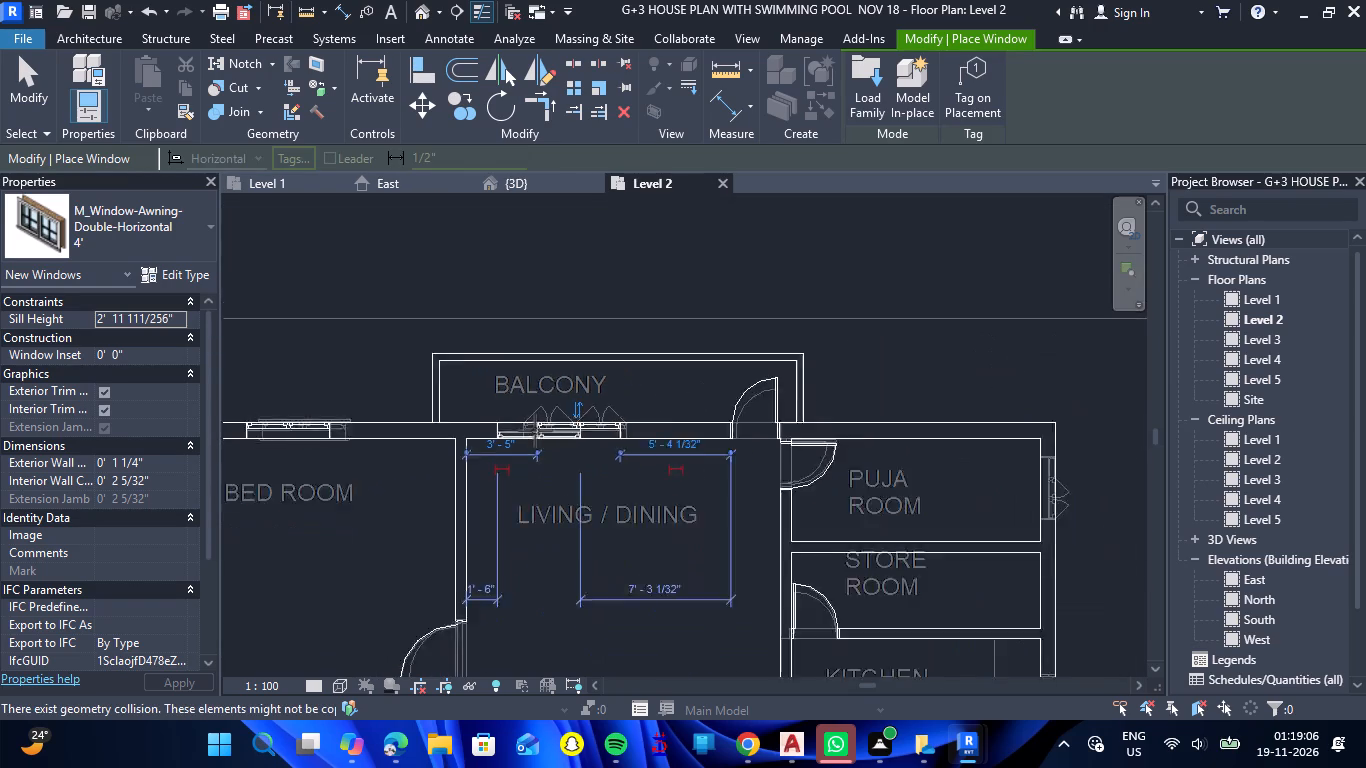
scroll(535, 431, "down", 4)
scroll(705, 404, "down", 5)
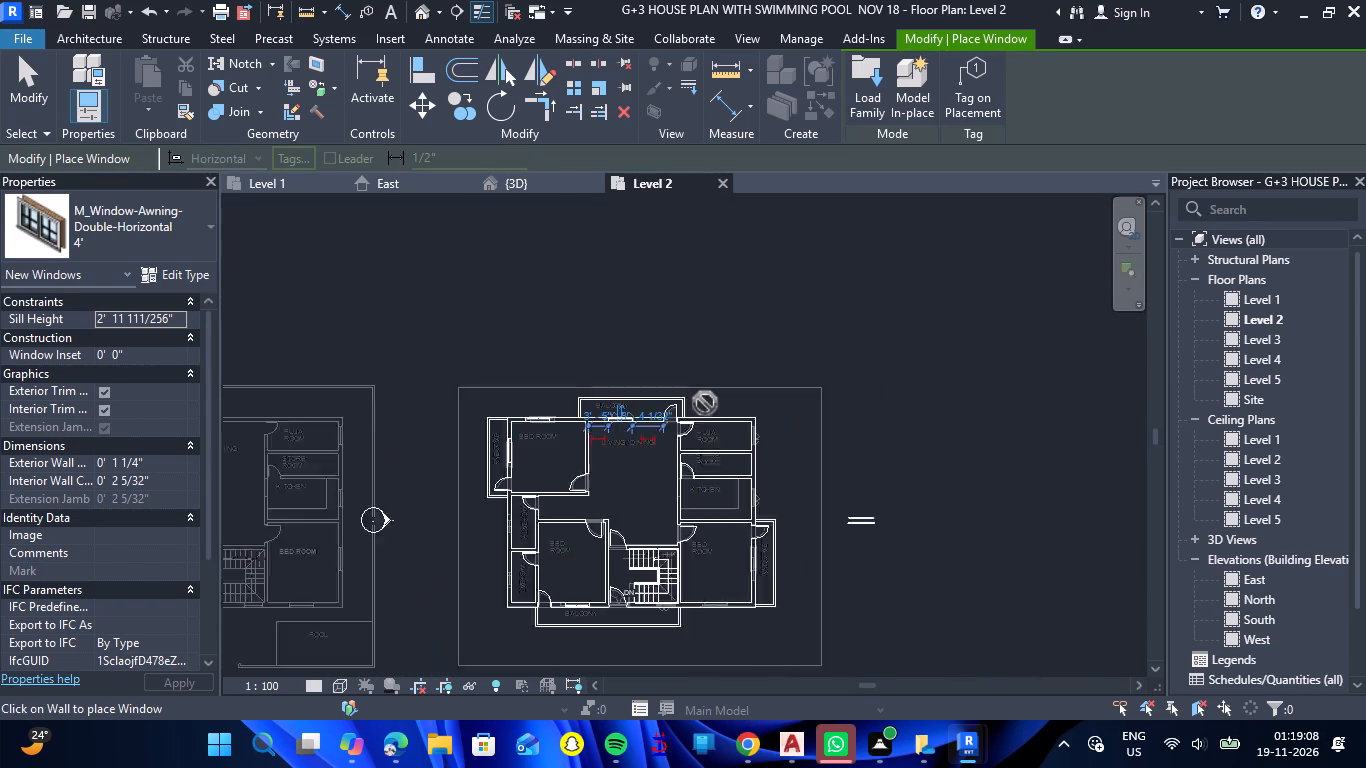
scroll(751, 542, "up", 13)
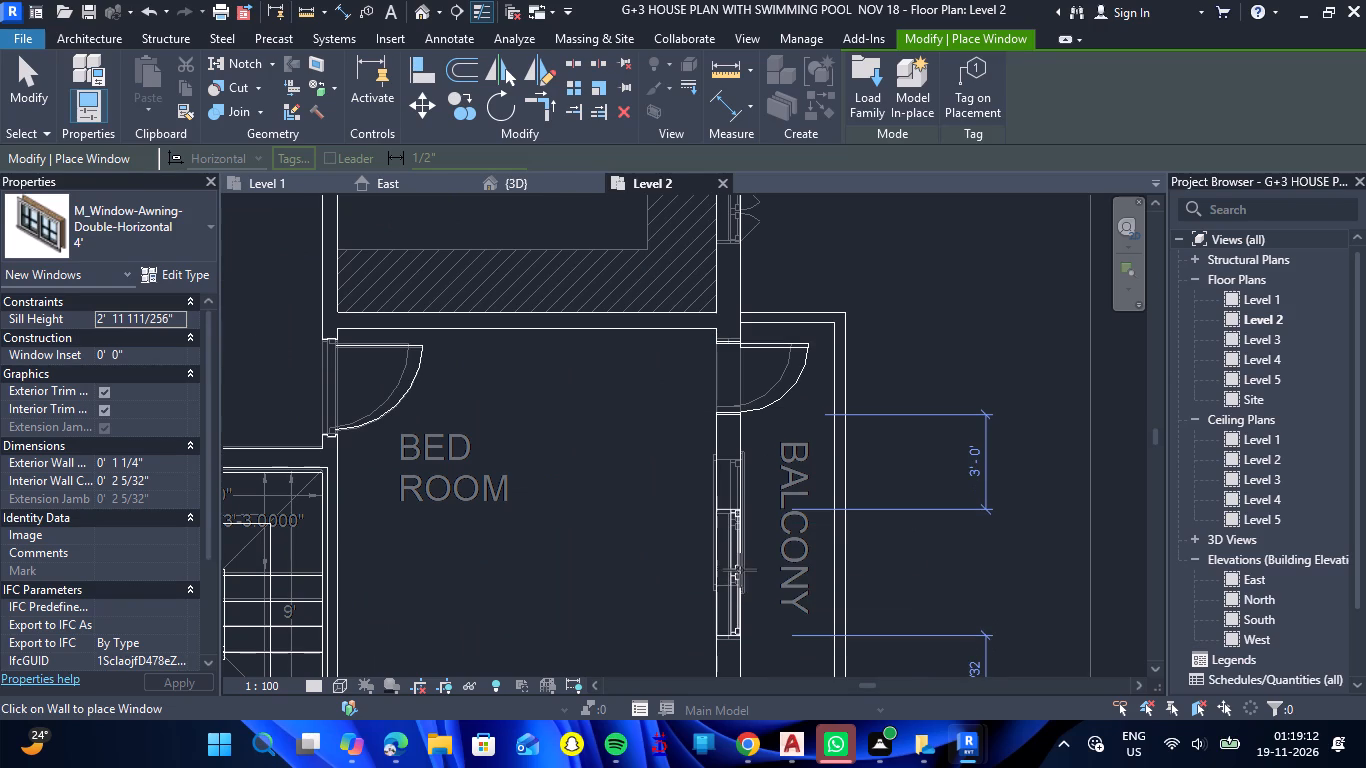
scroll(740, 570, "up", 7)
scroll(740, 570, "down", 9)
scroll(741, 598, "up", 2)
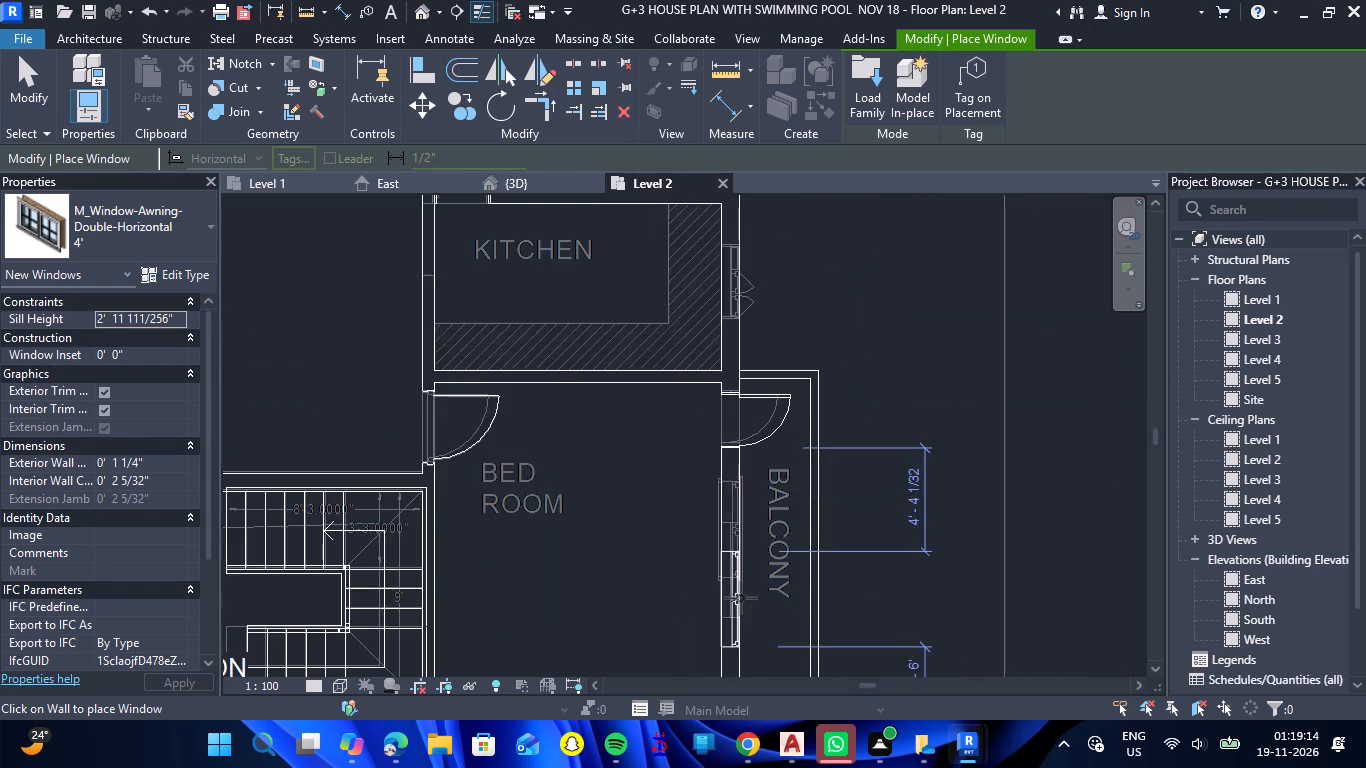
scroll(741, 598, "up", 6)
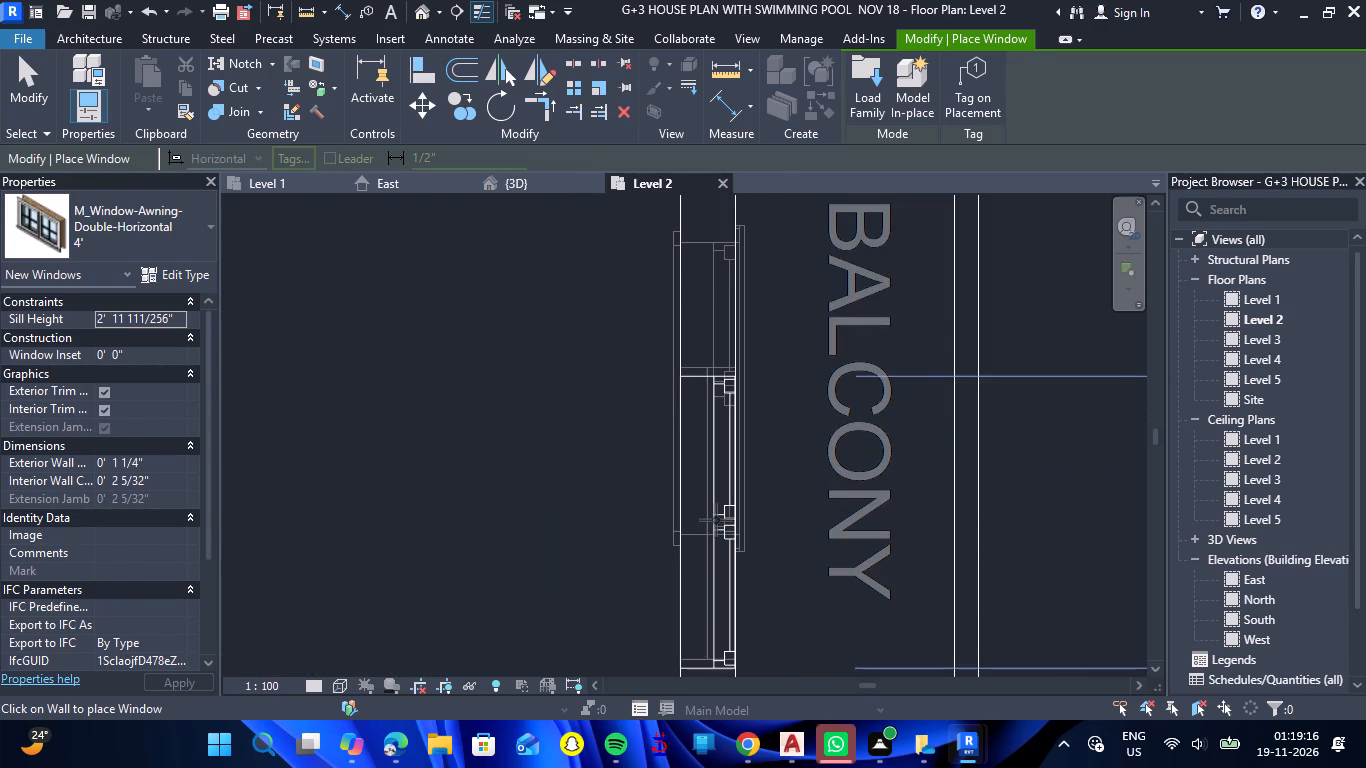
left_click(712, 517)
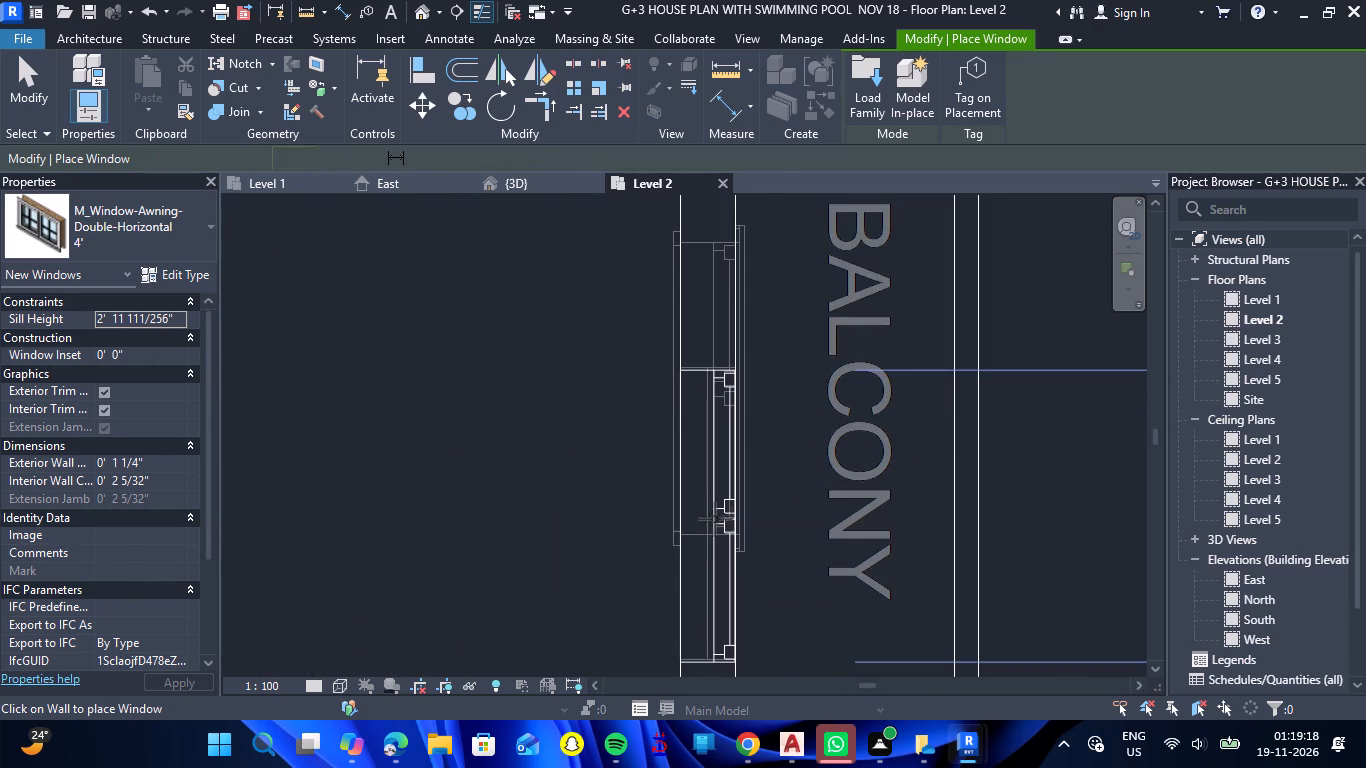
Place a 4' awning window in the front wall of the bedroom beside the staircase, about 4'-0" from both side walls.
scroll(753, 516, "down", 13)
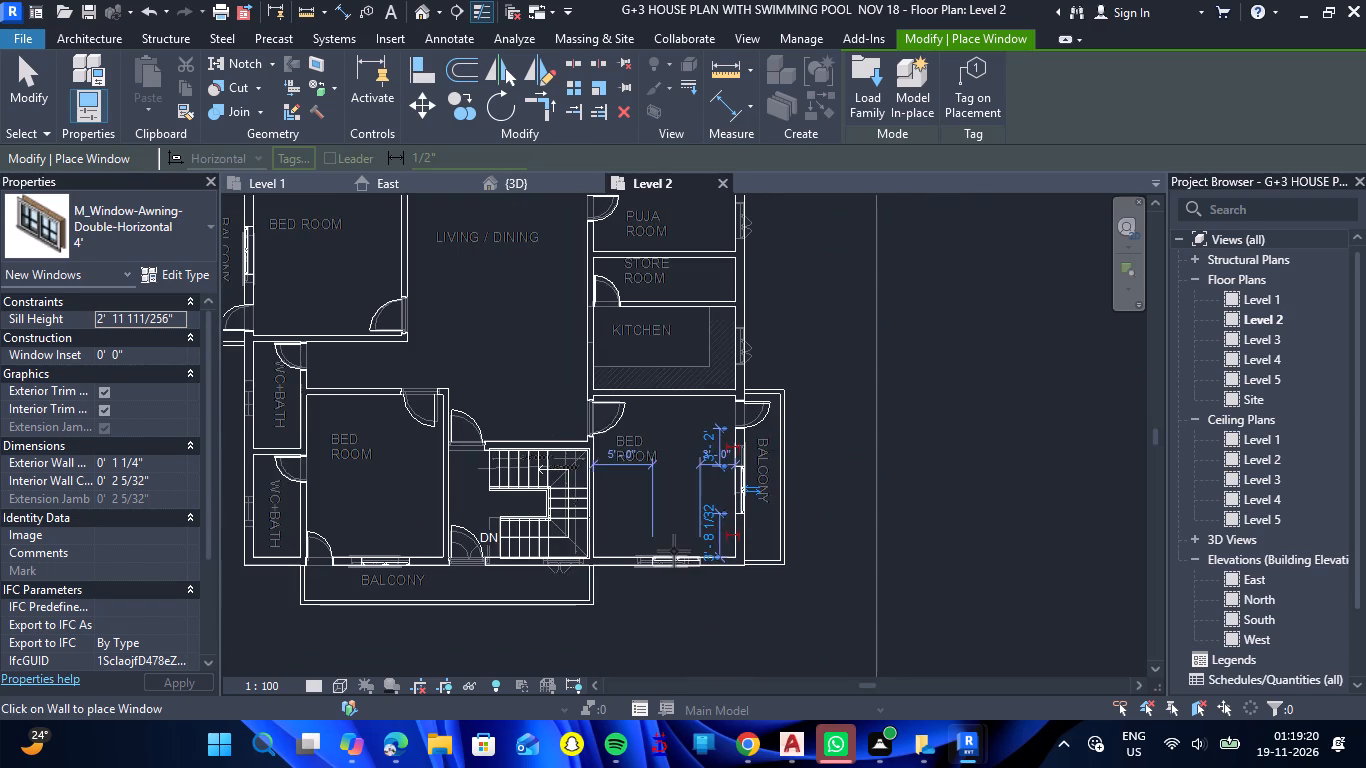
scroll(657, 570, "up", 19)
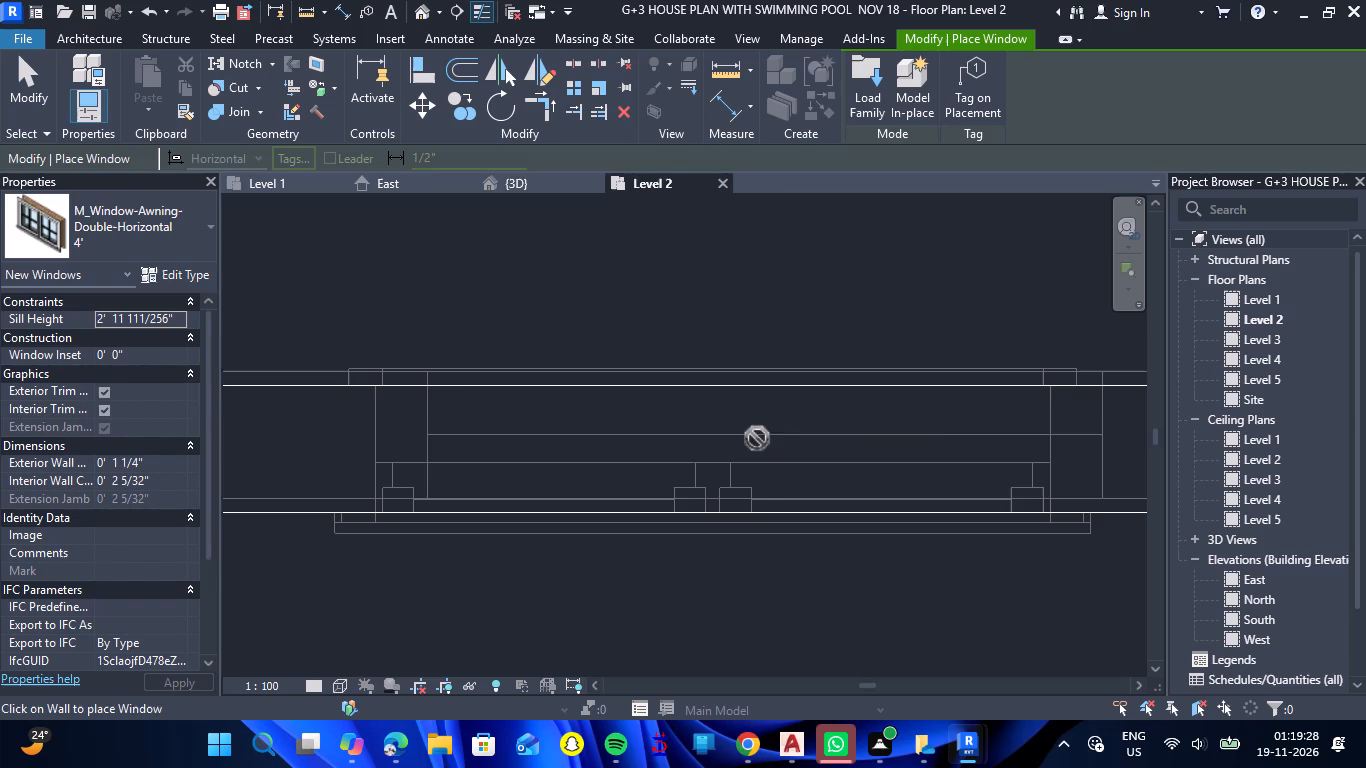
left_click(757, 452)
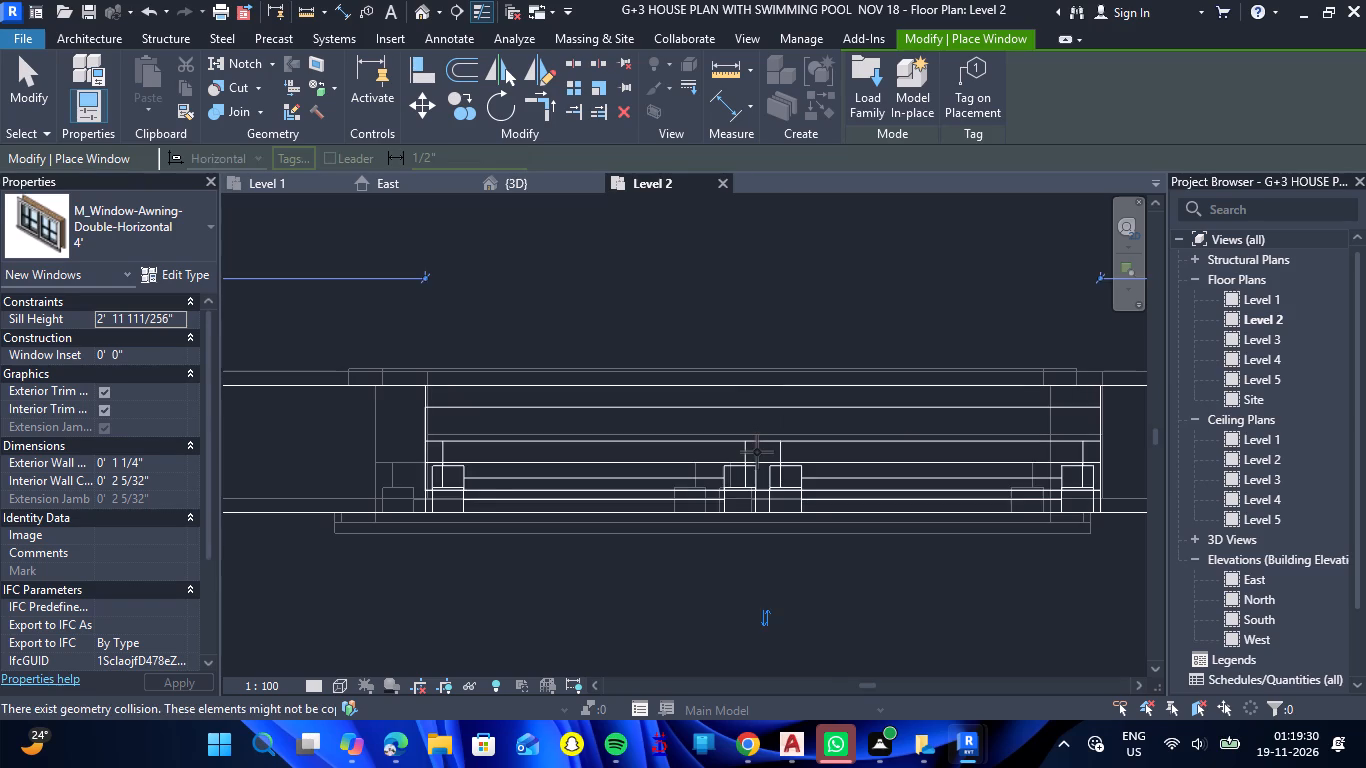
scroll(757, 452, "down", 14)
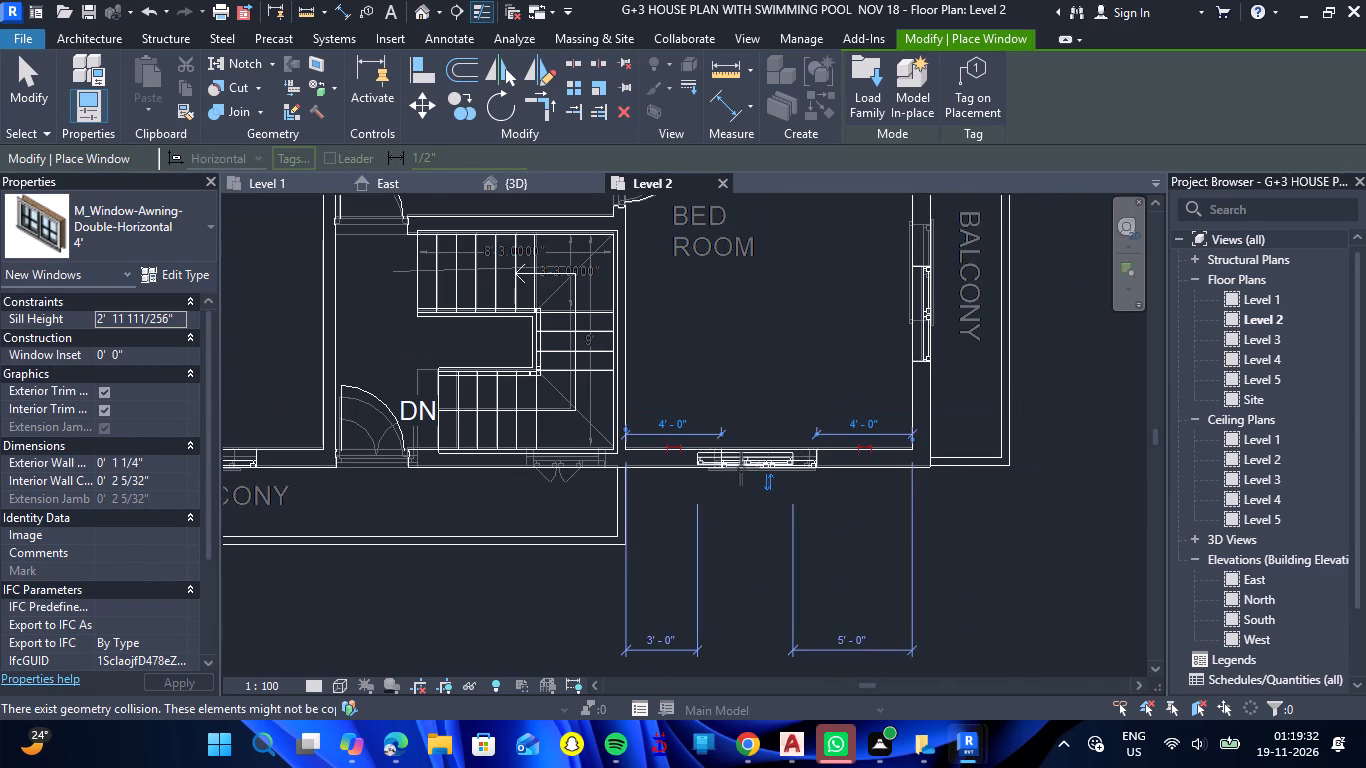
scroll(801, 489, "down", 4)
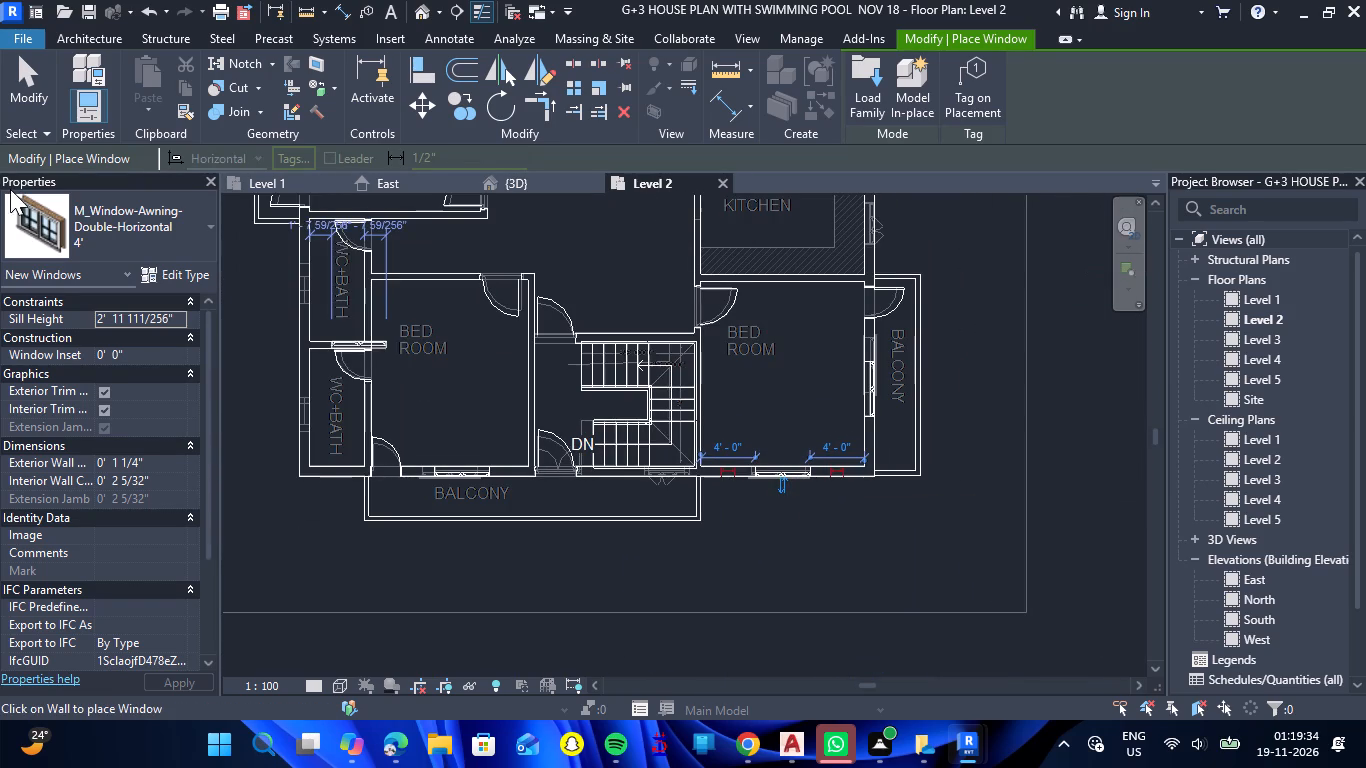
Place a 3' M_Window-Casement-Double-Sash-Variable window in the staircase's front wall, about 10" from the adjoining bedroom's partition.
left_click(212, 228)
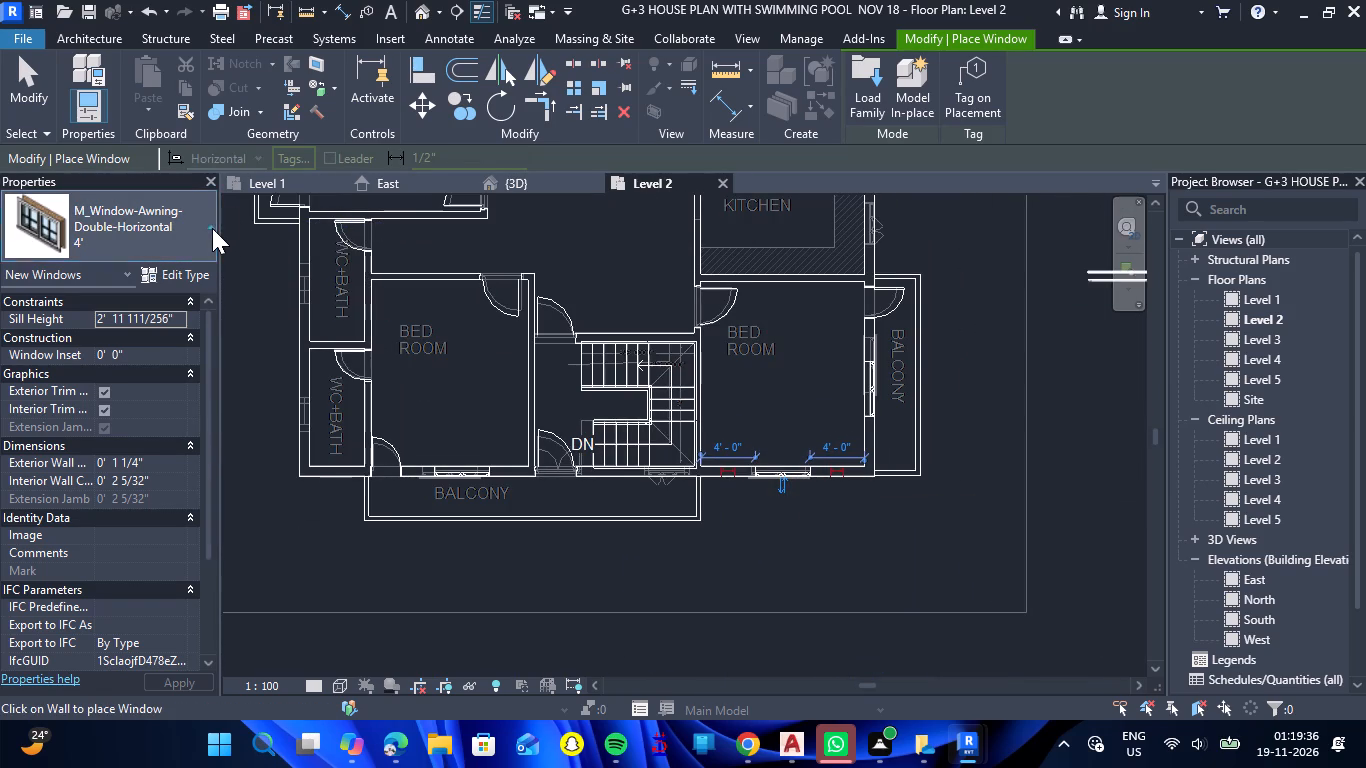
scroll(175, 376, "down", 2)
left_click(155, 385)
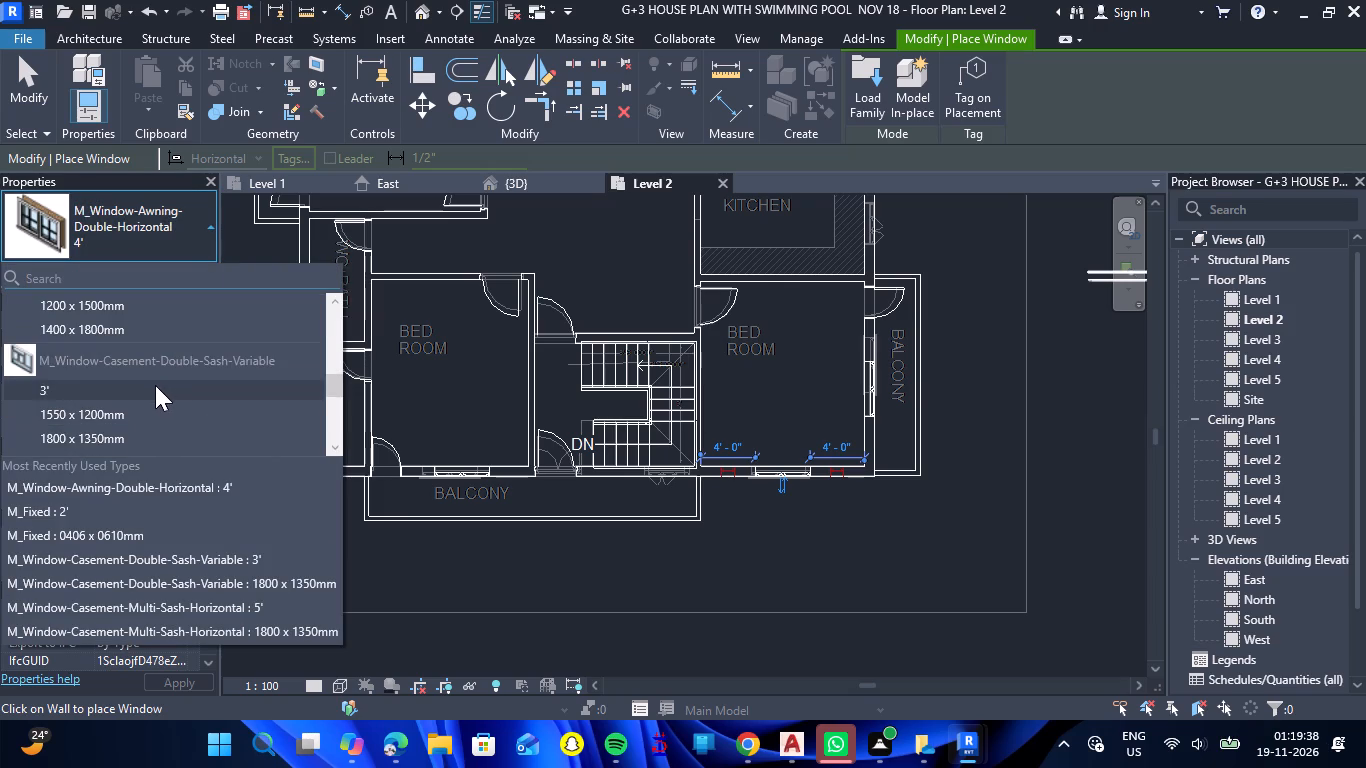
scroll(699, 479, "up", 6)
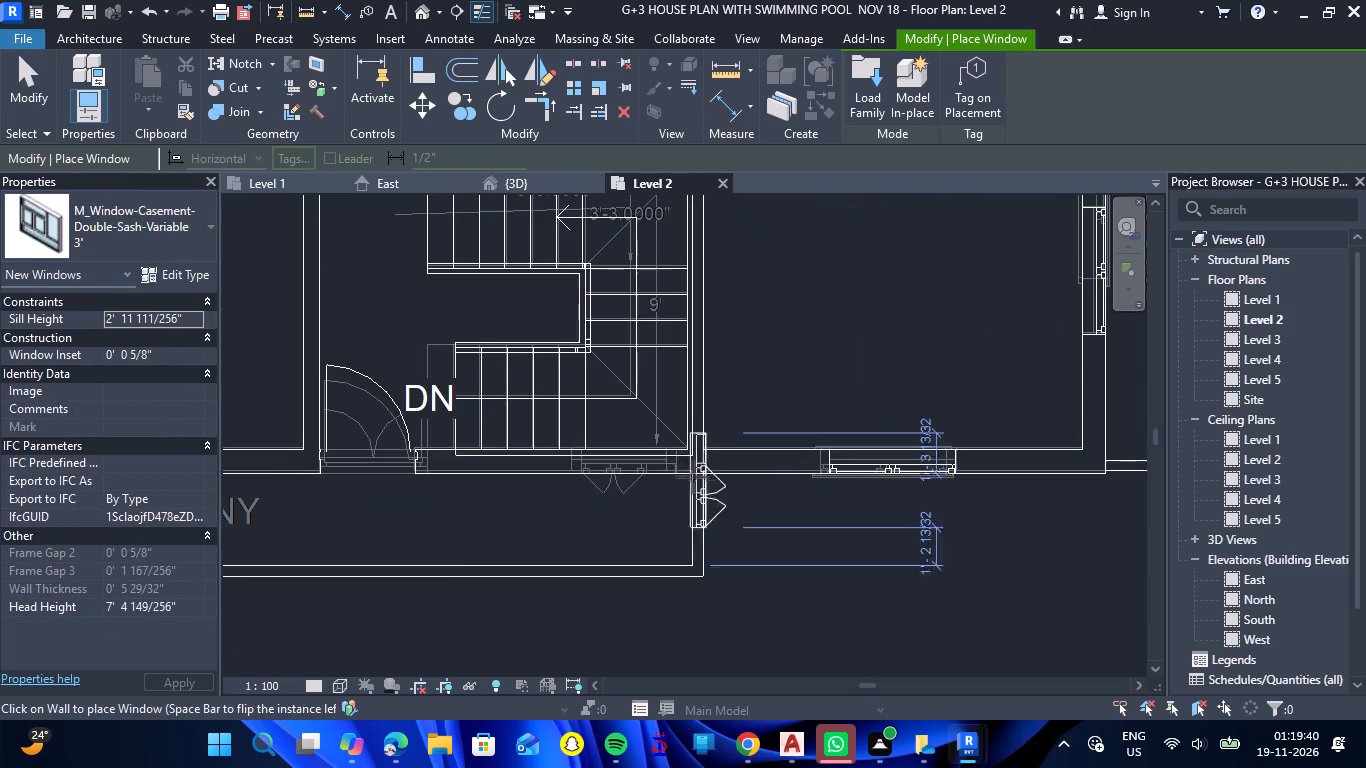
scroll(640, 468, "up", 8)
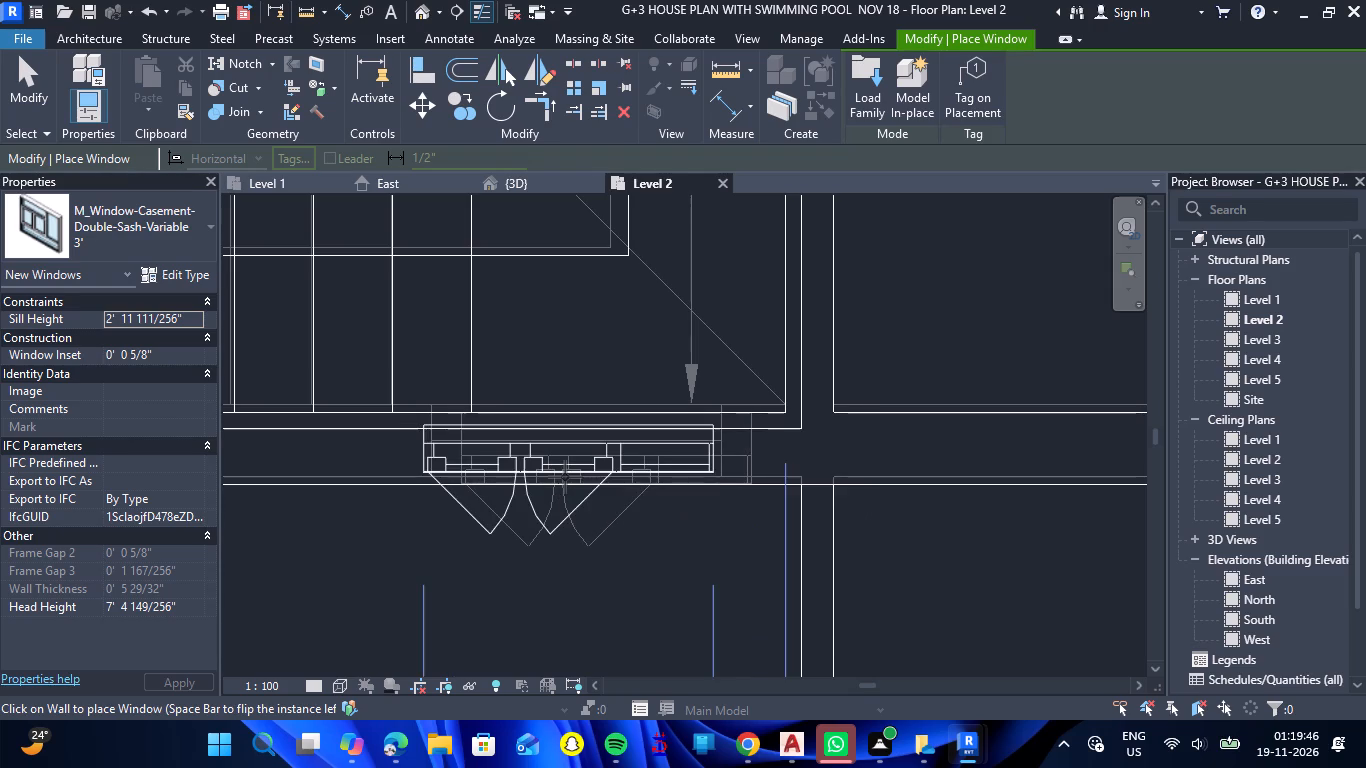
left_click(557, 478)
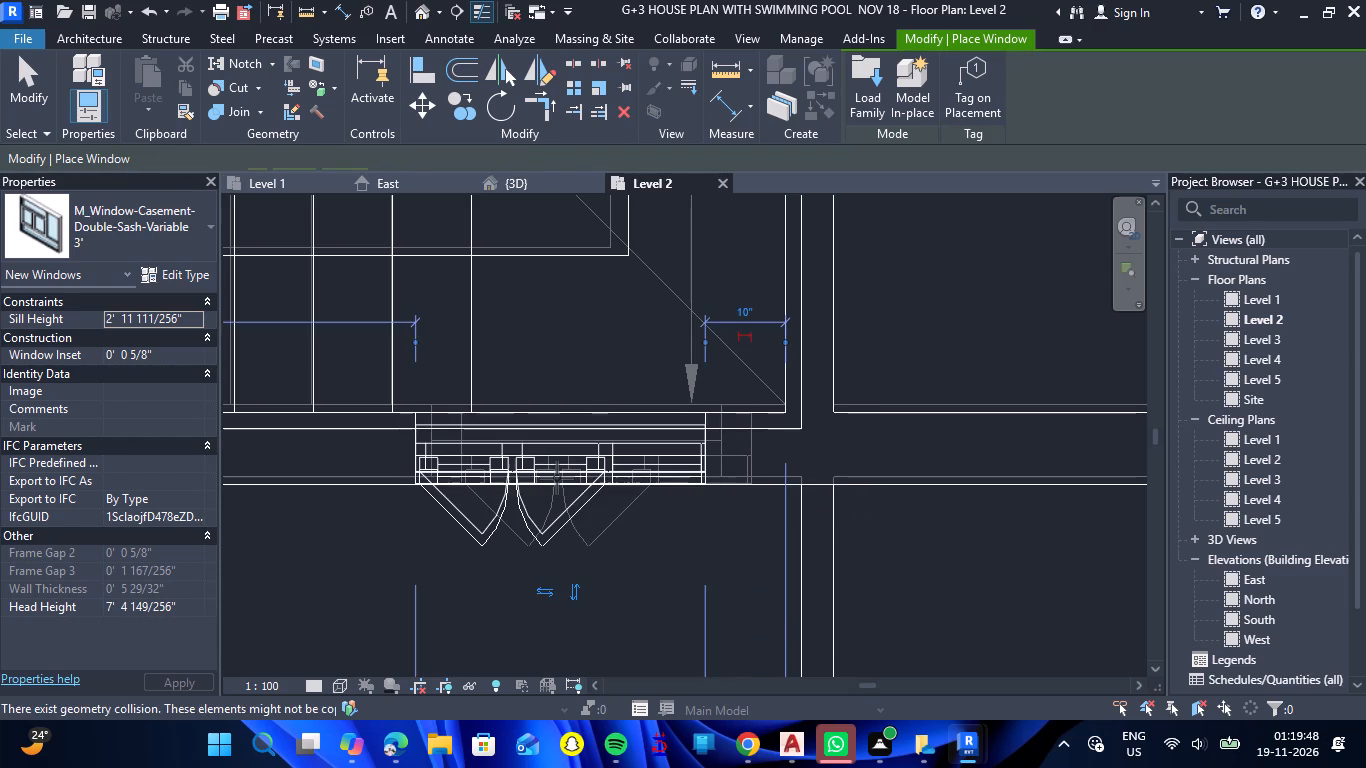
Place another 3' double-sash casement window in the kitchen's outer wall, about 1'-9" from the store room partition.
scroll(557, 478, "down", 11)
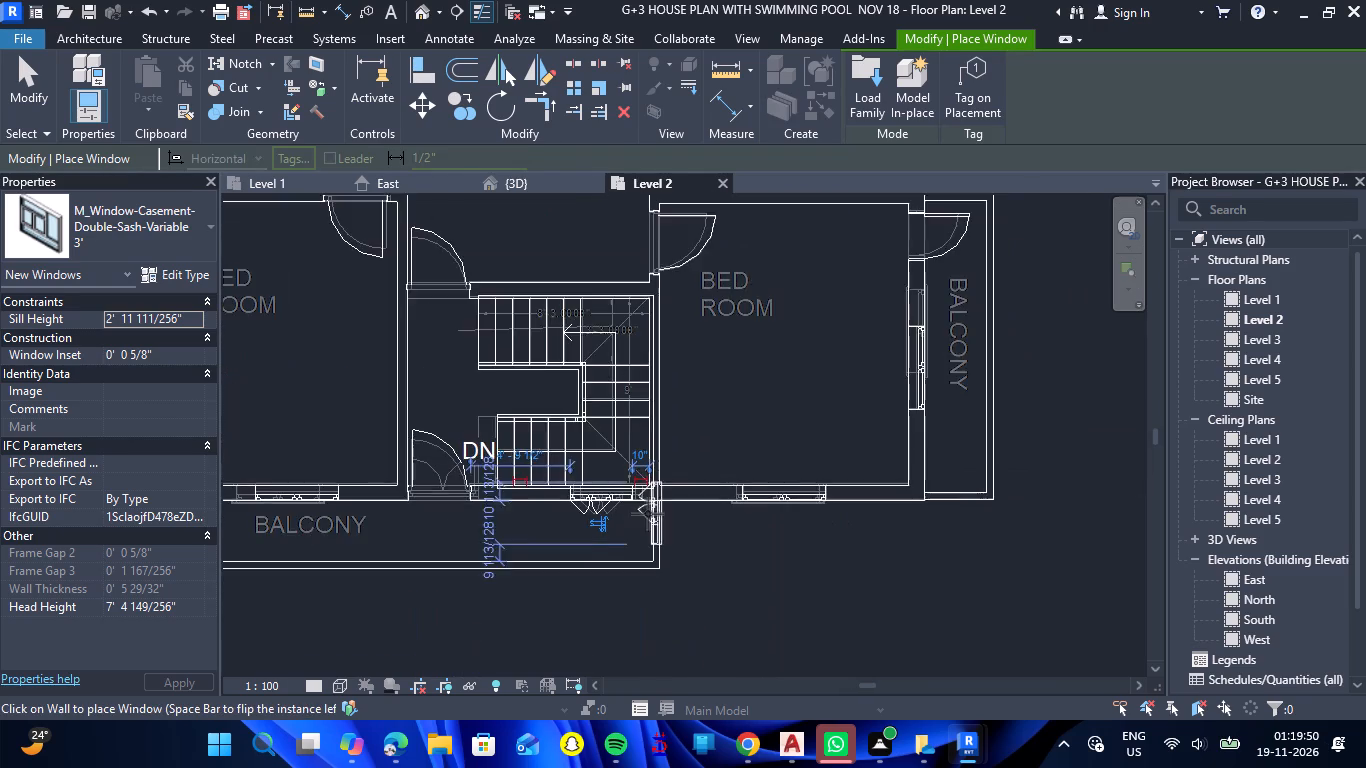
scroll(648, 514, "down", 9)
scroll(744, 367, "up", 7)
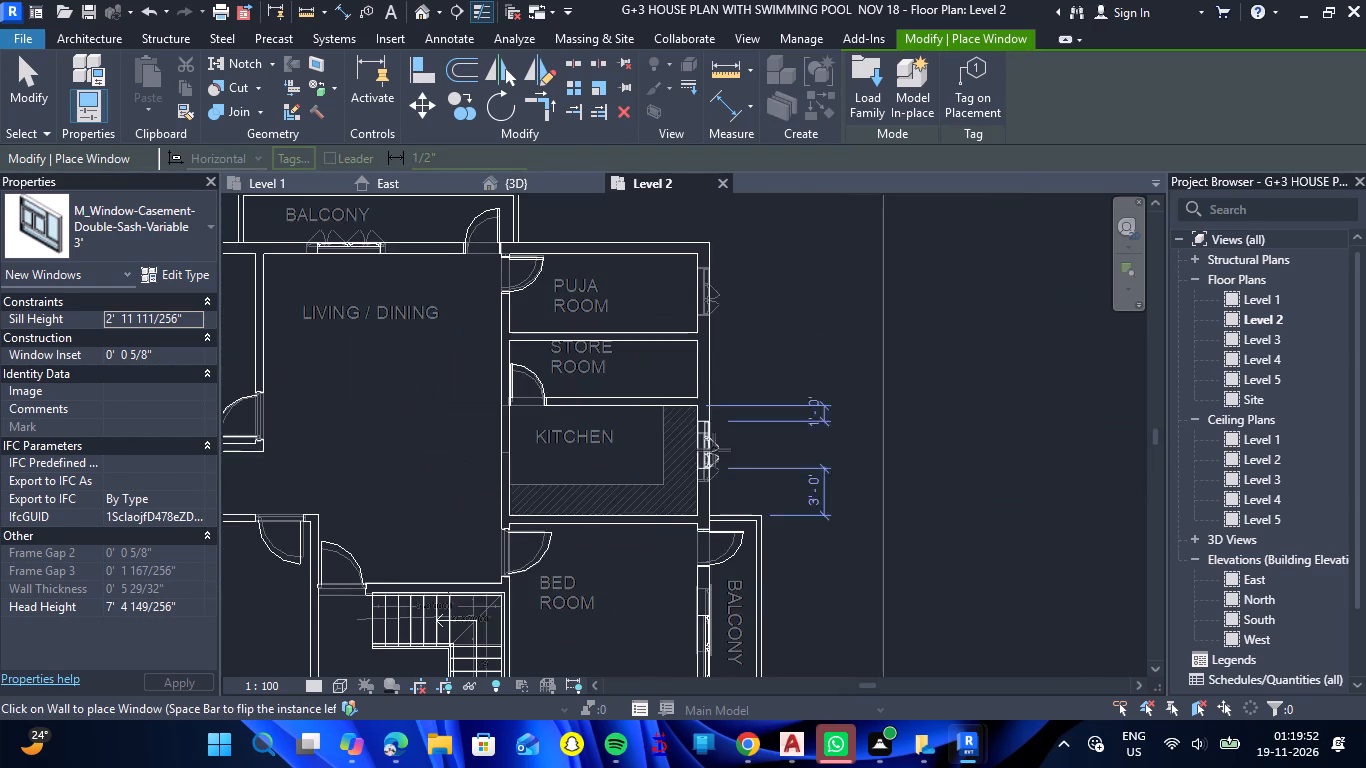
scroll(714, 450, "up", 12)
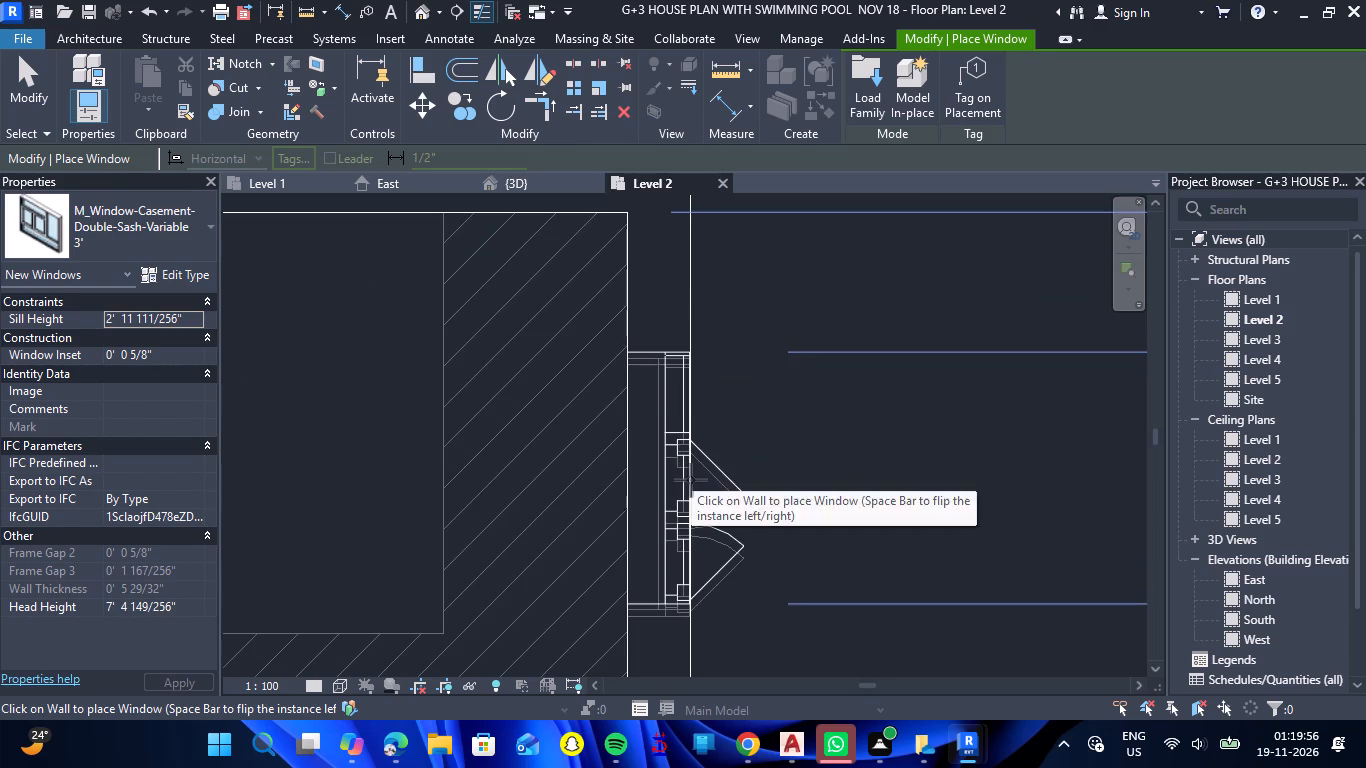
left_click(691, 483)
Place a 3' double-sash casement window in the puja room's outer wall, over the underlay window.
scroll(740, 479, "down", 11)
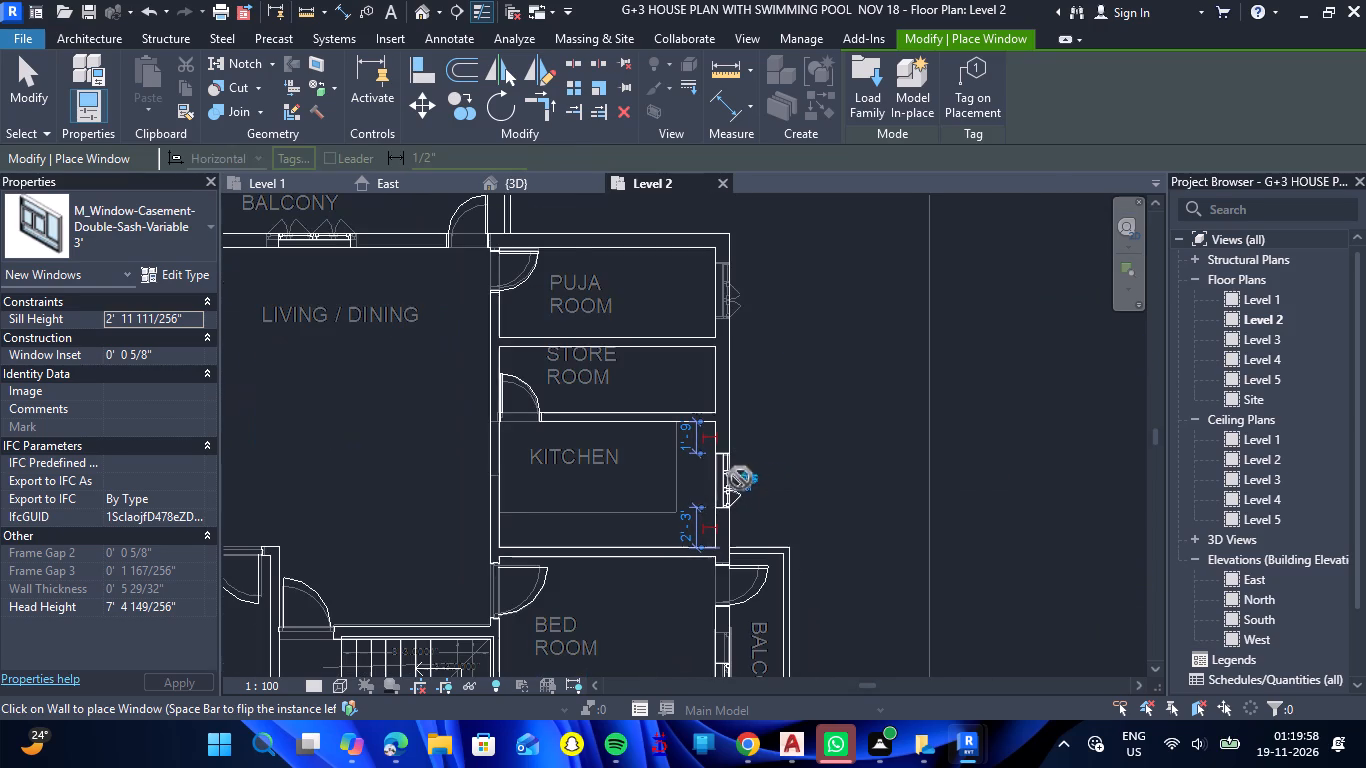
scroll(726, 262, "up", 11)
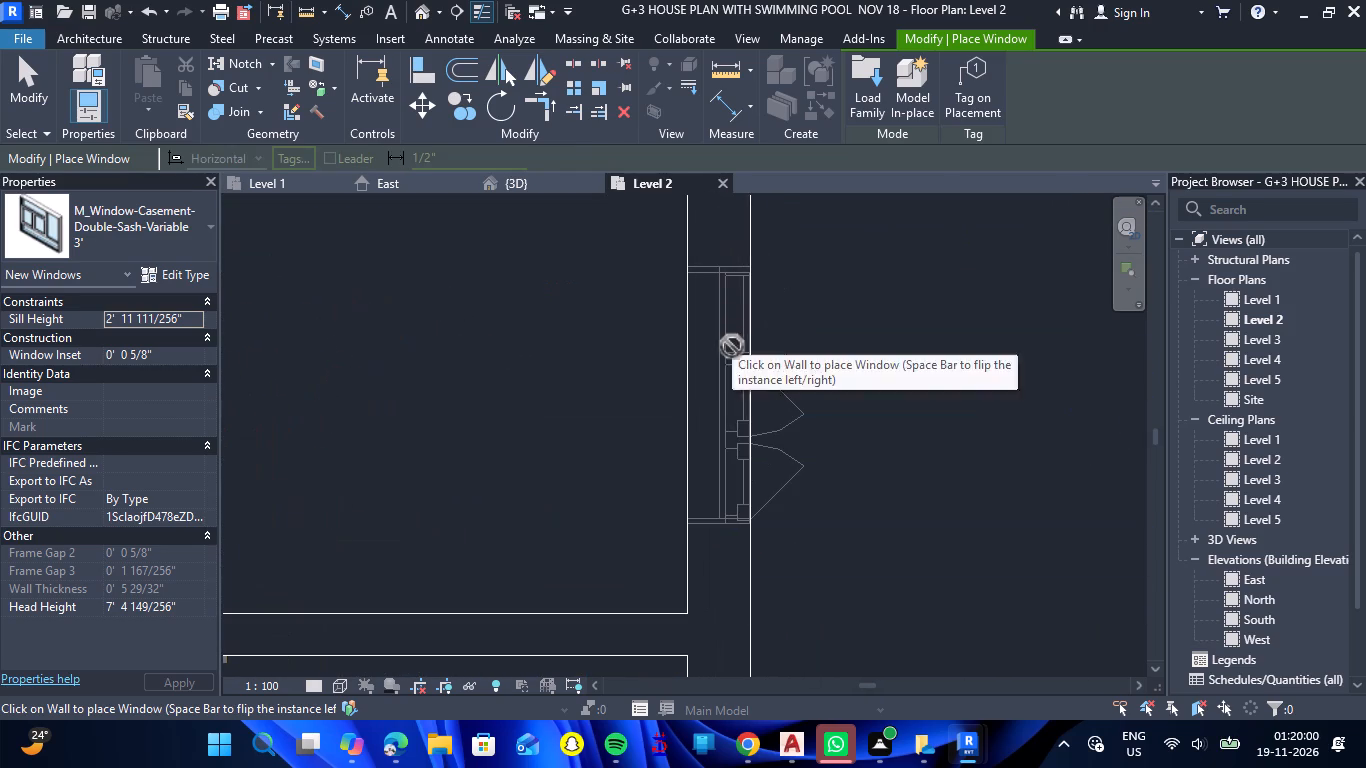
left_click(754, 393)
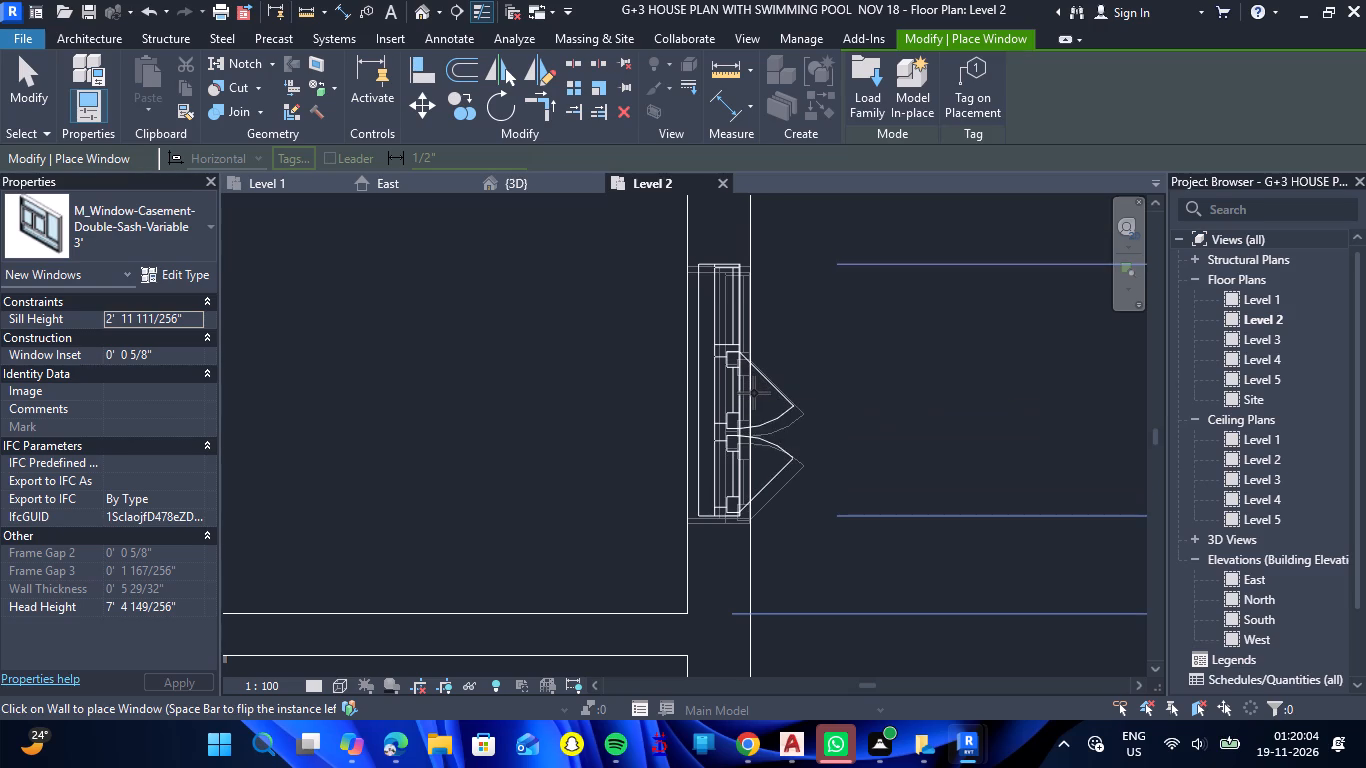
Place a 2' M_Fixed window in the front bathroom's outer wall, about 3'-1" from its front wall.
scroll(750, 393, "down", 18)
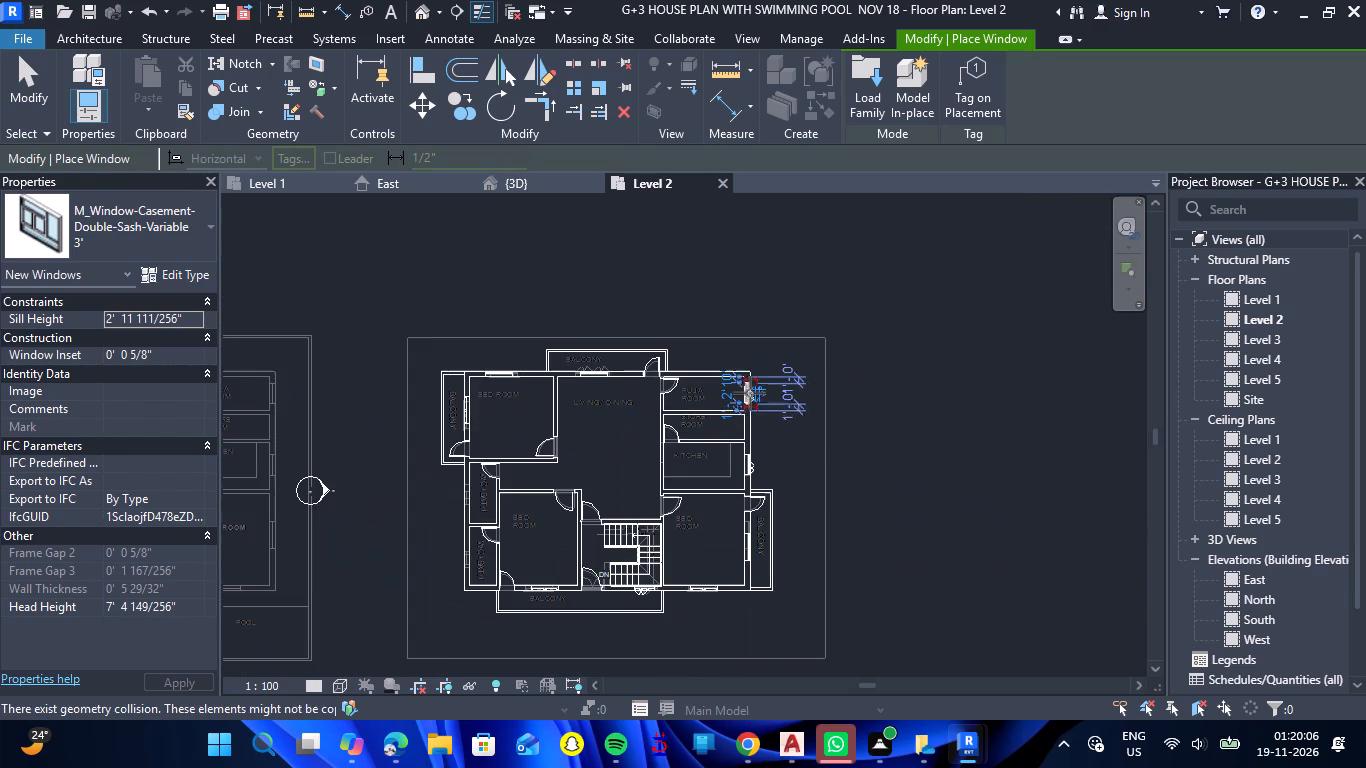
left_click(205, 232)
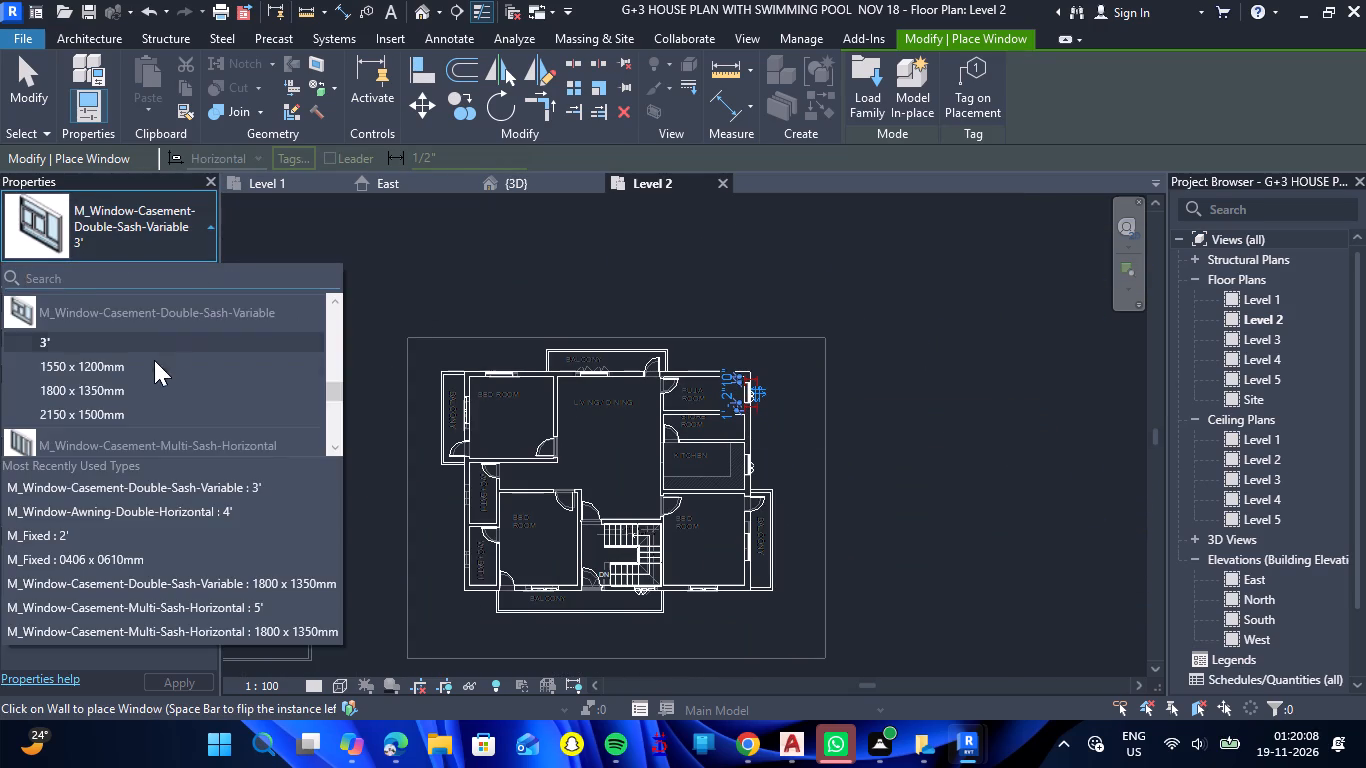
scroll(154, 364, "up", 7)
left_click(132, 342)
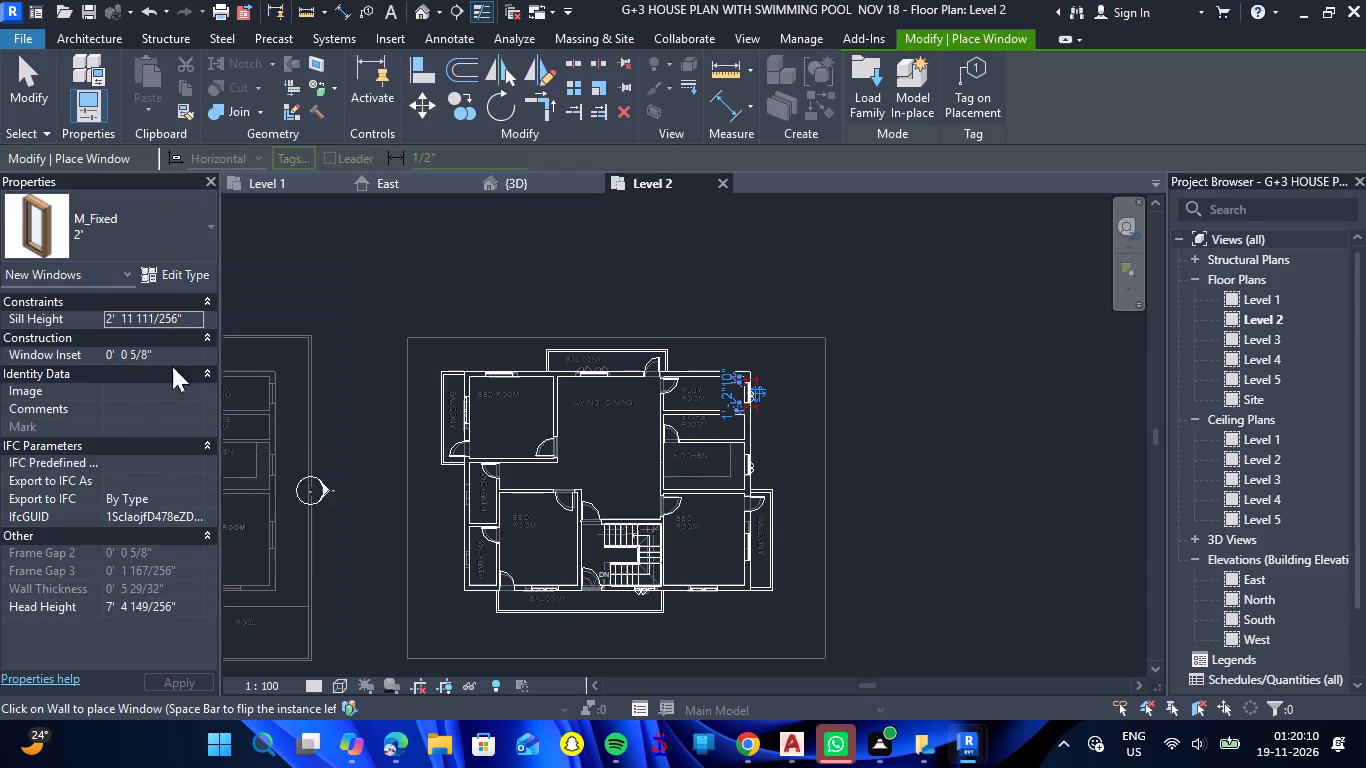
scroll(449, 572, "up", 12)
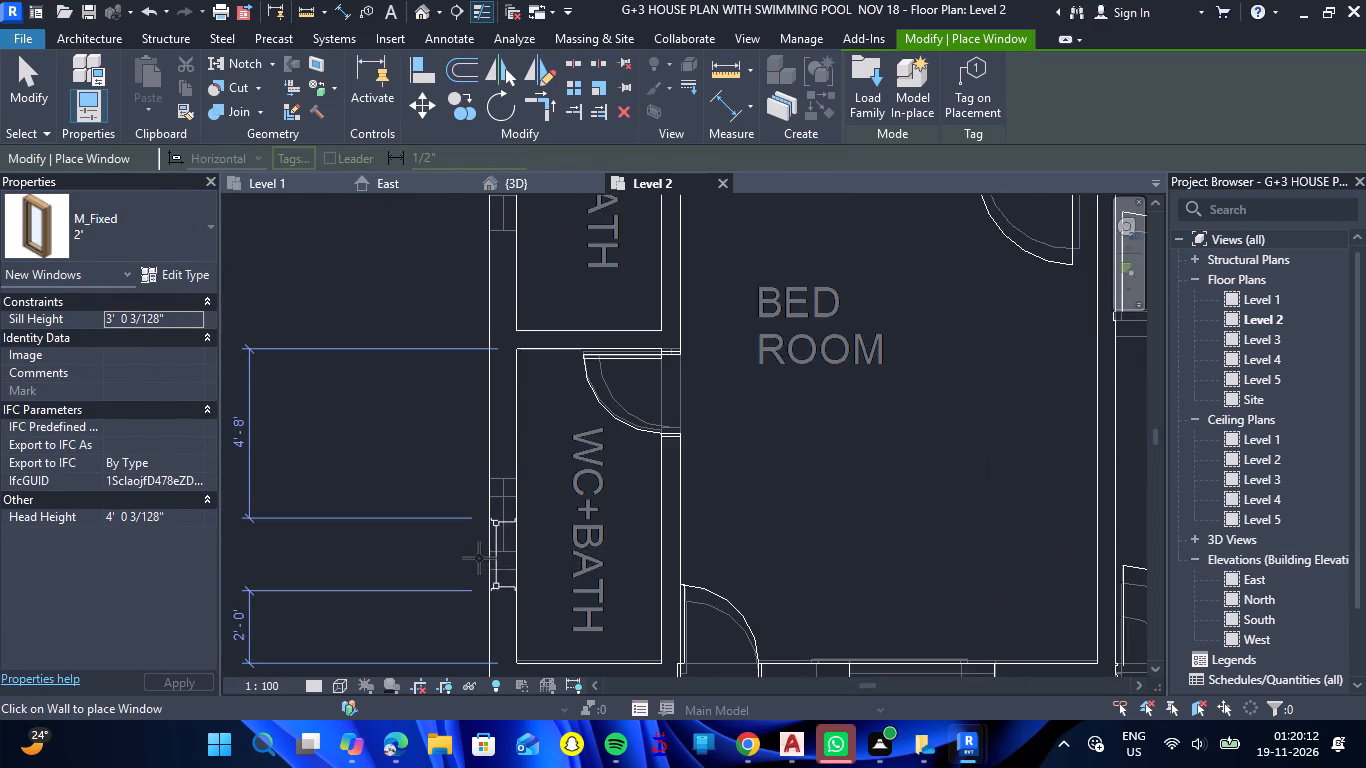
scroll(479, 558, "up", 7)
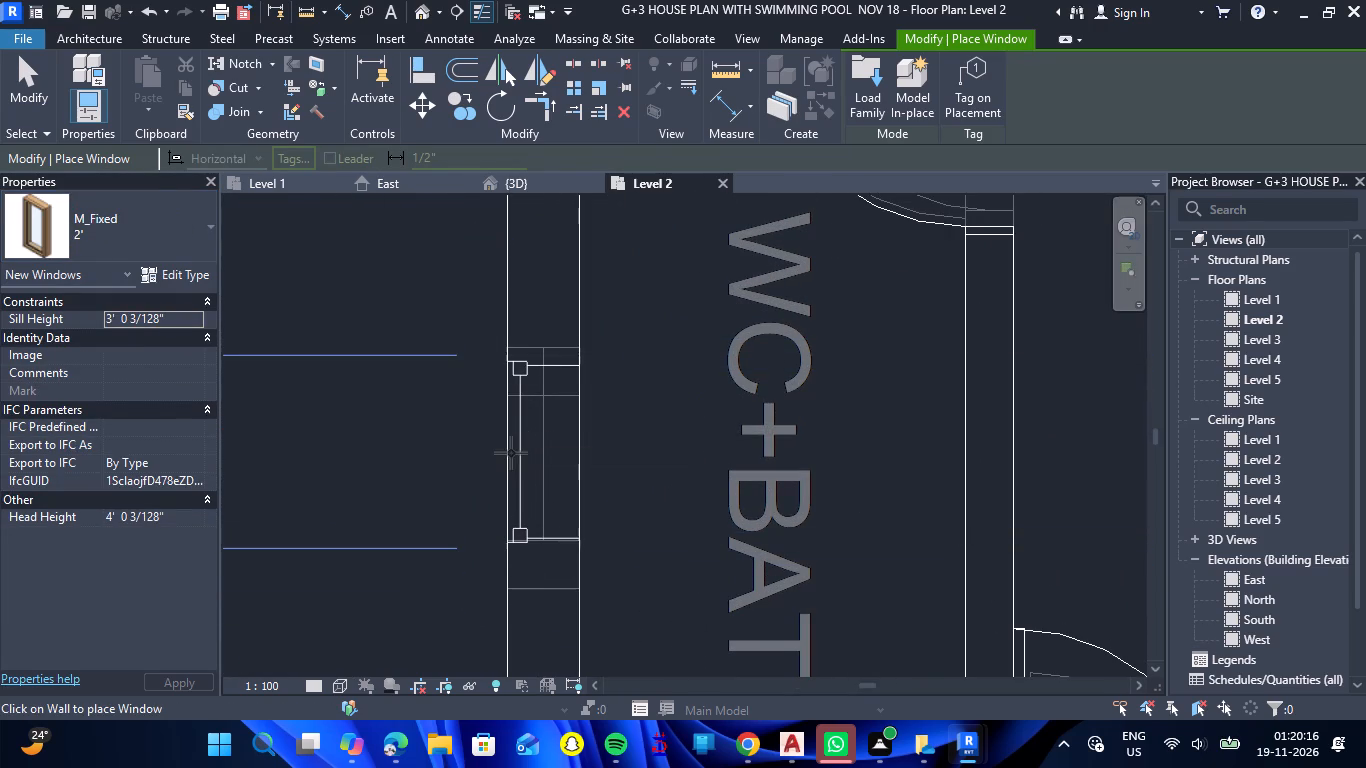
left_click(511, 447)
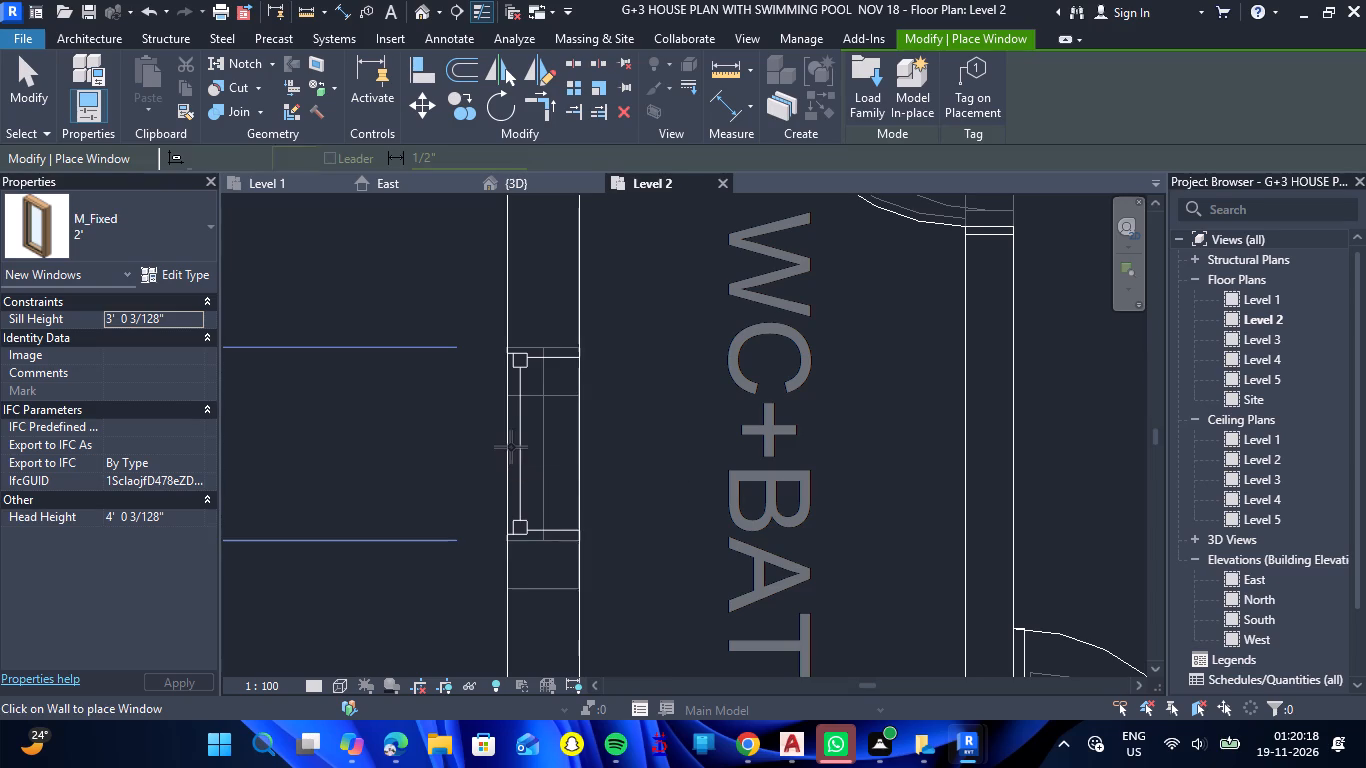
Place a 2' M_Fixed window in the rear bathroom's outer wall, about 3'-9" from the partition between the bathrooms.
scroll(526, 485, "down", 13)
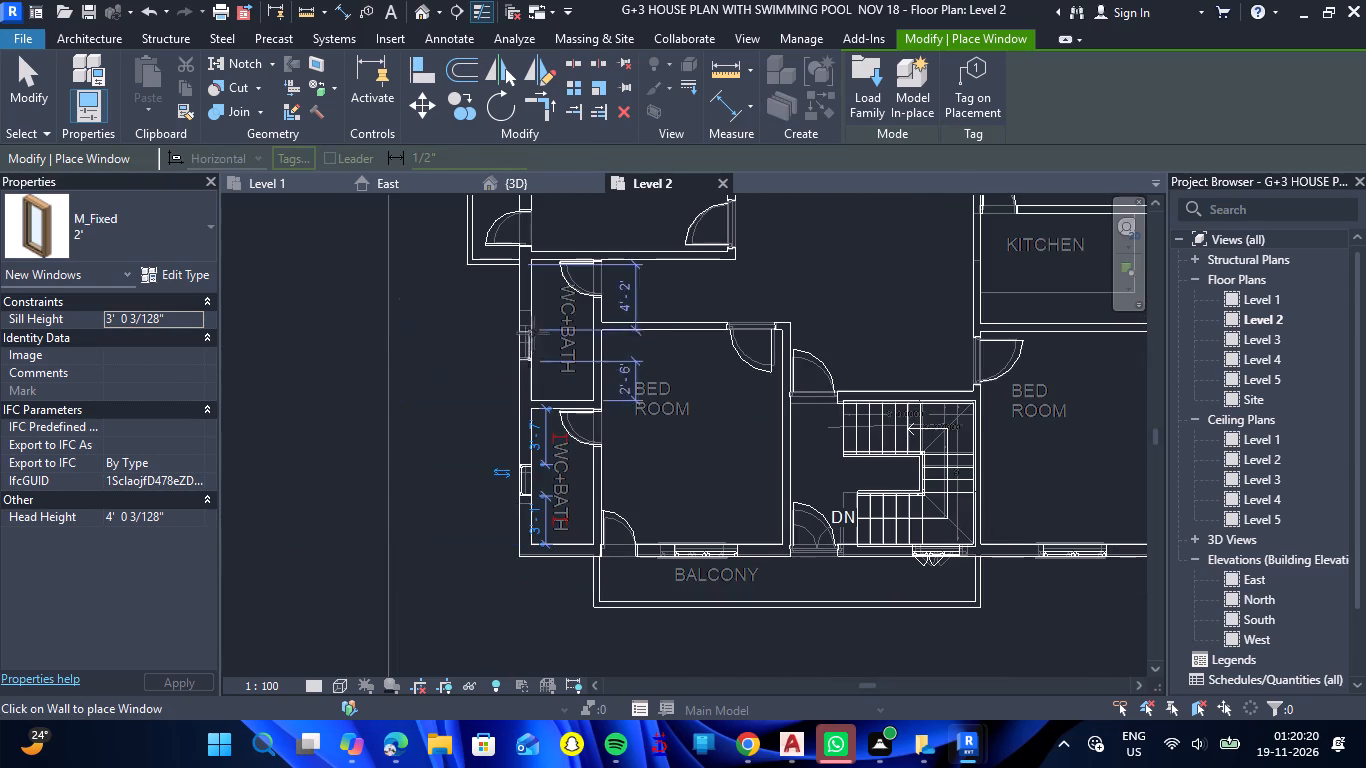
scroll(530, 321, "up", 12)
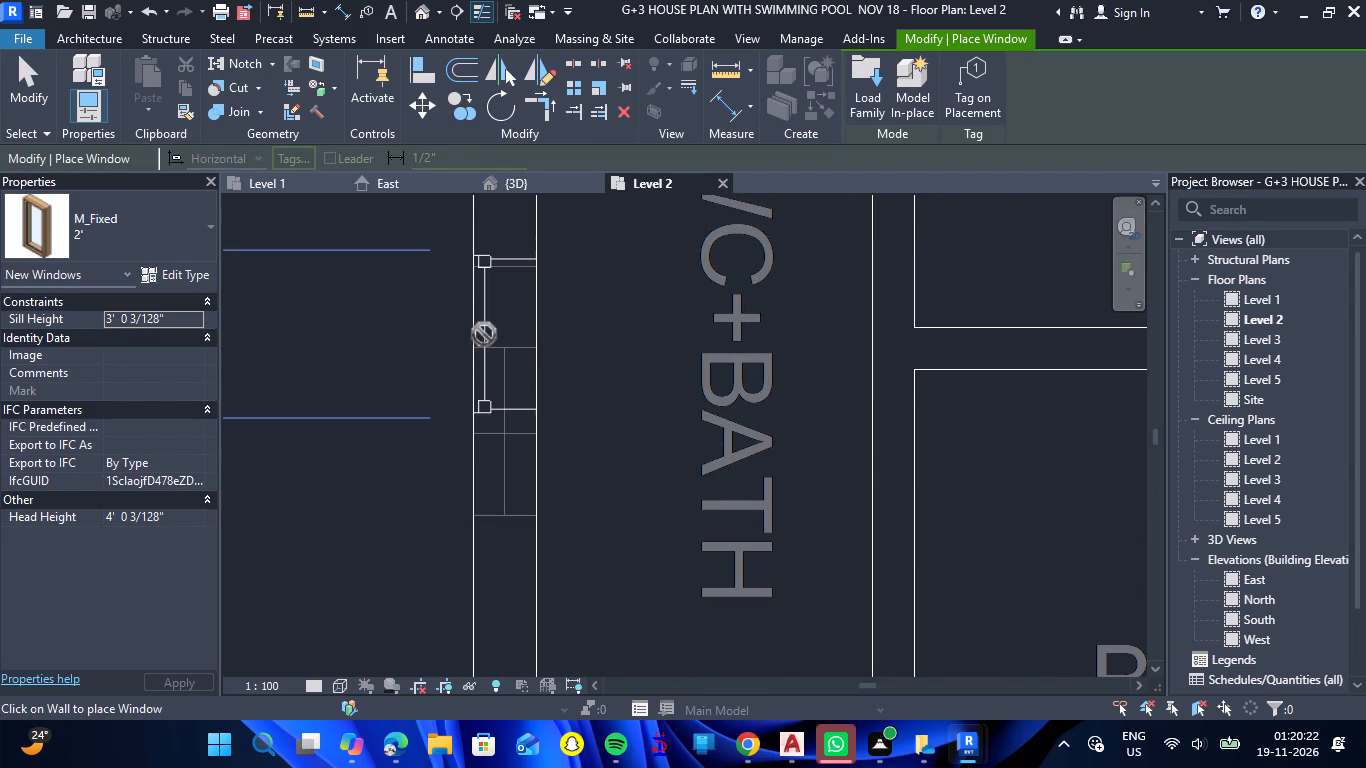
left_click(477, 350)
Nudge the front bathroom's 2' fixed window along its wall toward the front of the house to align with the underlay window.
scroll(371, 352, "down", 6)
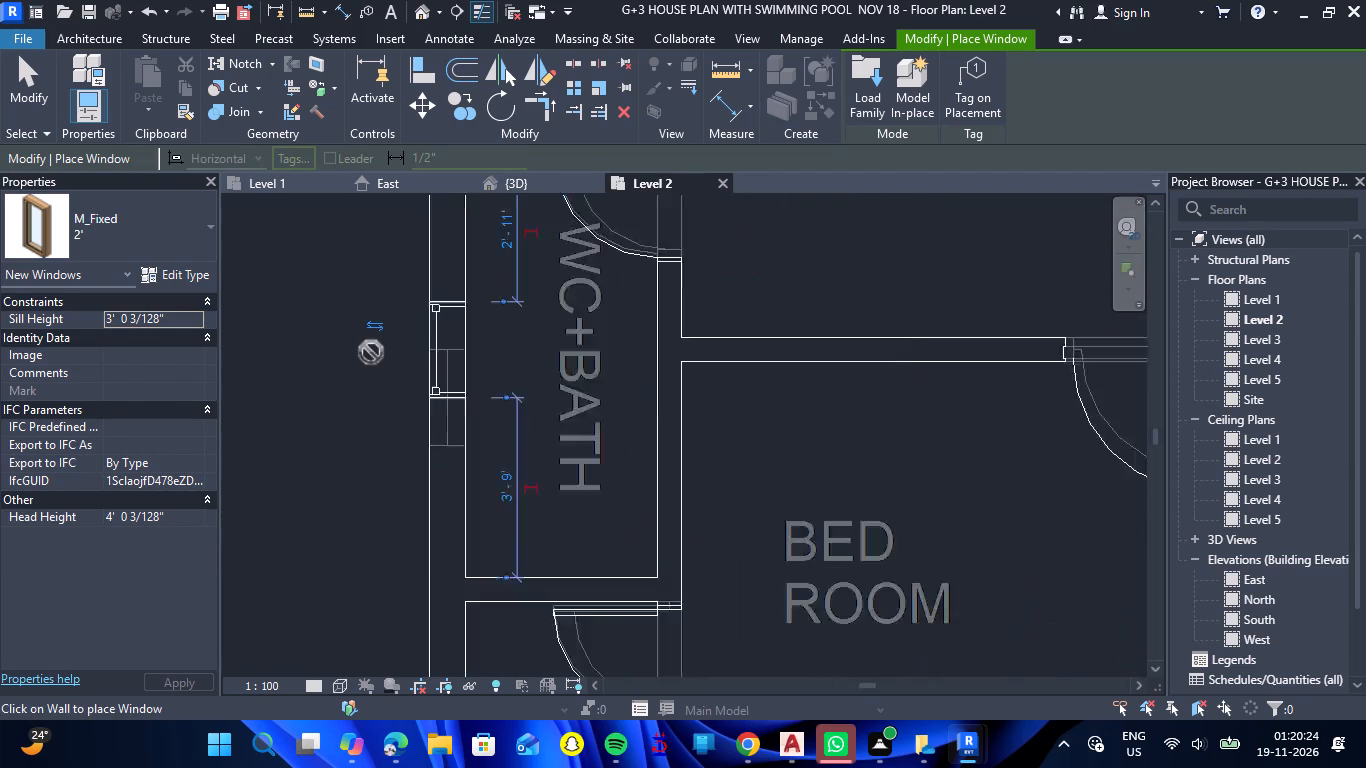
scroll(371, 352, "down", 5)
scroll(365, 538, "up", 12)
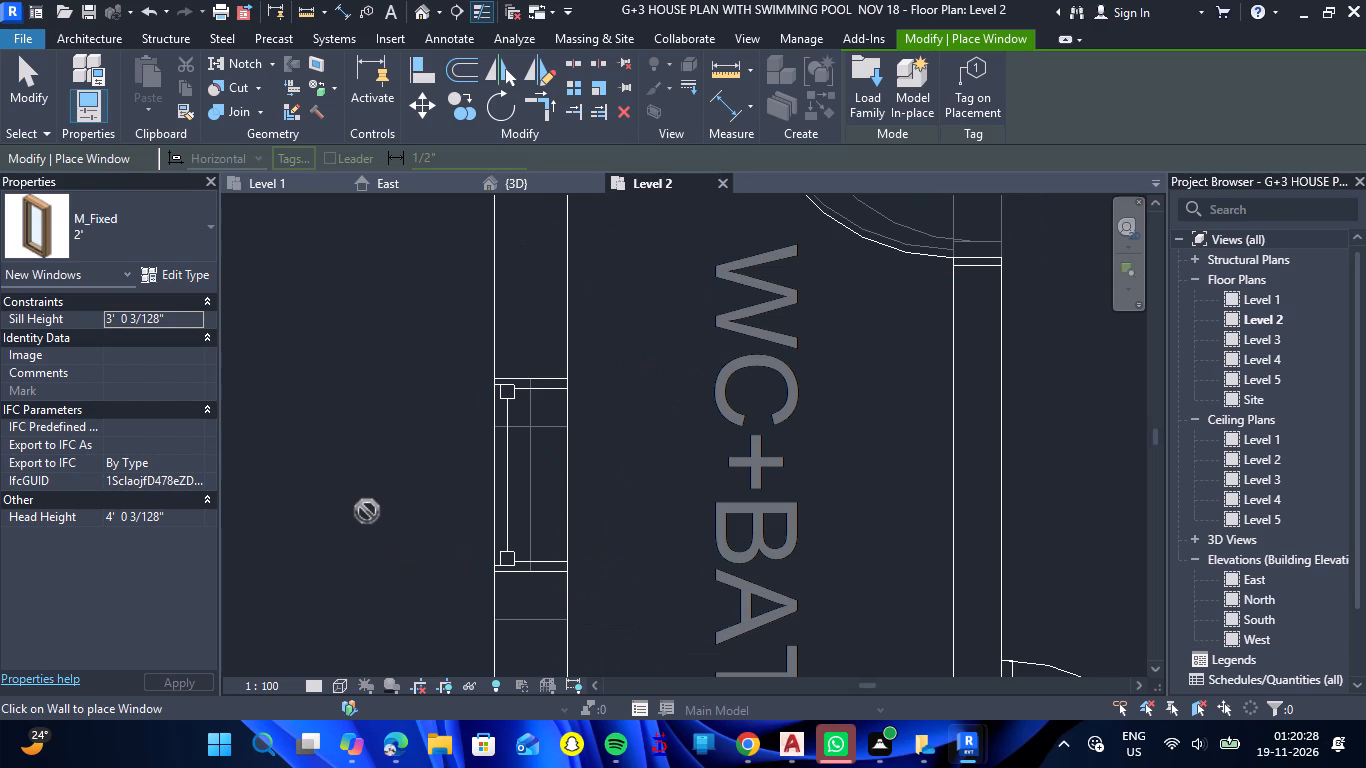
key("Escape")
key("Escape")
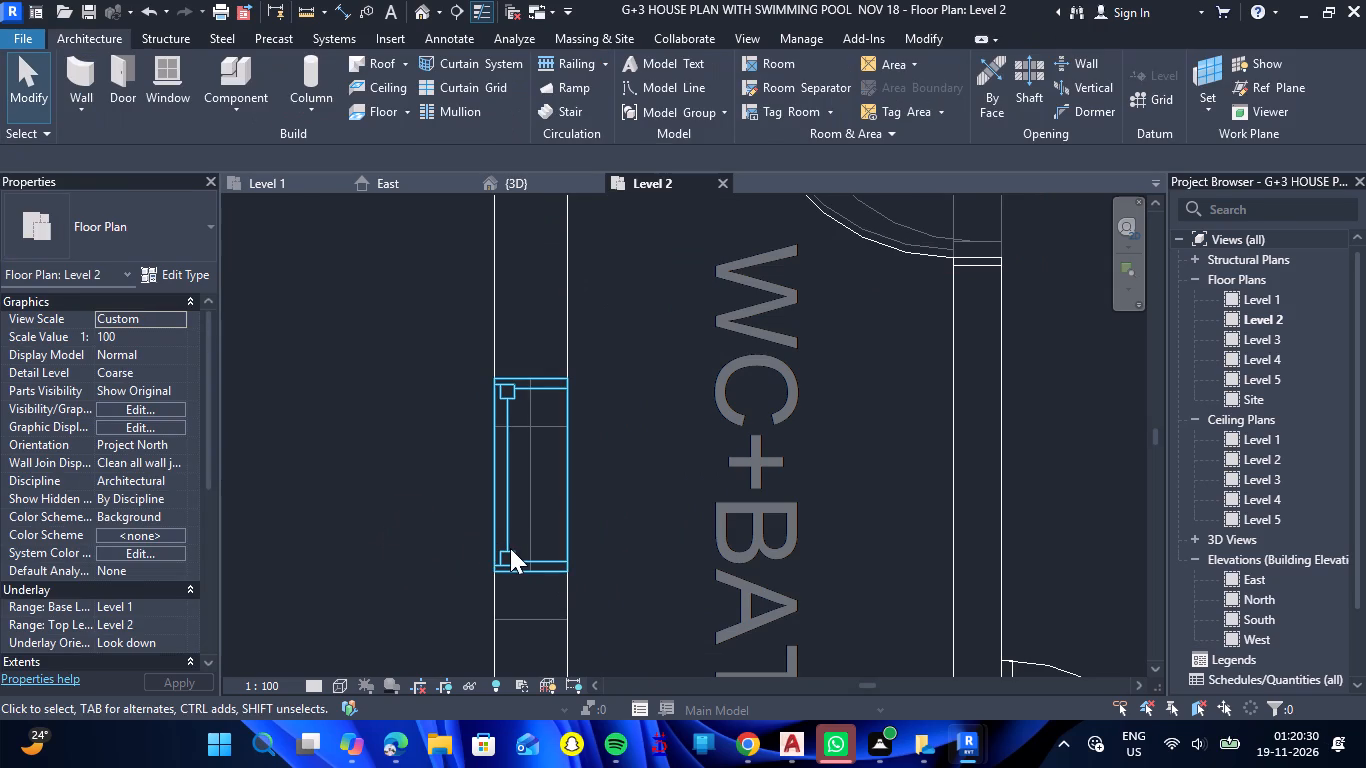
left_click(510, 548)
key("Down")
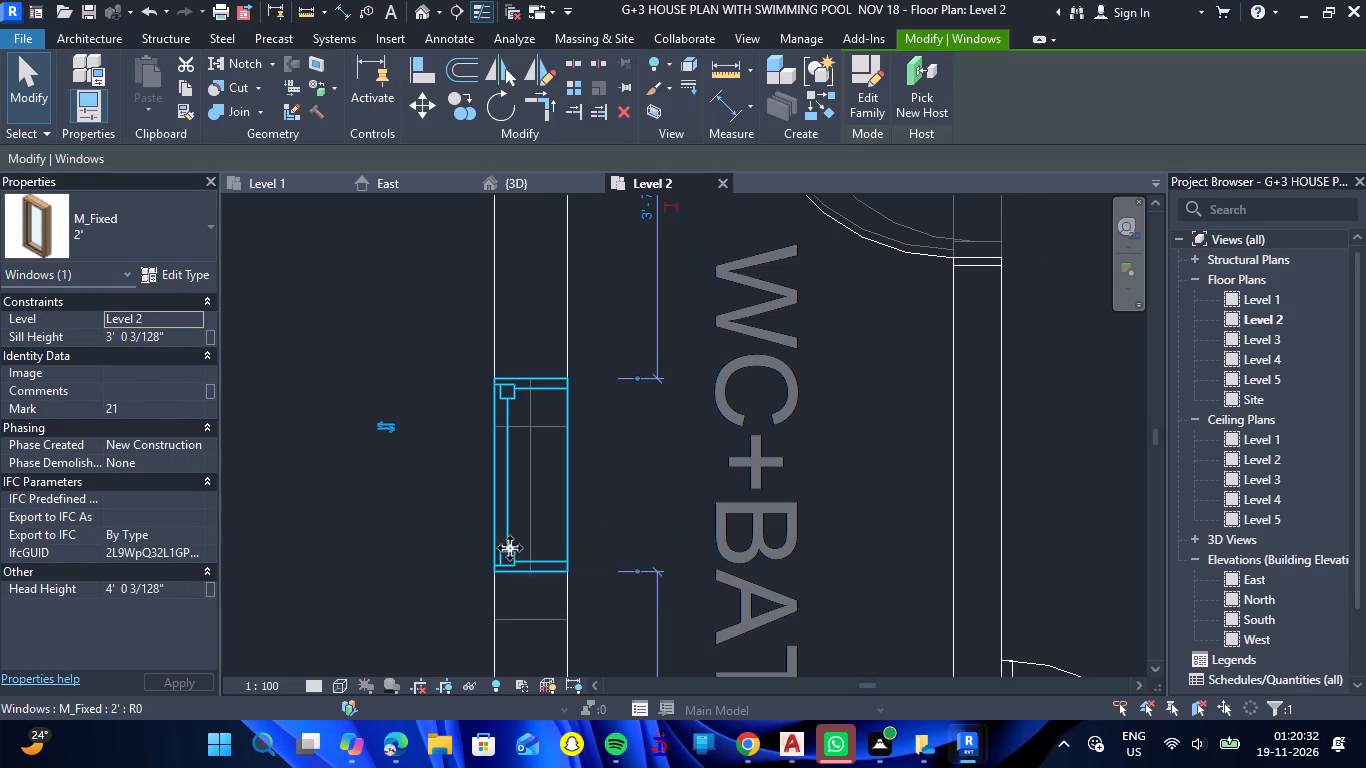
key("Down")
key("Down")
key("Down")
key("Down")
key("Down")
key("Down")
key("Down")
key("Down")
key("Down")
key("Down")
key("Down")
key("Down")
key("Down")
key("Down")
key("Down")
key("Down")
key("Down")
key("Down")
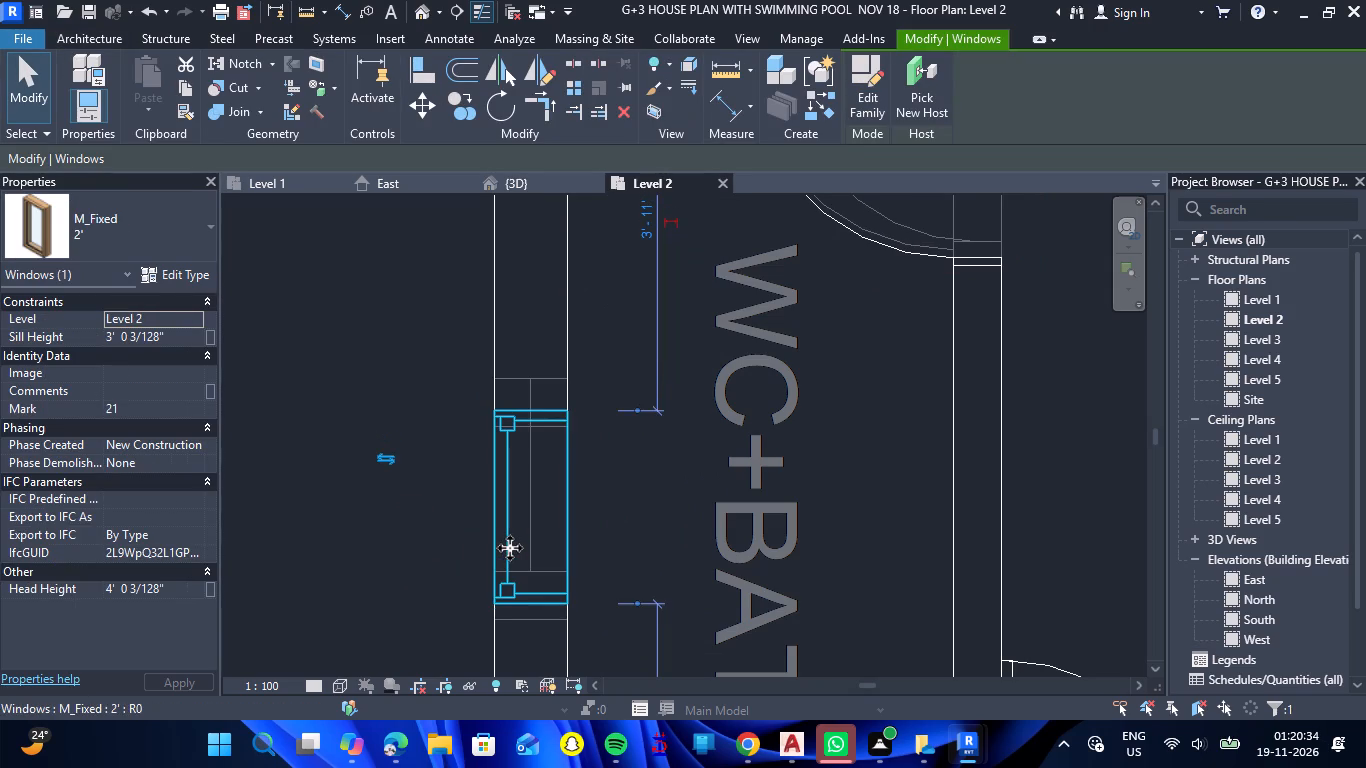
key("Down")
key("Down")
key("Down")
key("Escape")
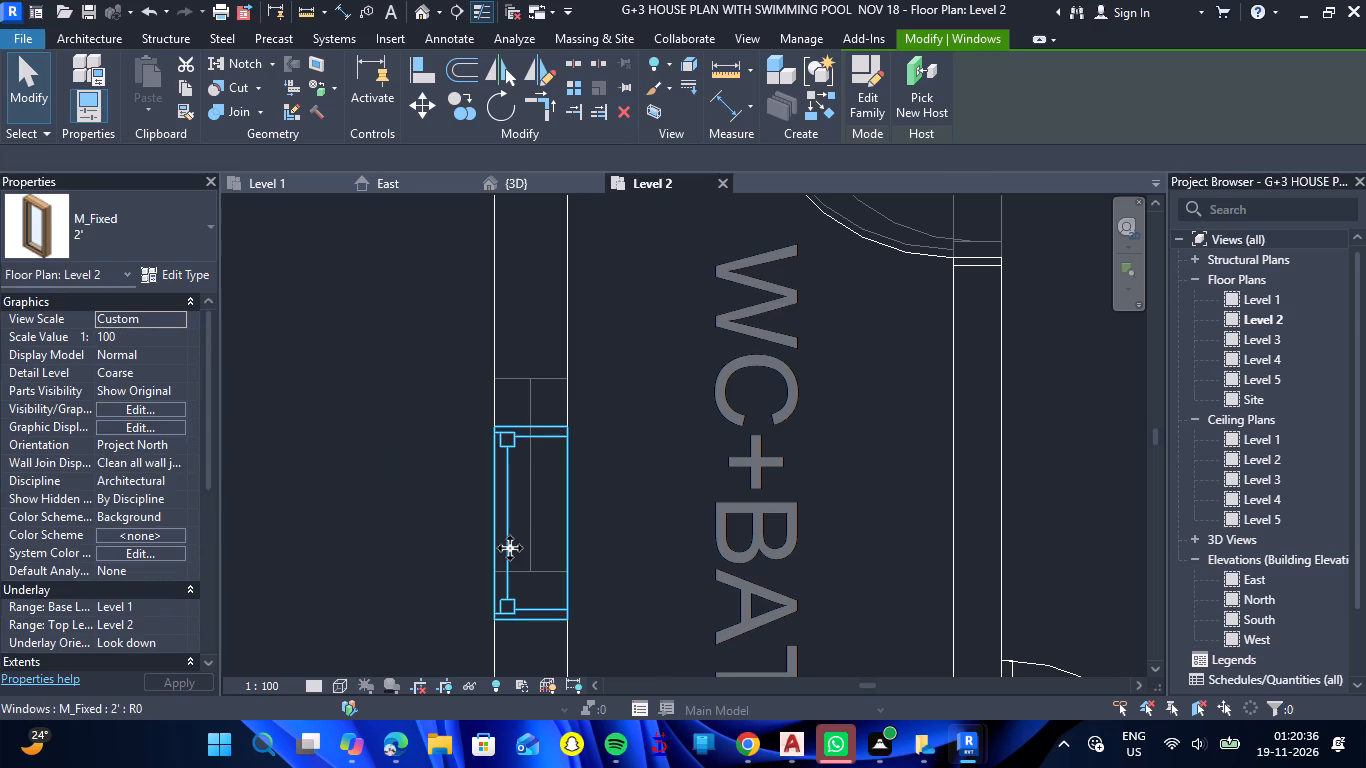
Compare the positions of the bathroom windows and the front balcony bedroom window with the underlay windows.
scroll(504, 551, "down", 12)
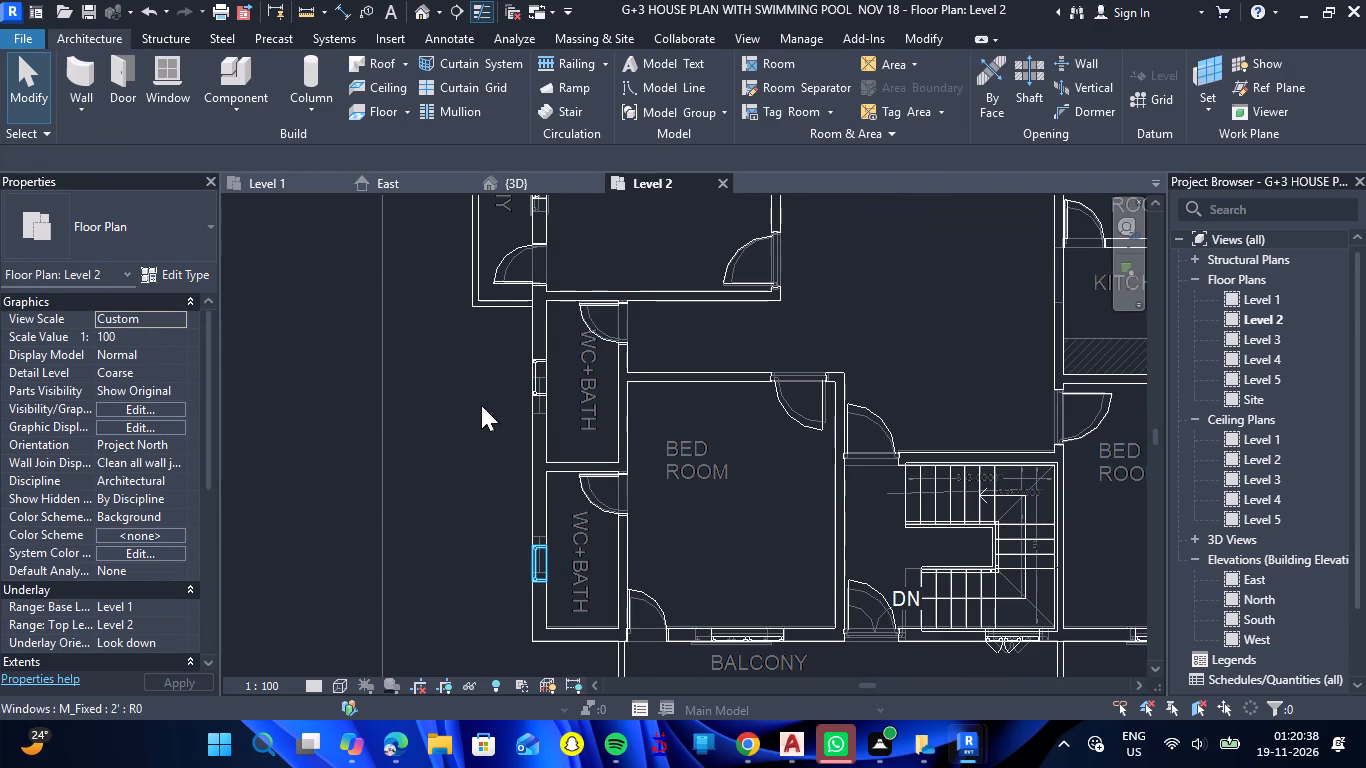
scroll(531, 396, "up", 11)
scroll(531, 396, "down", 10)
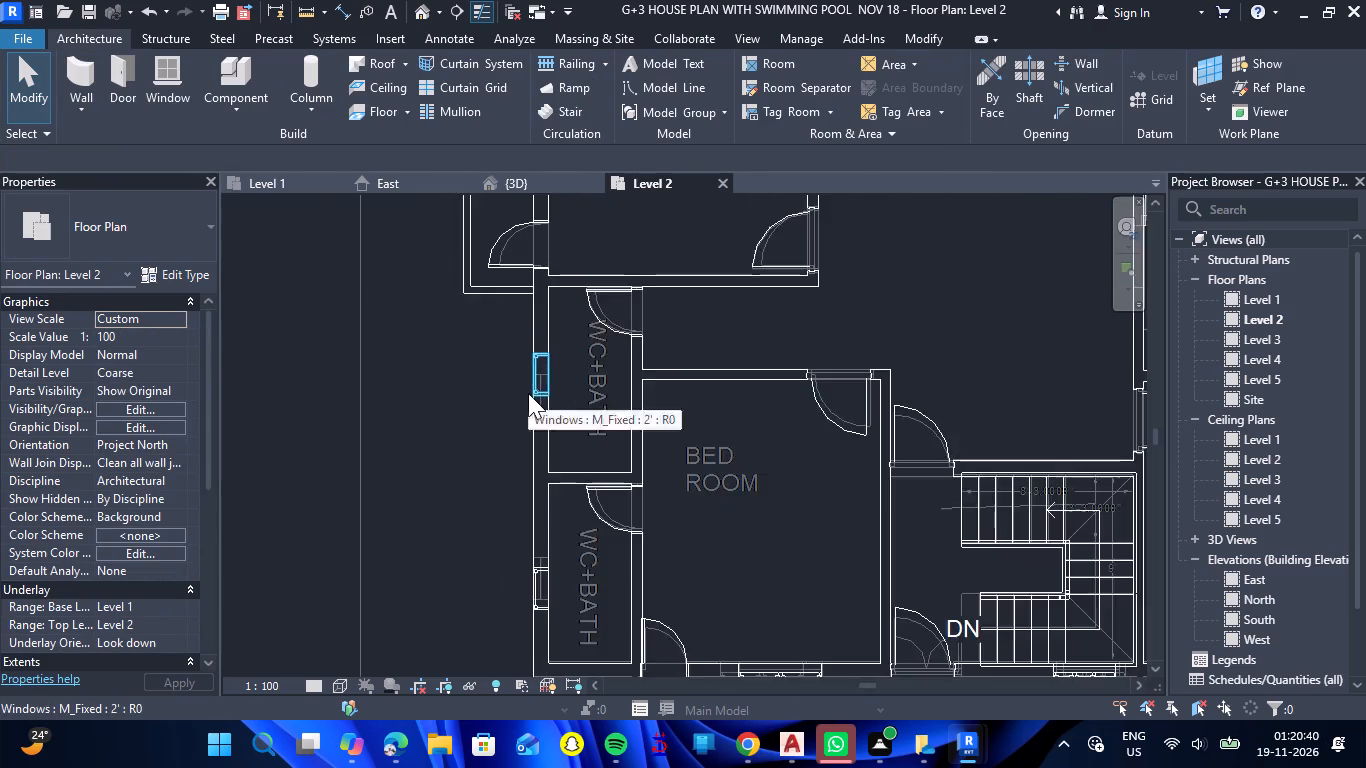
scroll(528, 393, "down", 5)
scroll(649, 547, "up", 14)
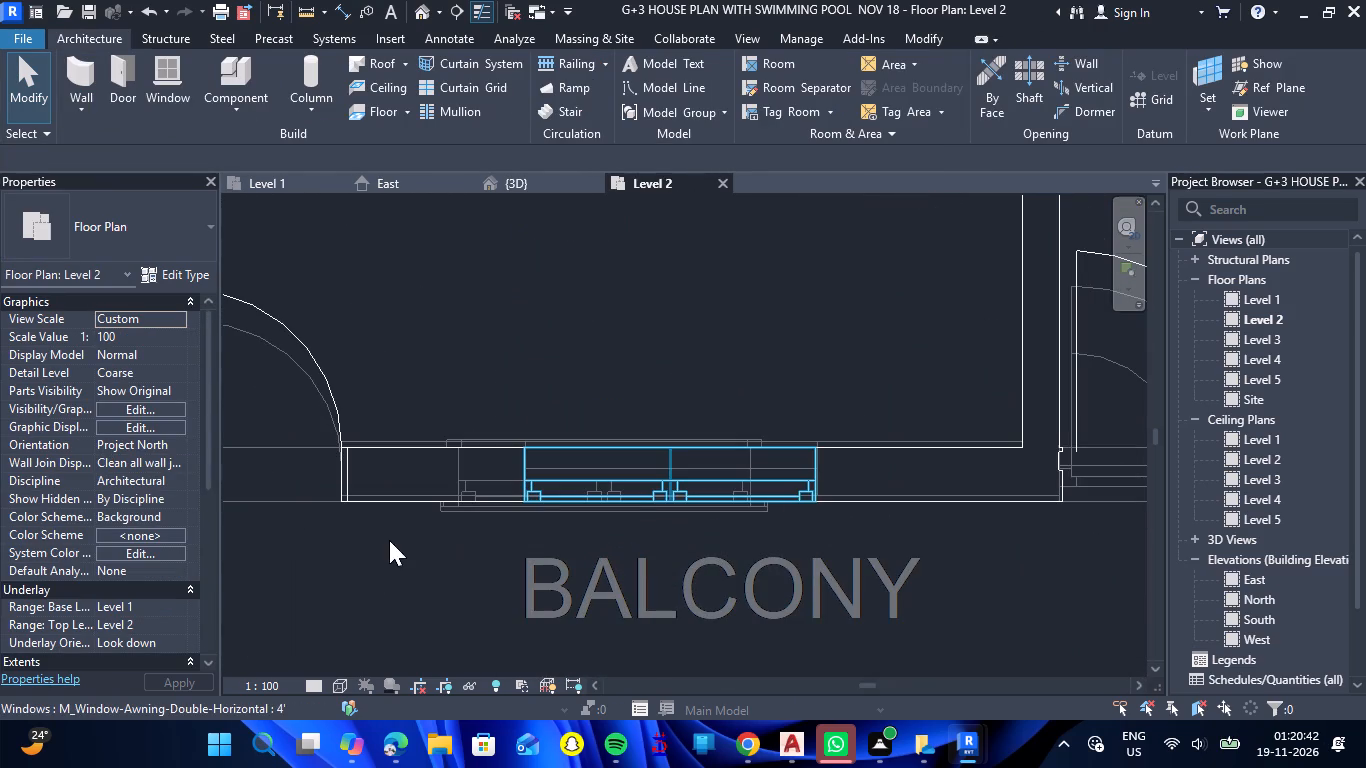
scroll(545, 488, "up", 5)
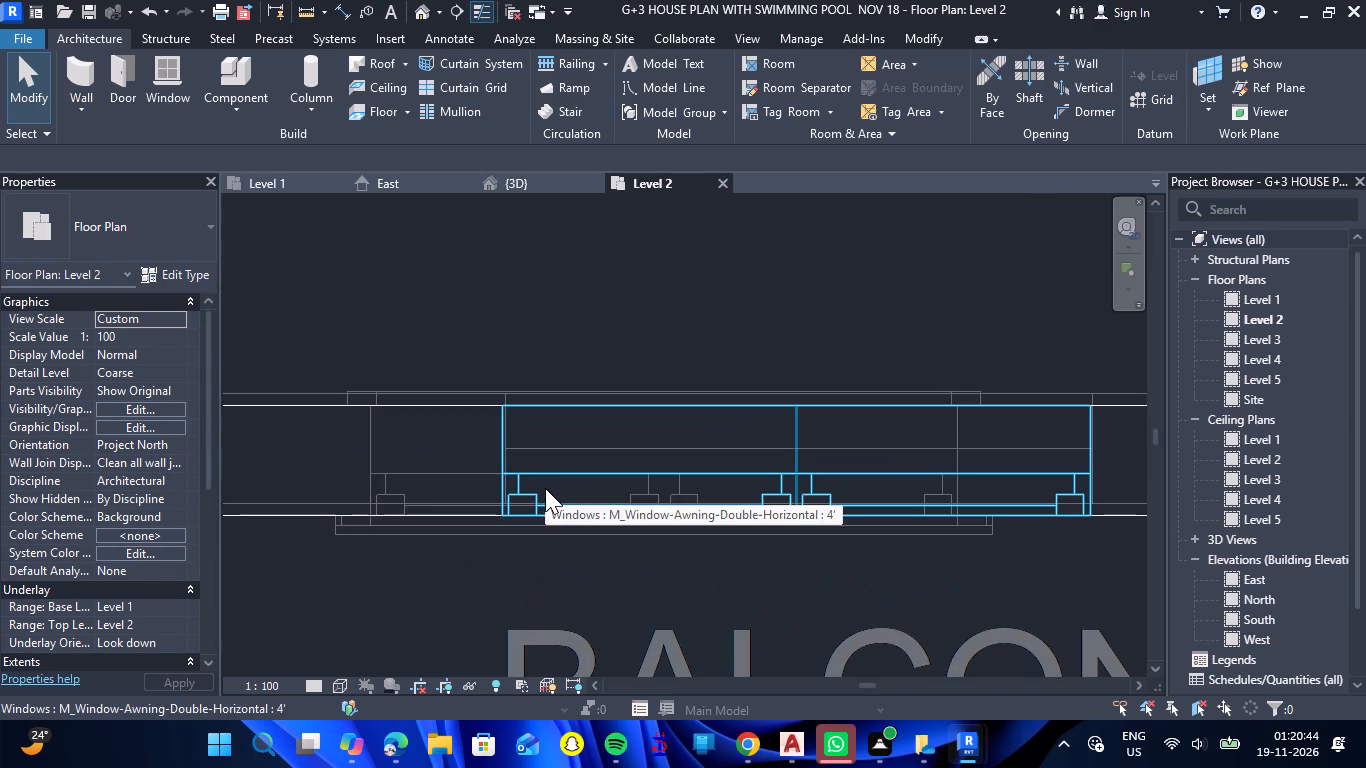
scroll(545, 486, "down", 7)
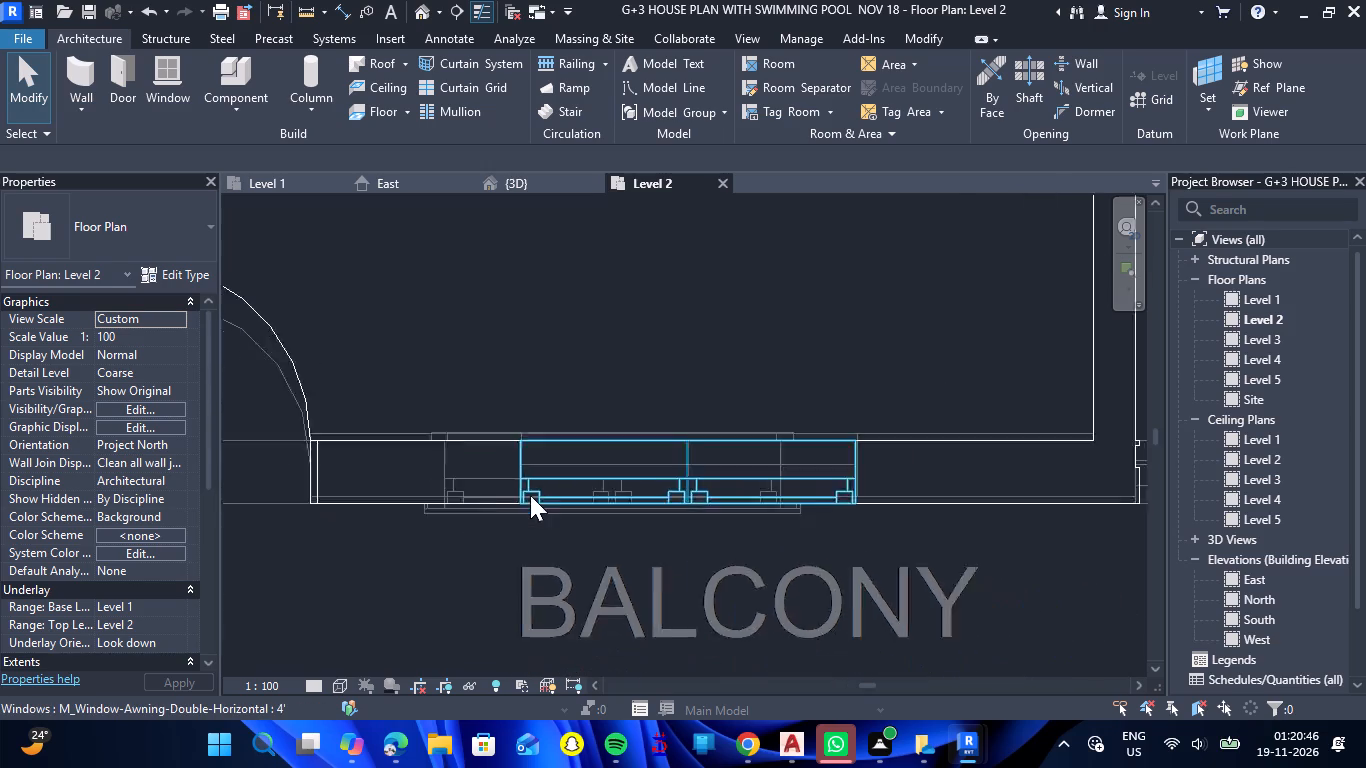
Nudge the staircase's 3' casement window toward the underlay window, to about 8 1/2" from the bedroom partition.
scroll(530, 495, "down", 9)
scroll(806, 516, "up", 11)
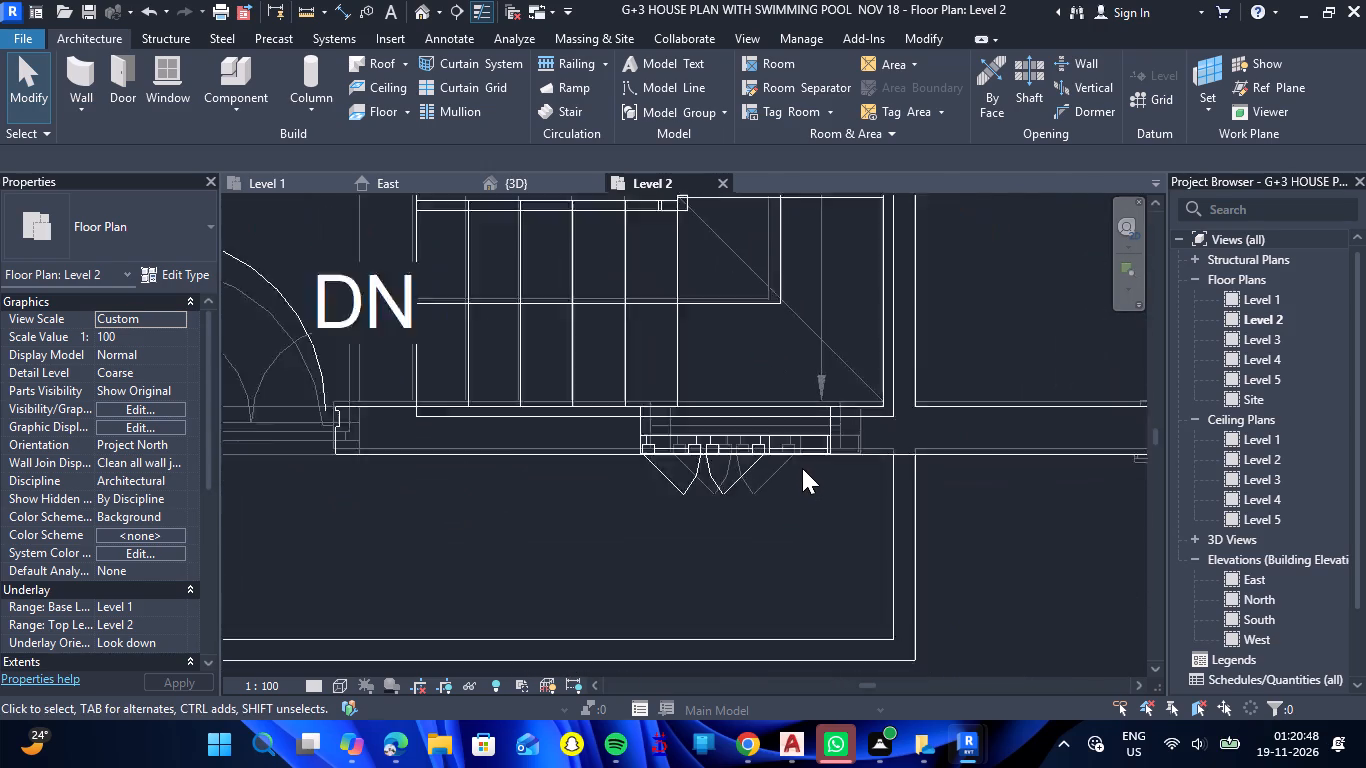
scroll(802, 468, "up", 4)
left_click(705, 465)
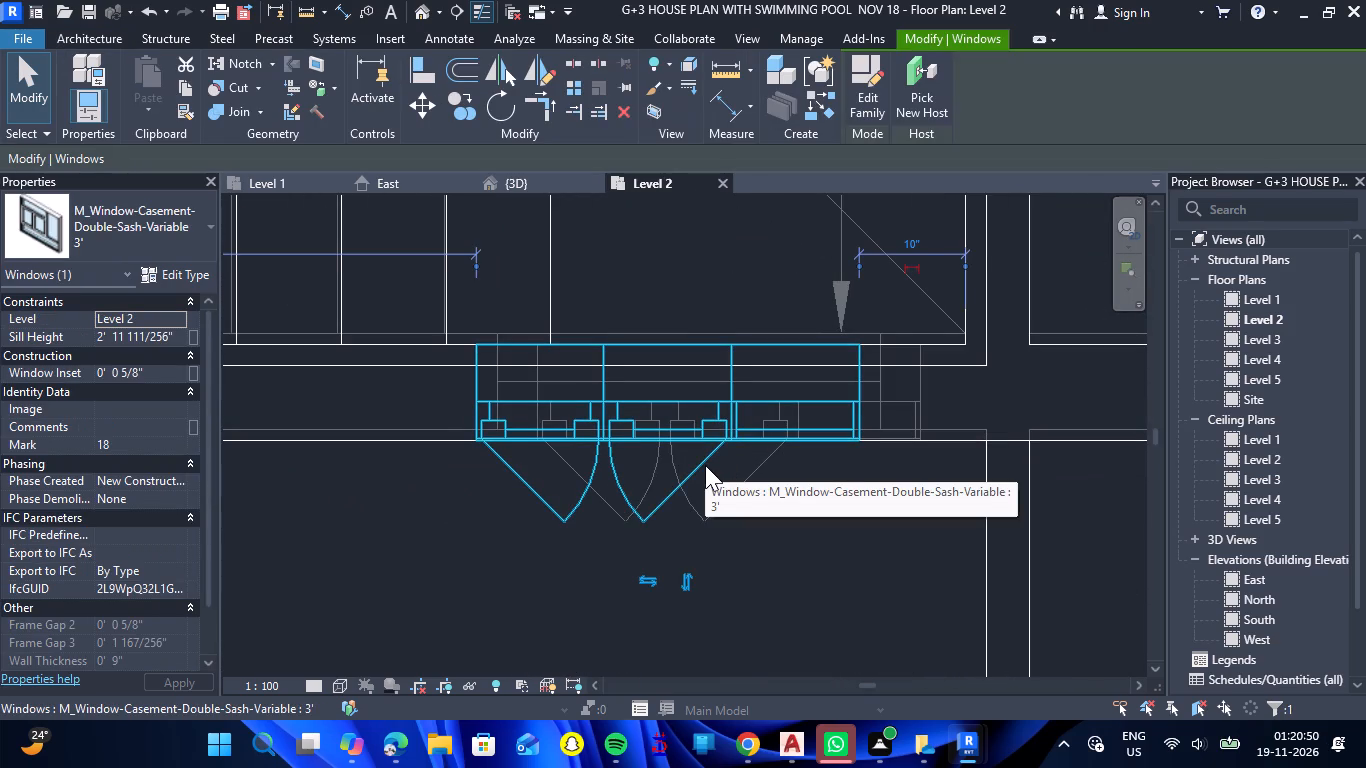
key("Right")
key("Right")
key("Right")
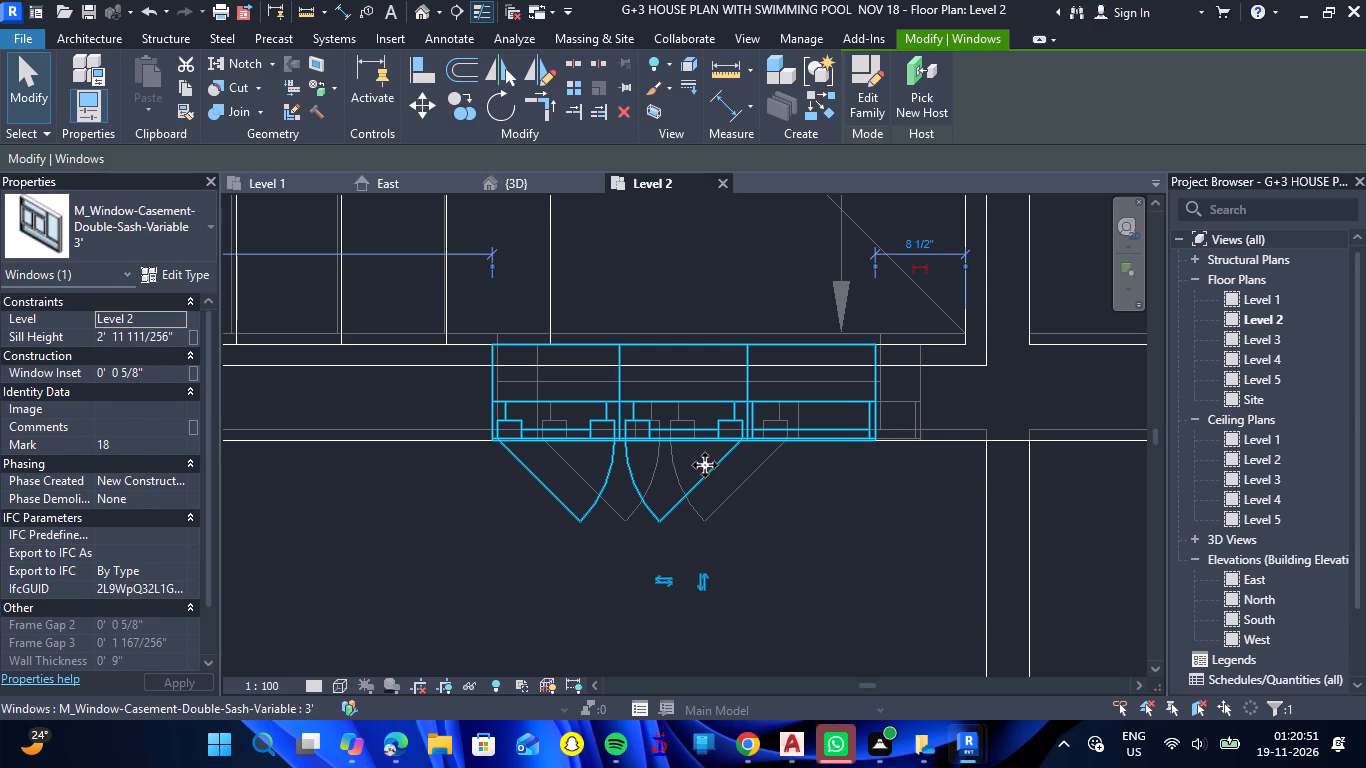
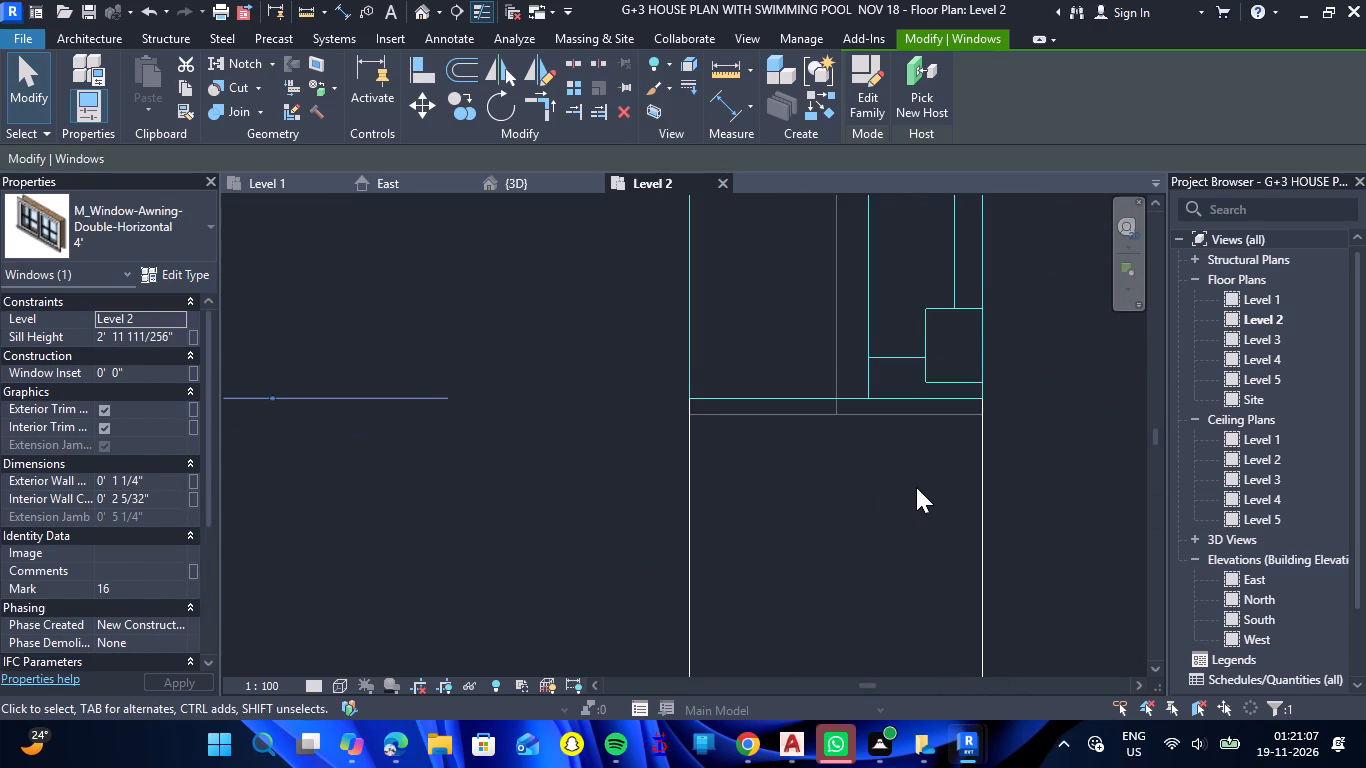
Nudge the 4' awning window between the kitchen-side bedroom and its balcony away from the balcony door to meet the underlay line.
key("Down")
key("Down")
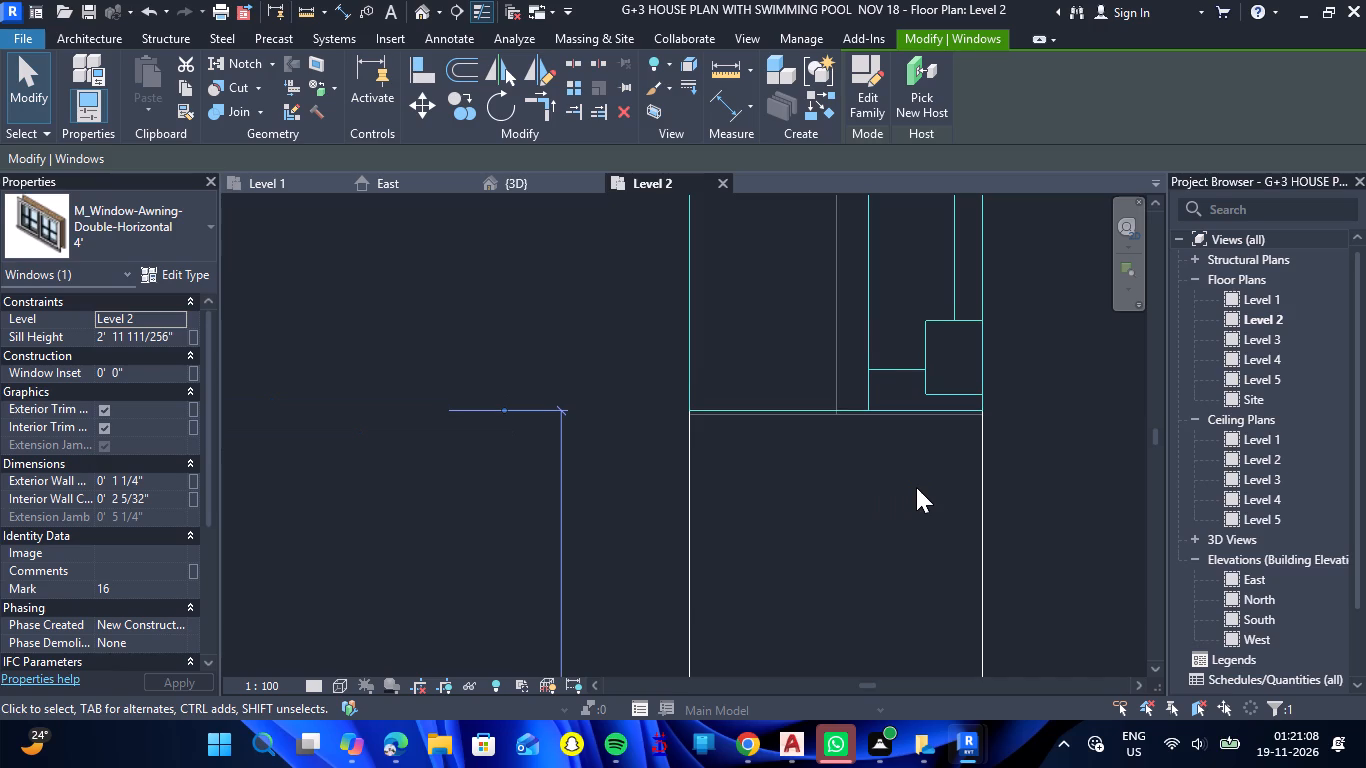
key("Down")
scroll(438, 458, "down", 2)
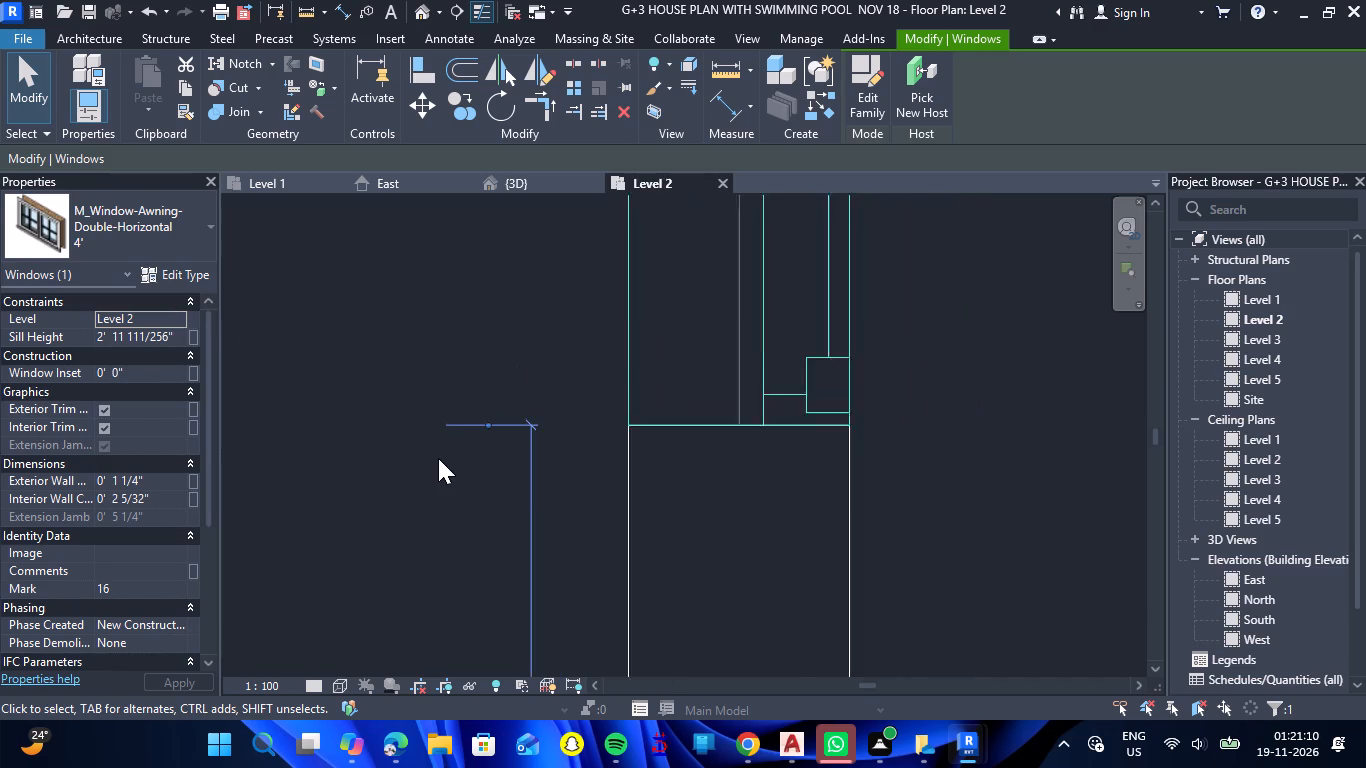
scroll(438, 458, "down", 1)
key("grave")
scroll(438, 458, "down", 1)
key("Escape")
Nudge the kitchen's 3' casement window along the outer wall toward the store room to meet the underlay line.
scroll(479, 496, "down", 13)
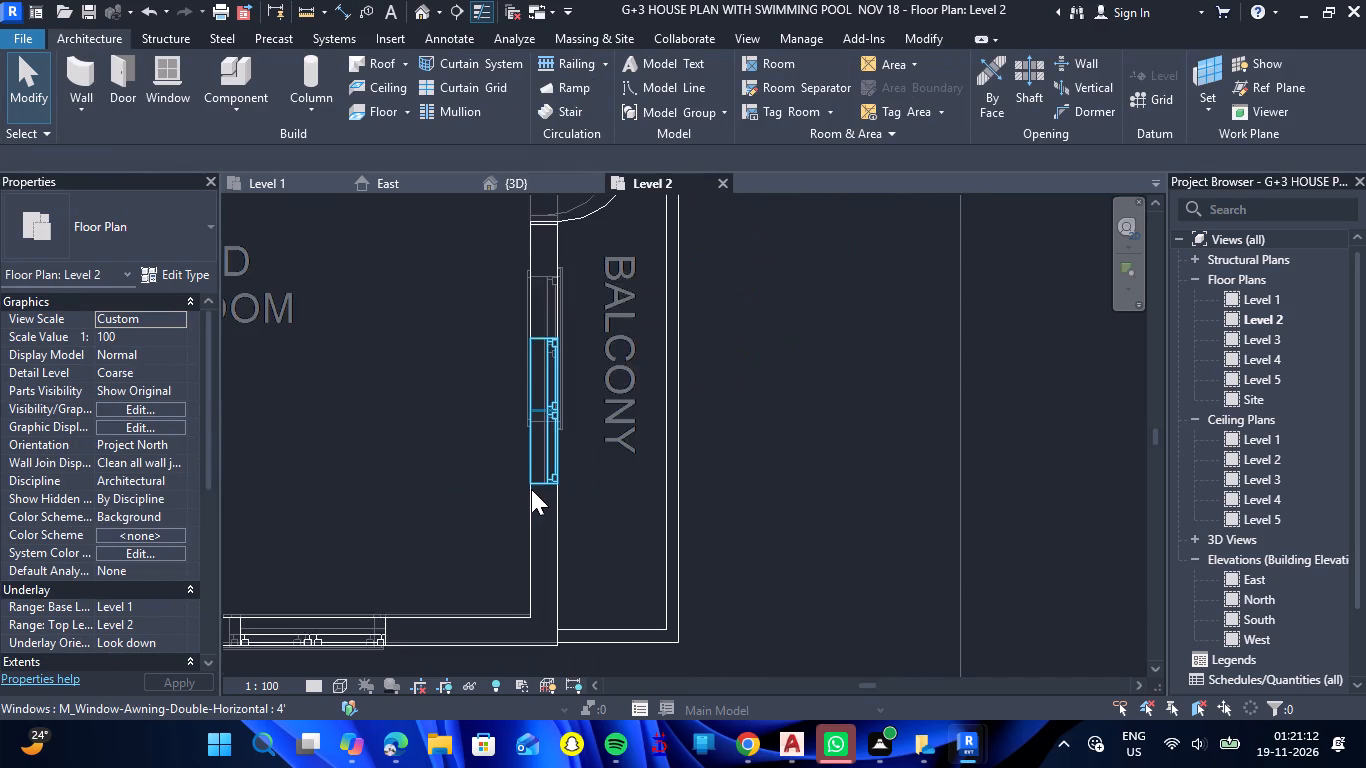
scroll(531, 489, "down", 12)
scroll(547, 376, "up", 4)
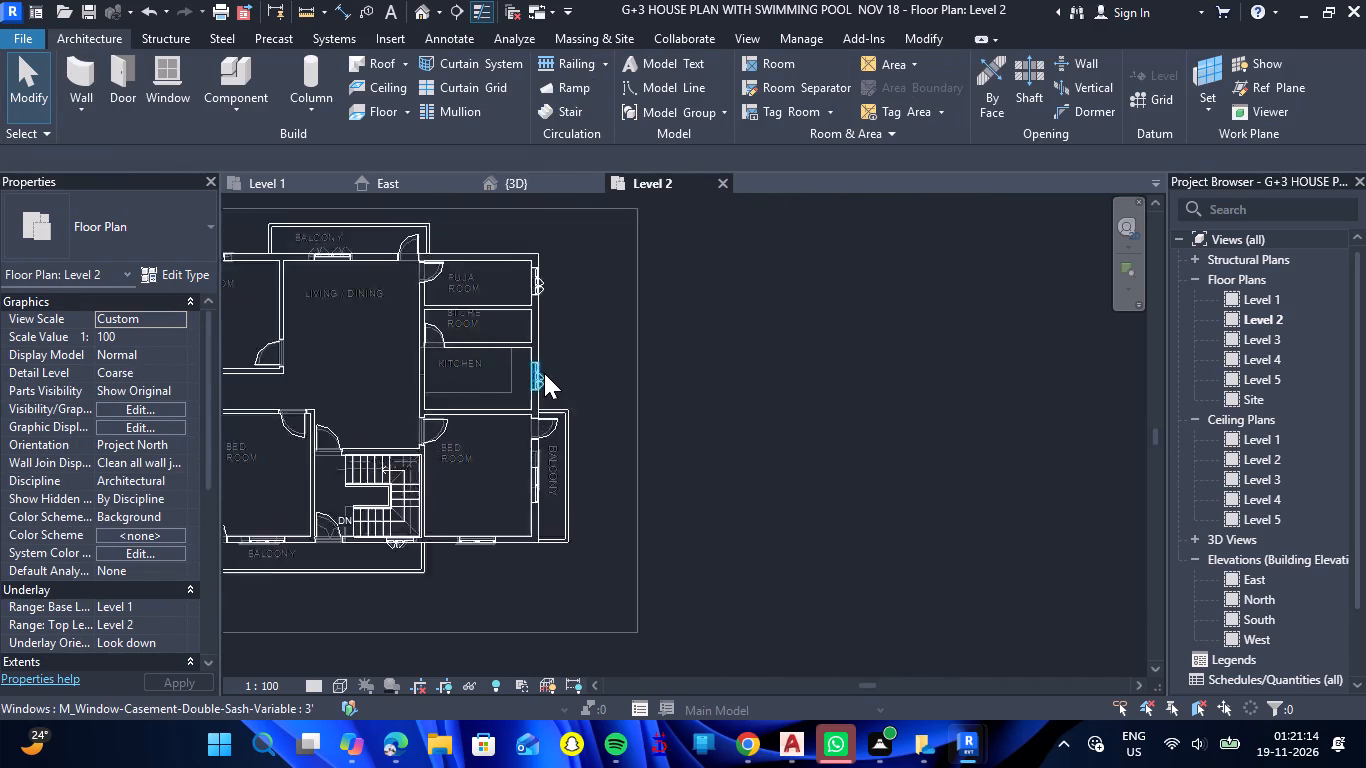
scroll(544, 373, "up", 12)
scroll(544, 373, "down", 9)
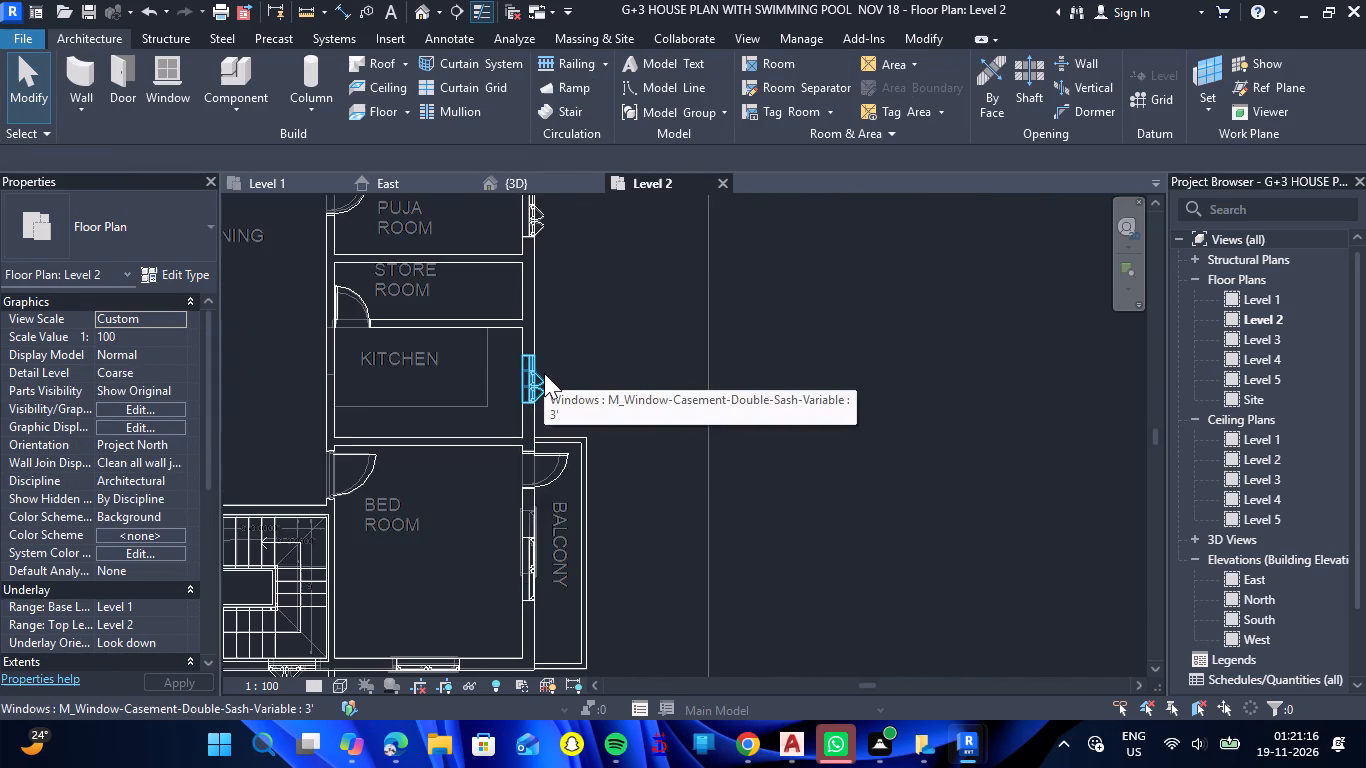
scroll(544, 373, "up", 9)
scroll(483, 457, "up", 13)
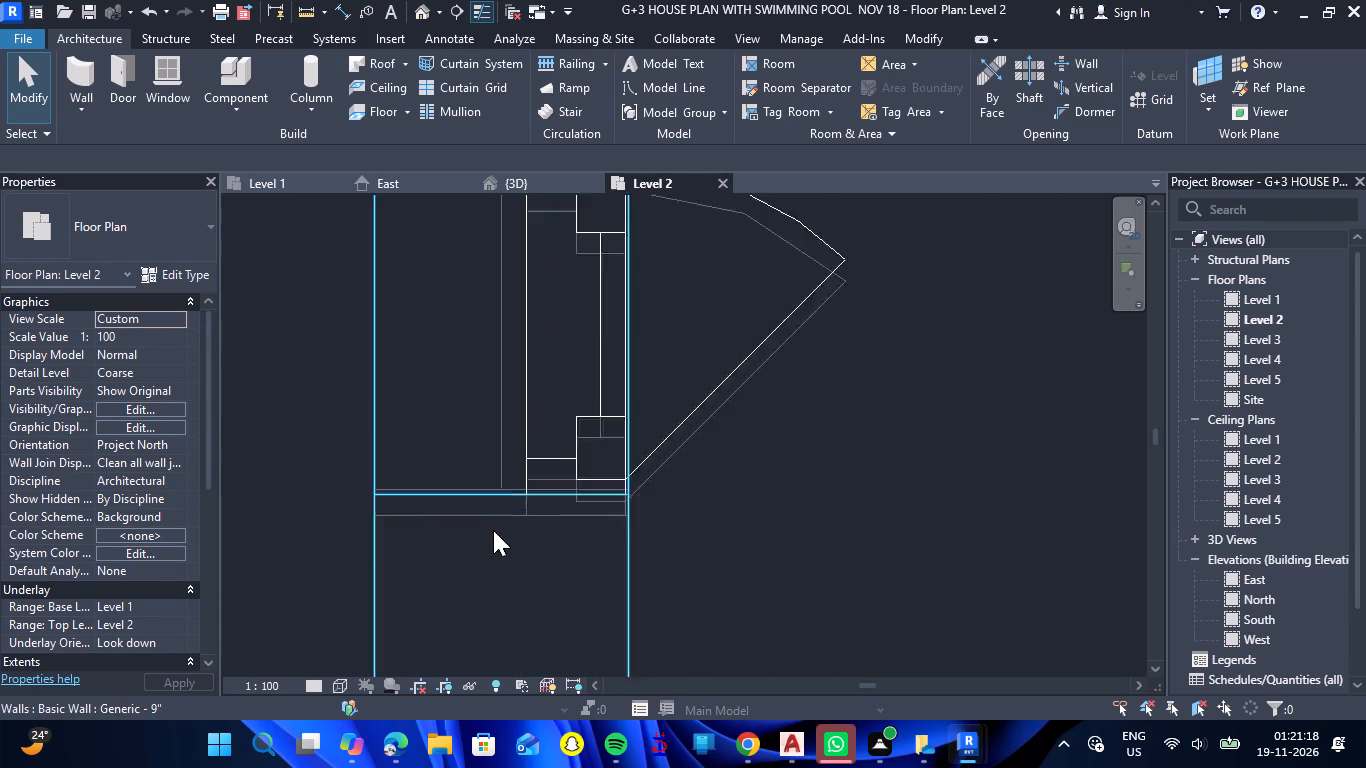
scroll(493, 530, "up", 7)
left_click(515, 435)
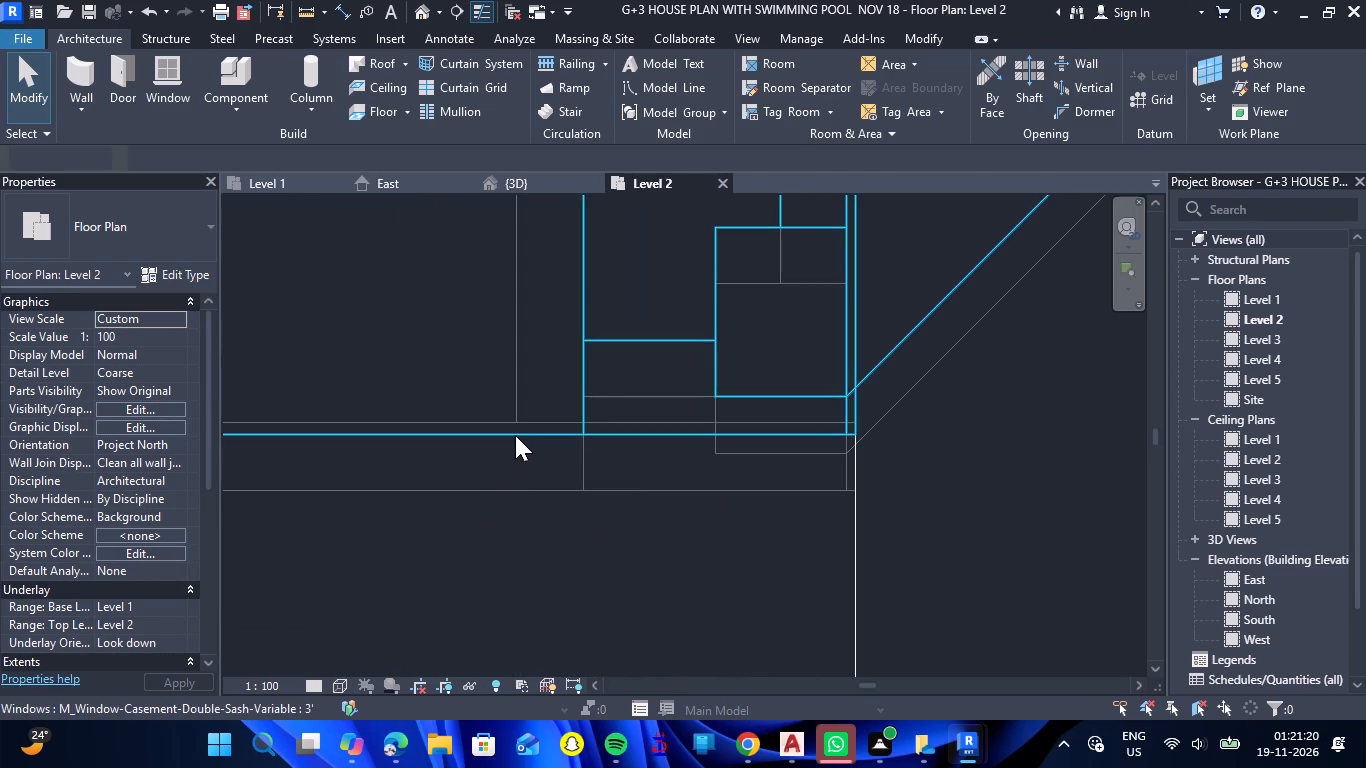
key("Up")
key("Up")
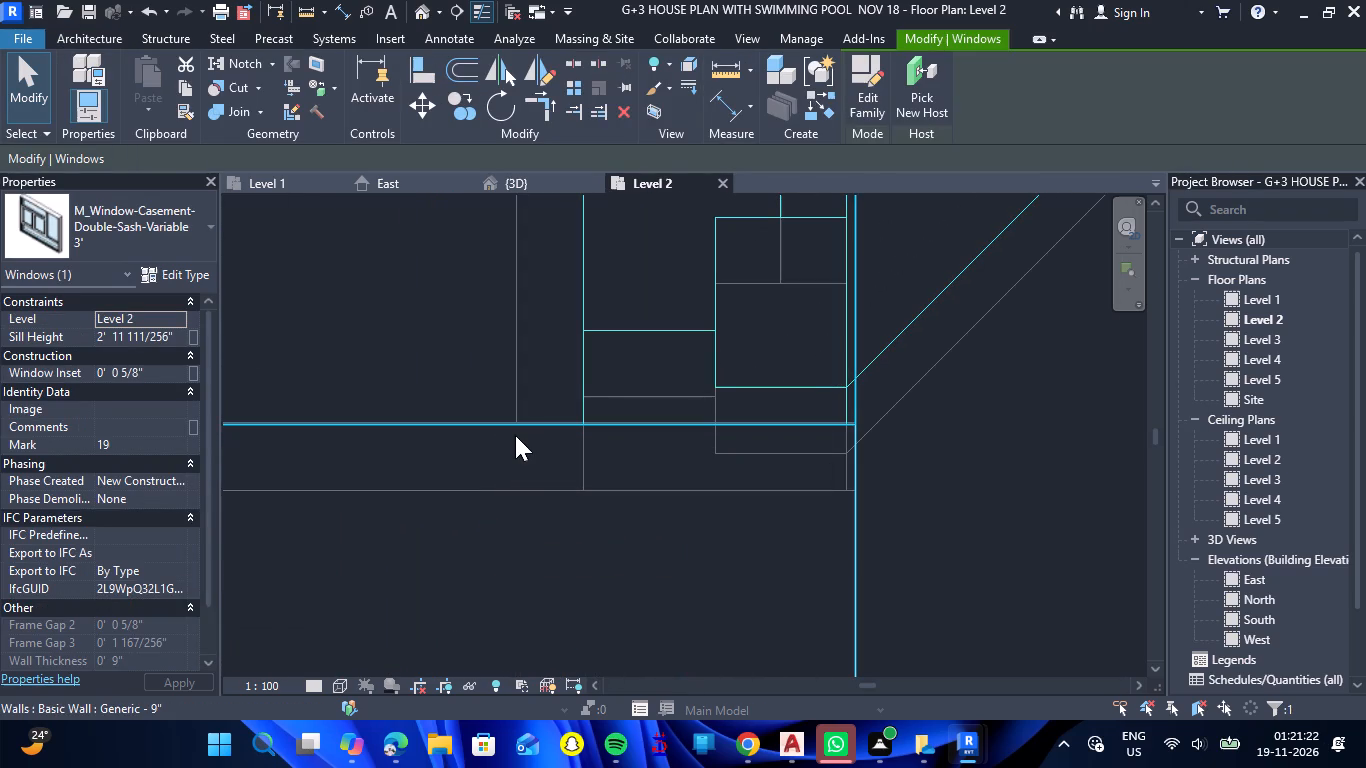
key("Up")
key("Down")
key("Up")
key("Escape")
Nudge the puja room's 3' casement window along the outer wall toward the store room to meet the underlay line.
scroll(515, 435, "down", 12)
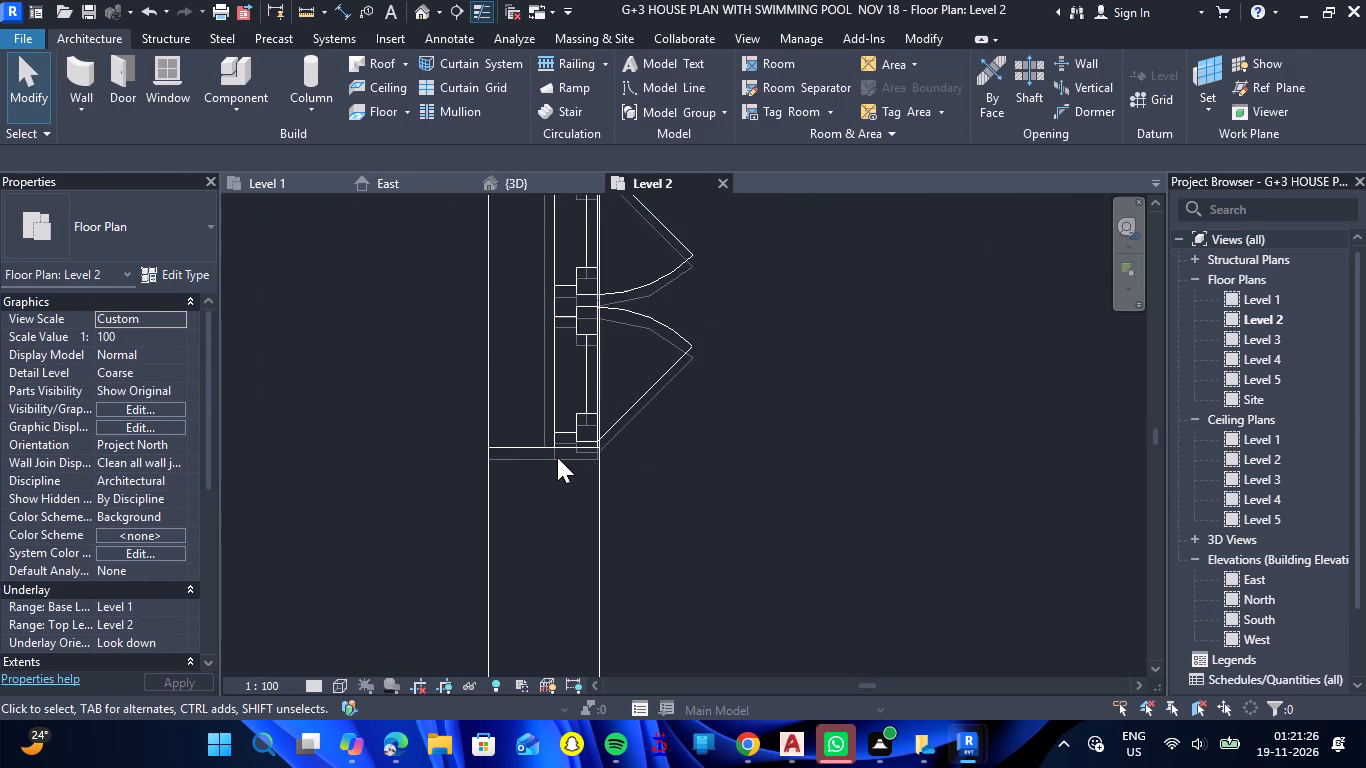
scroll(557, 457, "down", 15)
scroll(583, 334, "down", 4)
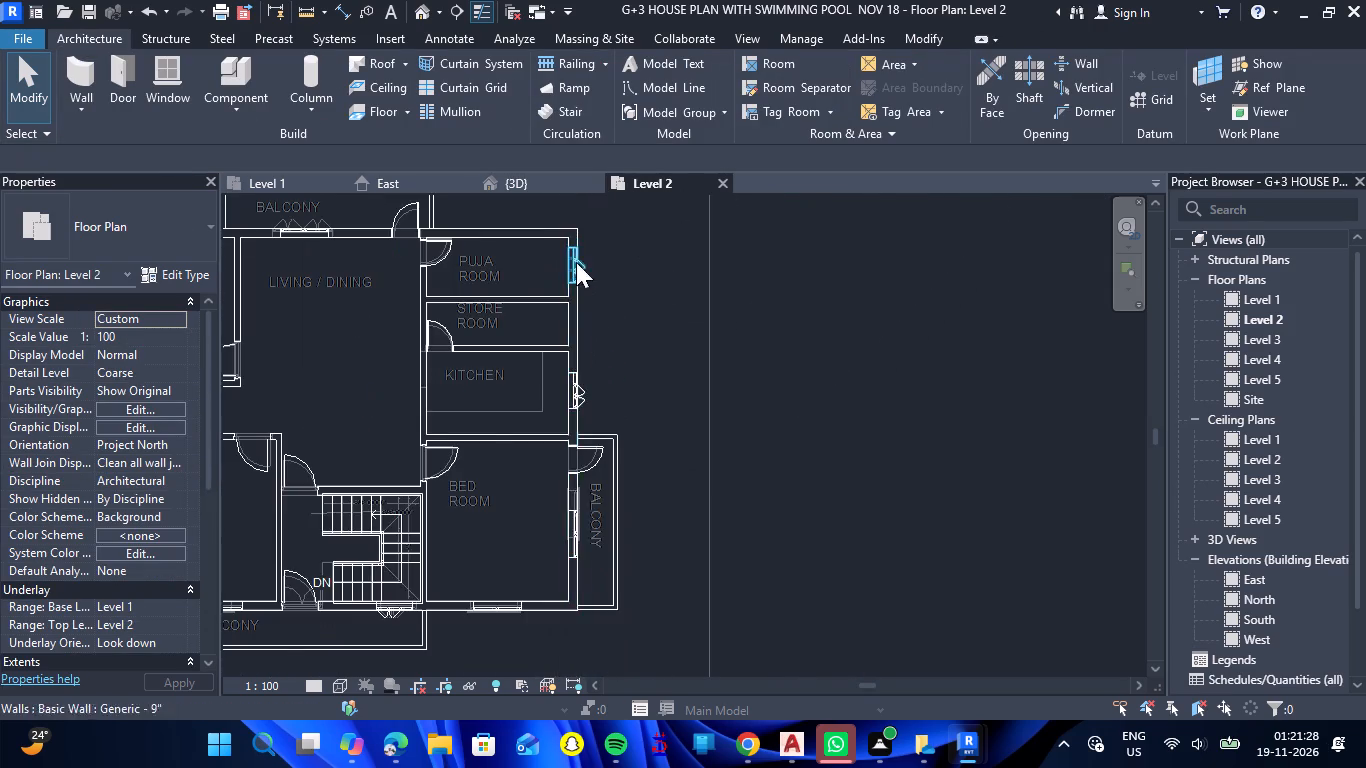
scroll(570, 248, "up", 19)
scroll(568, 248, "up", 4)
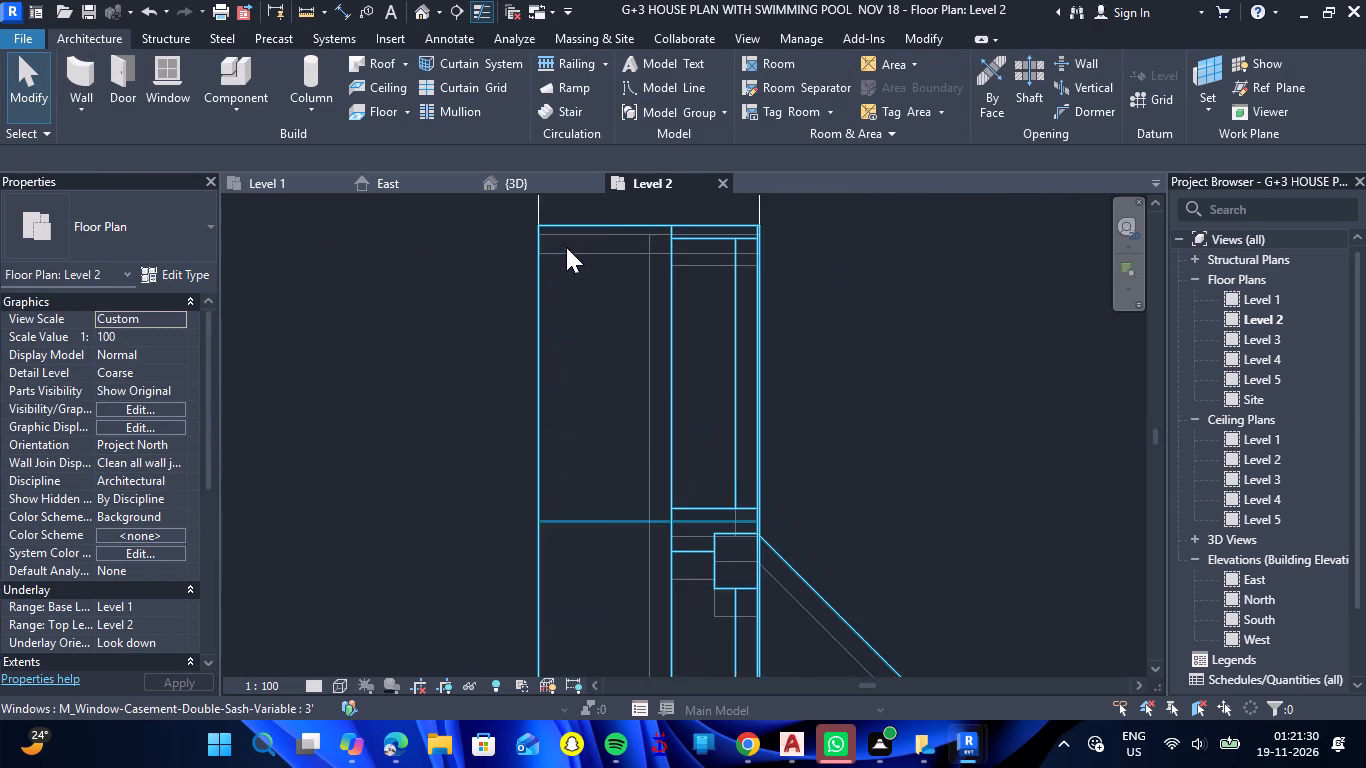
scroll(622, 195, "up", 9)
left_click(723, 260)
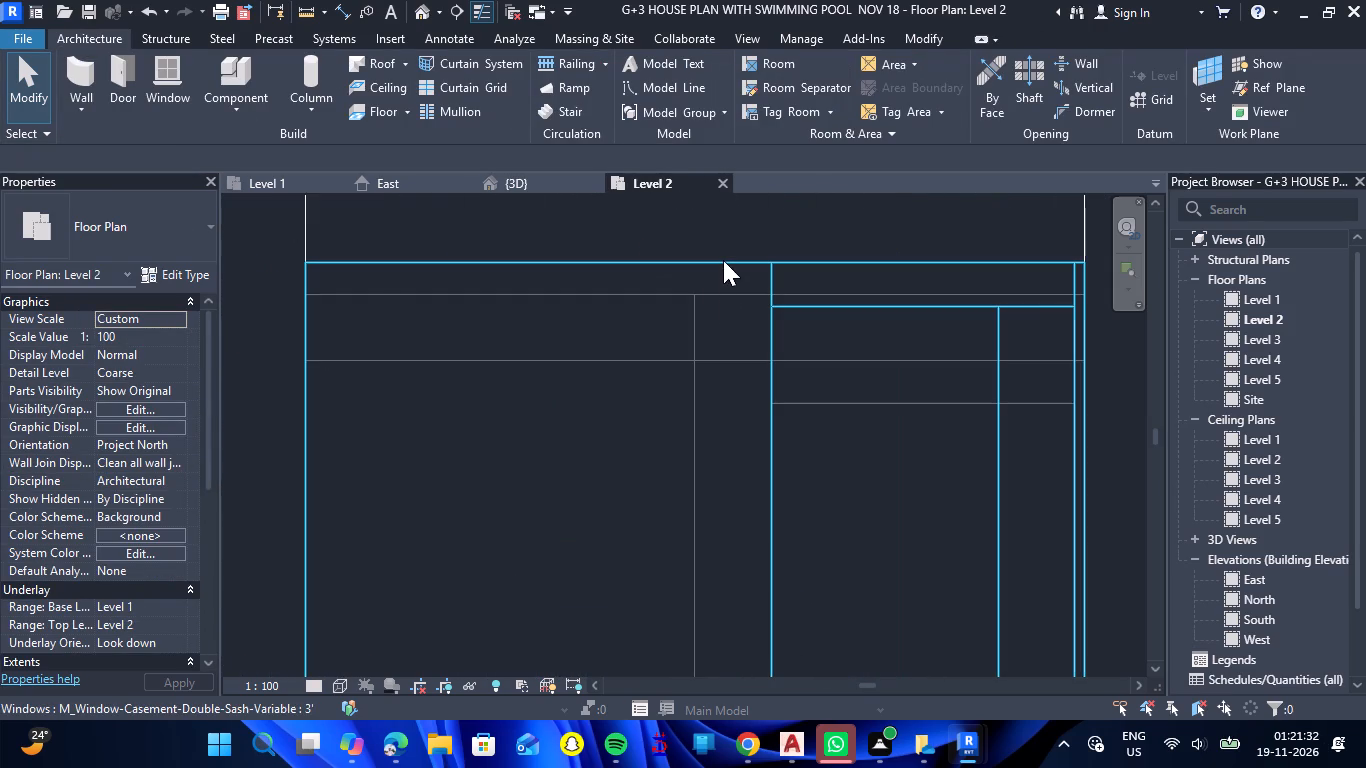
key("Down")
key("Down")
key("Down")
key("Down")
key("Down")
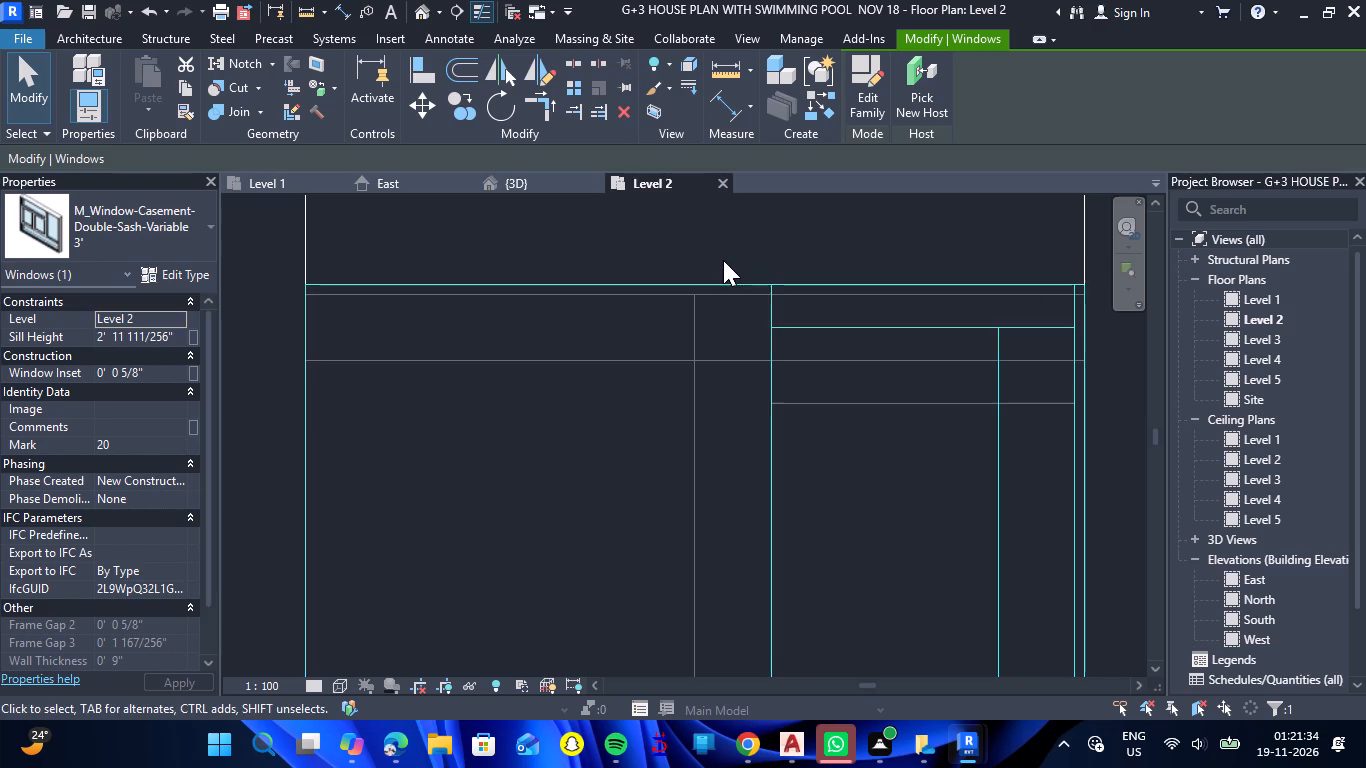
key("Down")
key("Escape")
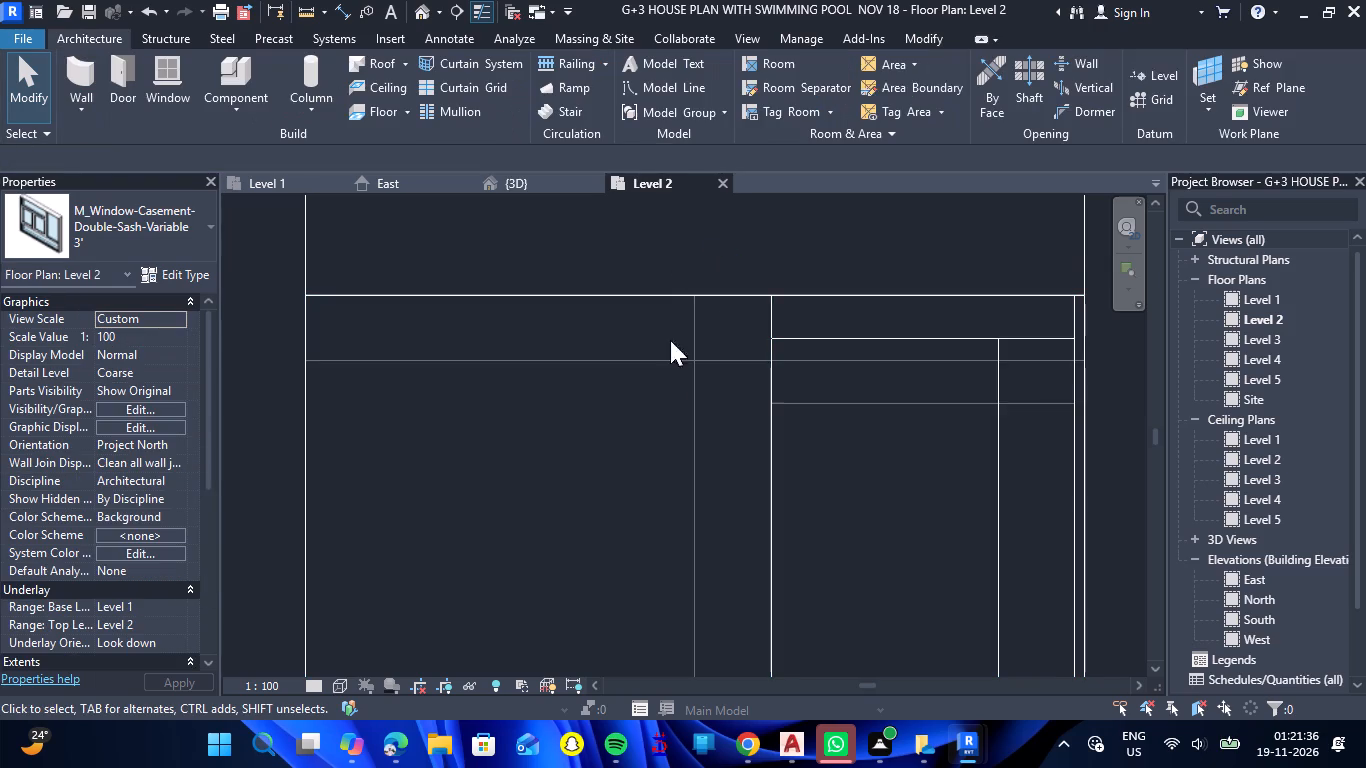
Nudge the living/dining room's 4' awning window along the balcony wall away from the balcony door to meet the underlay line.
scroll(665, 393, "down", 15)
scroll(674, 452, "down", 12)
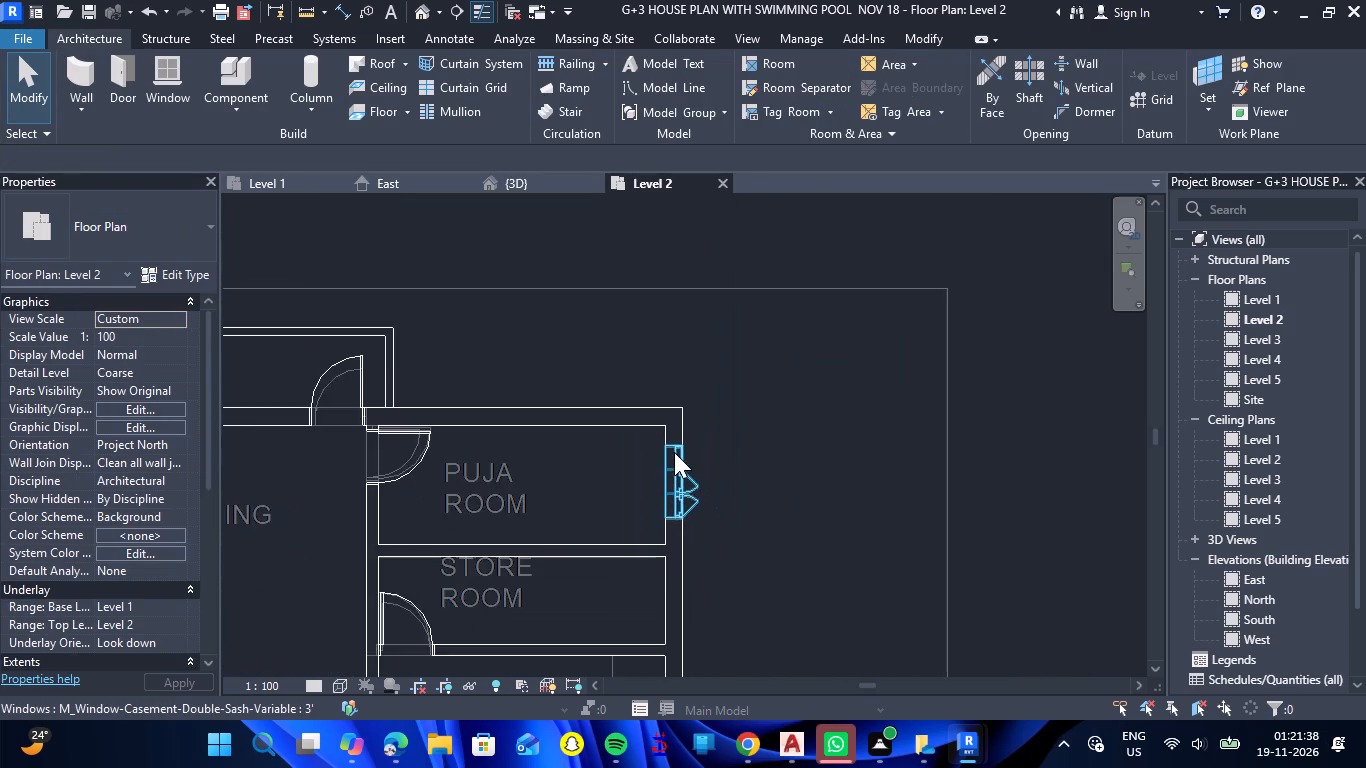
scroll(674, 452, "down", 5)
scroll(361, 434, "up", 14)
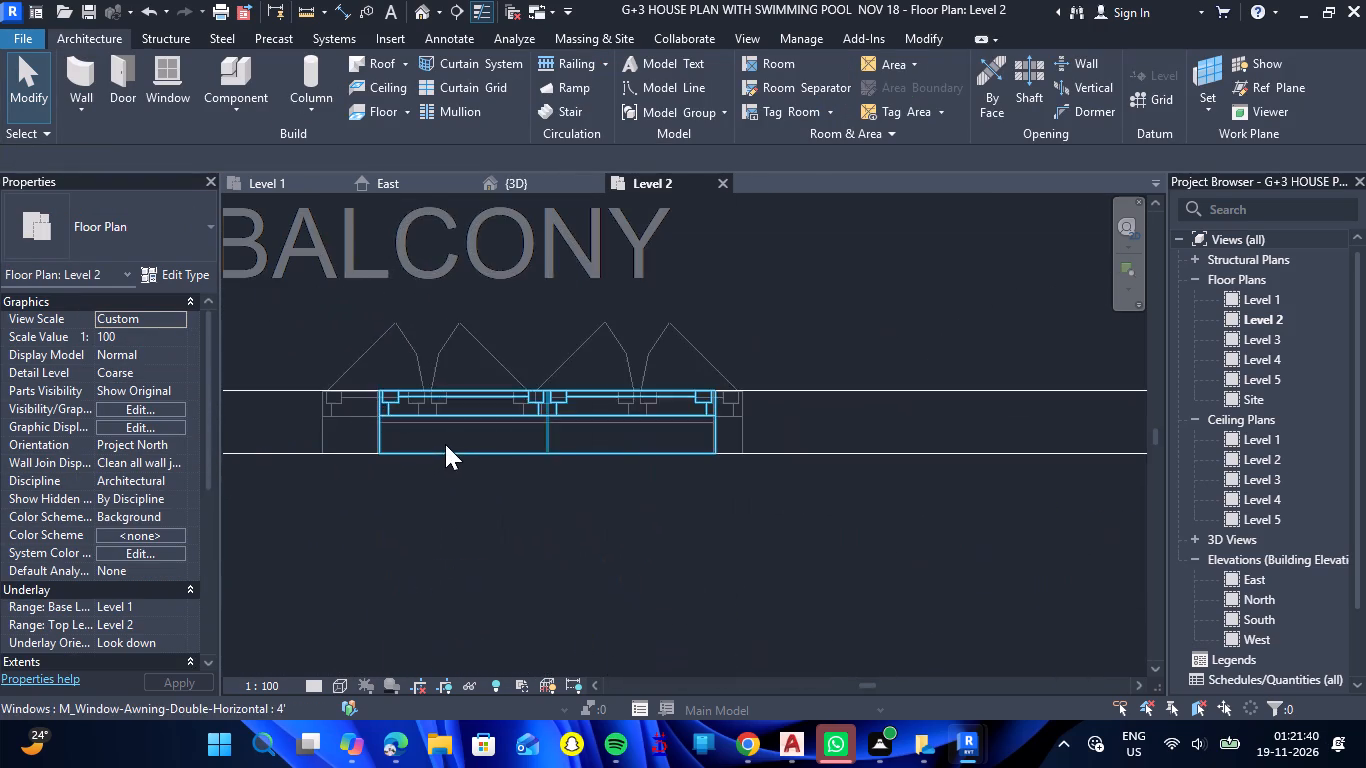
scroll(618, 437, "up", 7)
scroll(902, 443, "up", 5)
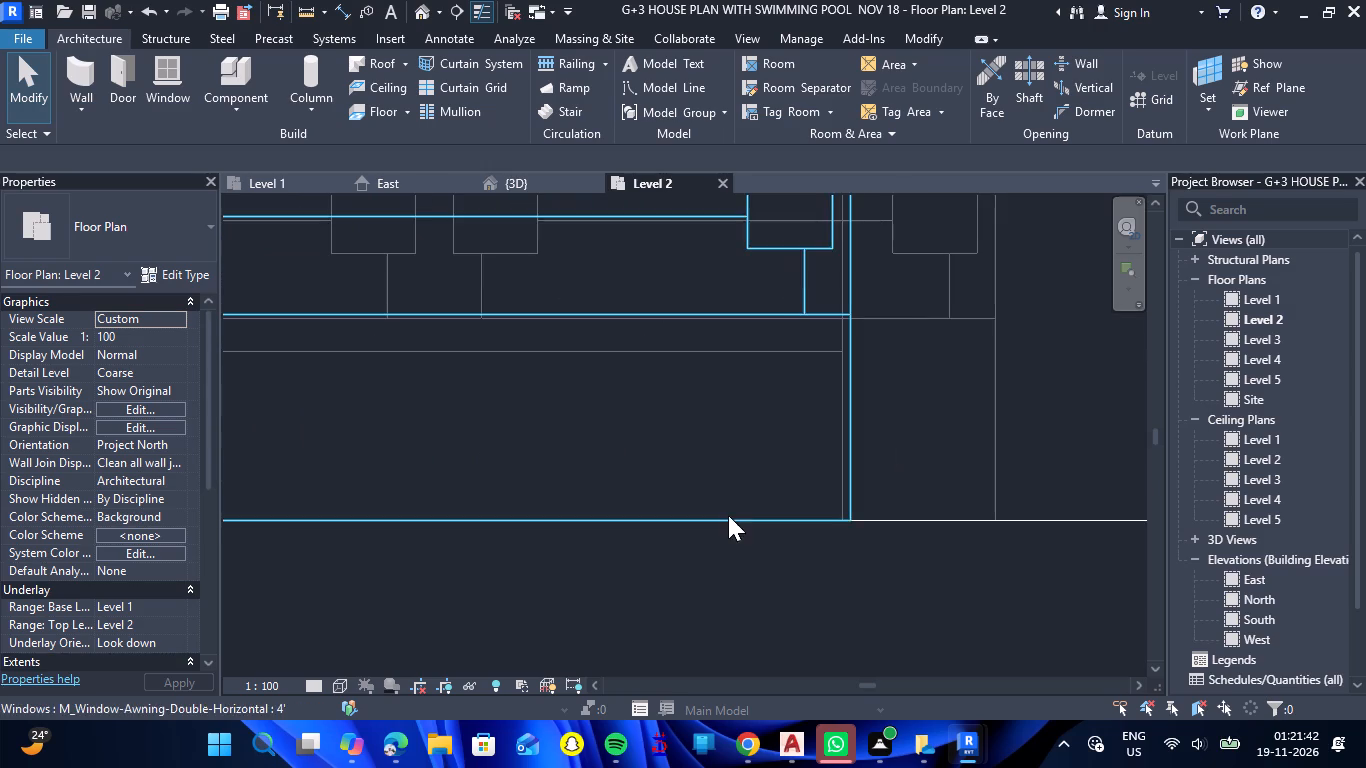
scroll(900, 414, "up", 5)
left_click(806, 470)
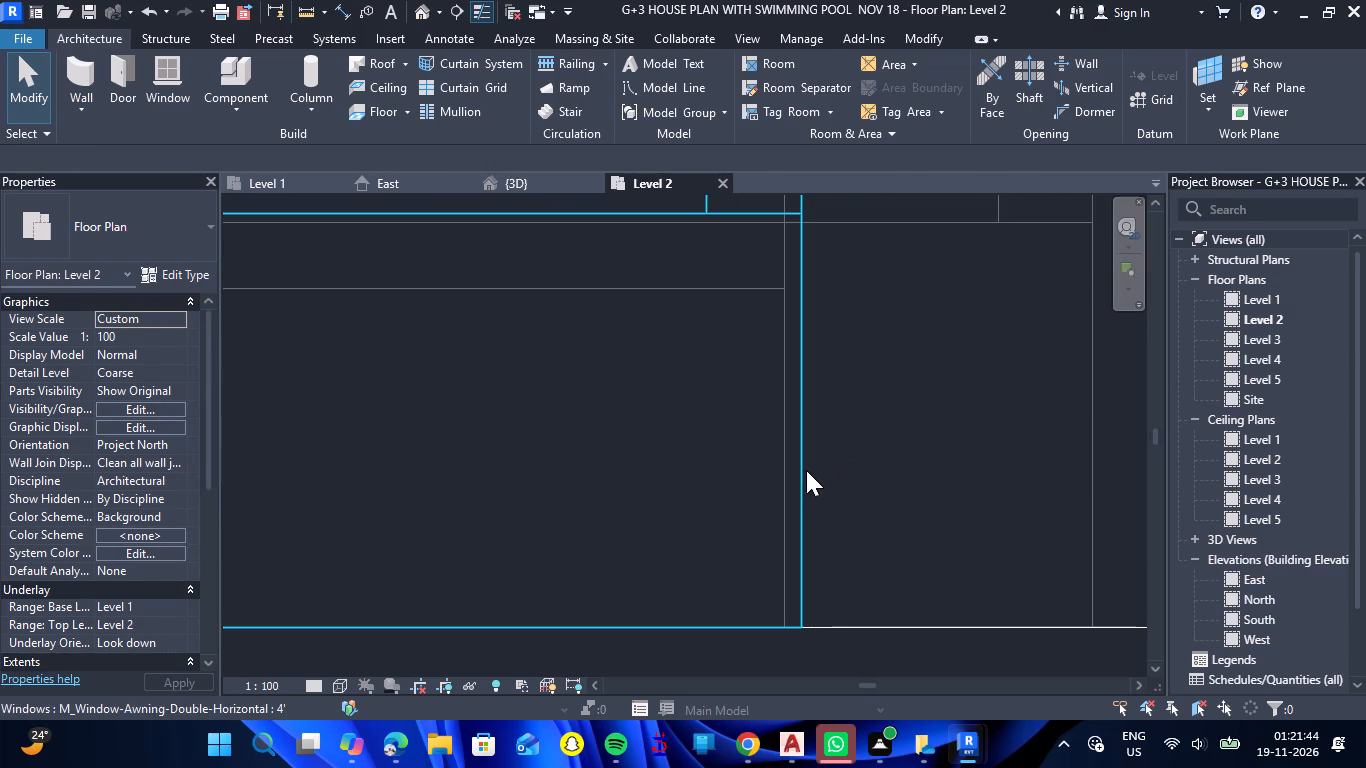
key("Left")
key("Left")
key("Left")
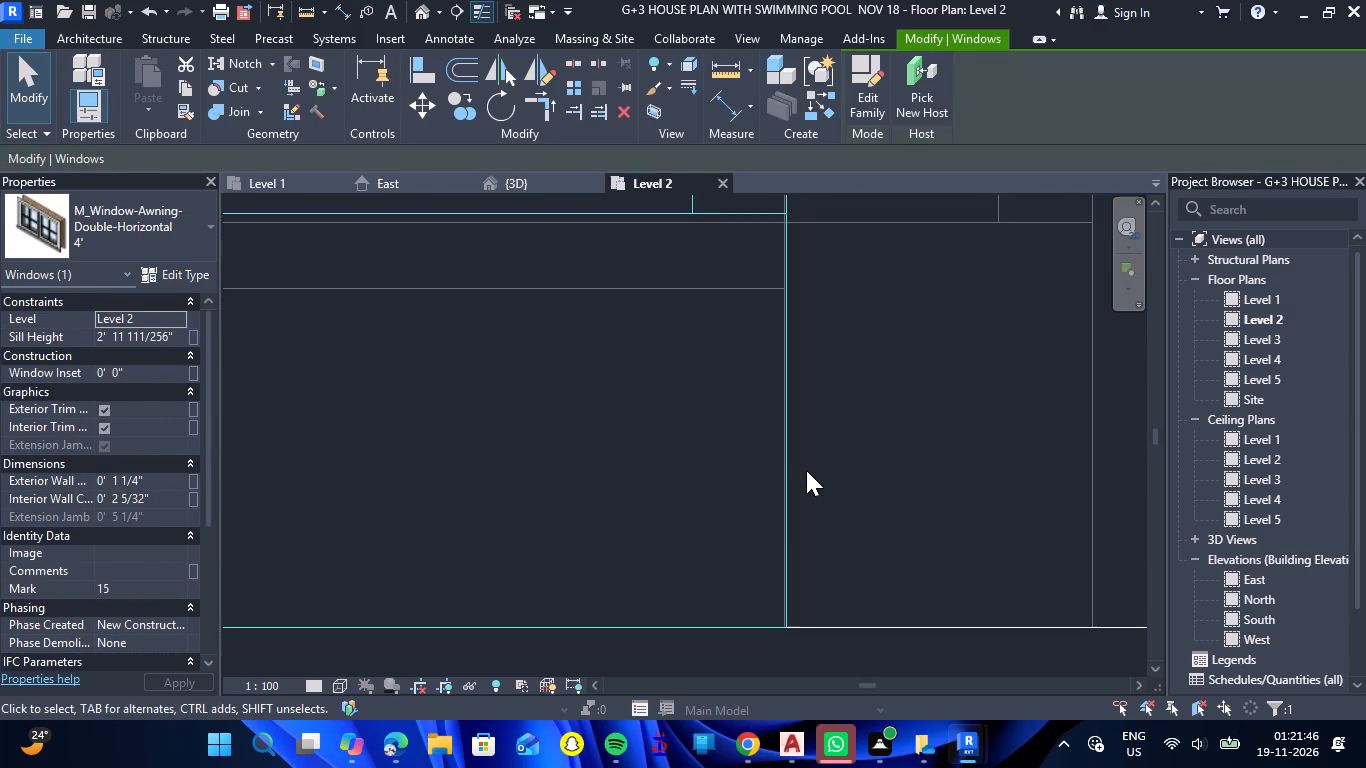
key("Escape")
Nudge the 4' awning window in the adjoining bedroom's outer wall toward the living/dining room to meet the underlay line.
scroll(806, 470, "down", 20)
scroll(806, 470, "down", 3)
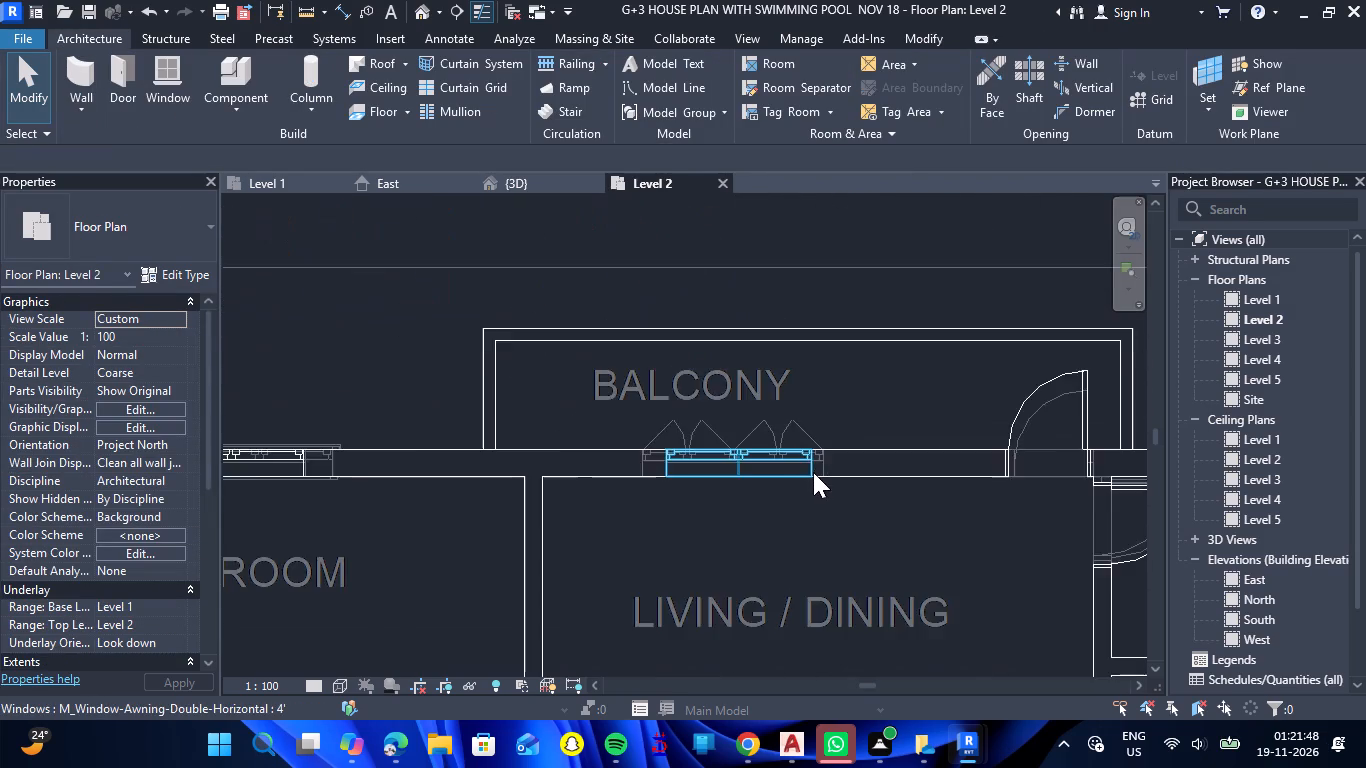
scroll(816, 472, "down", 4)
scroll(471, 473, "up", 14)
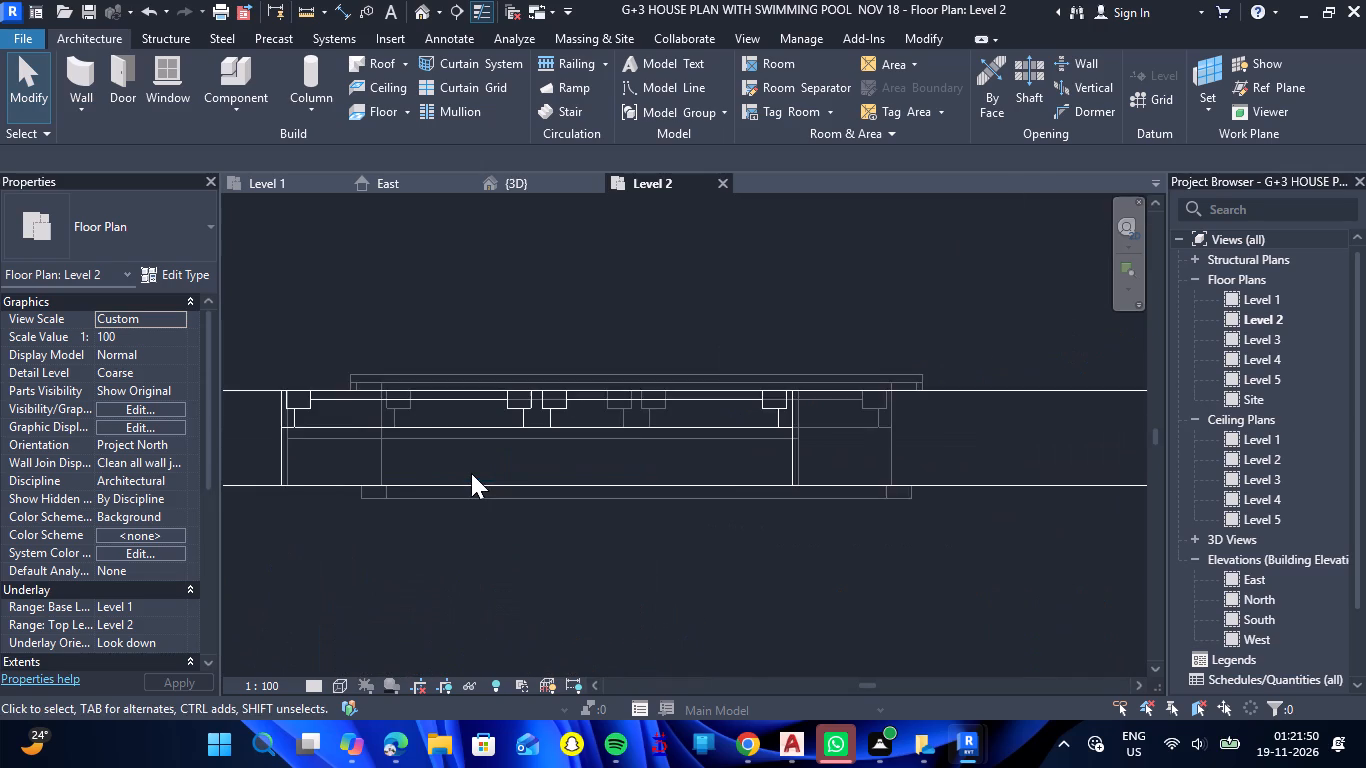
left_click(448, 416)
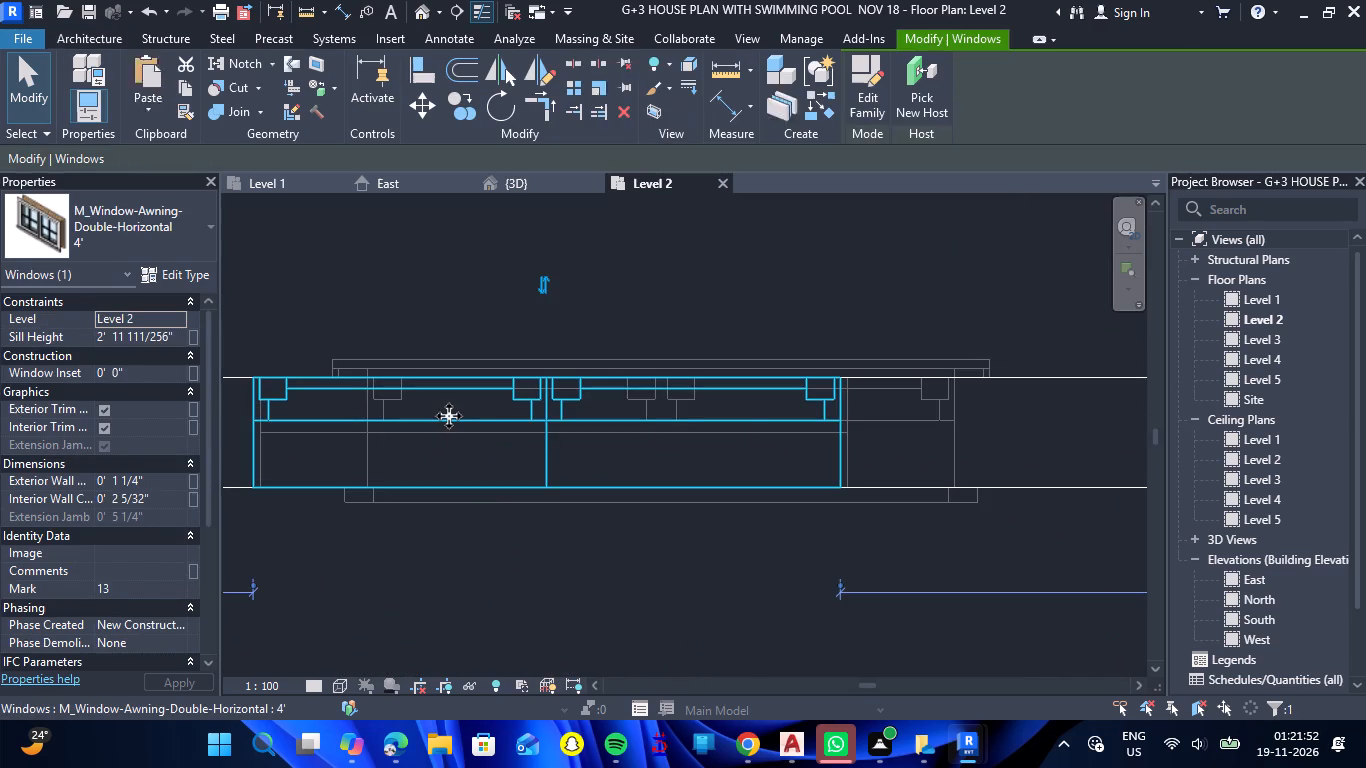
key("Right")
key("Right")
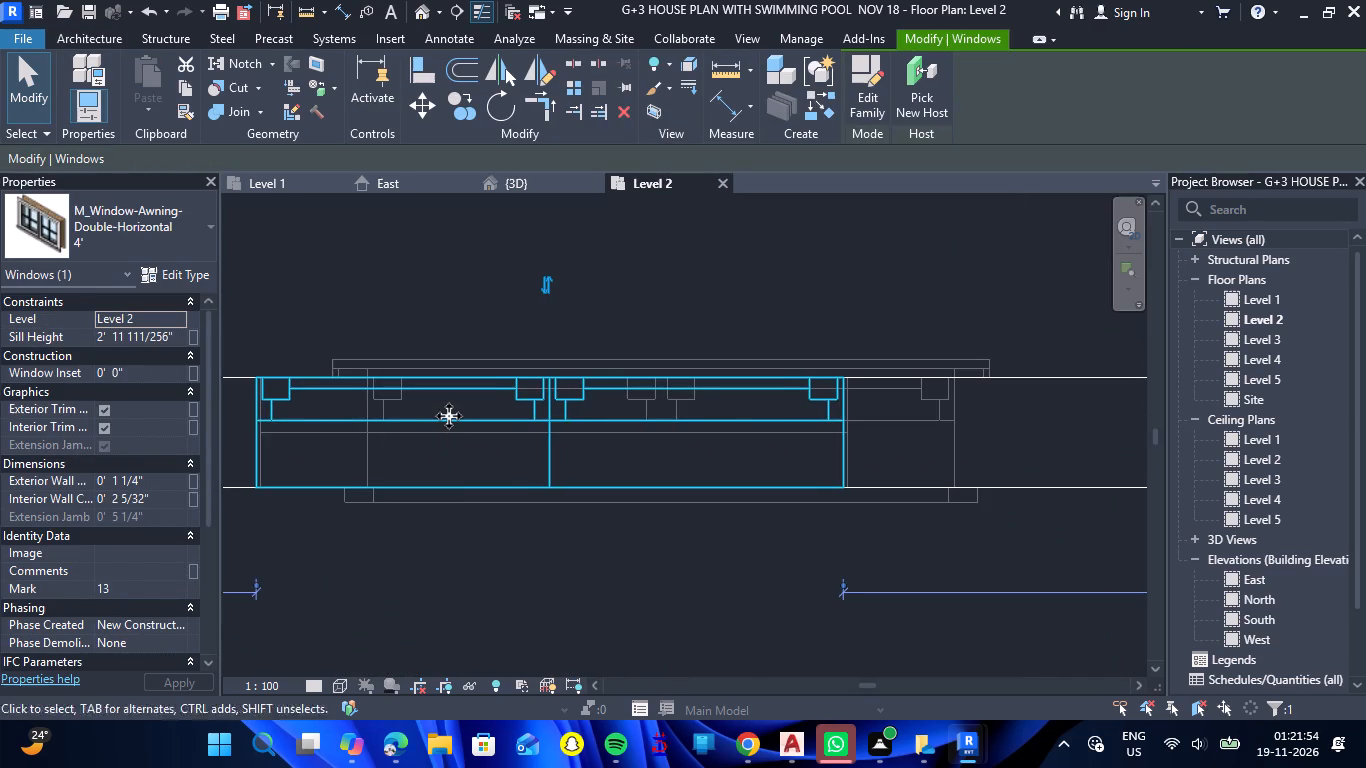
key("Escape")
Nudge the same bedroom's 4' awning window facing the side balcony away from the balcony door to meet the underlay line.
scroll(1014, 34, "down", 7)
scroll(631, 348, "down", 8)
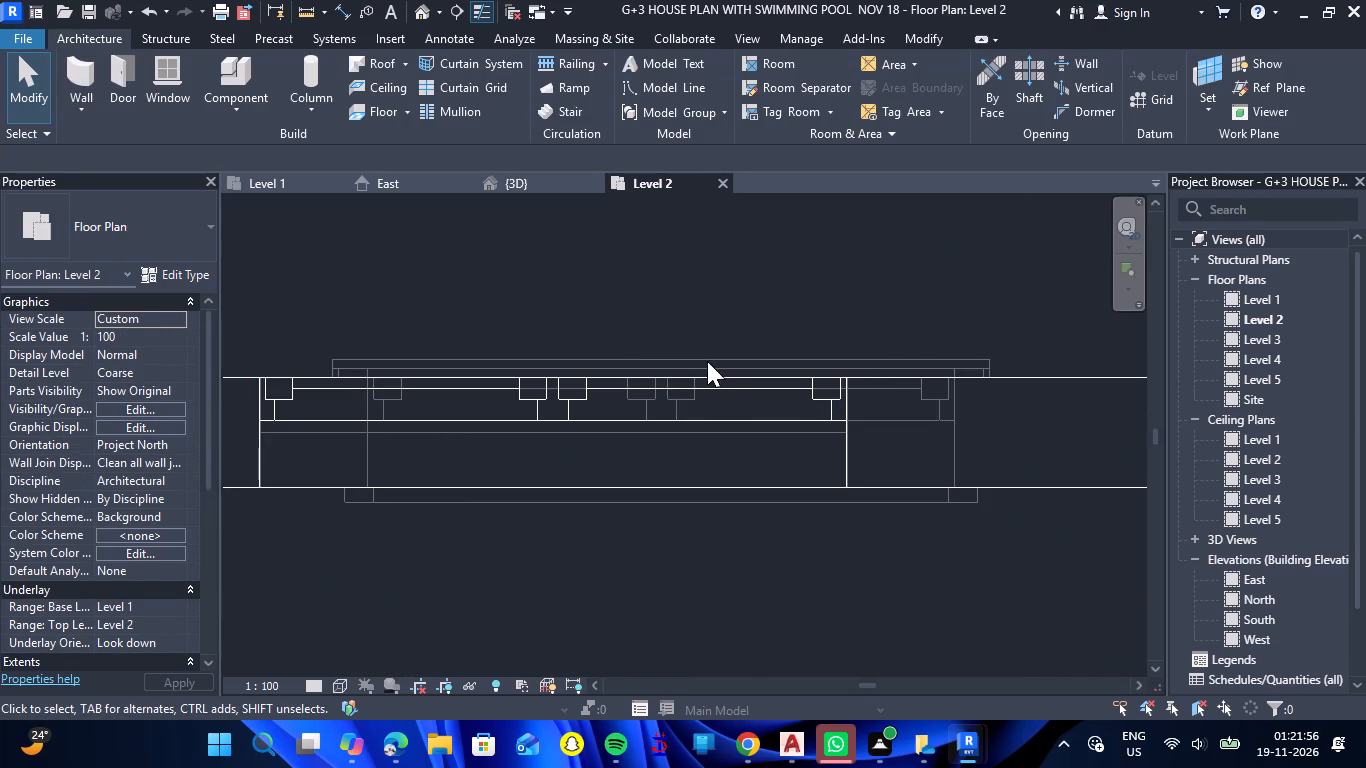
scroll(713, 362, "down", 6)
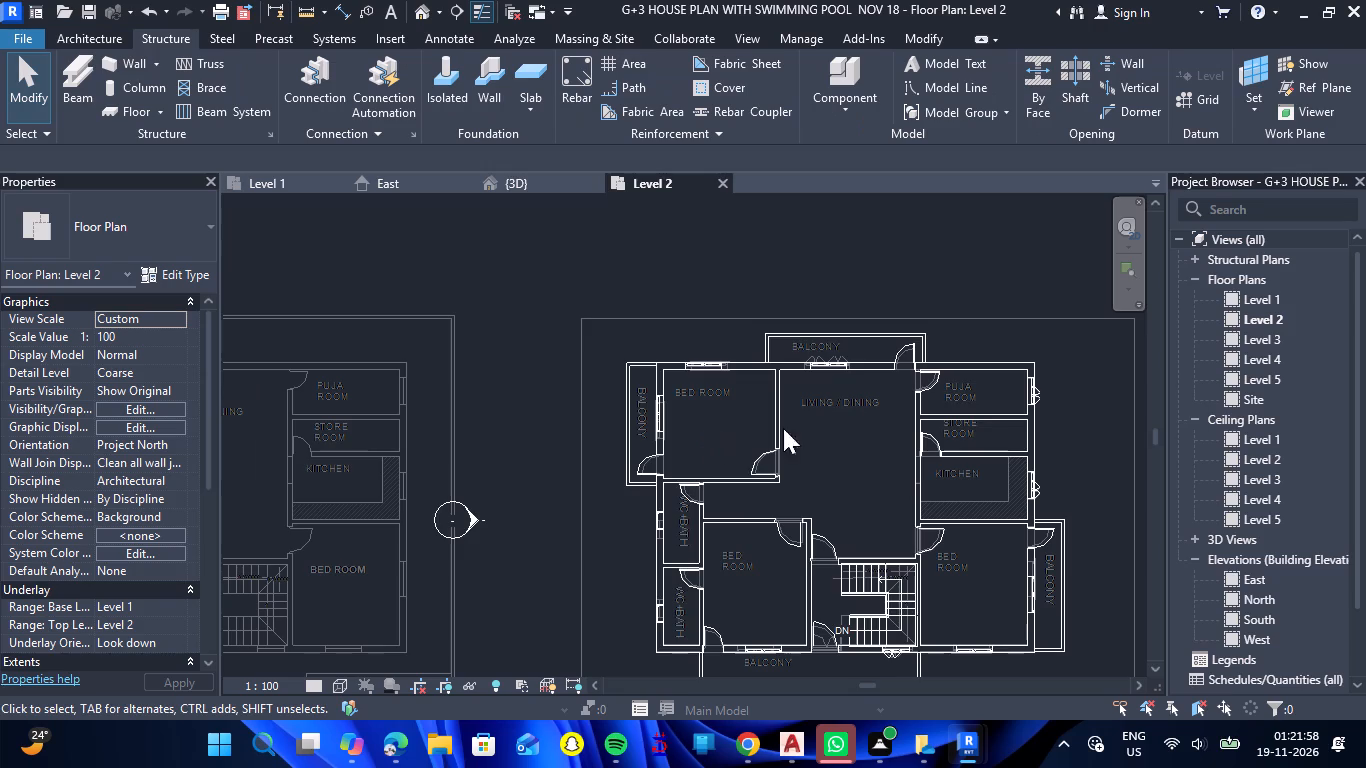
scroll(834, 362, "up", 7)
scroll(335, 576, "up", 10)
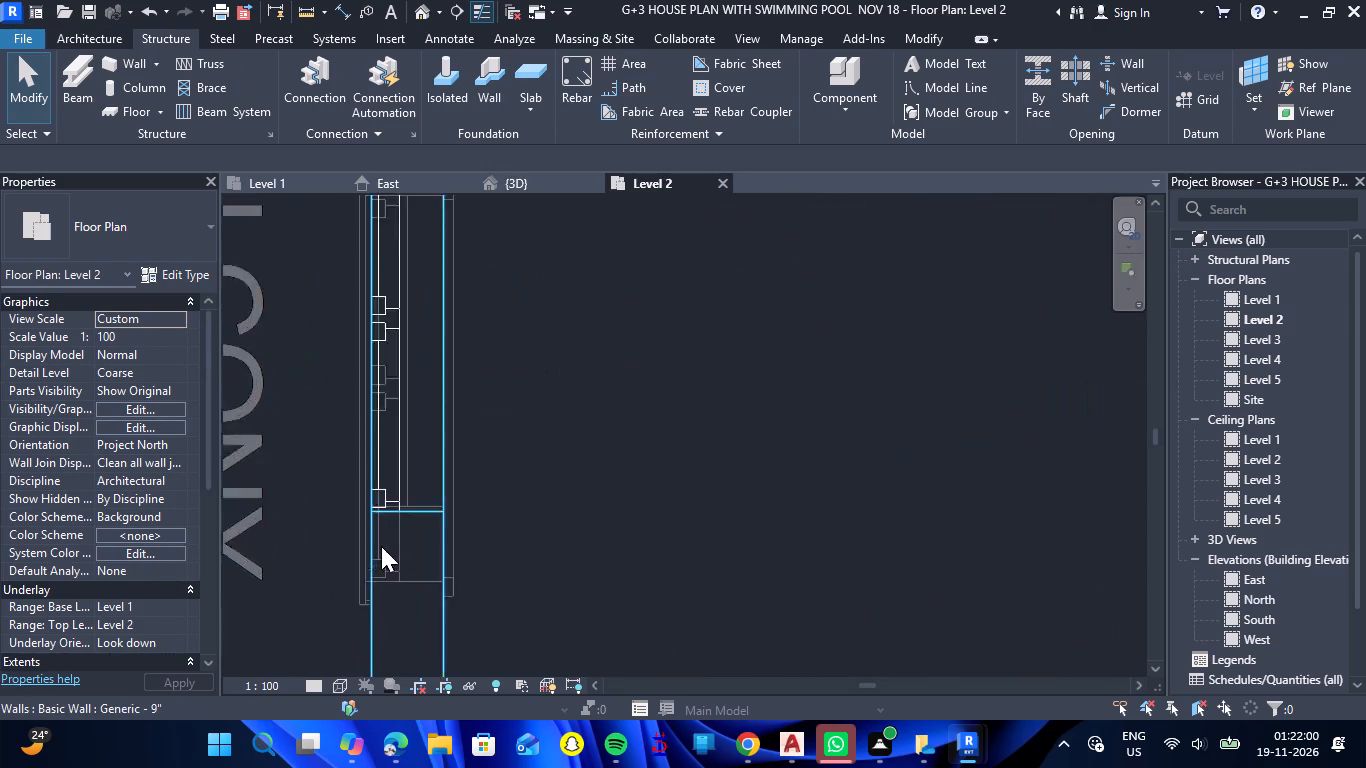
scroll(381, 546, "up", 6)
left_click(419, 466)
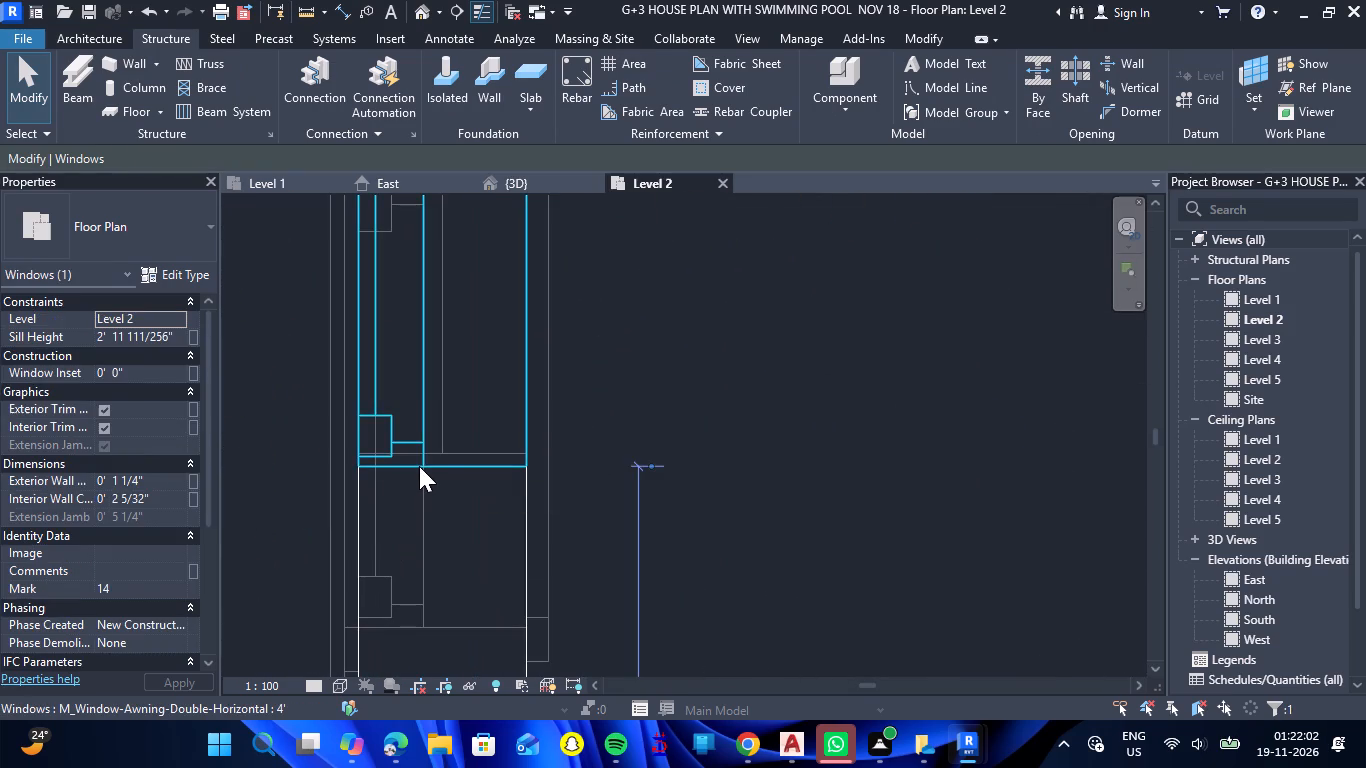
scroll(419, 466, "up", 6)
key("Up")
key("Up")
key("Up")
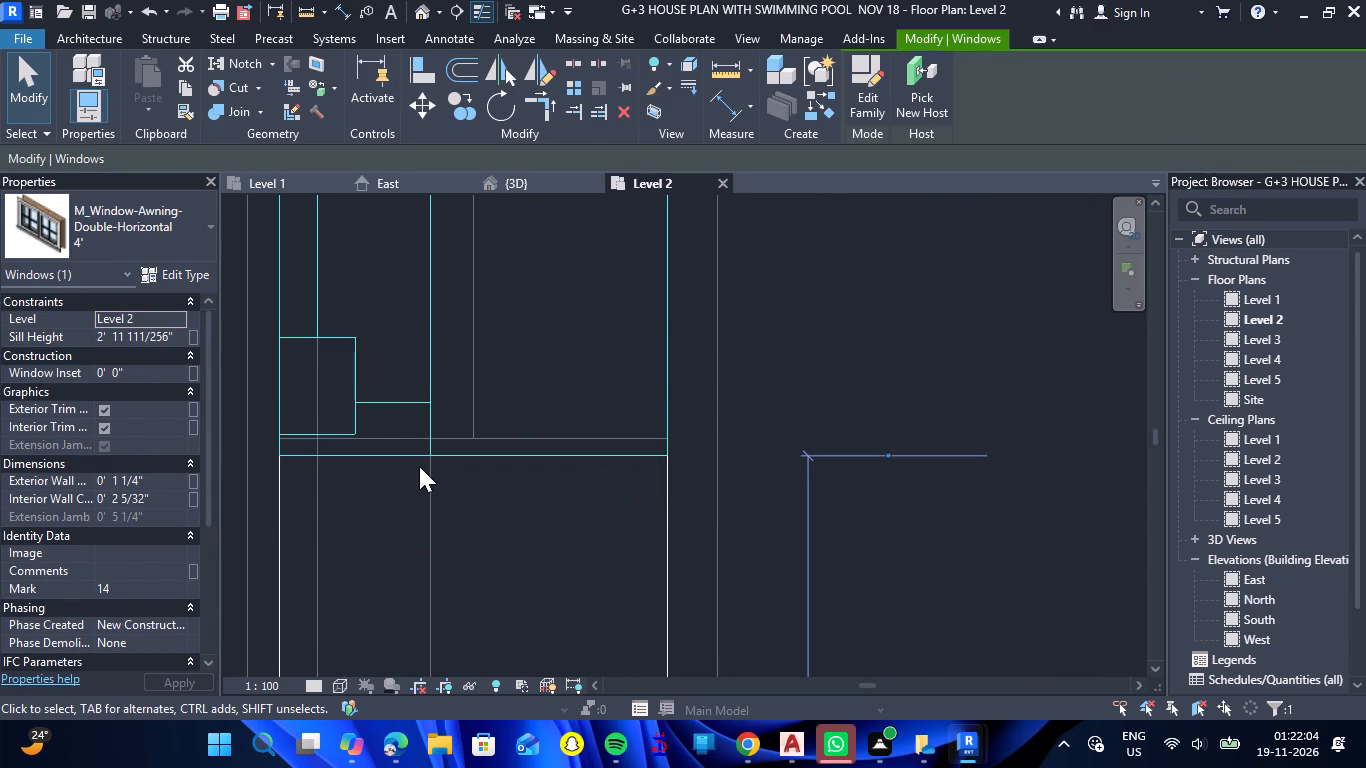
key("Up")
key("Up")
key("Escape")
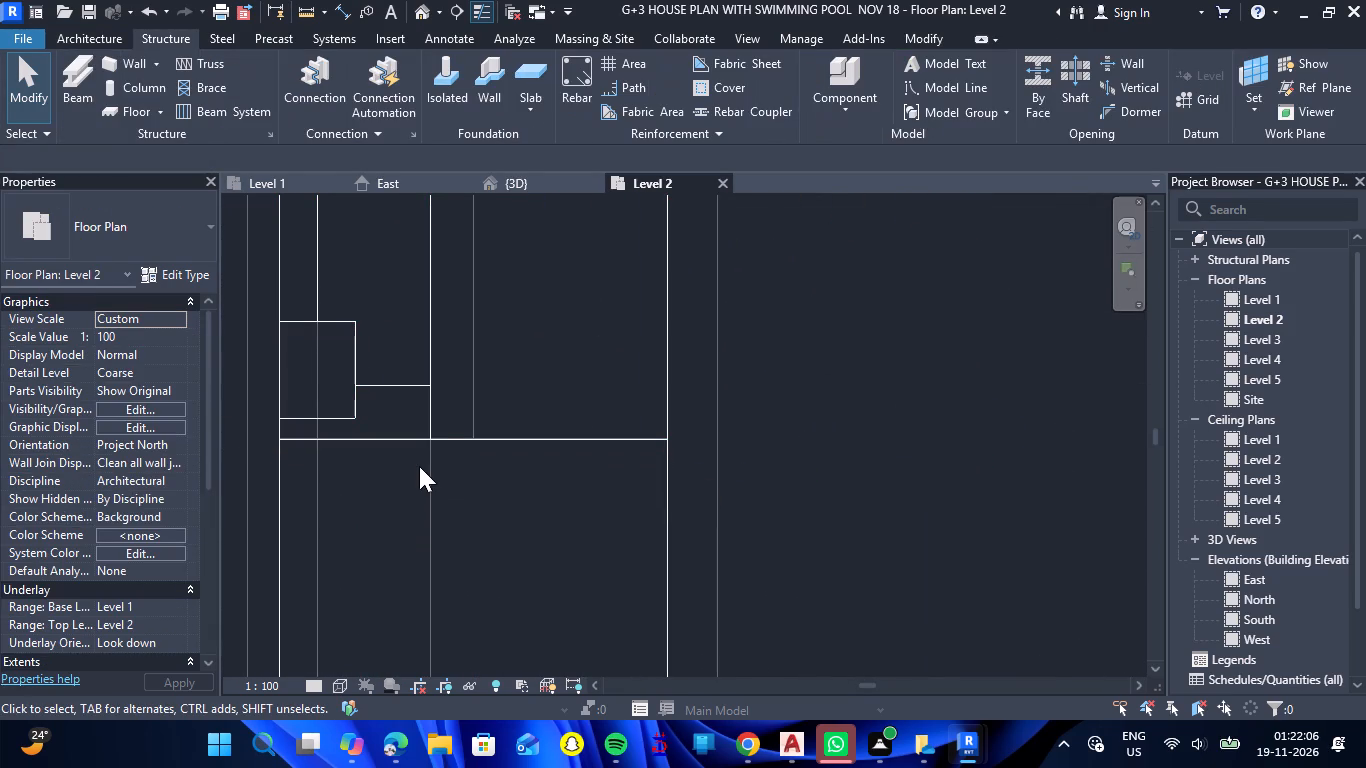
Set the sill height of the two Level 2 bathroom windows (M_Fixed 2') in the left-side outer wall to 7'.
scroll(417, 451, "down", 15)
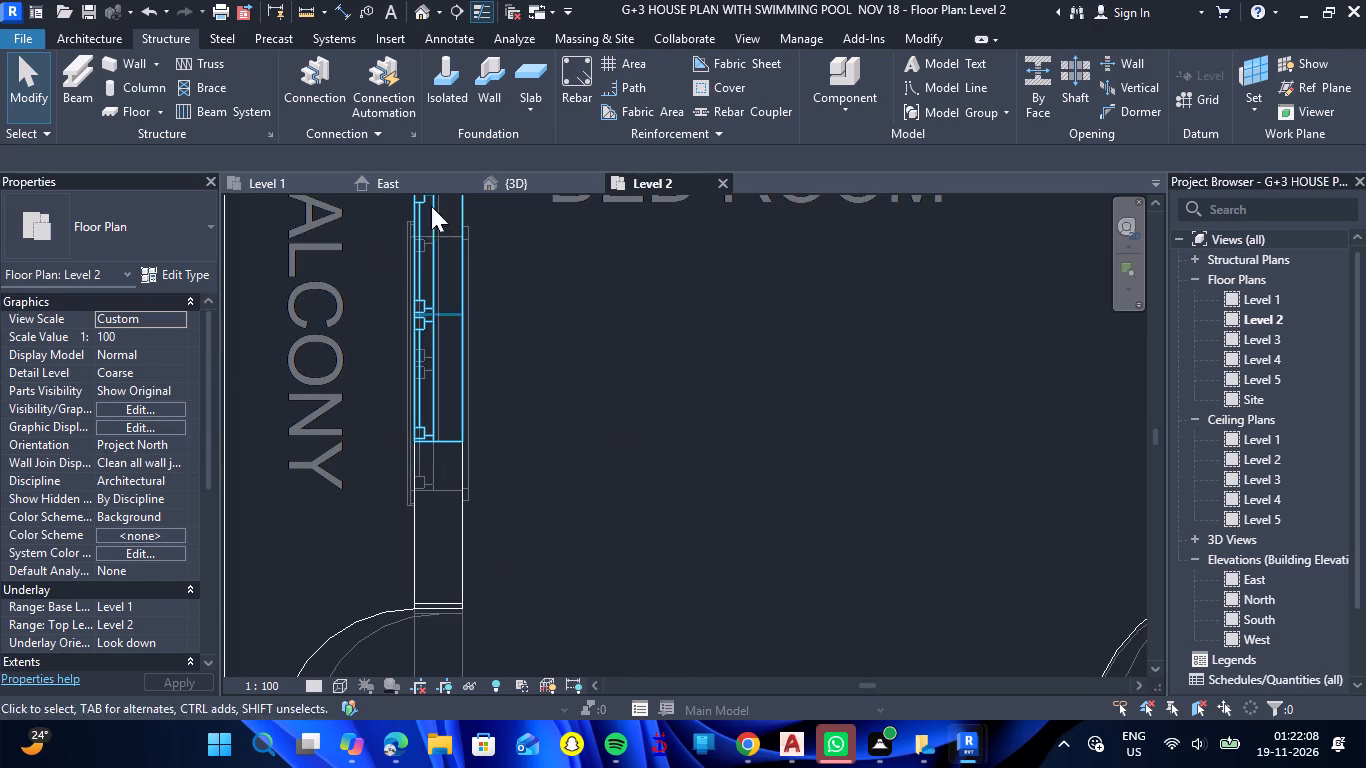
left_click(514, 189)
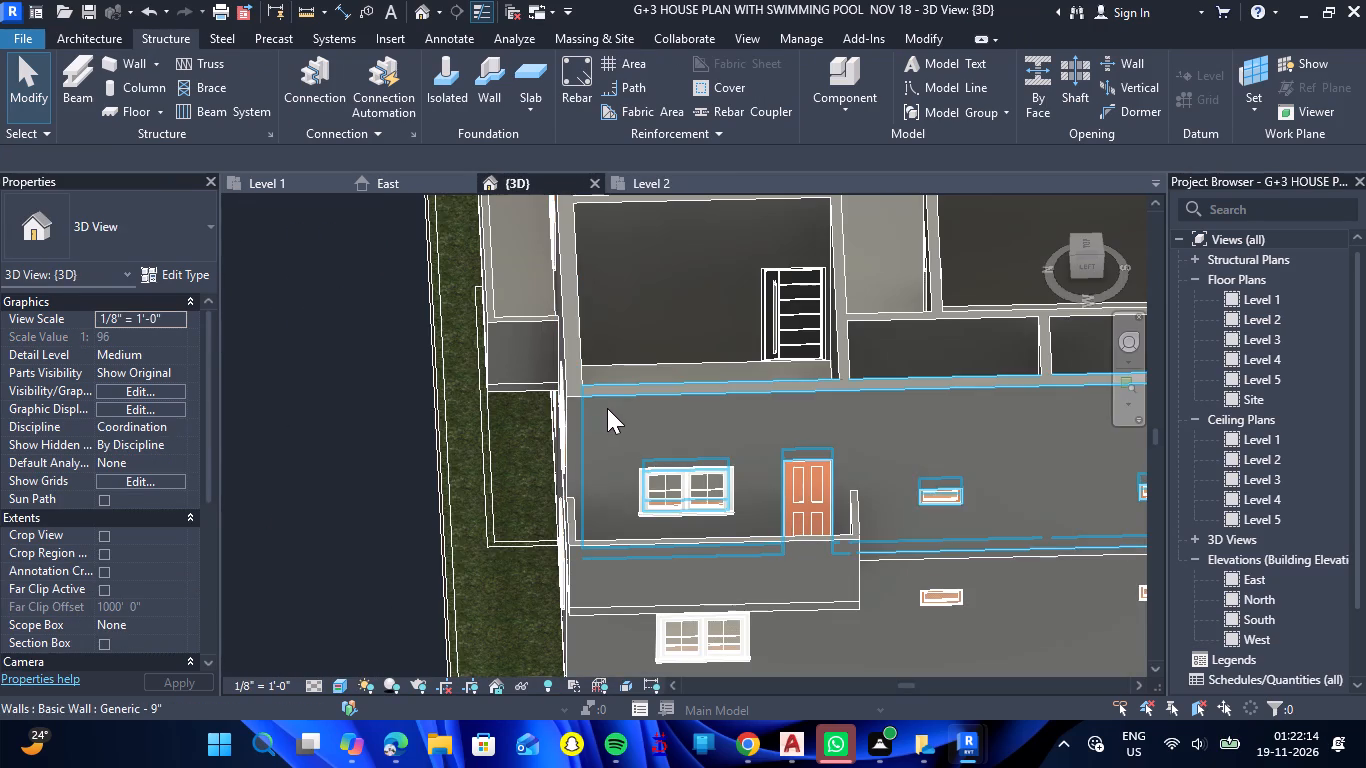
scroll(575, 404, "down", 4)
scroll(853, 489, "up", 7)
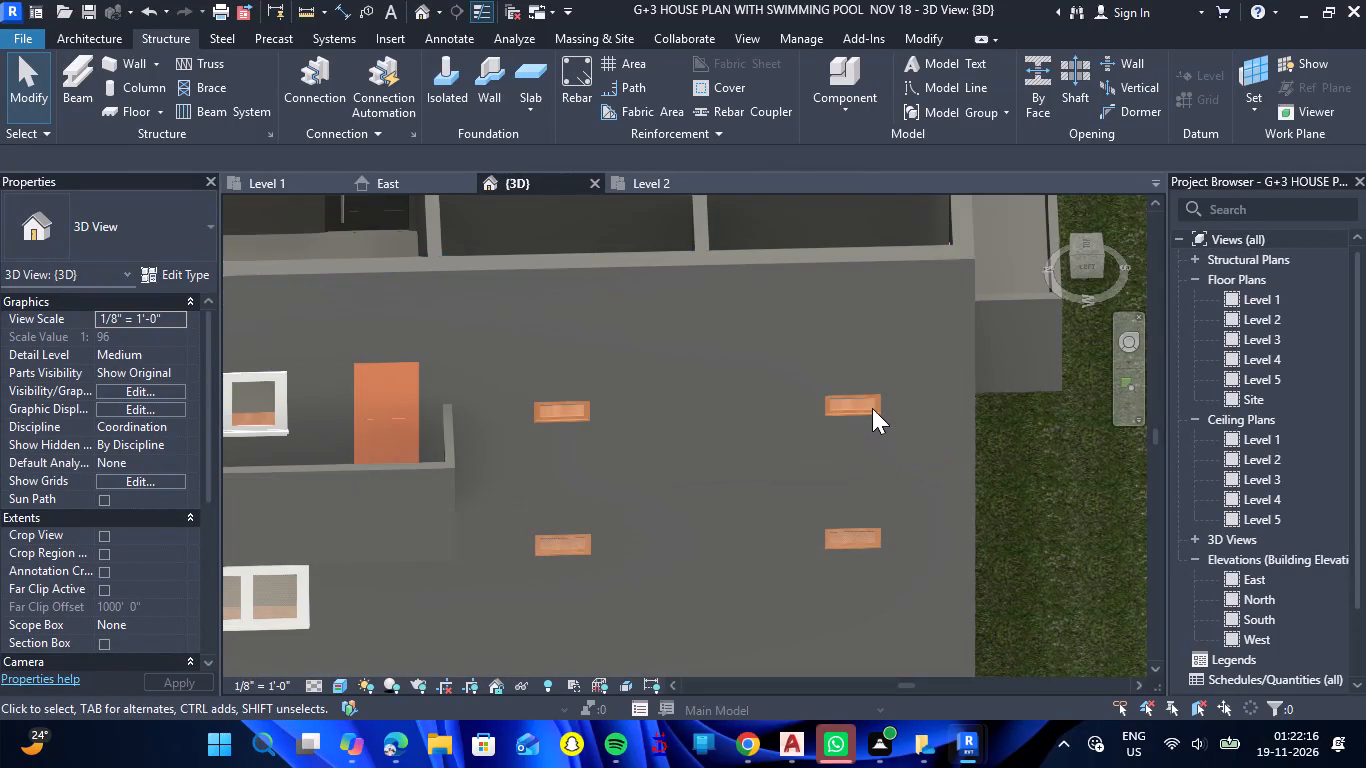
left_click(872, 408)
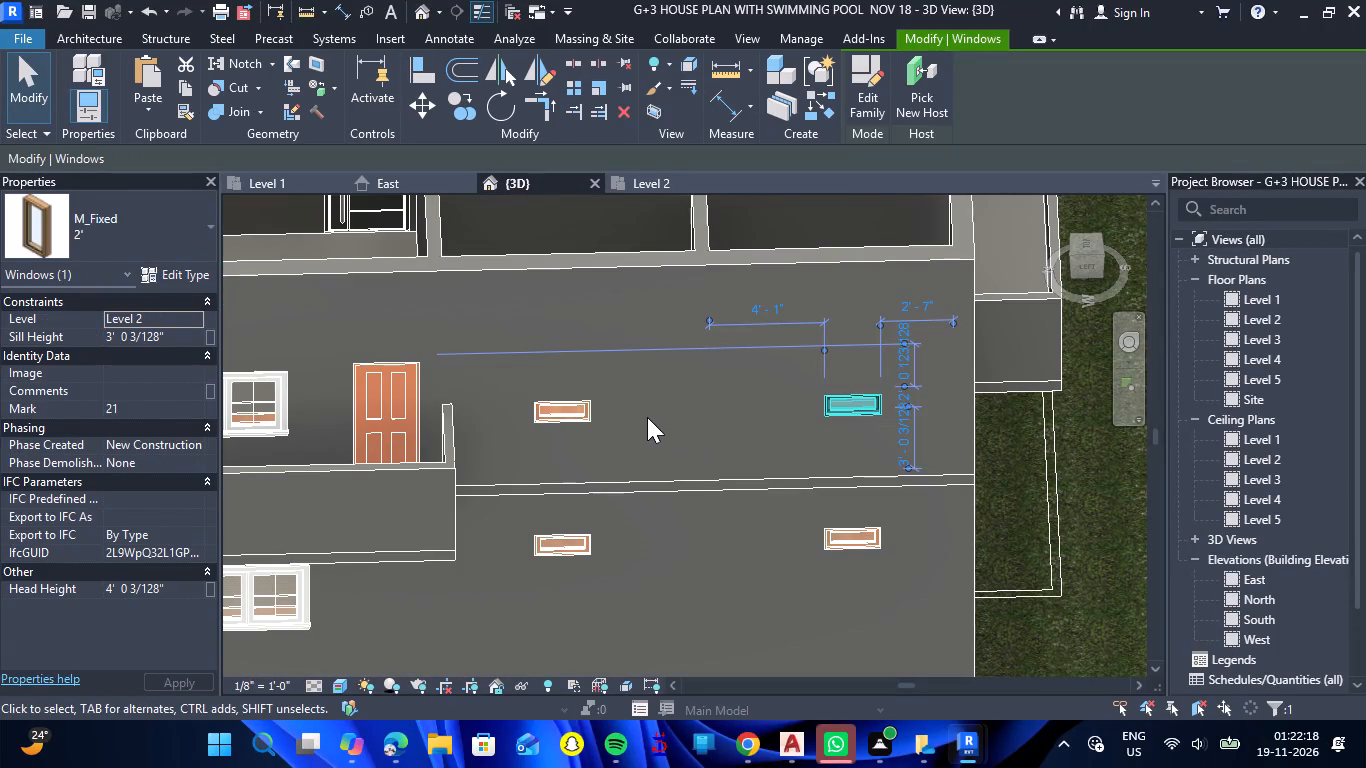
left_click(585, 420, "ctrl")
left_click(169, 340)
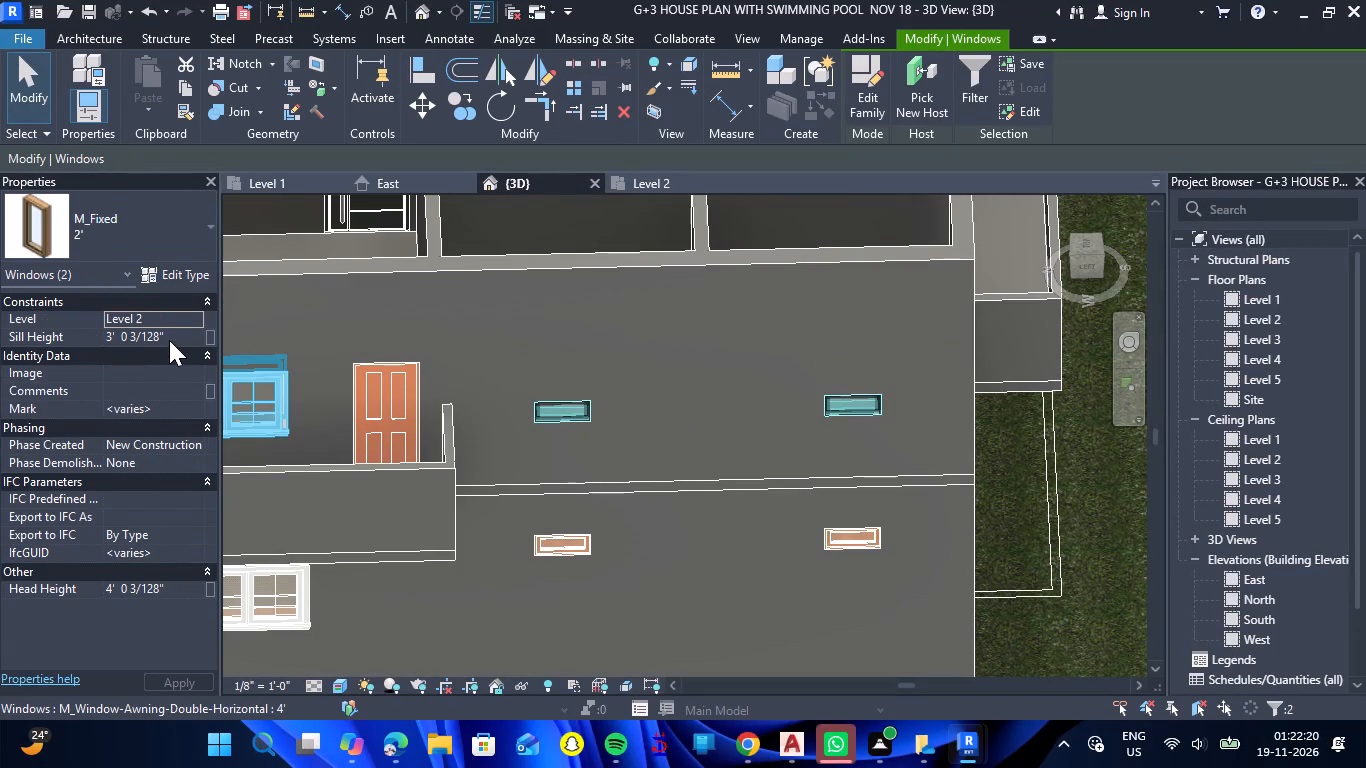
key("BackSpace")
key("BackSpace")
key("BackSpace")
key("BackSpace")
key("BackSpace")
key("BackSpace")
key("BackSpace")
key("BackSpace")
key("BackSpace")
key("BackSpace")
key("BackSpace")
key("BackSpace")
key("BackSpace")
key("BackSpace")
key("BackSpace")
key("BackSpace")
key("BackSpace")
key("BackSpace")
key("BackSpace")
key("BackSpace")
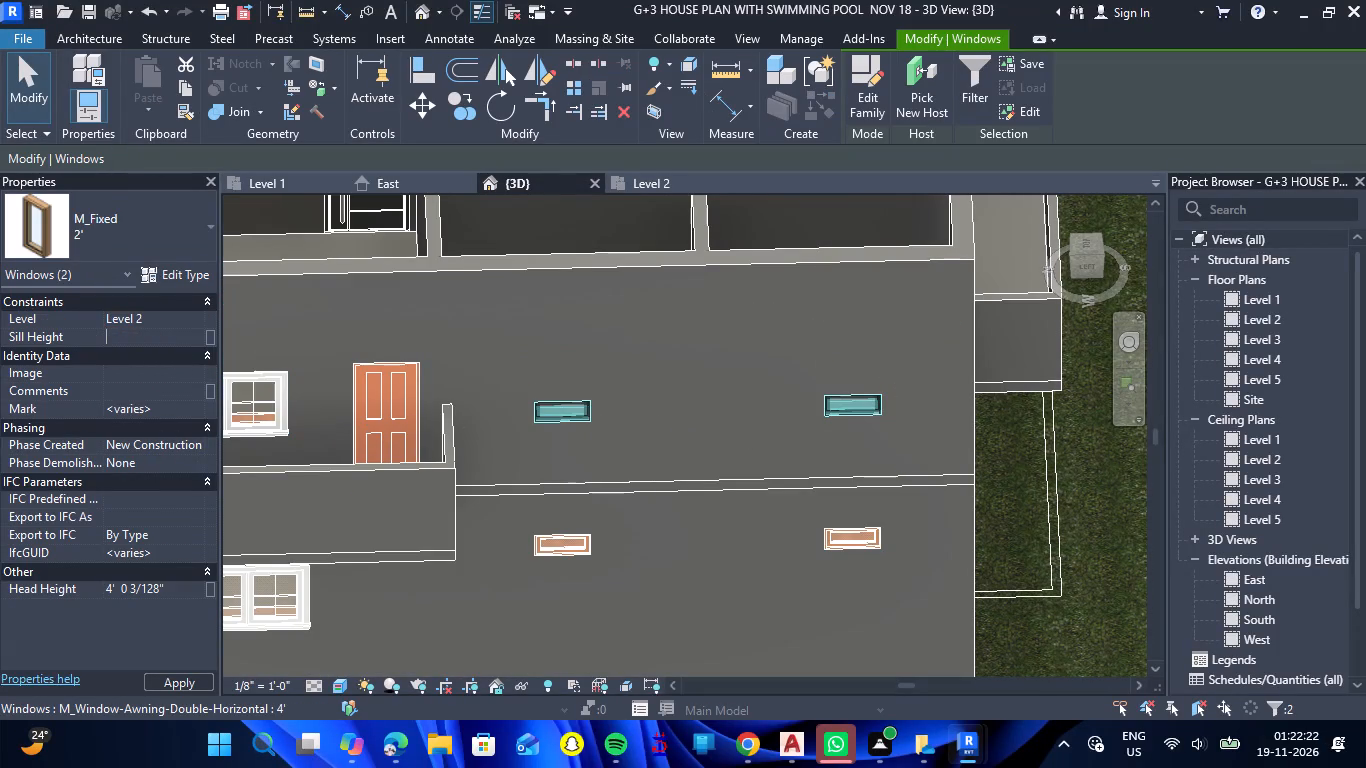
type("7'")
key("Return")
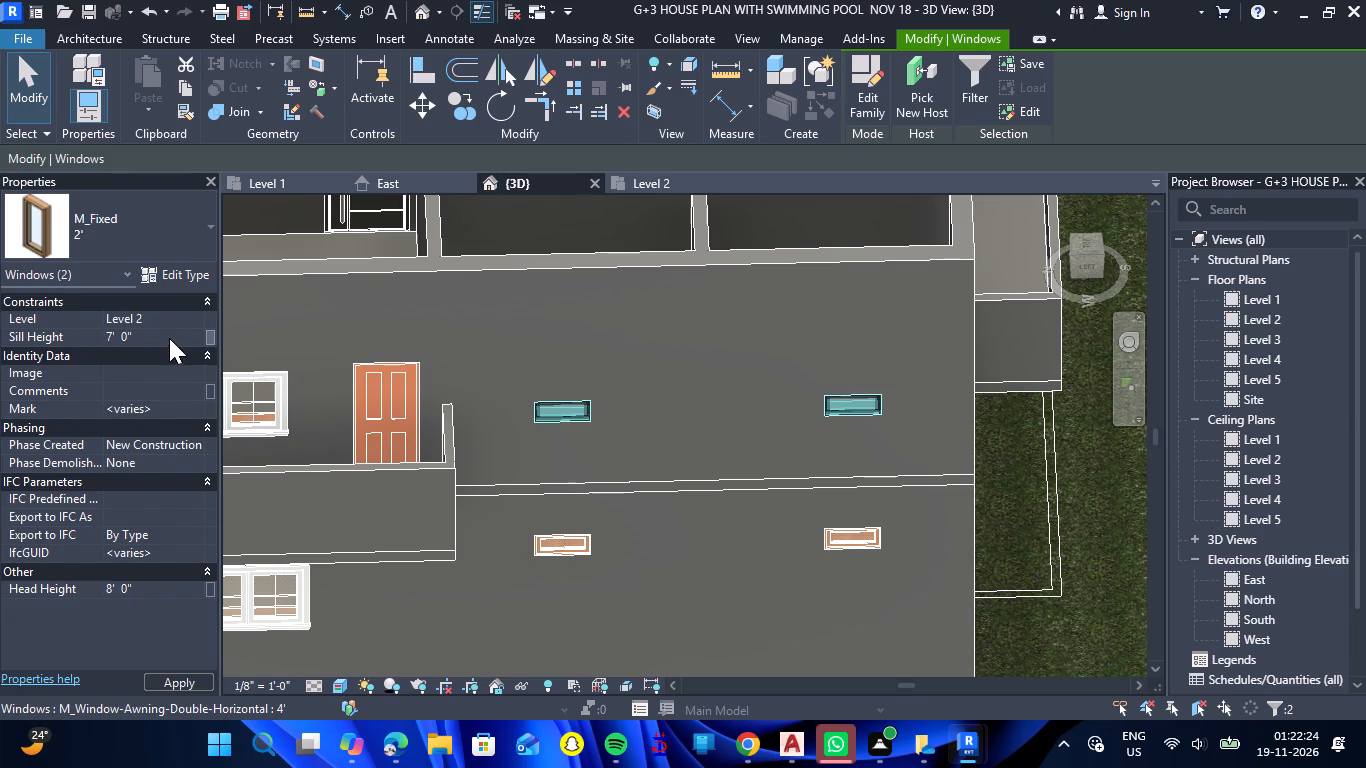
scroll(788, 472, "down", 2)
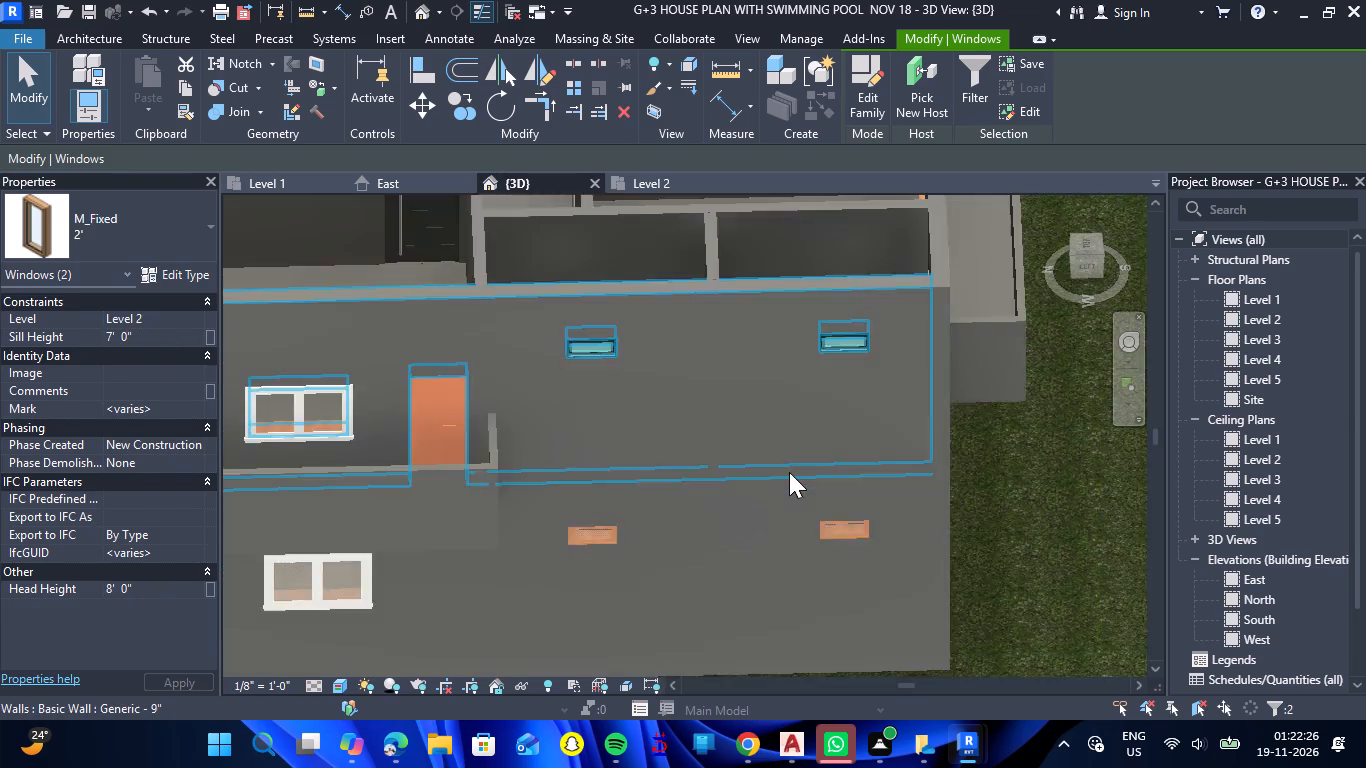
scroll(789, 472, "down", 5)
left_click(1017, 505)
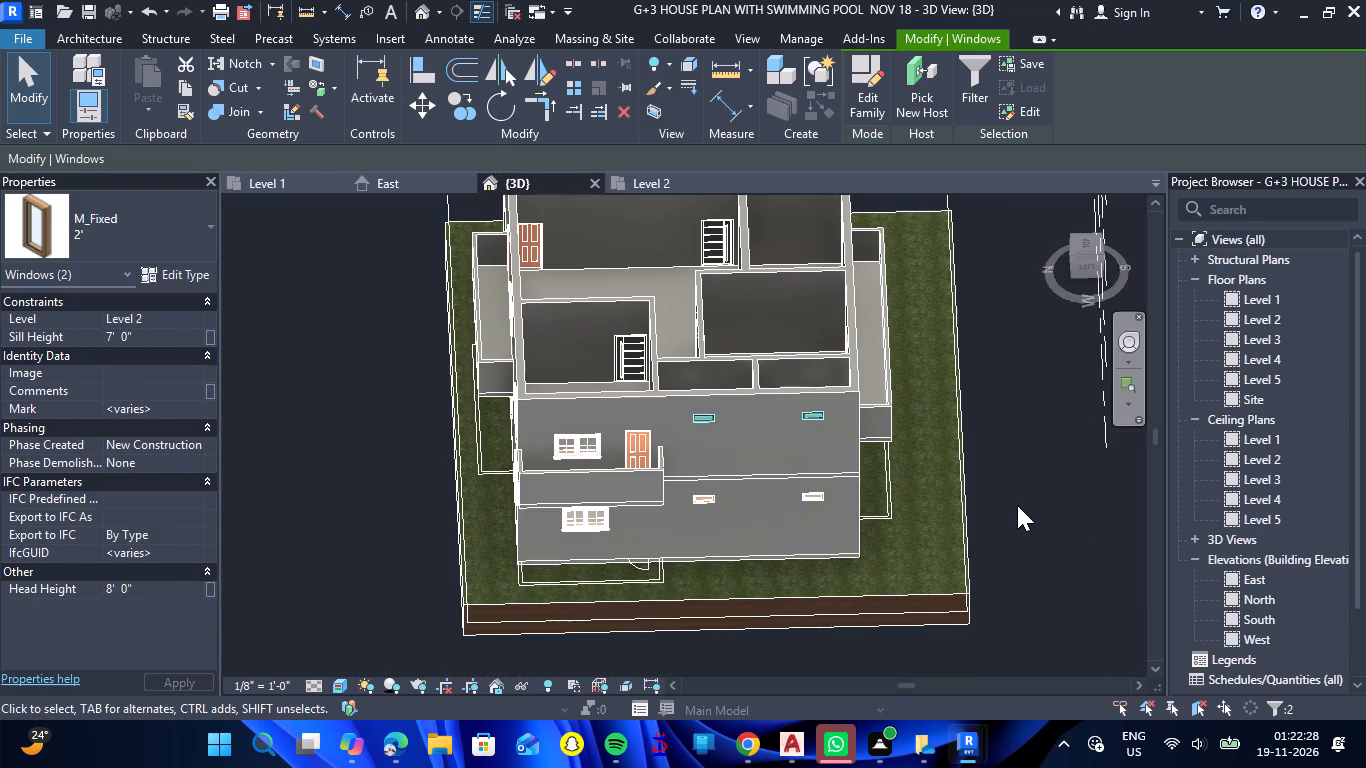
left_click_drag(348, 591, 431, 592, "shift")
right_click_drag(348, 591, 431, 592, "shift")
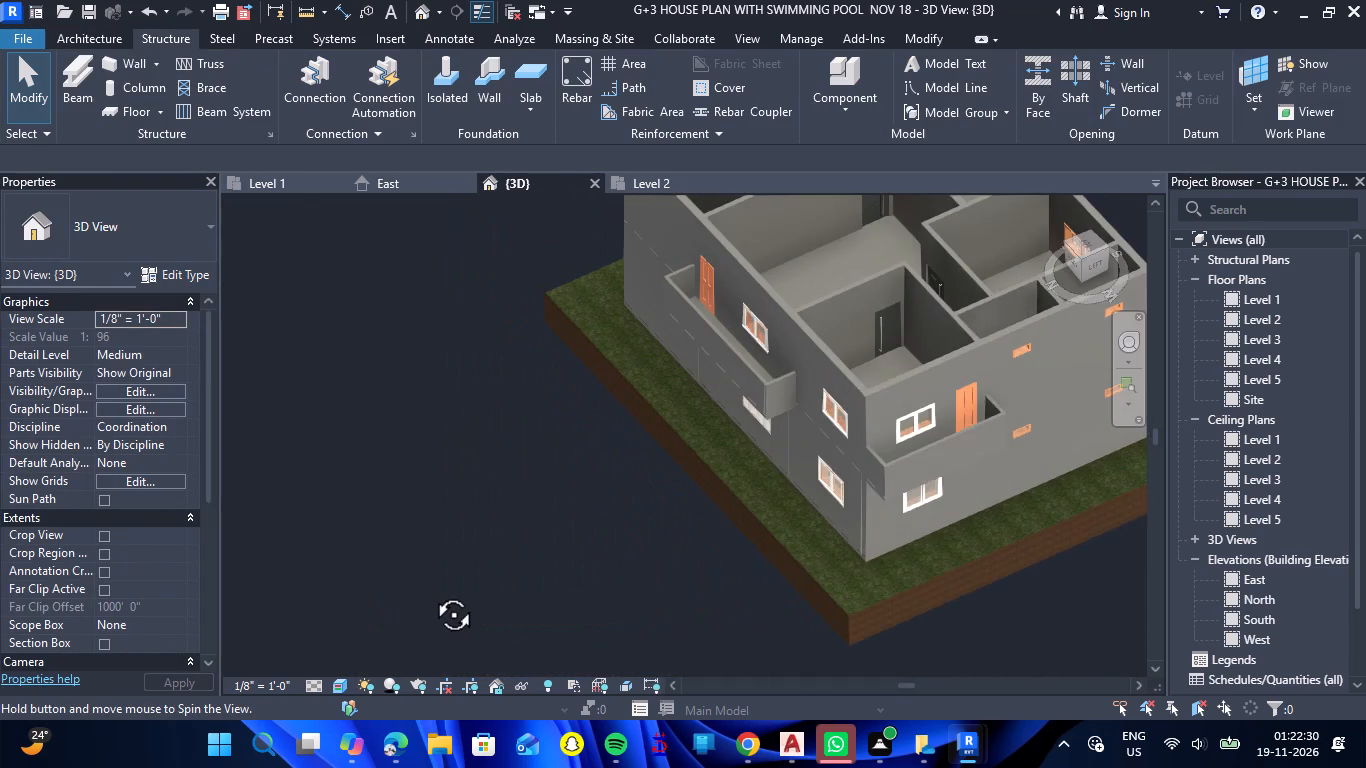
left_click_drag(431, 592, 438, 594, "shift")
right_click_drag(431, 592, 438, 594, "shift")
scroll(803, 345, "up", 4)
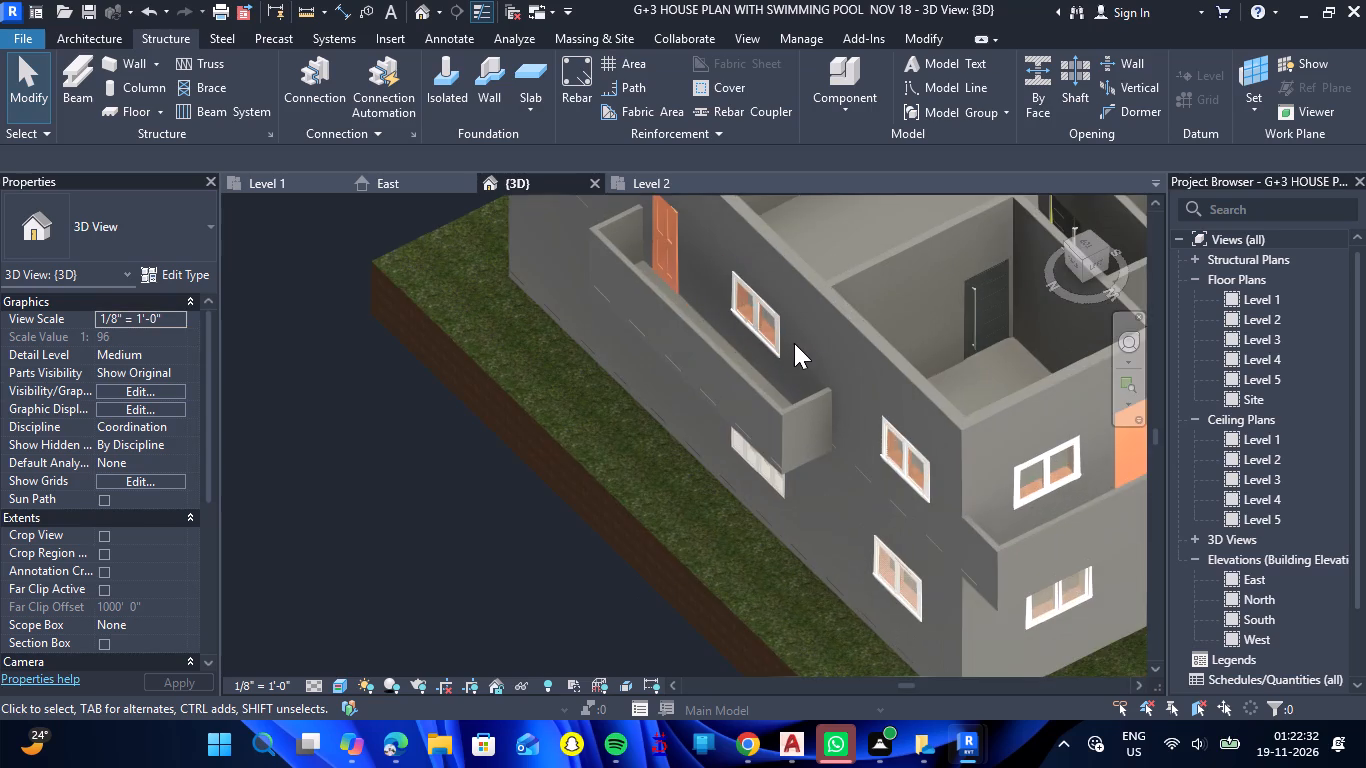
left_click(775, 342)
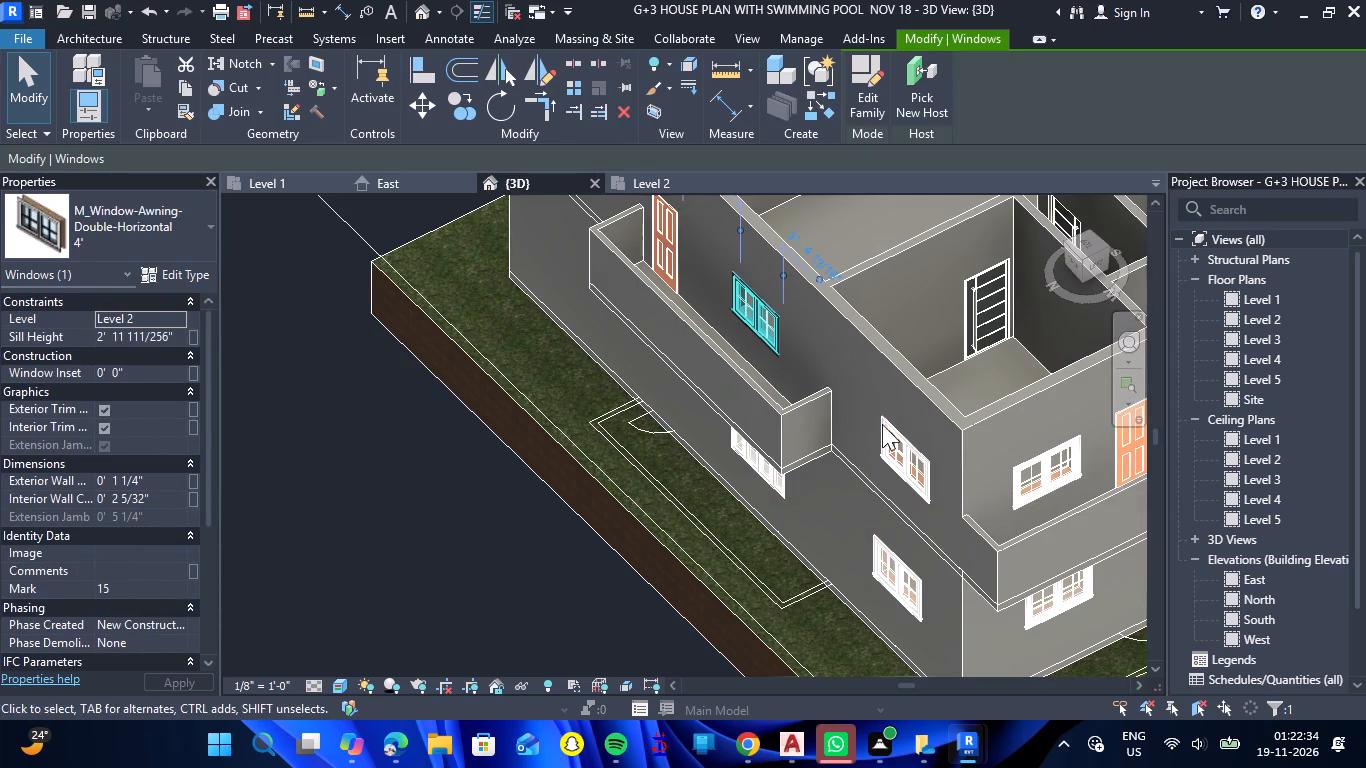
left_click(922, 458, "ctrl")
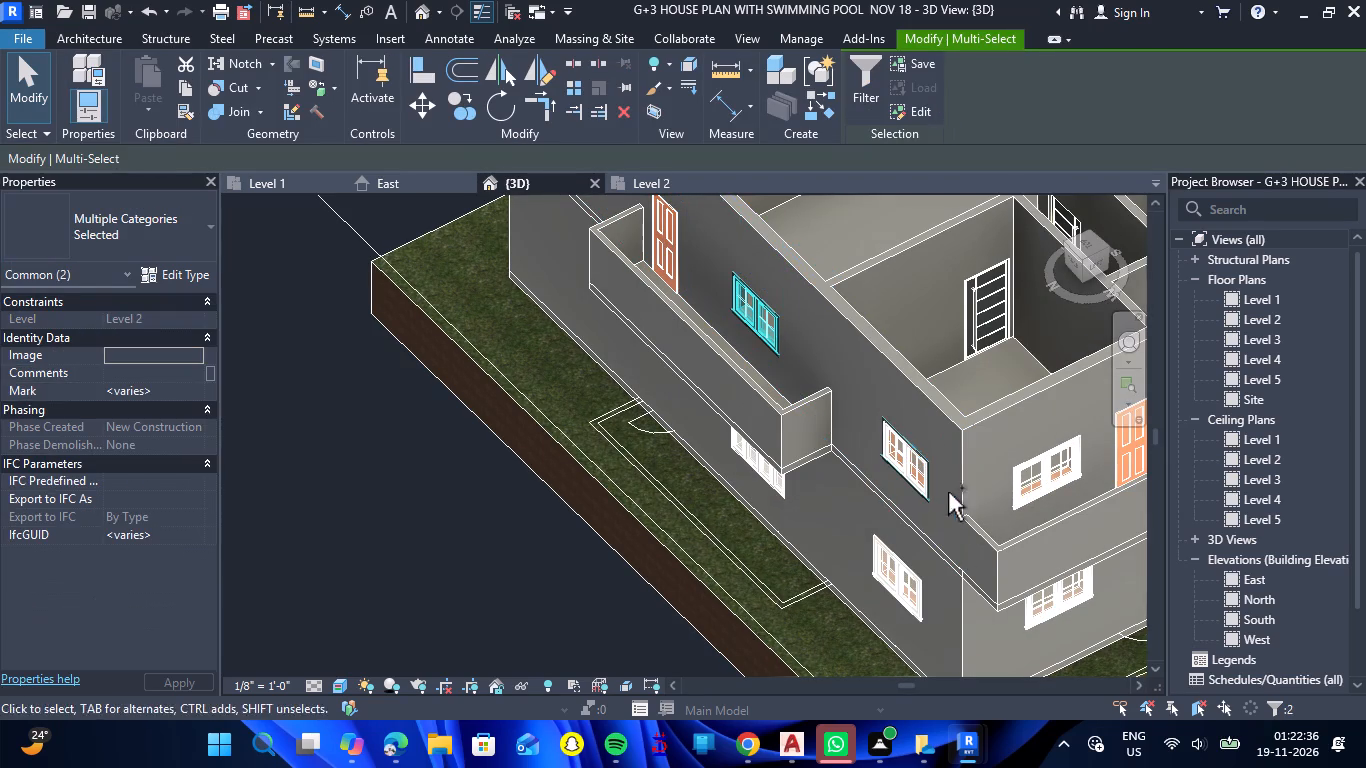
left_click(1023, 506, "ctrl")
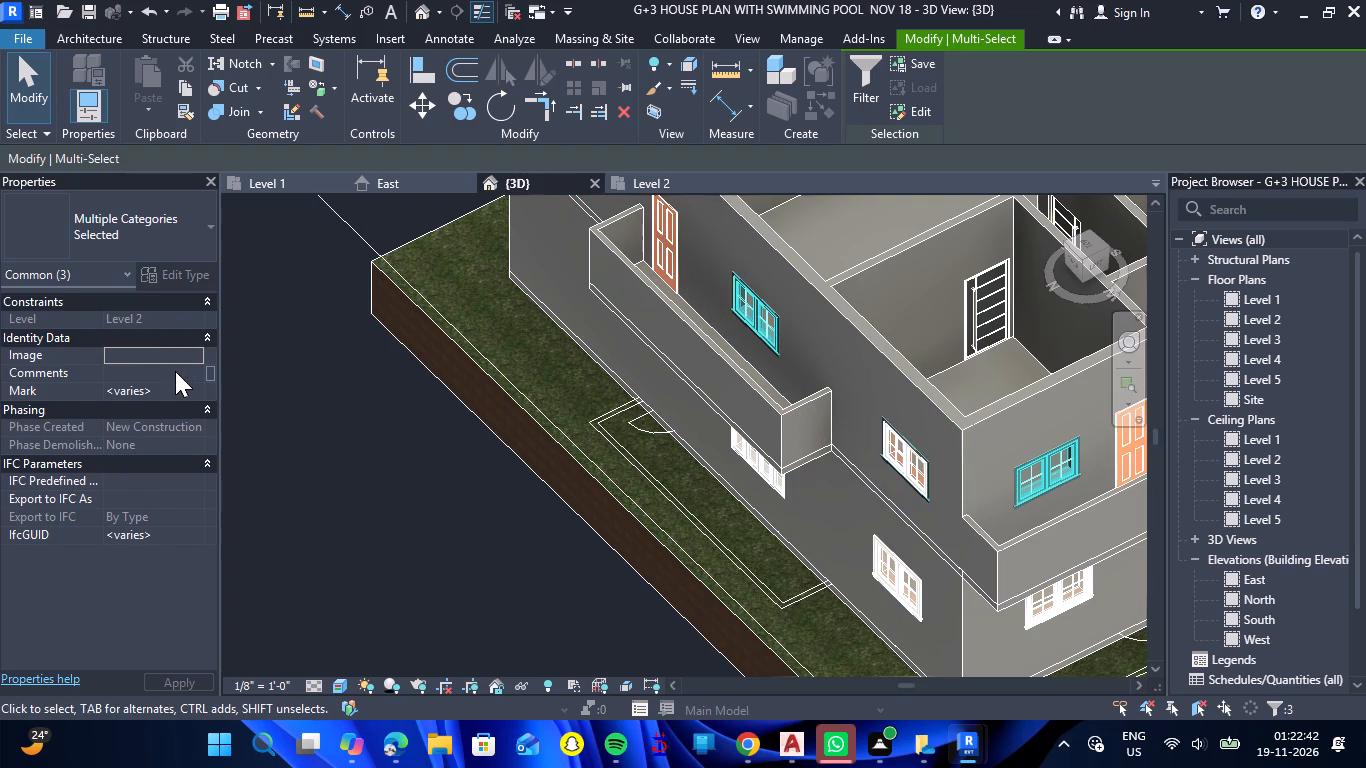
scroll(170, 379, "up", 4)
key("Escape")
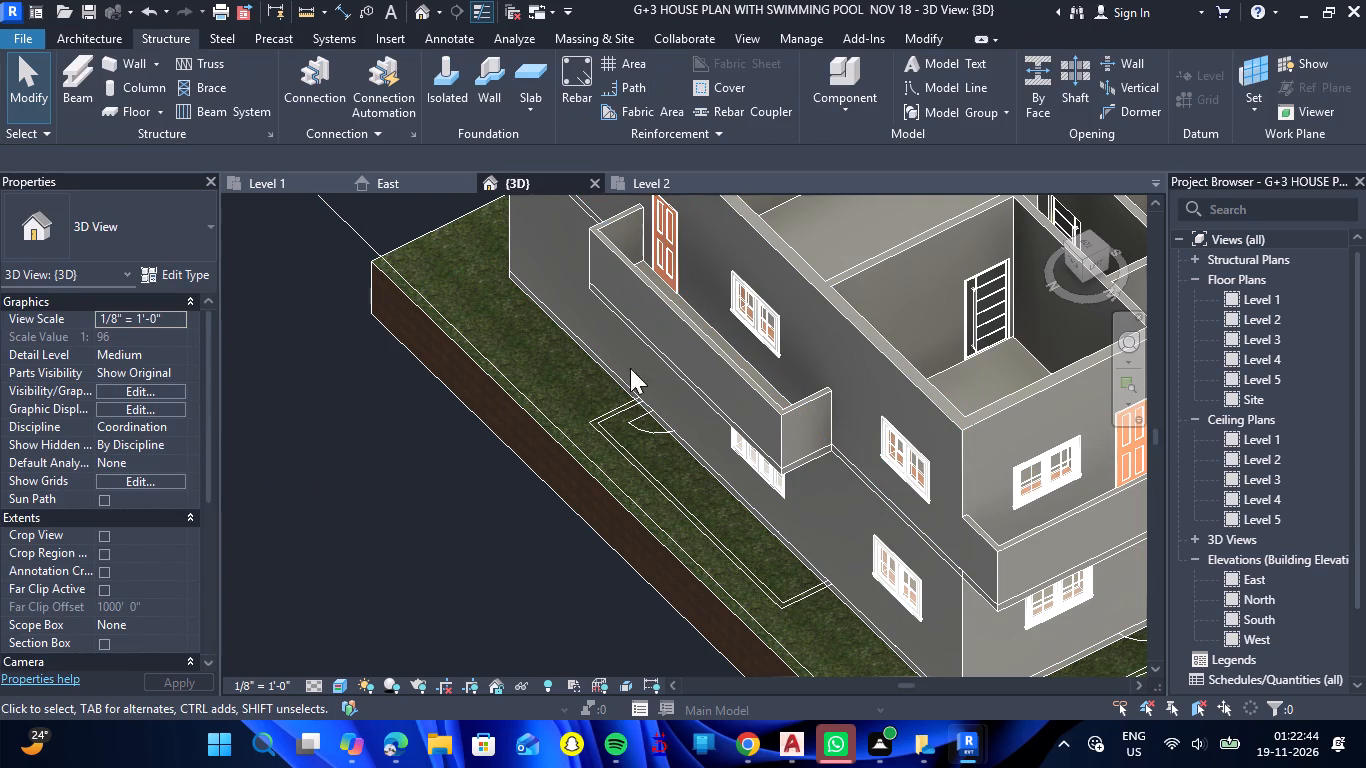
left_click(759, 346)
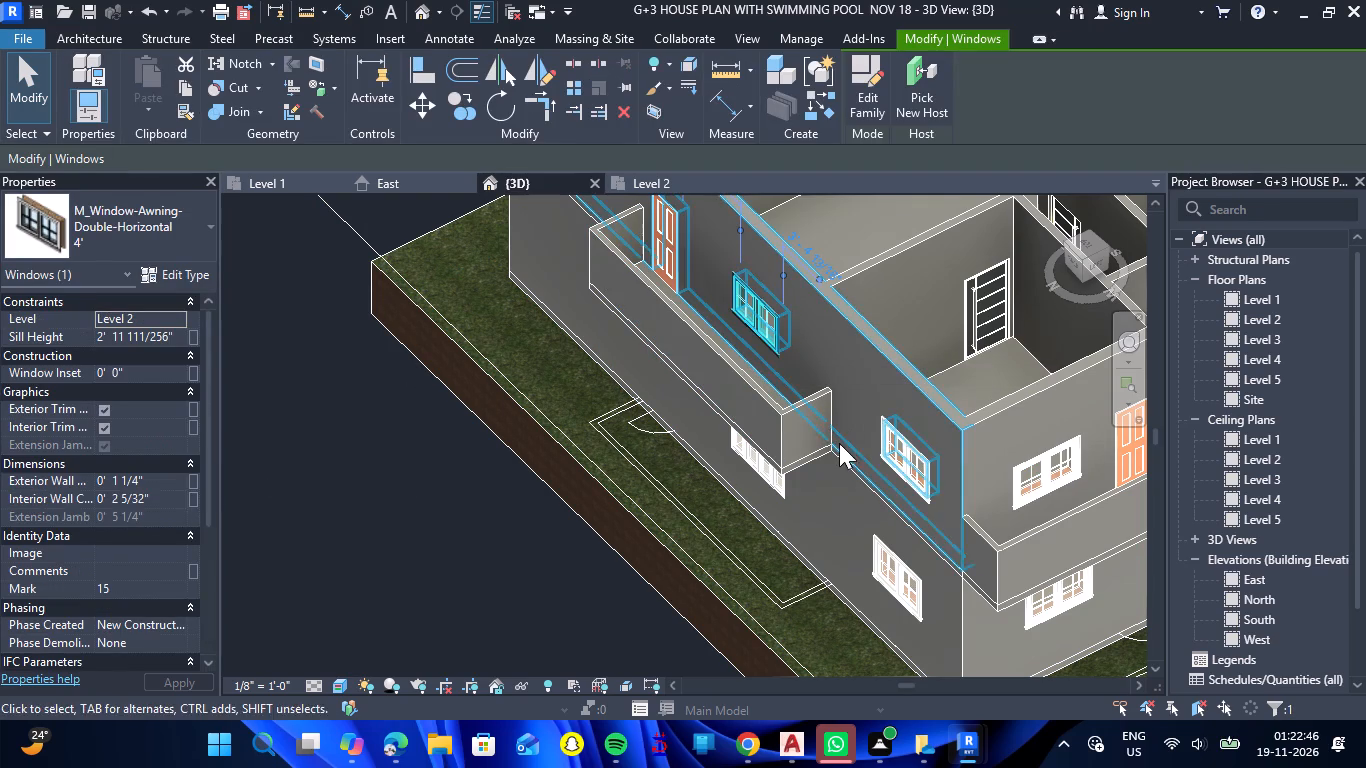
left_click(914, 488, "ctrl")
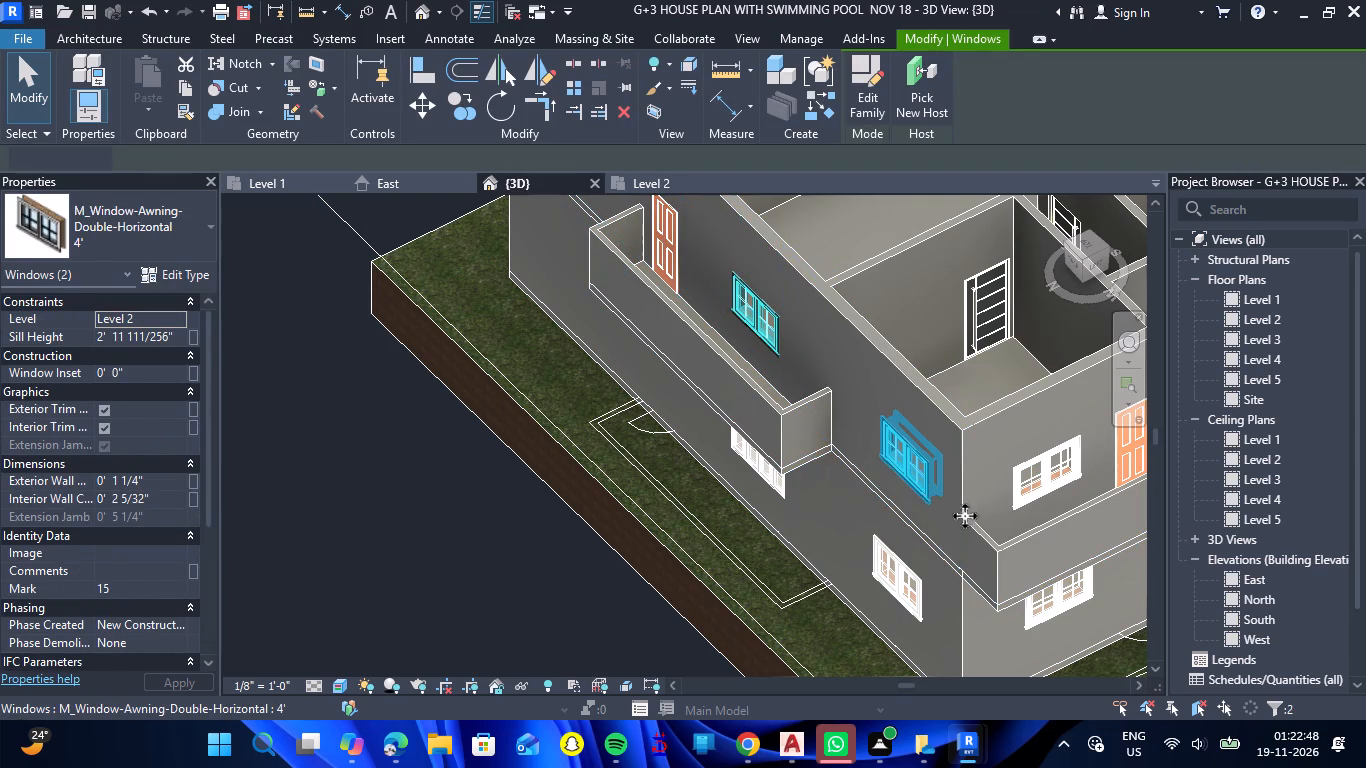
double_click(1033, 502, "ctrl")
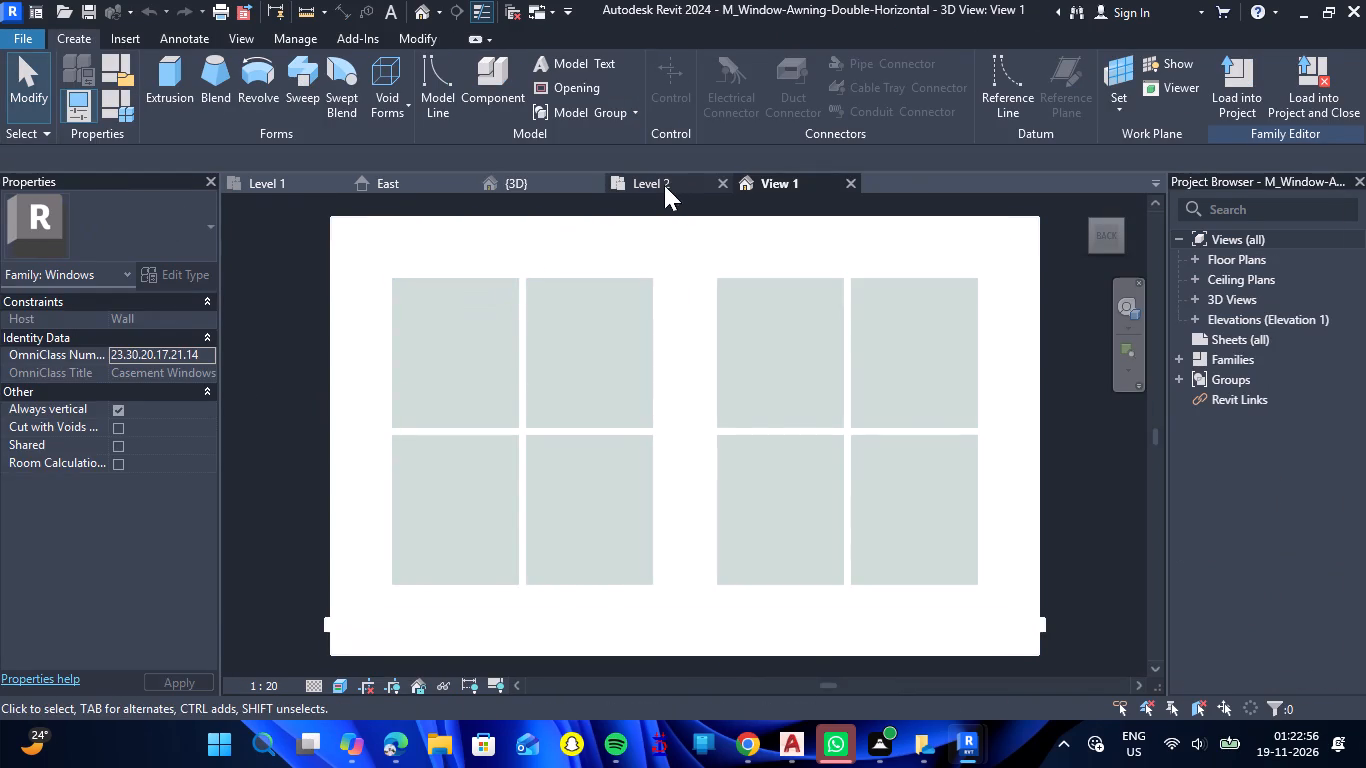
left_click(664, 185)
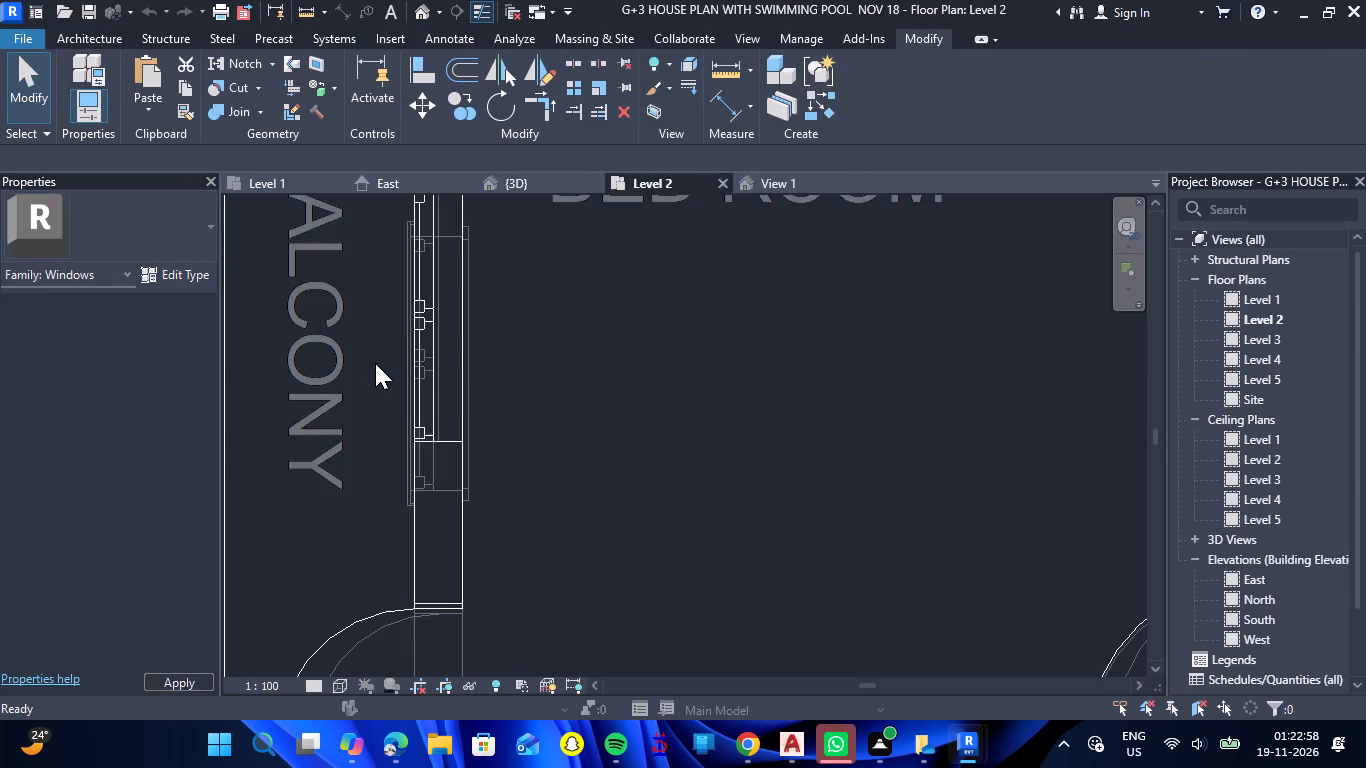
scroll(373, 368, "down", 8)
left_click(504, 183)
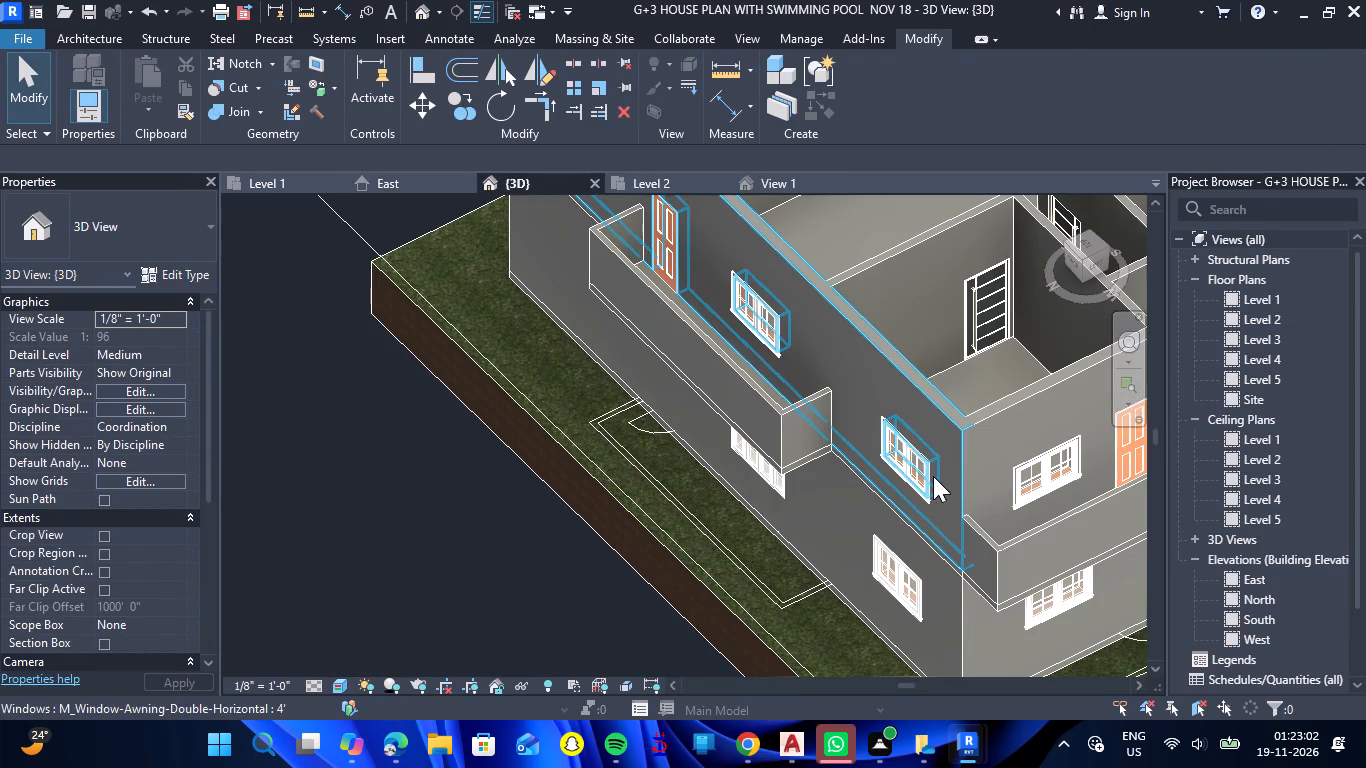
Set the sill height of three Level 2 4' awning windows, two in the rear wall and one beside the left-side balcony door, to 4'.
left_click(920, 483, "ctrl")
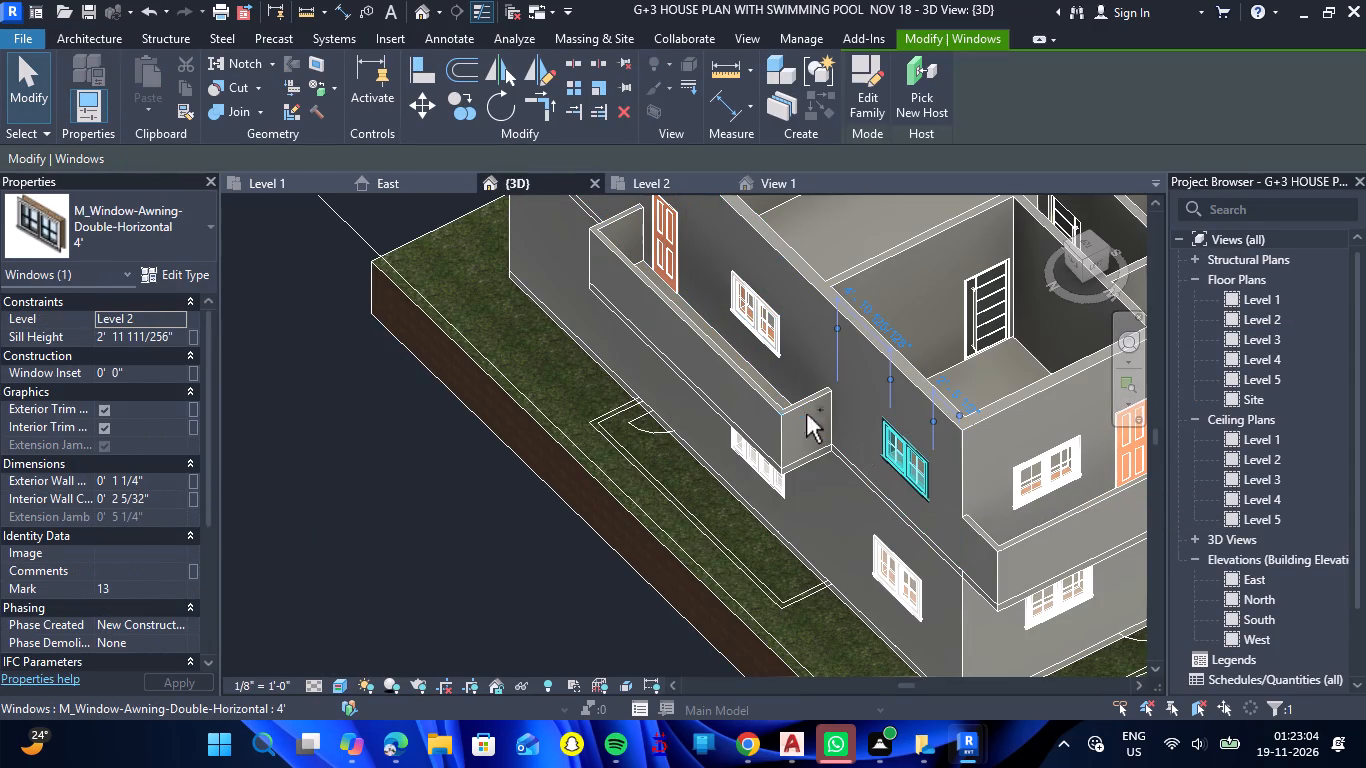
left_click(772, 354, "ctrl")
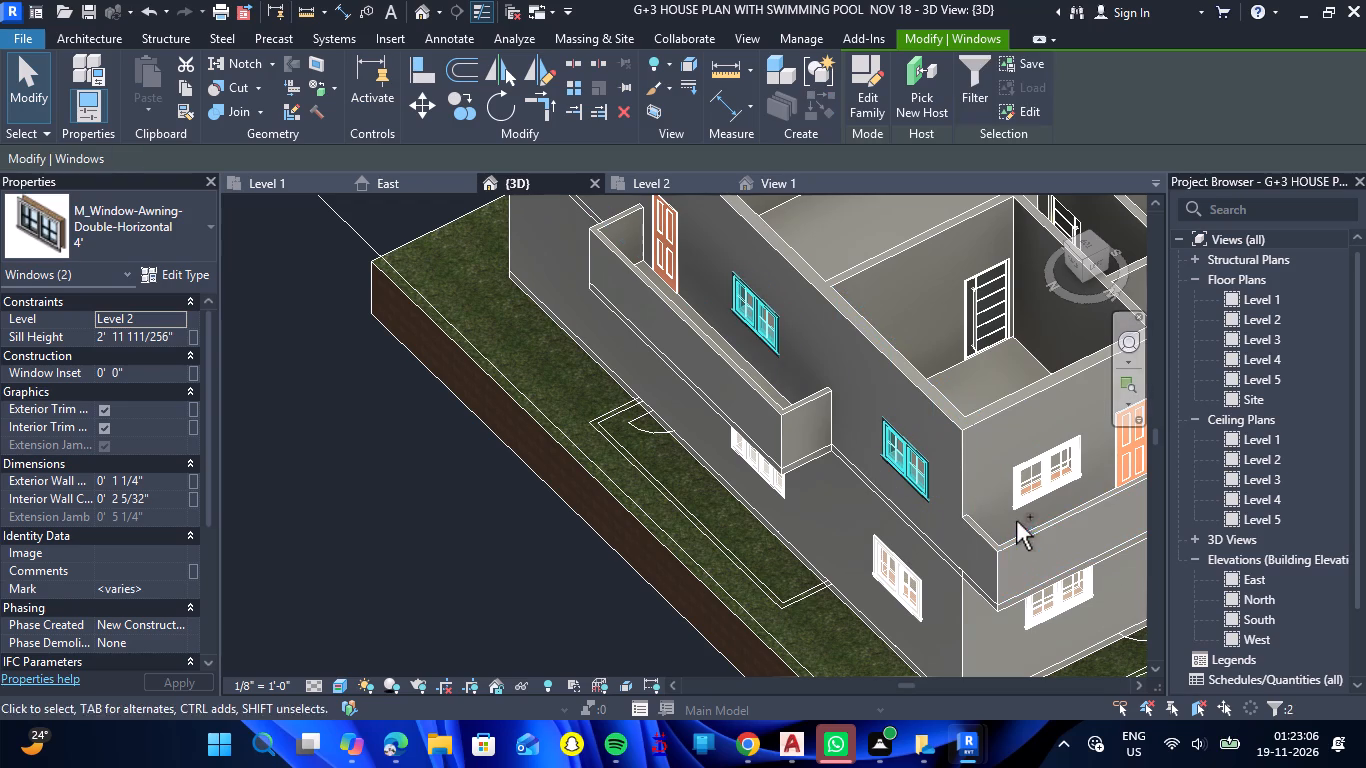
left_click(1019, 502, "ctrl")
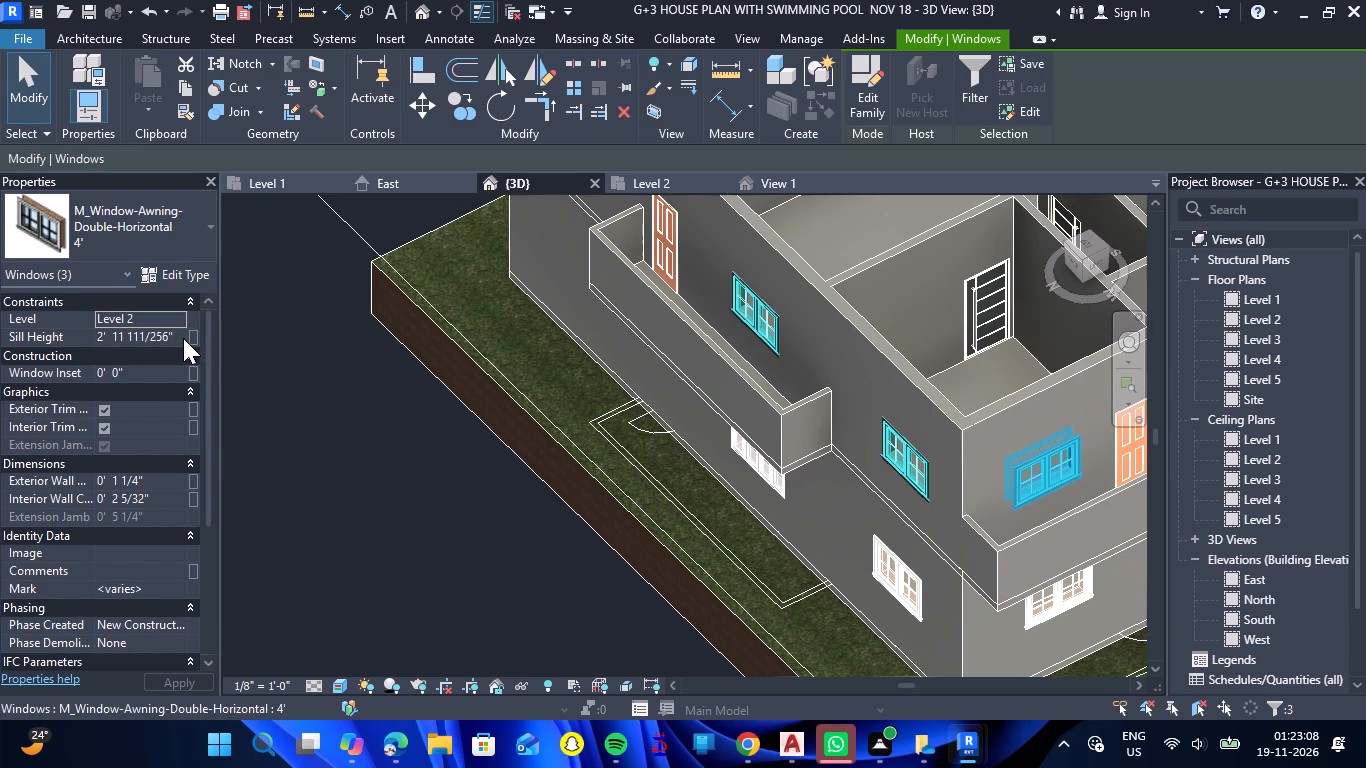
left_click(178, 338)
key("BackSpace")
key("BackSpace")
key("BackSpace")
key("BackSpace")
key("BackSpace")
key("BackSpace")
key("BackSpace")
key("BackSpace")
key("BackSpace")
key("BackSpace")
key("BackSpace")
key("BackSpace")
key("BackSpace")
key("BackSpace")
key("BackSpace")
key("BackSpace")
key("BackSpace")
key("BackSpace")
key("BackSpace")
key("BackSpace")
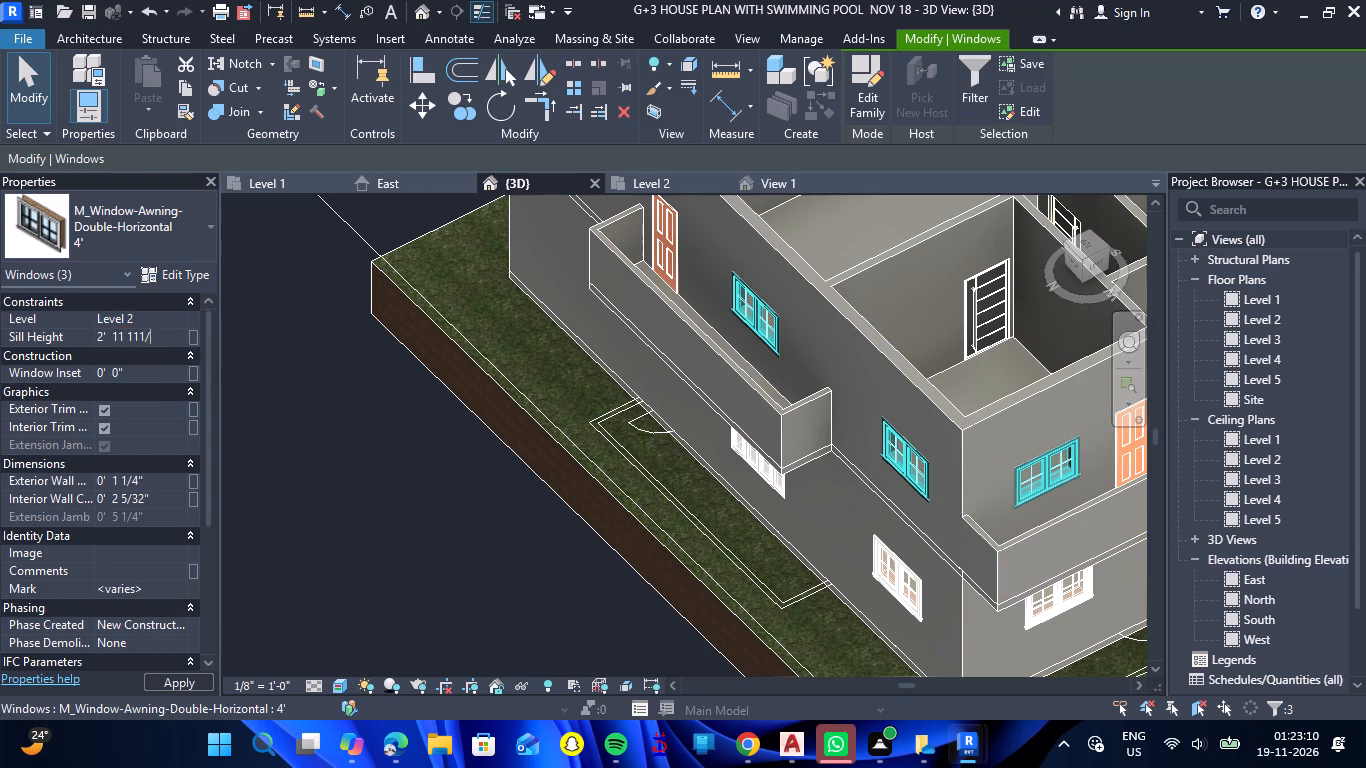
type("4'")
key("Return")
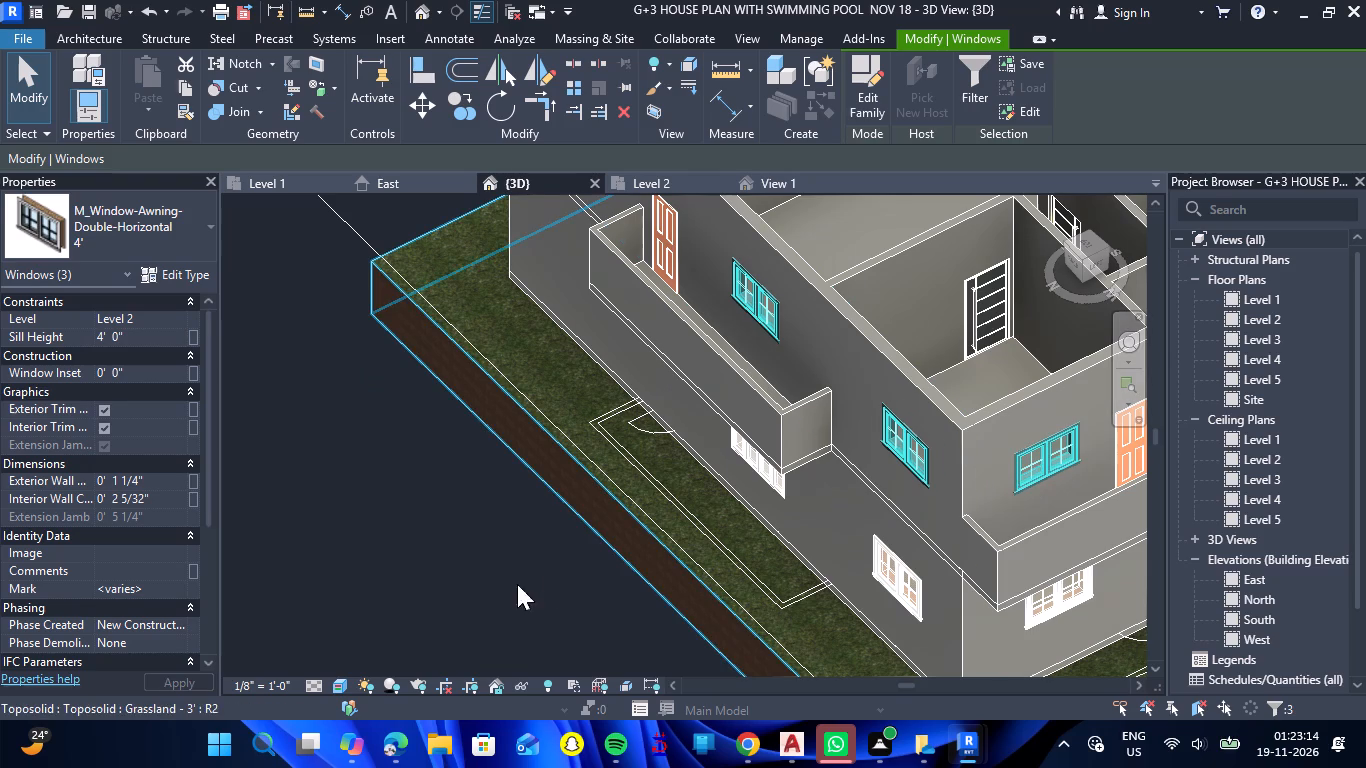
left_click(452, 602)
Examine the Level 2 windows on the house's right side, including the 4' awning window beside the balcony door.
scroll(452, 600, "down", 5)
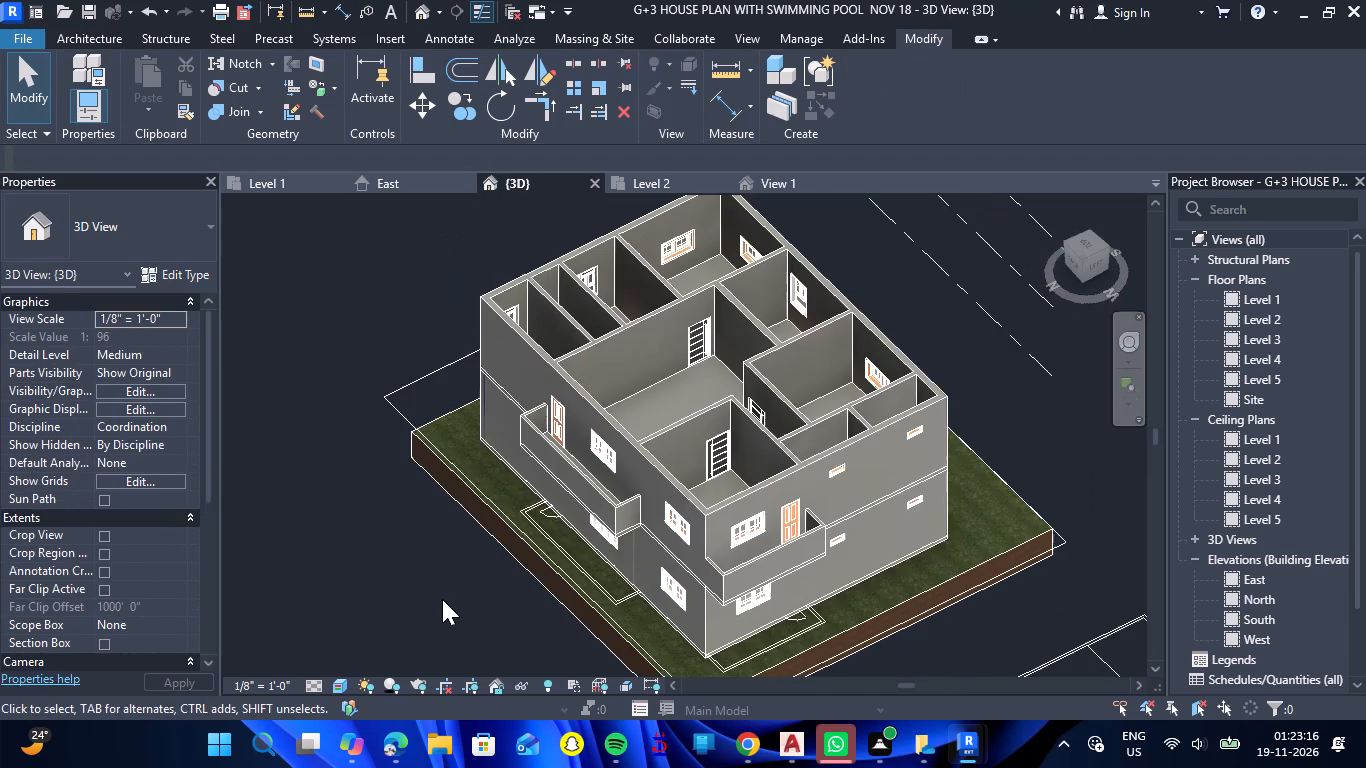
left_click_drag(414, 580, 684, 548)
right_click_drag(414, 580, 684, 548, "shift")
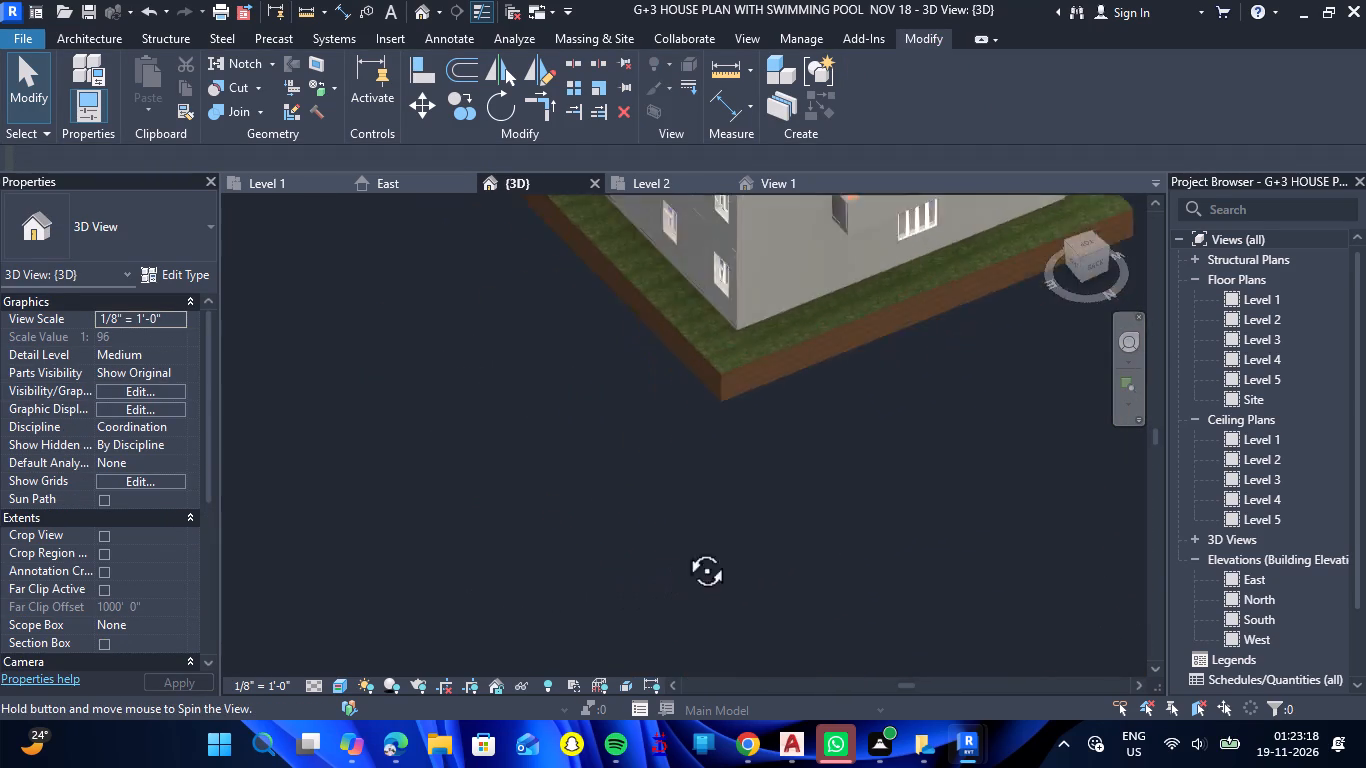
right_click_drag(684, 548, 739, 517, "shift")
left_click_drag(684, 548, 740, 517)
scroll(749, 520, "down", 6)
scroll(700, 370, "up", 4)
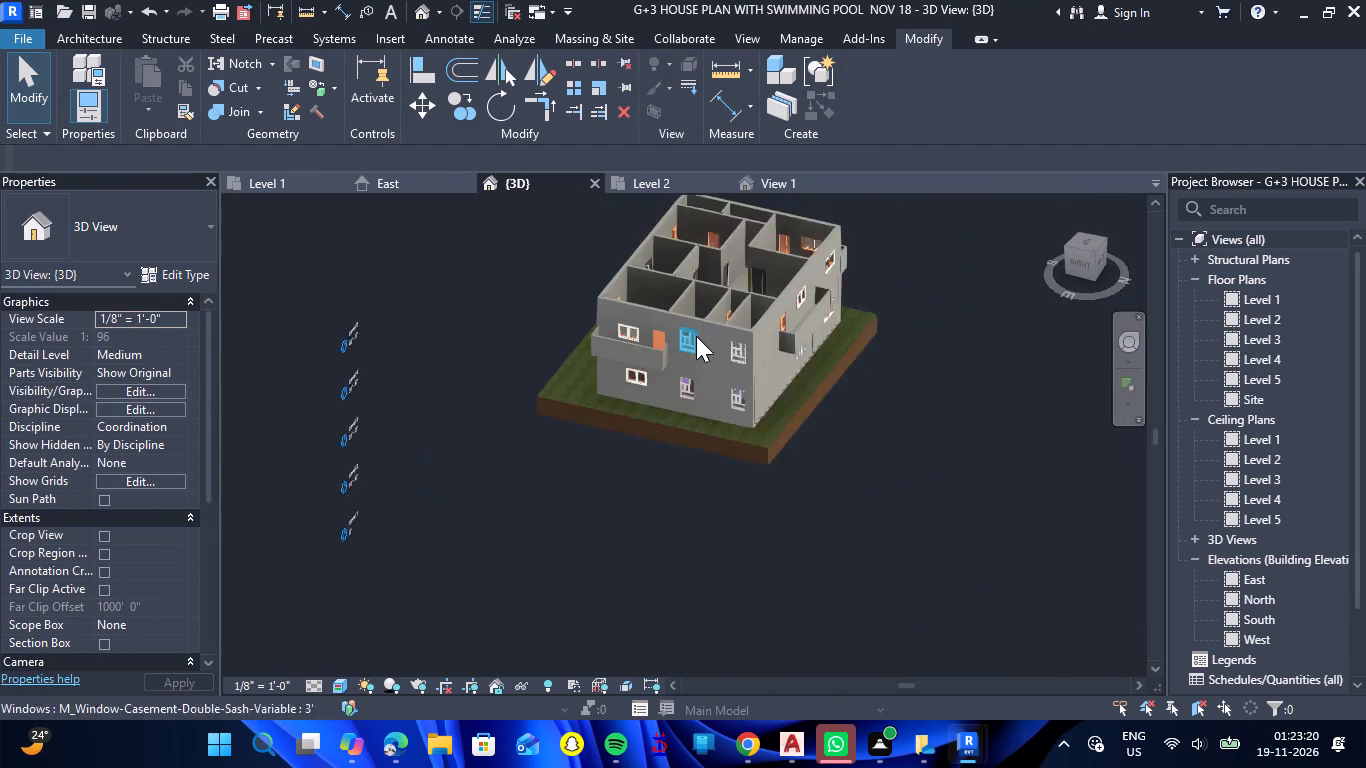
scroll(696, 336, "up", 3)
scroll(522, 324, "up", 5)
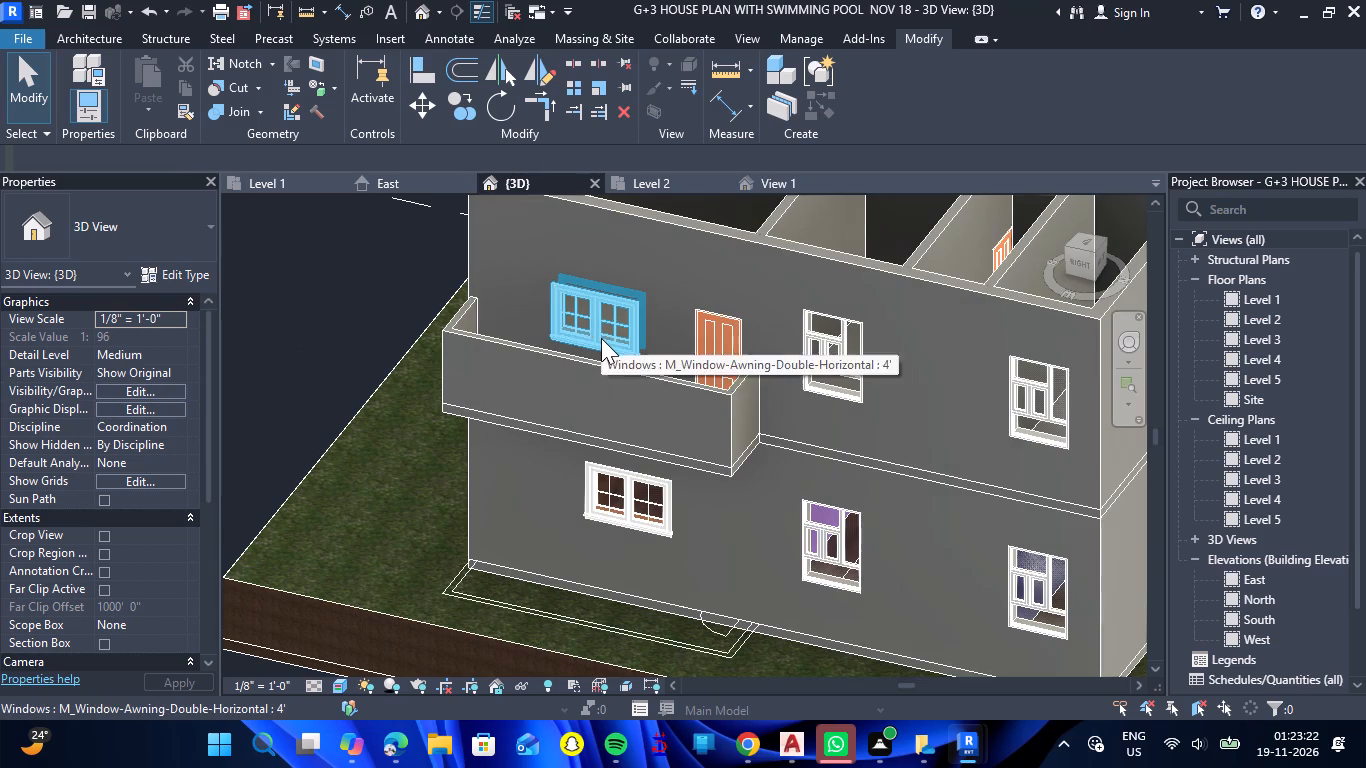
left_click(601, 338)
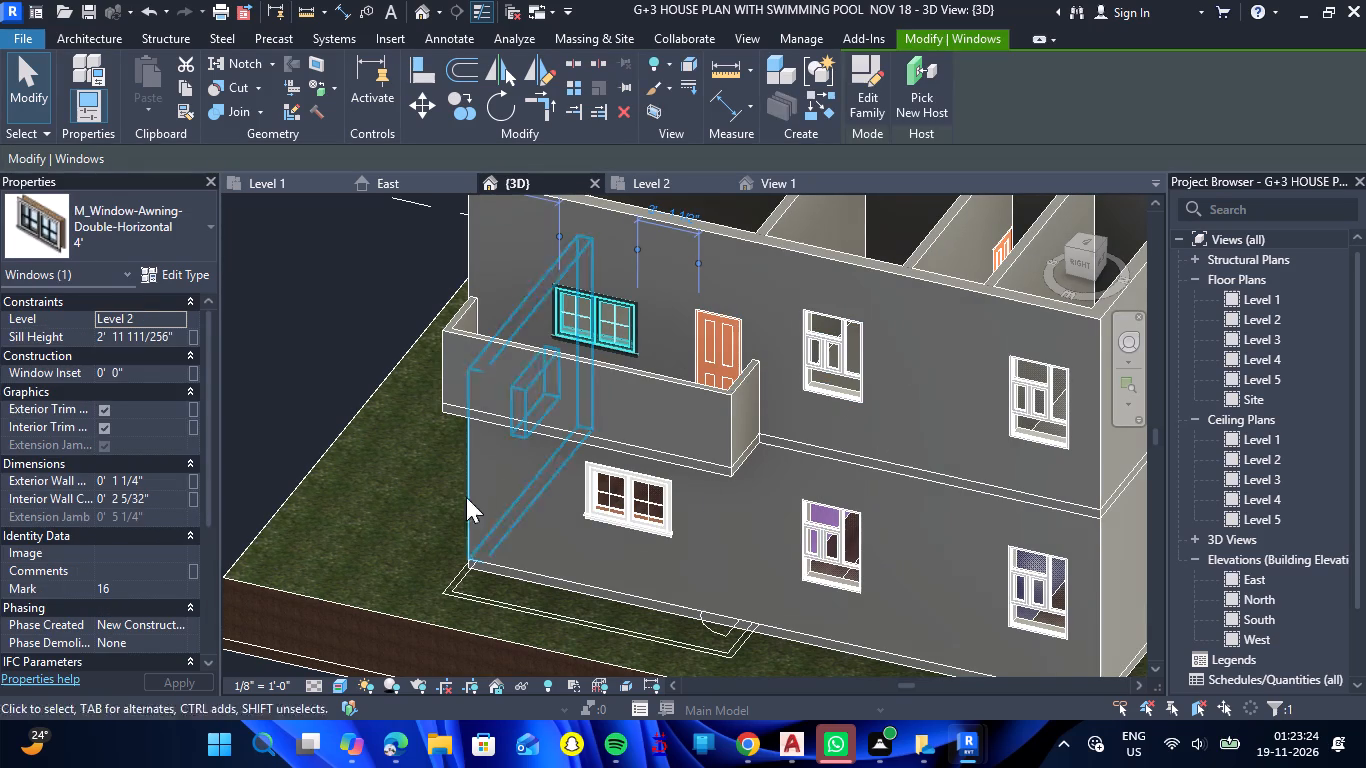
Set the sill height of three Level 2 4' awning windows, two in the front wall and one beside the right-side balcony door, to 4'.
left_click_drag(260, 401, 299, 401)
right_click_drag(260, 401, 299, 401, "shift")
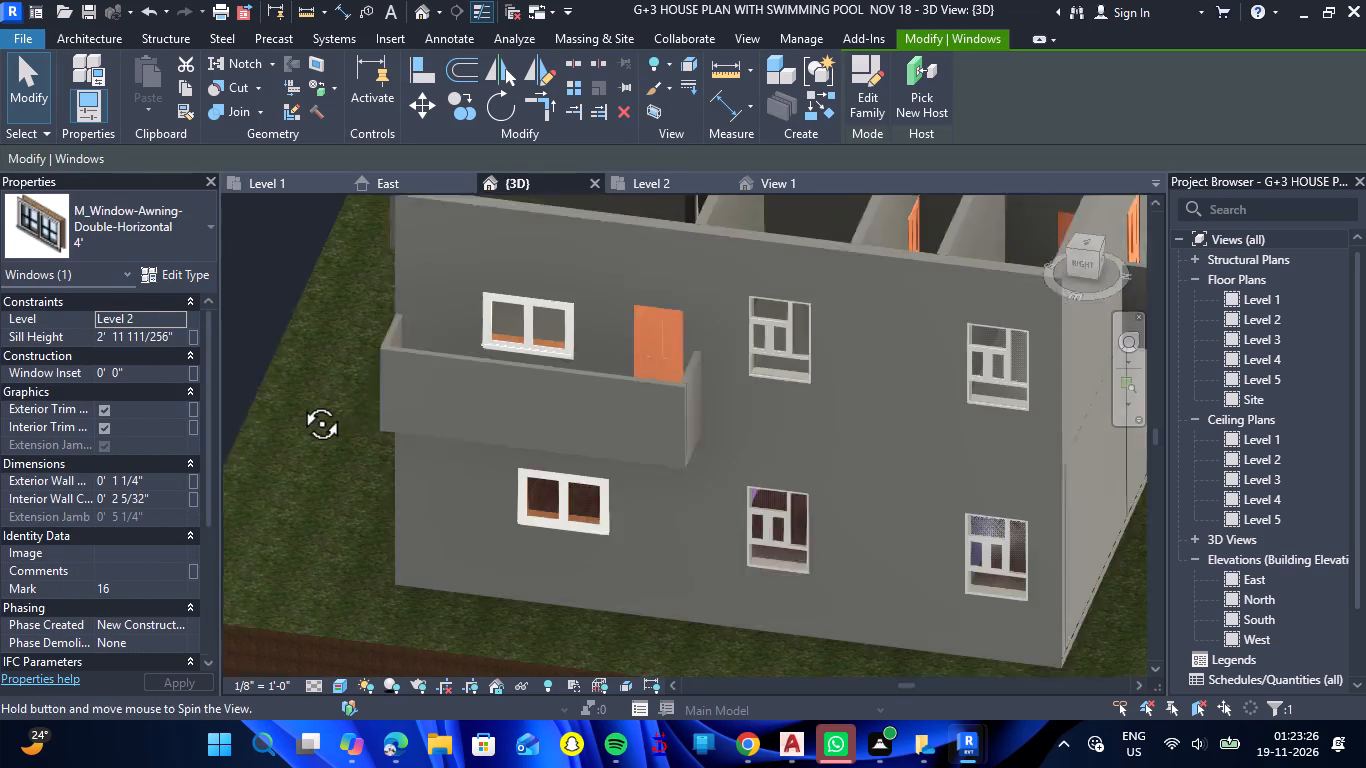
right_click_drag(299, 401, 505, 410, "shift")
left_click_drag(299, 401, 505, 410)
scroll(712, 371, "down", 3)
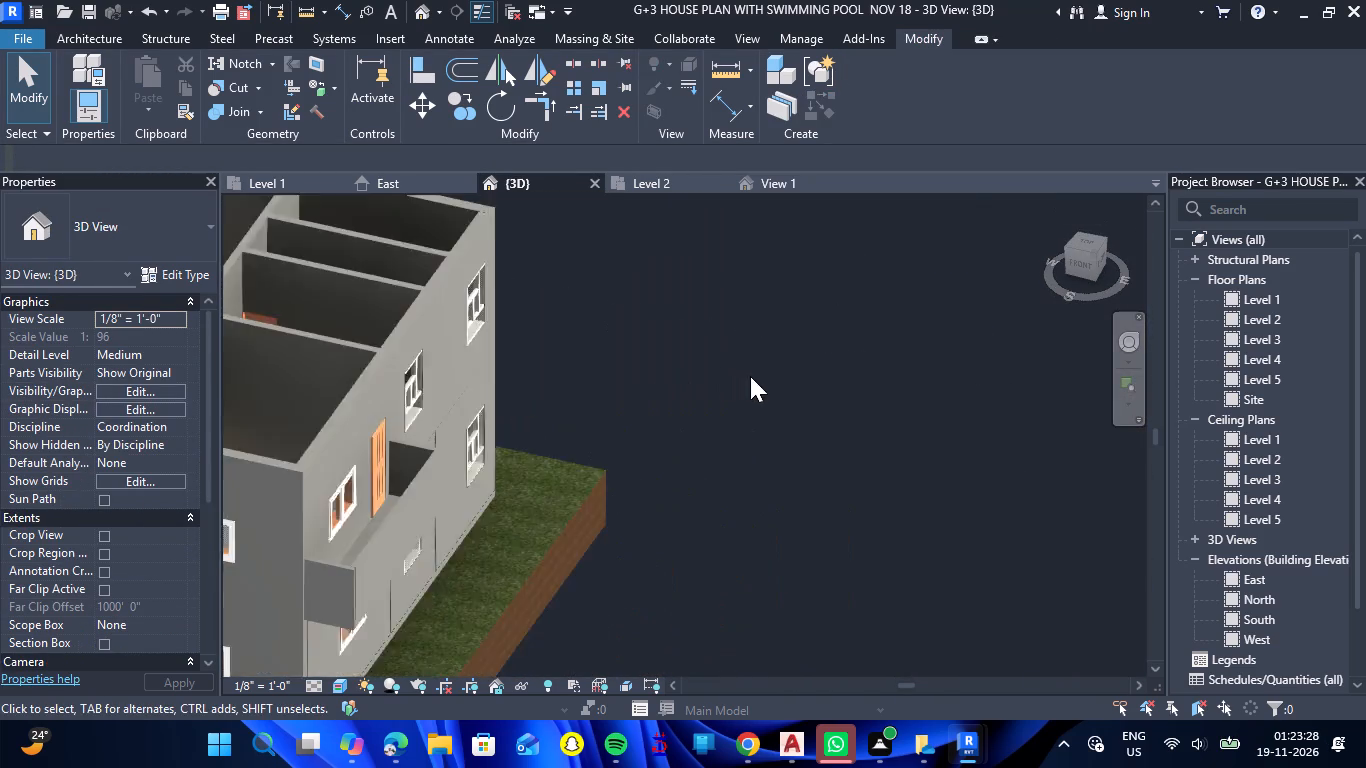
scroll(750, 376, "down", 4)
scroll(454, 467, "up", 3)
scroll(406, 473, "down", 3)
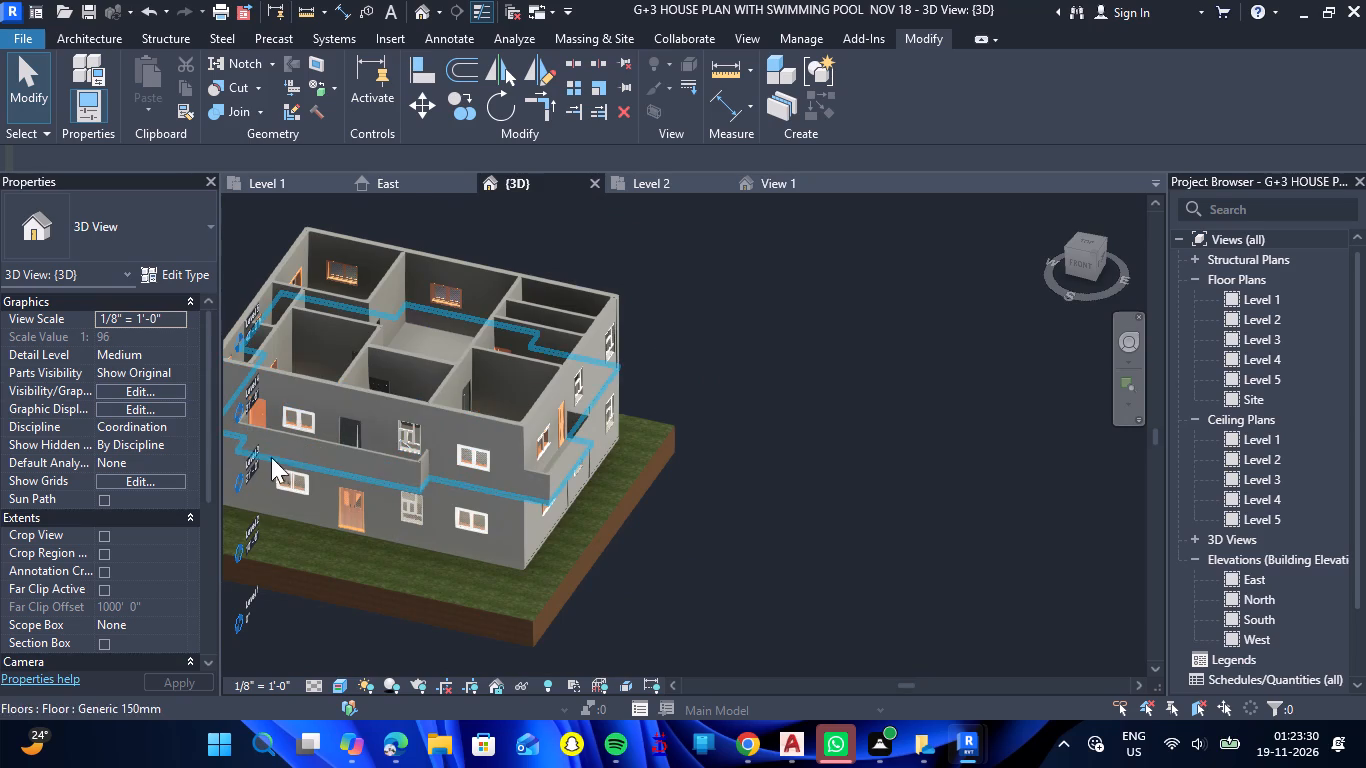
scroll(244, 436, "up", 5)
left_click(369, 429)
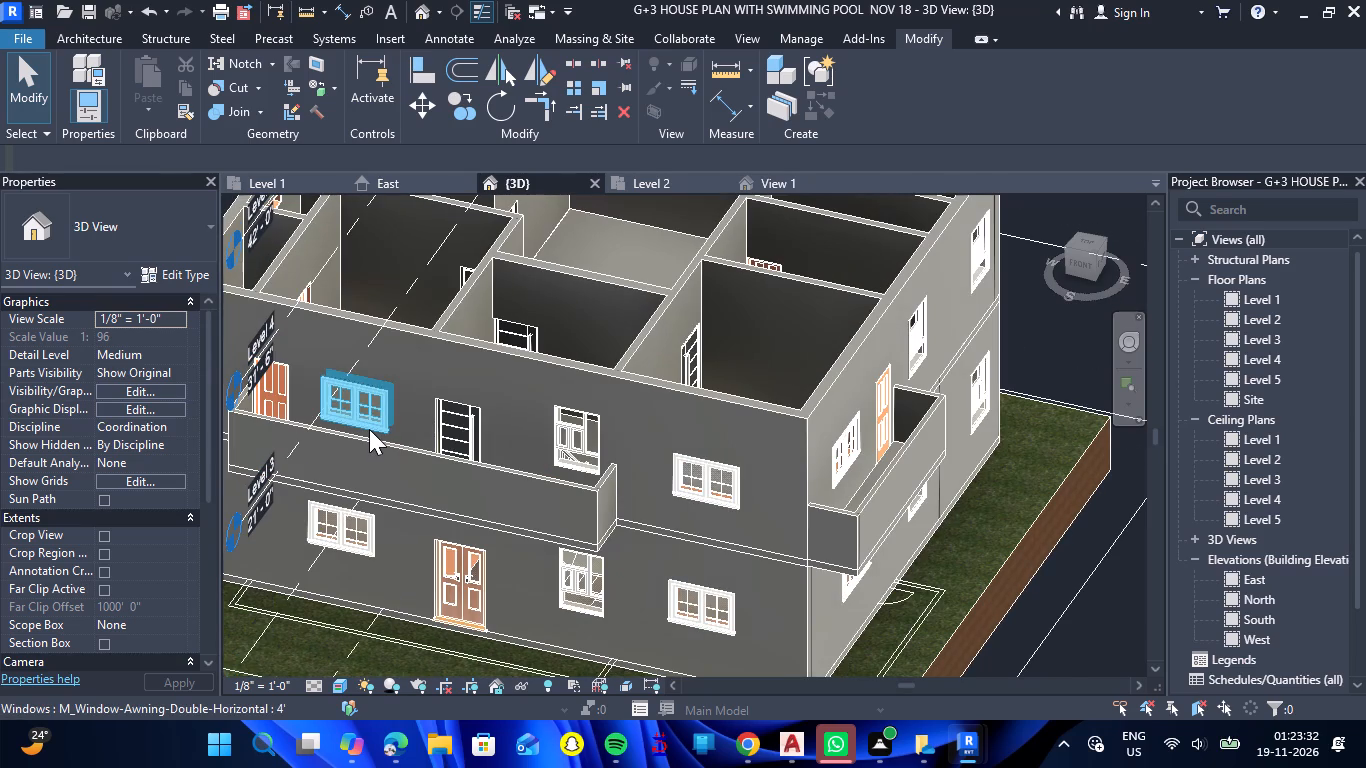
left_click(711, 503, "ctrl")
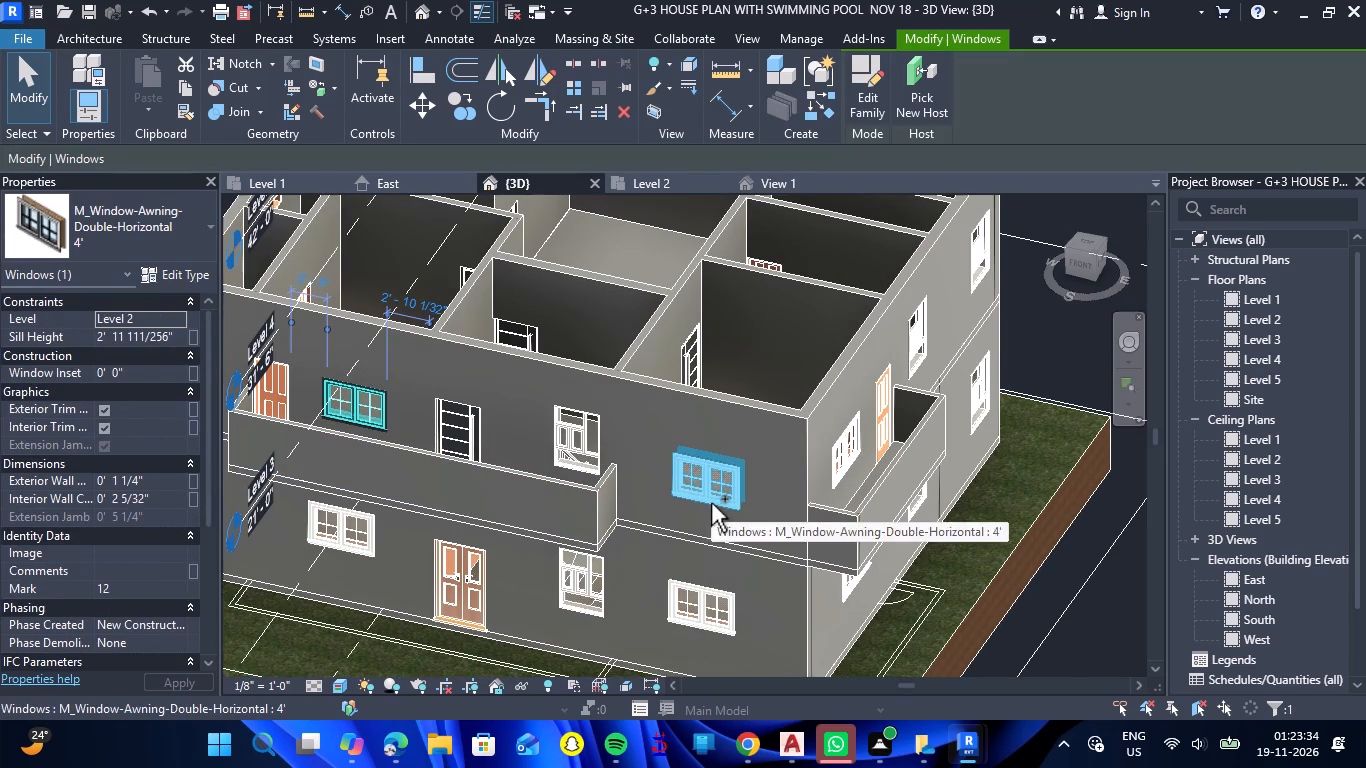
left_click(835, 475, "ctrl")
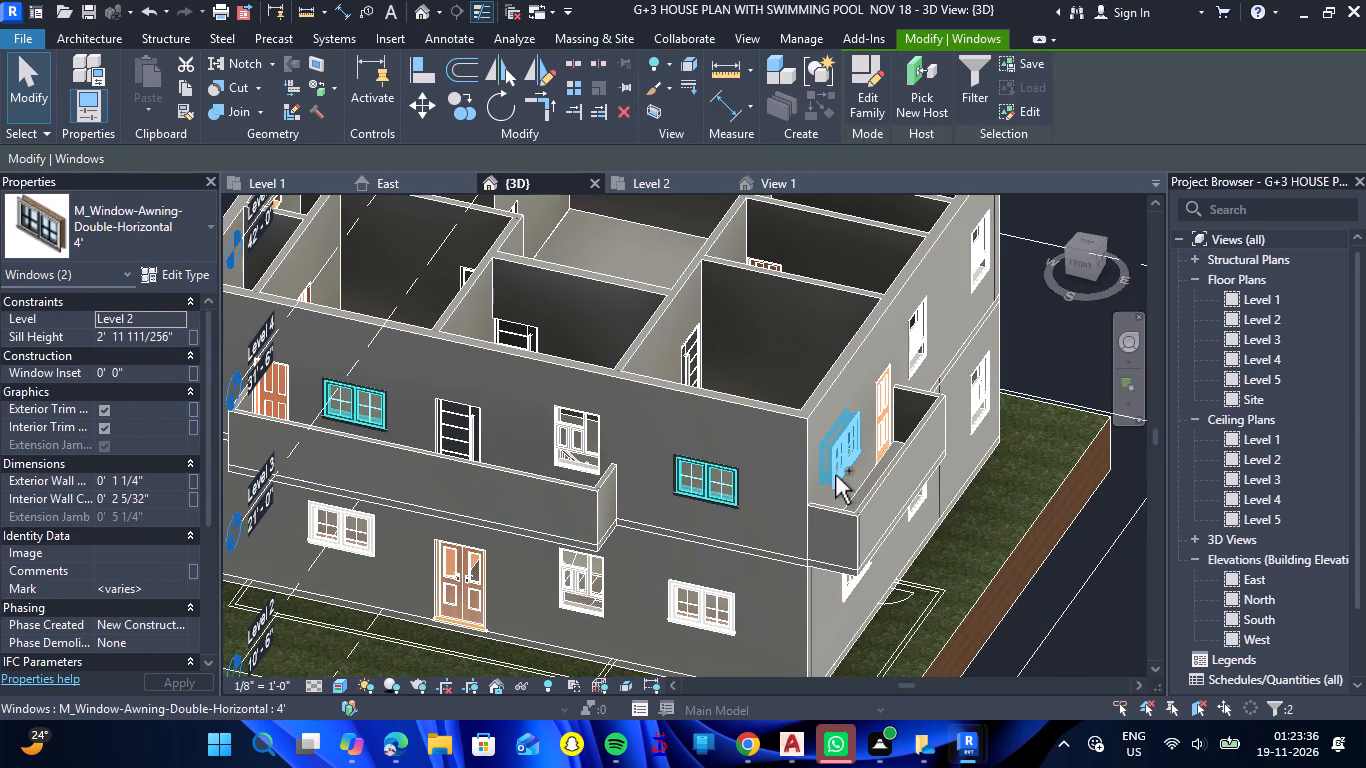
left_click(173, 341)
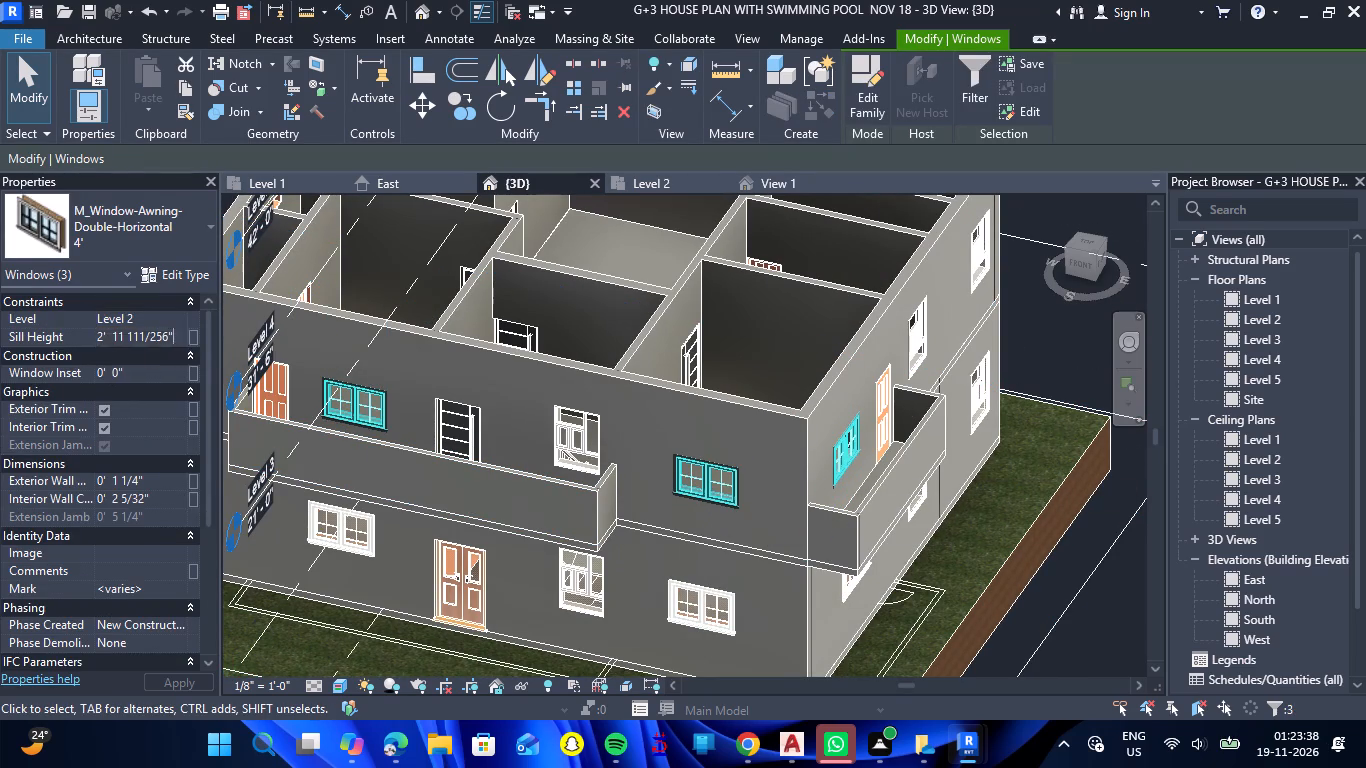
key("BackSpace")
key("BackSpace")
key("BackSpace")
key("BackSpace")
key("BackSpace")
key("BackSpace")
key("BackSpace")
key("BackSpace")
key("BackSpace")
key("BackSpace")
key("BackSpace")
key("BackSpace")
key("BackSpace")
key("BackSpace")
key("BackSpace")
key("BackSpace")
key("BackSpace")
key("BackSpace")
key("BackSpace")
key("BackSpace")
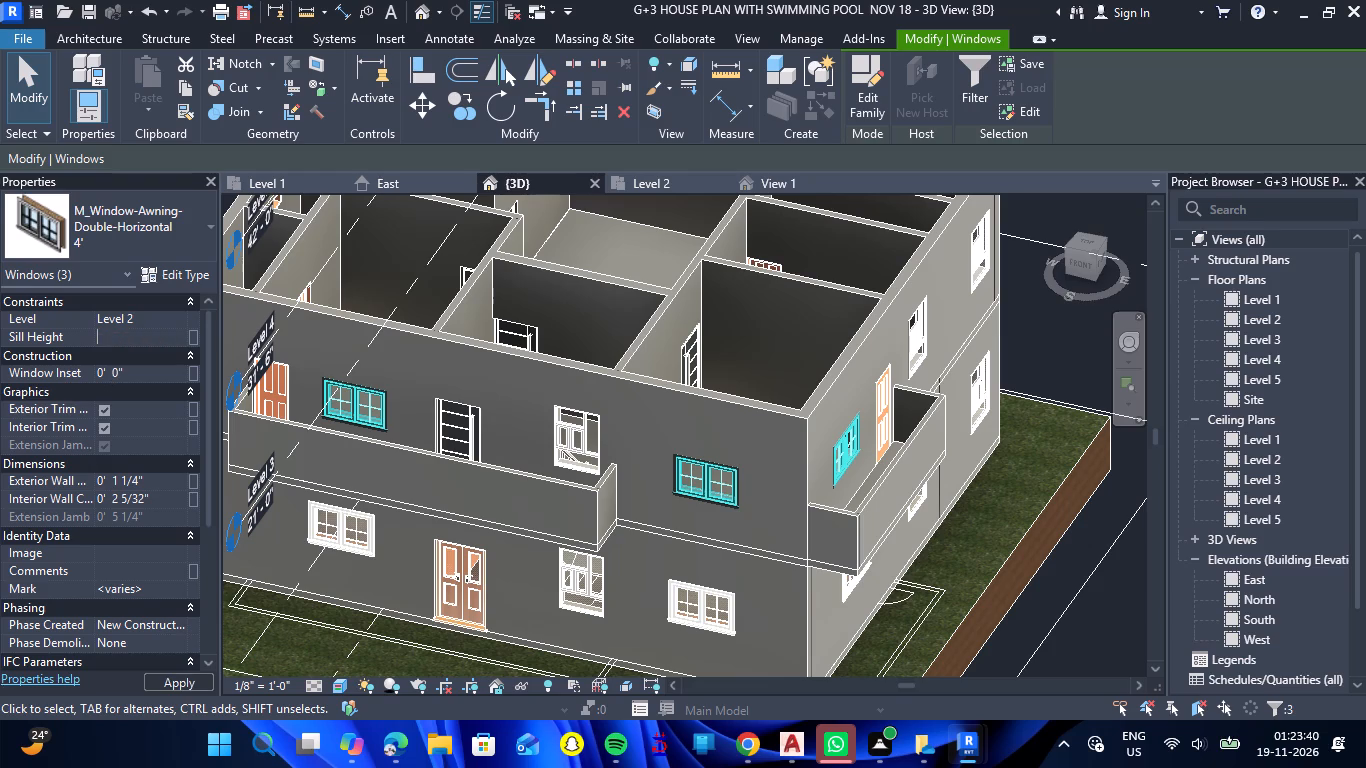
type("4'")
key("Return")
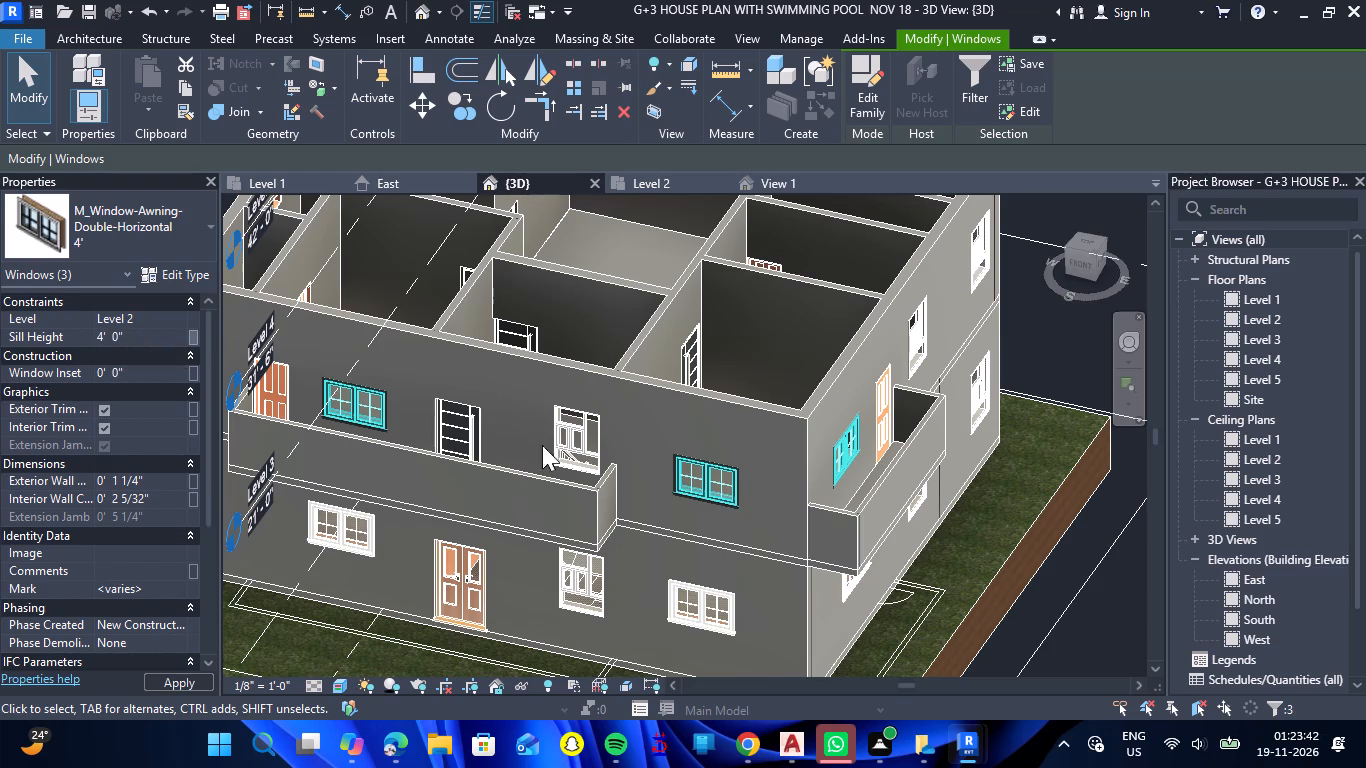
scroll(650, 464, "down", 7)
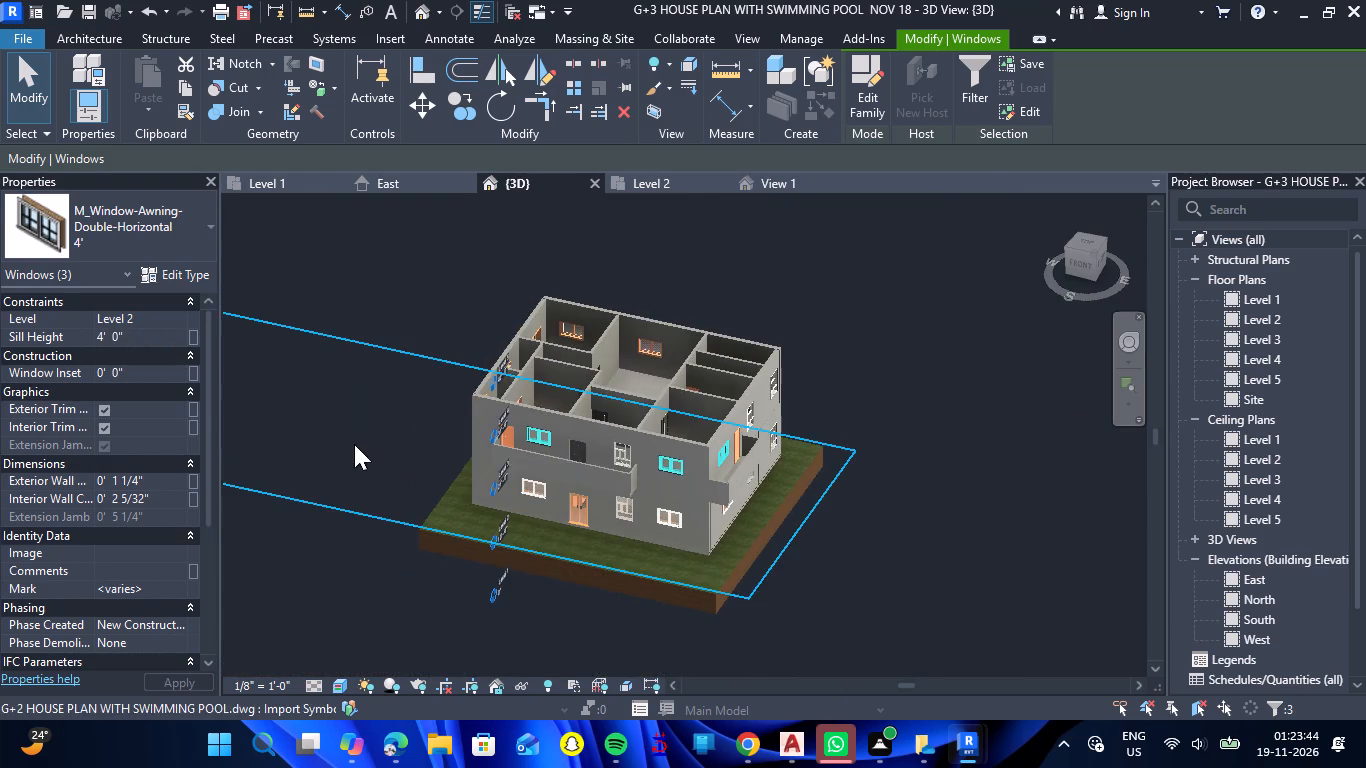
left_click(414, 273)
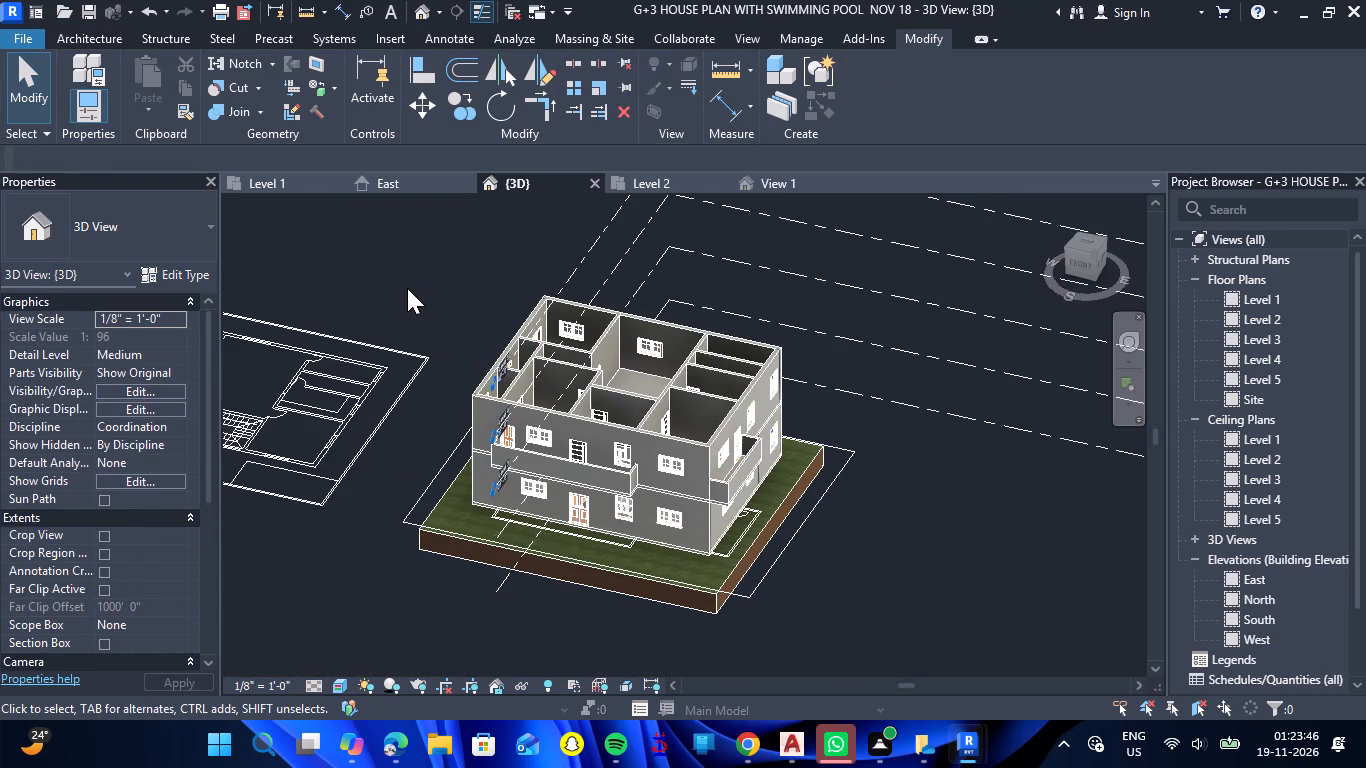
Examine the front facade, comparing the Level 1 and Level 2 windows and checking the main entrance door's base.
left_click_drag(333, 639, 322, 631)
right_click_drag(331, 637, 322, 631, "shift")
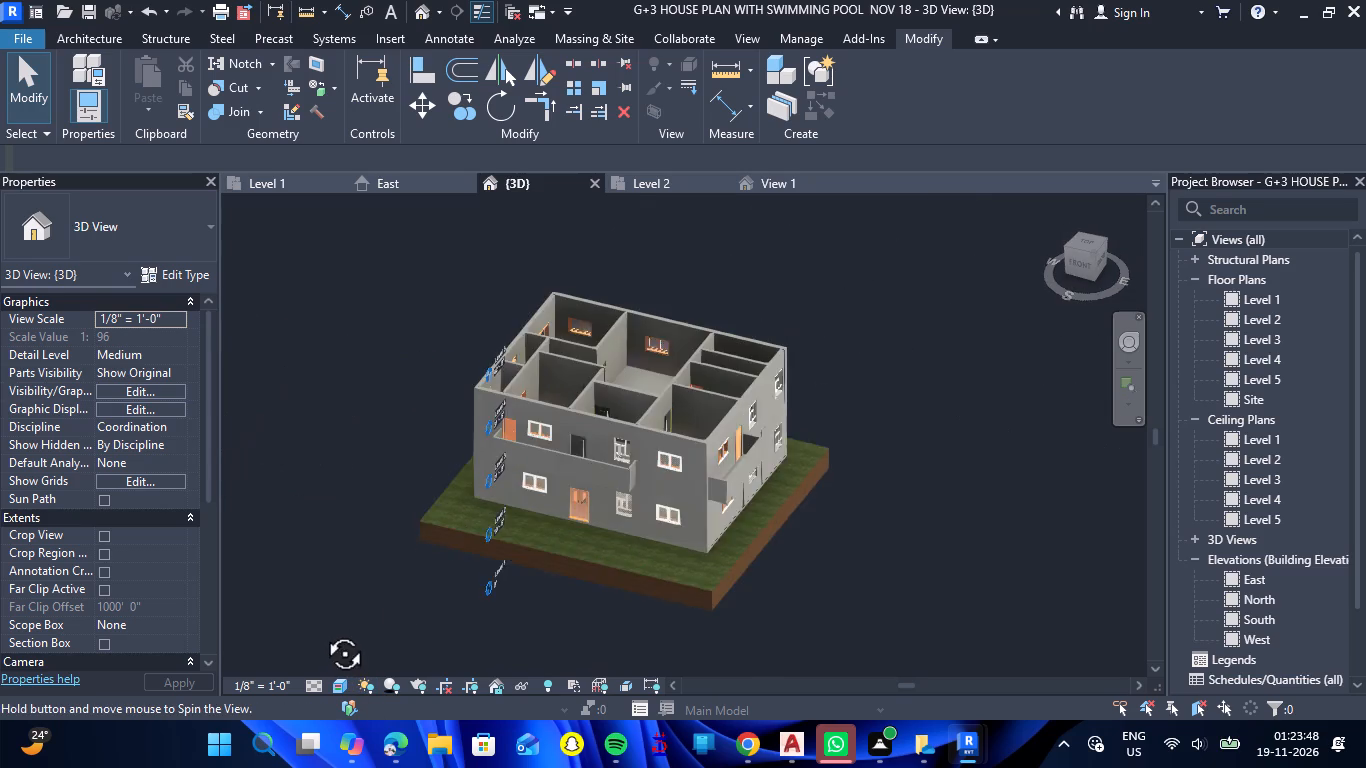
right_click_drag(322, 631, 378, 584, "shift")
left_click_drag(322, 631, 378, 584)
scroll(583, 565, "up", 7)
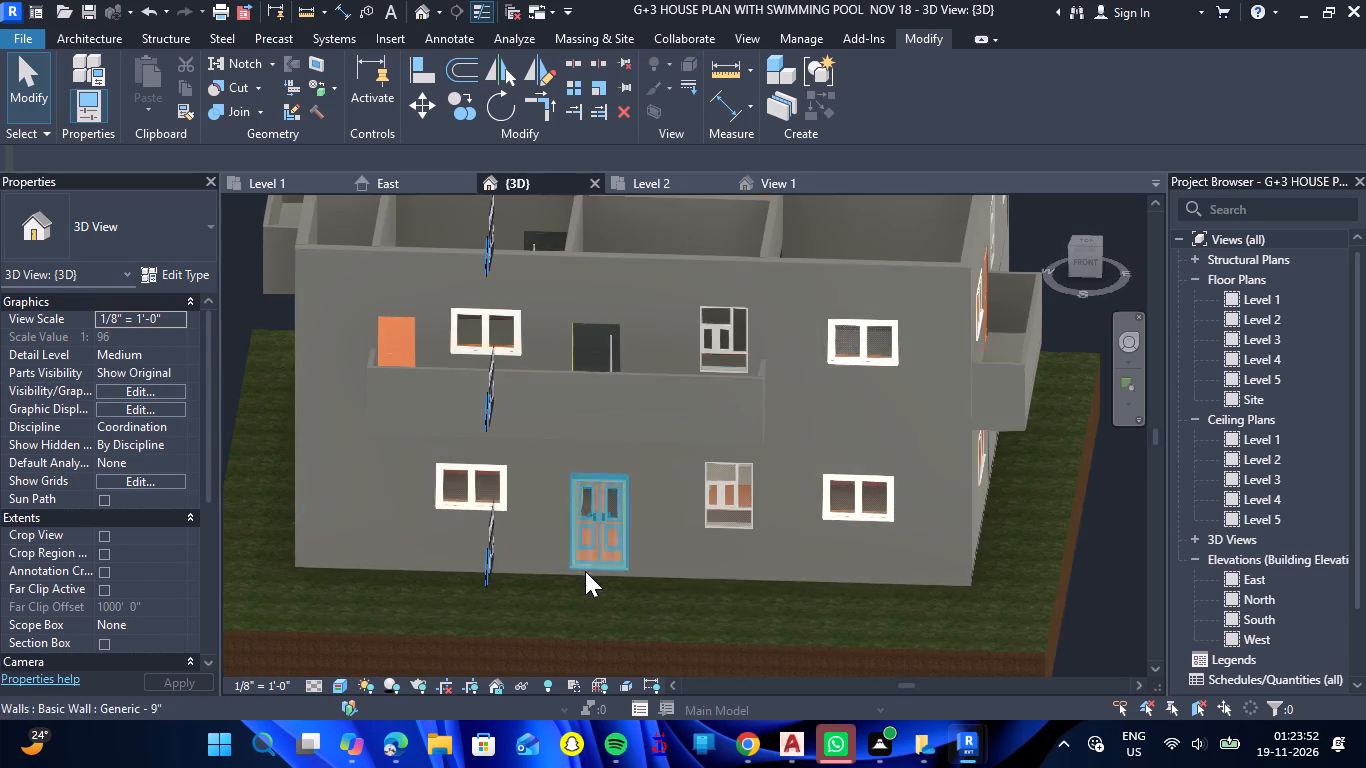
scroll(588, 574, "up", 8)
scroll(515, 623, "up", 2)
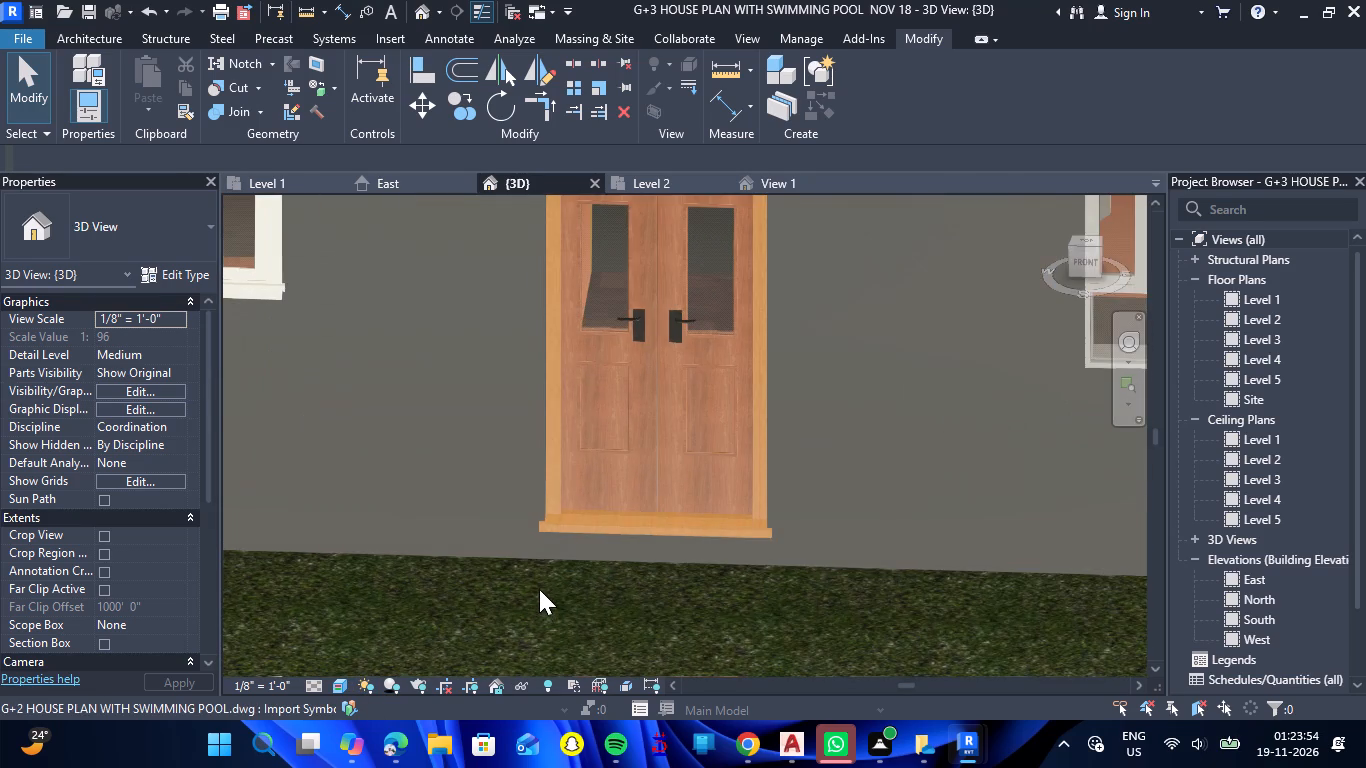
scroll(539, 589, "down", 14)
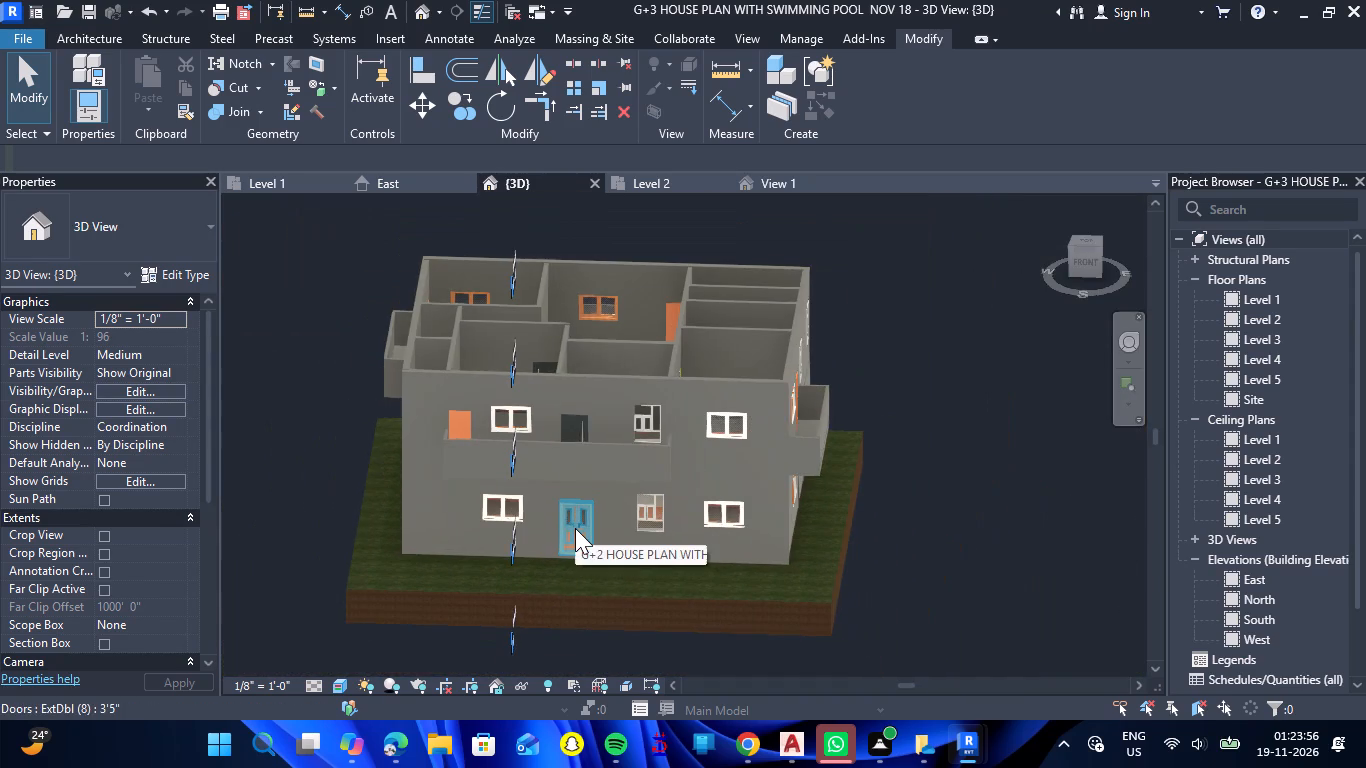
scroll(708, 493, "up", 3)
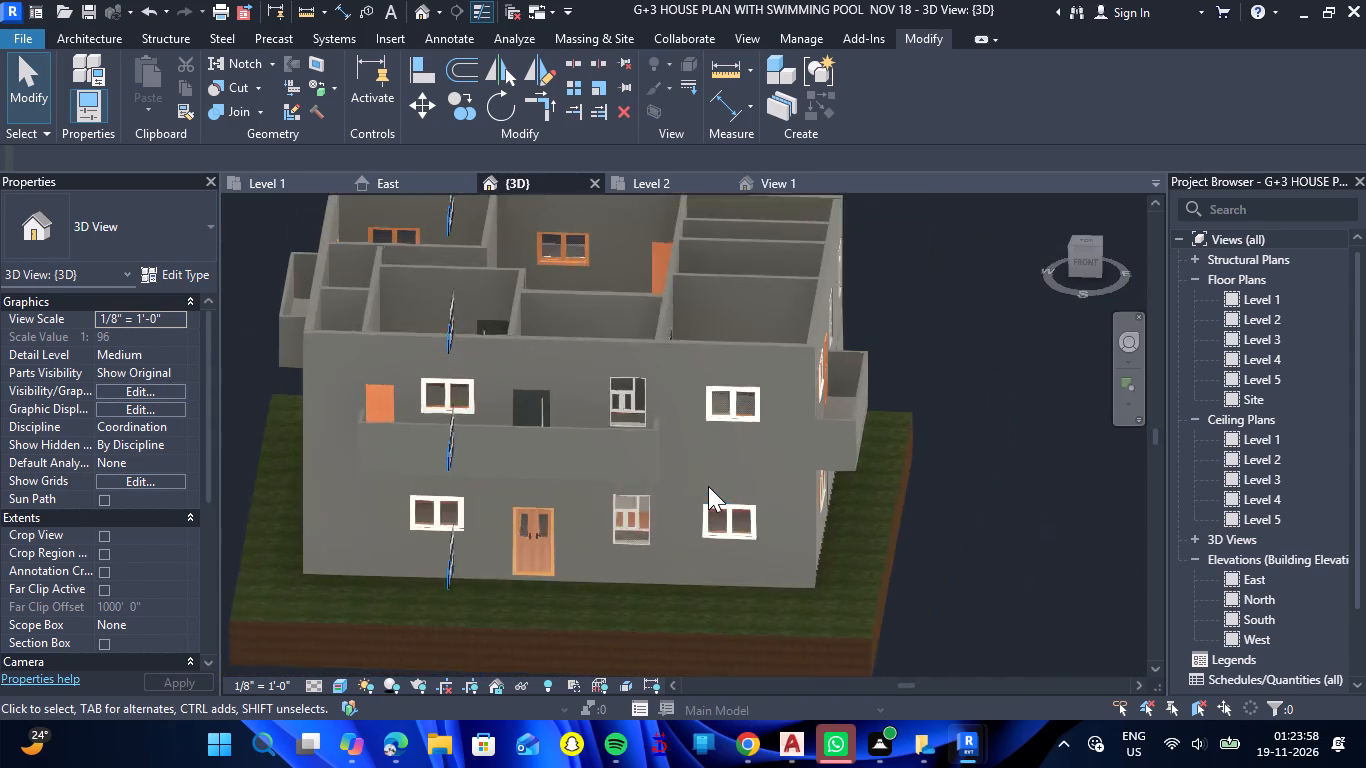
scroll(701, 480, "down", 3)
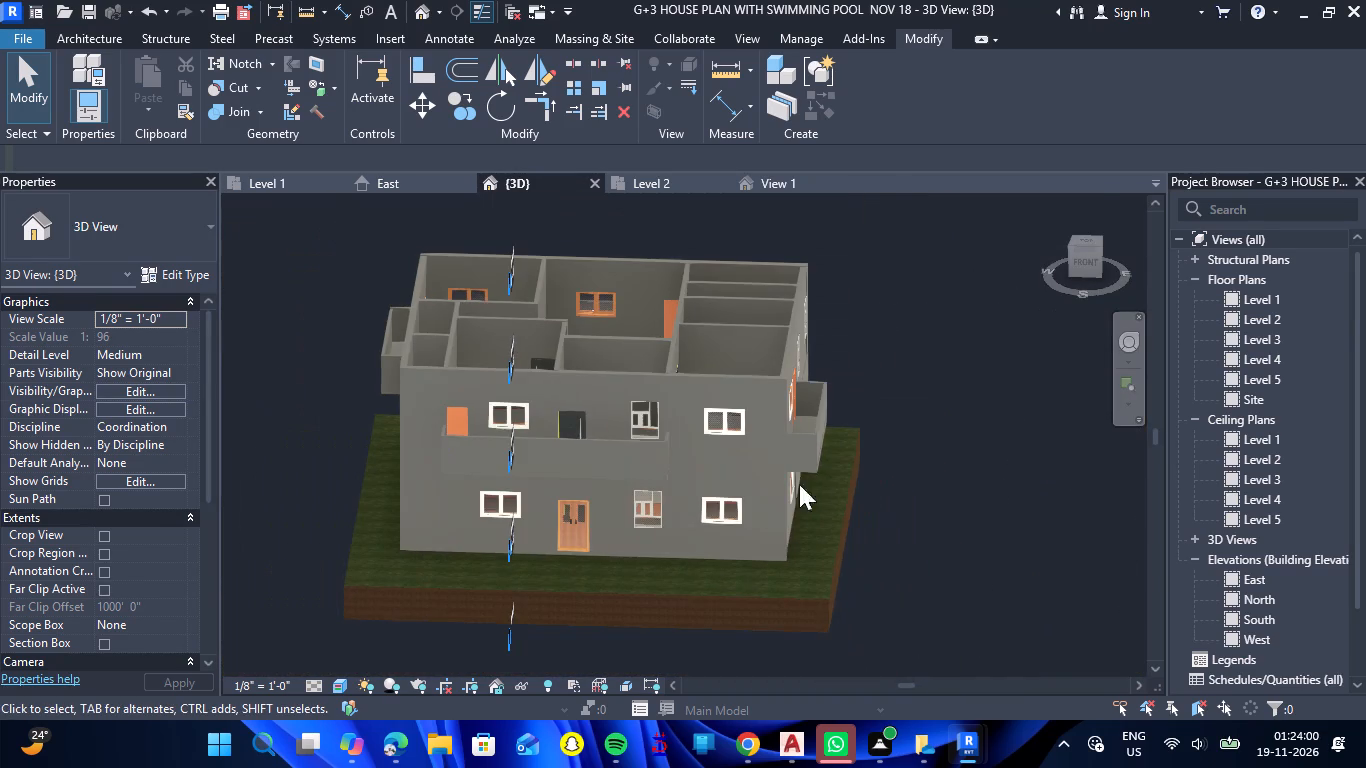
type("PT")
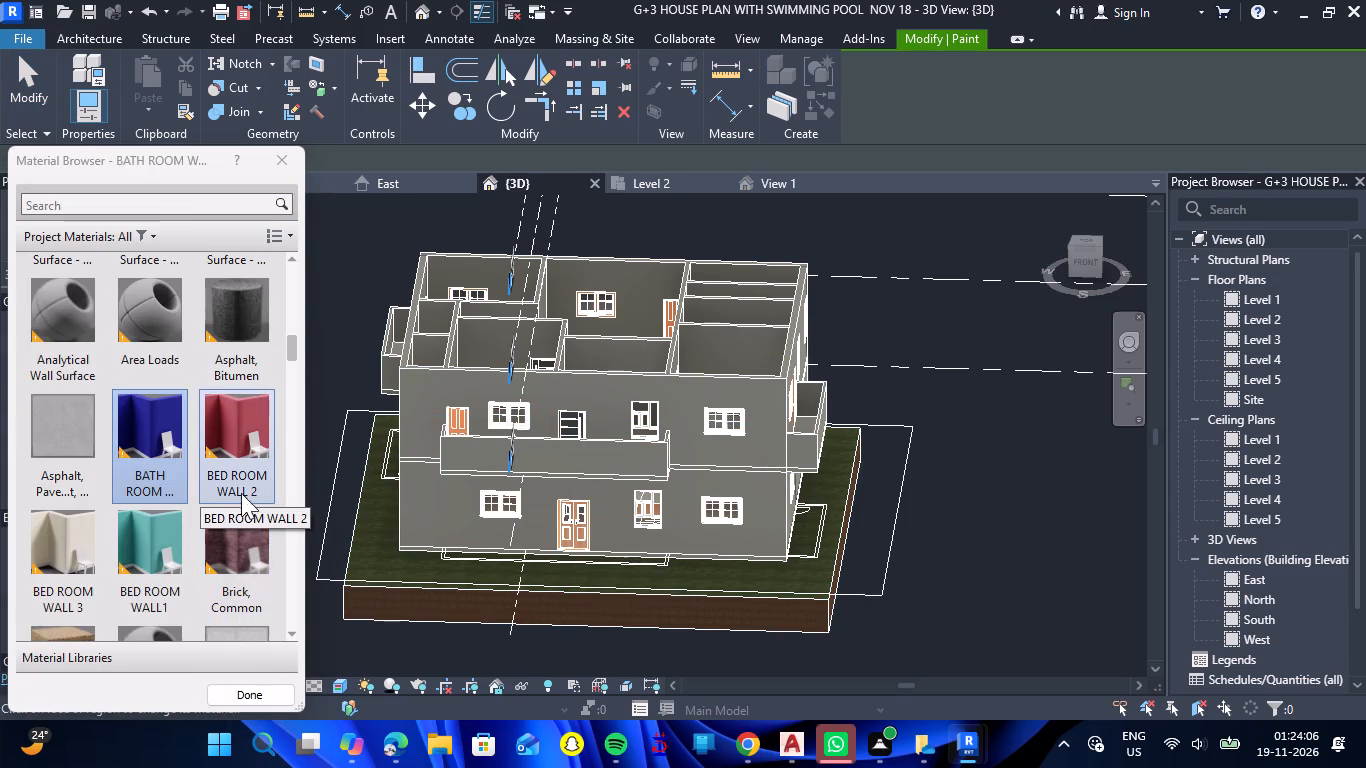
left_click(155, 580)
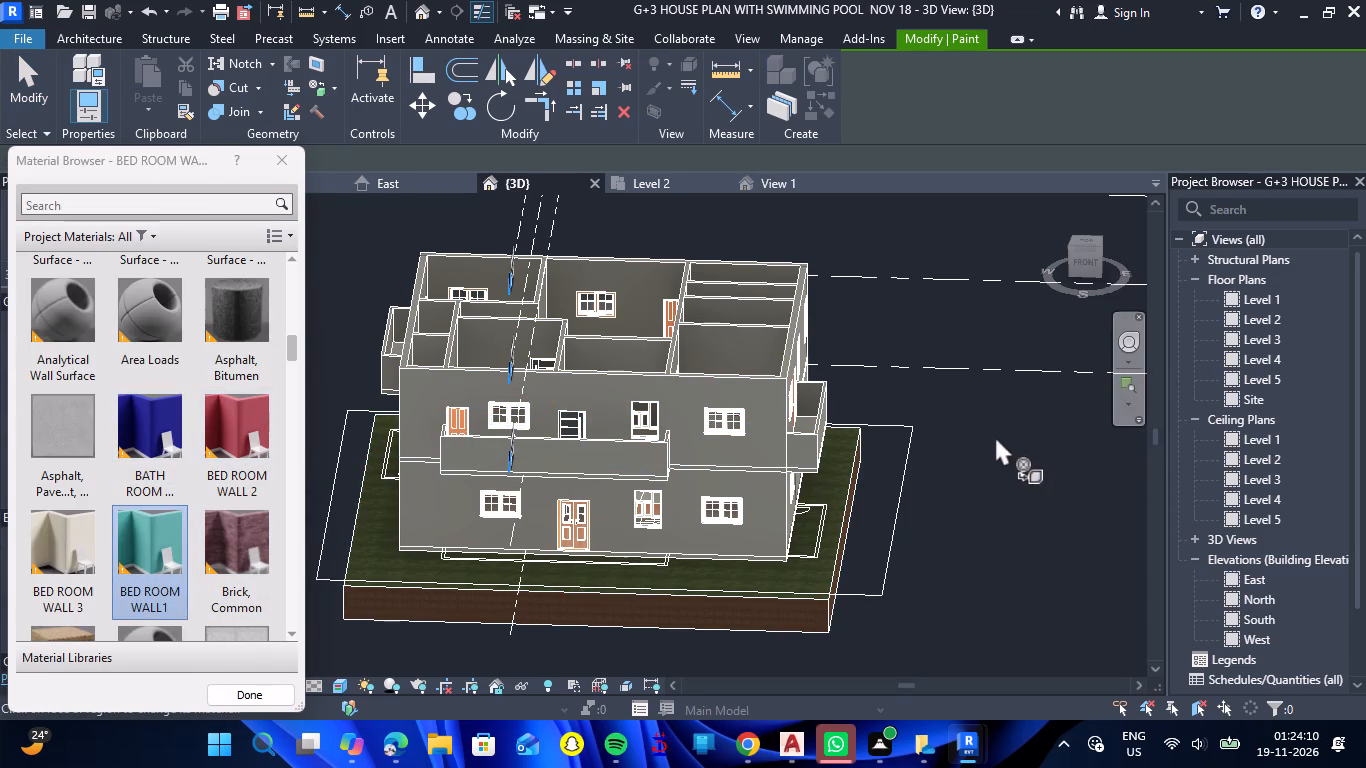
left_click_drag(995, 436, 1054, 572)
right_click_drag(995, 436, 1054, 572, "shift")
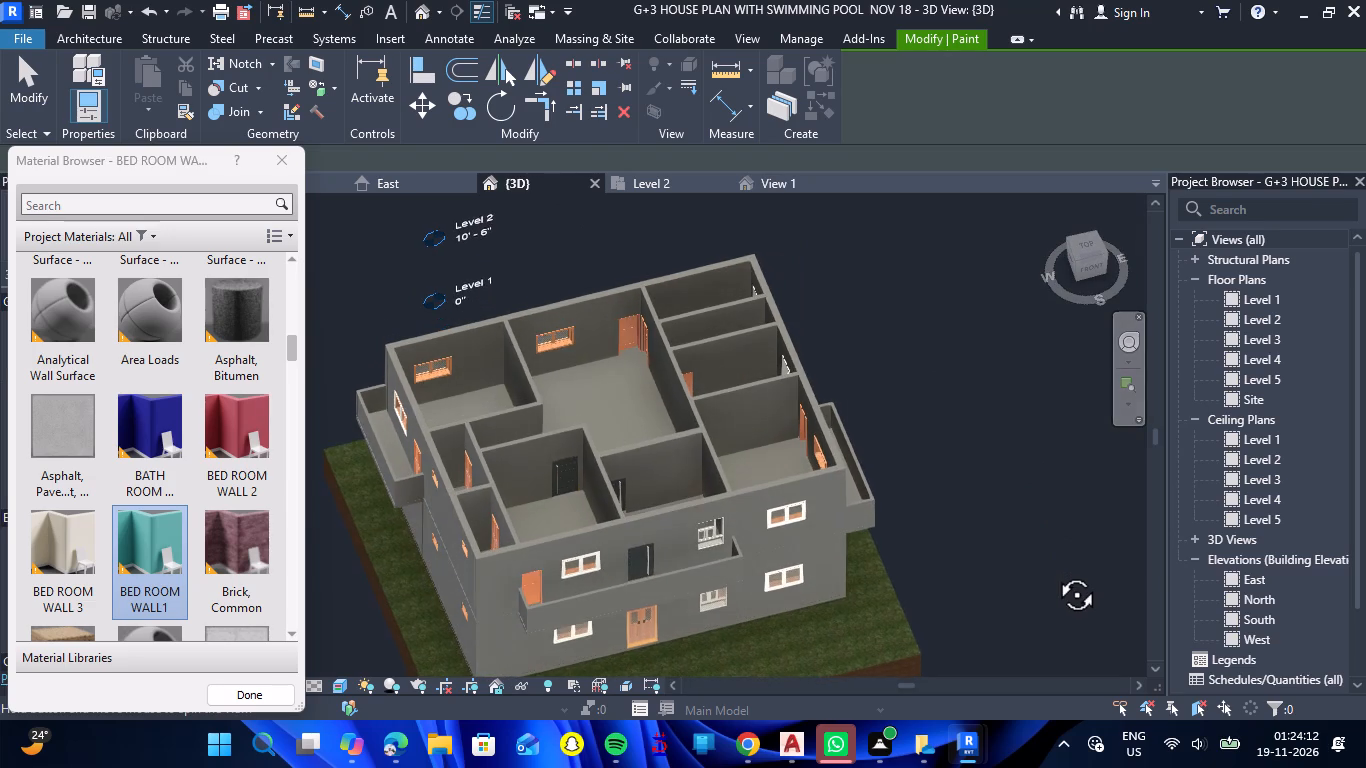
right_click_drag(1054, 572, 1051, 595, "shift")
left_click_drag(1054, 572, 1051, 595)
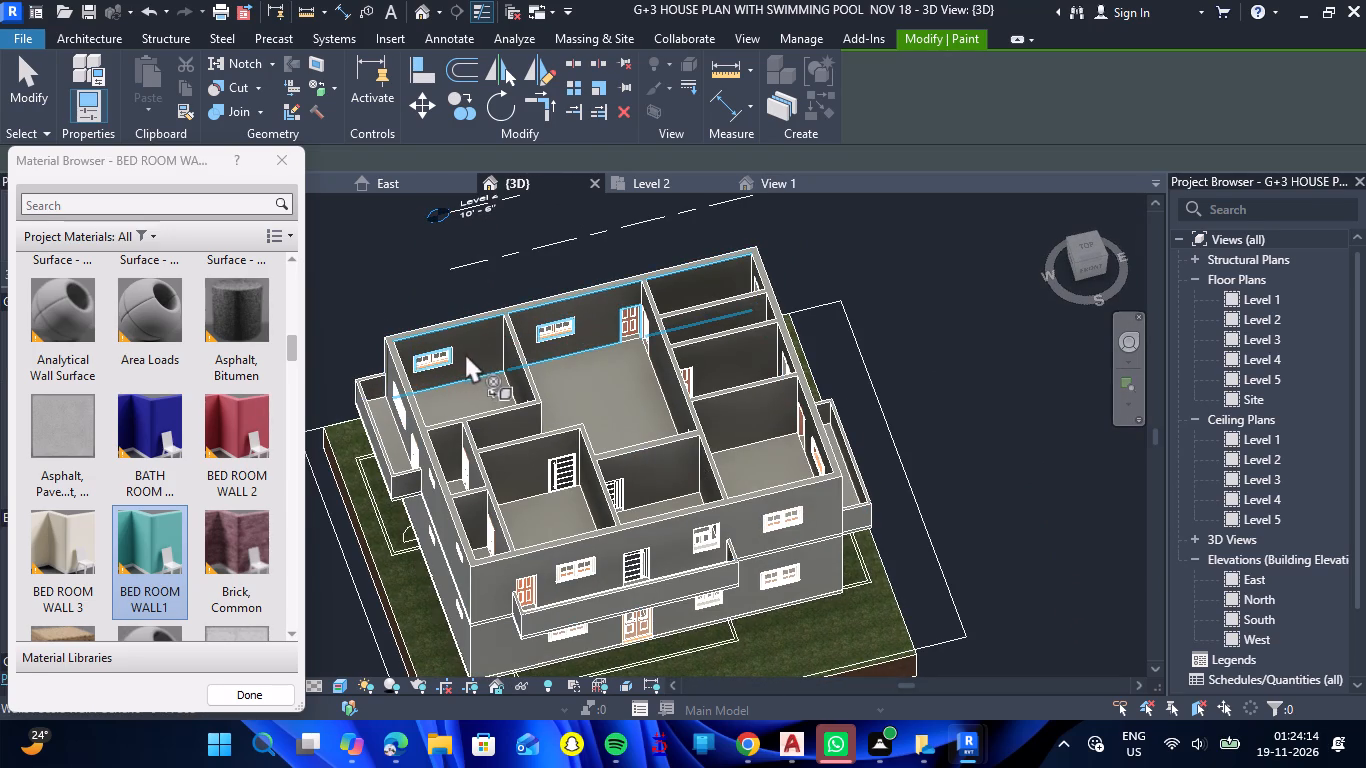
Split the Level 2 rear outer wall at its junctions with the two interior partitions that flank the large central room.
left_click(581, 66)
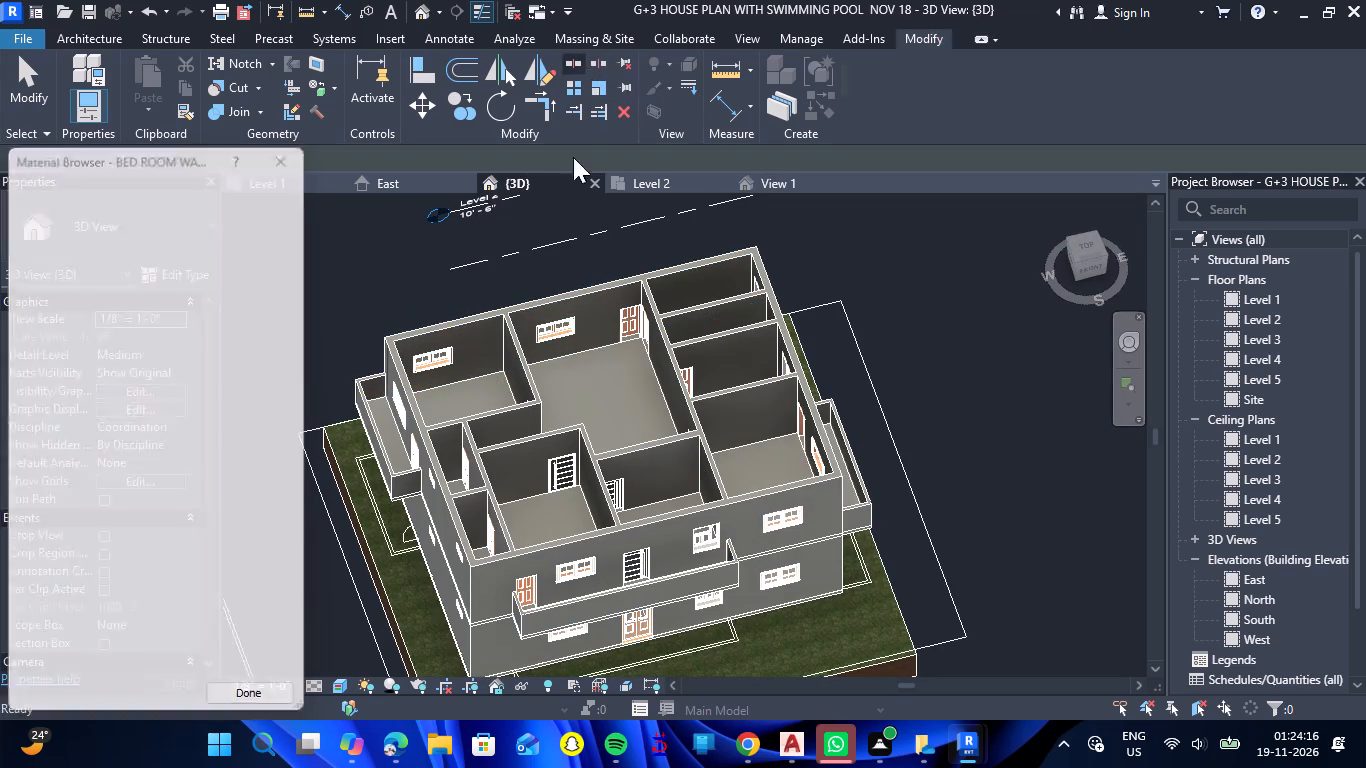
scroll(504, 309, "up", 11)
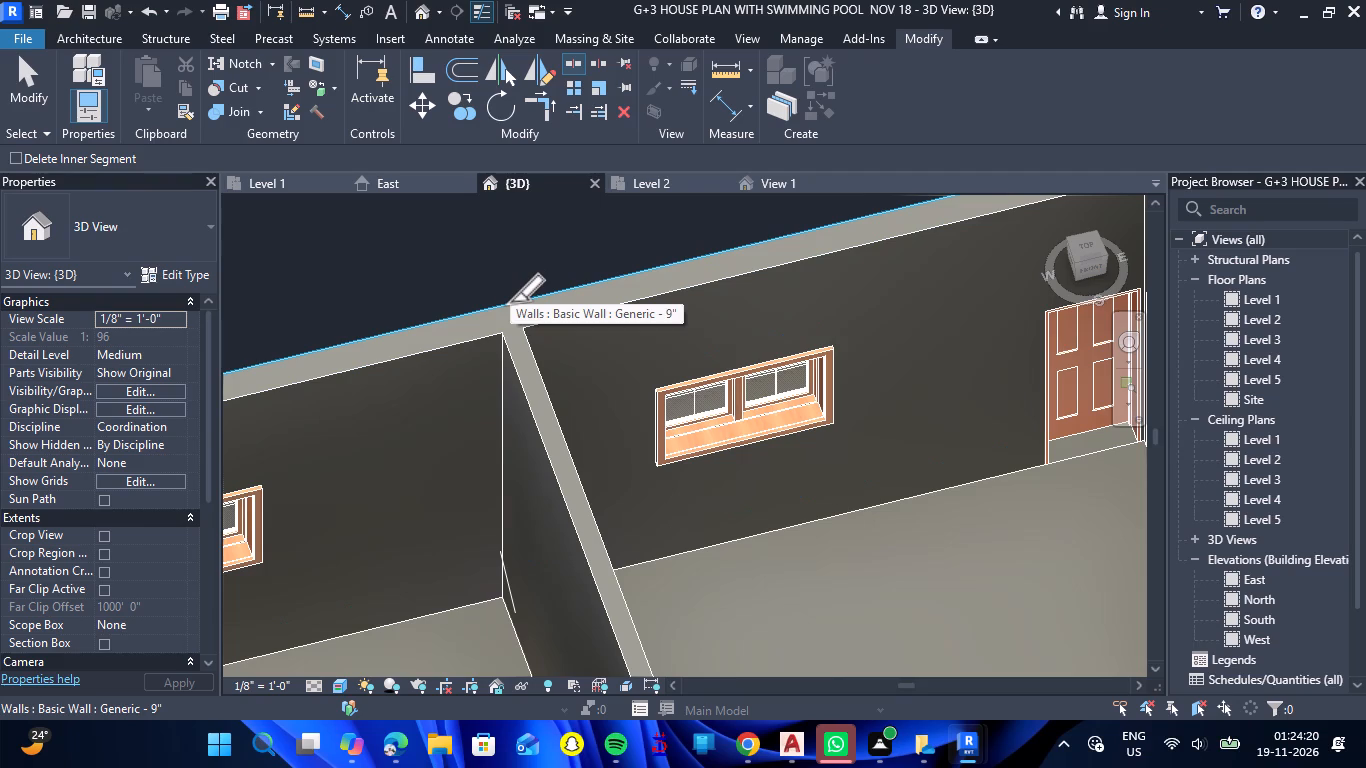
left_click(503, 304)
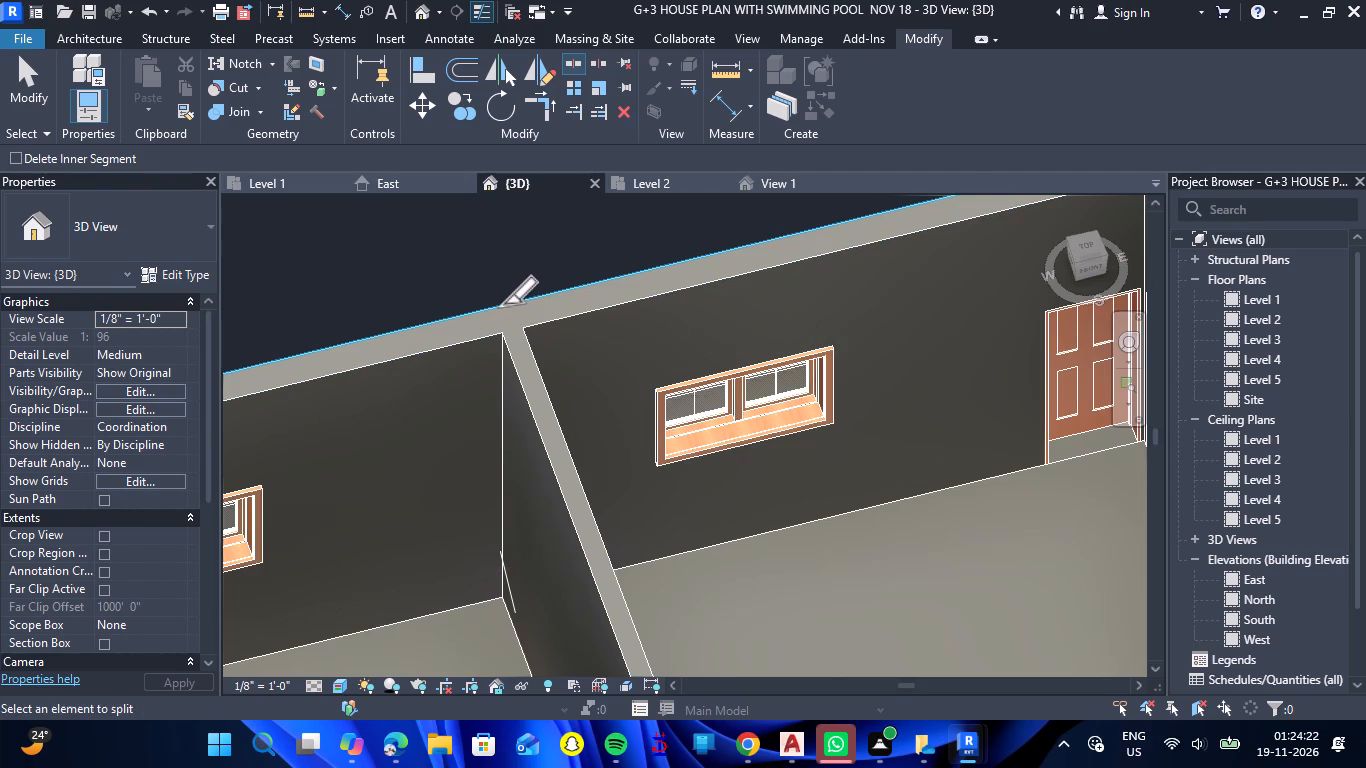
scroll(515, 297, "down", 8)
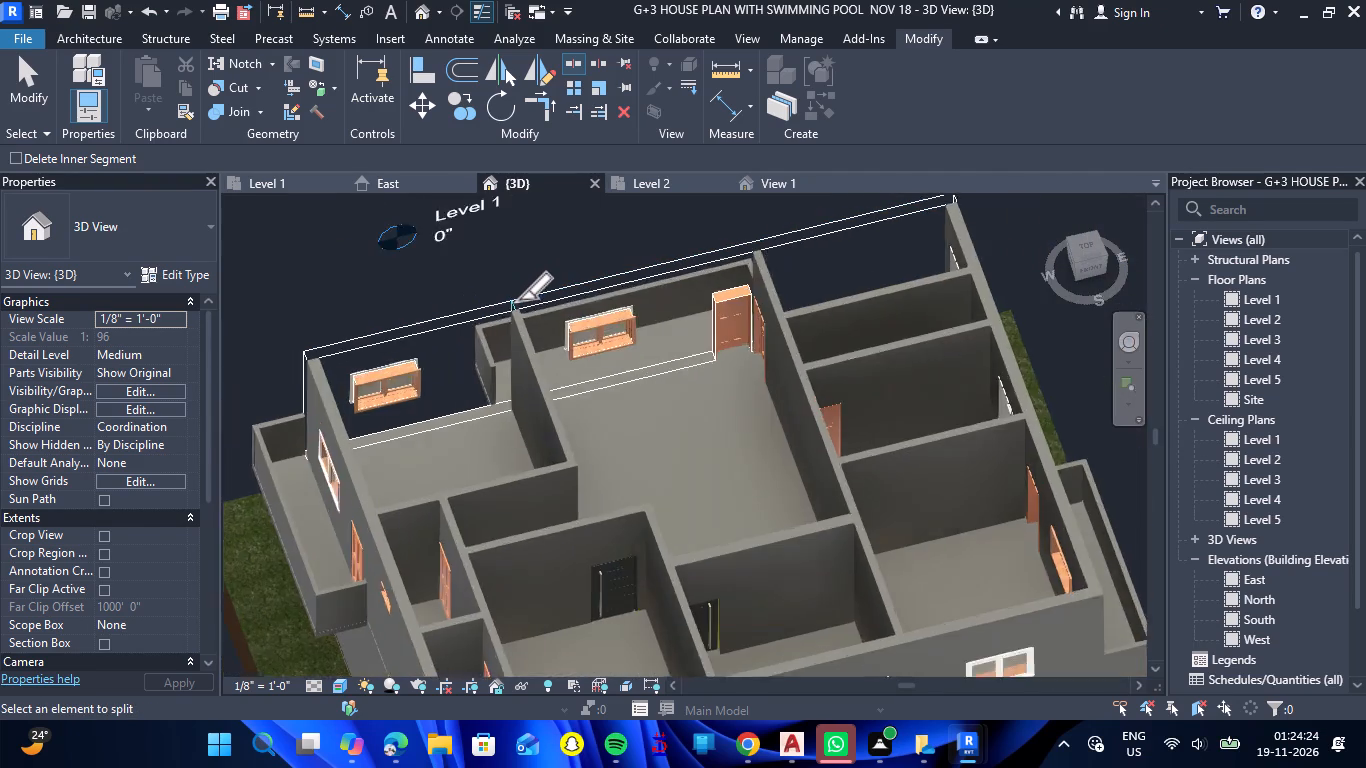
scroll(518, 300, "down", 1)
key("Escape")
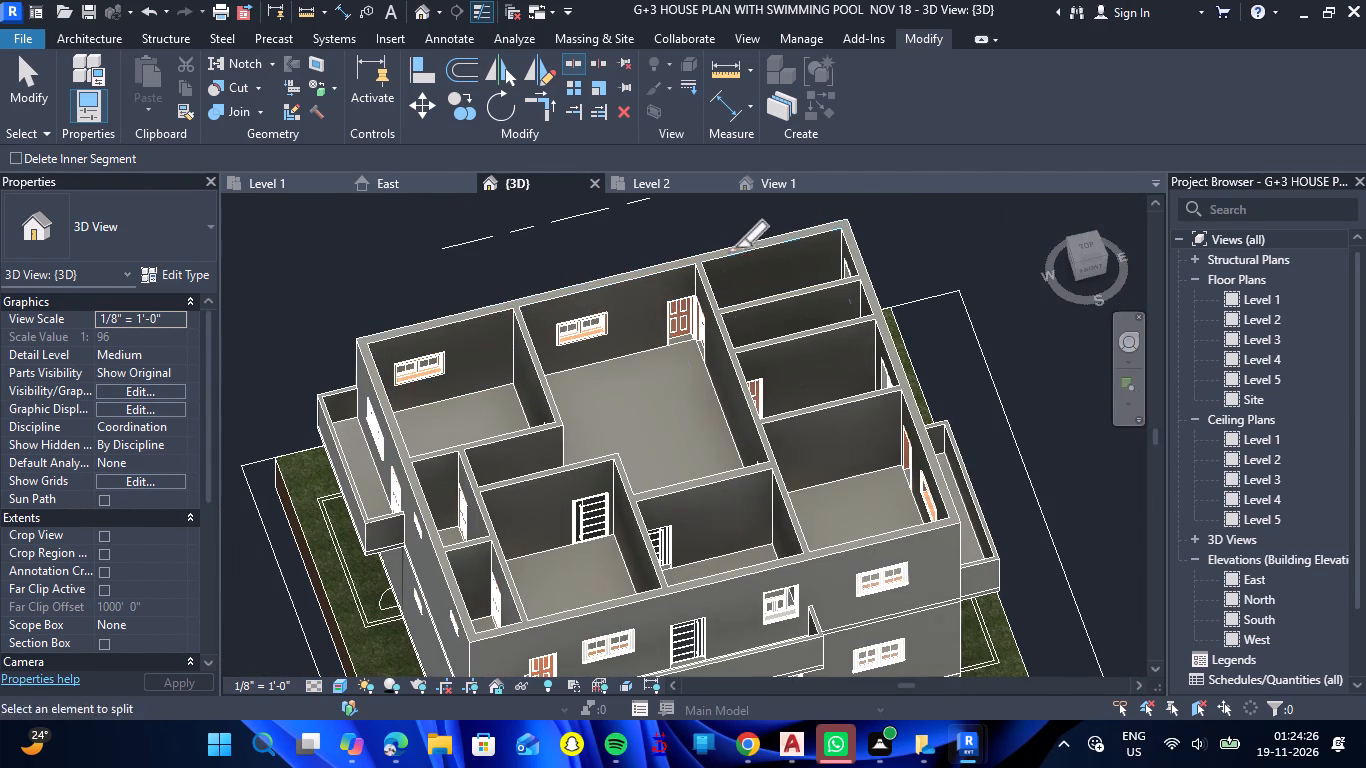
scroll(710, 240, "up", 5)
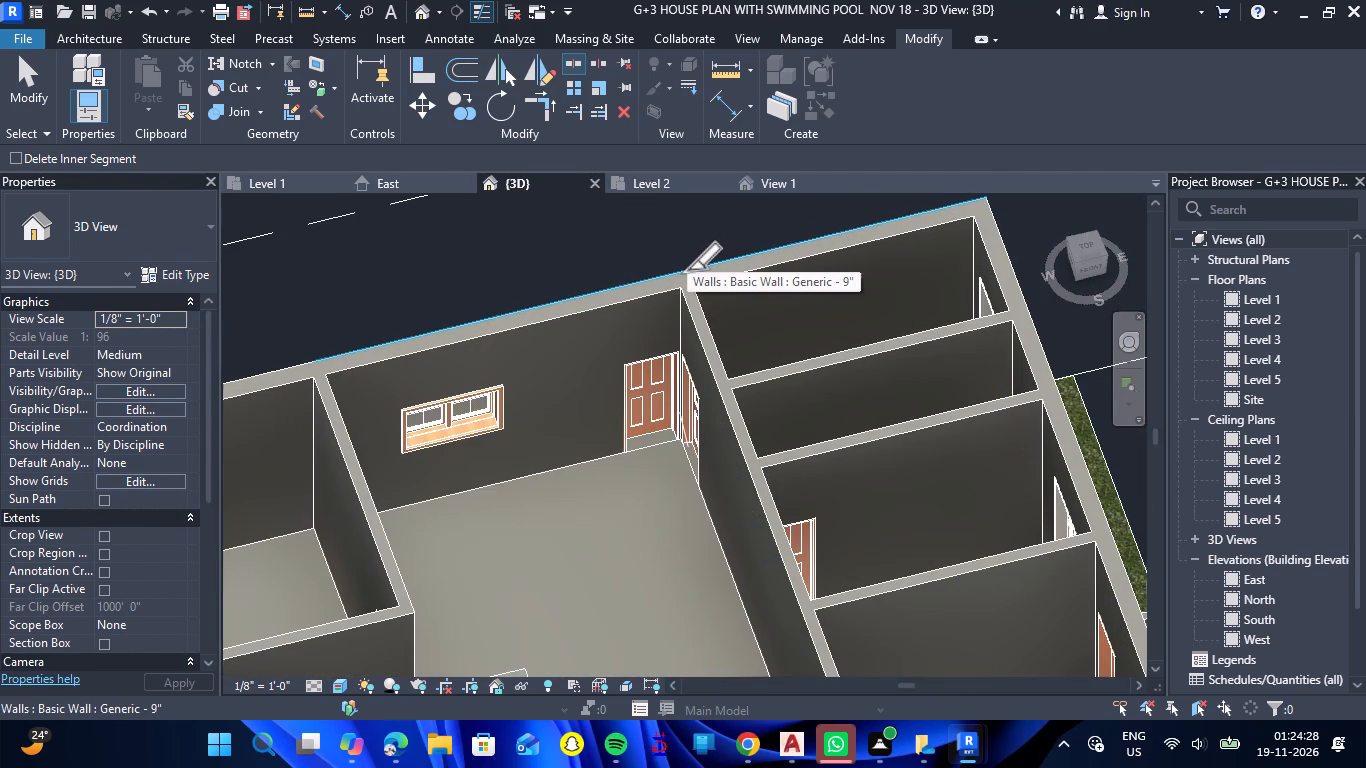
left_click(687, 270)
scroll(687, 270, "down", 4)
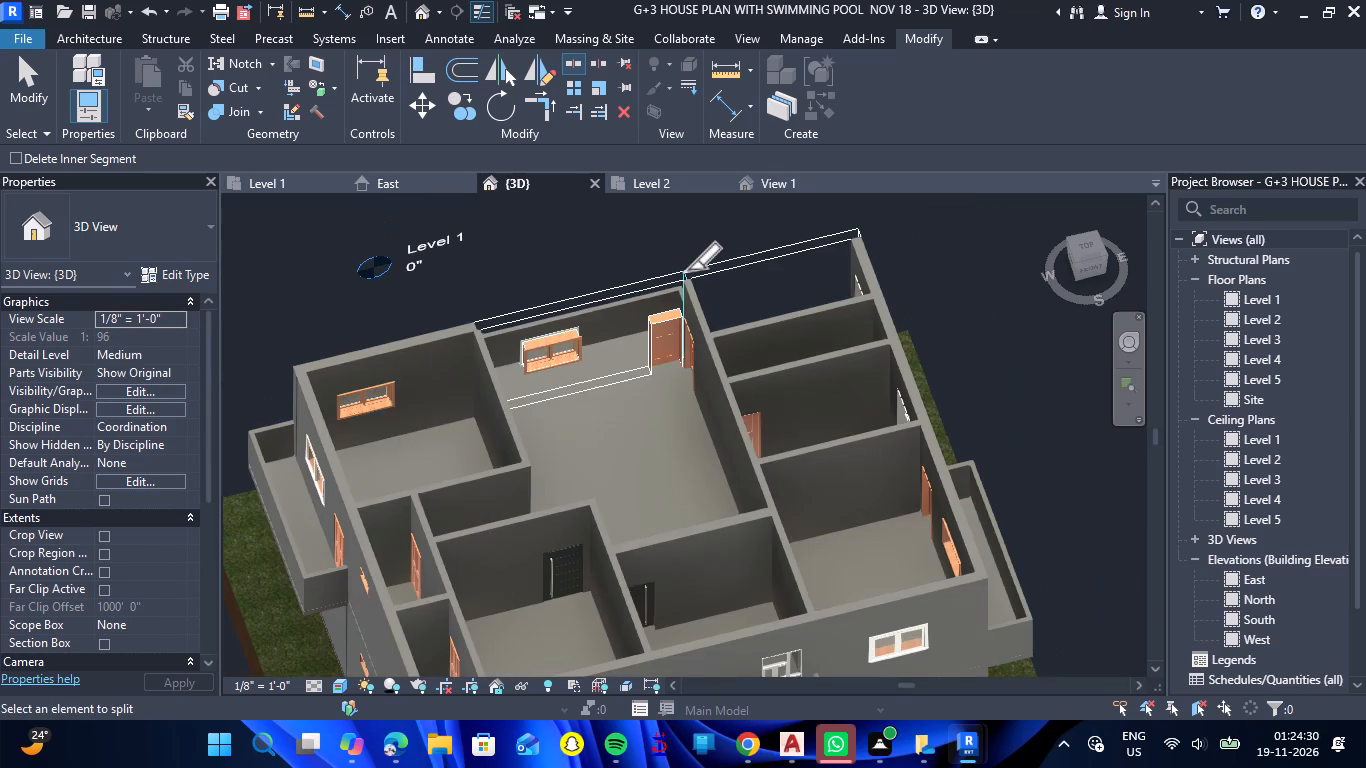
key("Escape")
Split the Level 2 right-side outer wall where the second cross partition from the rear meets it.
scroll(898, 335, "up", 5)
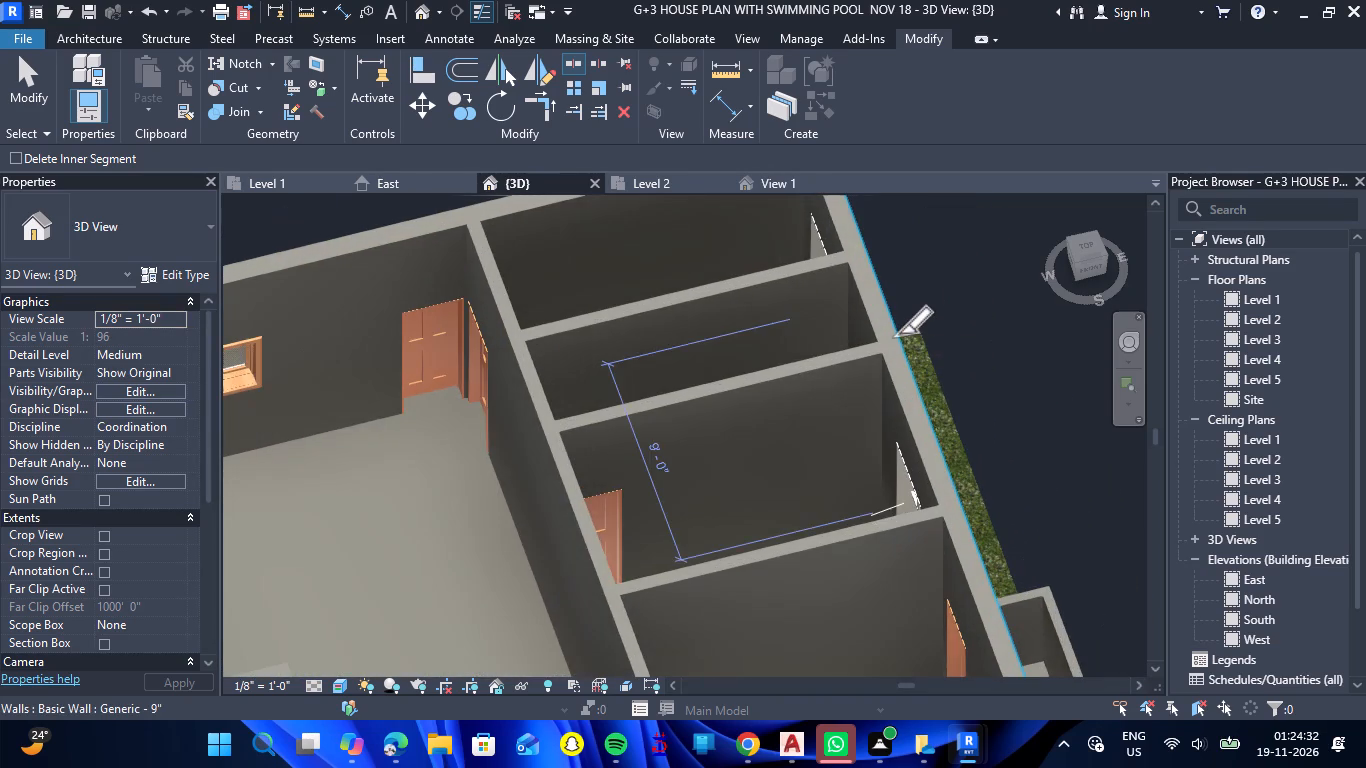
double_click(903, 337)
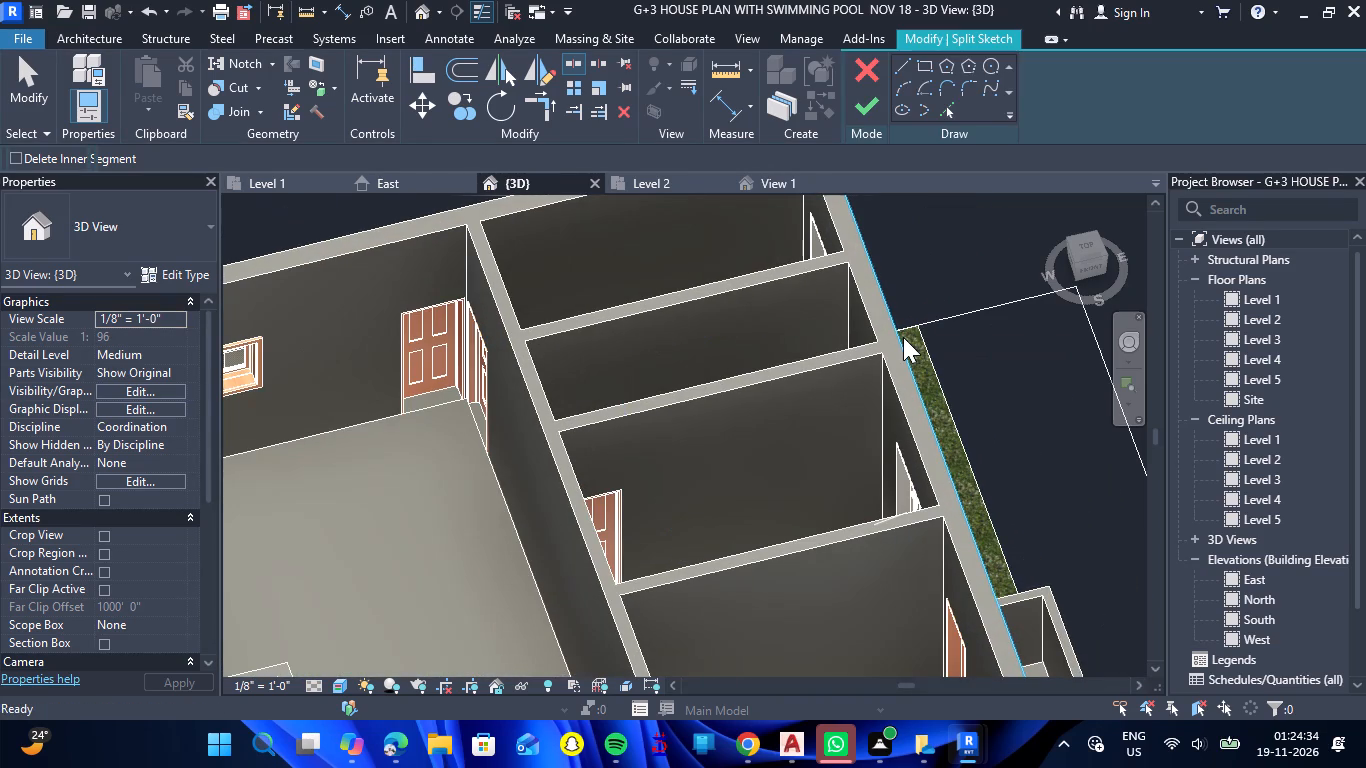
key("Escape")
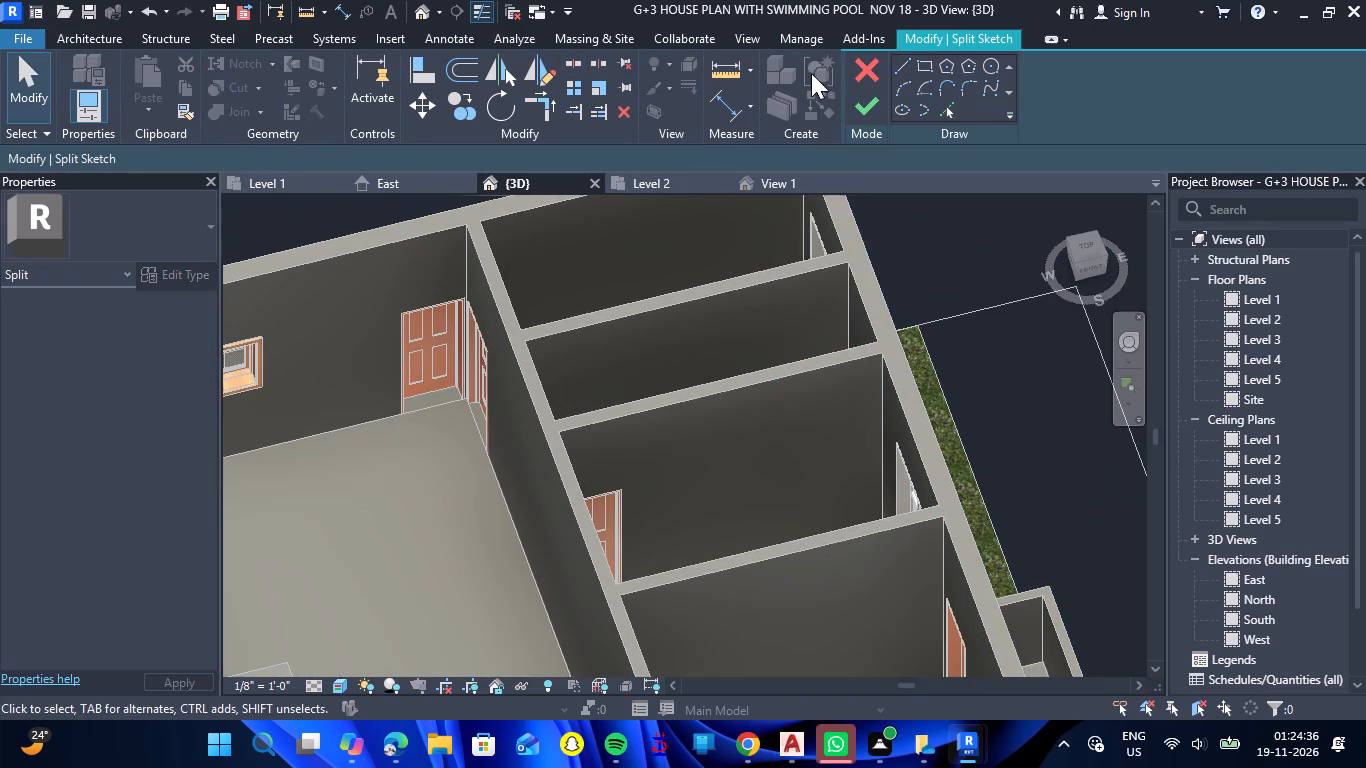
left_click(867, 74)
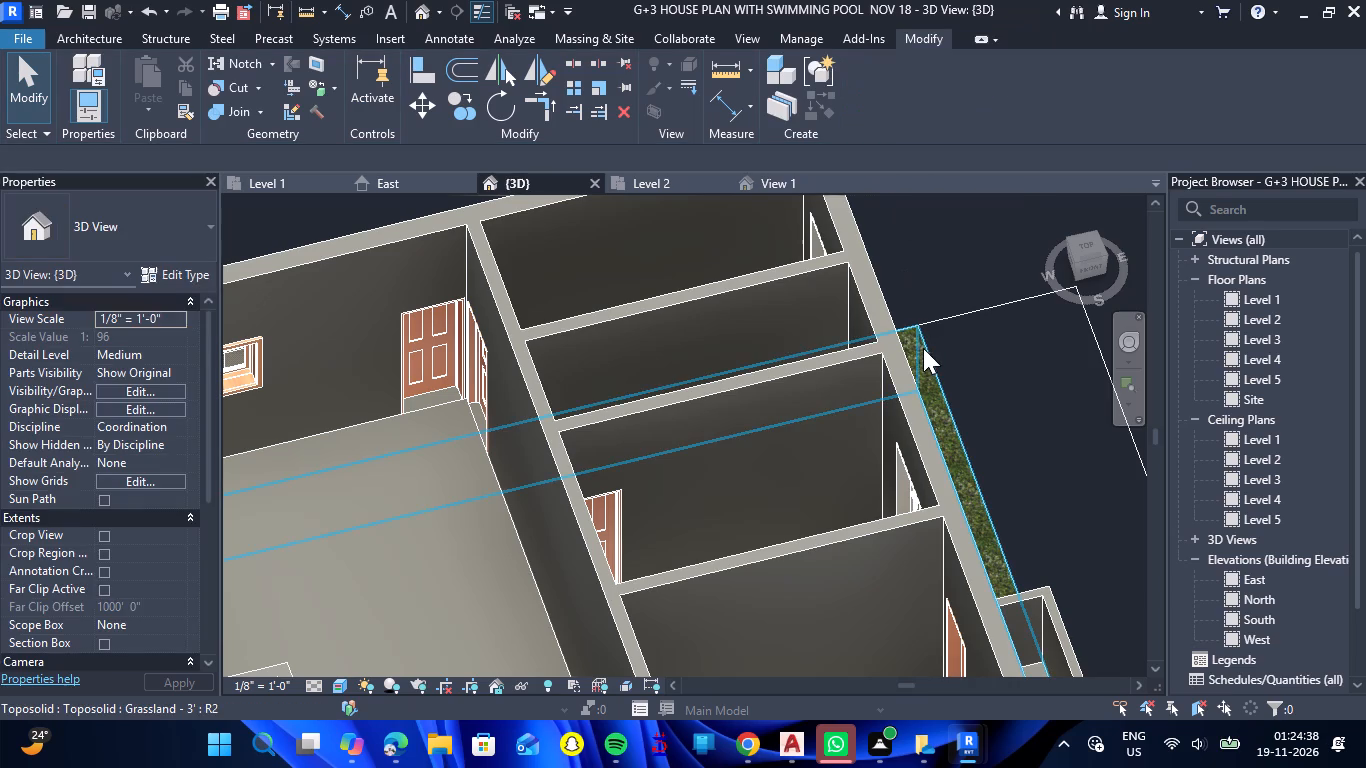
scroll(897, 343, "up", 3)
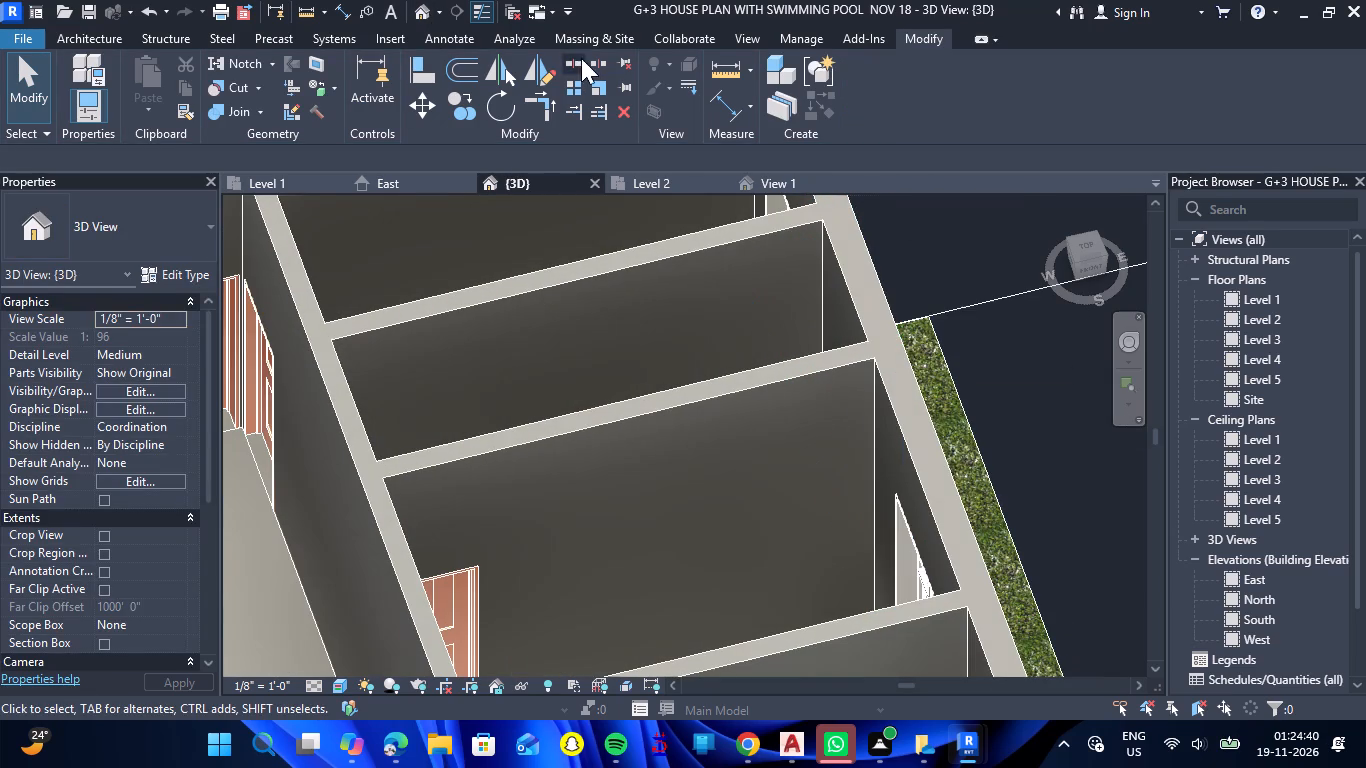
left_click(581, 63)
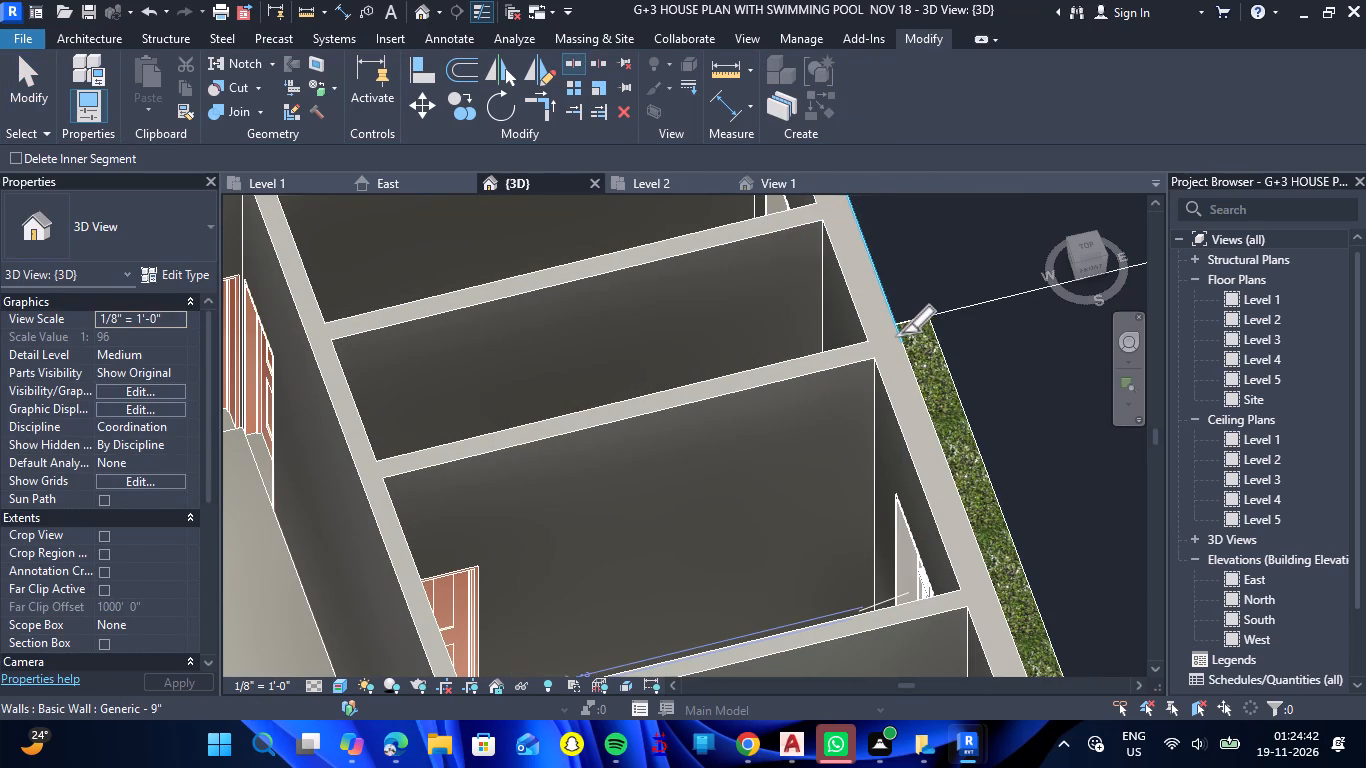
key("Escape")
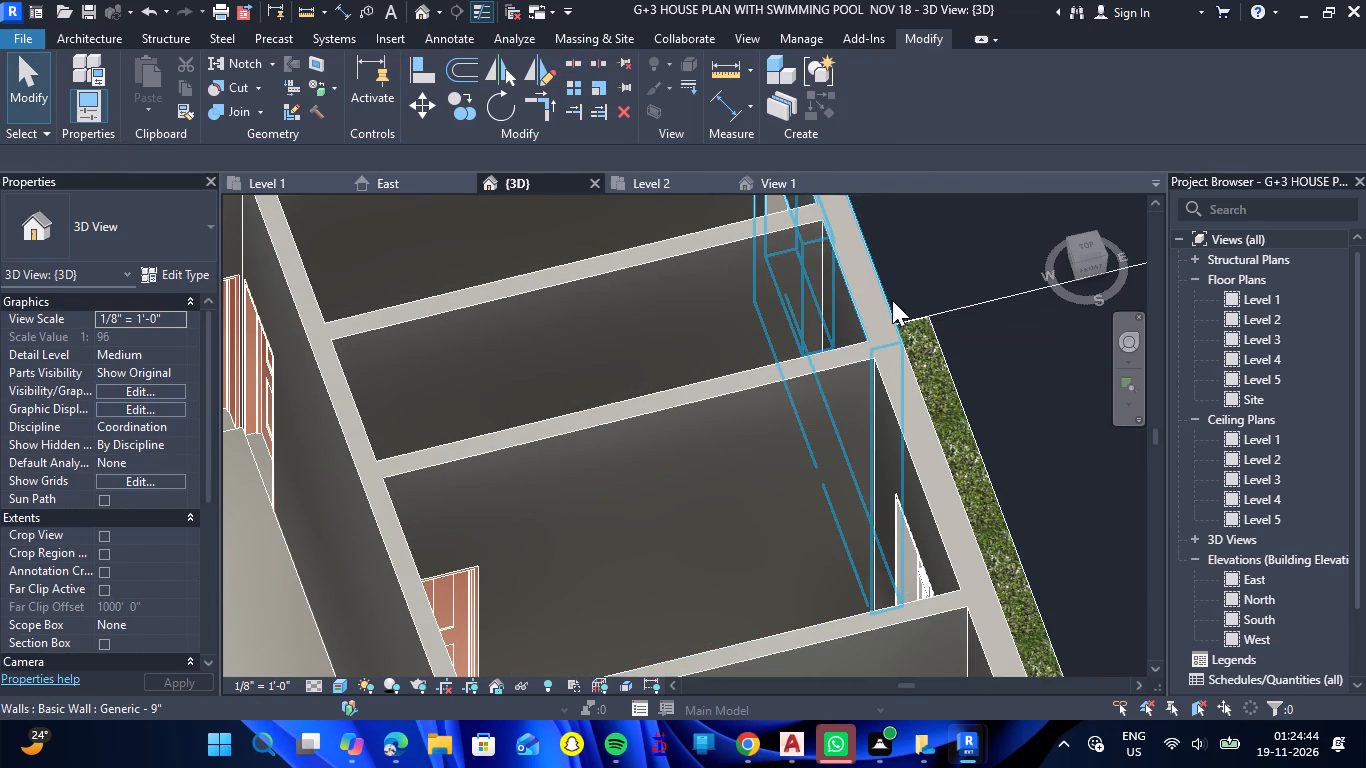
Split the Level 2 6" partition along the central room's right side where the second and third cross partitions from the rear meet it.
scroll(892, 300, "down", 7)
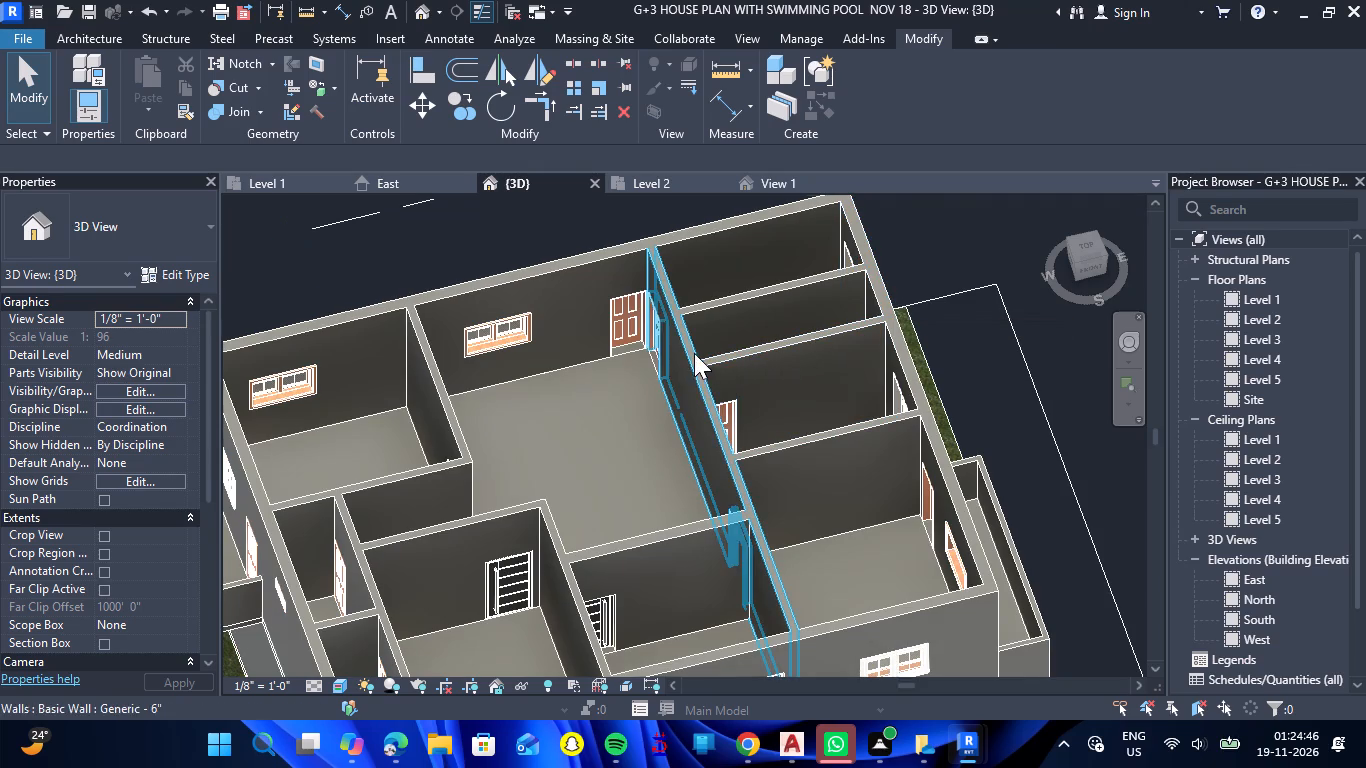
left_click(570, 59)
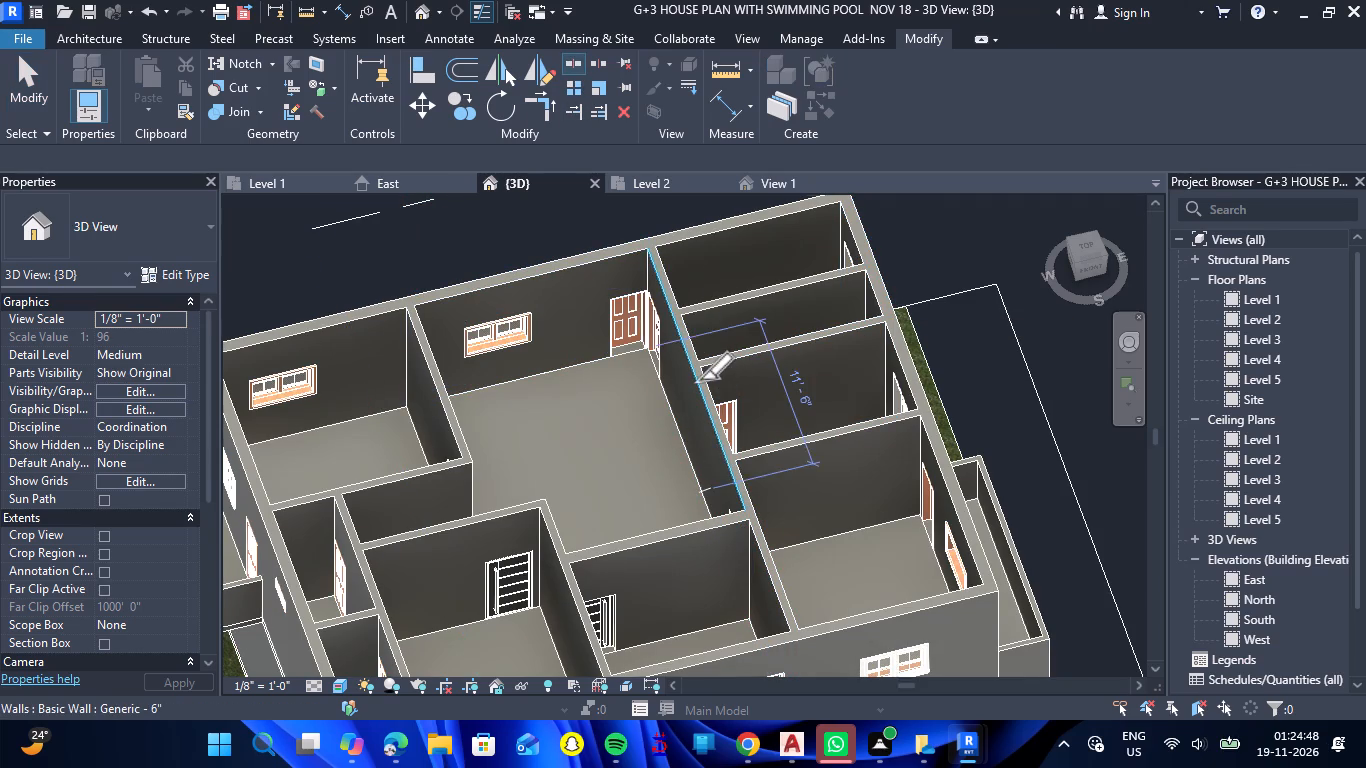
scroll(698, 379, "up", 7)
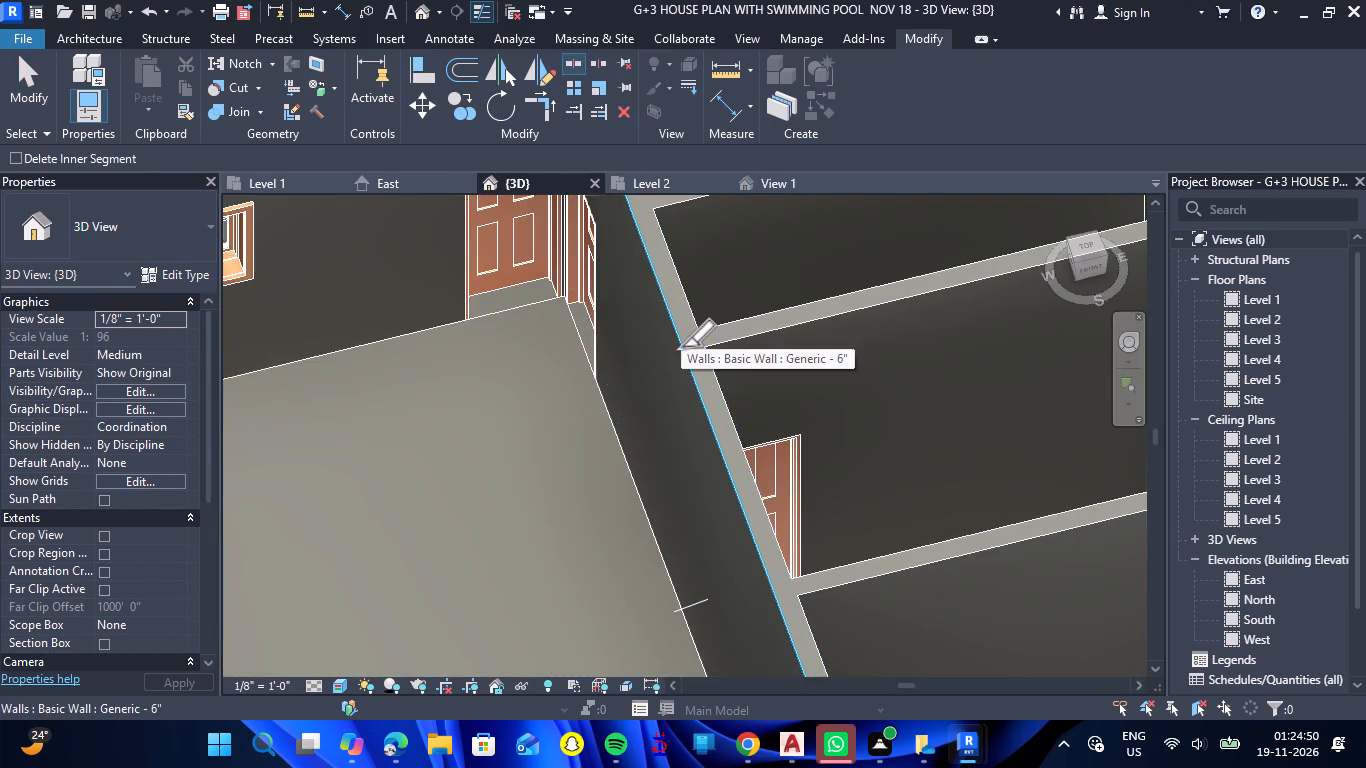
left_click(684, 343)
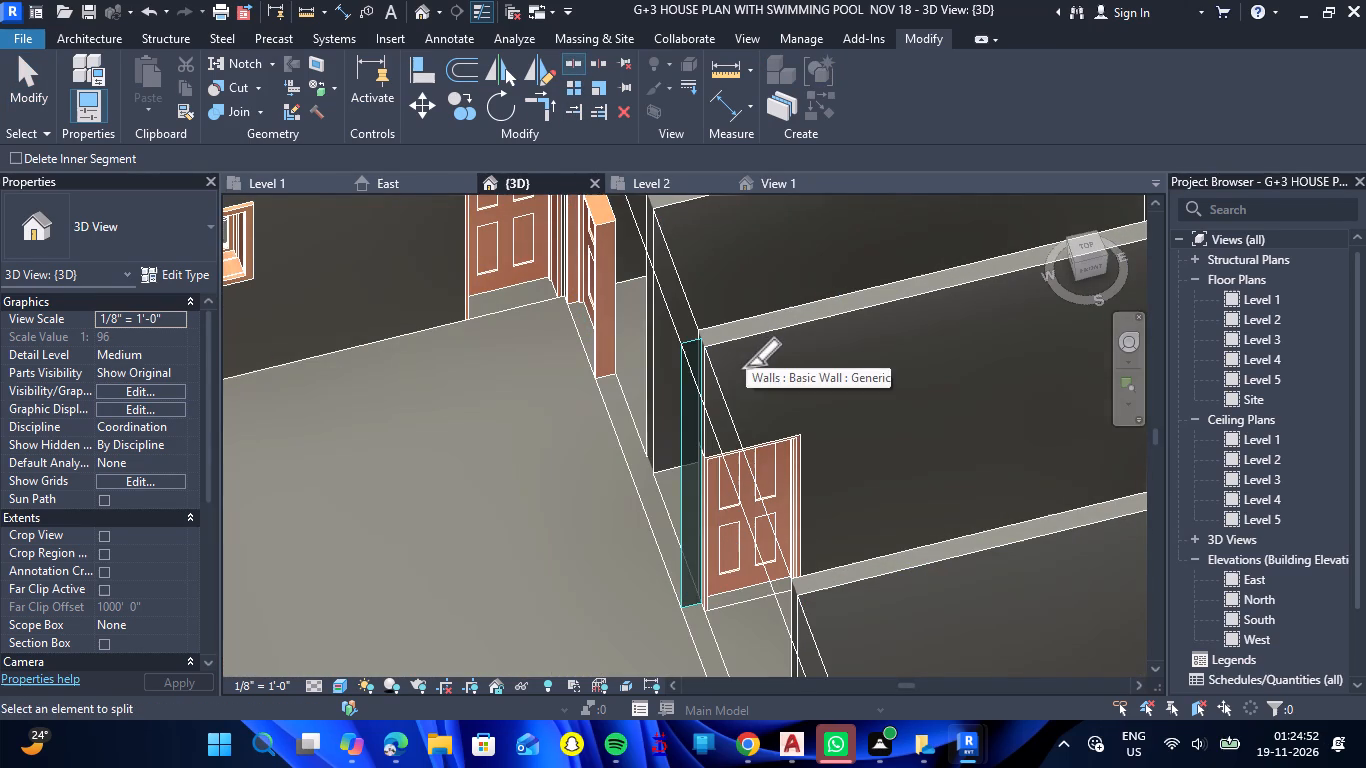
key("Escape")
scroll(637, 361, "down", 8)
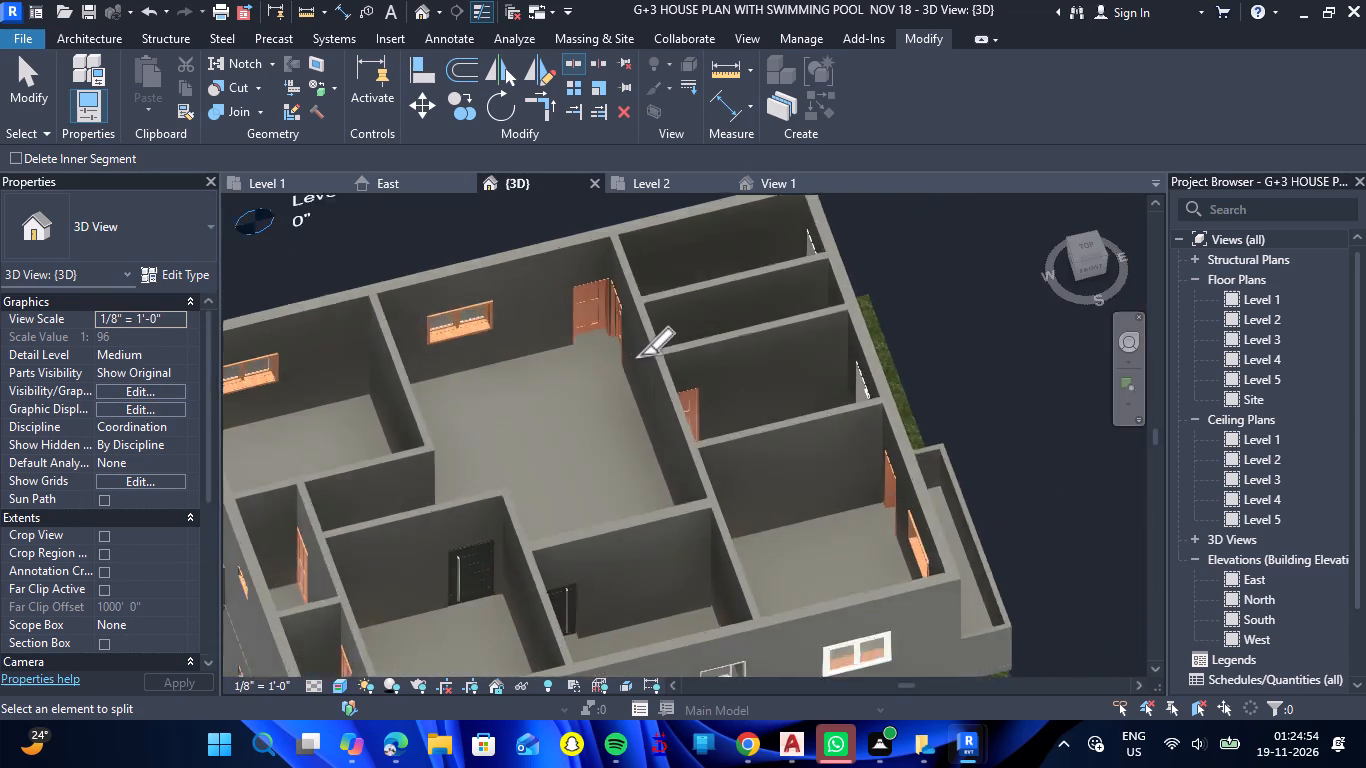
scroll(640, 355, "down", 2)
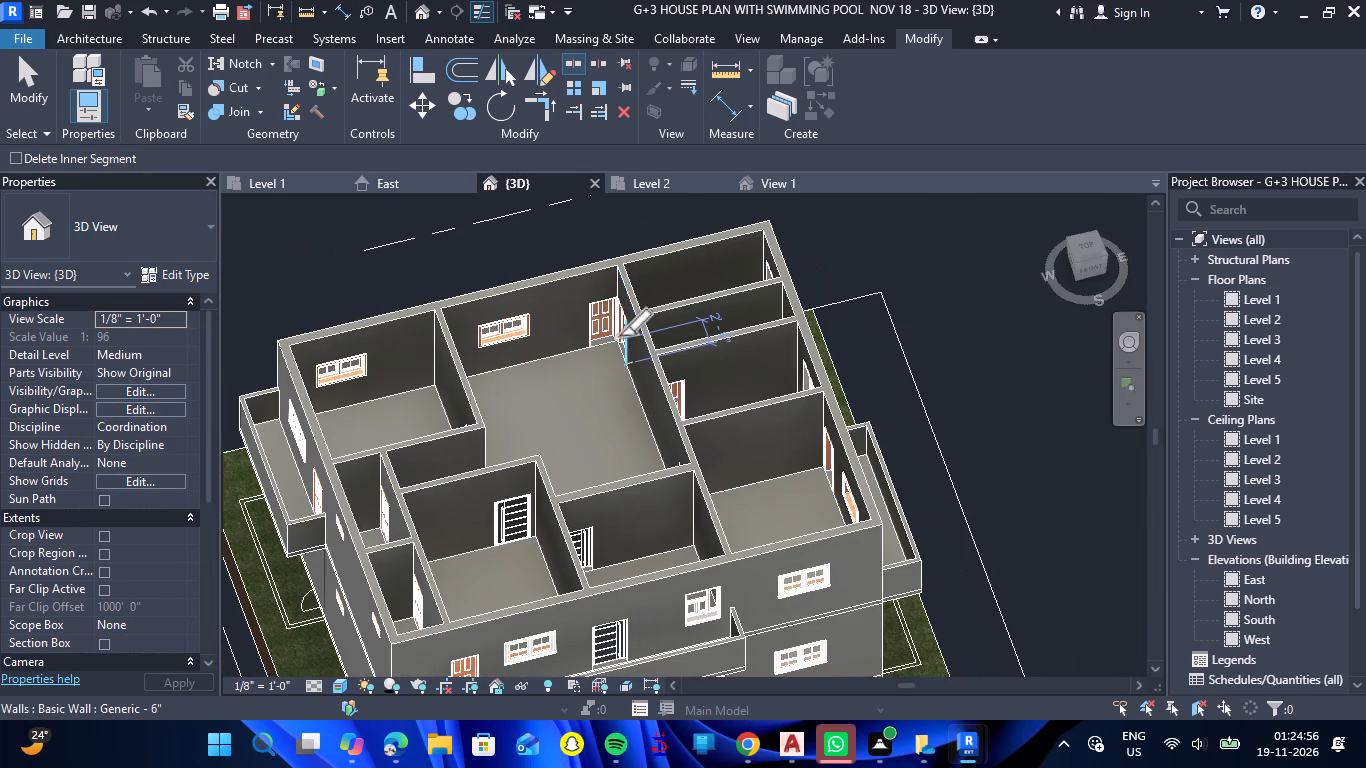
scroll(618, 336, "down", 2)
scroll(700, 431, "up", 4)
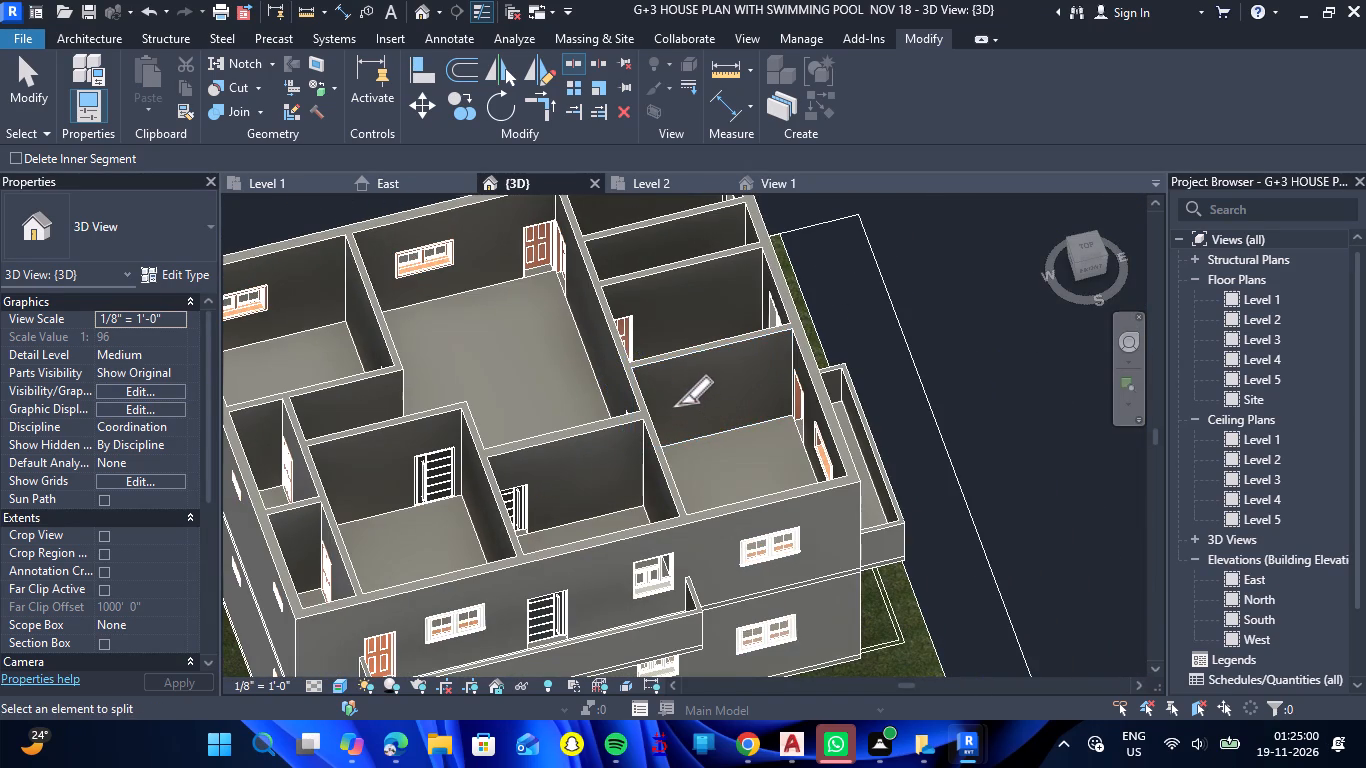
scroll(631, 365, "up", 6)
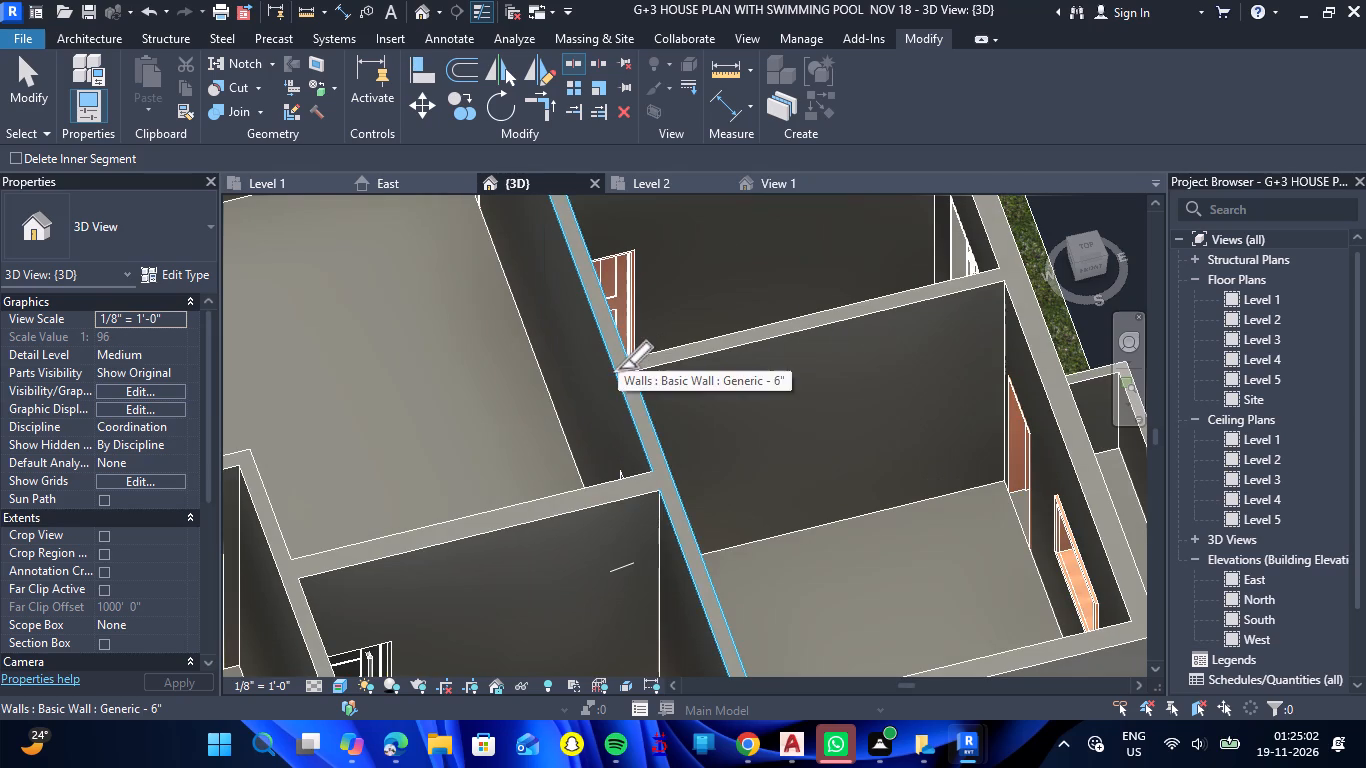
left_click(618, 369)
scroll(742, 392, "down", 4)
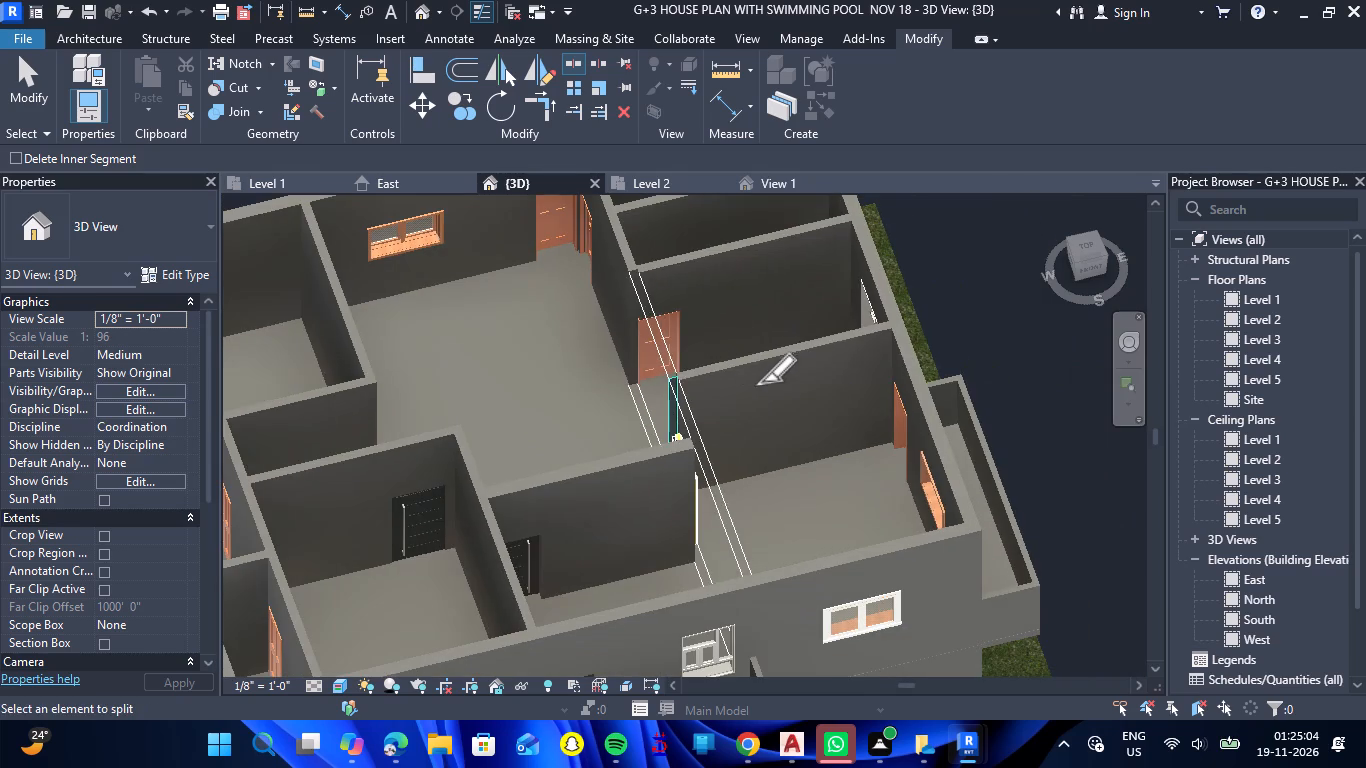
key("Escape")
Split the Level 2 right-side outer wall where the third cross partition from the rear meets it.
scroll(905, 318, "up", 8)
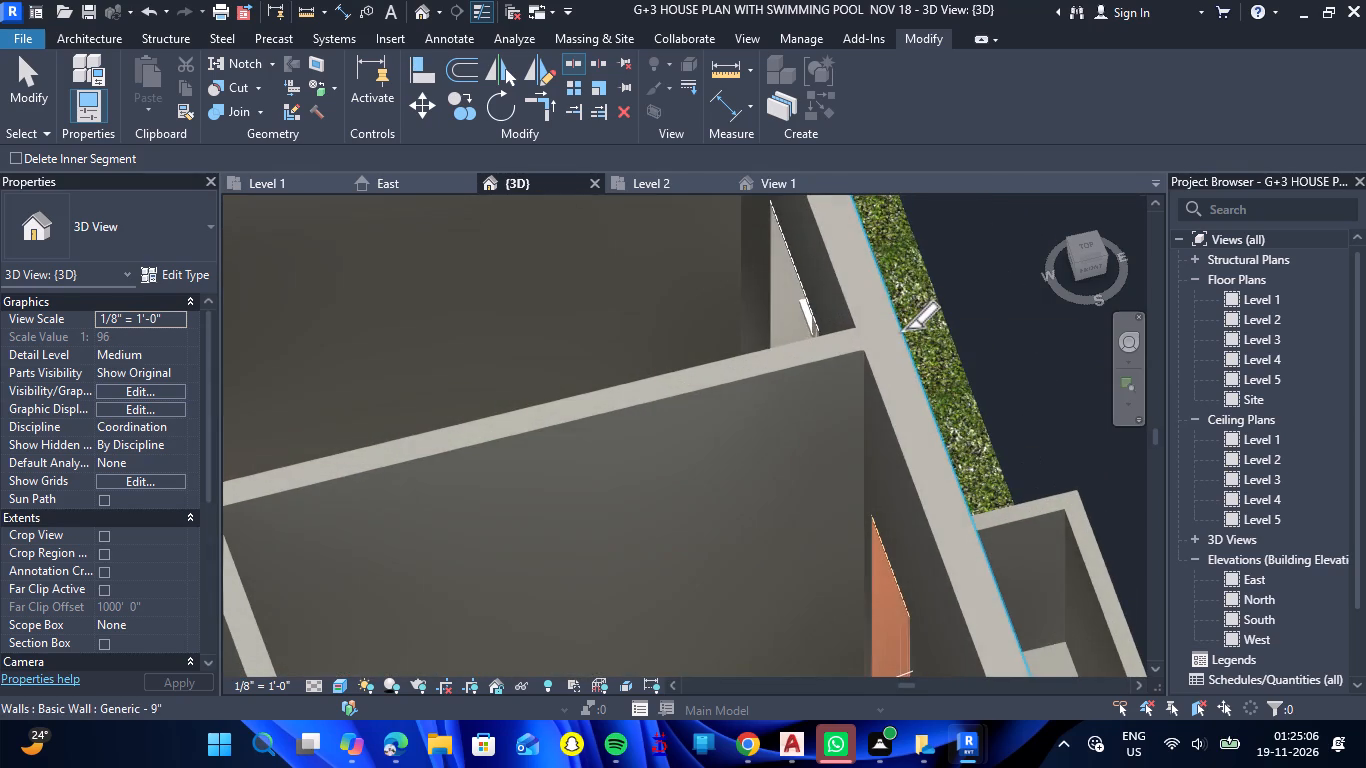
double_click(903, 324)
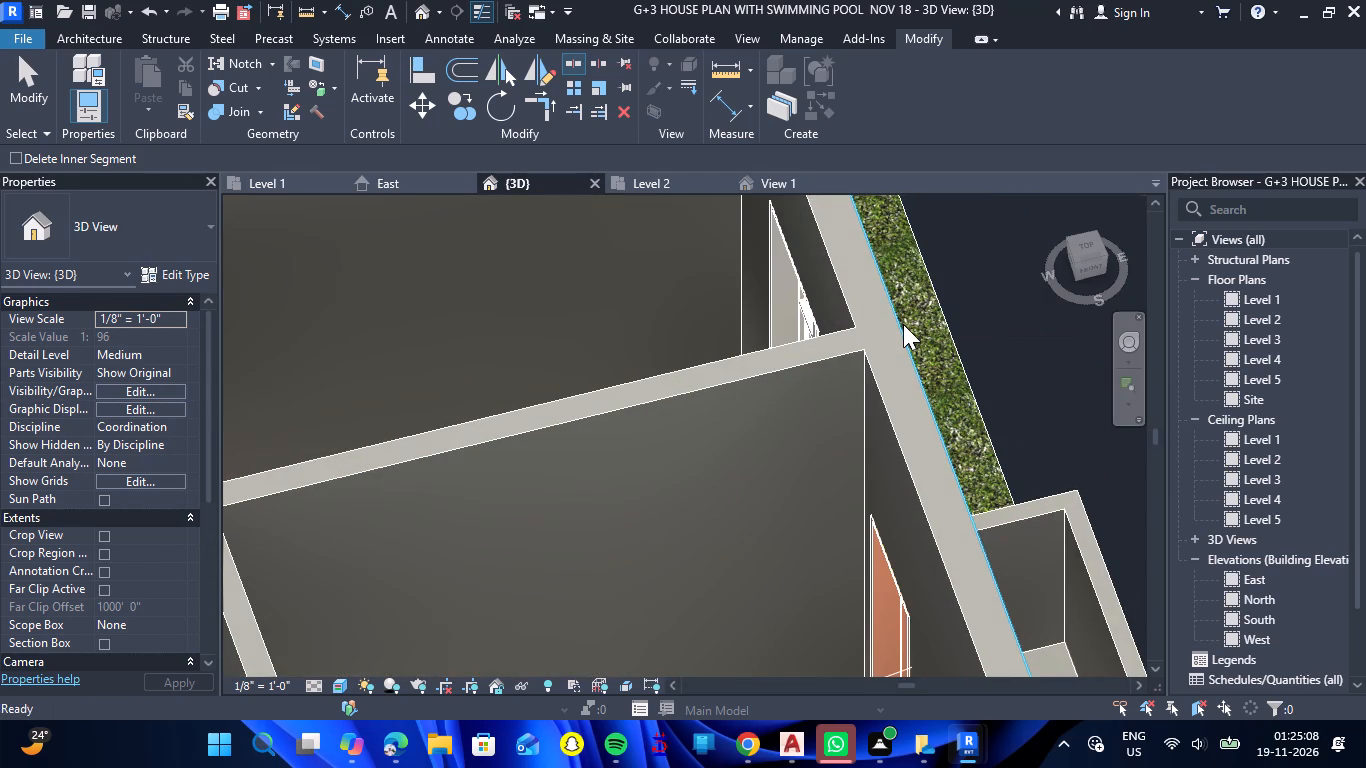
key("Escape")
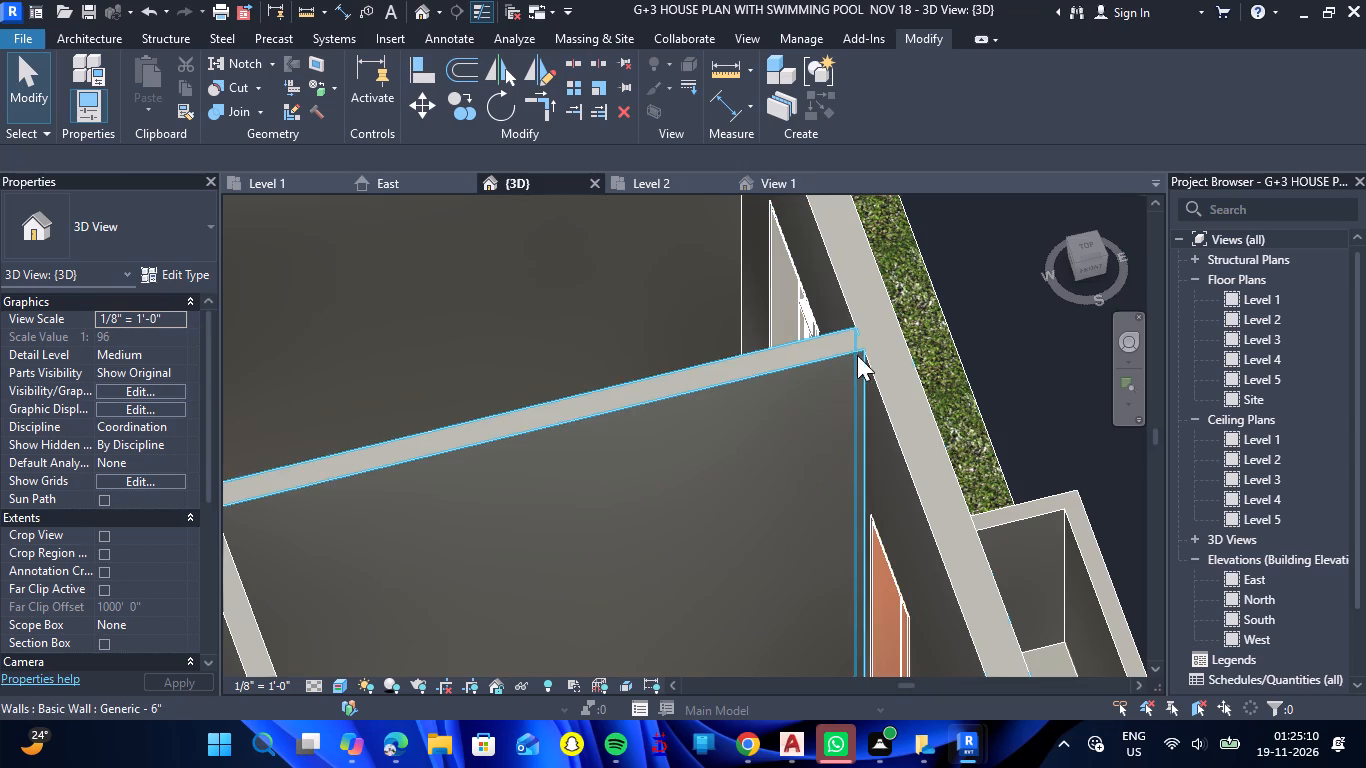
Split the Level 2 front outer wall at its junction with the partition beside the front-right corner room.
scroll(499, 280, "down", 10)
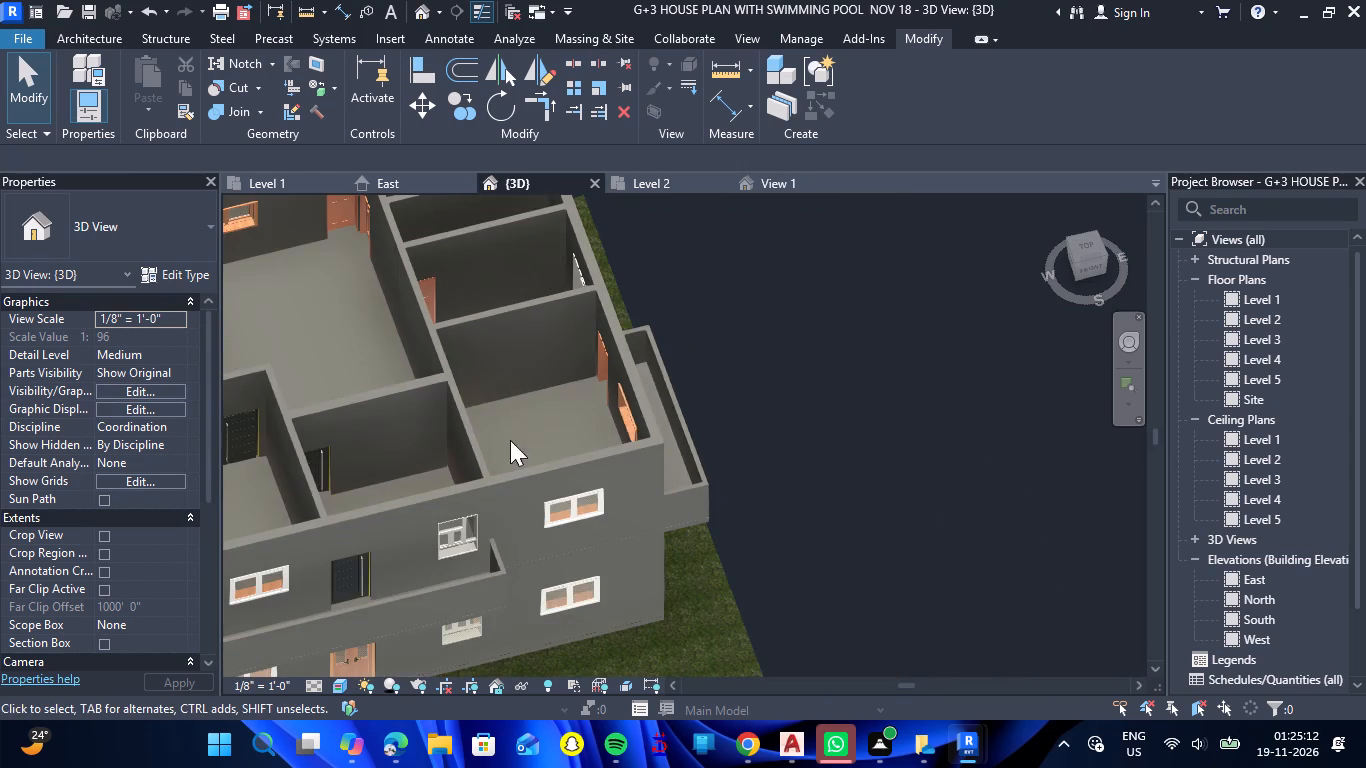
scroll(532, 459, "down", 5)
scroll(492, 508, "up", 5)
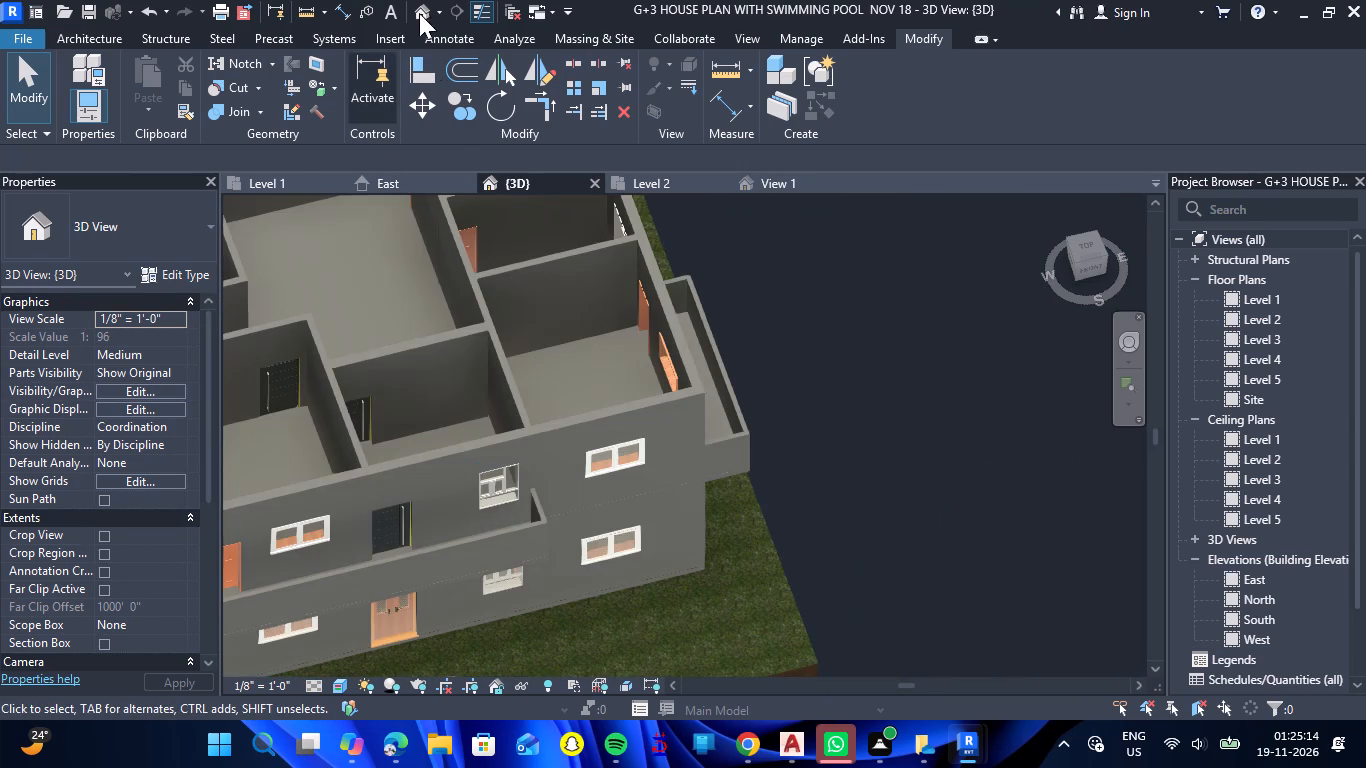
left_click(572, 68)
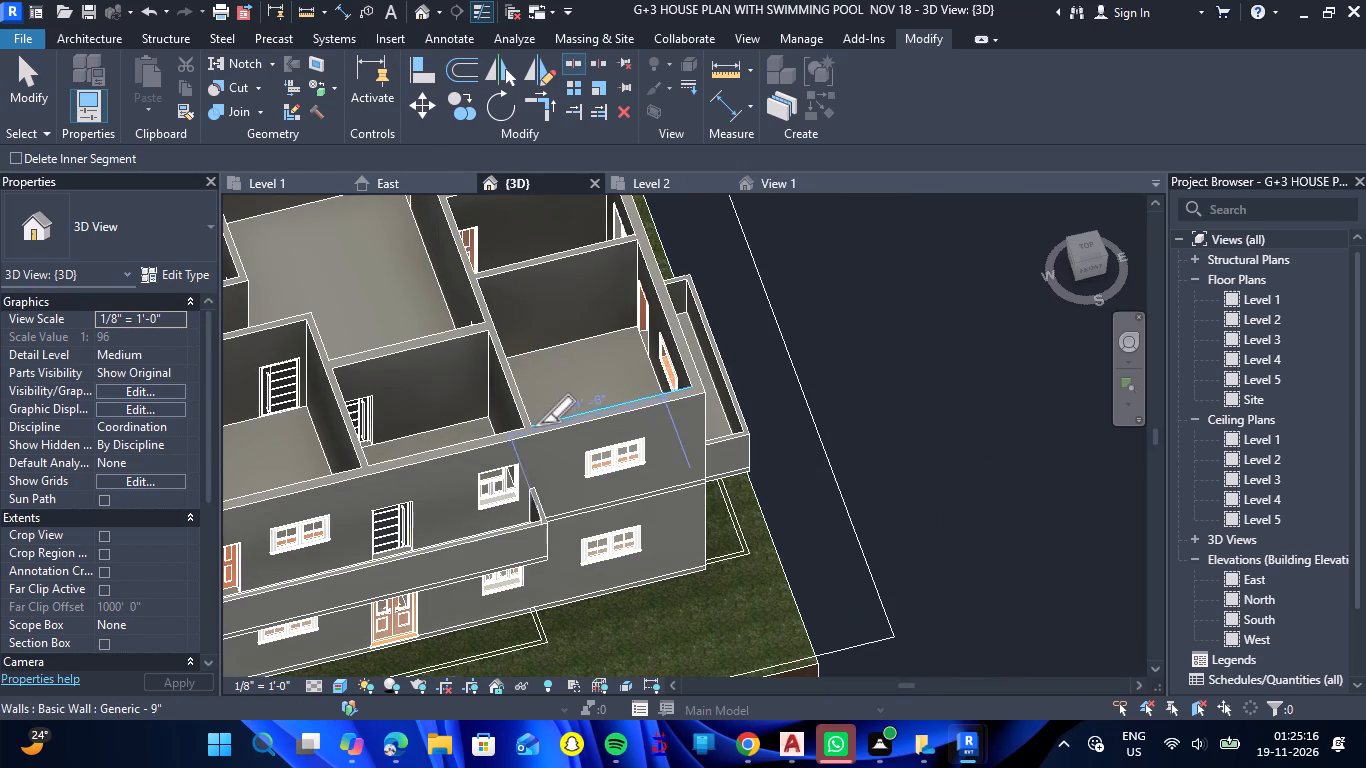
scroll(540, 423, "up", 13)
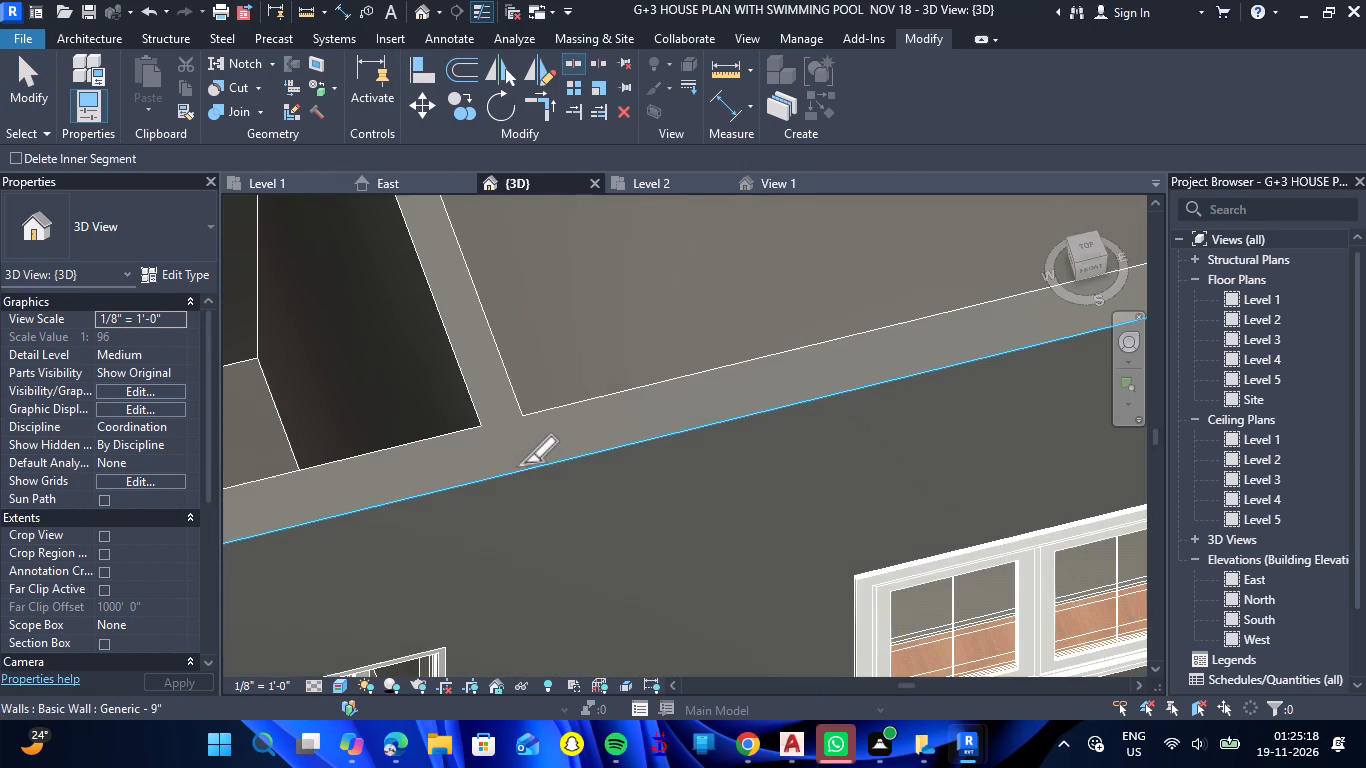
left_click(523, 468)
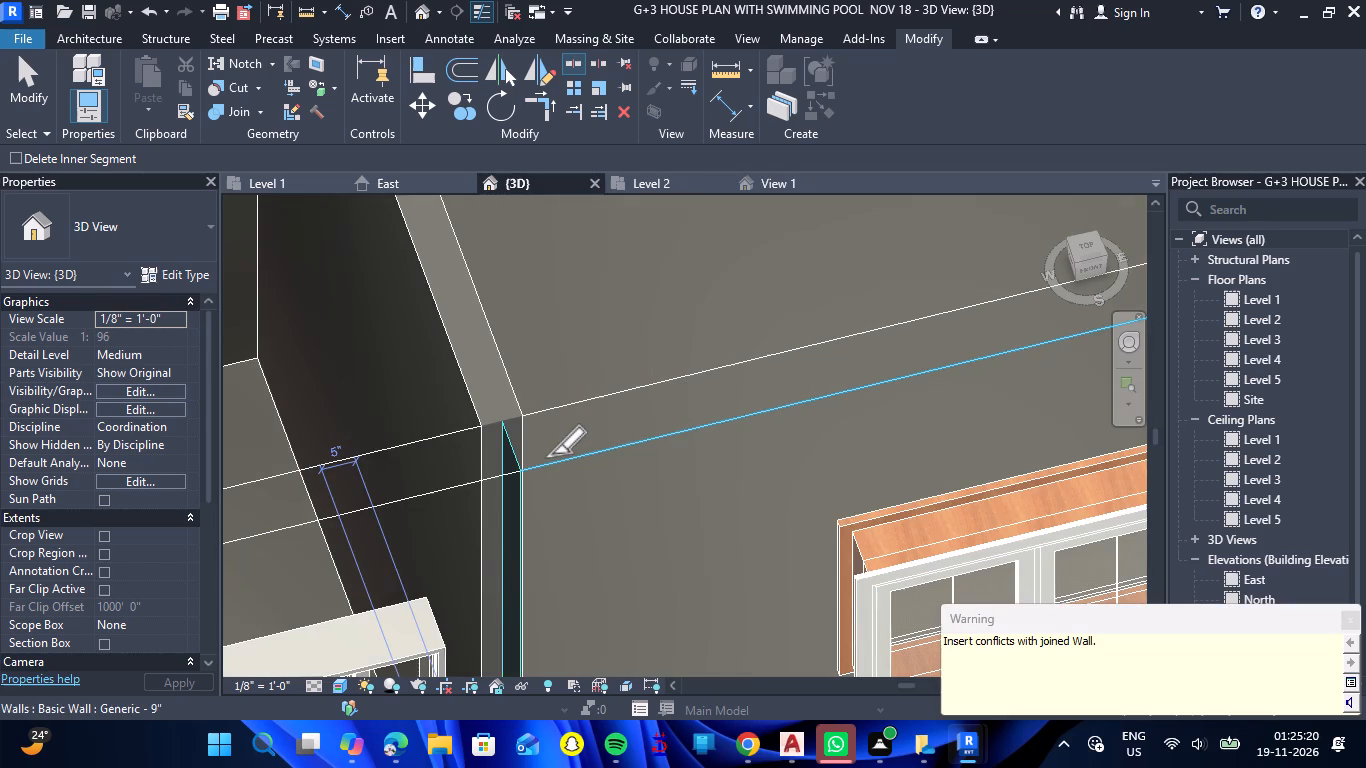
key("Escape")
scroll(579, 381, "down", 5)
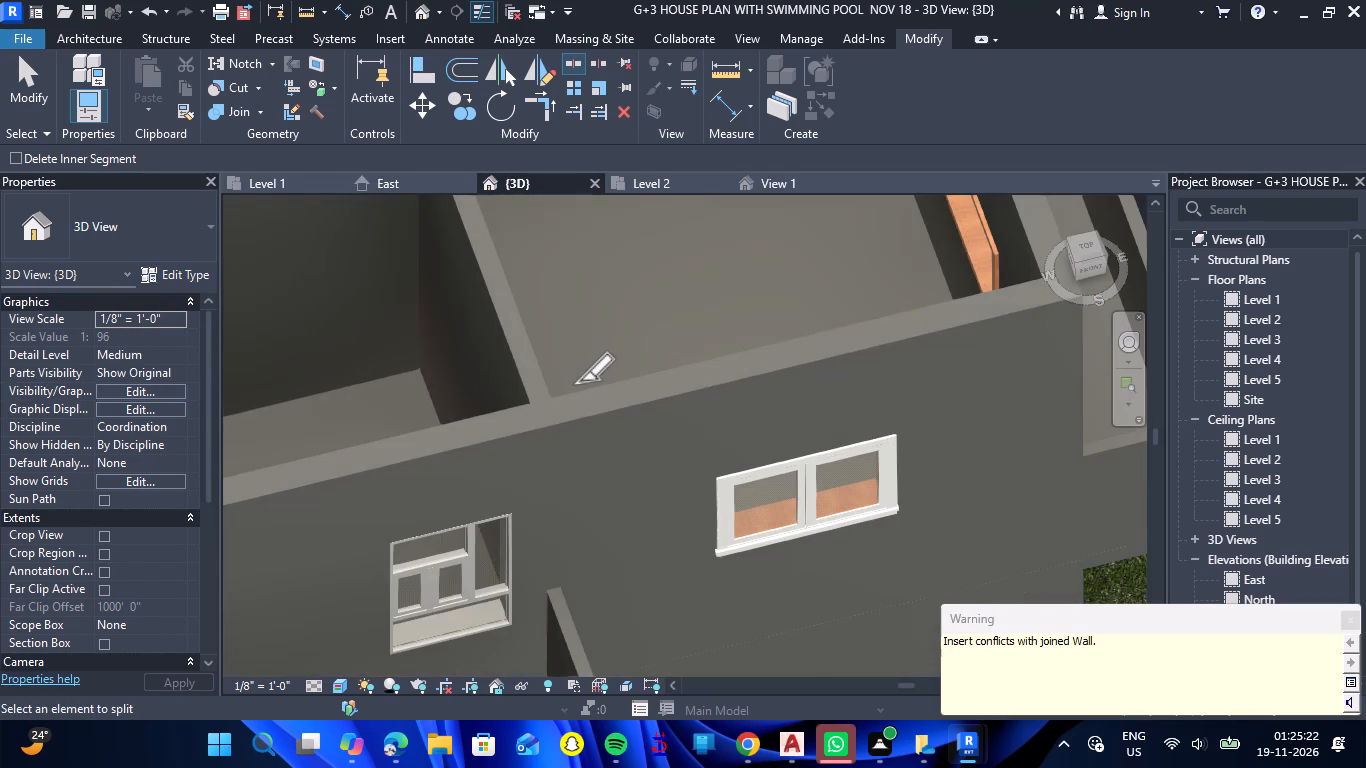
key("Escape")
Split the Level 2 front outer wall at the two remaining partition junctions, on both sides of the front-left room with the two-pane window.
scroll(579, 381, "down", 10)
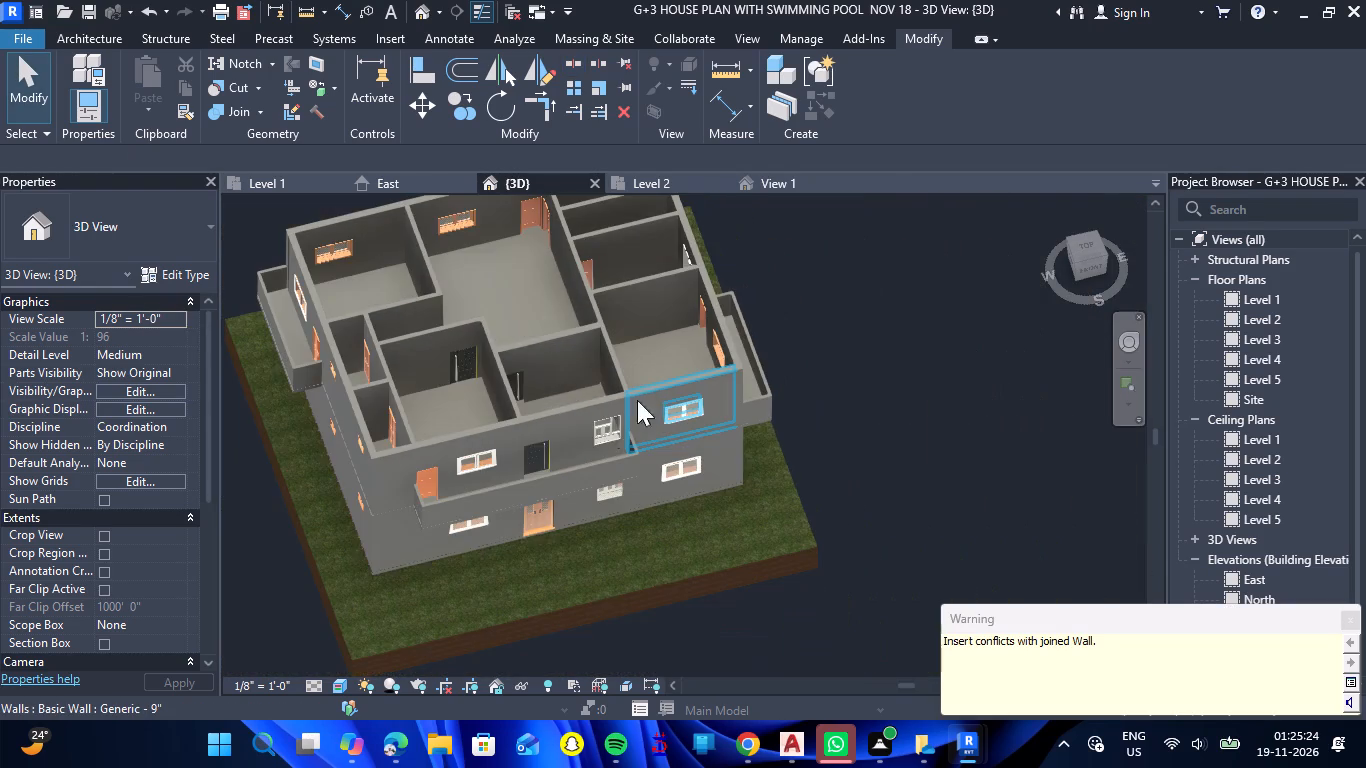
scroll(521, 426, "up", 7)
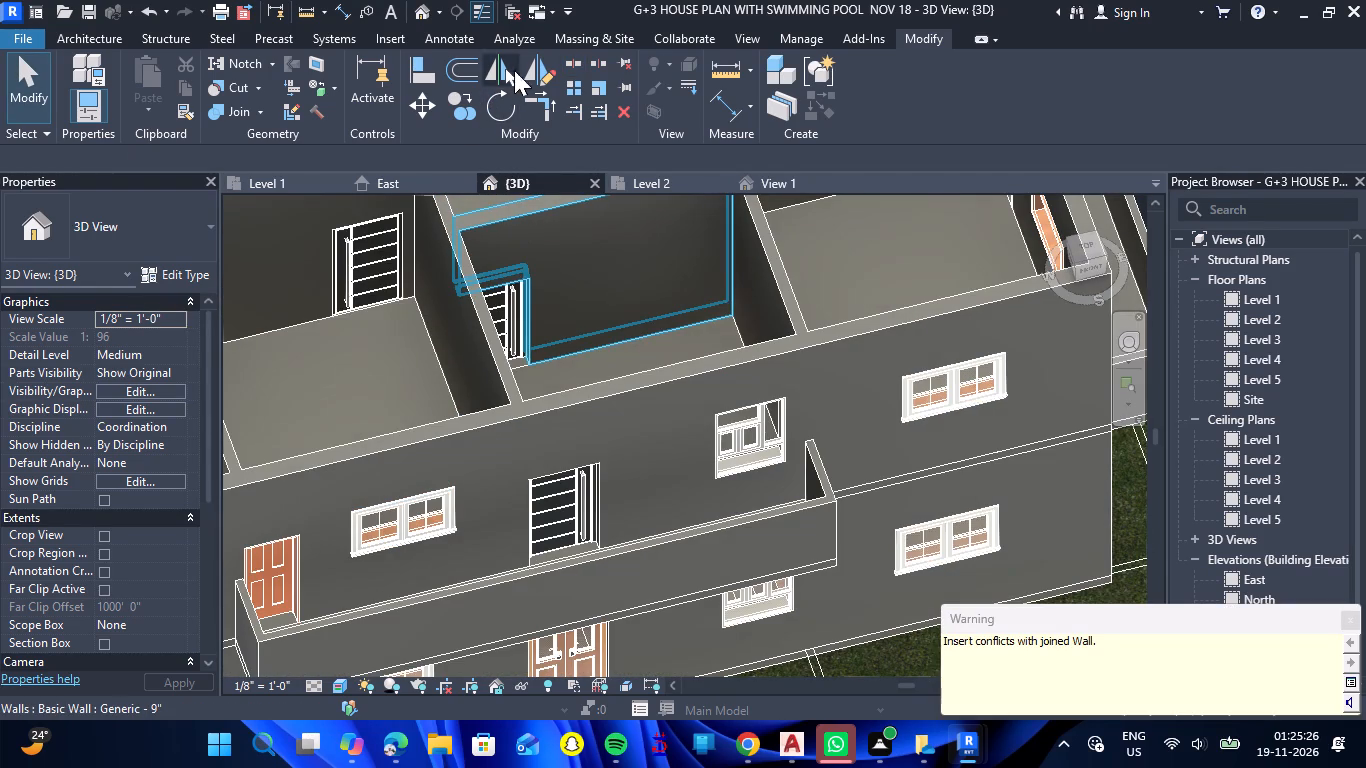
left_click(572, 66)
scroll(527, 411, "up", 6)
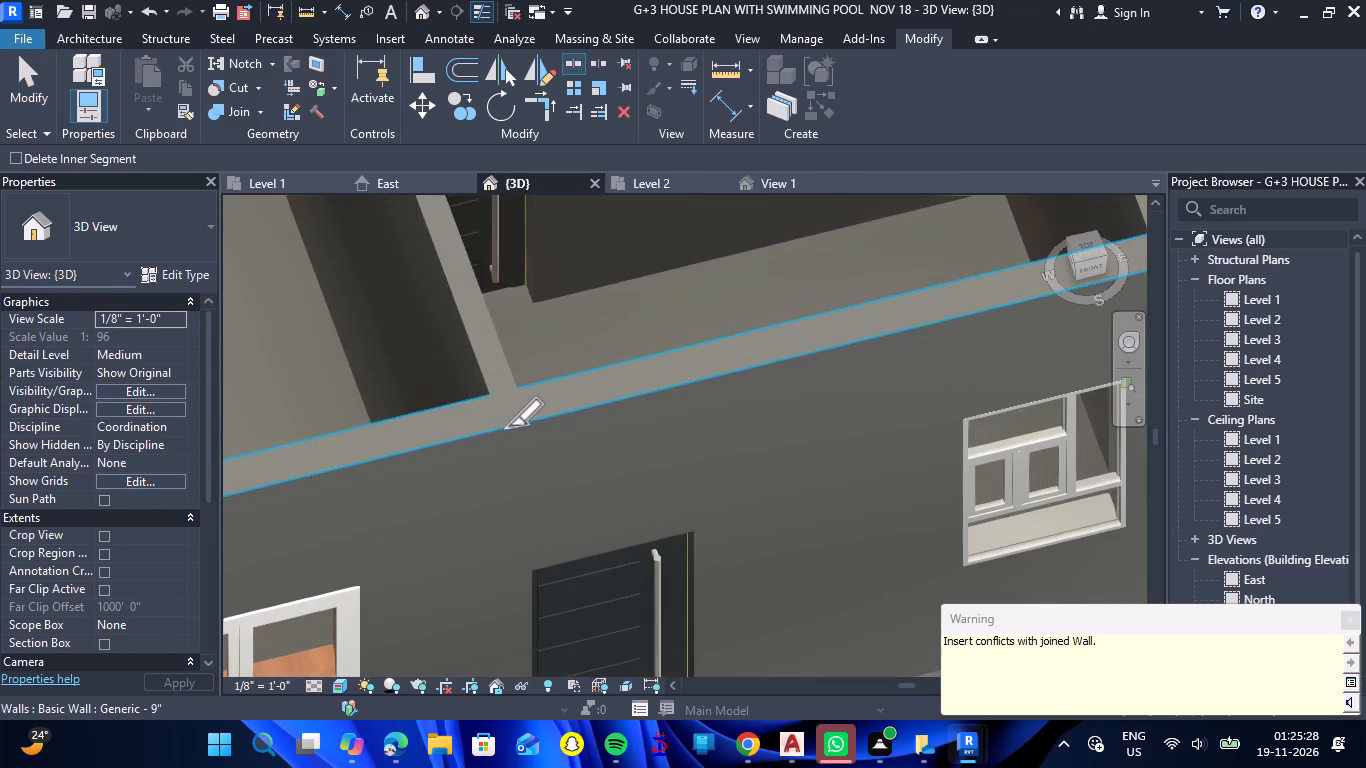
left_click(520, 420)
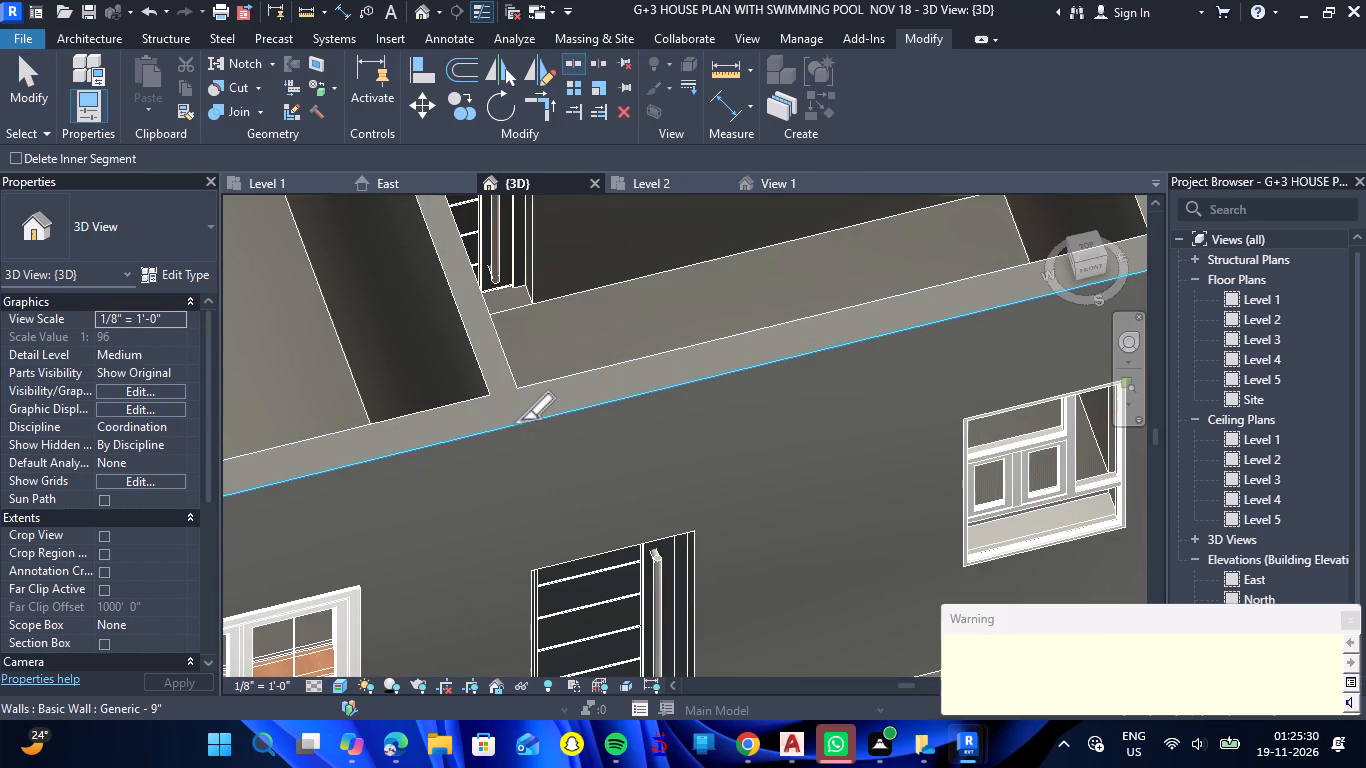
key("Escape")
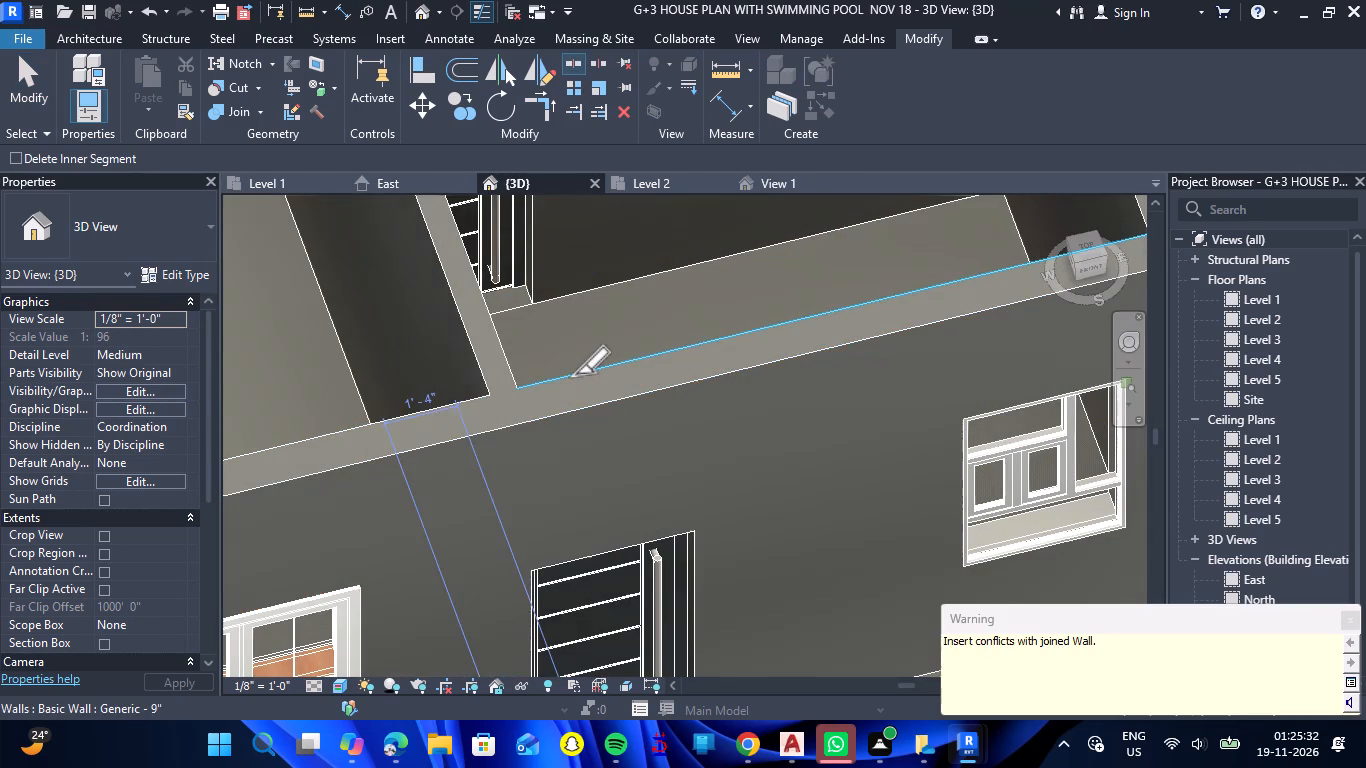
scroll(575, 374, "down", 7)
scroll(689, 380, "down", 3)
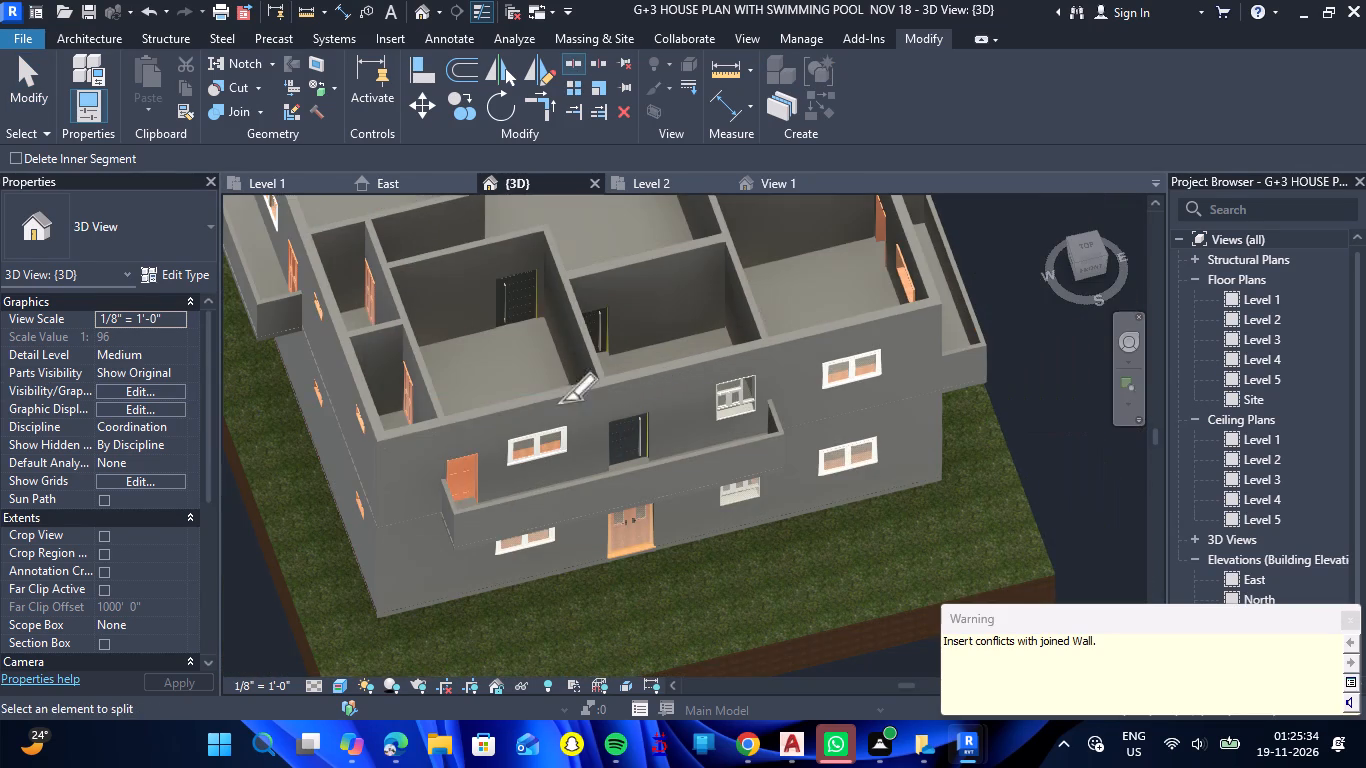
scroll(440, 446, "up", 3)
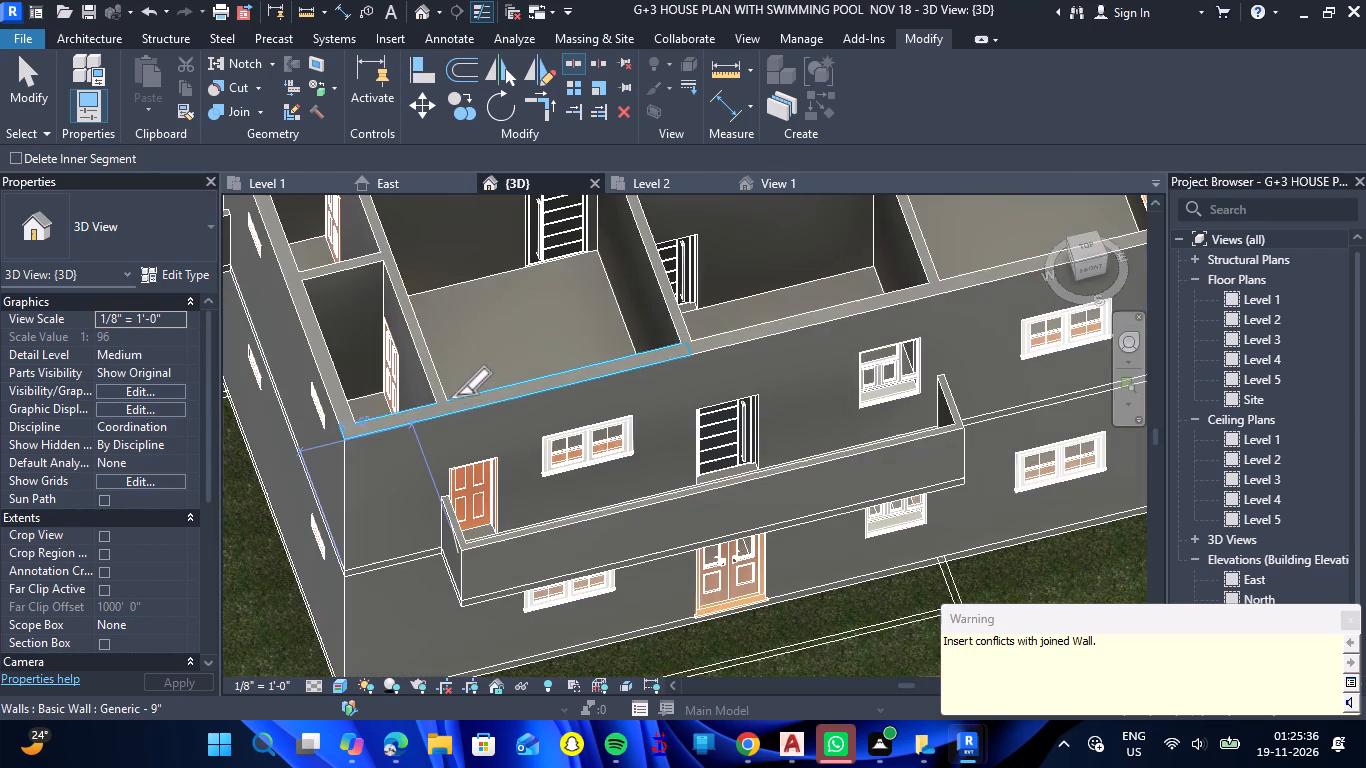
scroll(456, 394, "up", 9)
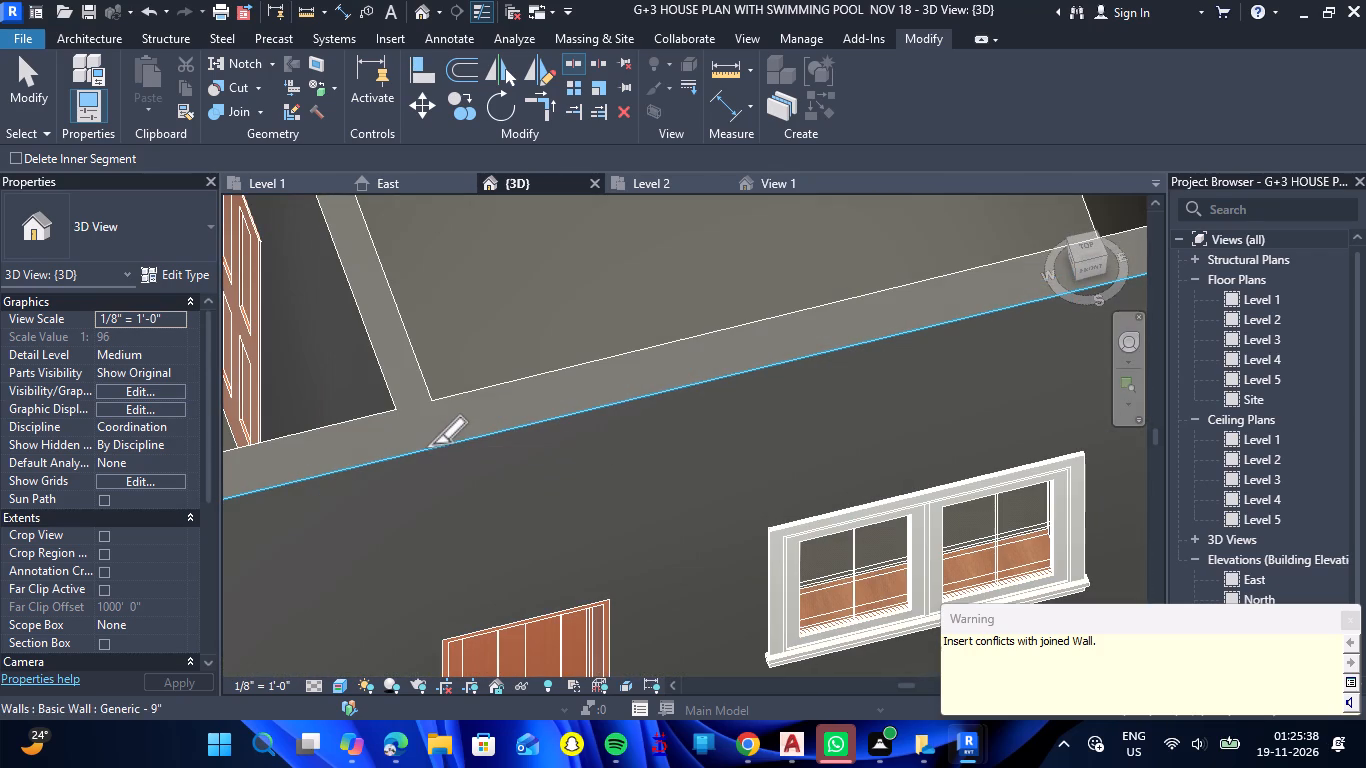
left_click(433, 446)
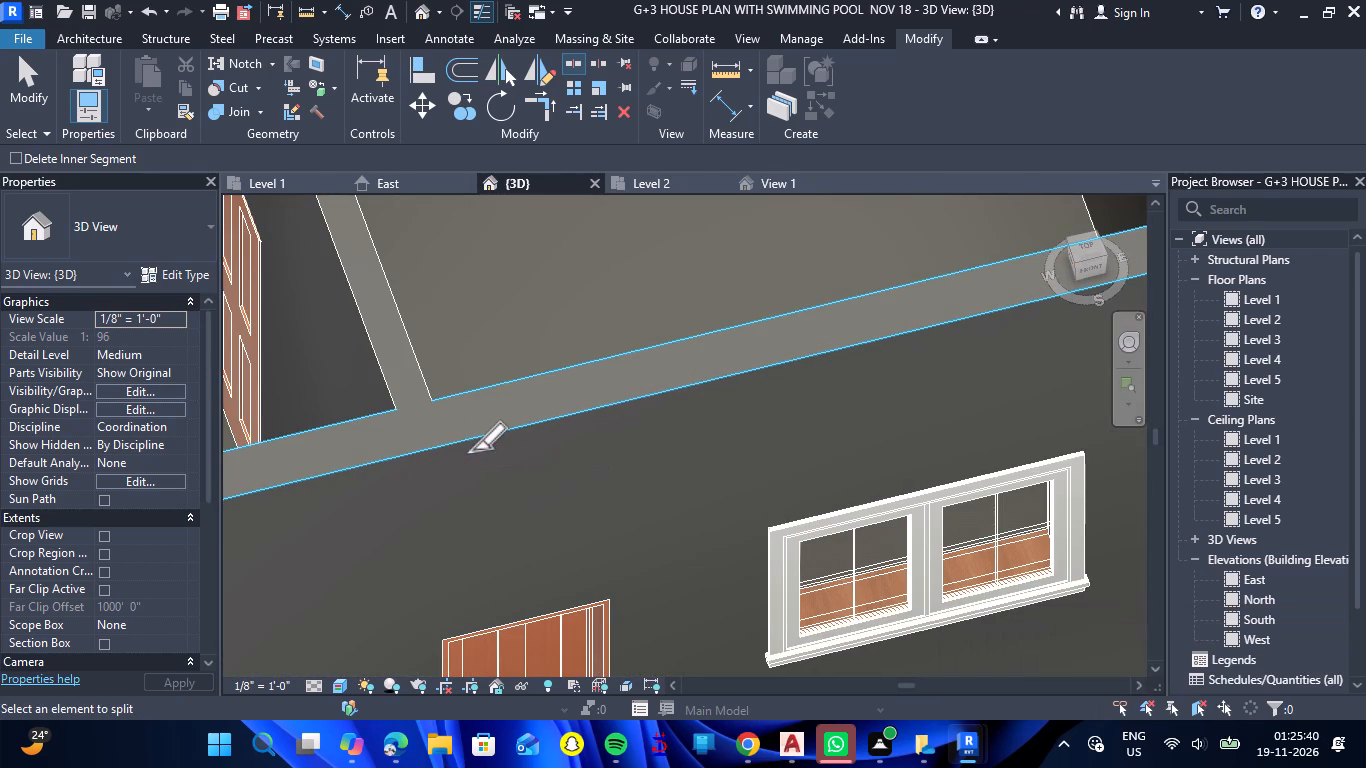
key("Escape")
Split the 6" partition beside the two small left-side rooms where the front-left room's rear wall meets it.
scroll(511, 389, "down", 9)
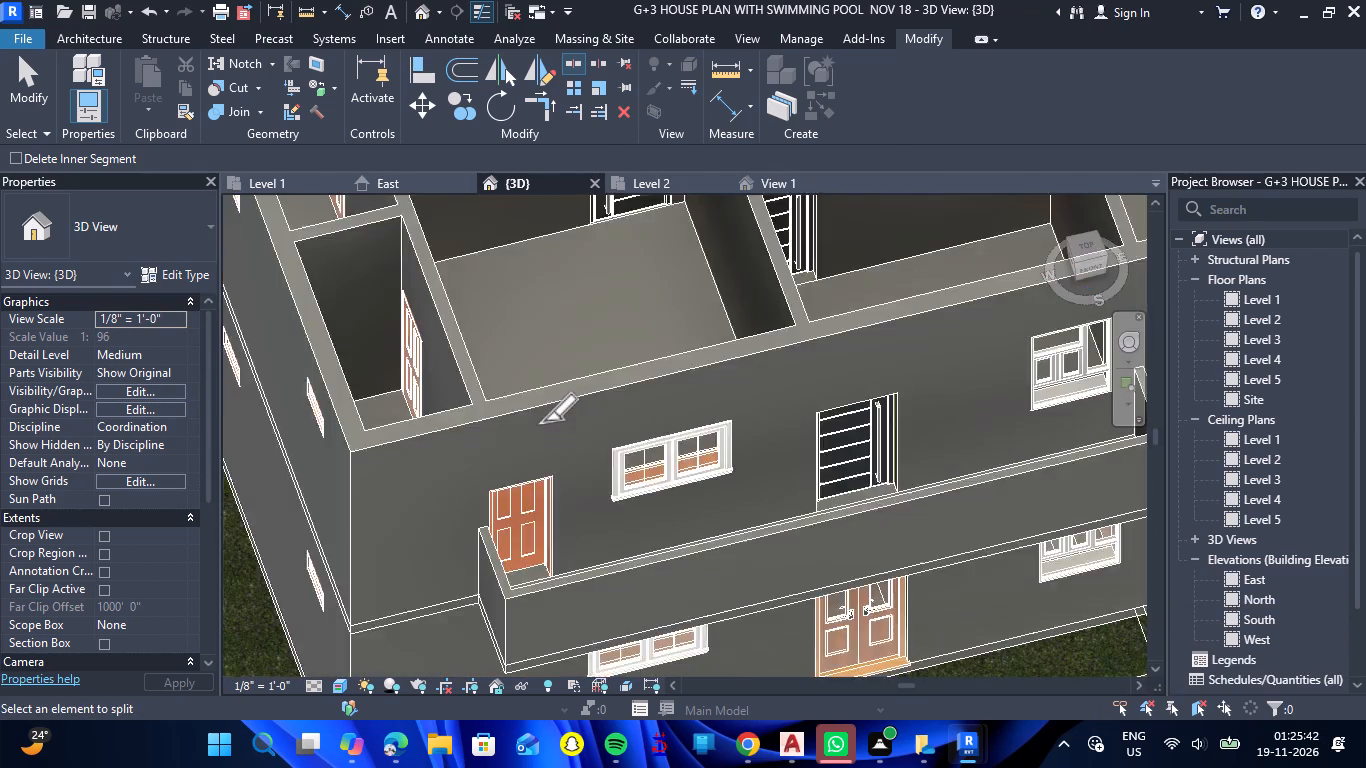
scroll(543, 421, "down", 4)
scroll(465, 265, "up", 5)
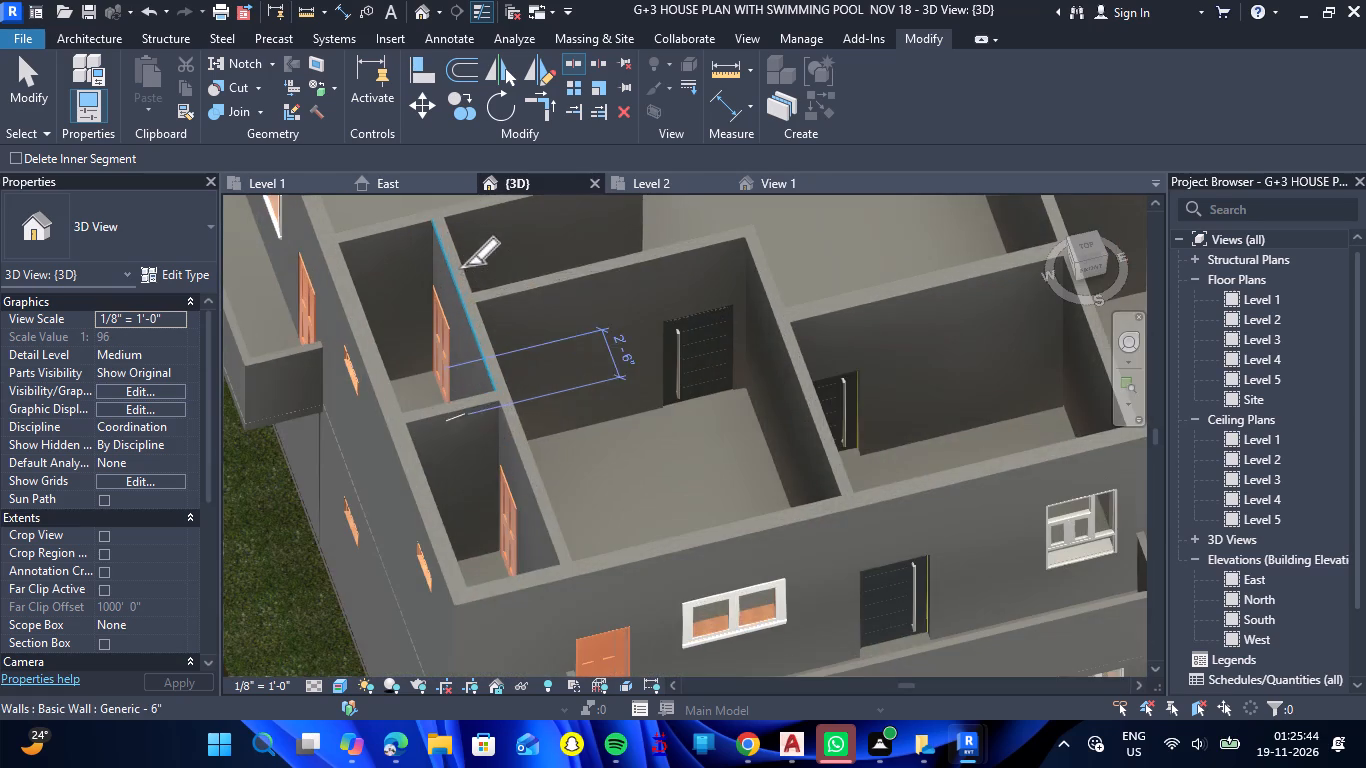
scroll(478, 285, "up", 7)
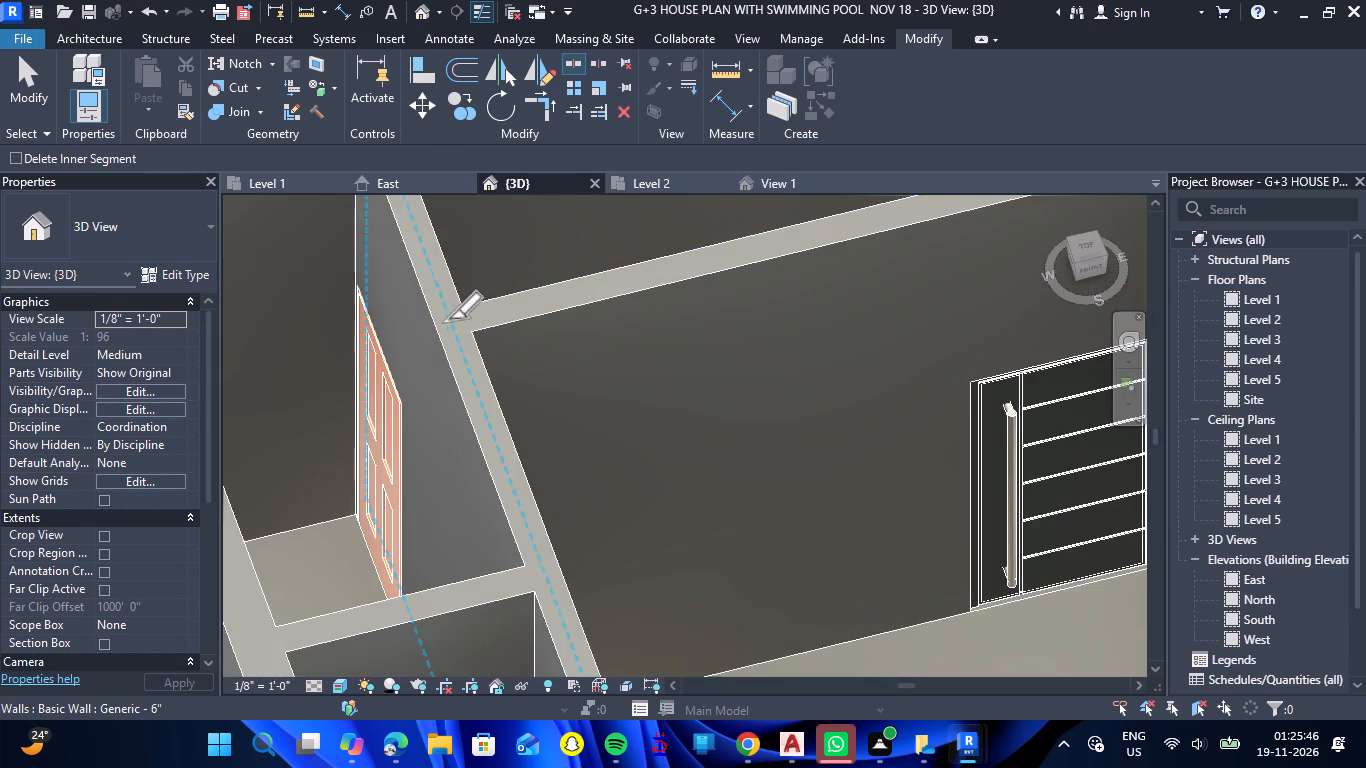
left_click(438, 329)
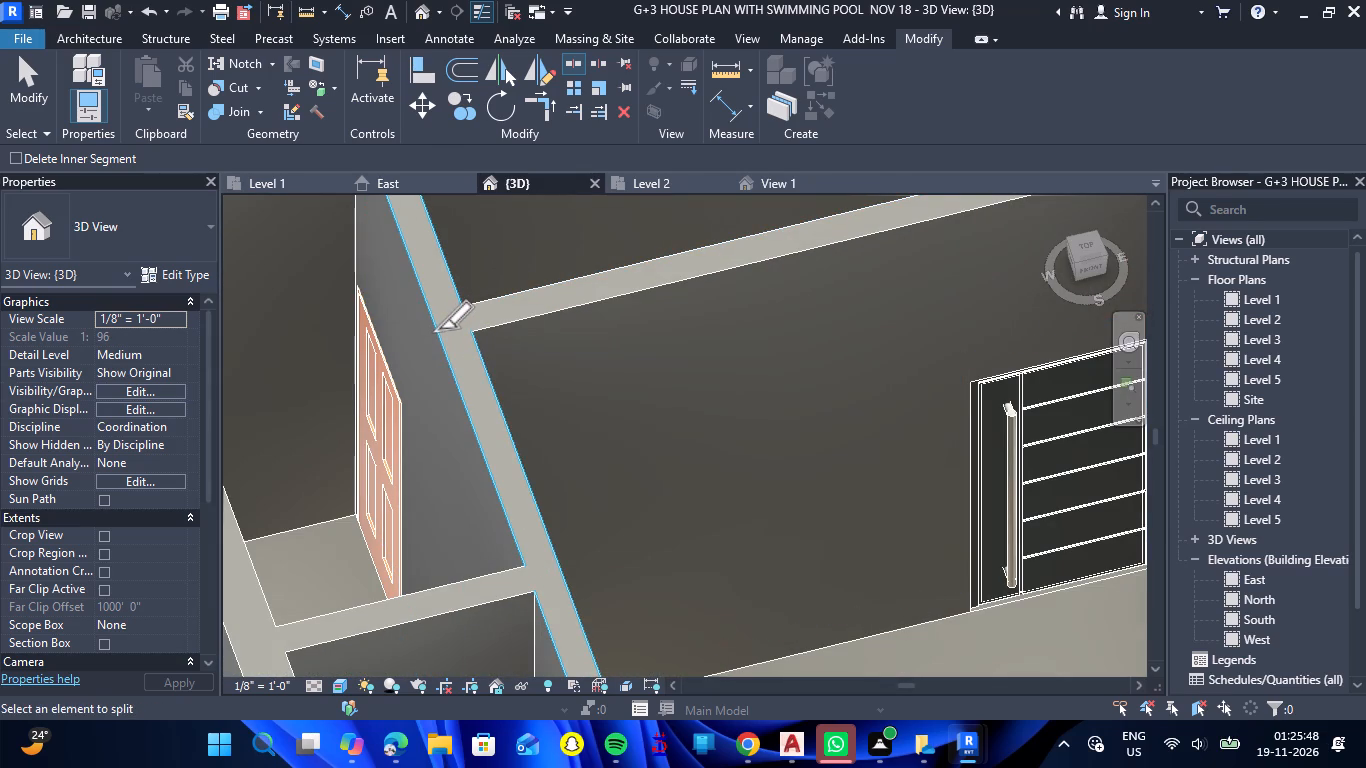
key("Escape")
Split the 6" cross partition behind the small left-side rooms where those rooms' inner side partition meets it.
scroll(610, 382, "down", 6)
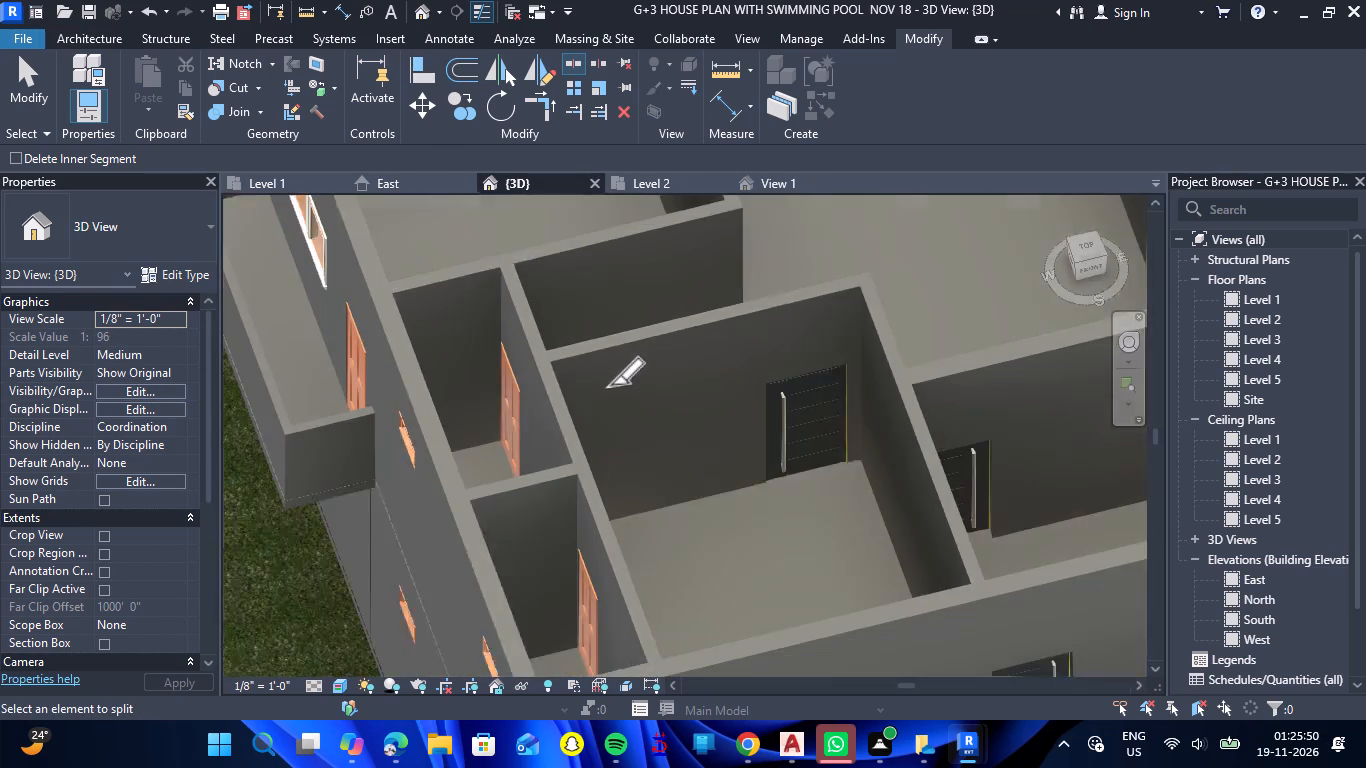
scroll(610, 385, "down", 1)
scroll(521, 264, "up", 1)
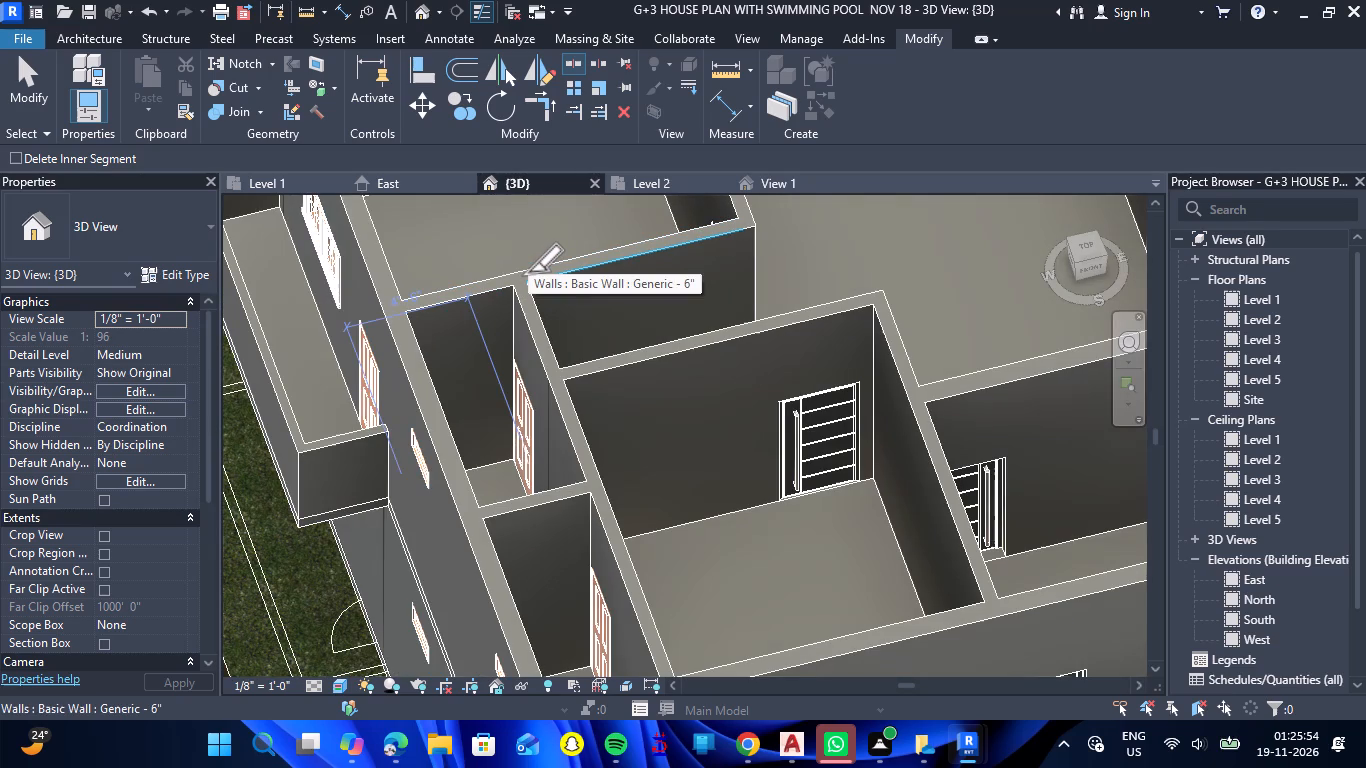
scroll(528, 272, "up", 11)
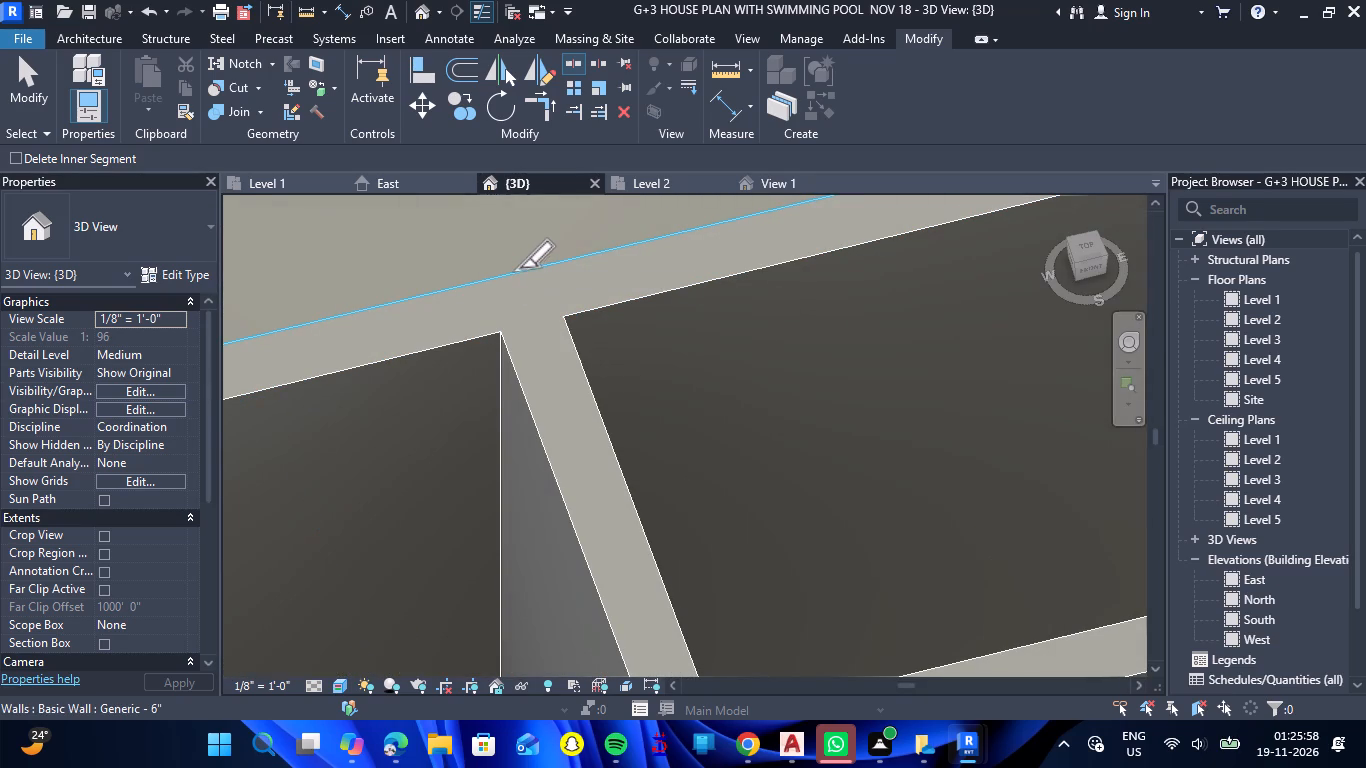
left_click(519, 270)
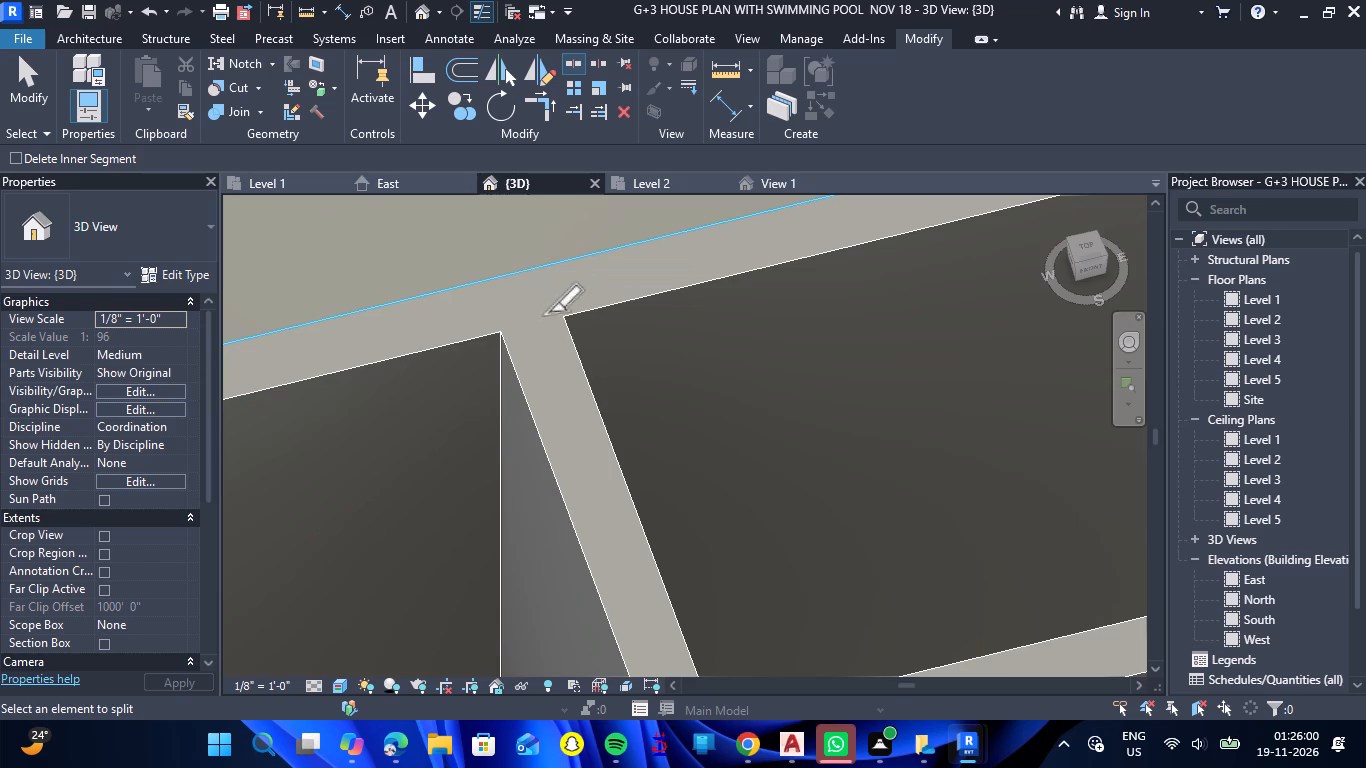
Split the 9" left-side outer wall where the cross partition between the rear-left bedroom and the small left-side rooms meets it.
key("Escape")
scroll(621, 367, "down", 10)
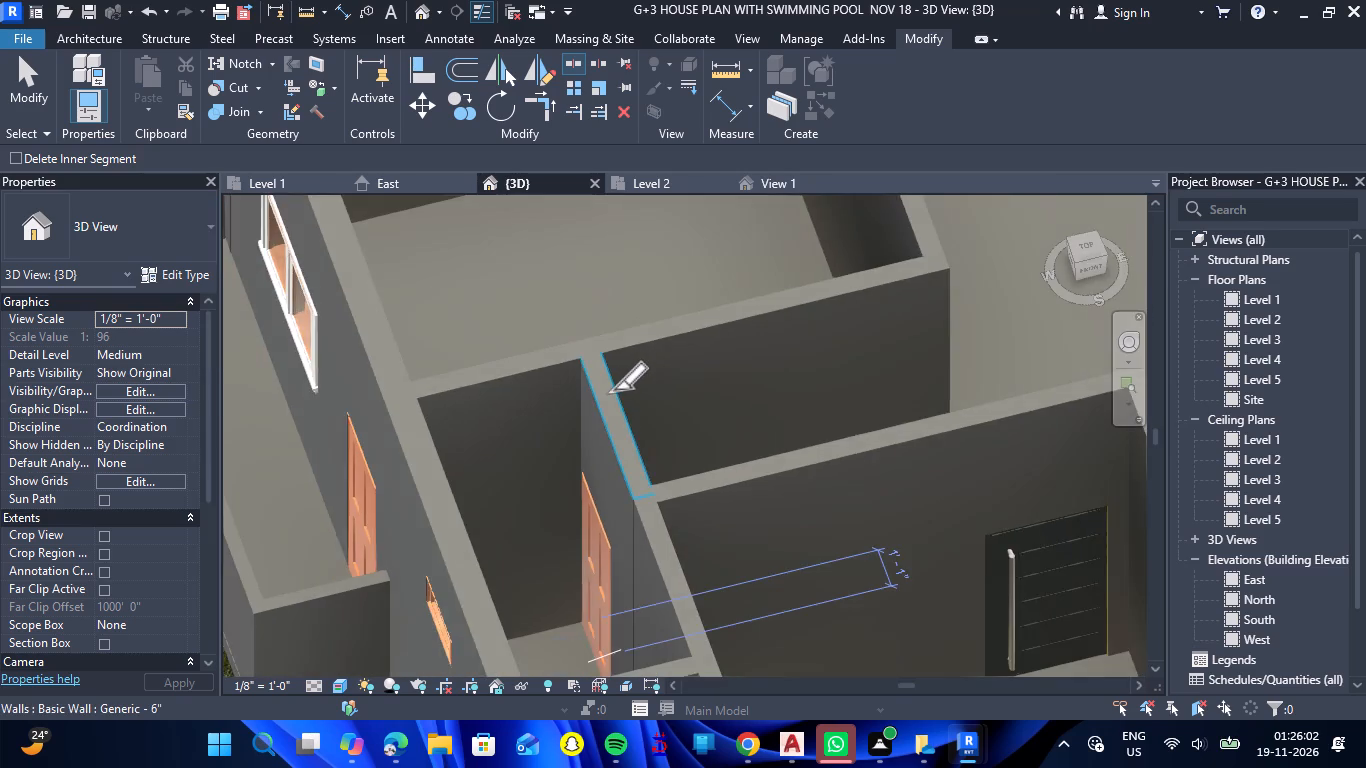
scroll(613, 390, "down", 4)
scroll(512, 397, "up", 12)
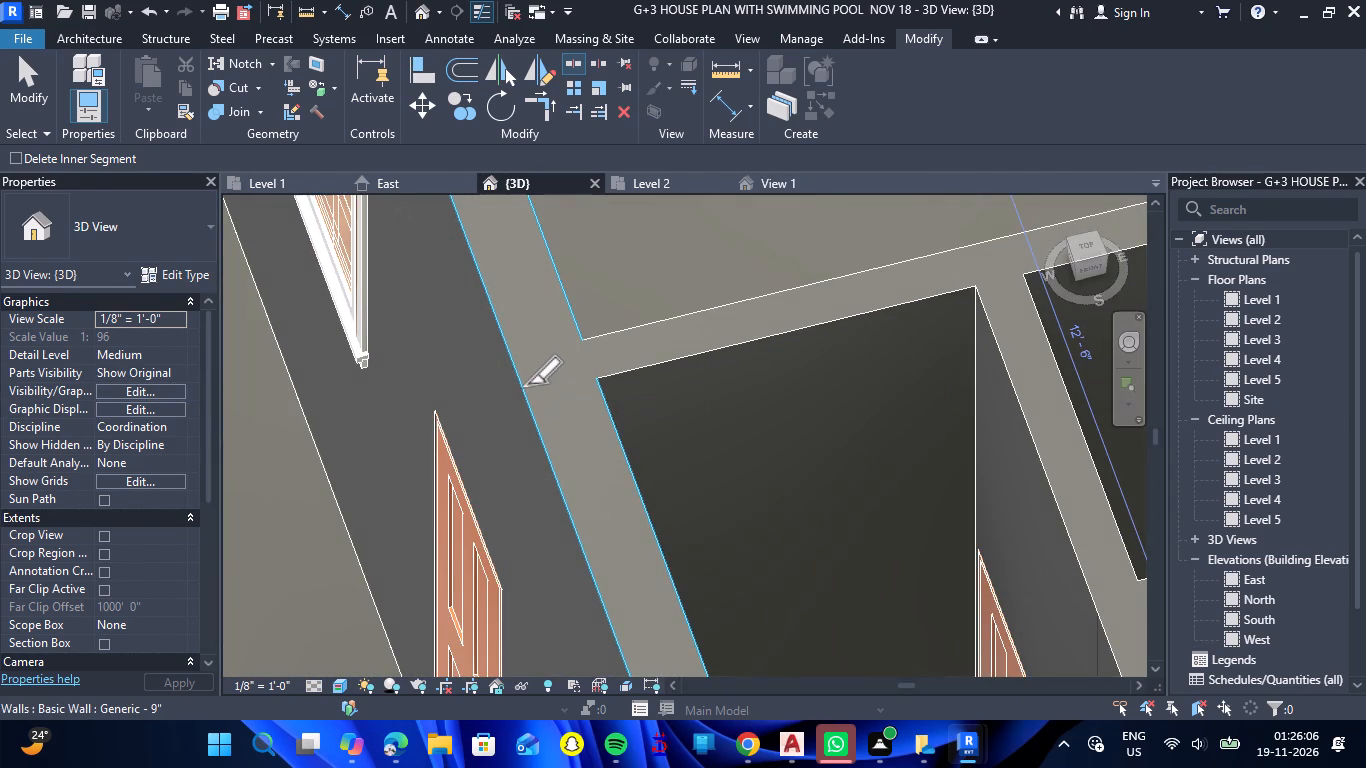
left_click(527, 384)
key("Escape")
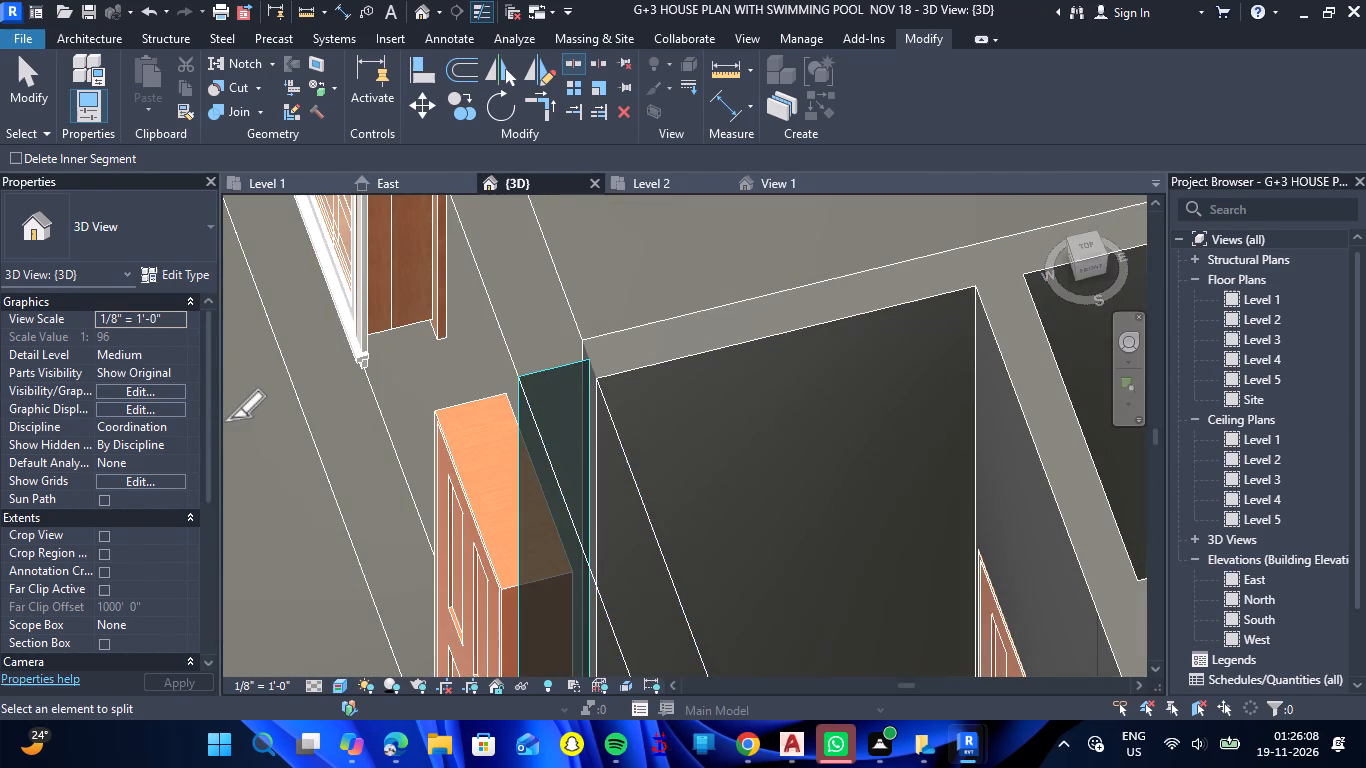
scroll(391, 425, "down", 7)
key("Escape")
scroll(441, 447, "down", 3)
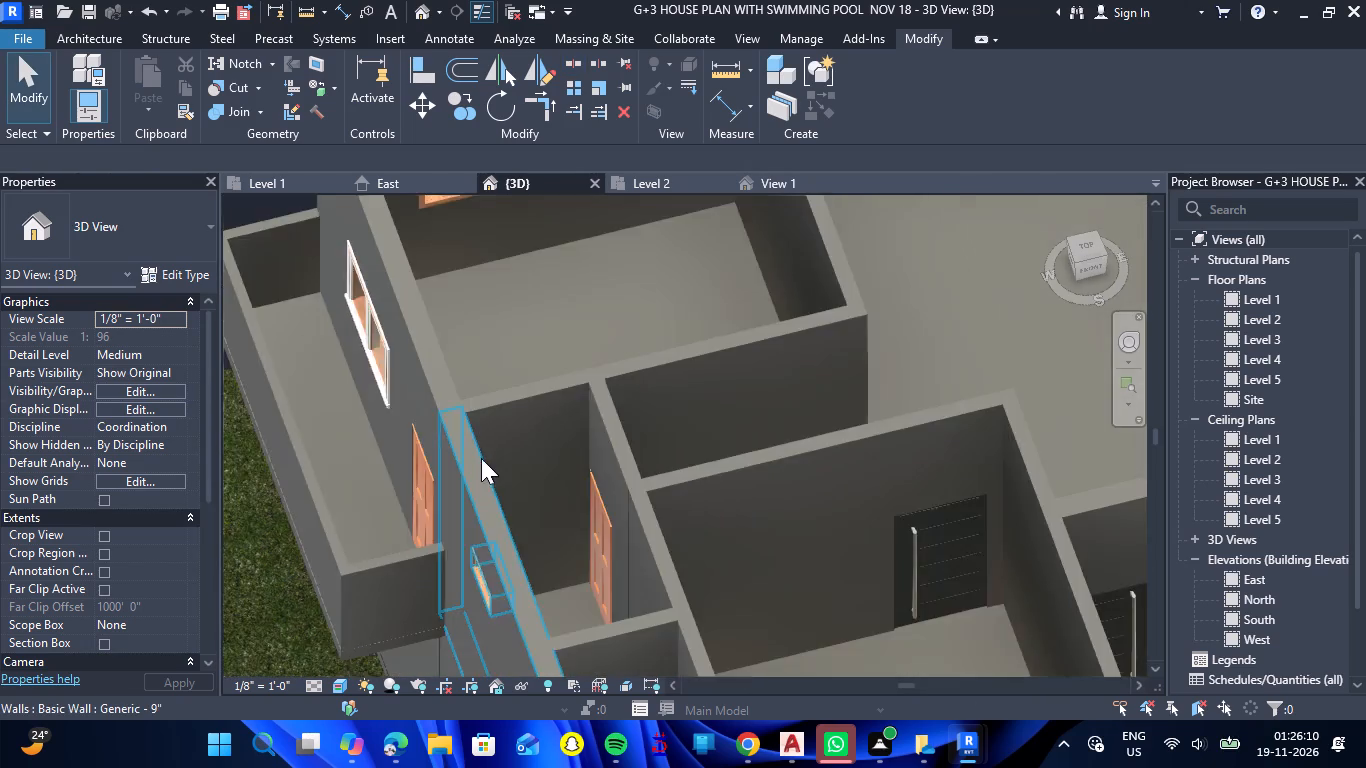
scroll(481, 458, "down", 3)
Paint the north and east inner walls of the rear-left, front-left and front-right bedrooms with the BED ROOM WALL1 material.
type("PT")
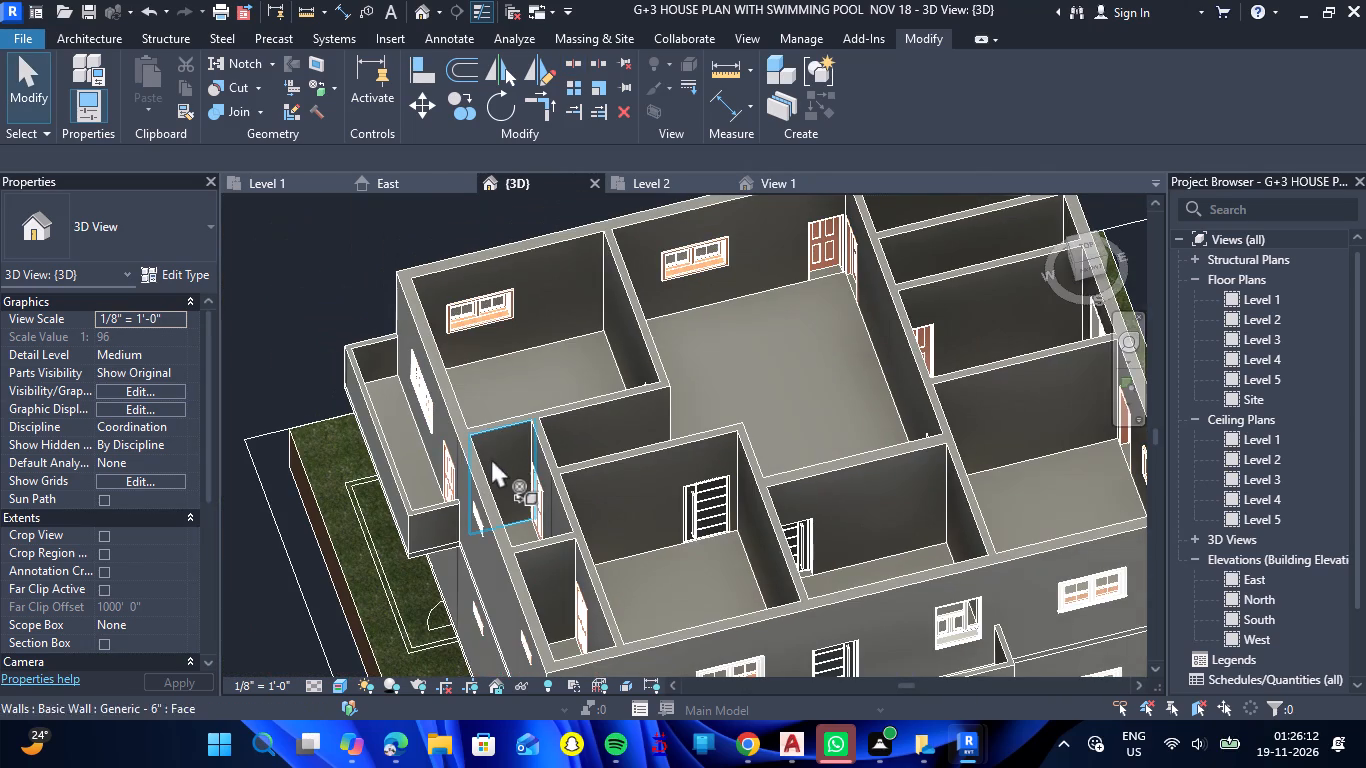
left_click(158, 561)
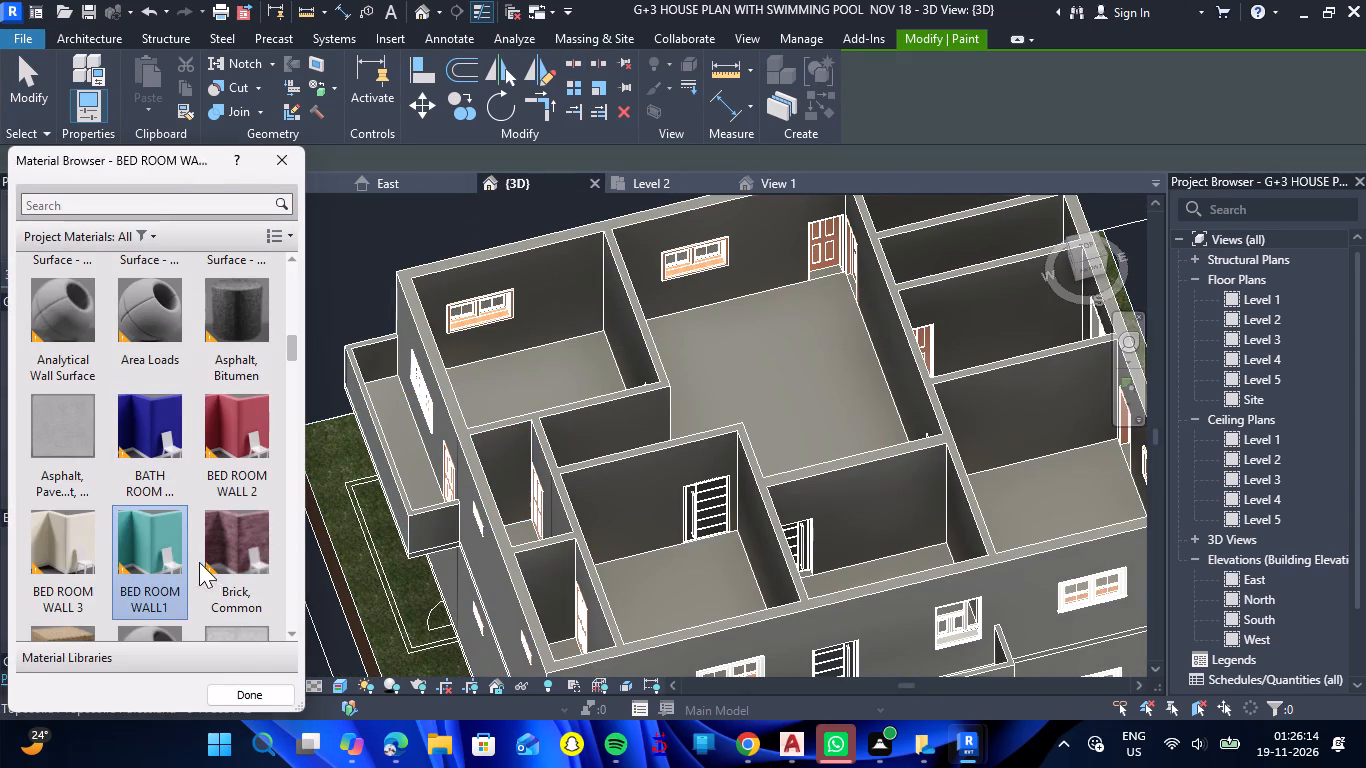
left_click(556, 310)
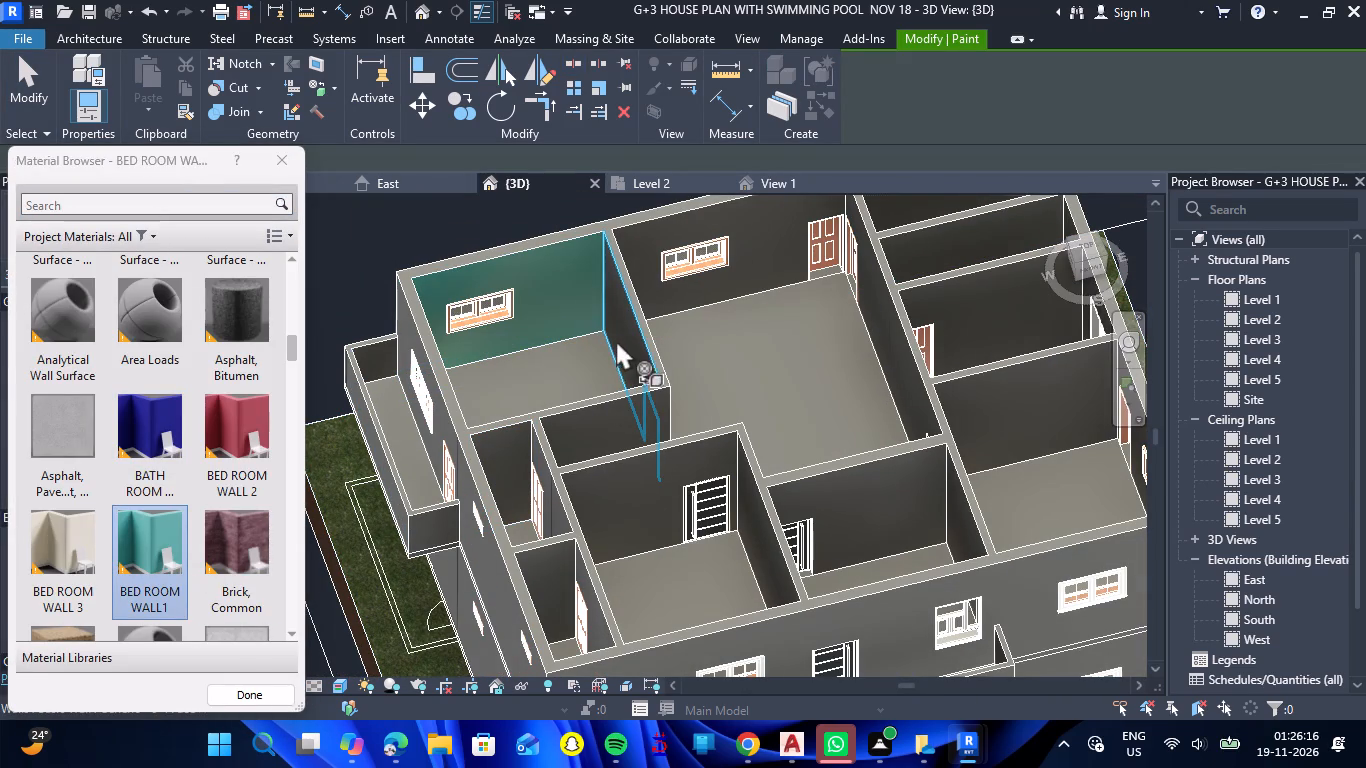
left_click(624, 335)
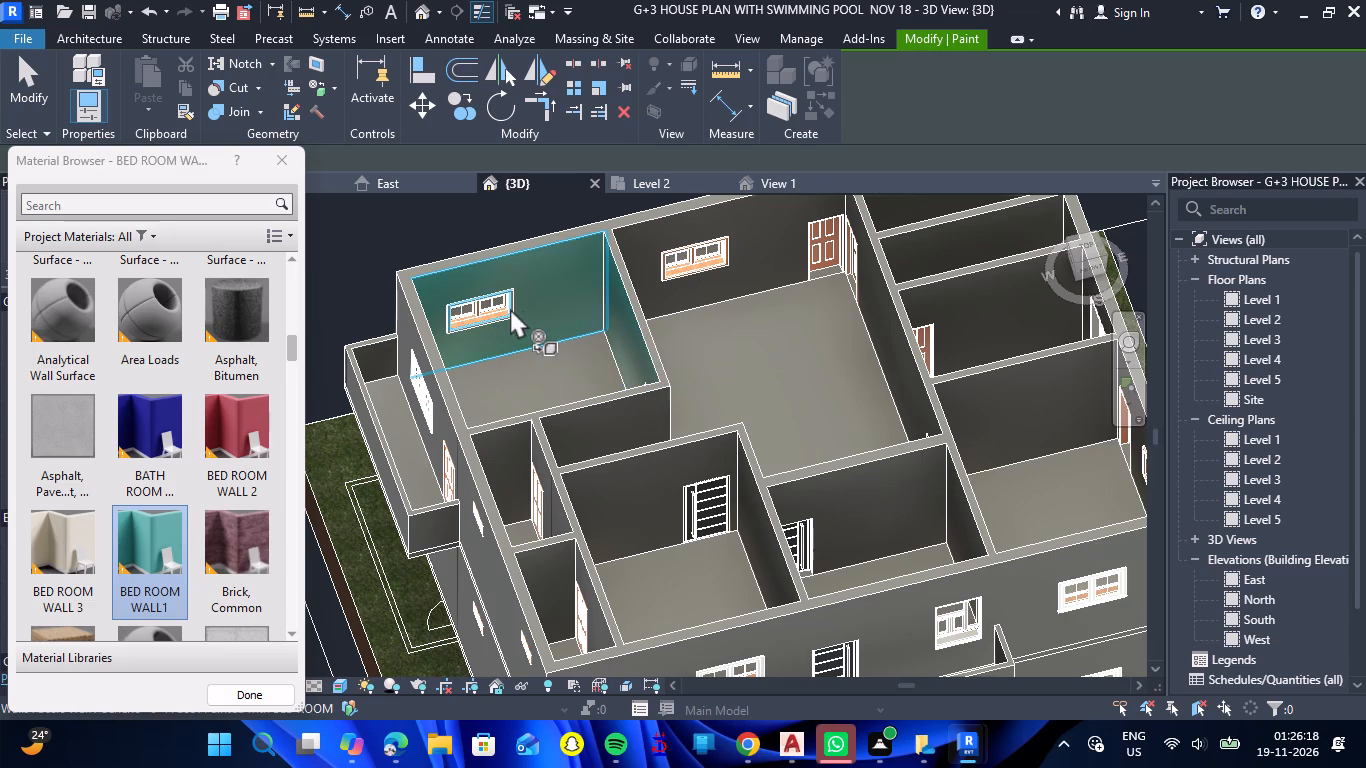
scroll(510, 308, "down", 3)
left_click(606, 420)
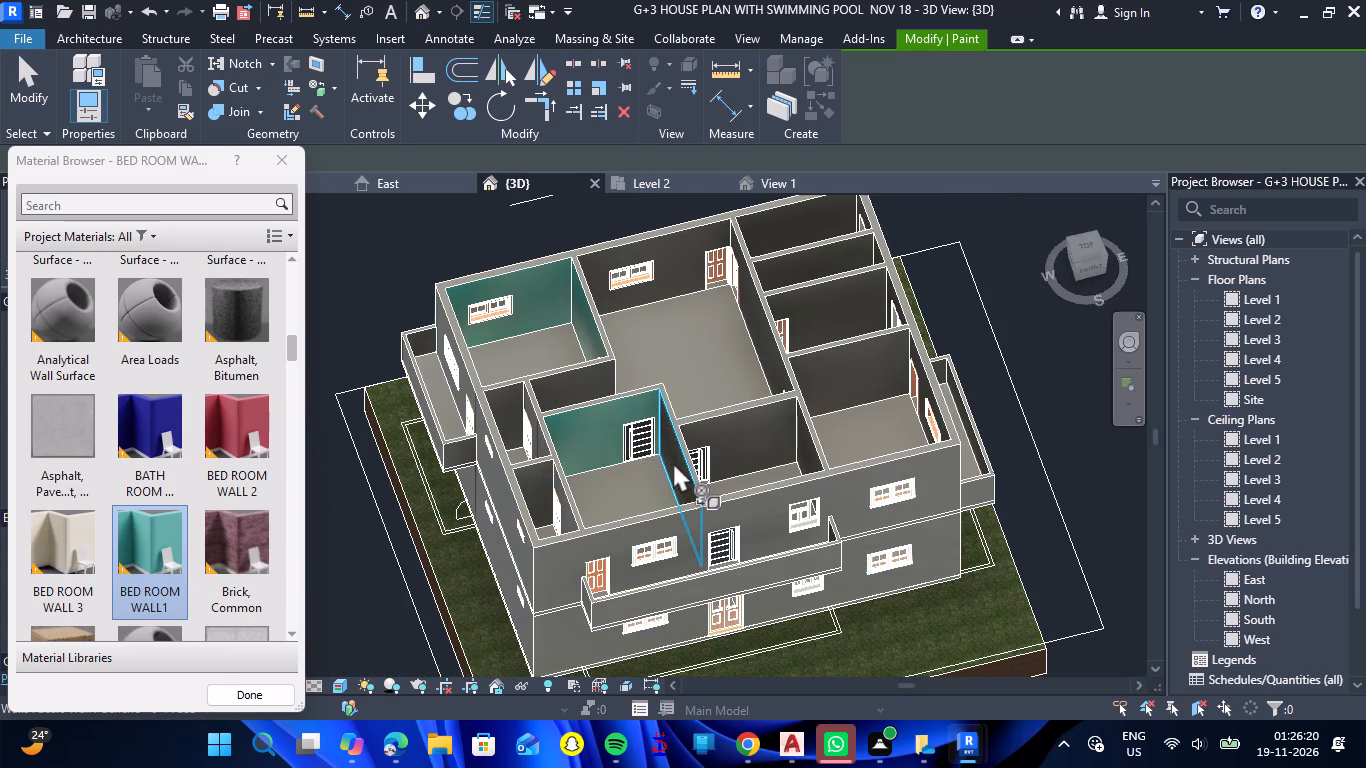
left_click(673, 462)
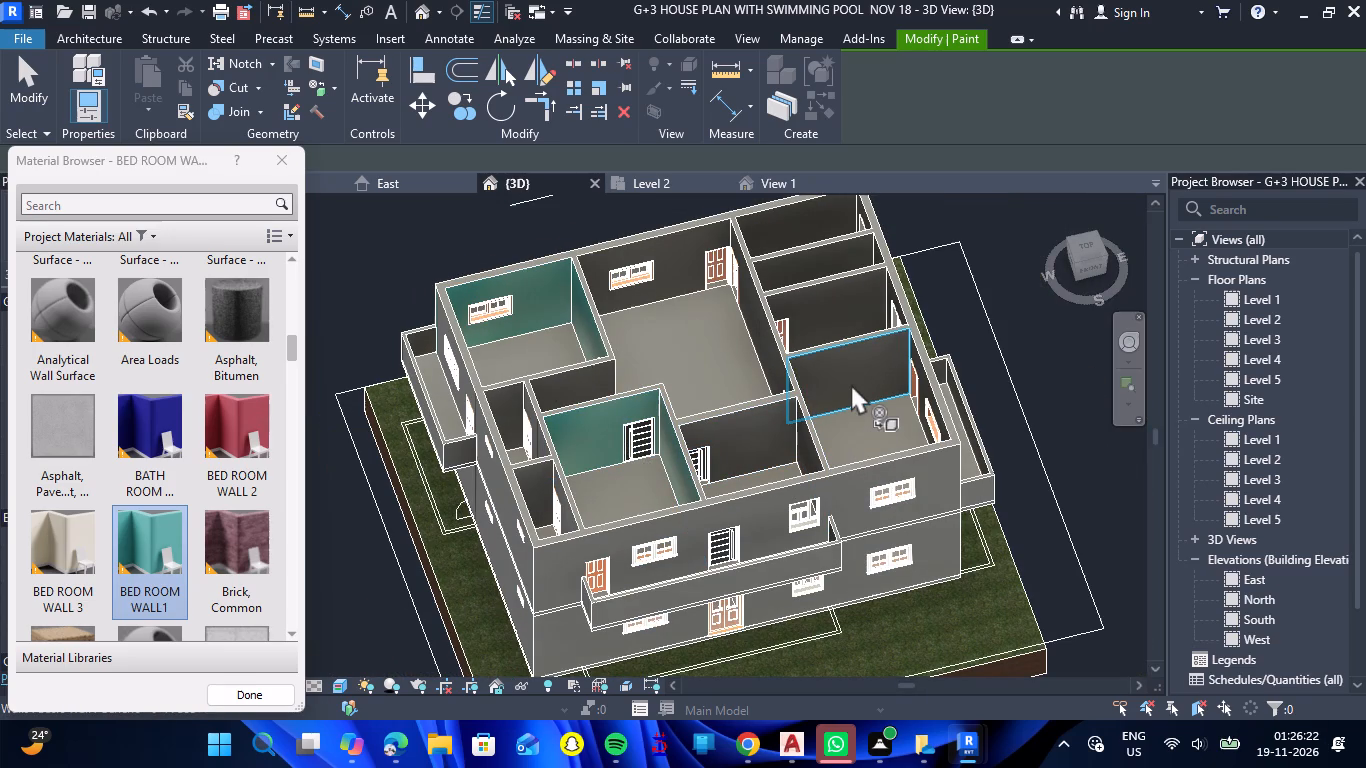
left_click(851, 384)
left_click(929, 389)
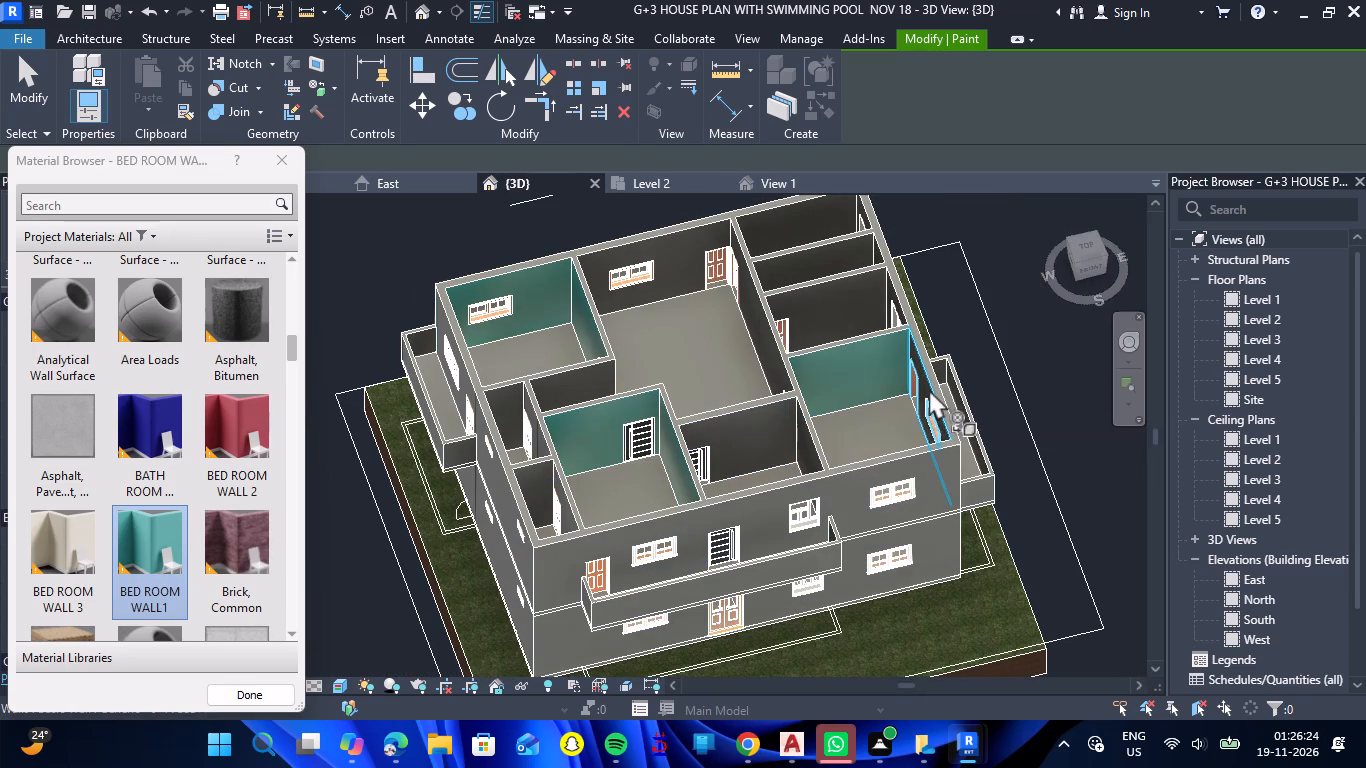
scroll(693, 351, "down", 4)
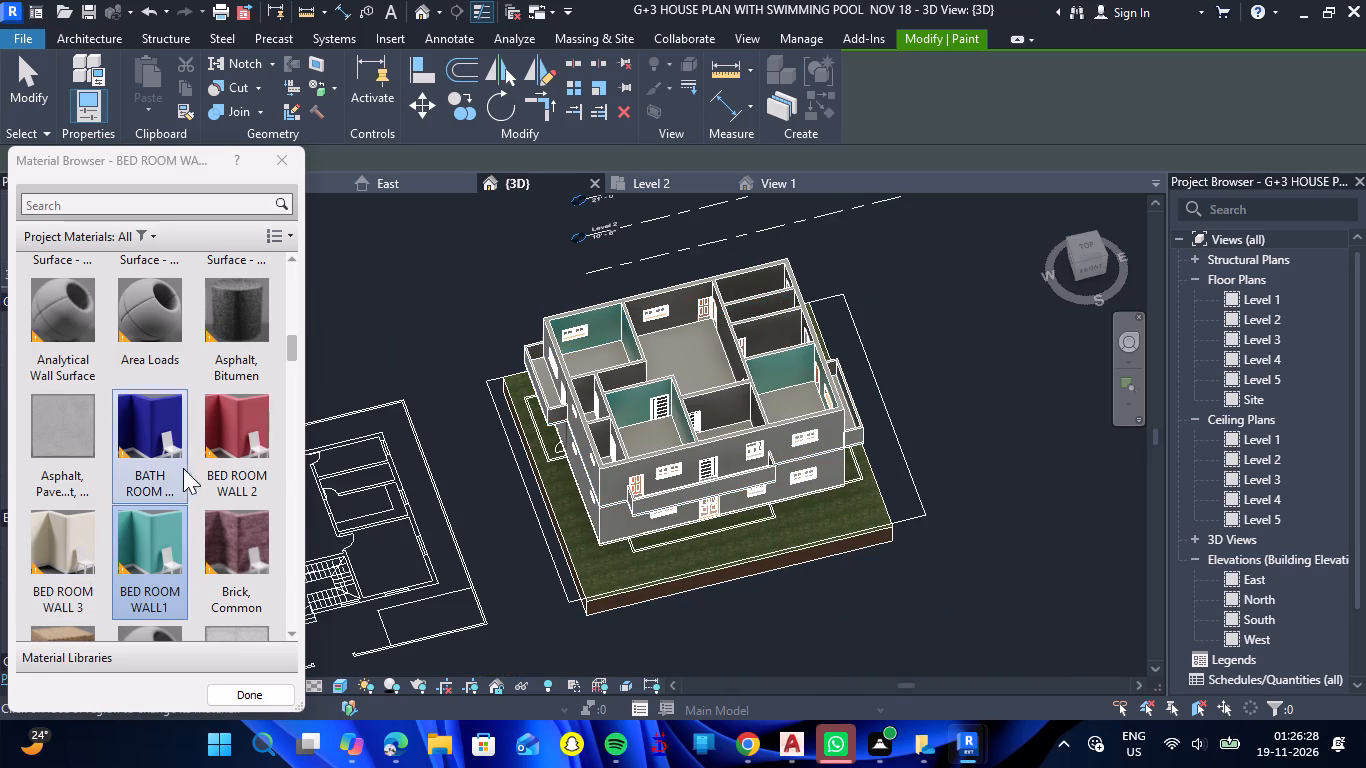
Paint the west inner walls of the rear-left, front-left and front-right bedrooms with the BED ROOM WALL 2 material.
left_click(243, 453)
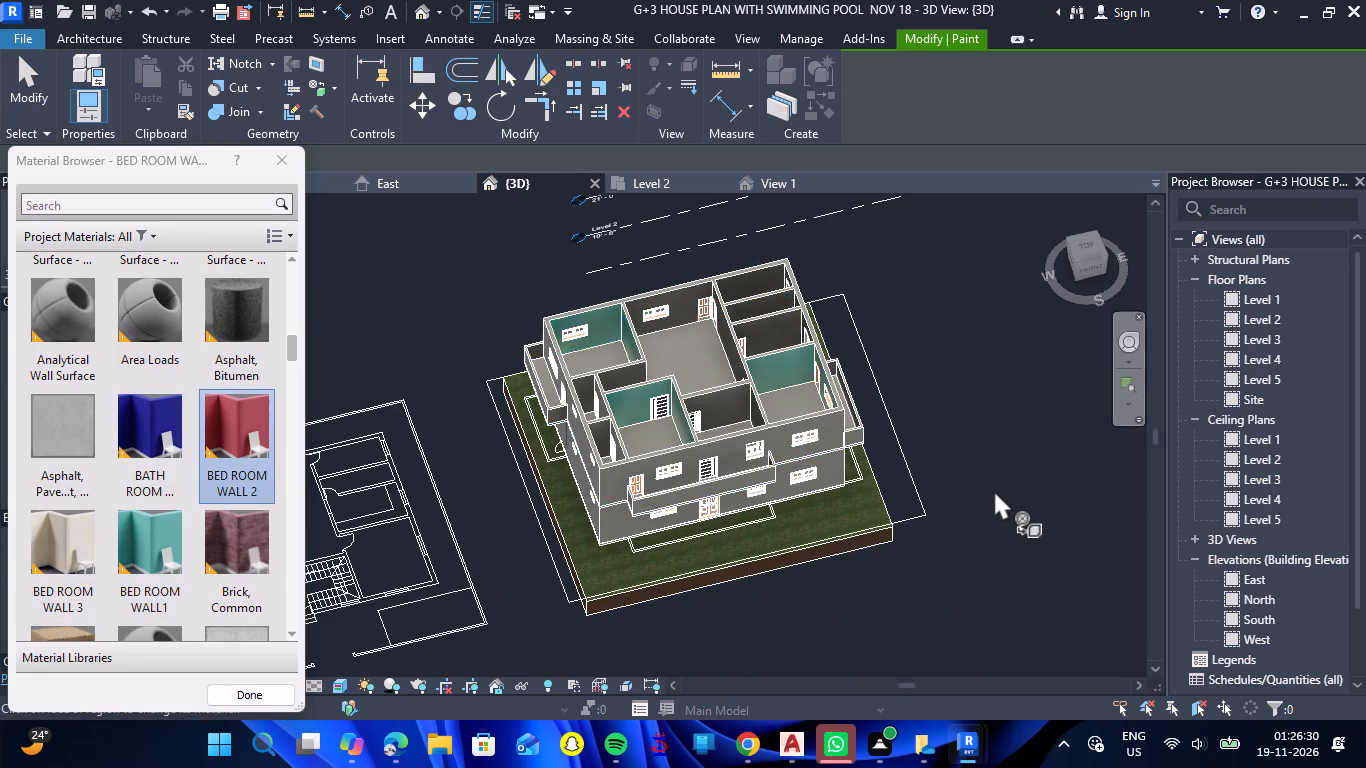
right_click_drag(994, 490, 728, 511, "shift")
left_click_drag(994, 490, 728, 511, "shift")
scroll(826, 500, "down", 6)
scroll(862, 290, "up", 9)
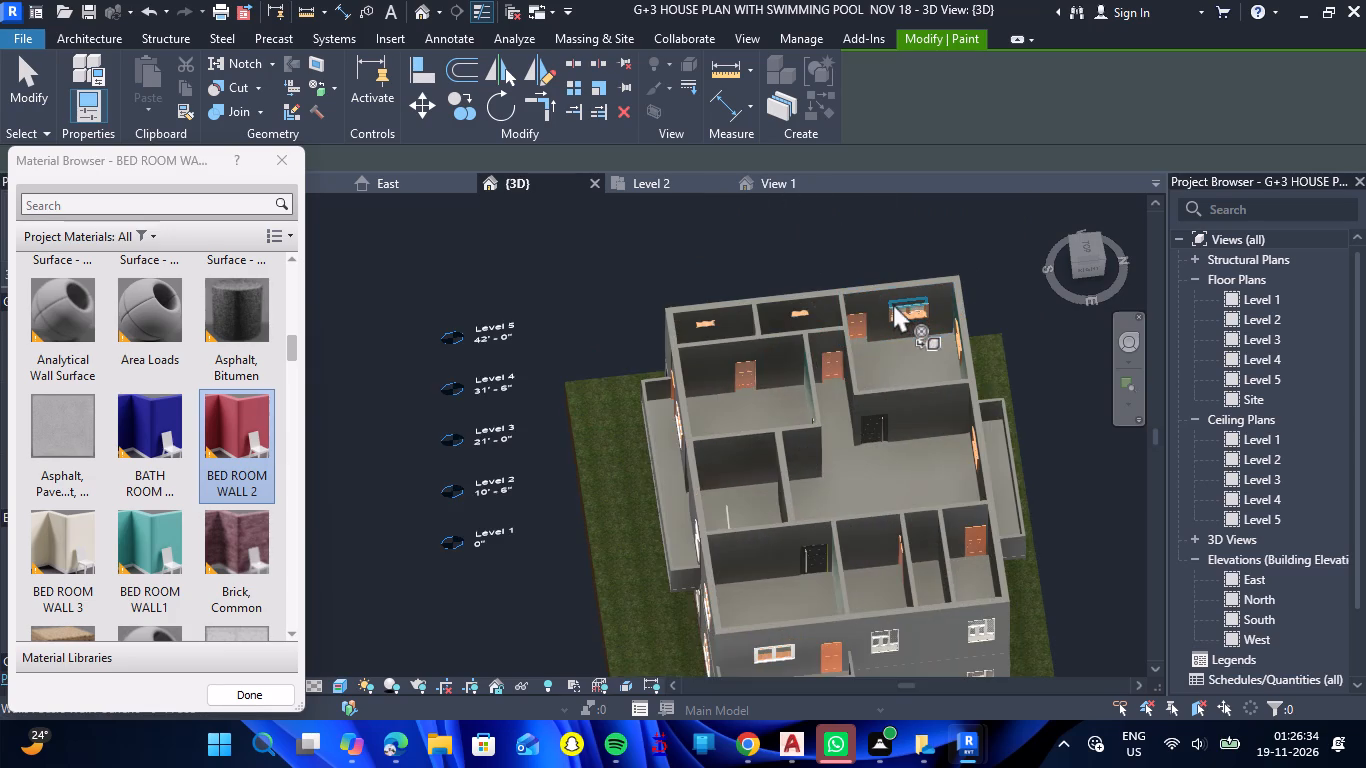
scroll(897, 302, "up", 5)
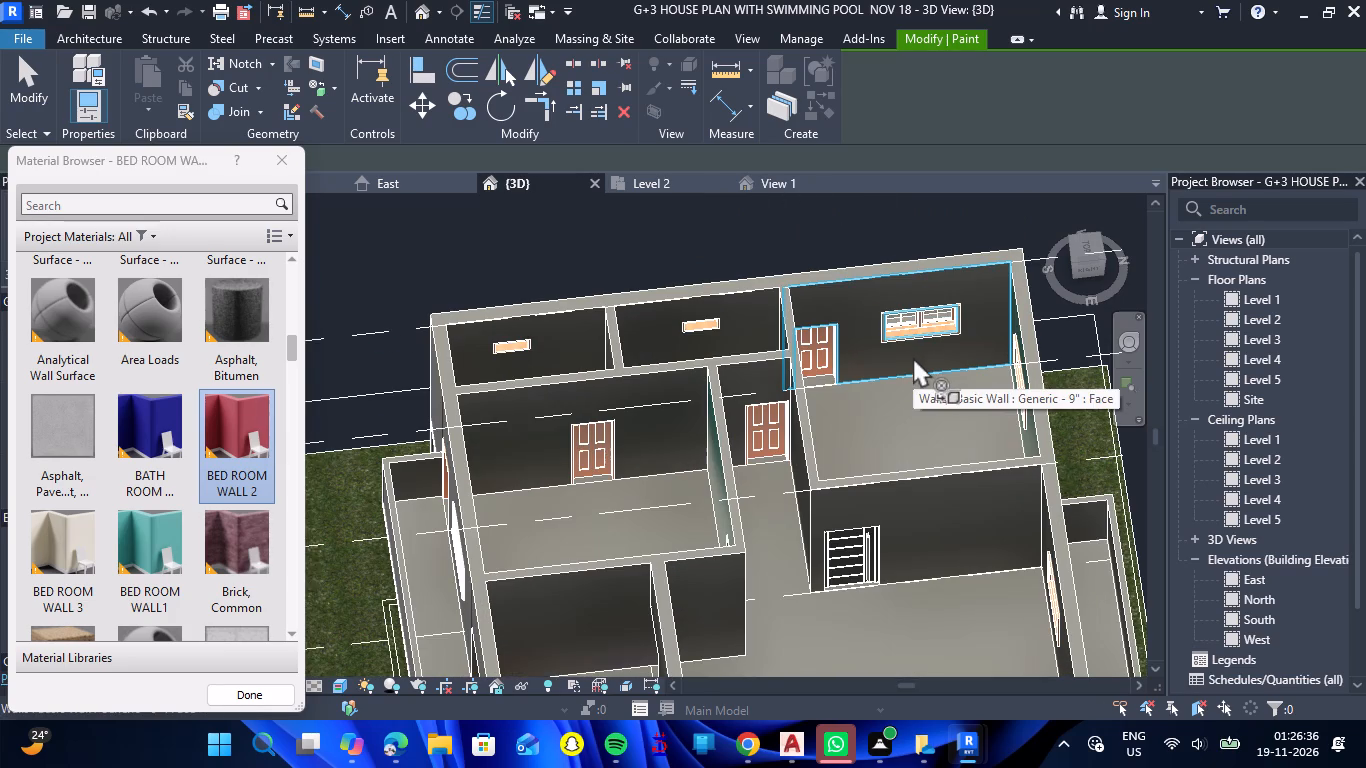
left_click(913, 357)
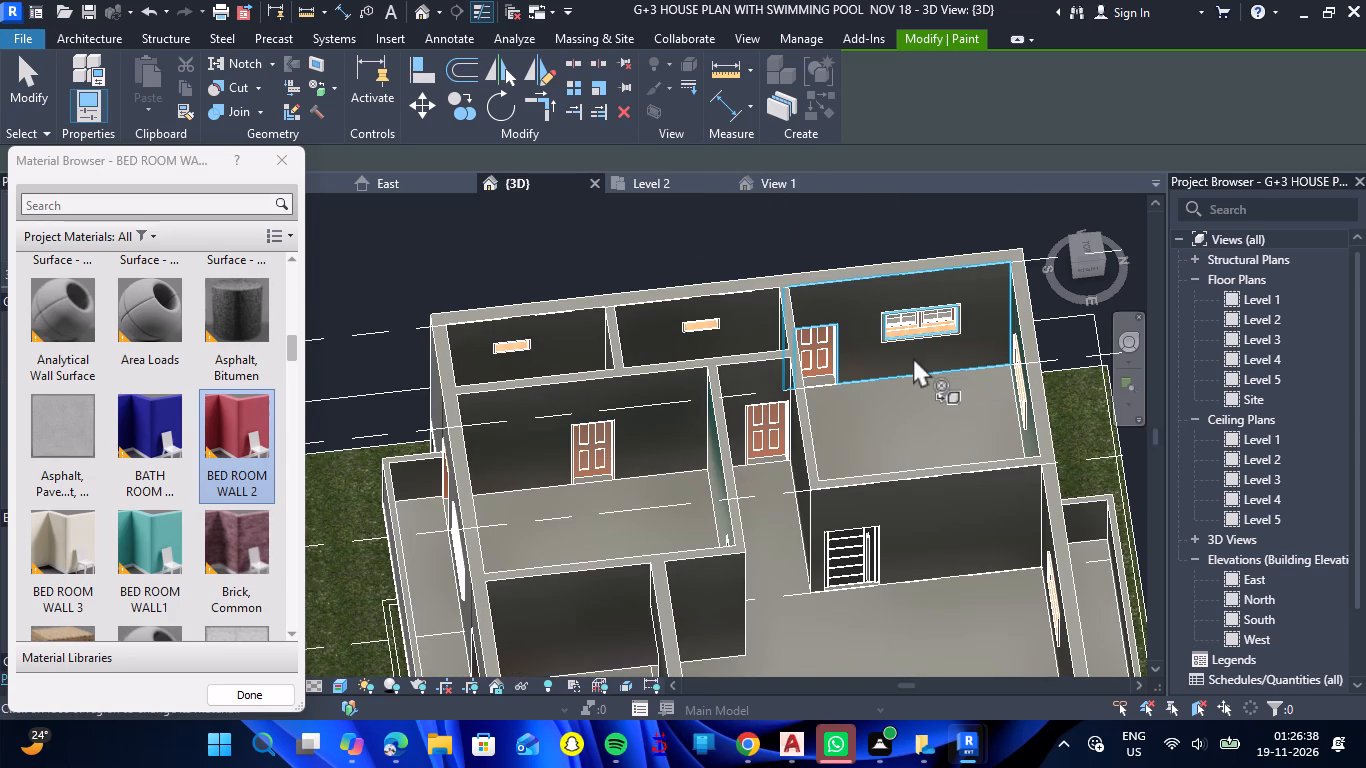
scroll(615, 356, "down", 3)
left_click(558, 393)
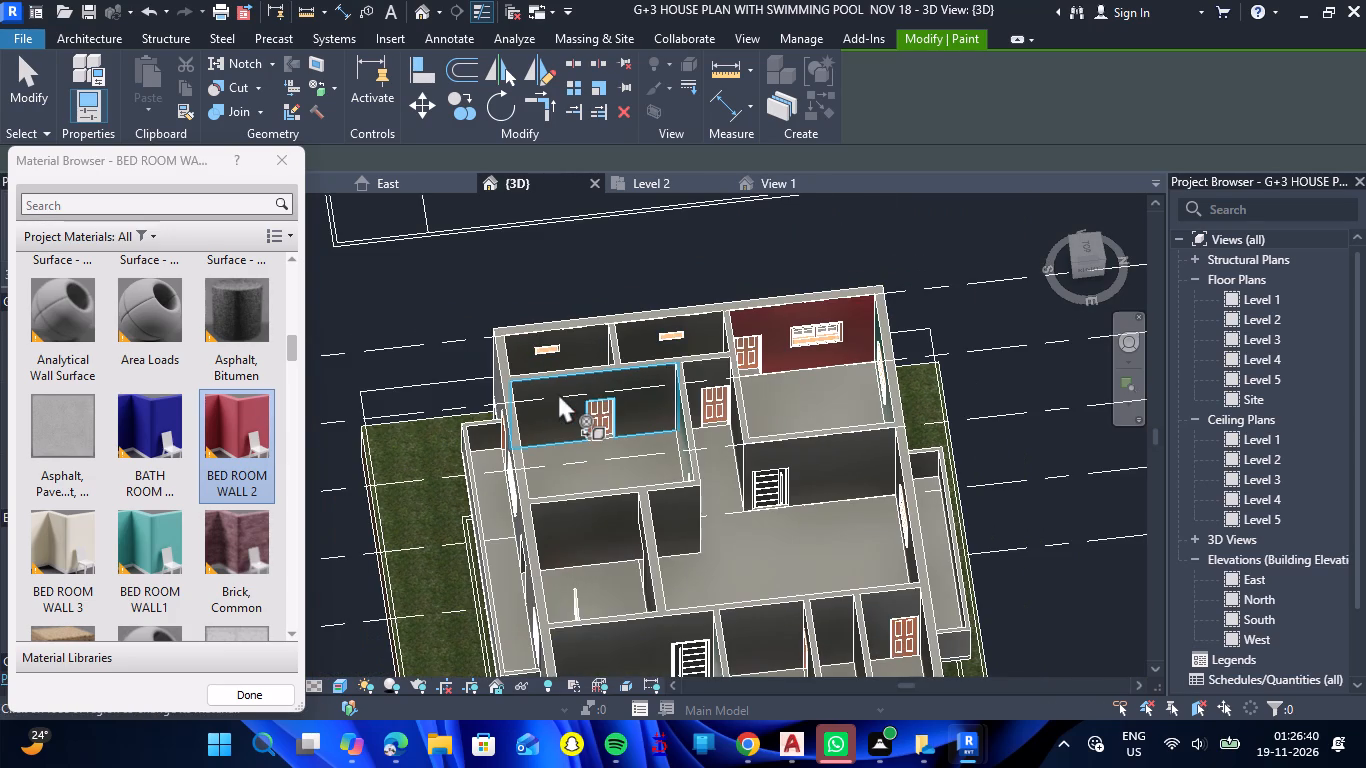
scroll(586, 373, "down", 4)
scroll(642, 581, "up", 6)
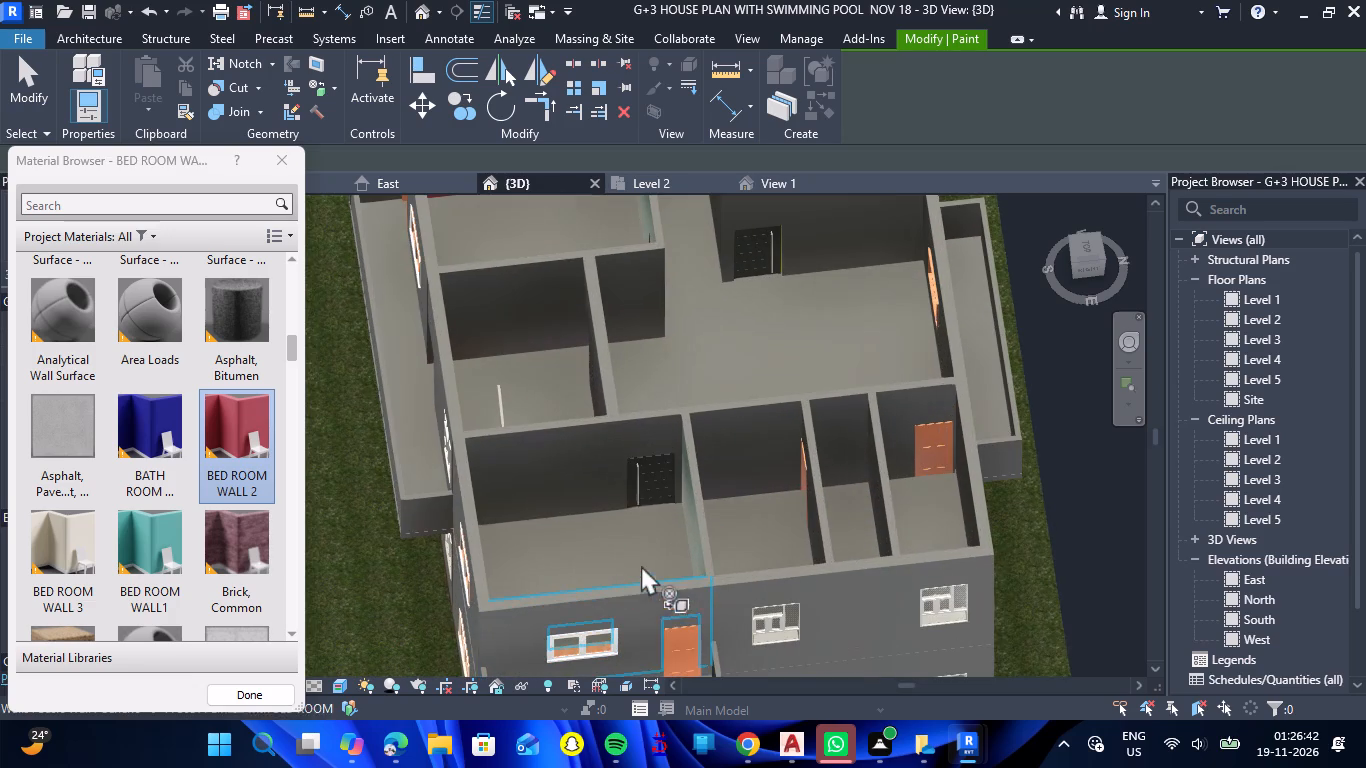
left_click(572, 476)
scroll(572, 476, "down", 5)
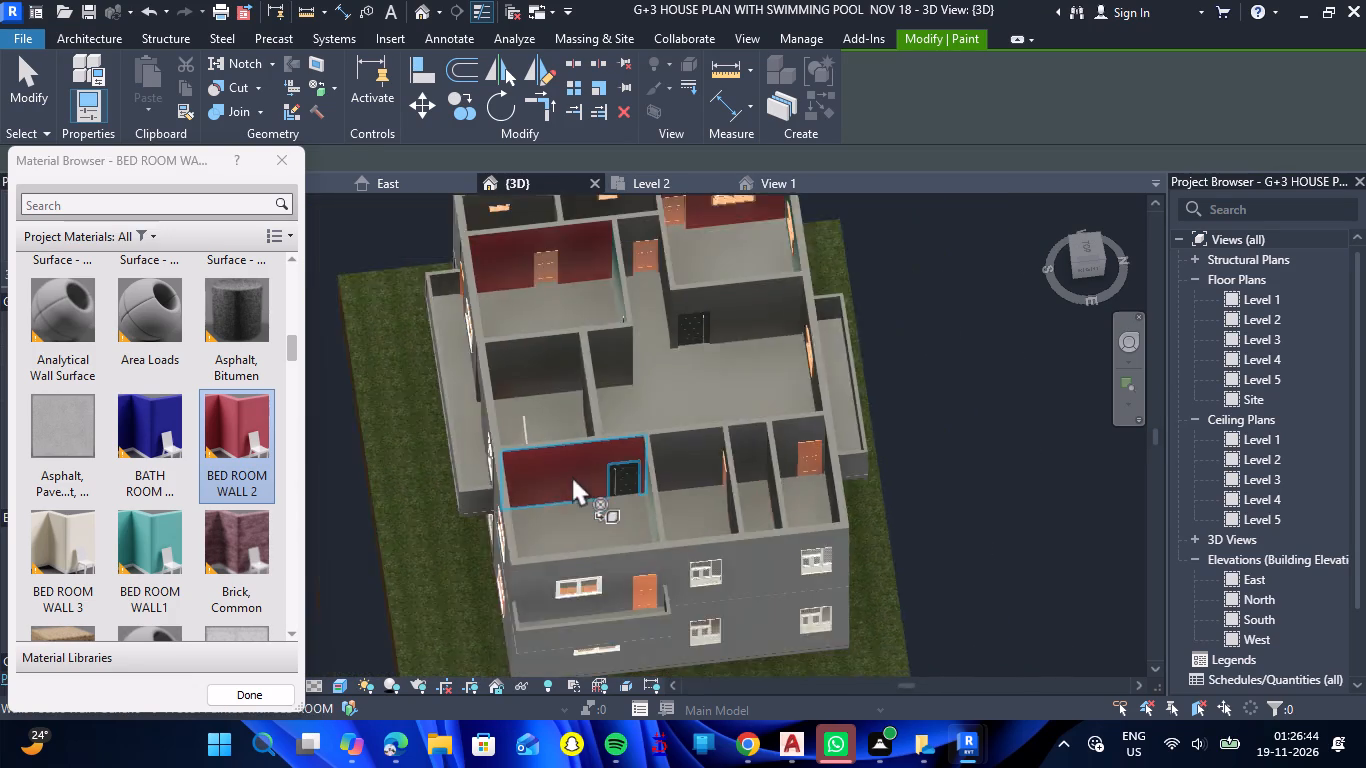
scroll(572, 476, "down", 1)
Paint the south inner walls of the three bedrooms with BED ROOM WALL 2, covering both partition segments in the rear-left bedroom.
left_click_drag(955, 476, 834, 528, "shift")
right_click_drag(955, 476, 834, 528, "shift")
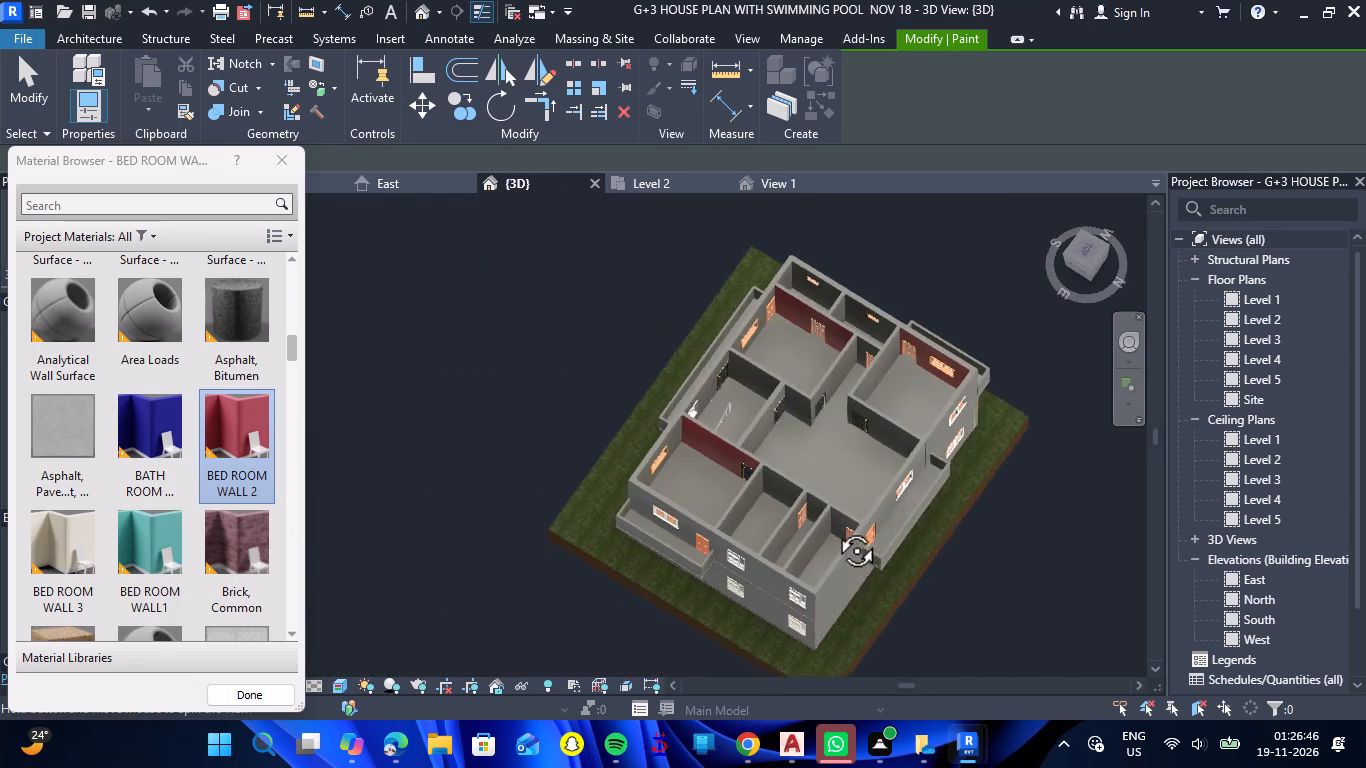
right_click_drag(834, 528, 819, 528, "shift")
left_click_drag(834, 528, 819, 528, "shift")
scroll(819, 383, "up", 4)
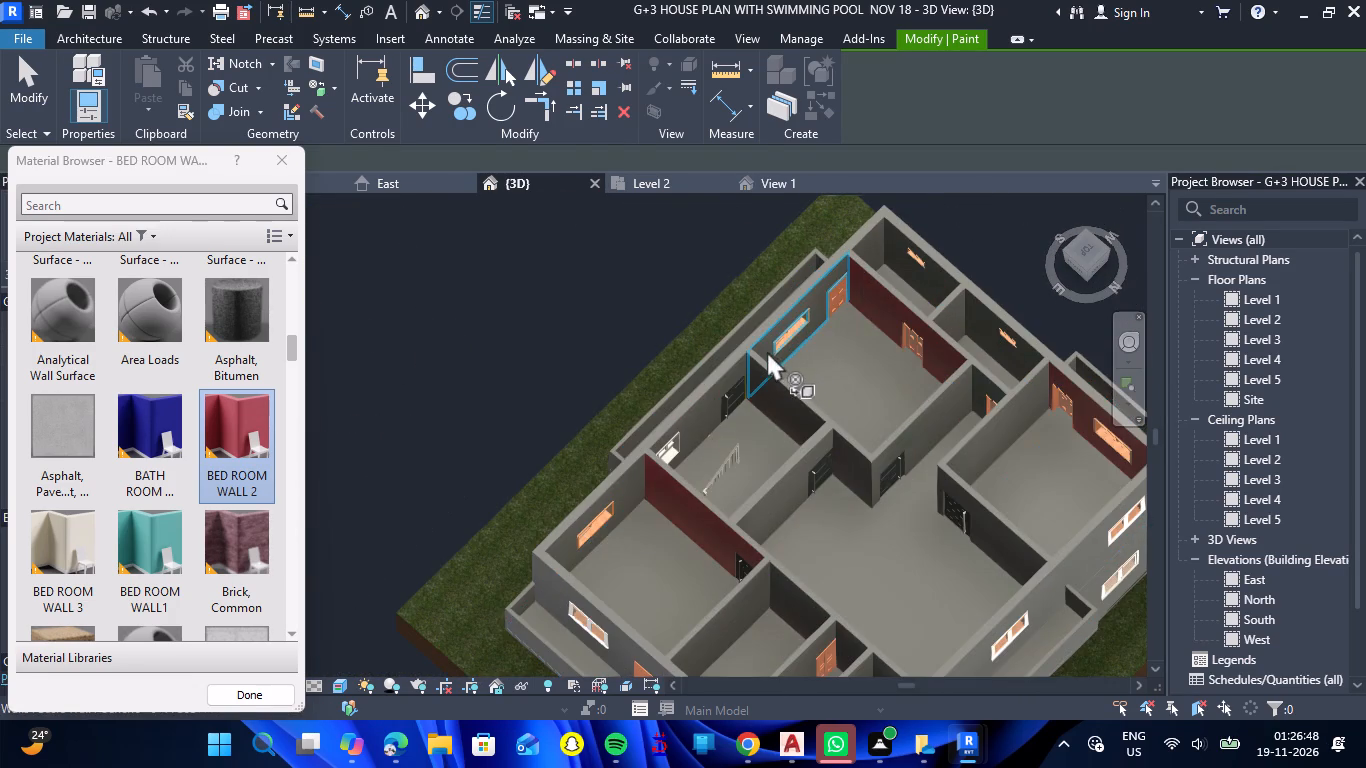
left_click(765, 351)
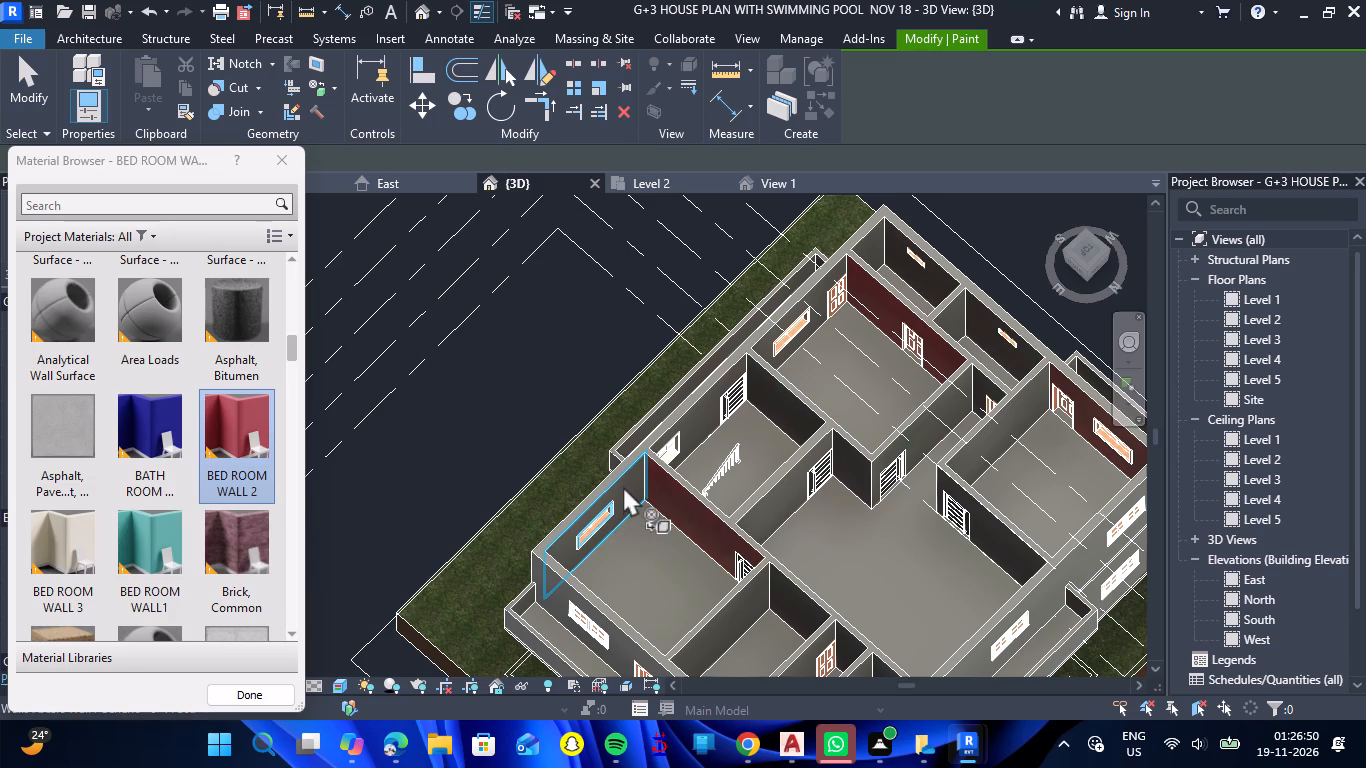
double_click(623, 486)
scroll(632, 486, "down", 5)
scroll(841, 467, "up", 4)
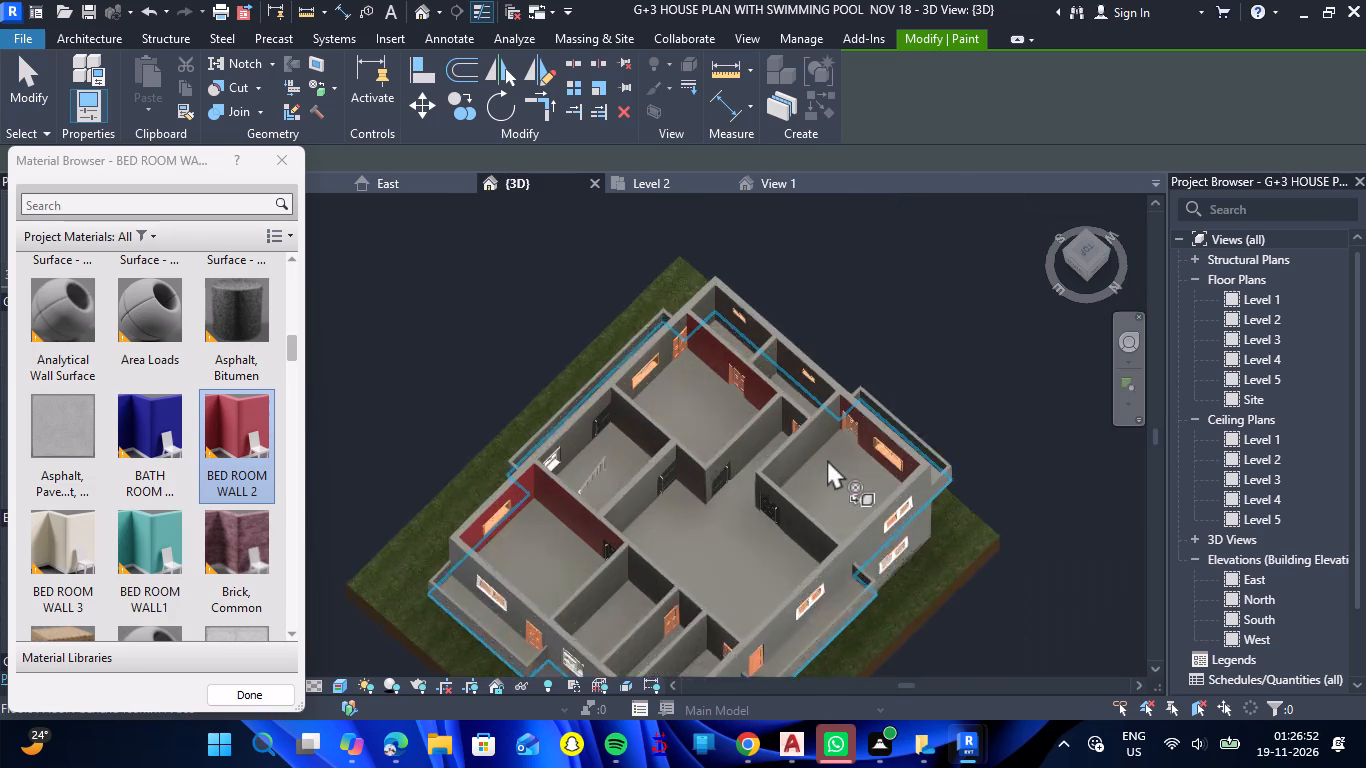
scroll(827, 459, "up", 2)
left_click(782, 451)
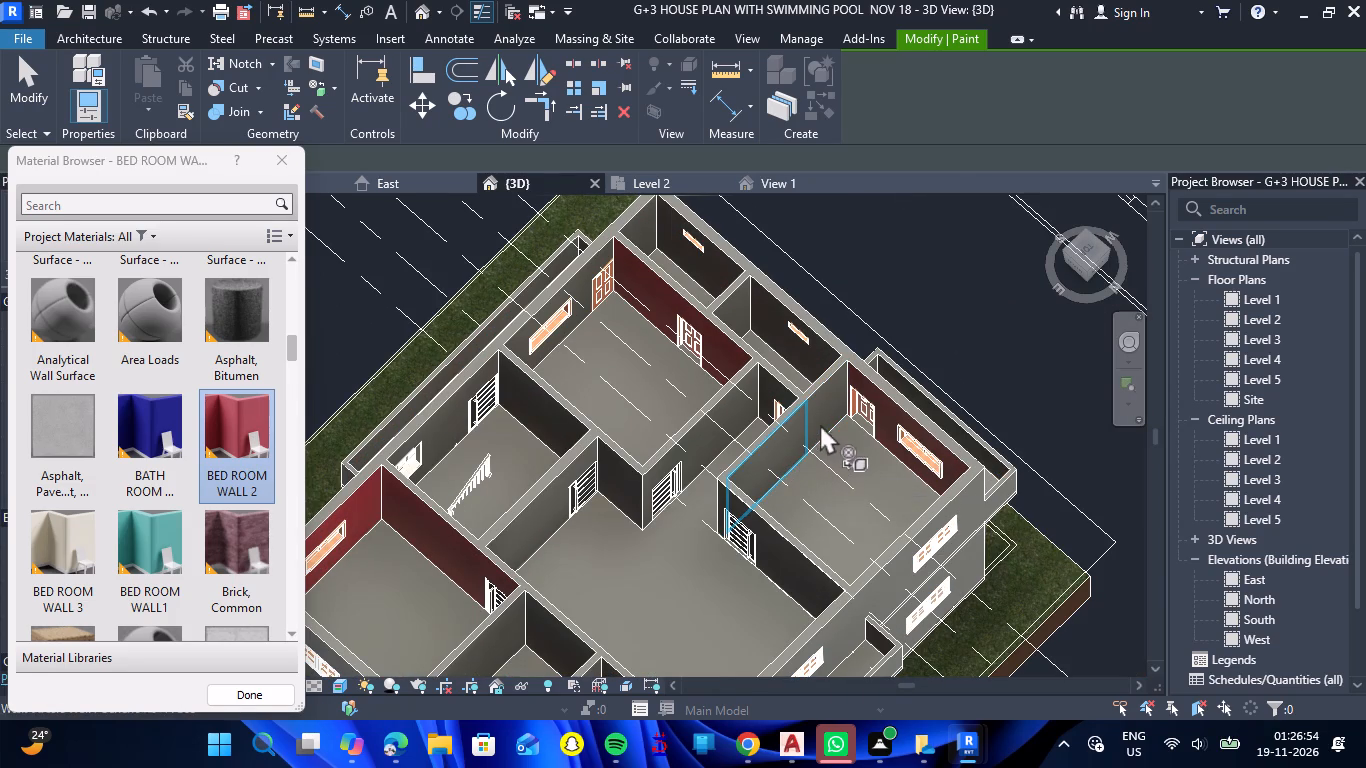
left_click(823, 414)
scroll(820, 377, "down", 5)
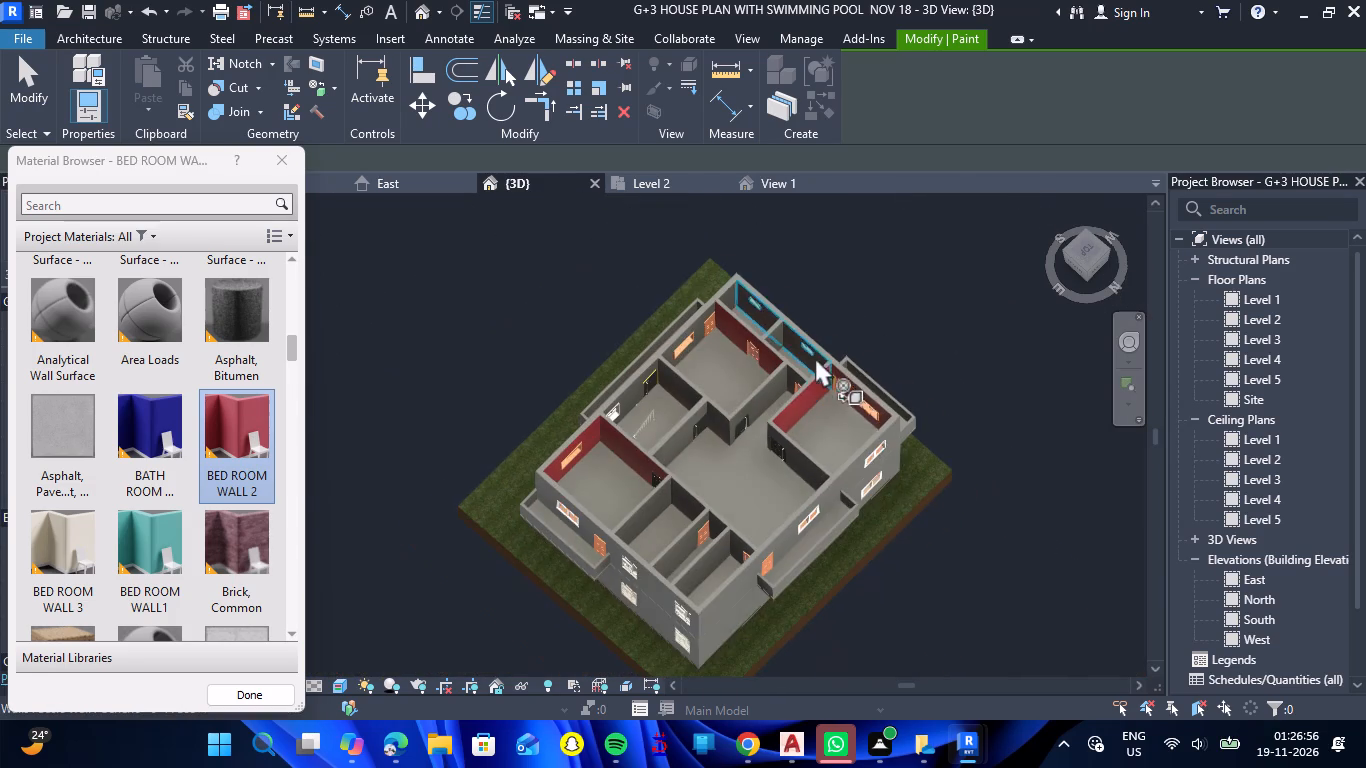
Find the LIVING 2 material and paint the hall-side stair room partition, both hall-side bedroom partitions with doors, and the passage end wall.
left_click(182, 208)
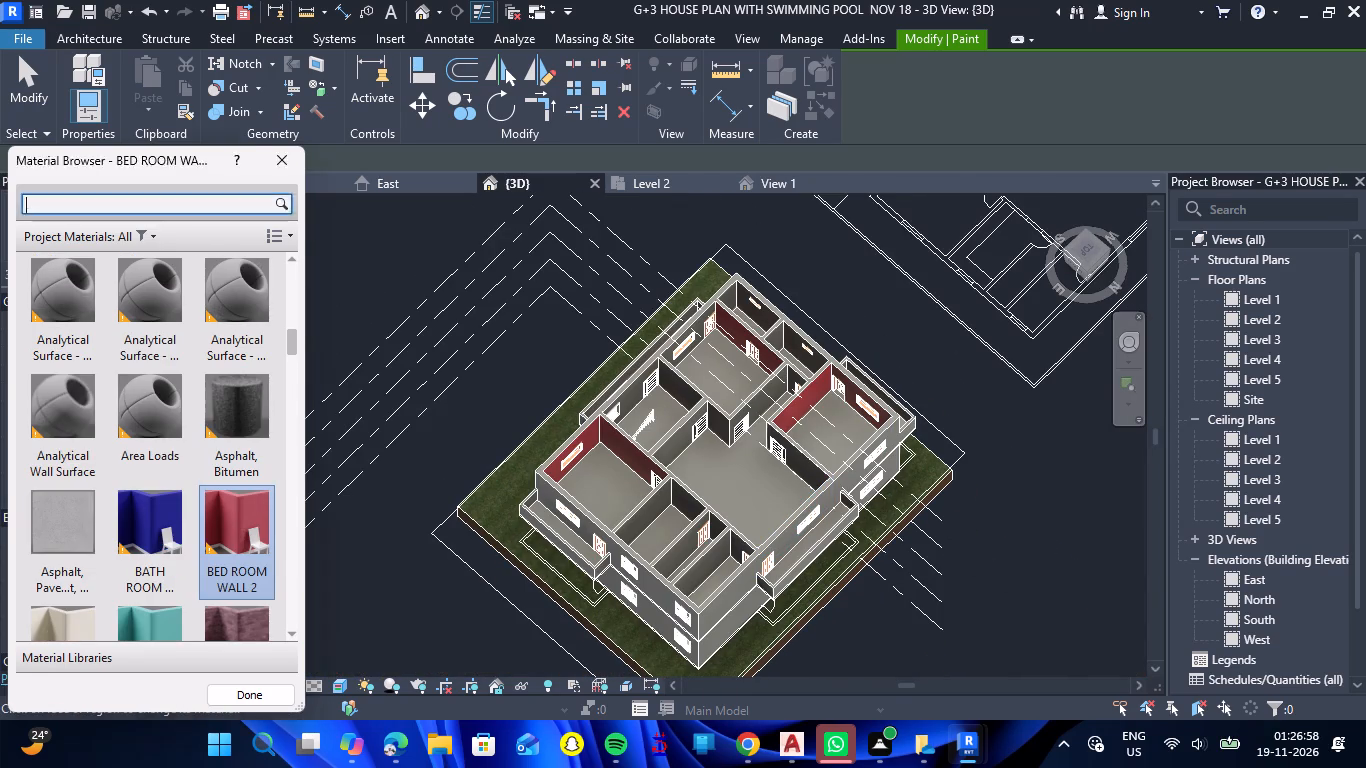
type("LI")
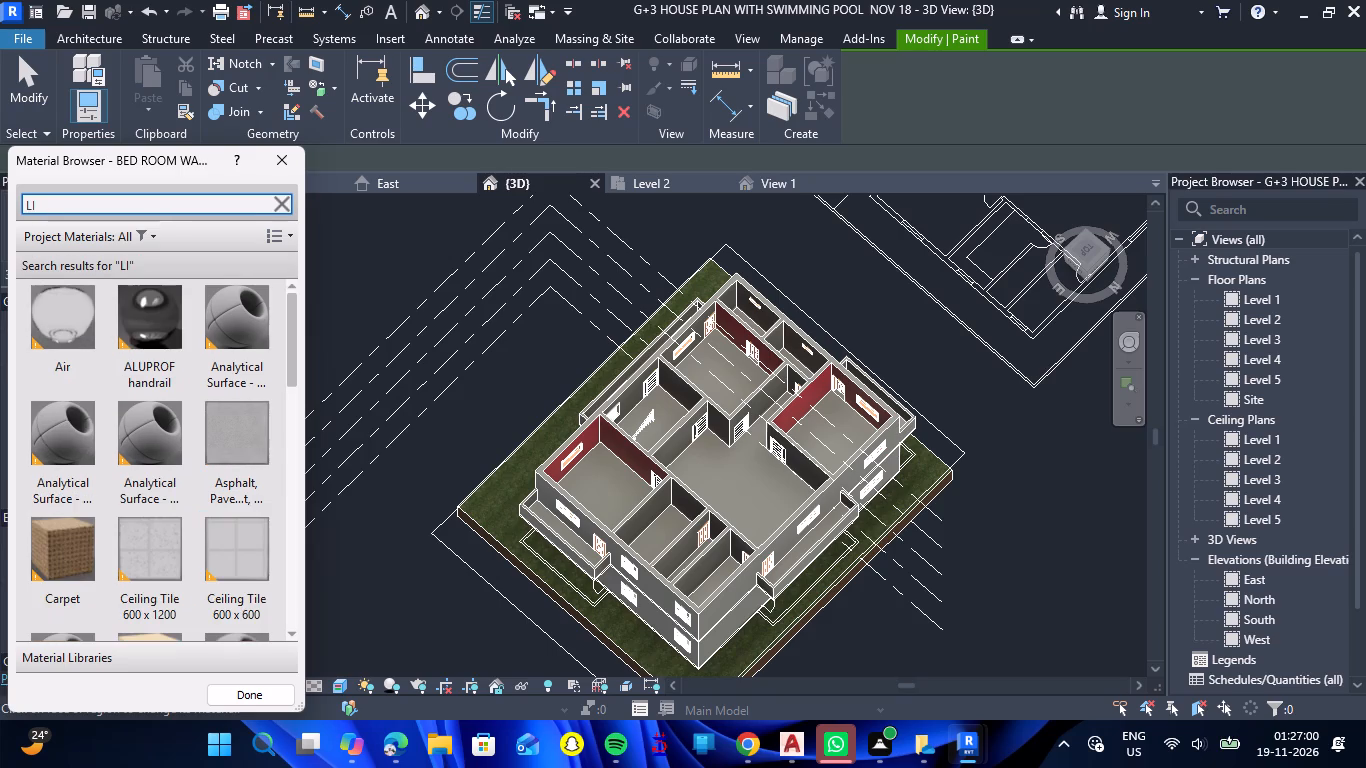
key("v")
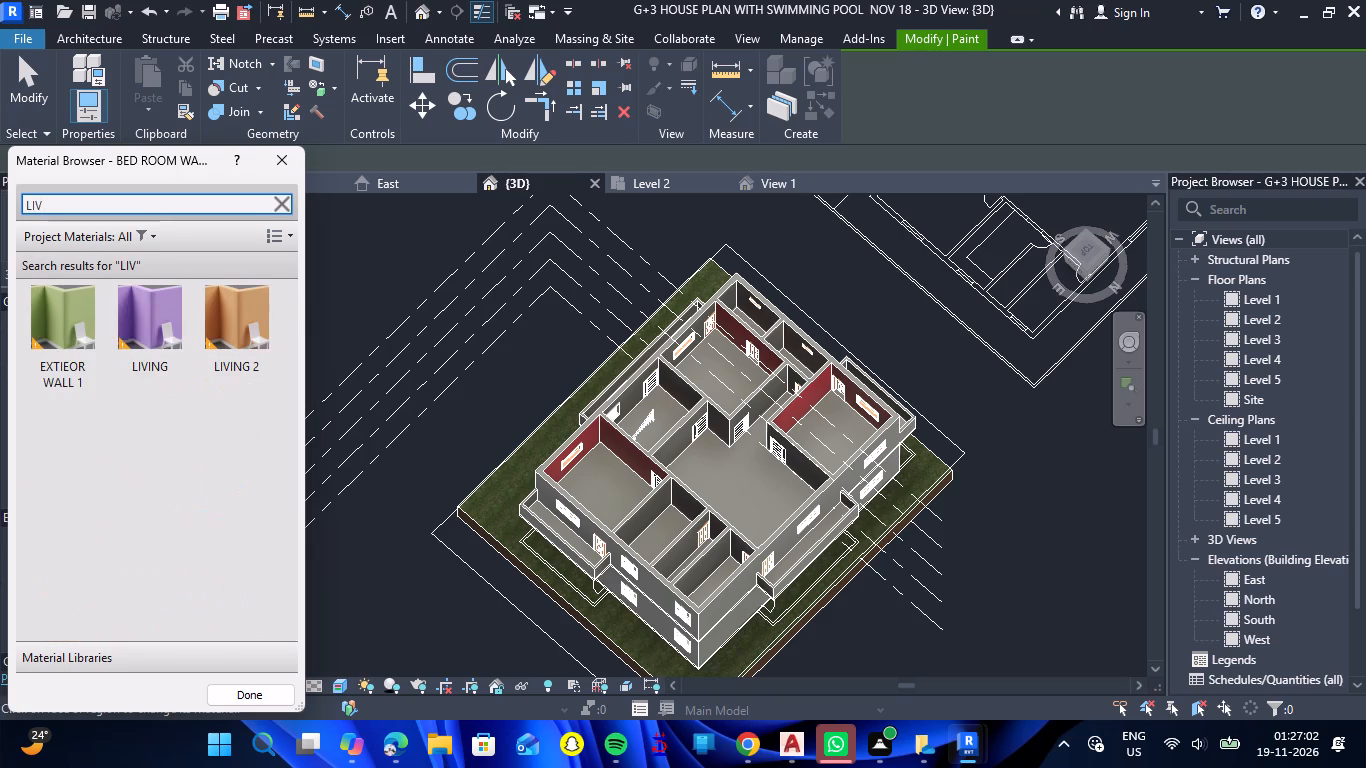
left_click(219, 356)
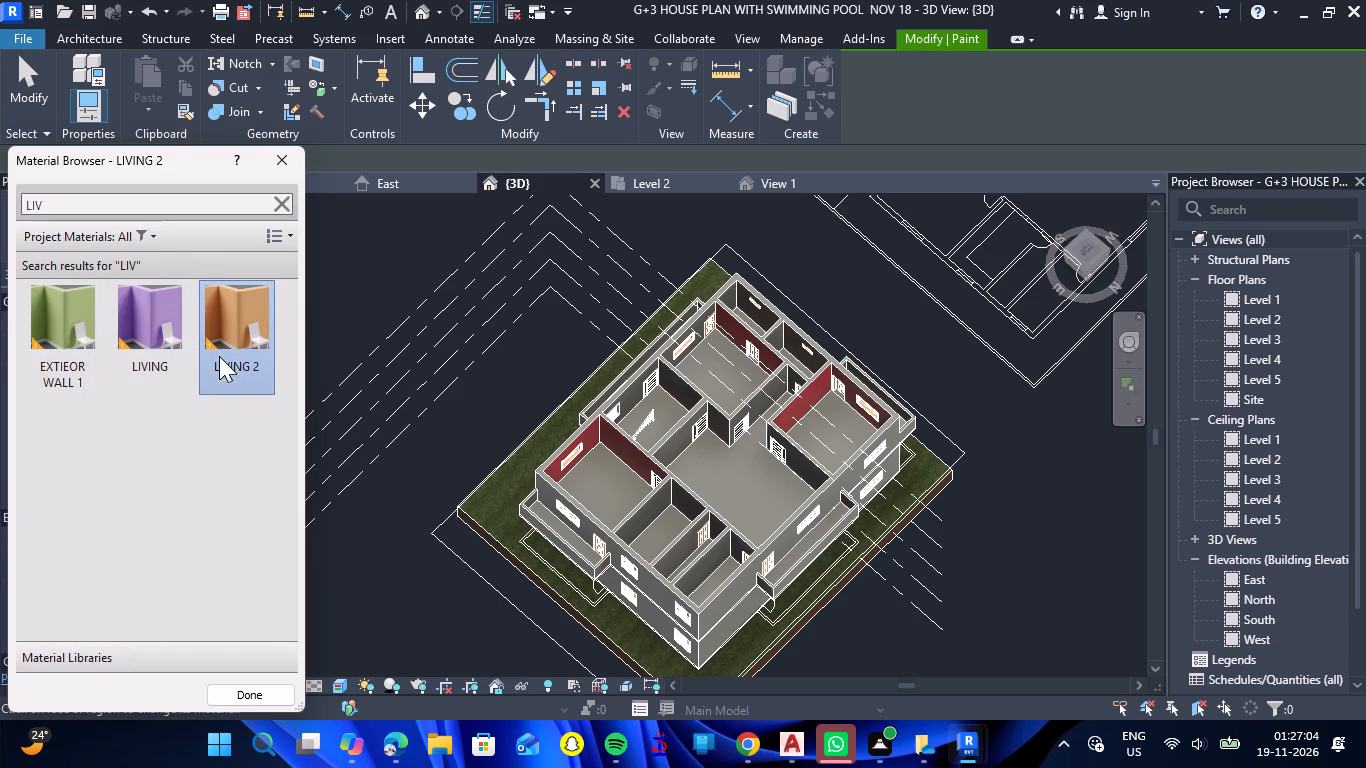
scroll(709, 480, "up", 7)
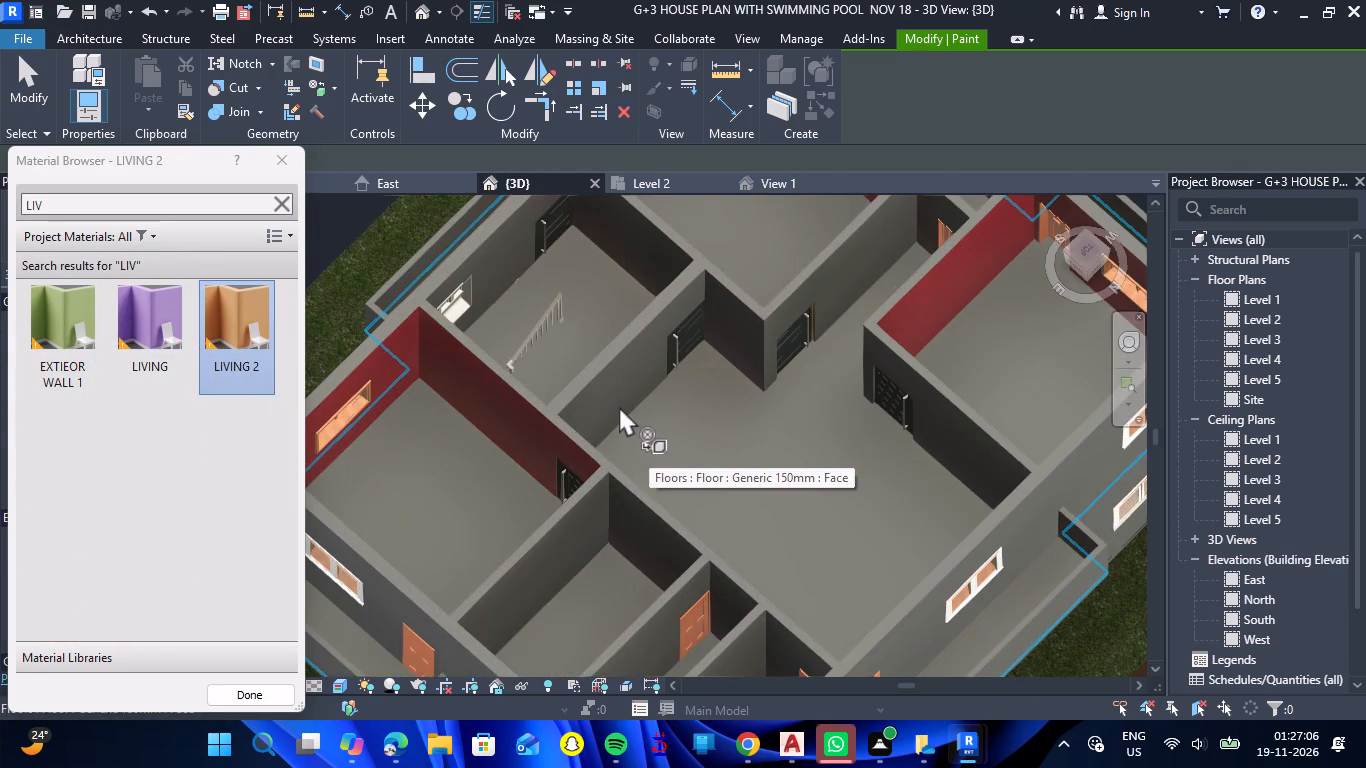
left_click(616, 400)
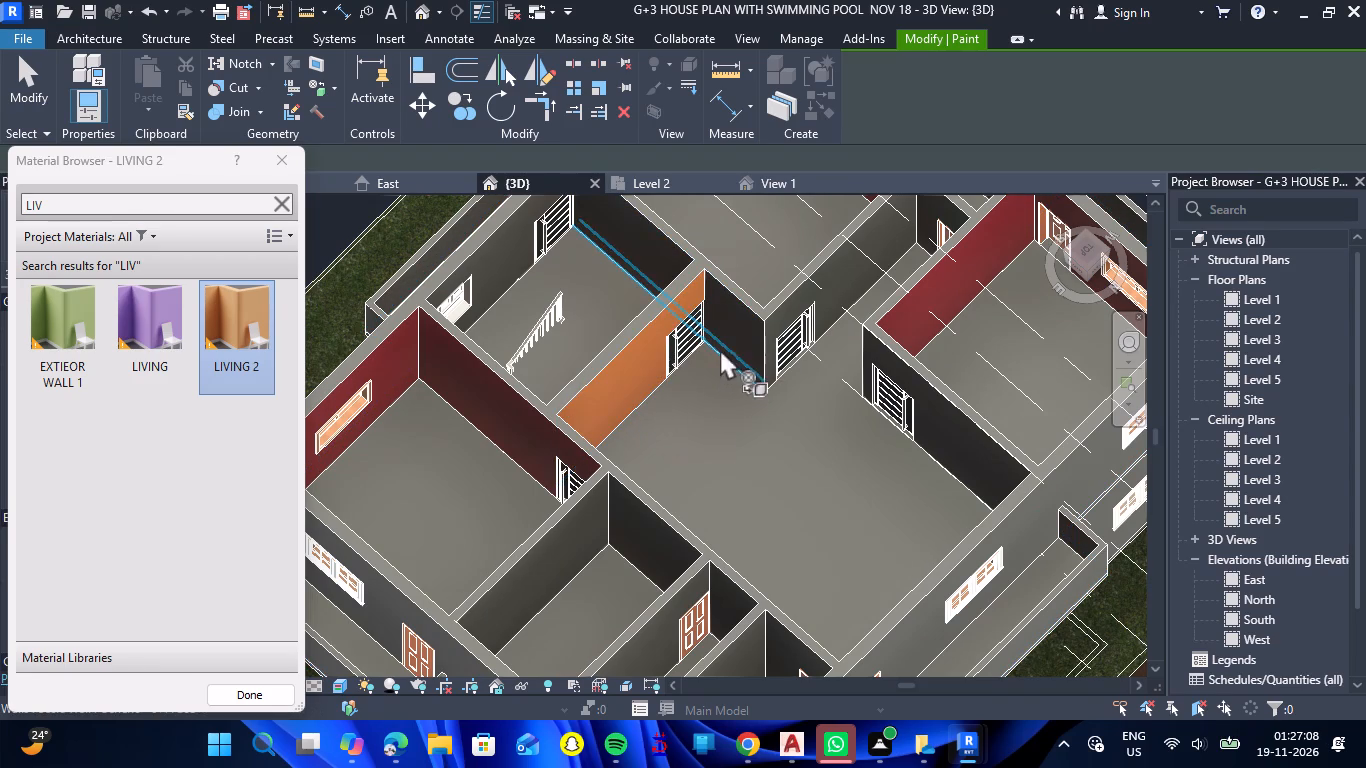
double_click(816, 287)
left_click(931, 214)
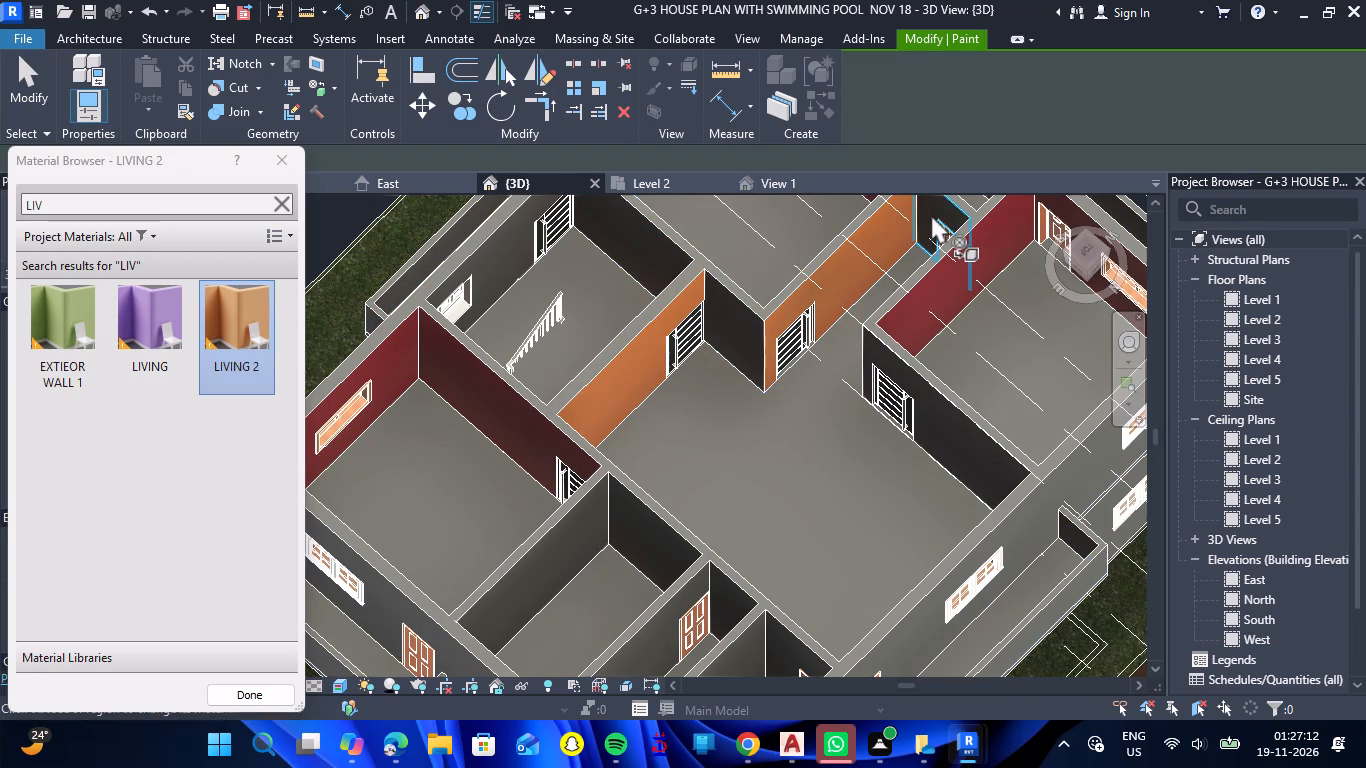
left_click(932, 425)
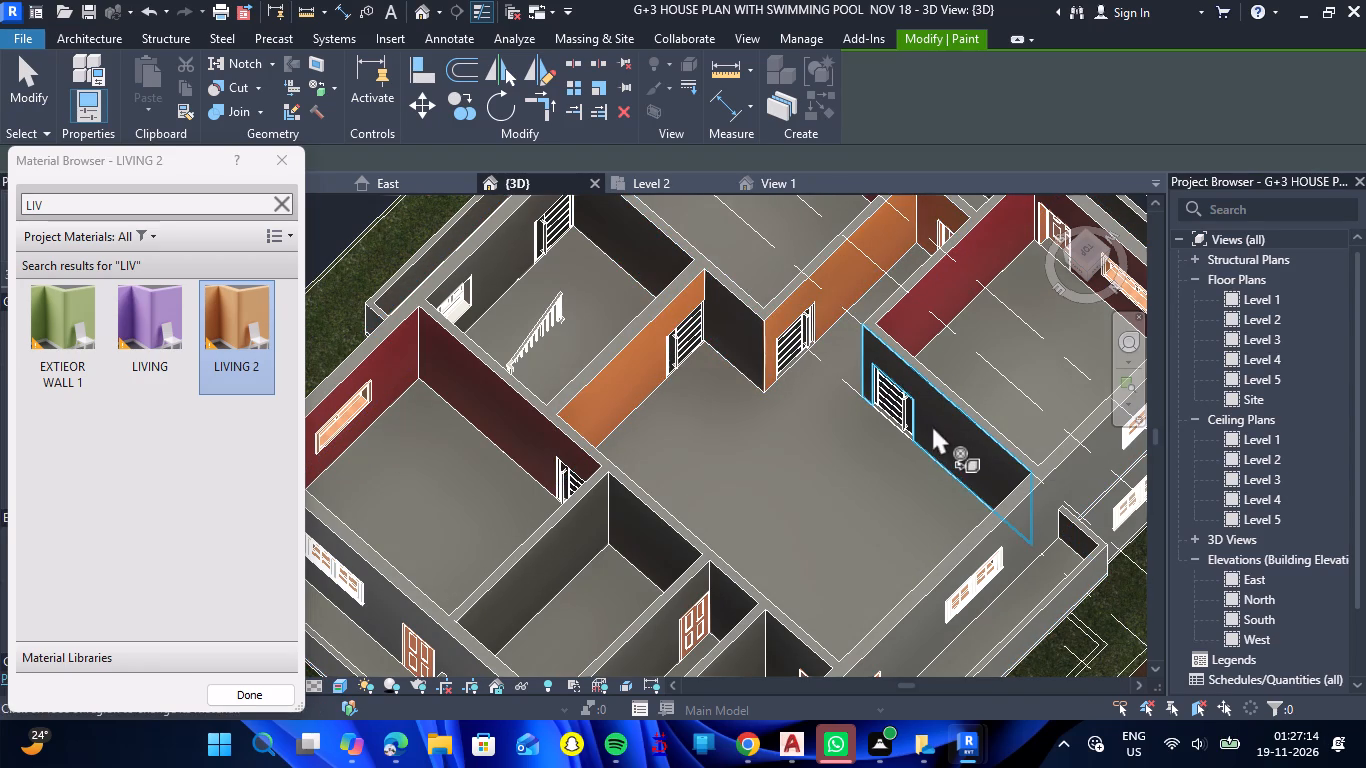
Paint the inner face of the living hall's outer wall with the window and door using LIVING 2.
scroll(777, 416, "down", 5)
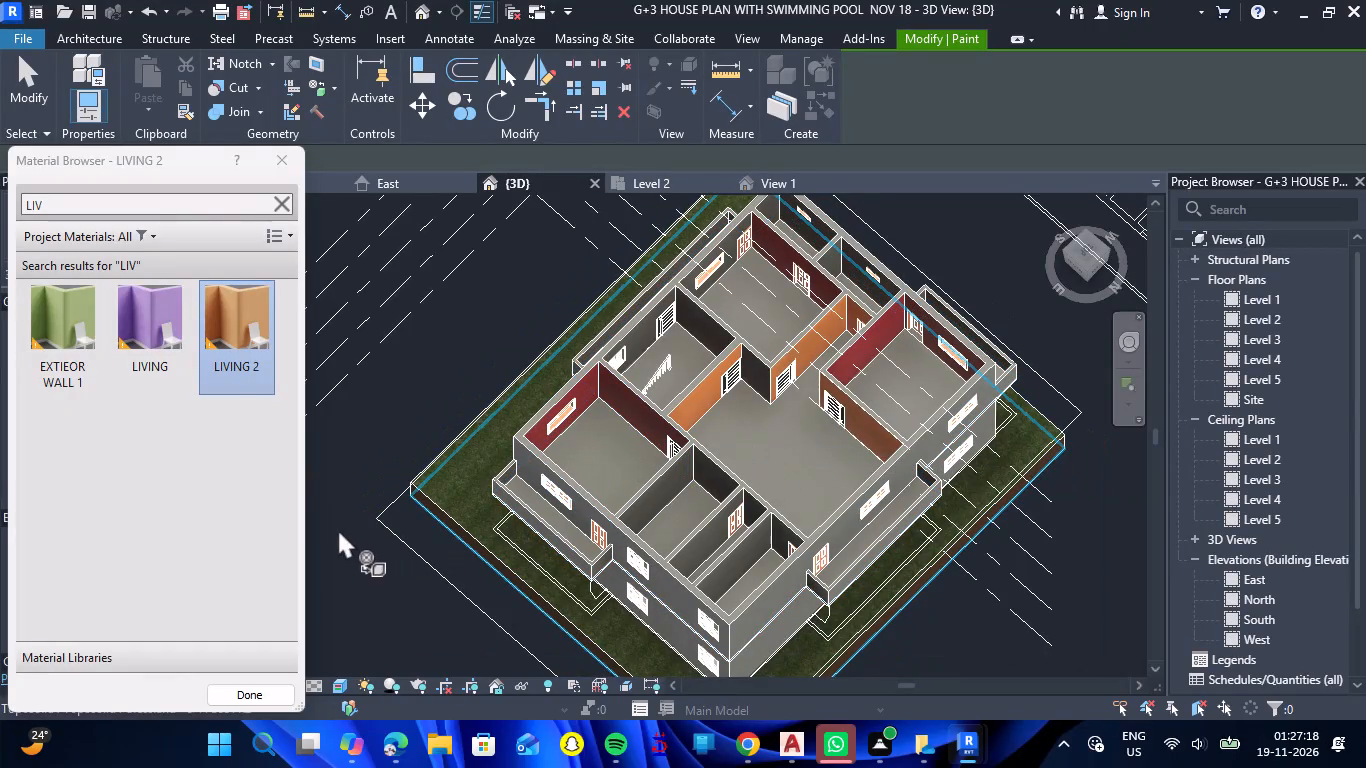
left_click_drag(337, 529, 647, 556)
right_click_drag(337, 529, 647, 556, "shift")
scroll(696, 427, "down", 4)
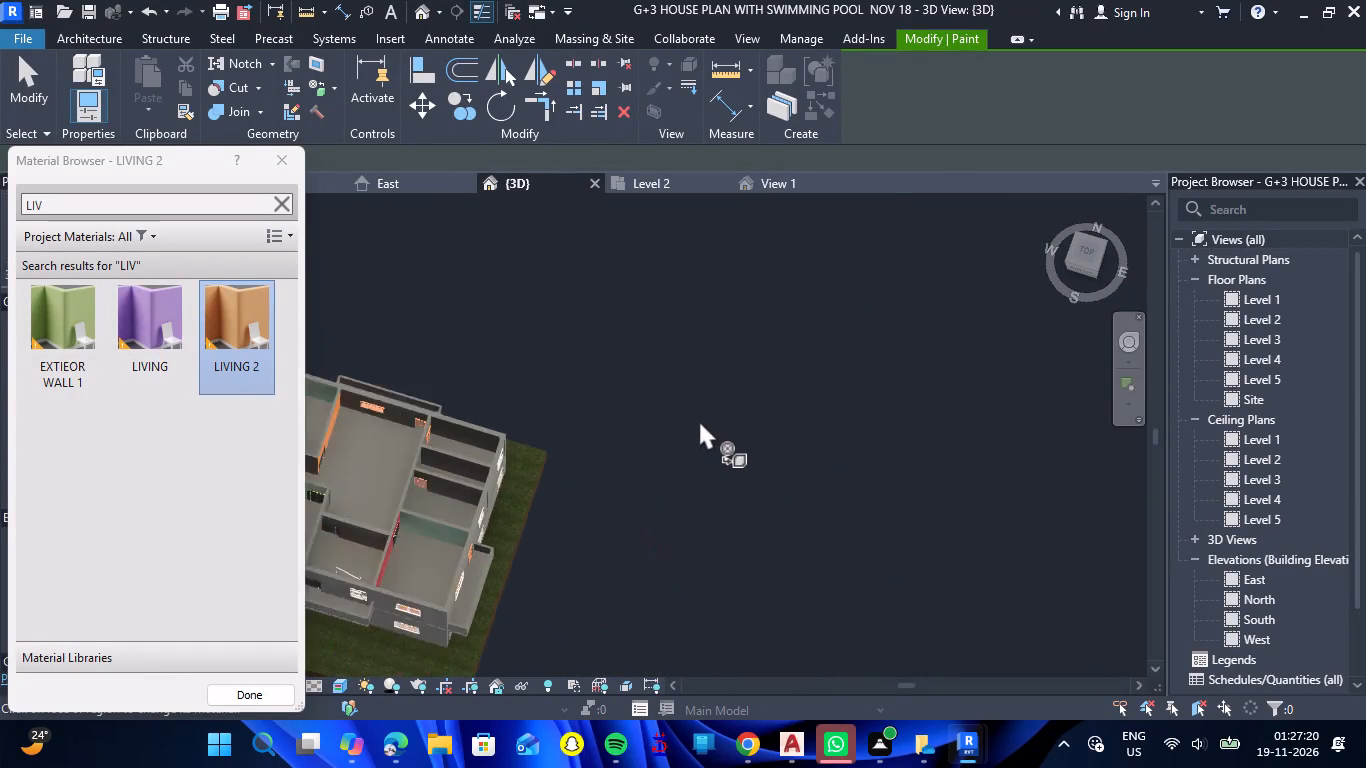
scroll(699, 420, "down", 2)
scroll(430, 465, "up", 9)
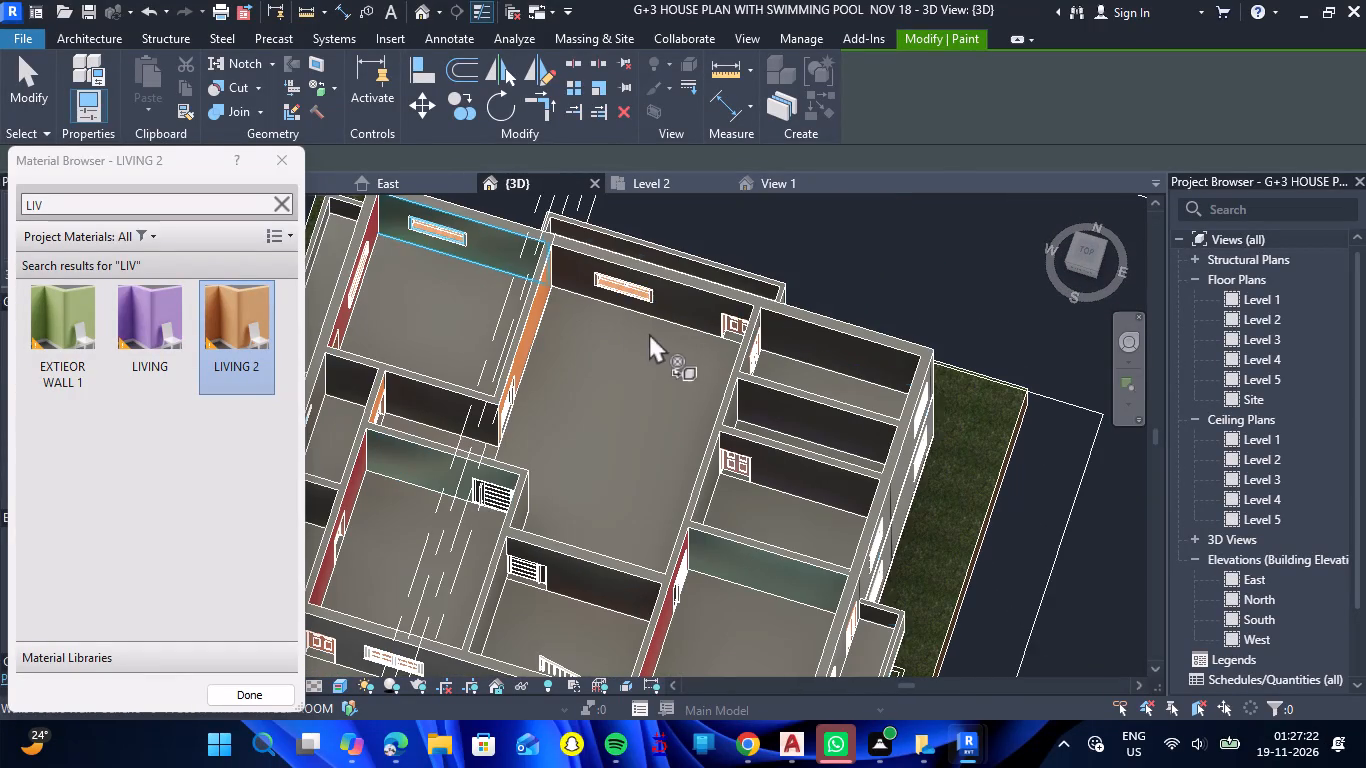
left_click(678, 304)
Paint the hall partition in front of the small rooms, both segments, and the passage-side bedroom wall with LIVING 2.
scroll(859, 229, "down", 5)
left_click_drag(404, 533, 477, 565)
right_click_drag(404, 533, 477, 565, "shift")
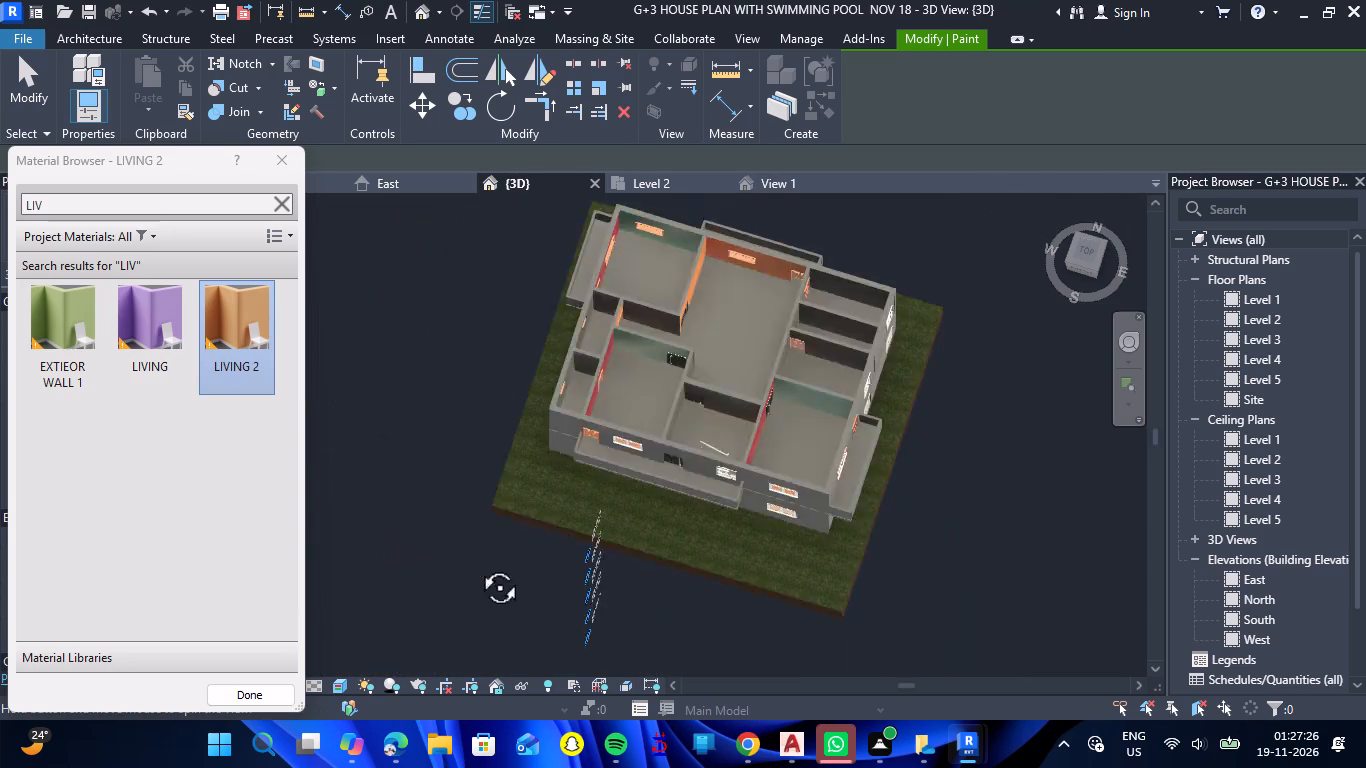
left_click_drag(477, 565, 653, 471)
right_click_drag(477, 565, 653, 471, "shift")
scroll(534, 353, "down", 8)
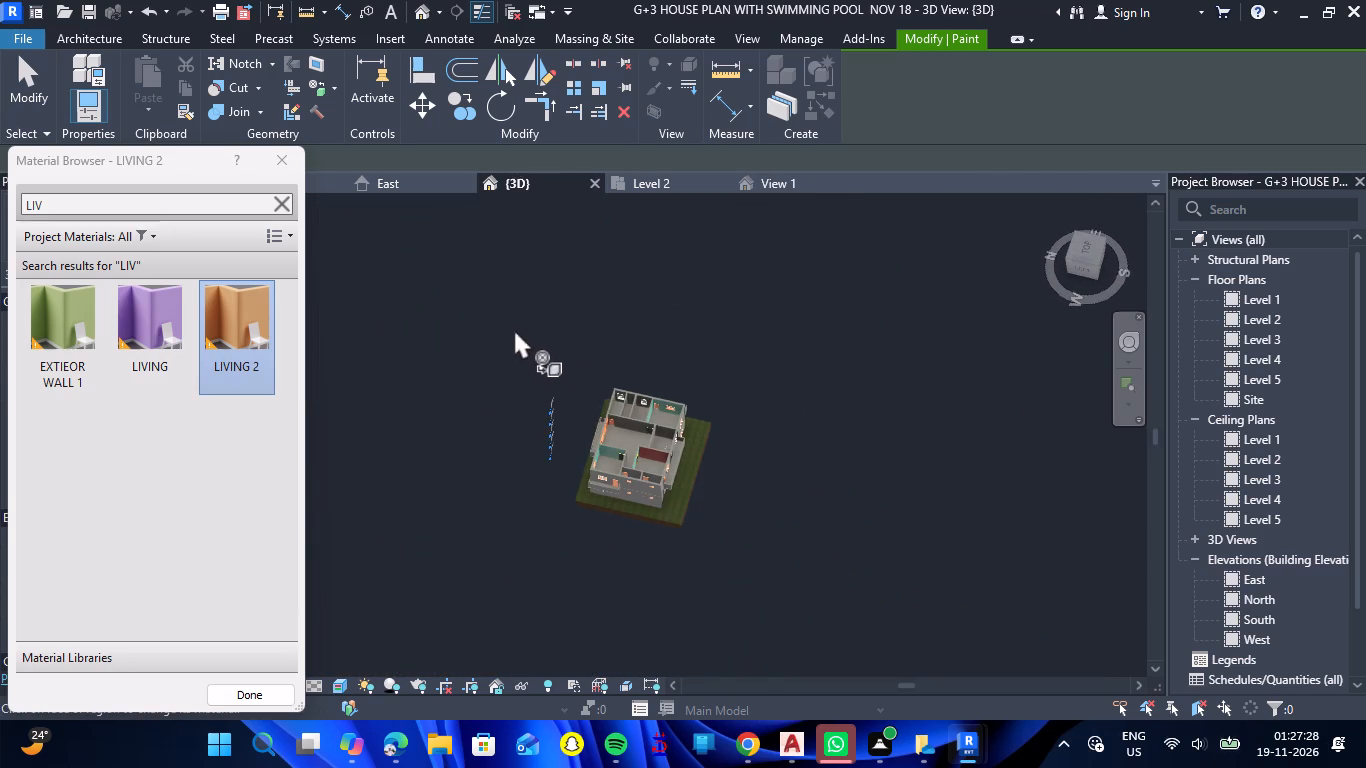
scroll(687, 551, "up", 6)
scroll(651, 490, "down", 3)
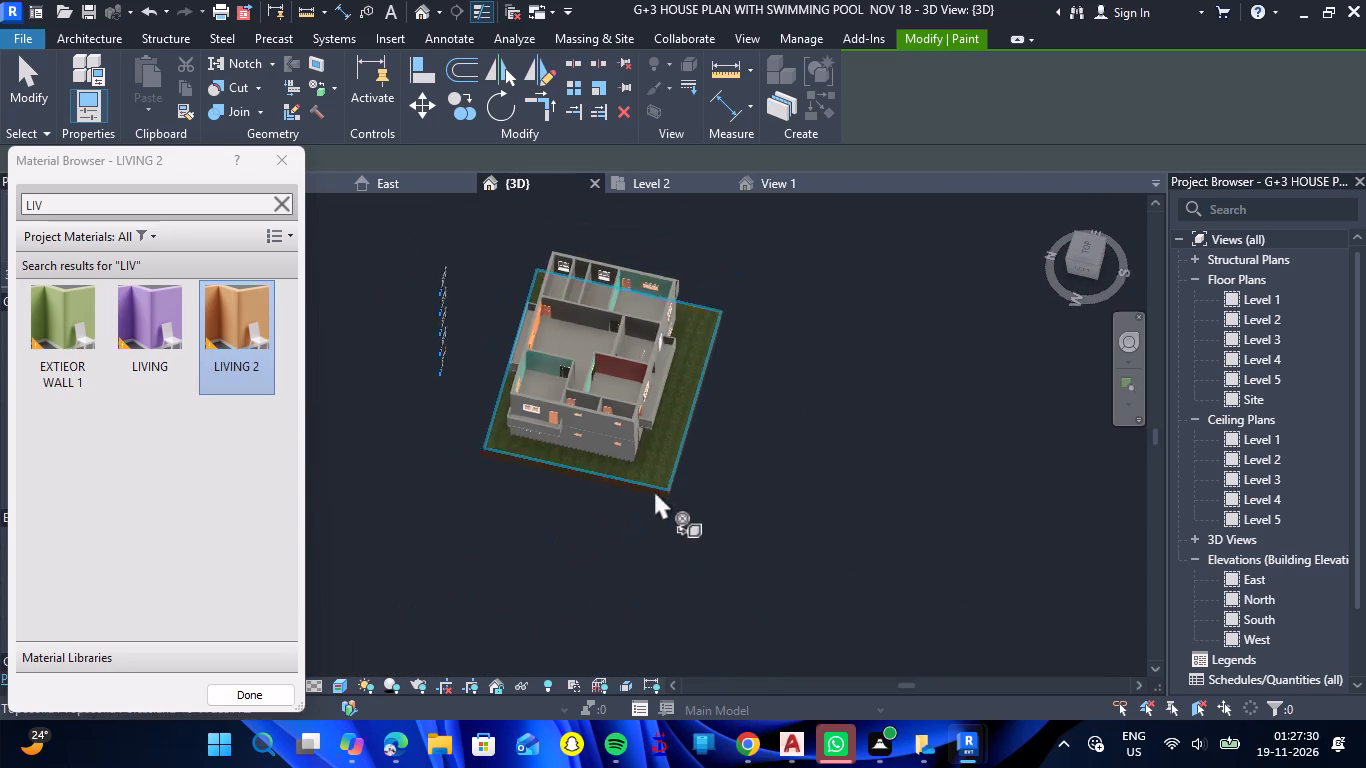
scroll(613, 326, "up", 8)
left_click(508, 337)
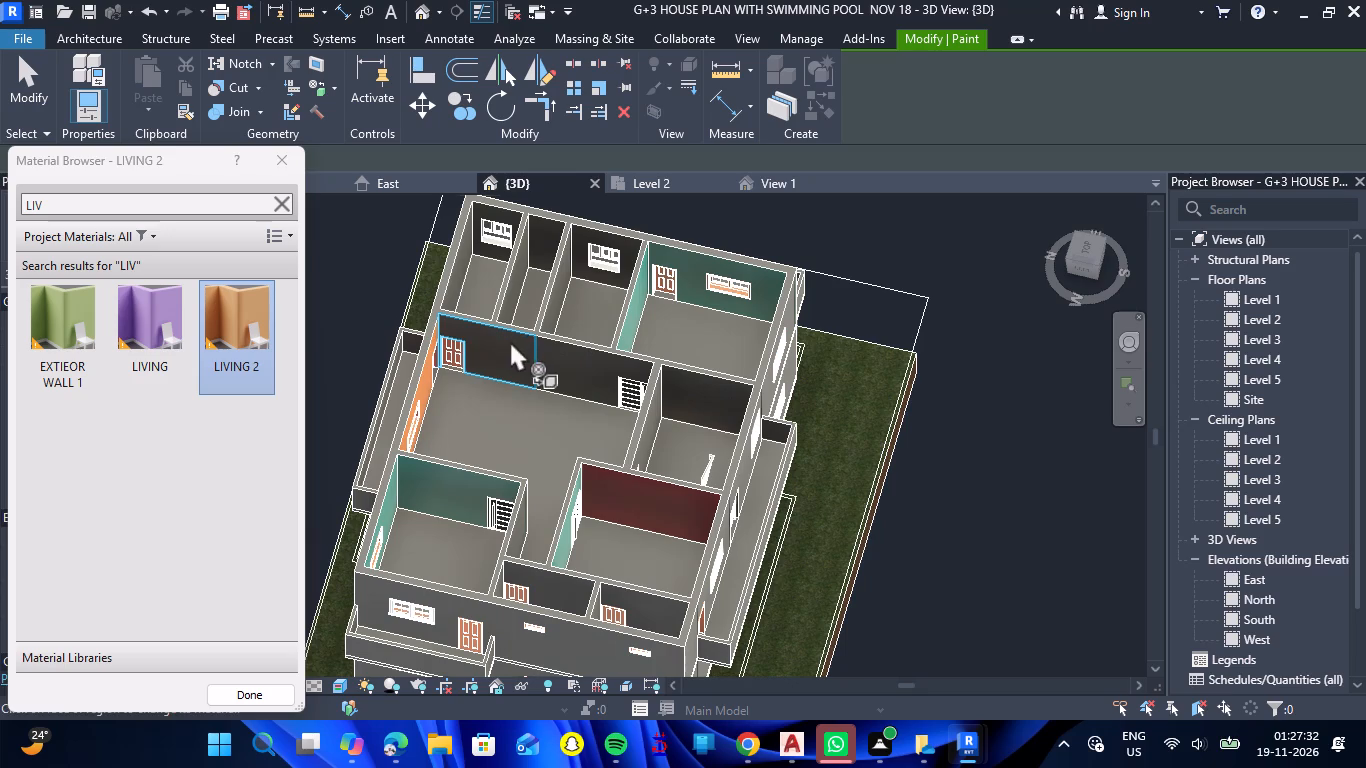
left_click(565, 354)
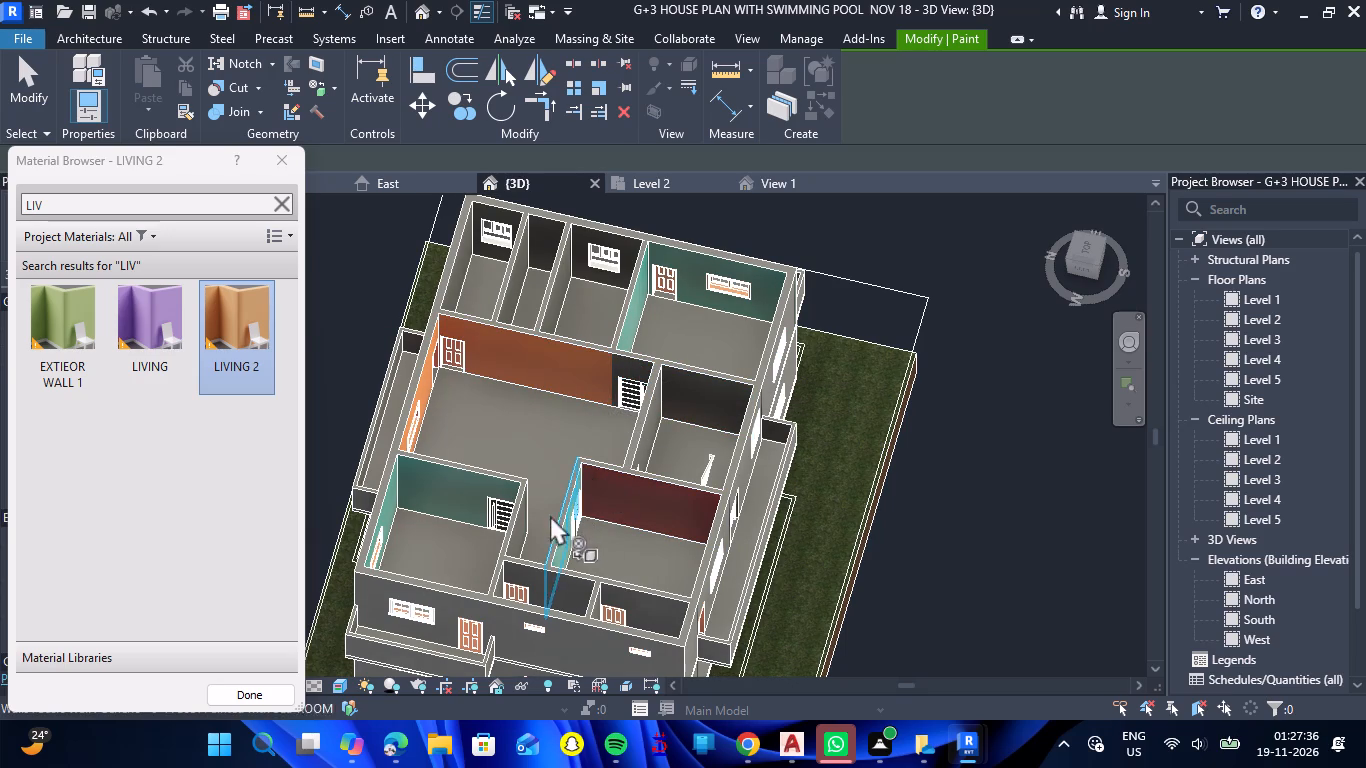
left_click(516, 529)
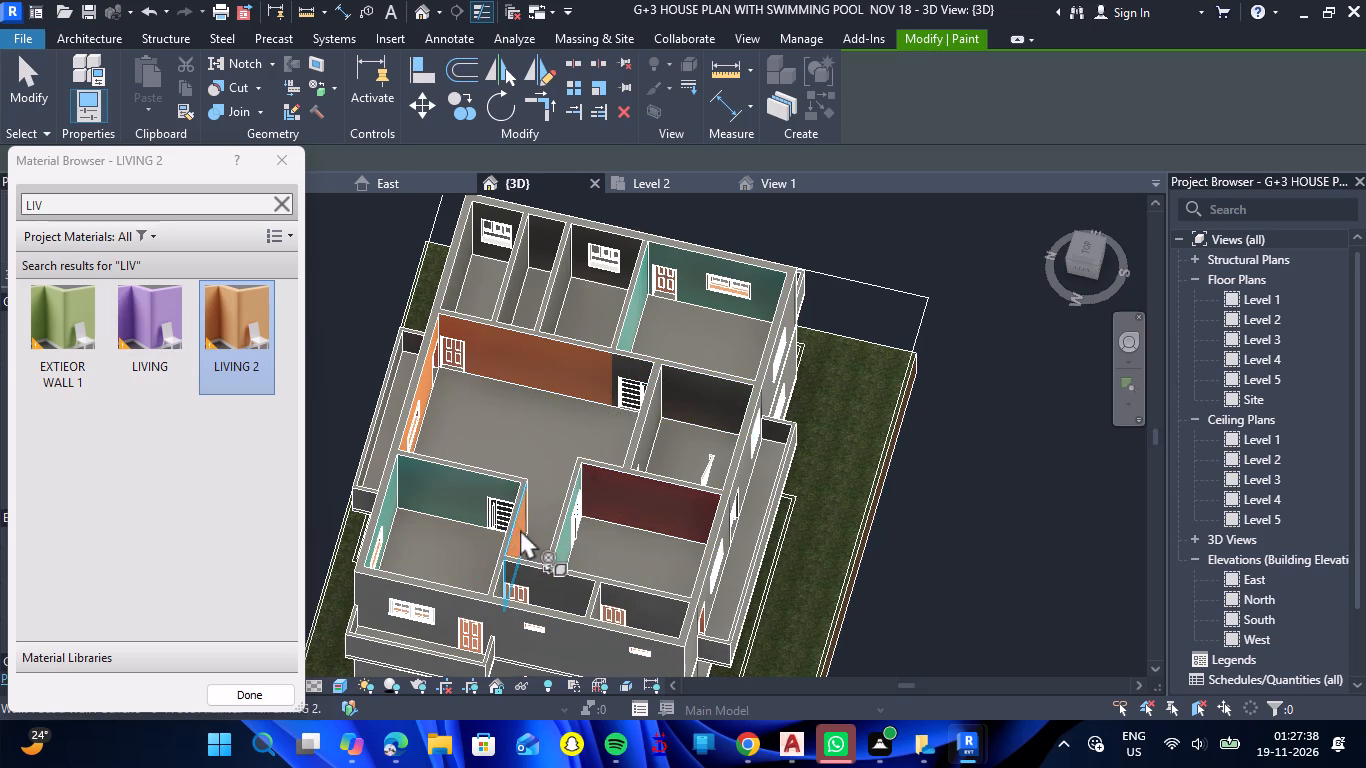
Split the unpainted-side hall partition past the bedroom door where the stair room's side wall meets it.
scroll(533, 550, "up", 10)
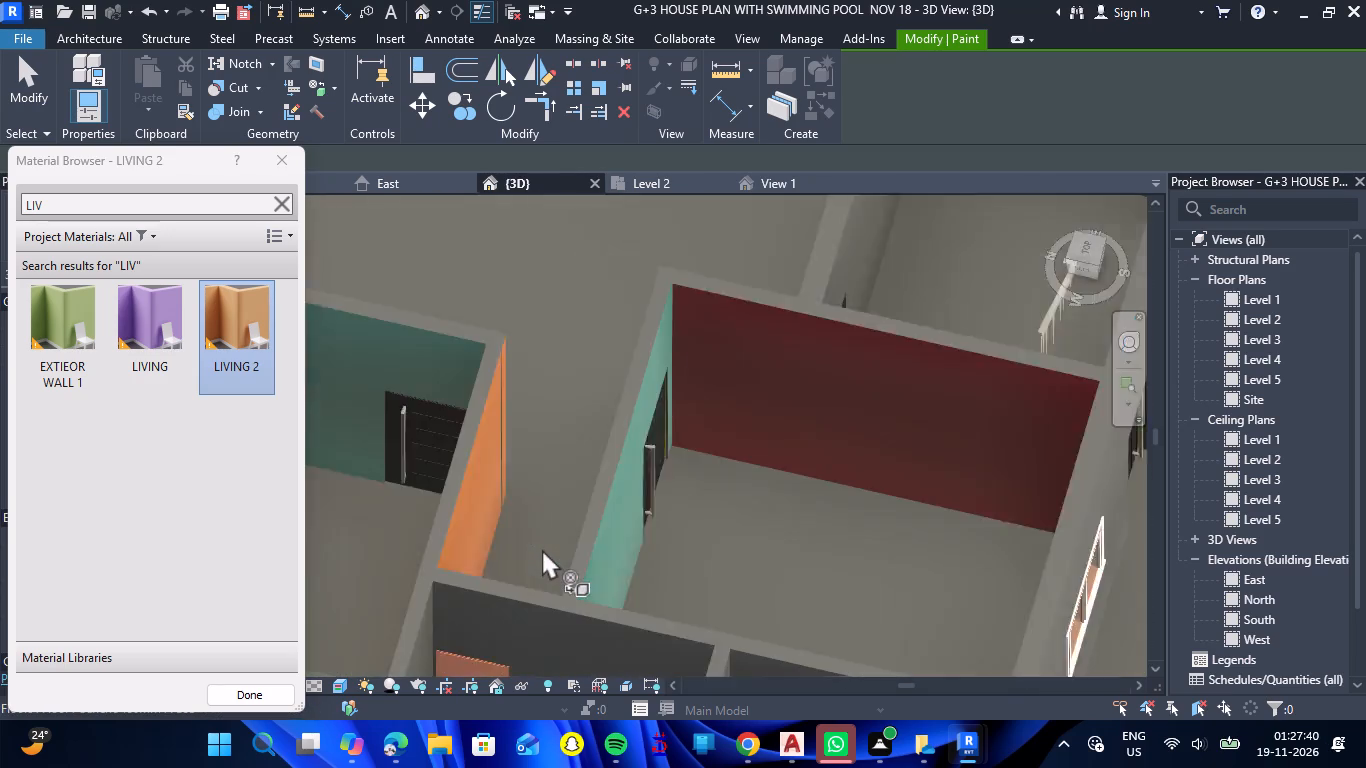
scroll(542, 549, "up", 1)
scroll(543, 549, "down", 1)
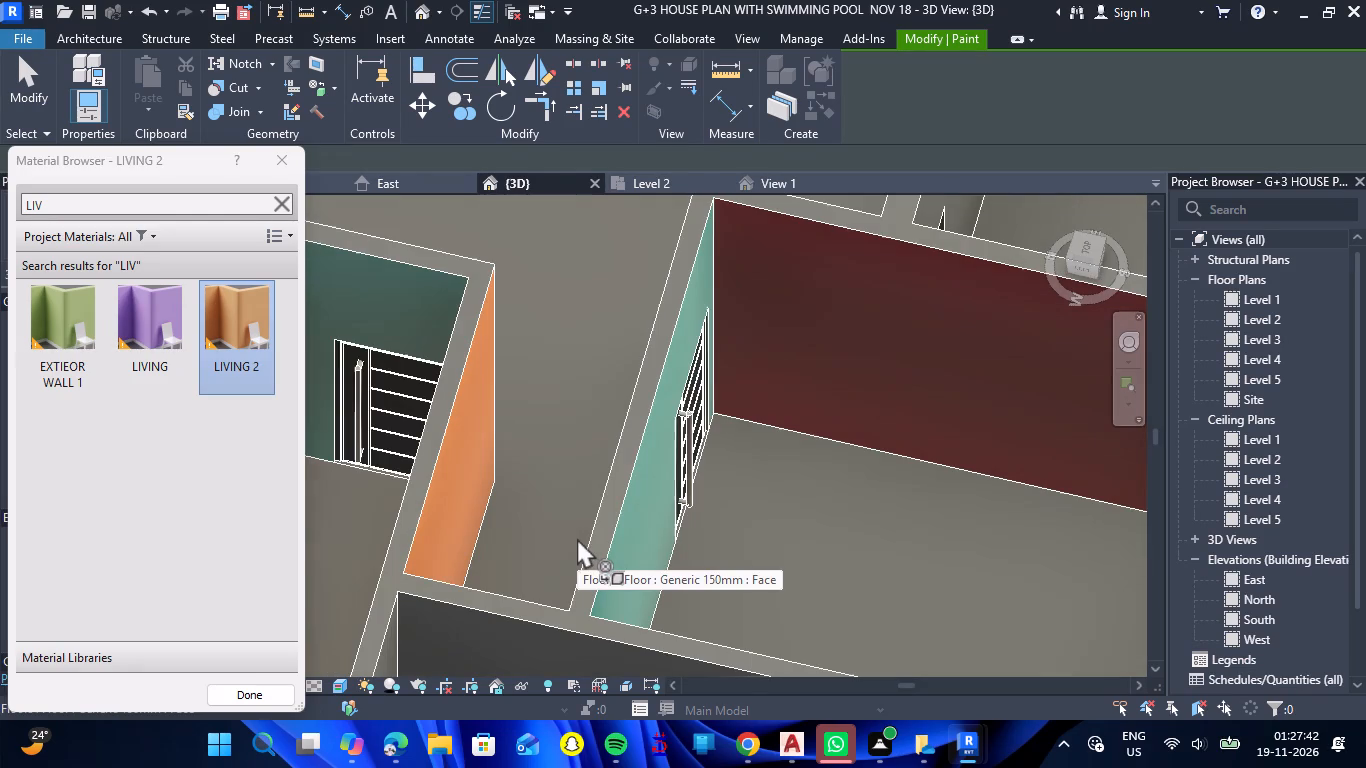
scroll(567, 541, "down", 9)
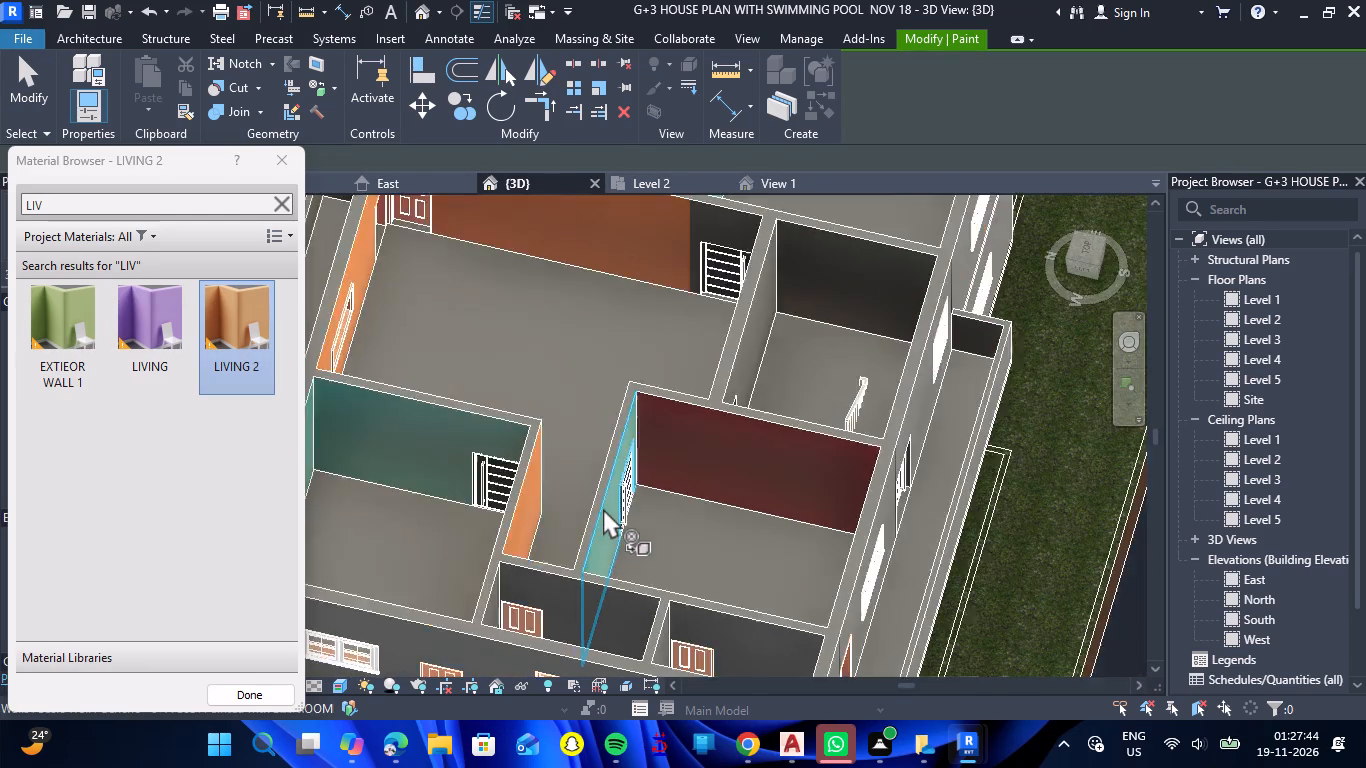
scroll(603, 508, "down", 1)
scroll(693, 377, "up", 7)
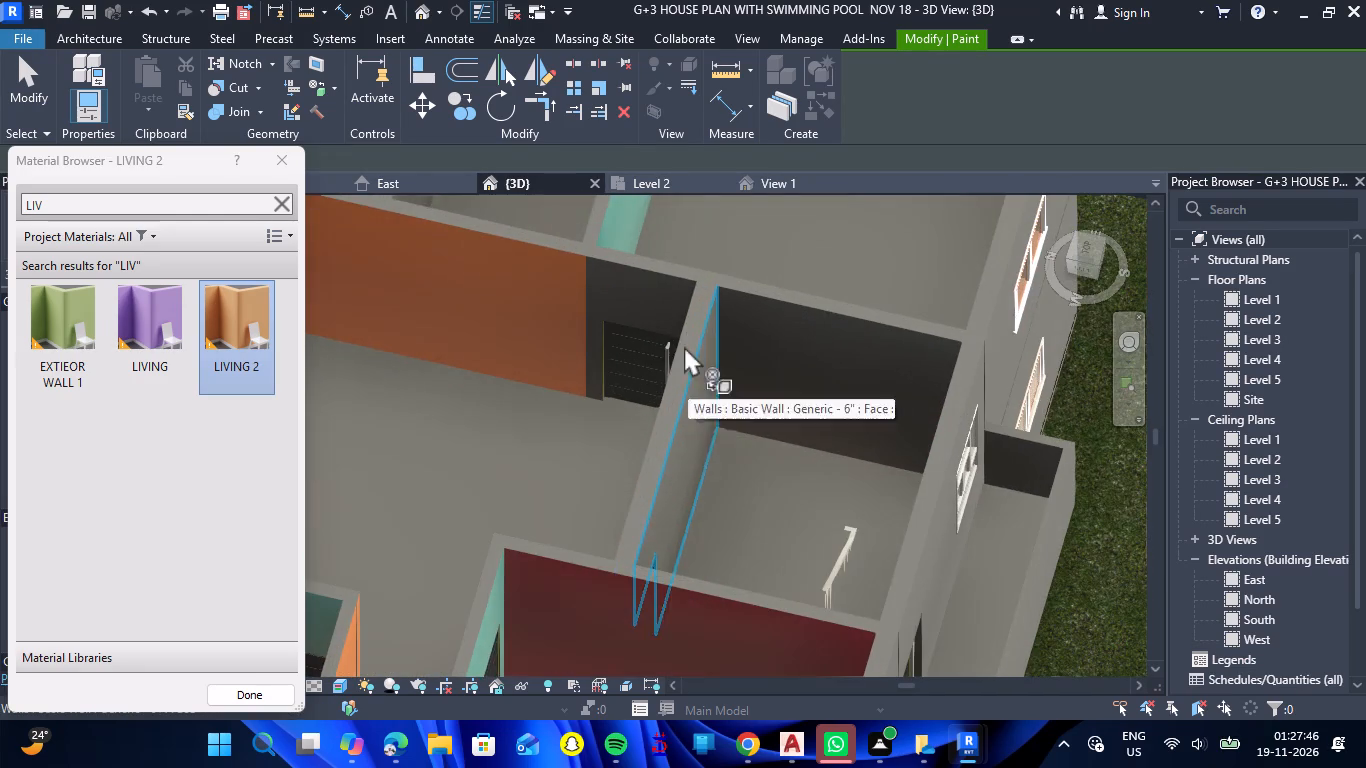
left_click(579, 68)
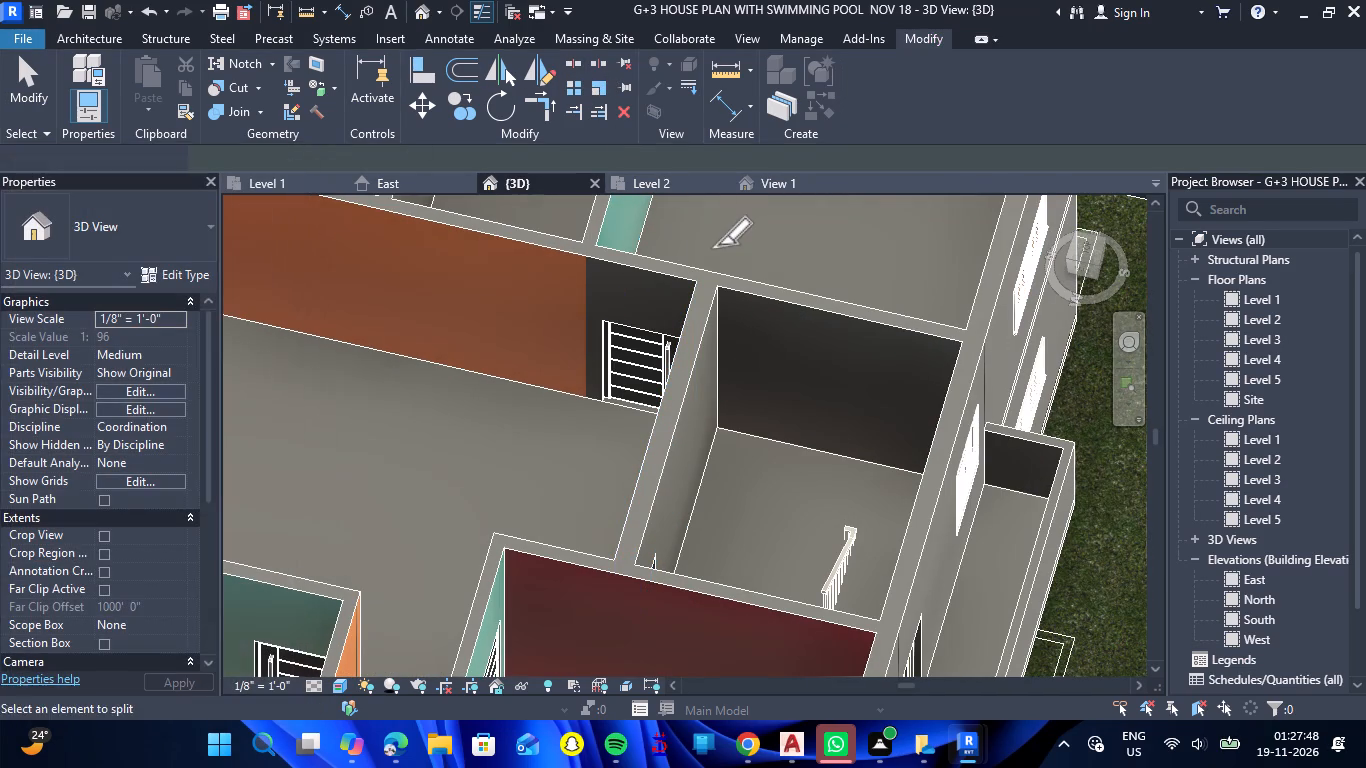
left_click(714, 267)
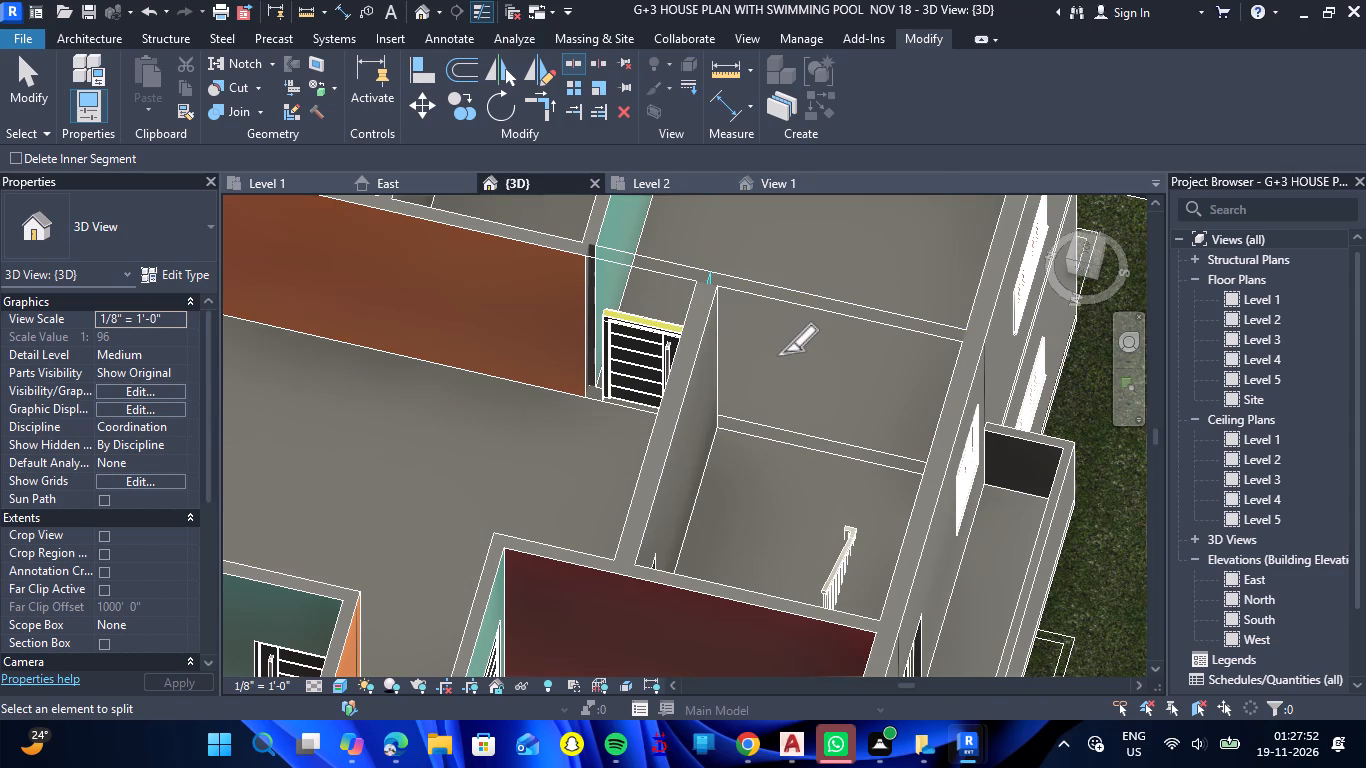
key("Escape")
key("Escape")
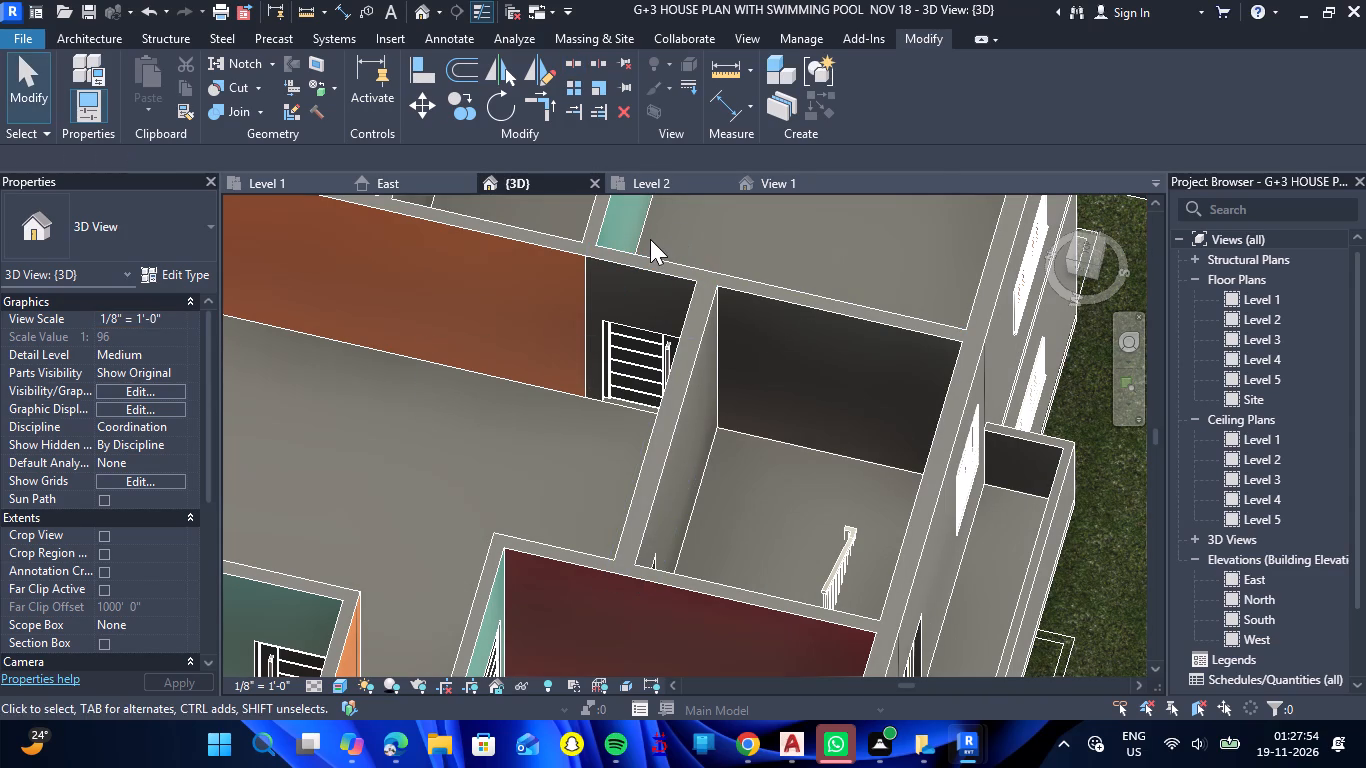
Paint the hall-side wall segment around the bedroom door beside the stair room with LIVING 2.
type("PT")
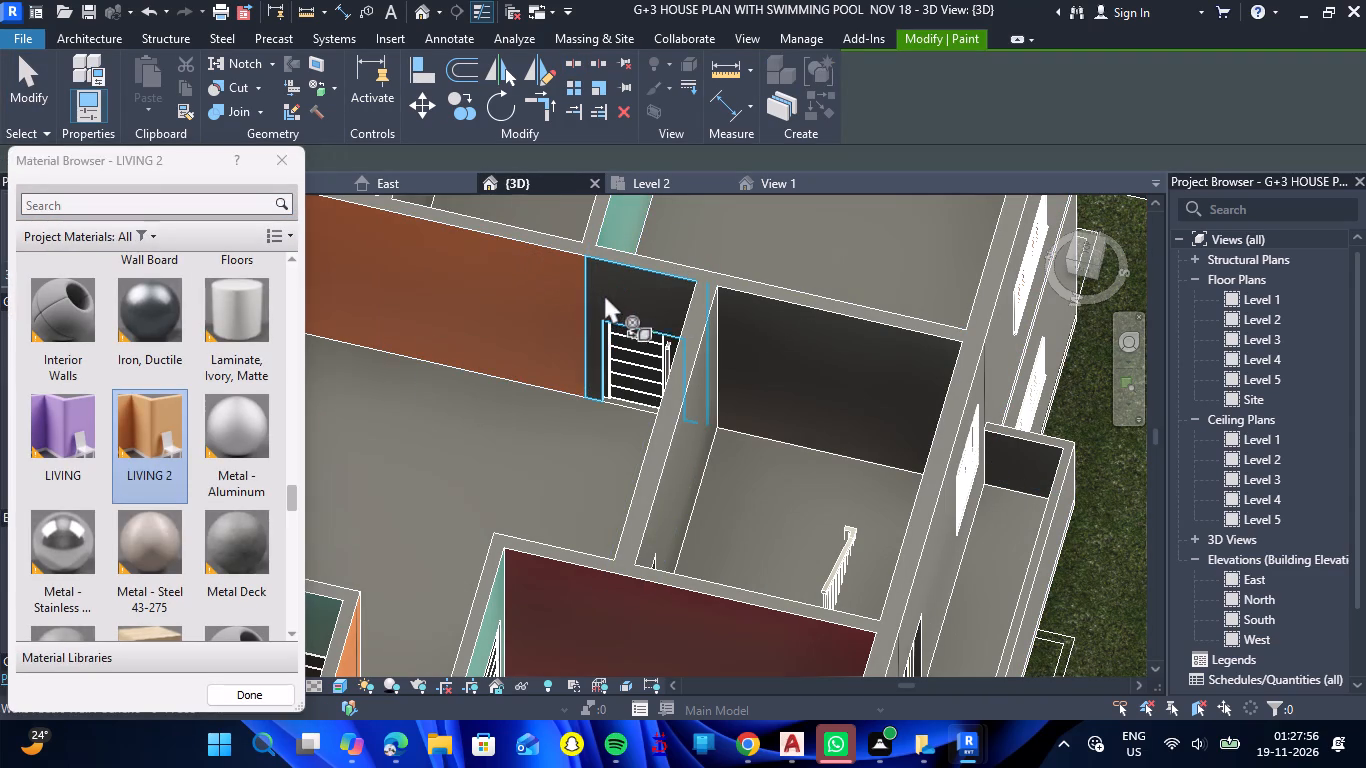
left_click(620, 296)
Split the wall between the stair room and the far red-painted bedroom where the stair room's hall-side wall meets it.
scroll(621, 296, "down", 7)
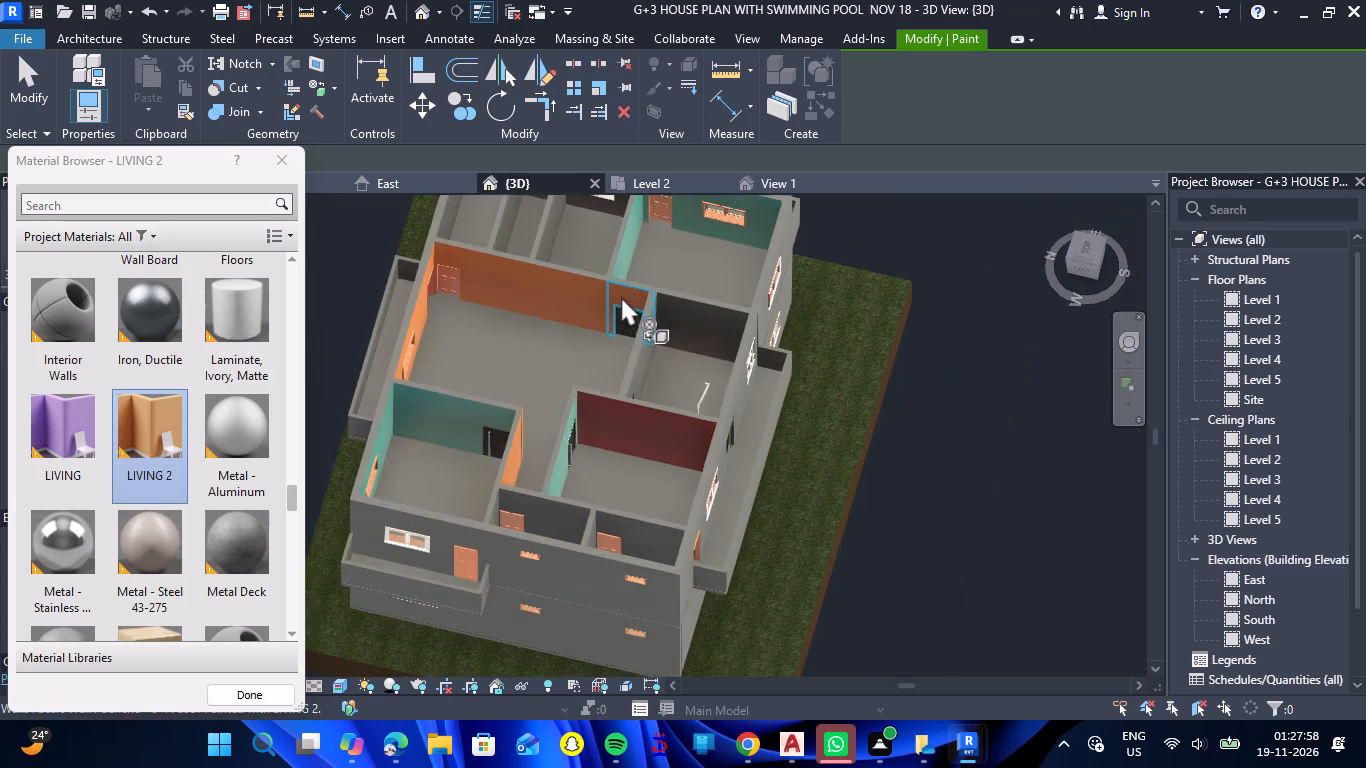
scroll(621, 296, "down", 3)
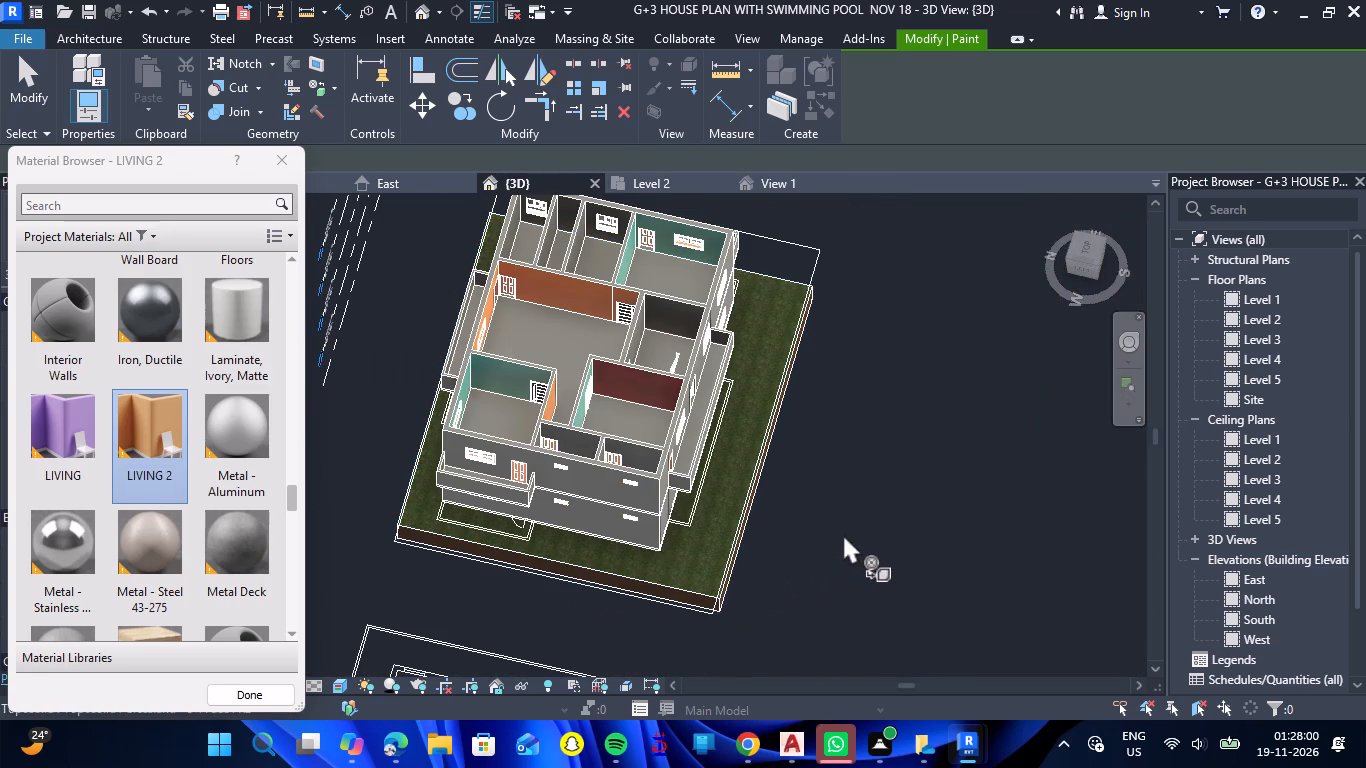
left_click_drag(842, 534, 1016, 487, "shift")
right_click_drag(840, 535, 1016, 487, "shift")
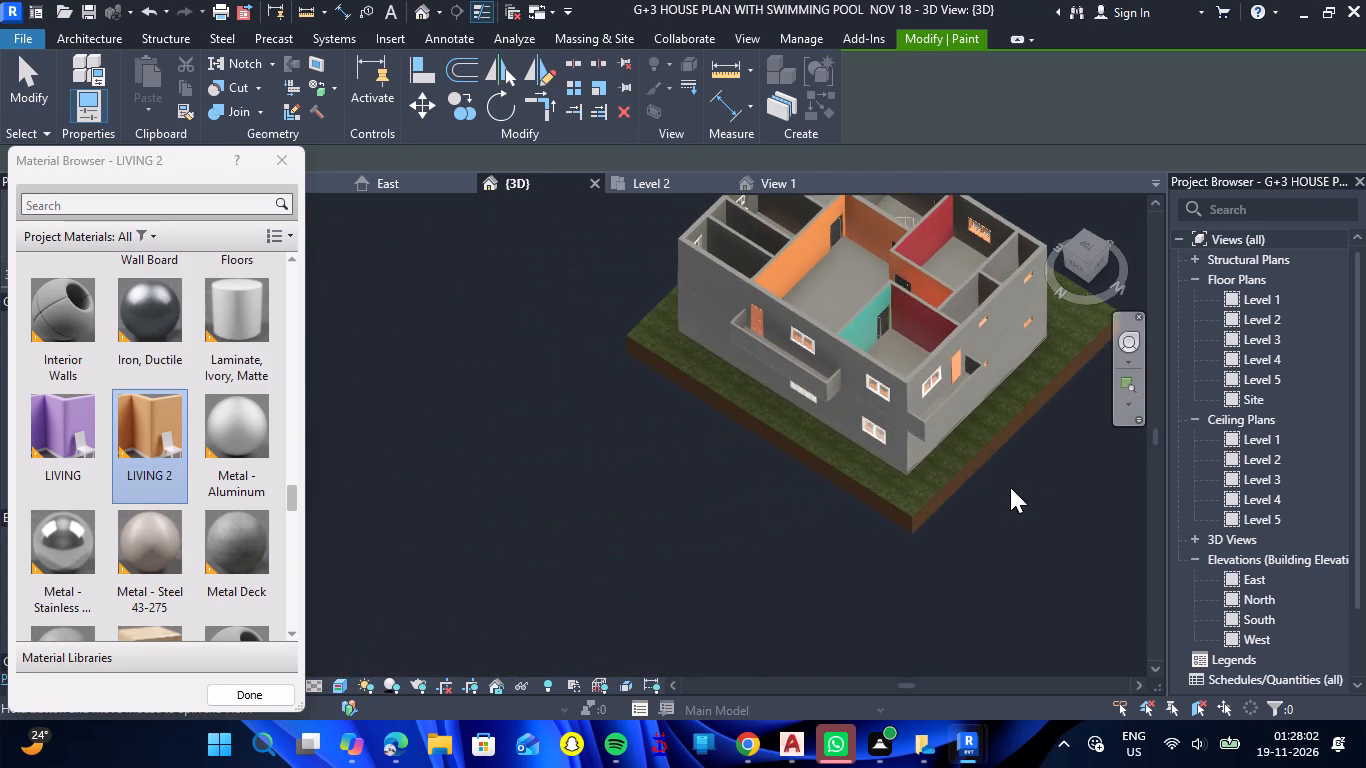
scroll(1001, 492, "down", 5)
scroll(950, 310, "up", 2)
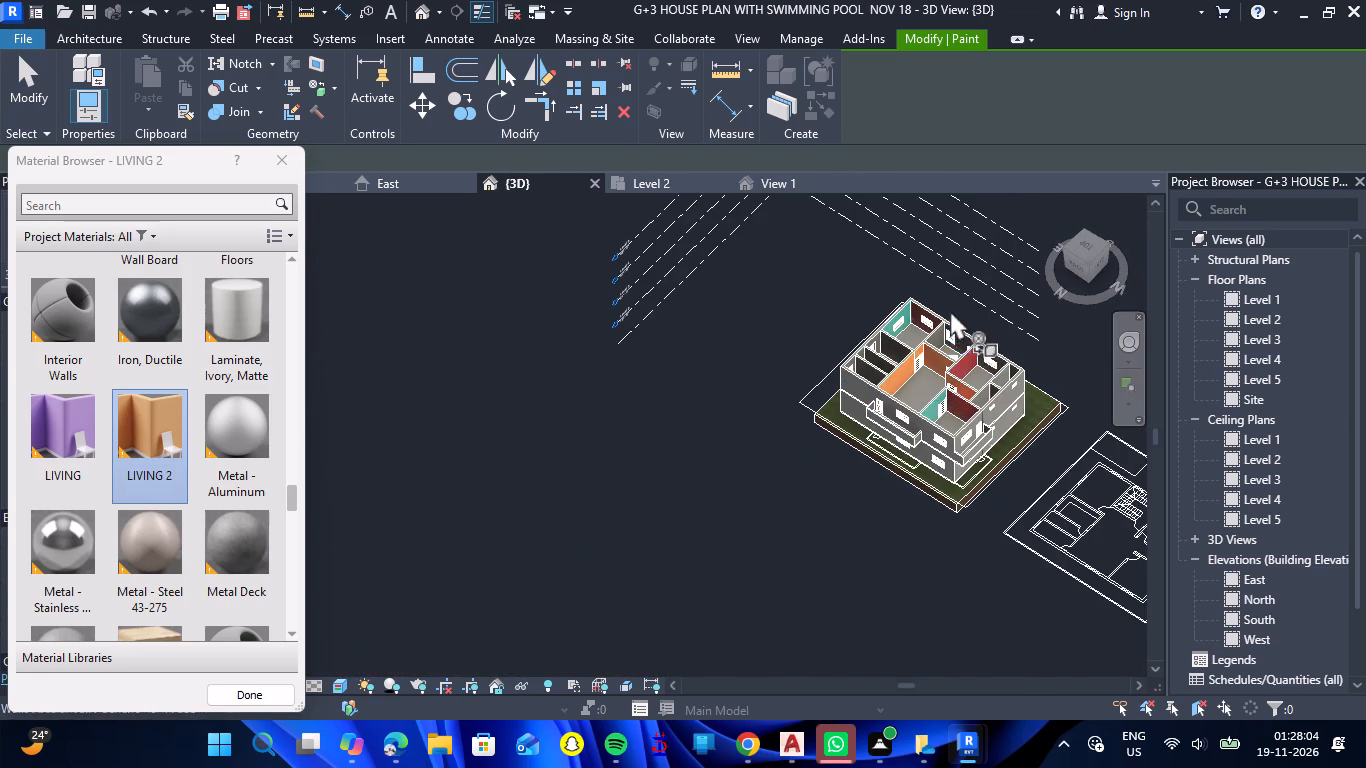
scroll(950, 310, "up", 4)
scroll(1009, 433, "down", 5)
scroll(1035, 493, "up", 6)
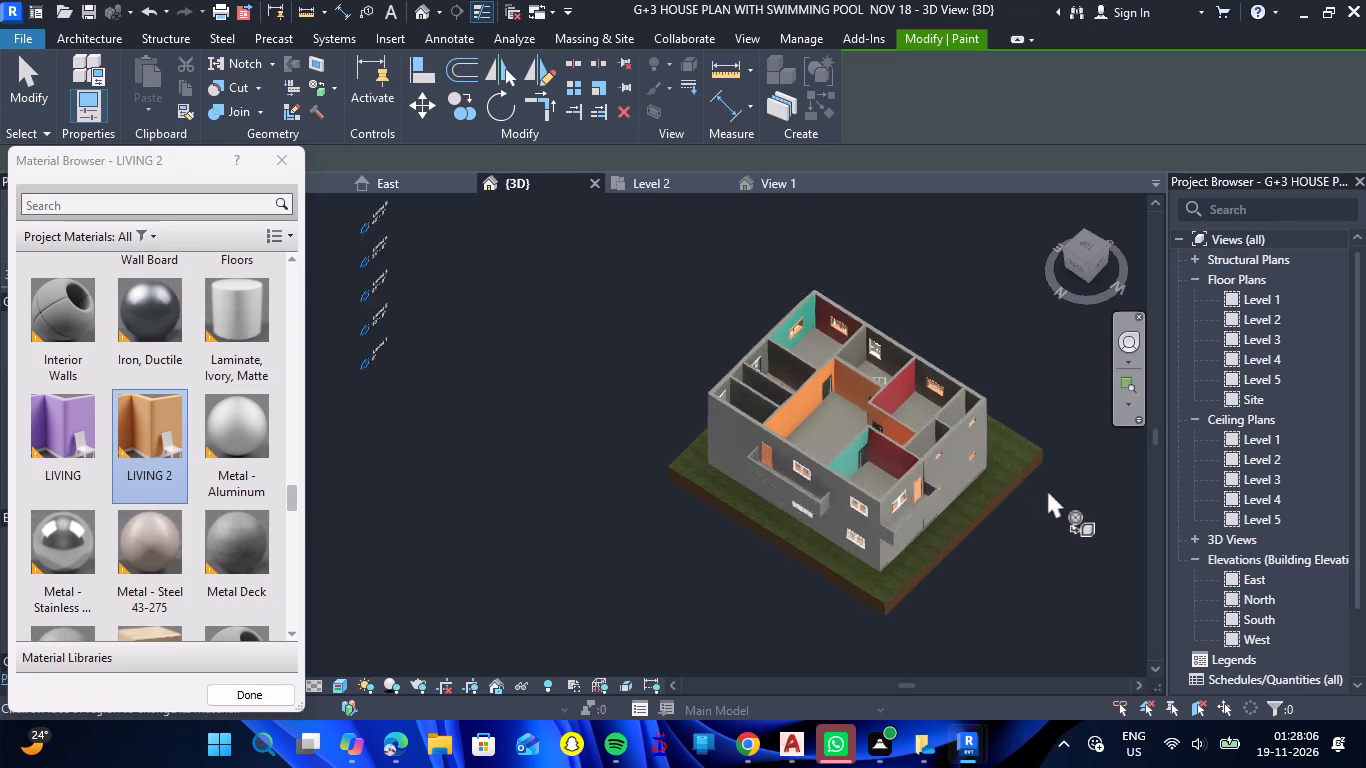
scroll(1034, 473, "down", 4)
left_click_drag(585, 566, 878, 365, "shift")
right_click_drag(585, 566, 878, 365, "shift")
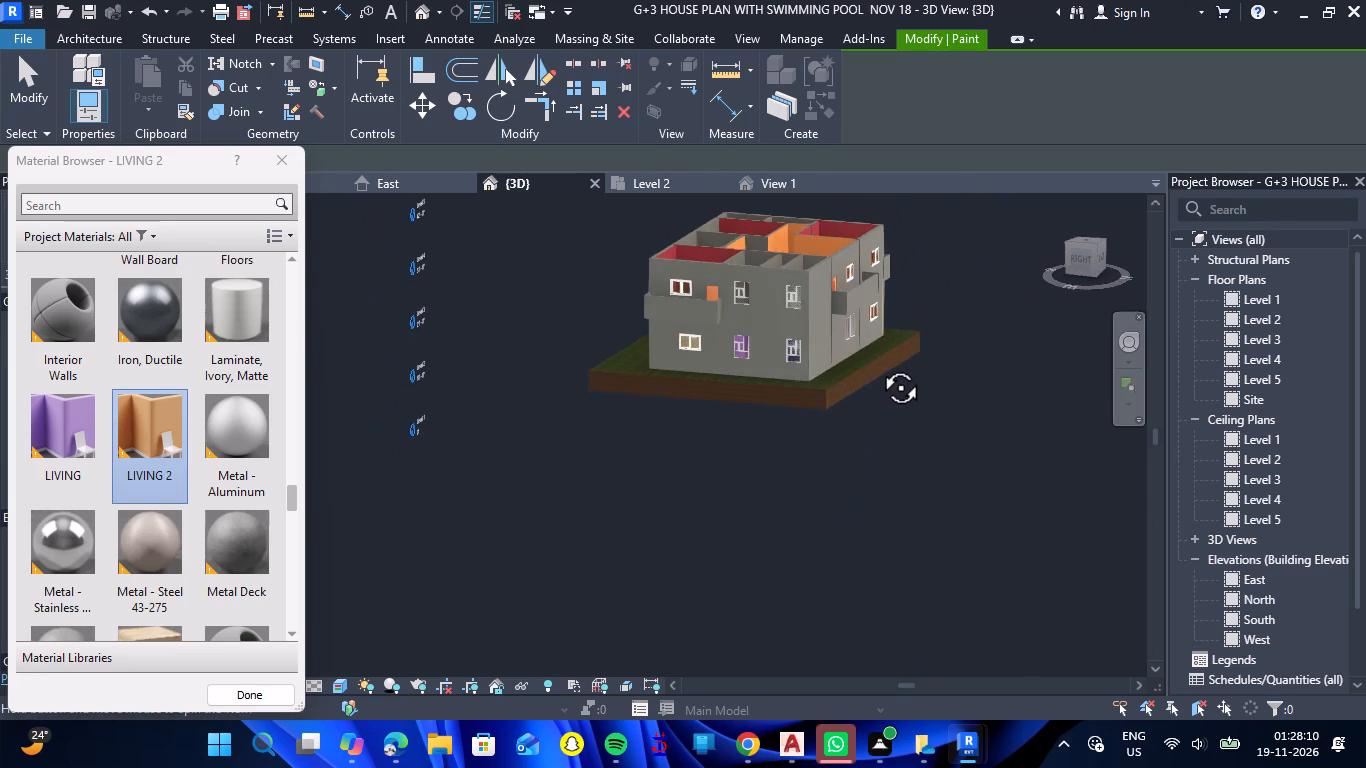
left_click_drag(878, 365, 889, 397, "shift")
right_click_drag(878, 365, 889, 397, "shift")
scroll(885, 403, "down", 5)
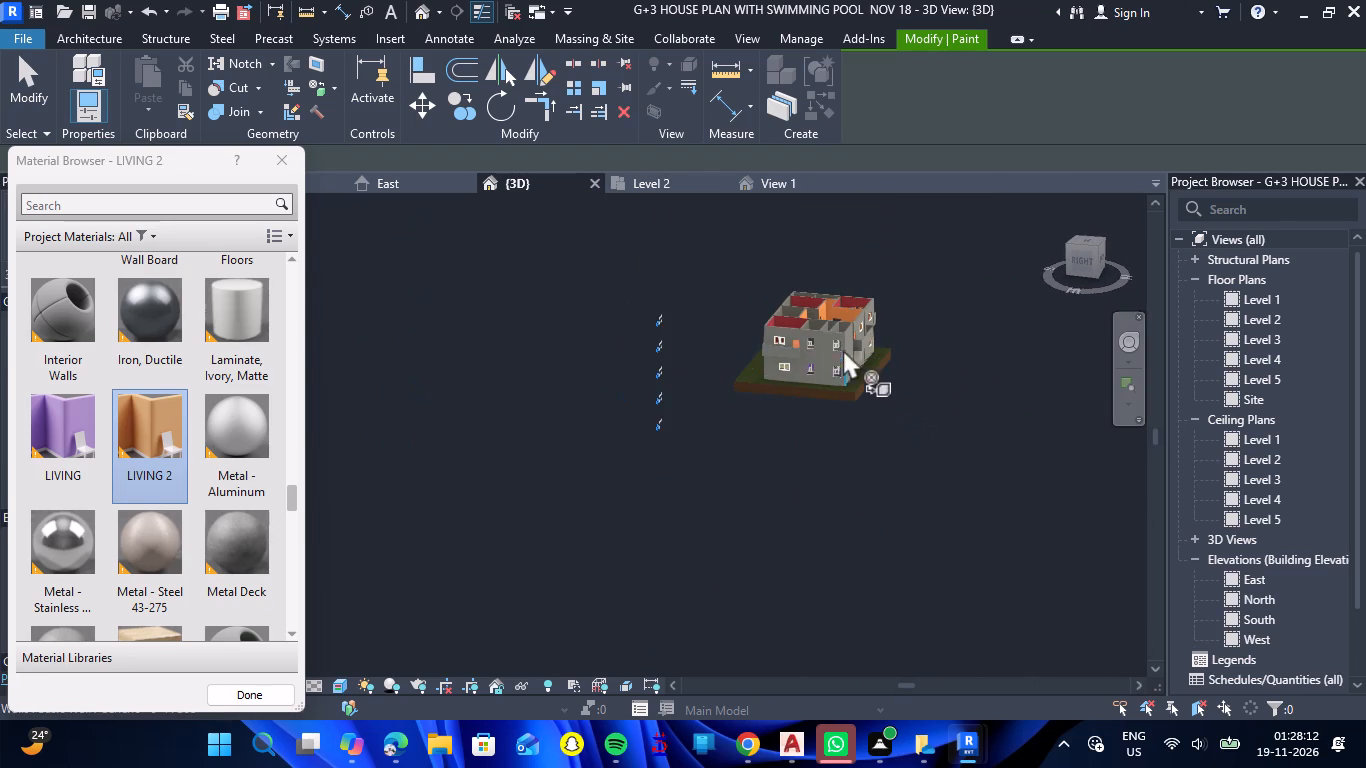
scroll(815, 305, "up", 16)
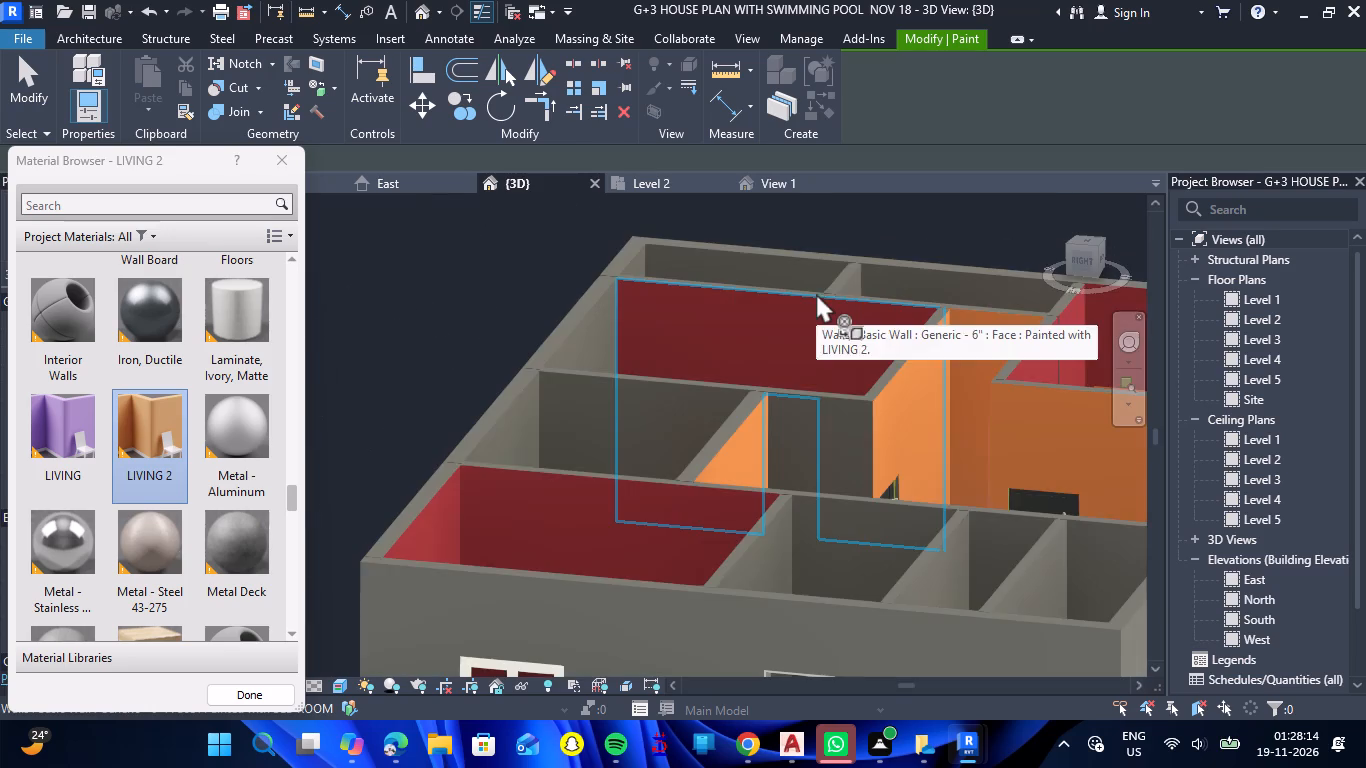
scroll(792, 368, "up", 3)
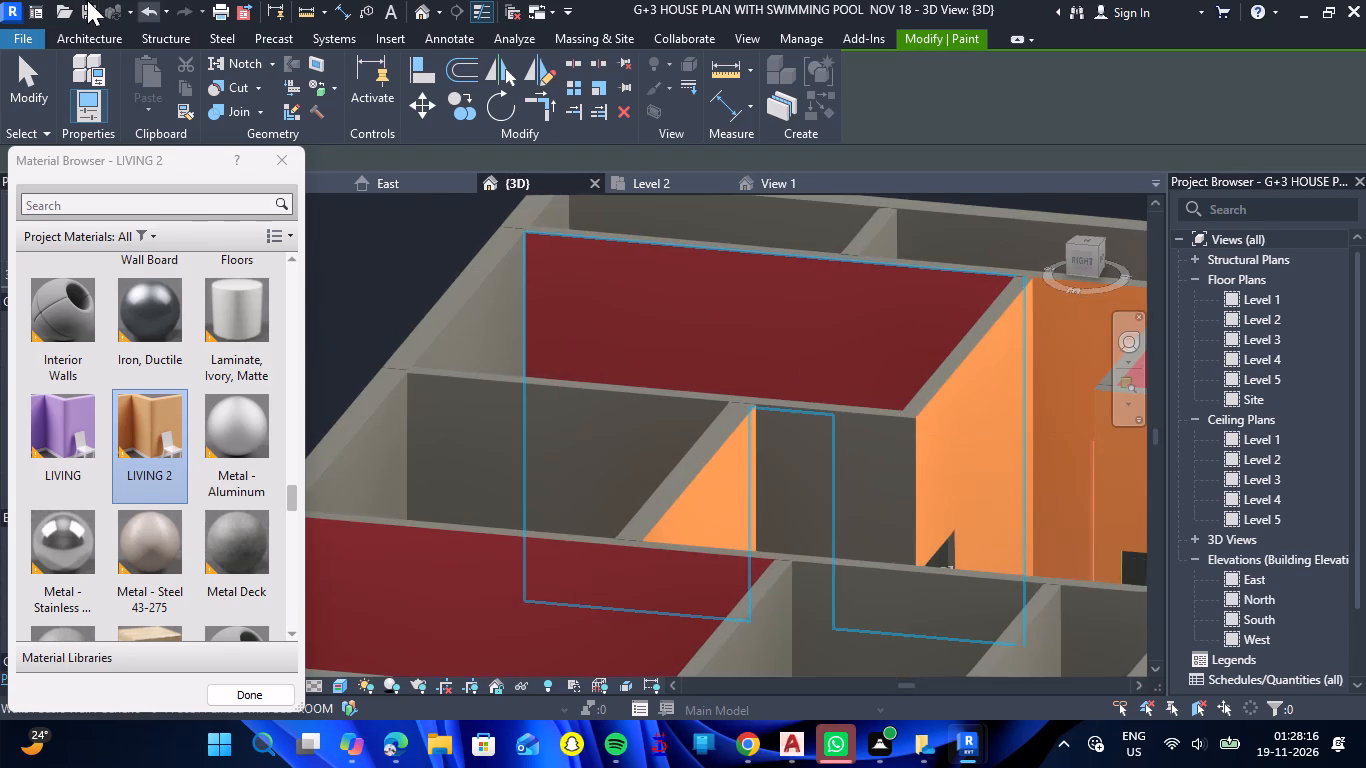
left_click(573, 70)
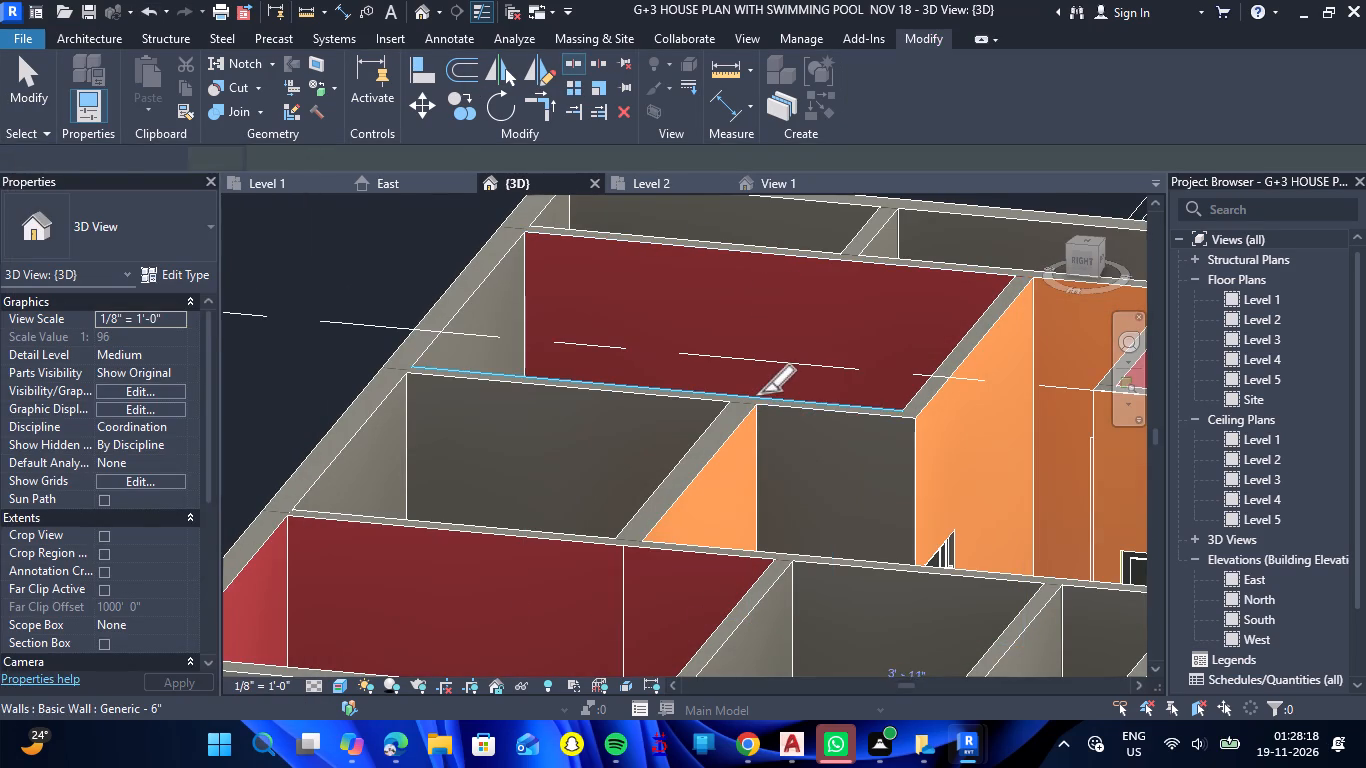
left_click(750, 392)
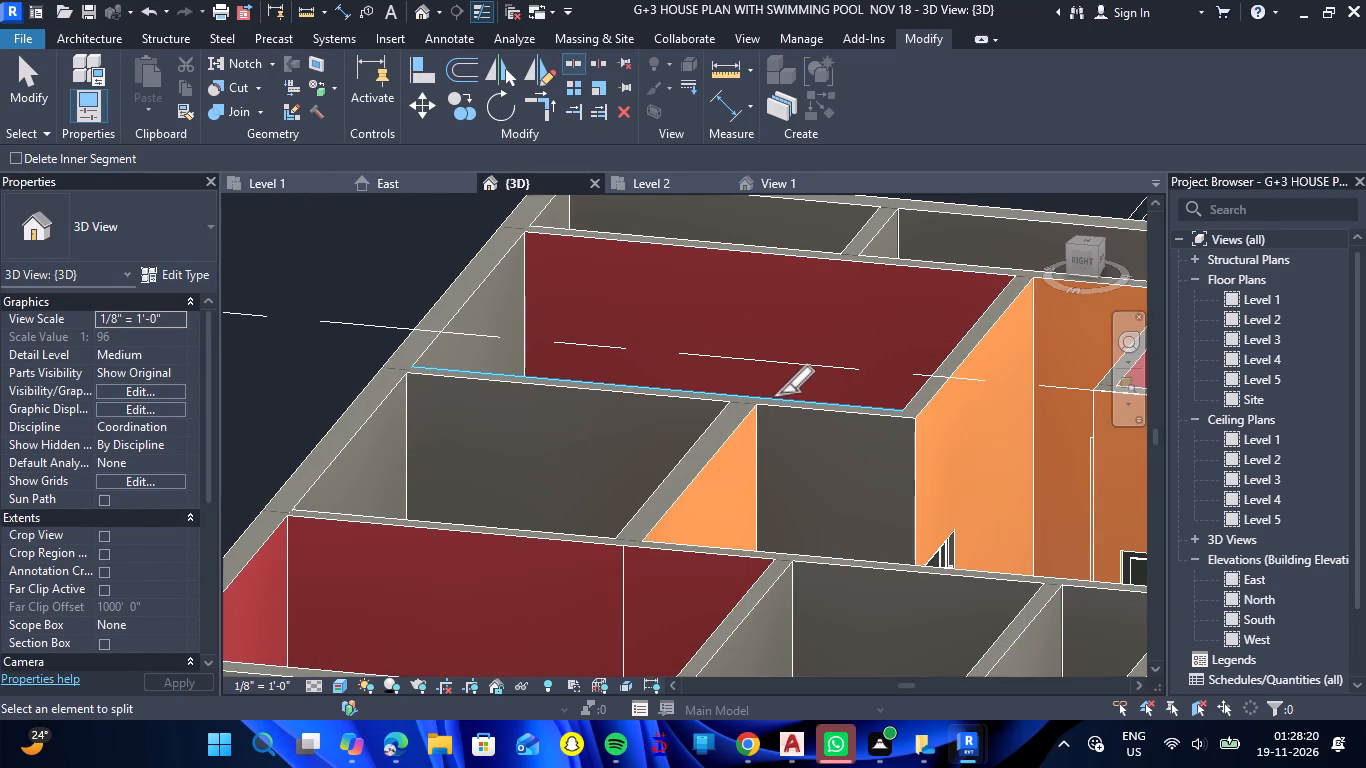
key("Escape")
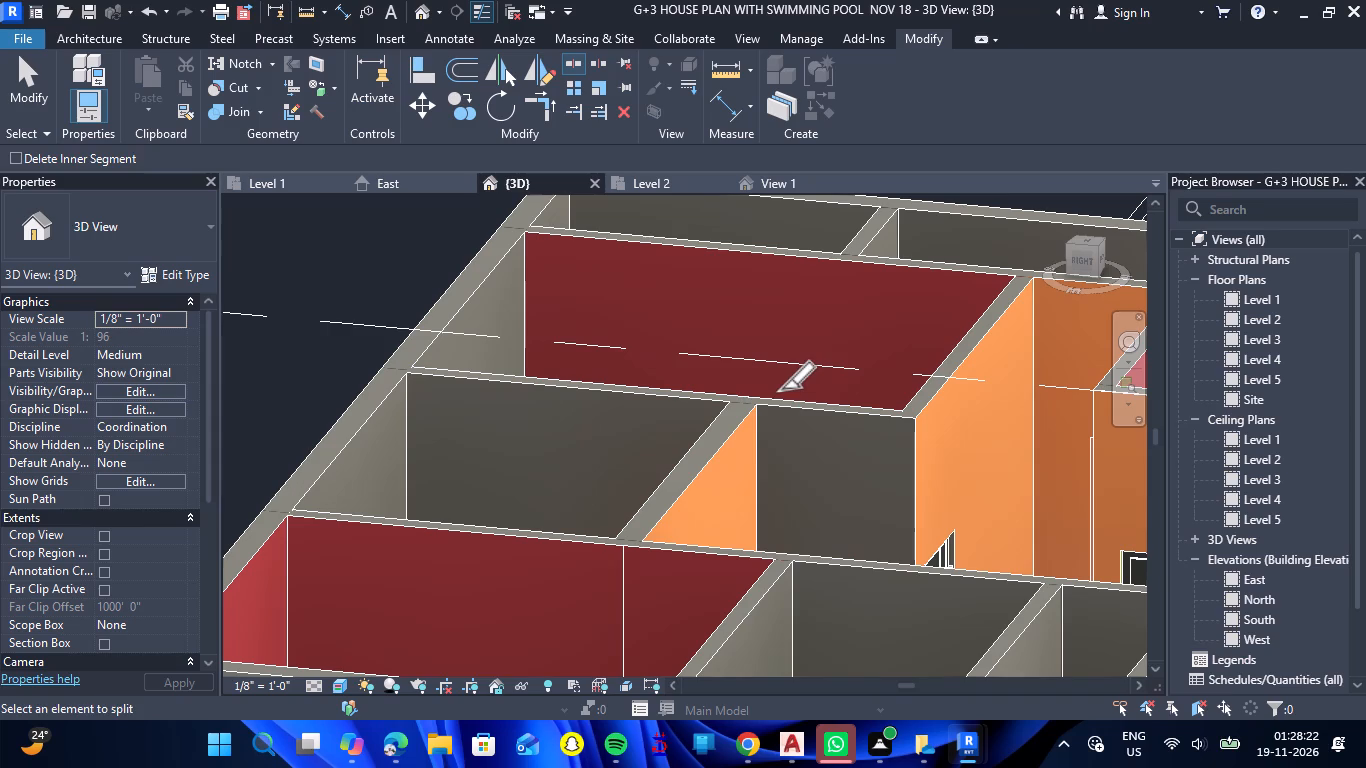
key("Escape")
Paint the passage-side face of the newly split bedroom wall segment beside the stair room with LIVING 2.
type("PT")
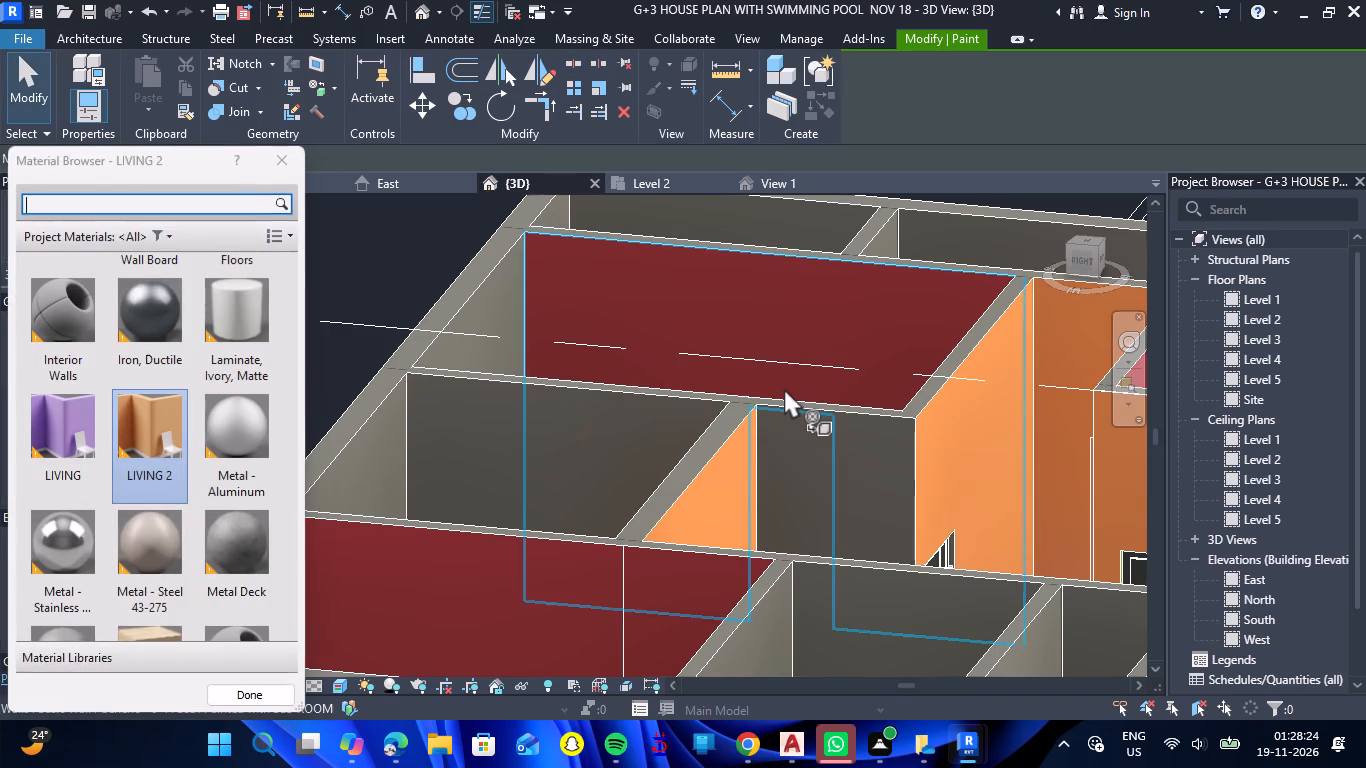
left_click(821, 463)
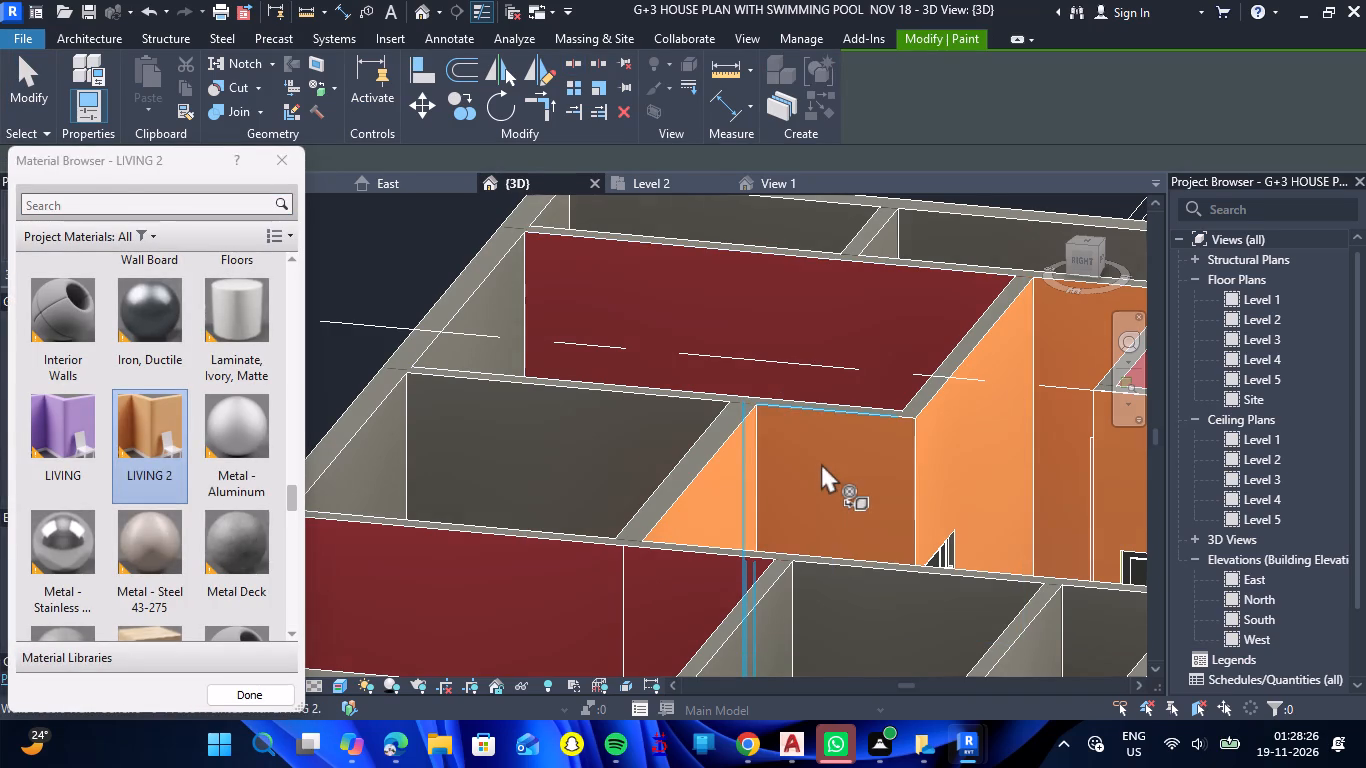
Browse the project materials for a paint finish suited to the remaining unpainted rooms.
scroll(829, 450, "down", 9)
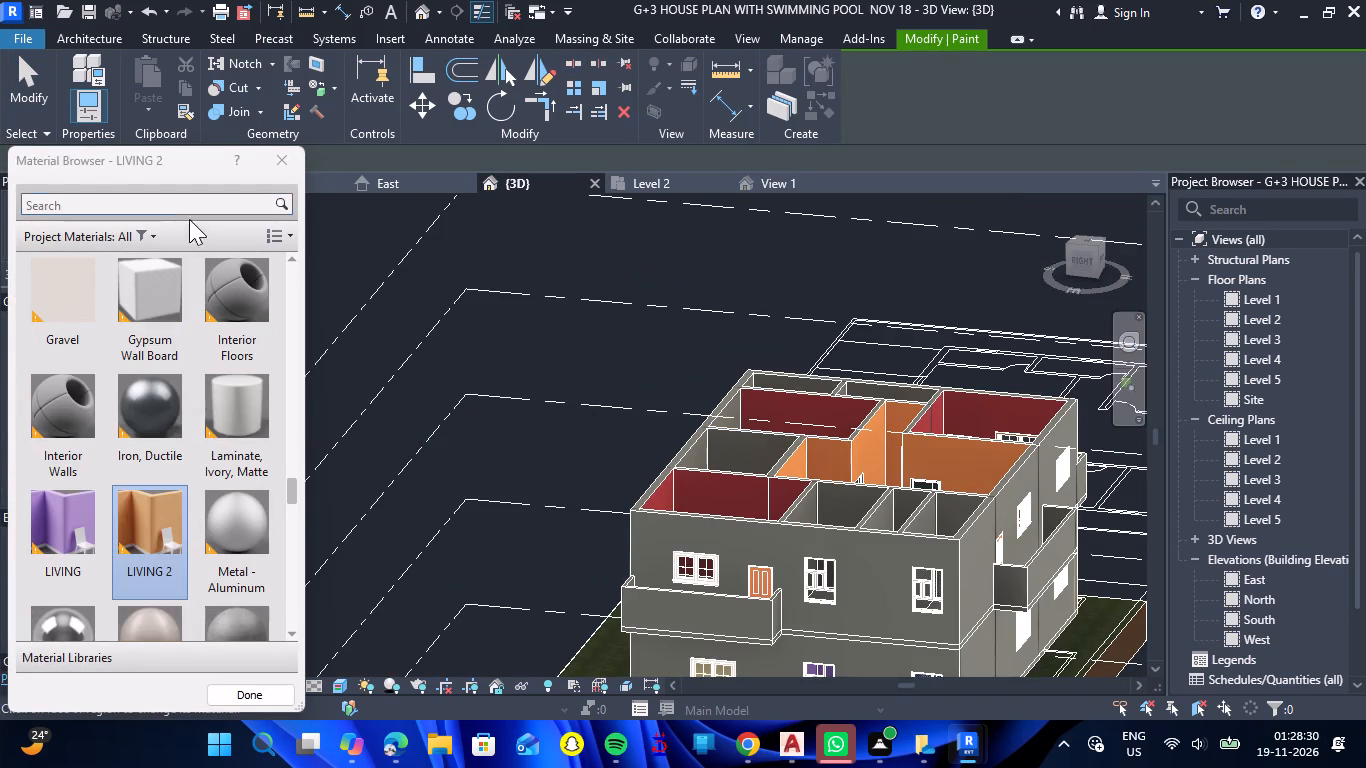
left_click(198, 207)
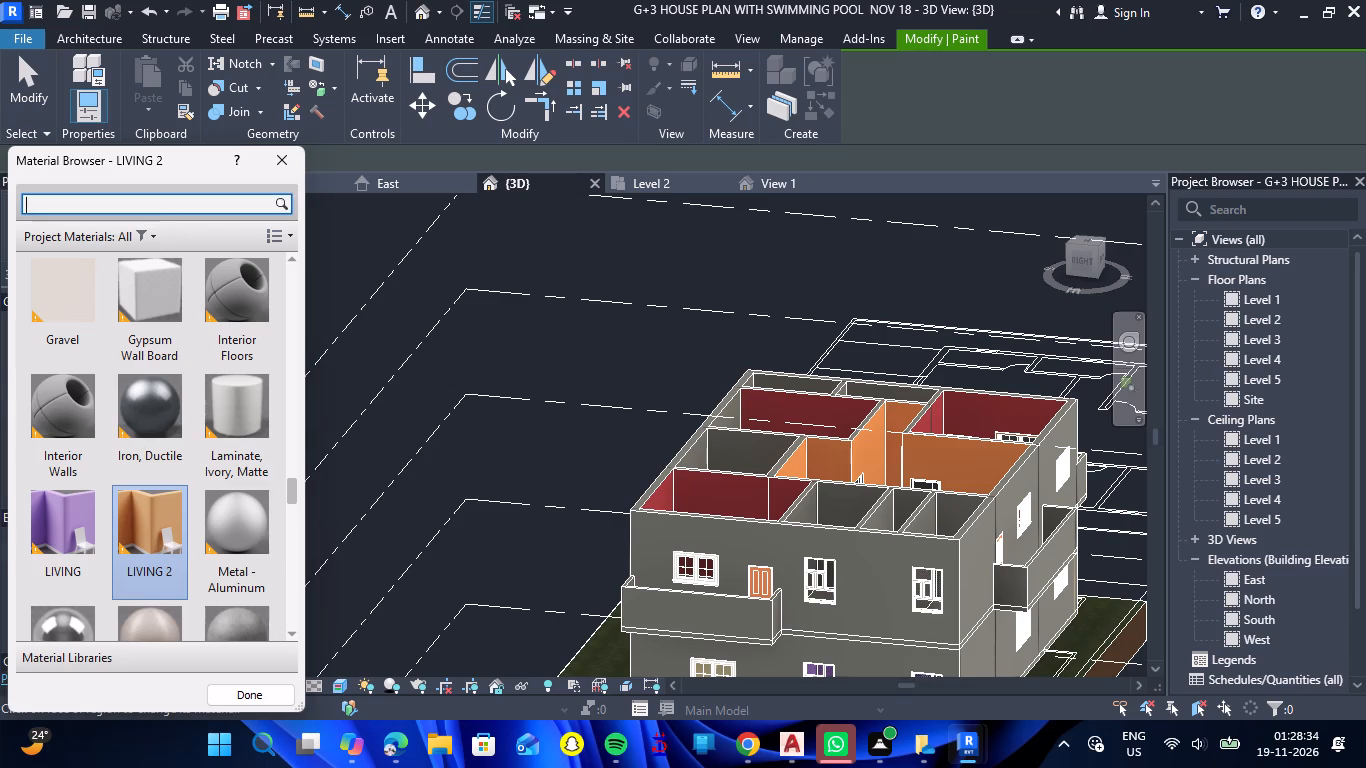
scroll(147, 393, "down", 3)
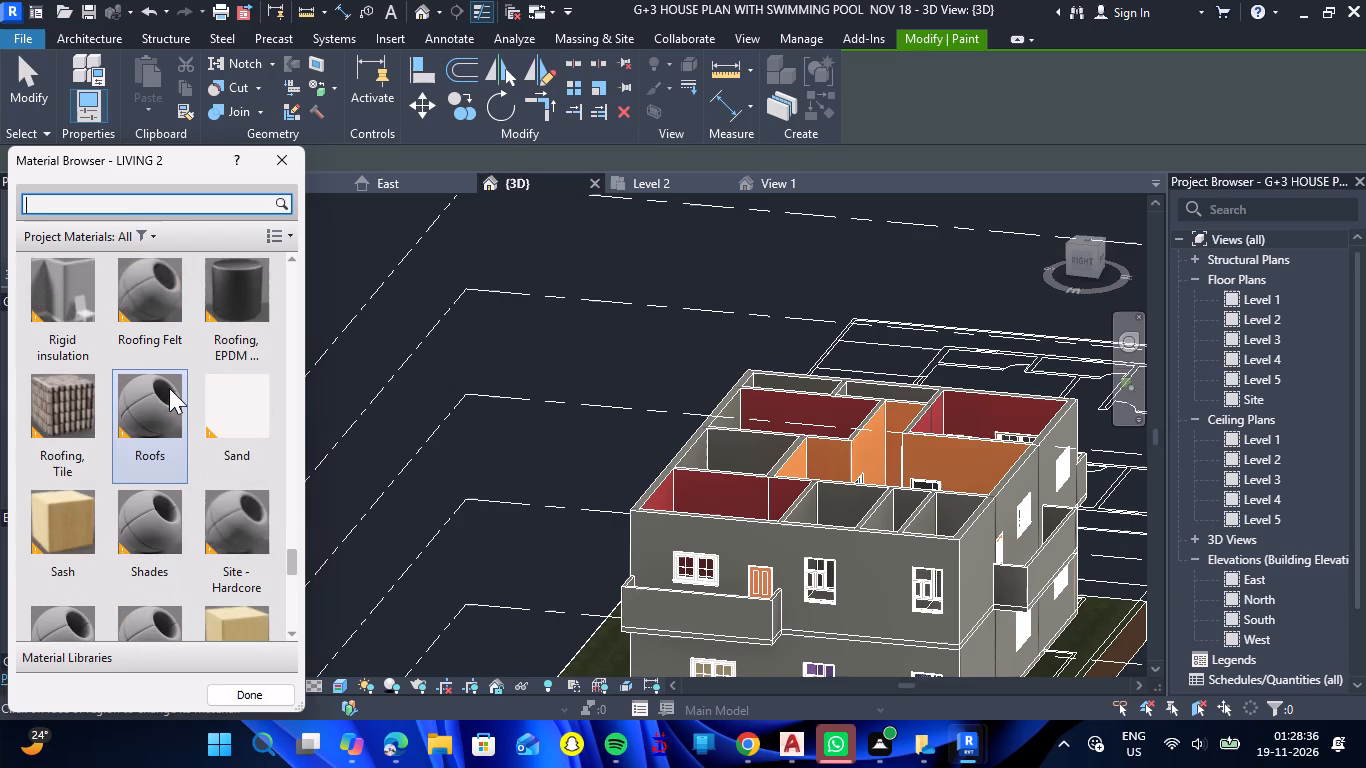
scroll(173, 383, "down", 2)
scroll(182, 380, "up", 2)
scroll(182, 380, "down", 1)
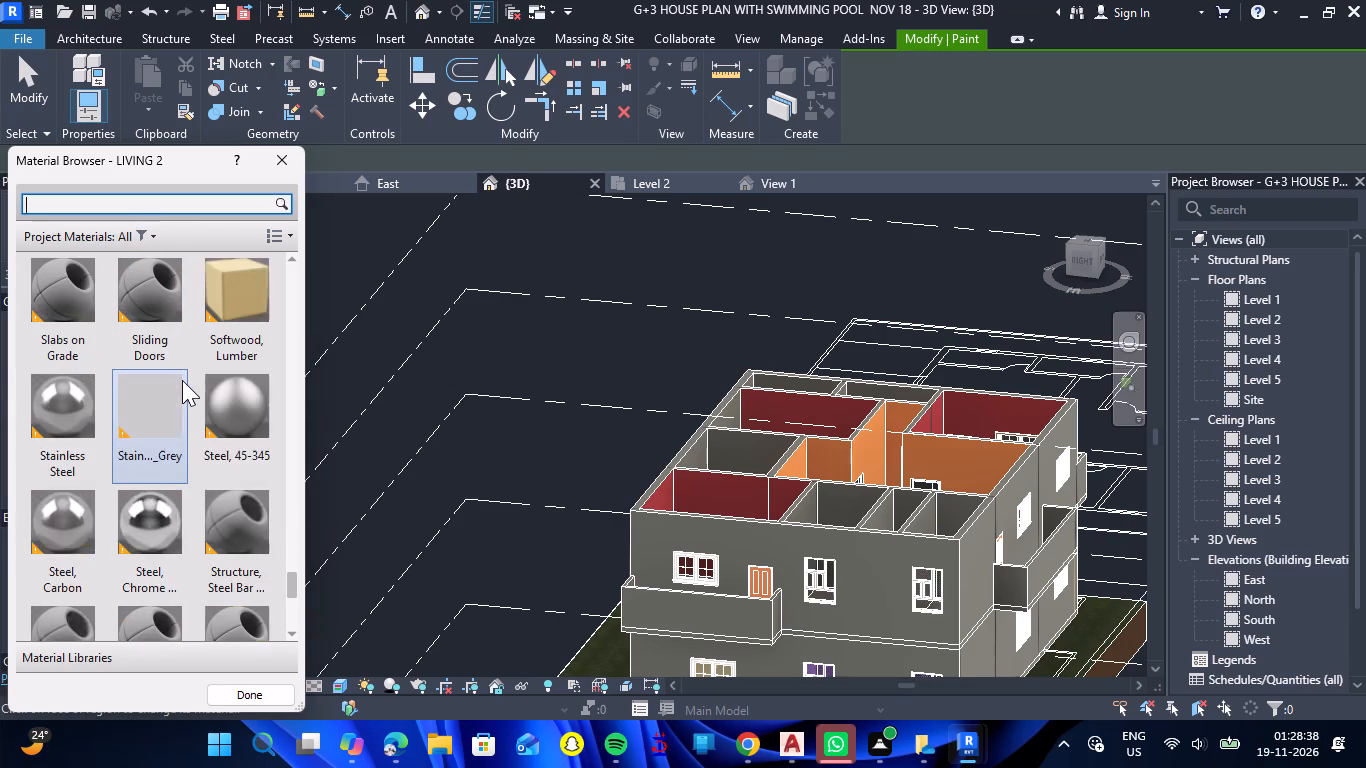
scroll(183, 380, "down", 2)
scroll(188, 376, "up", 4)
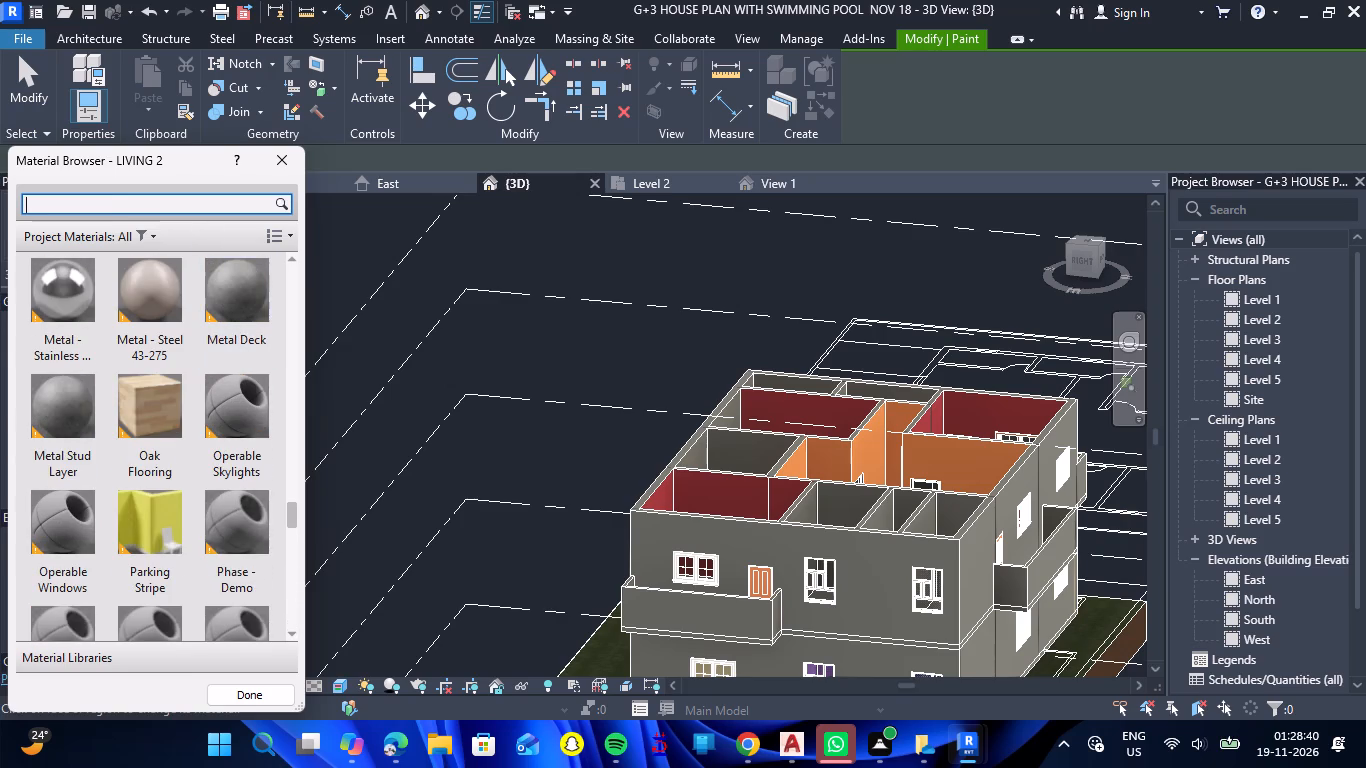
Search the project materials for KITCHEN.
left_click(207, 206)
type("KI")
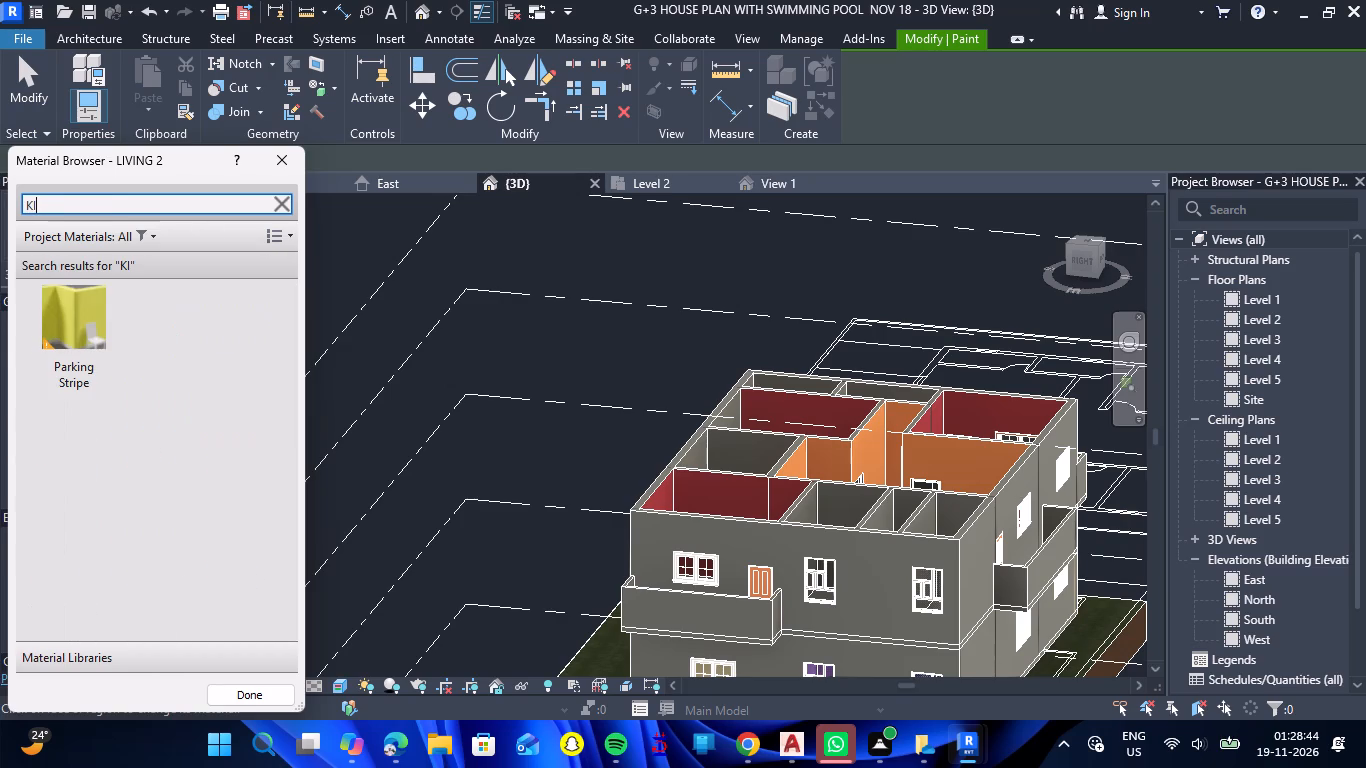
type("TCHEN")
key("BackSpace")
key("BackSpace")
key("BackSpace")
key("BackSpace")
key("BackSpace")
key("BackSpace")
key("BackSpace")
key("BackSpace")
key("BackSpace")
key("BackSpace")
key("BackSpace")
key("BackSpace")
key("BackSpace")
key("BackSpace")
key("BackSpace")
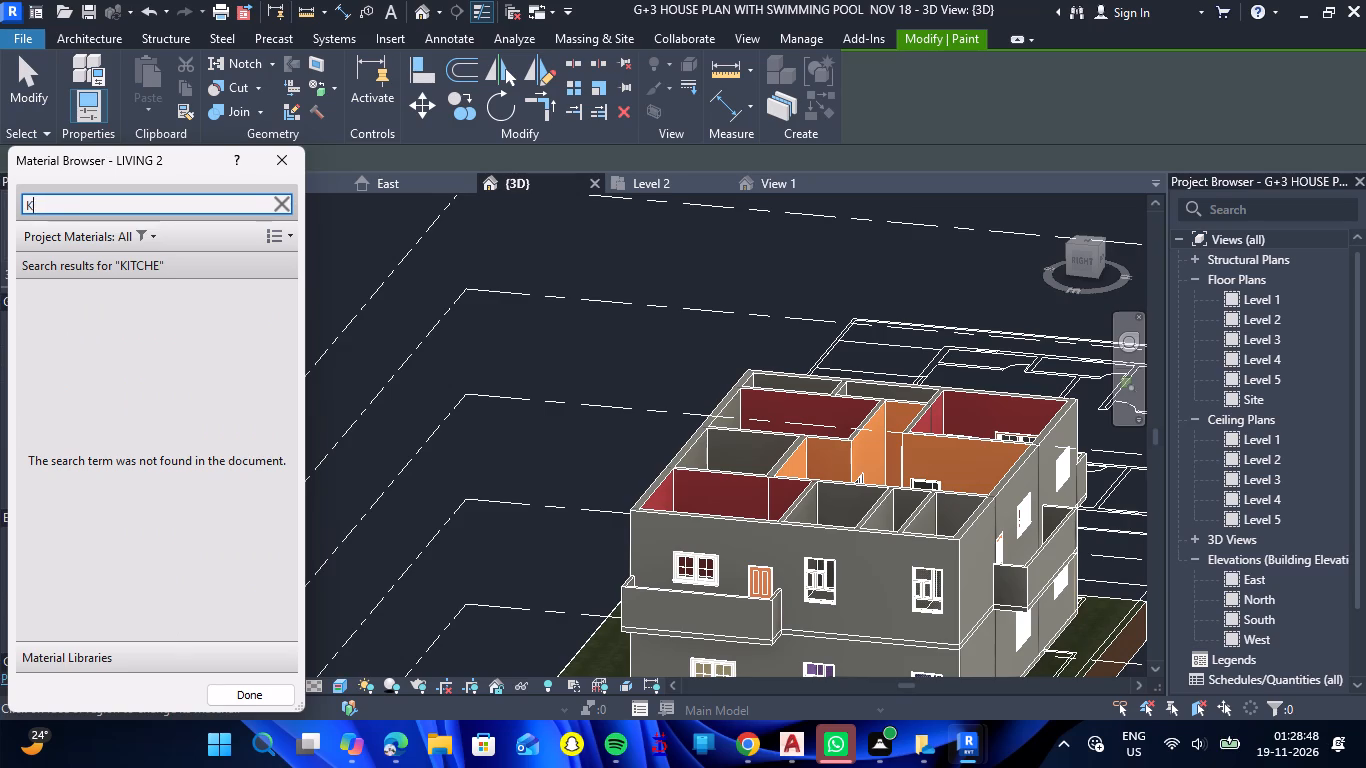
Search the project materials for BATH.
type("BR")
key("BackSpace")
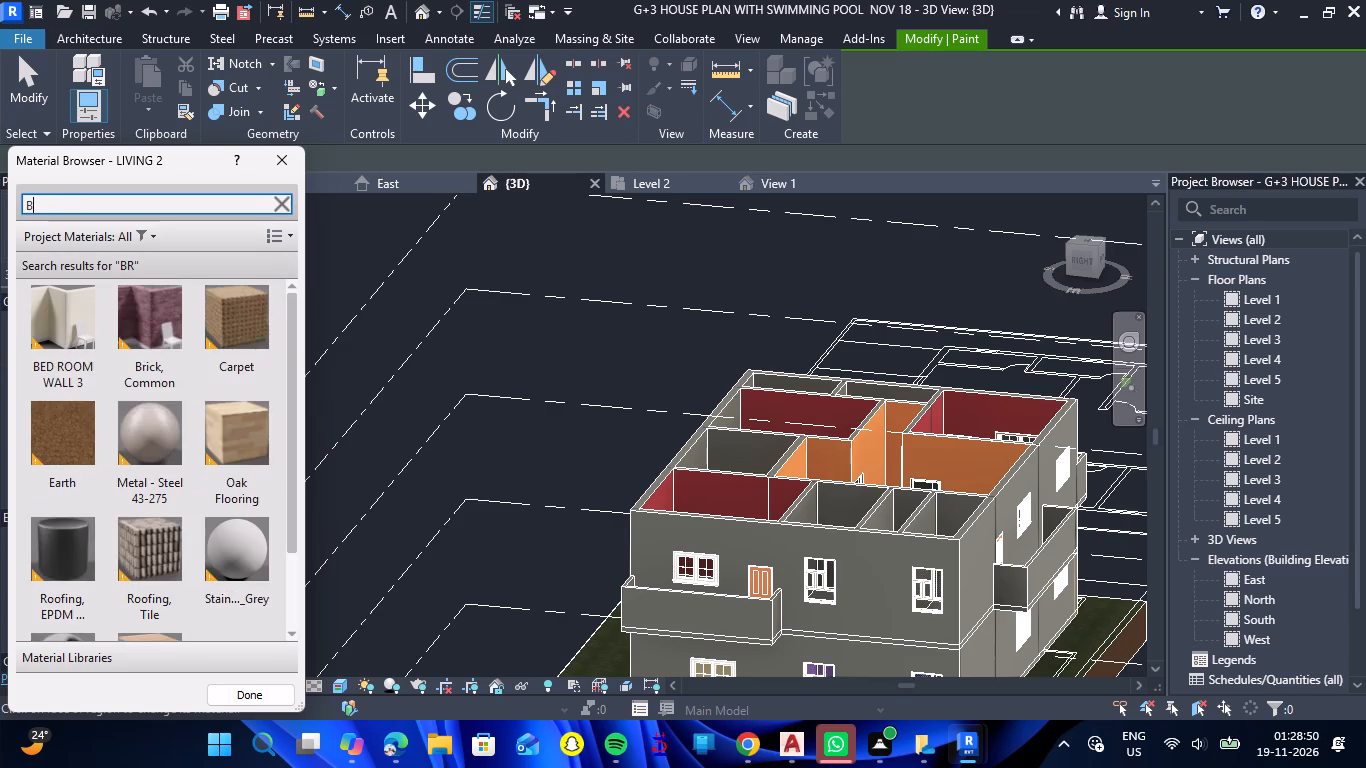
key("BackSpace")
key("BackSpace")
type("BATH")
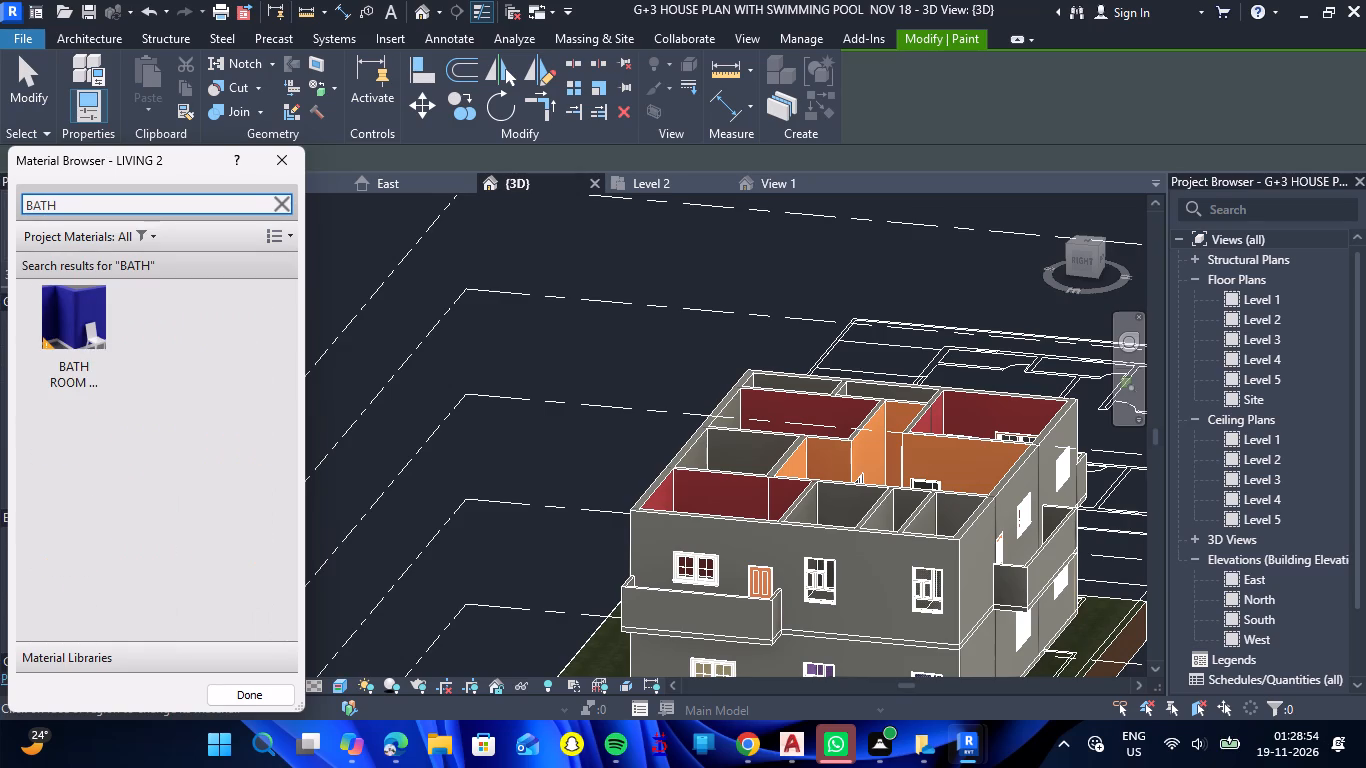
key("BackSpace")
key("BackSpace")
key("BackSpace")
key("BackSpace")
key("BackSpace")
key("BackSpace")
key("BackSpace")
key("BackSpace")
key("BackSpace")
key("BackSpace")
key("BackSpace")
key("BackSpace")
Find the LIVING material and paint the hall-side and bedroom-side walls of the room adjoining the near corner bedroom with it.
type("LIVING")
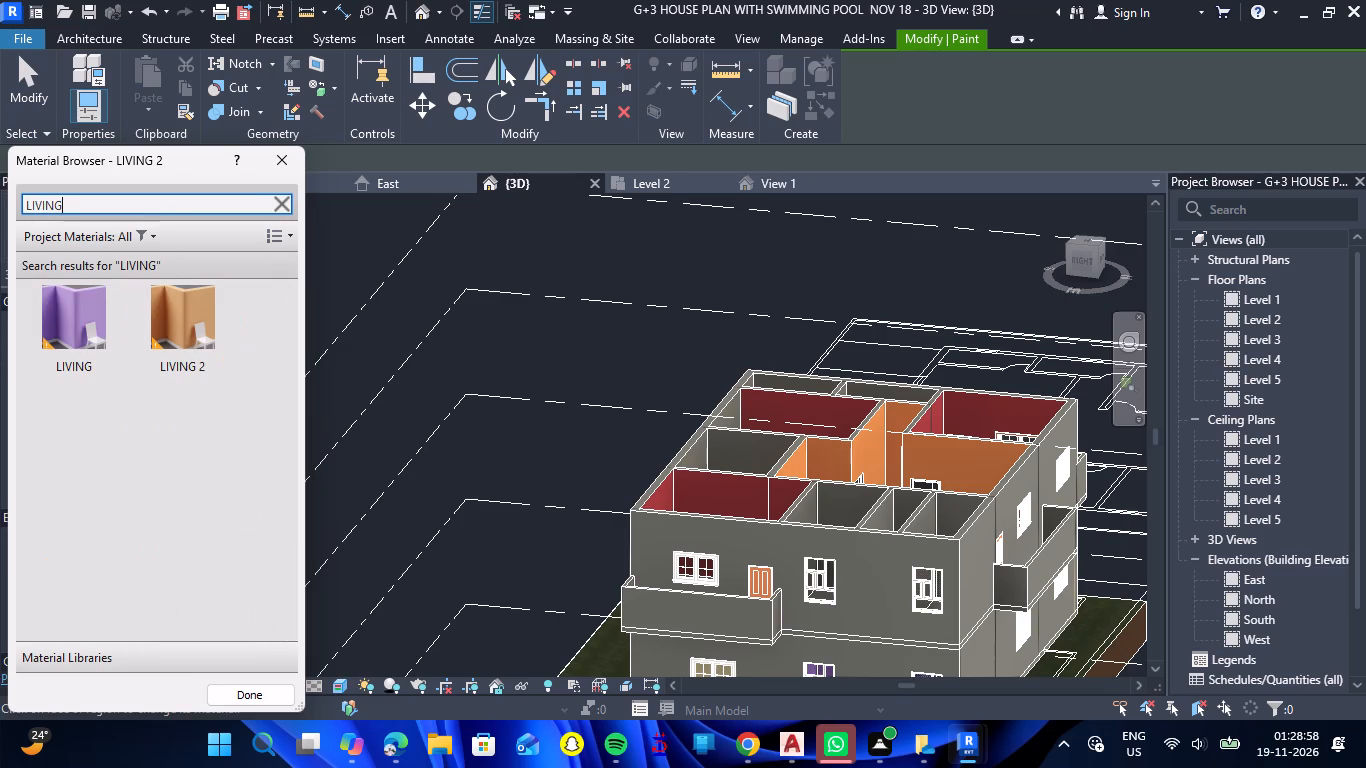
left_click(77, 361)
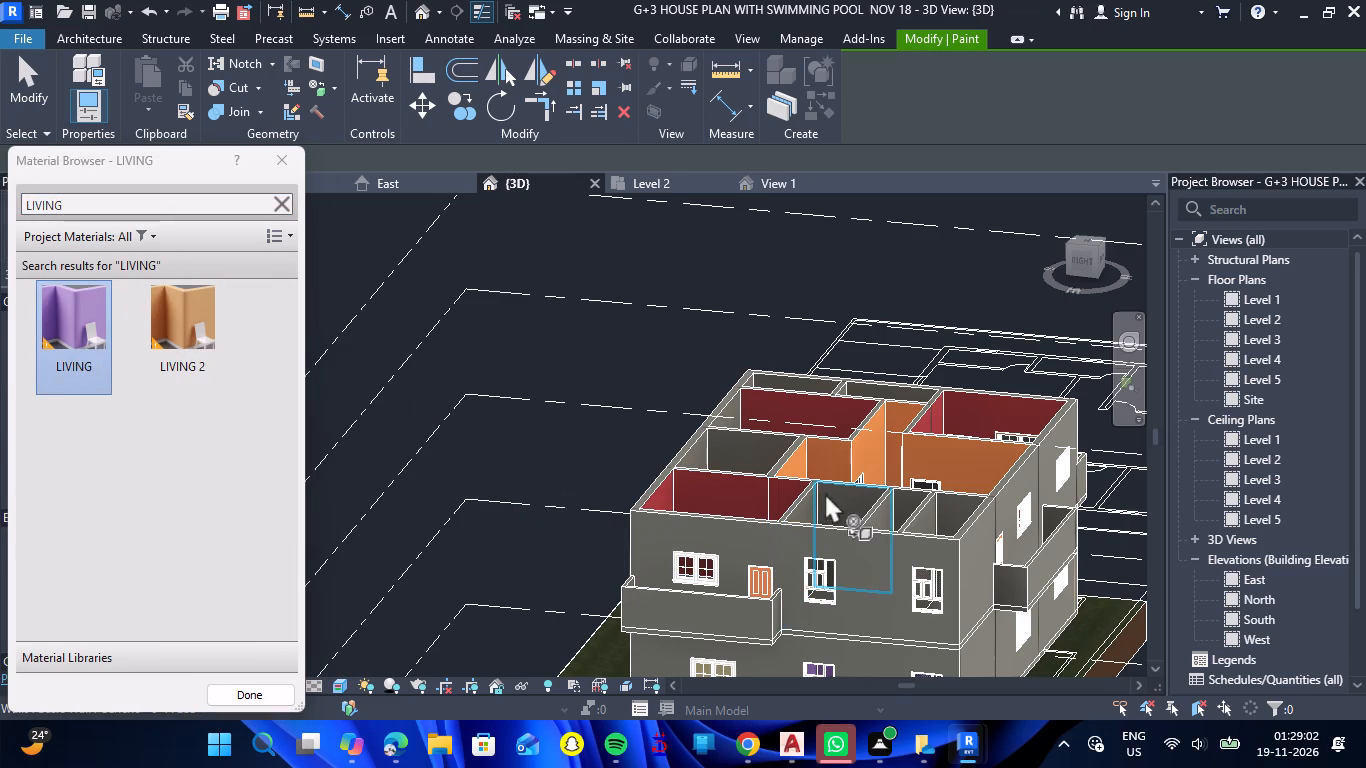
scroll(839, 501, "up", 5)
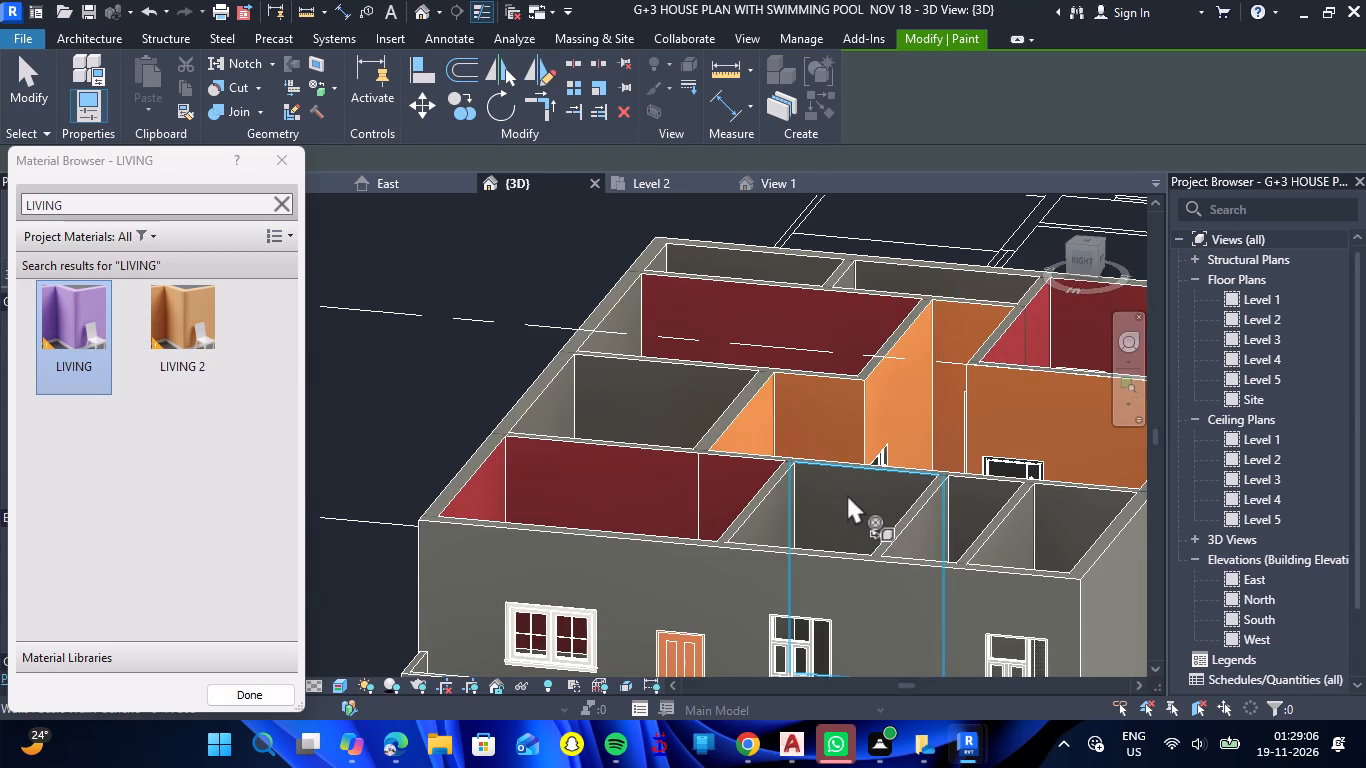
scroll(847, 494, "up", 3)
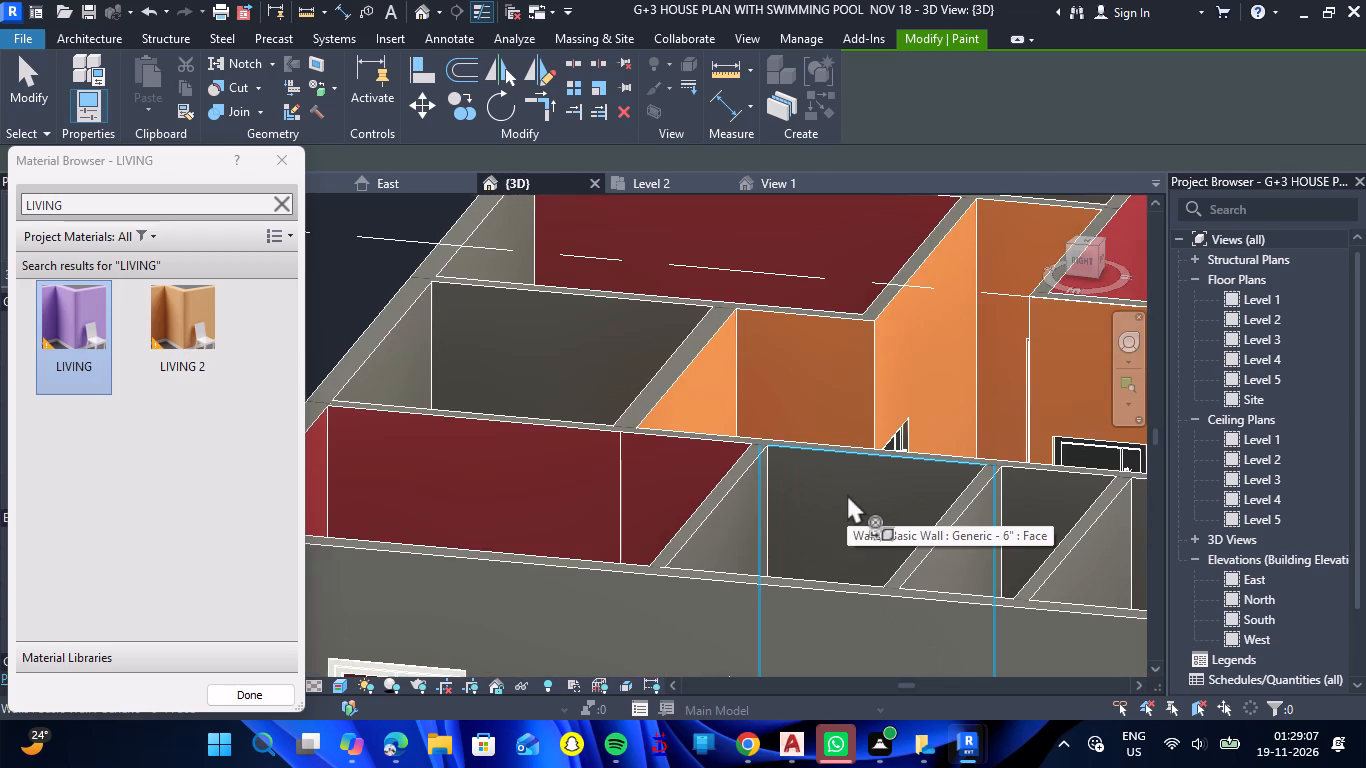
left_click(837, 494)
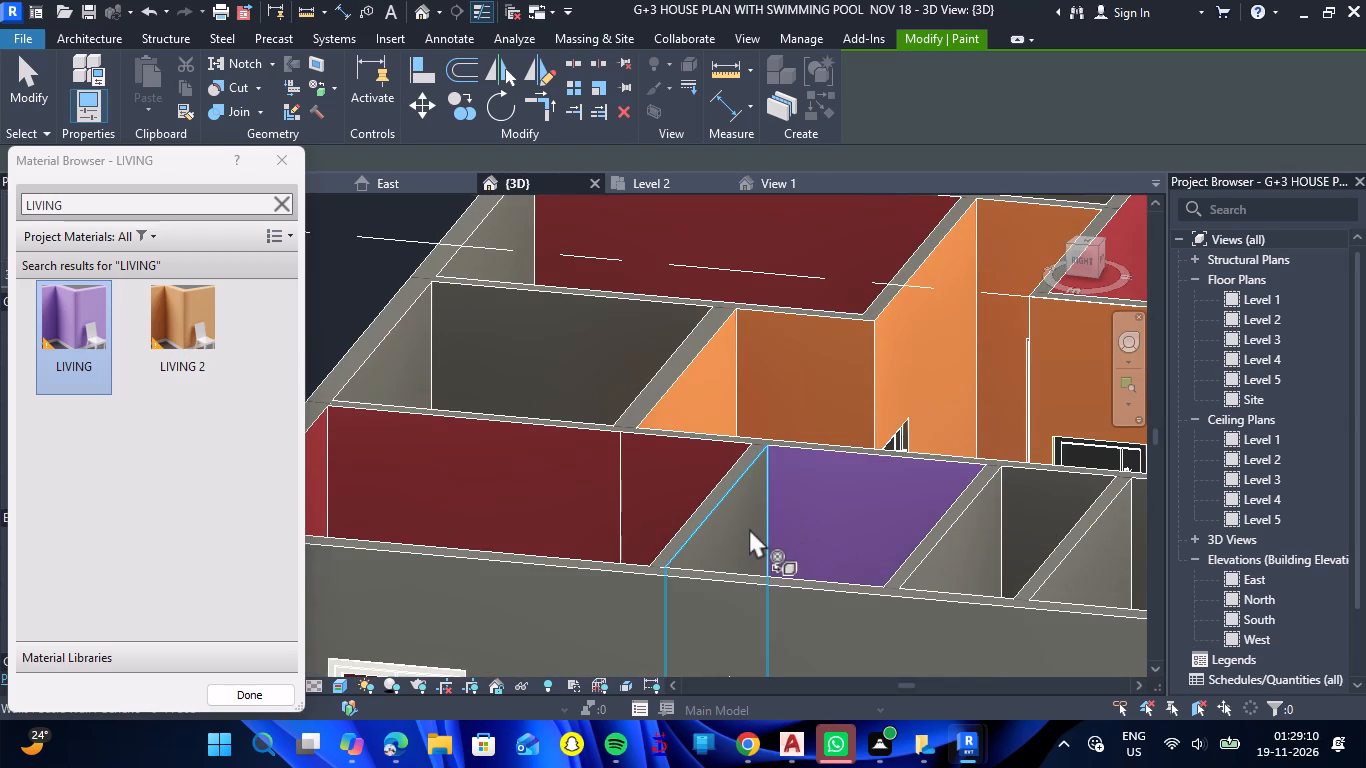
left_click(740, 530)
Paint LIVING 2 on the small-room partition and exterior window wall of the purple-walled room beside the near corner bedroom.
scroll(783, 503, "down", 7)
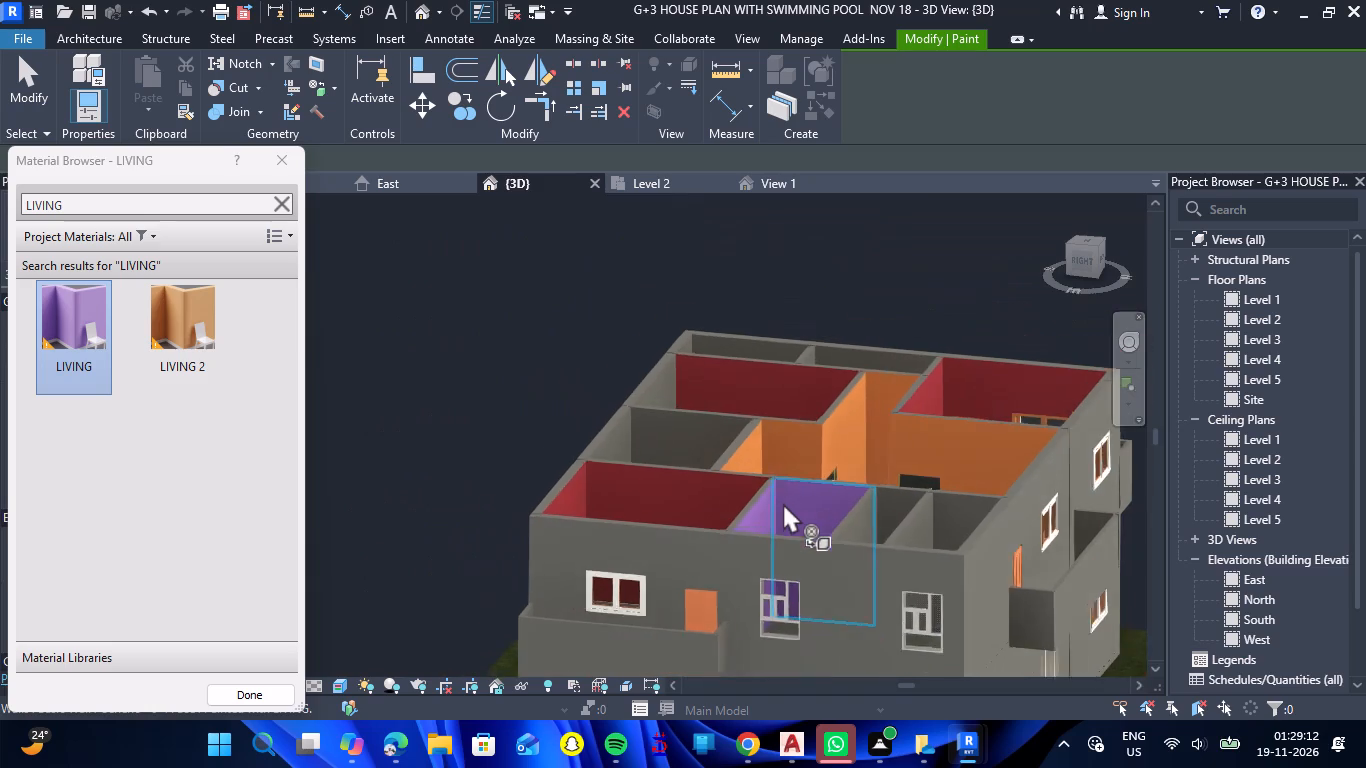
scroll(783, 503, "down", 4)
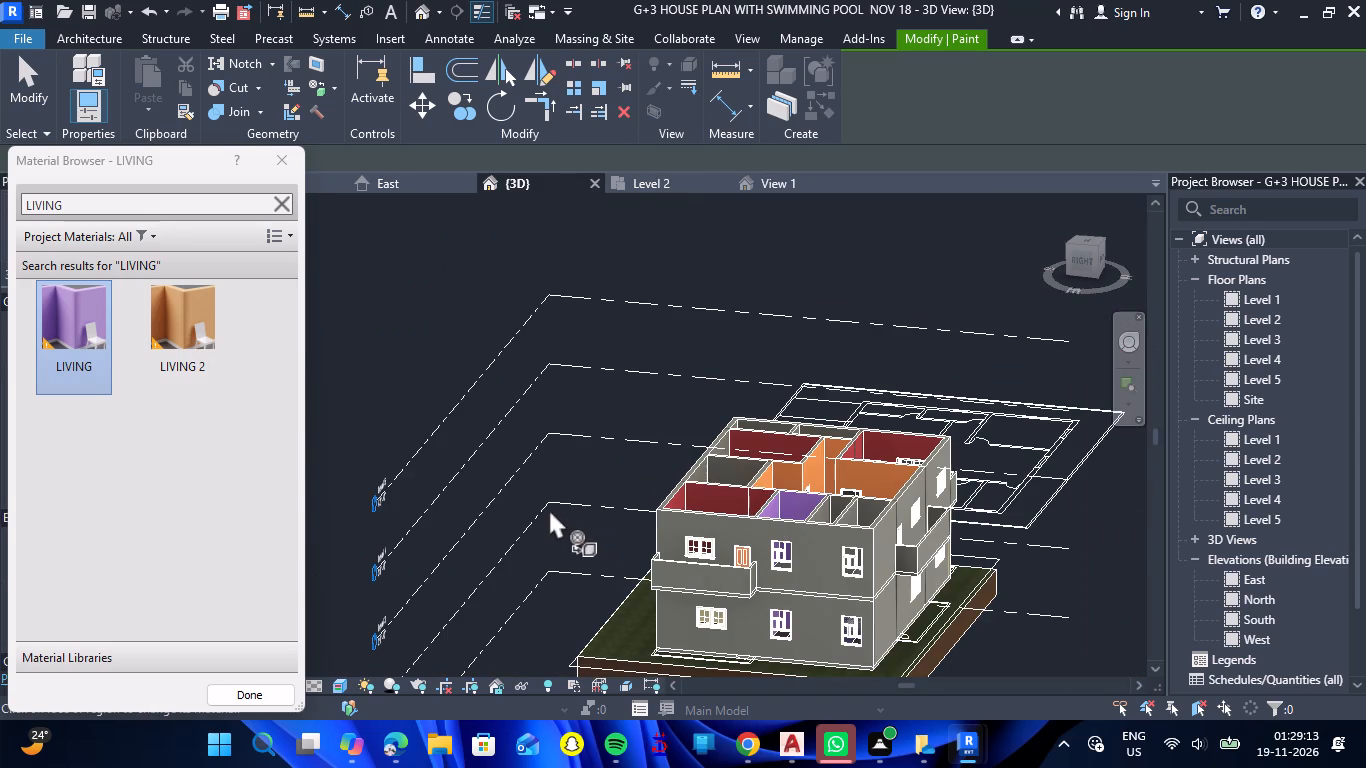
left_click_drag(363, 368, 567, 453)
right_click_drag(363, 368, 567, 453, "shift")
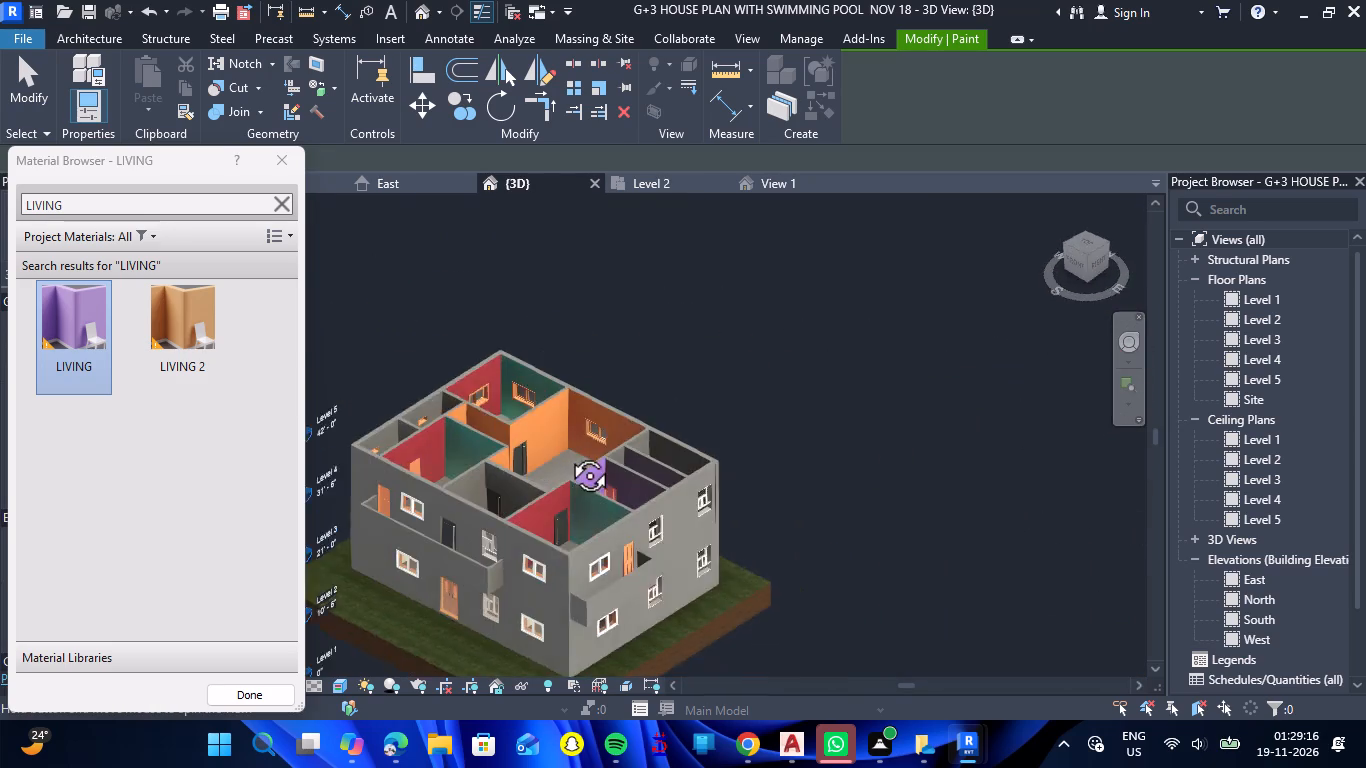
right_click_drag(567, 453, 657, 475, "shift")
left_click_drag(567, 453, 657, 475)
scroll(707, 475, "down", 4)
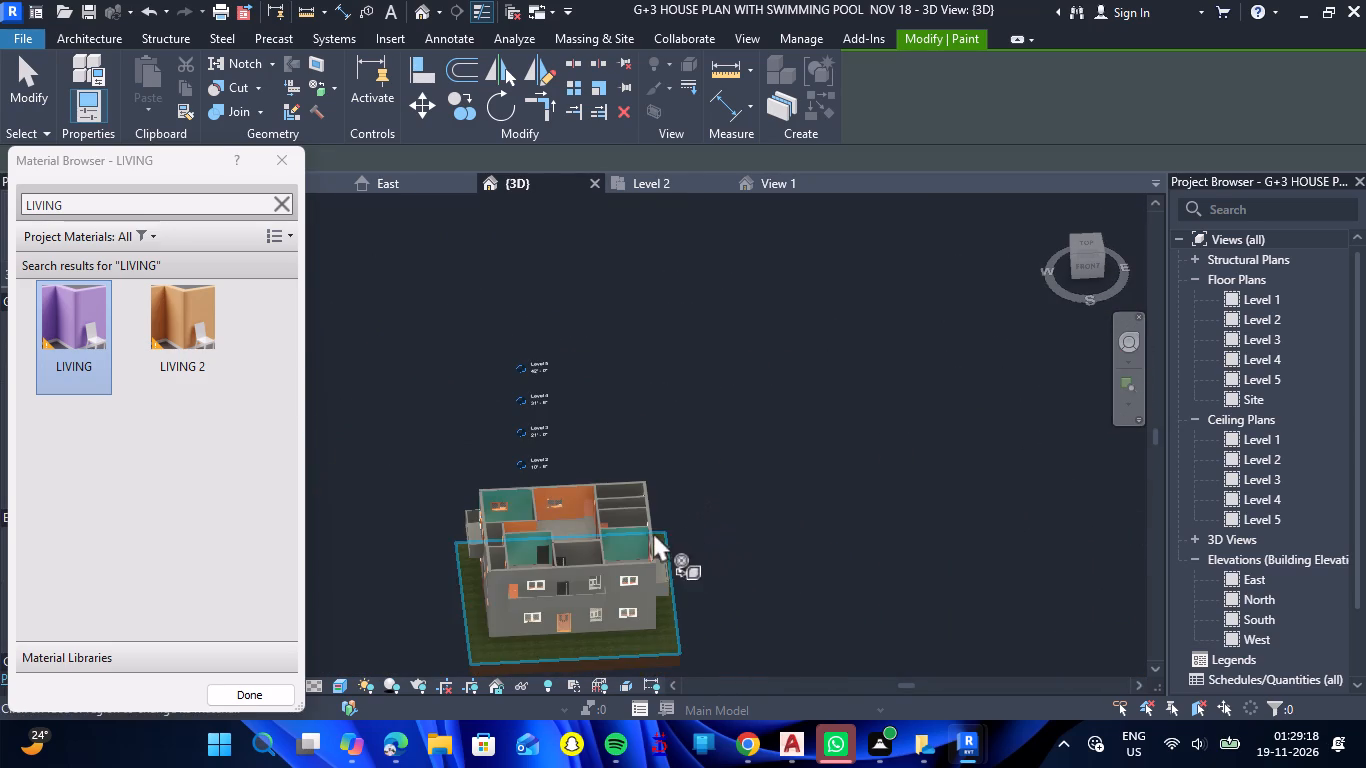
scroll(628, 532, "up", 10)
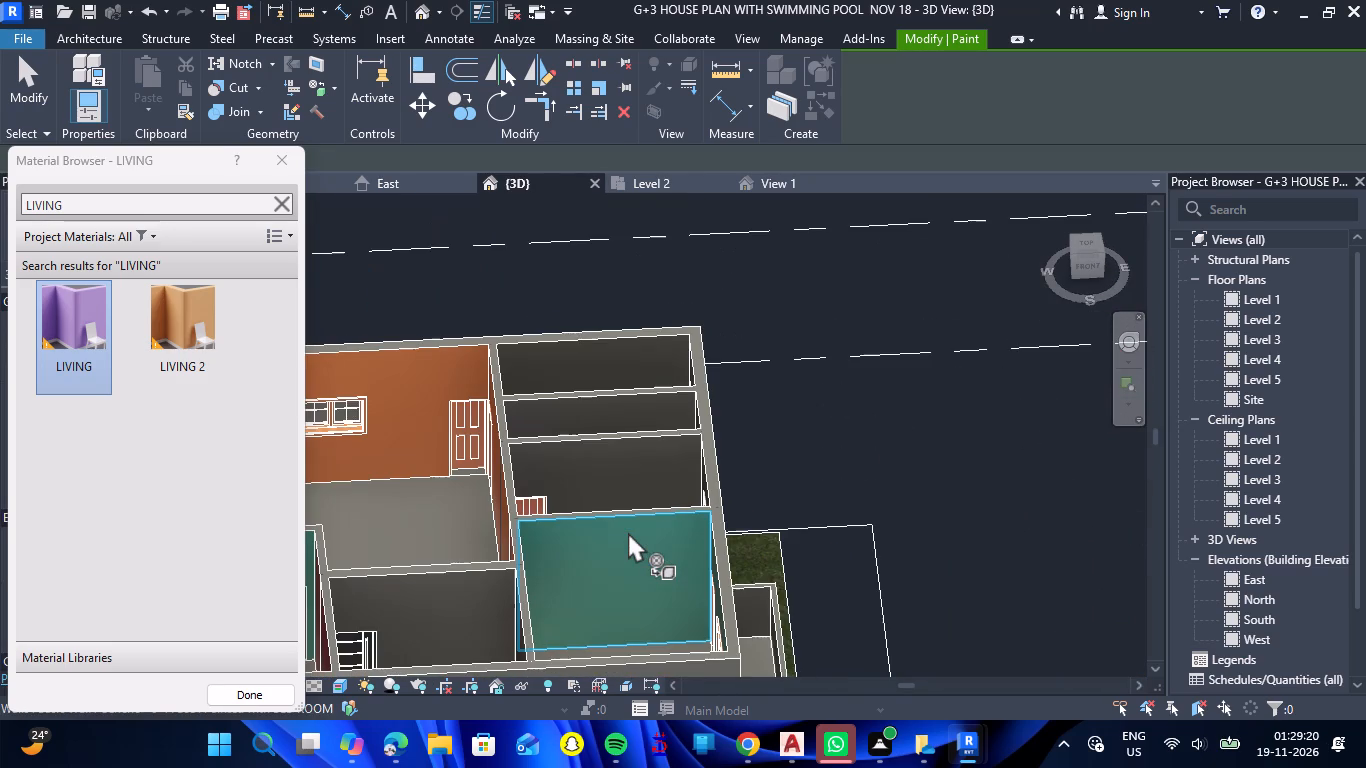
scroll(628, 532, "up", 1)
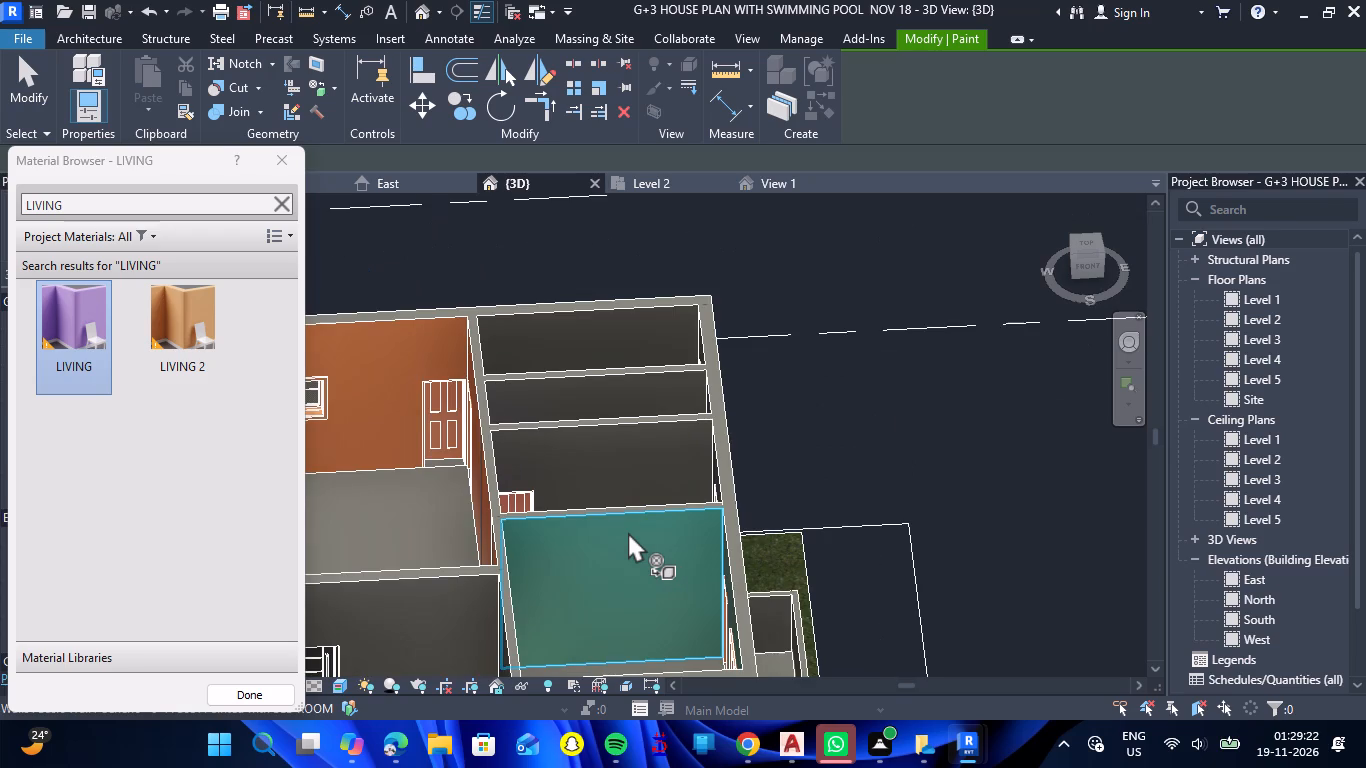
left_click(218, 342)
left_click(671, 463)
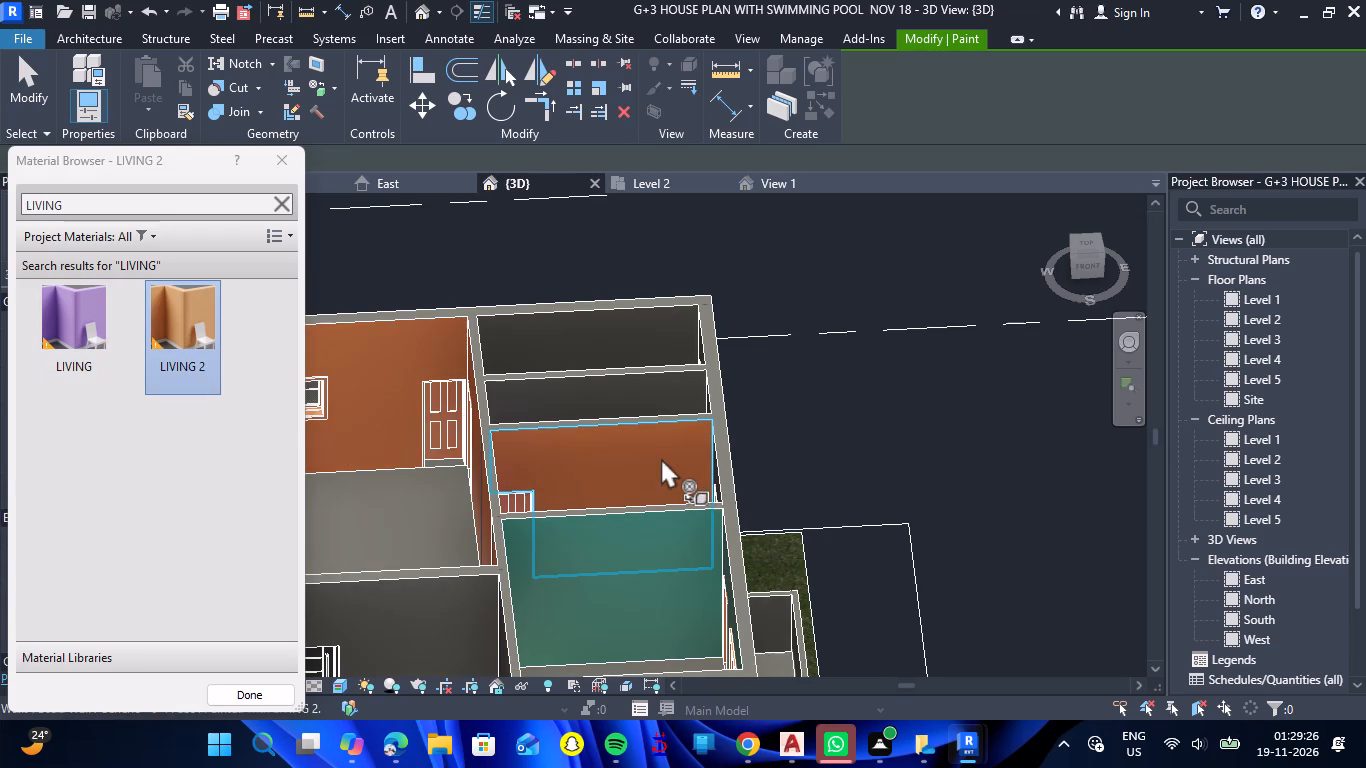
scroll(708, 478, "up", 6)
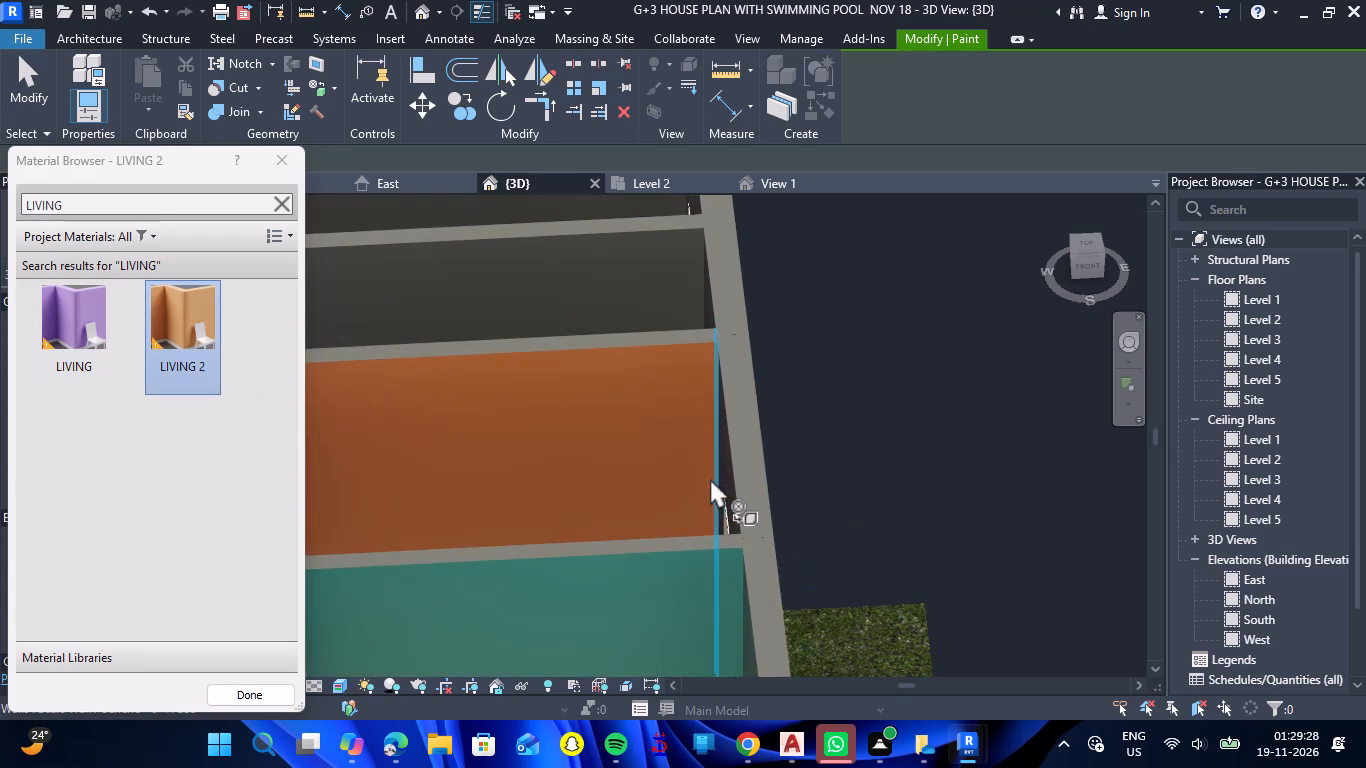
left_click(728, 474)
Find BED ROOM WALL 3 and paint the two small end rooms' walls facing the corner bedroom, plus the end room's exterior window wall.
scroll(996, 457, "down", 6)
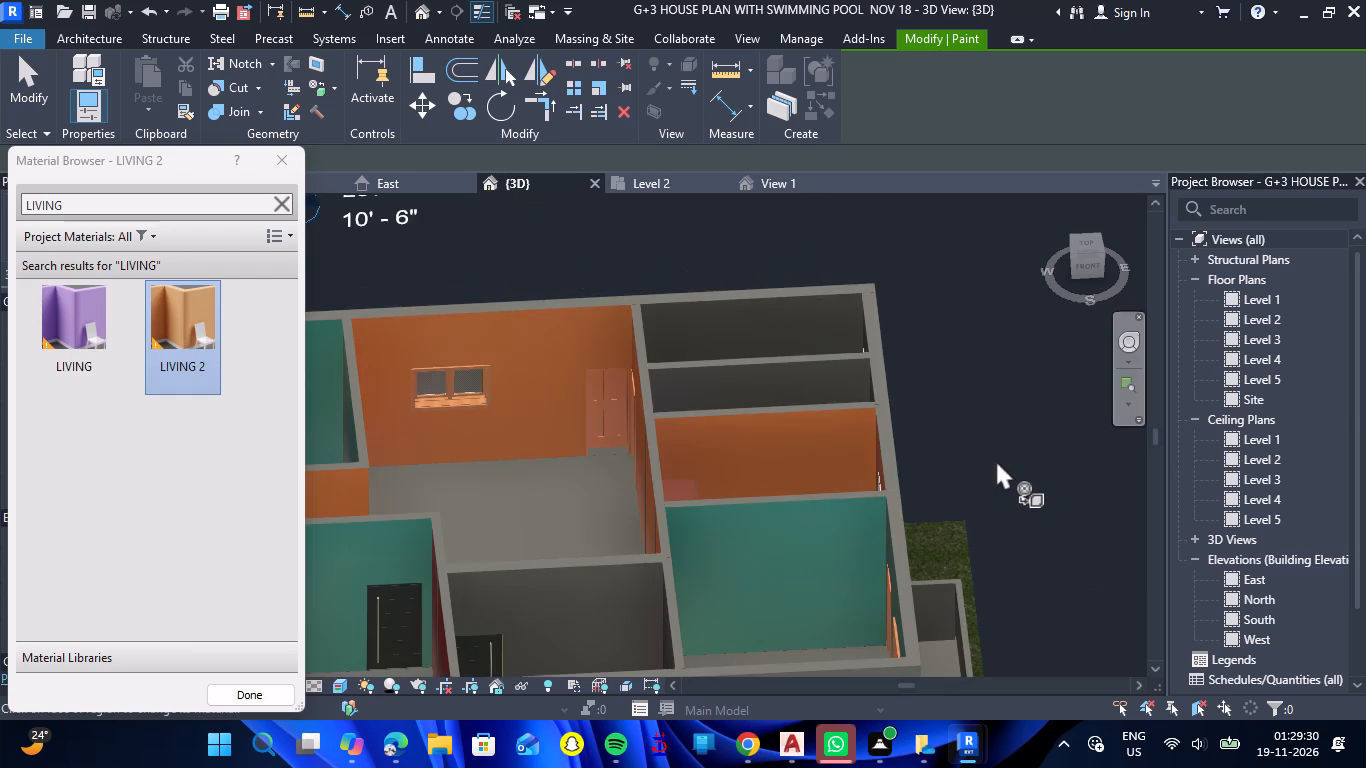
scroll(1030, 450, "down", 2)
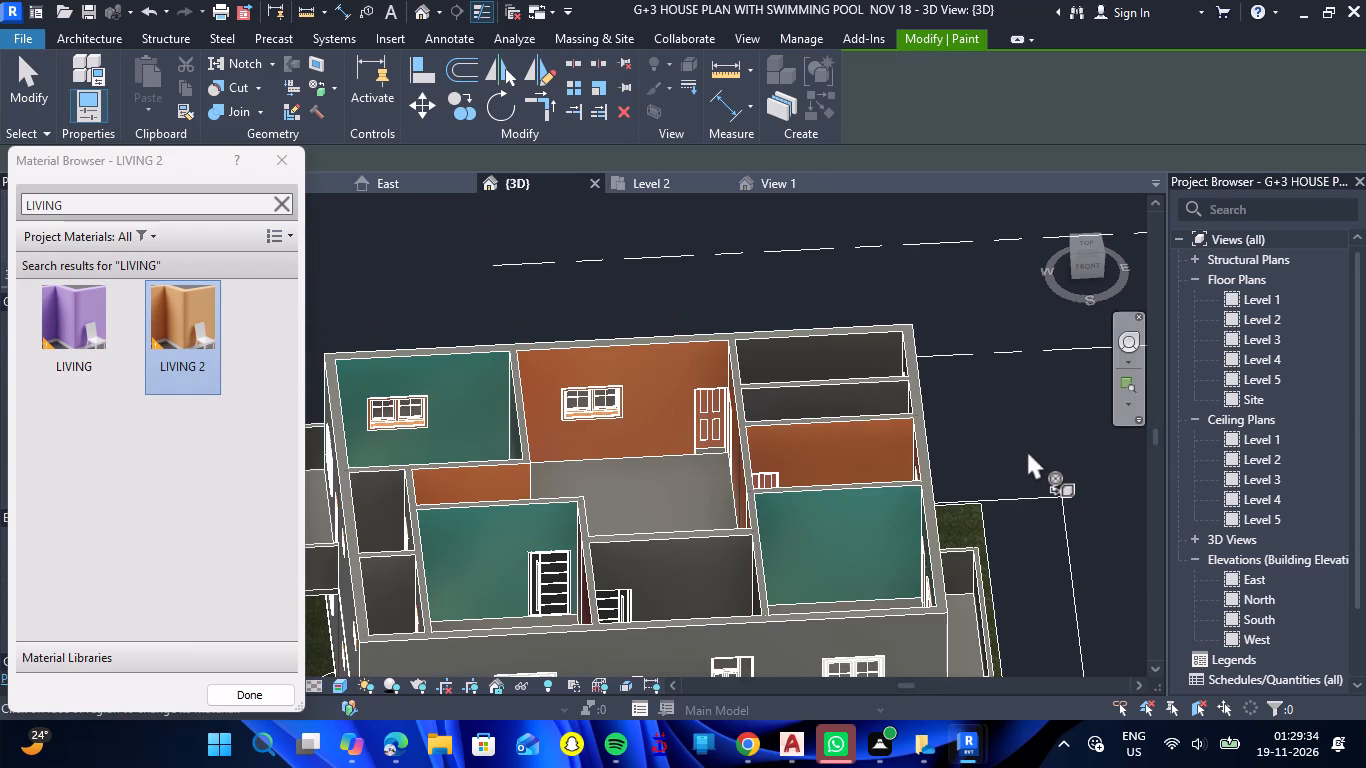
left_click(75, 366)
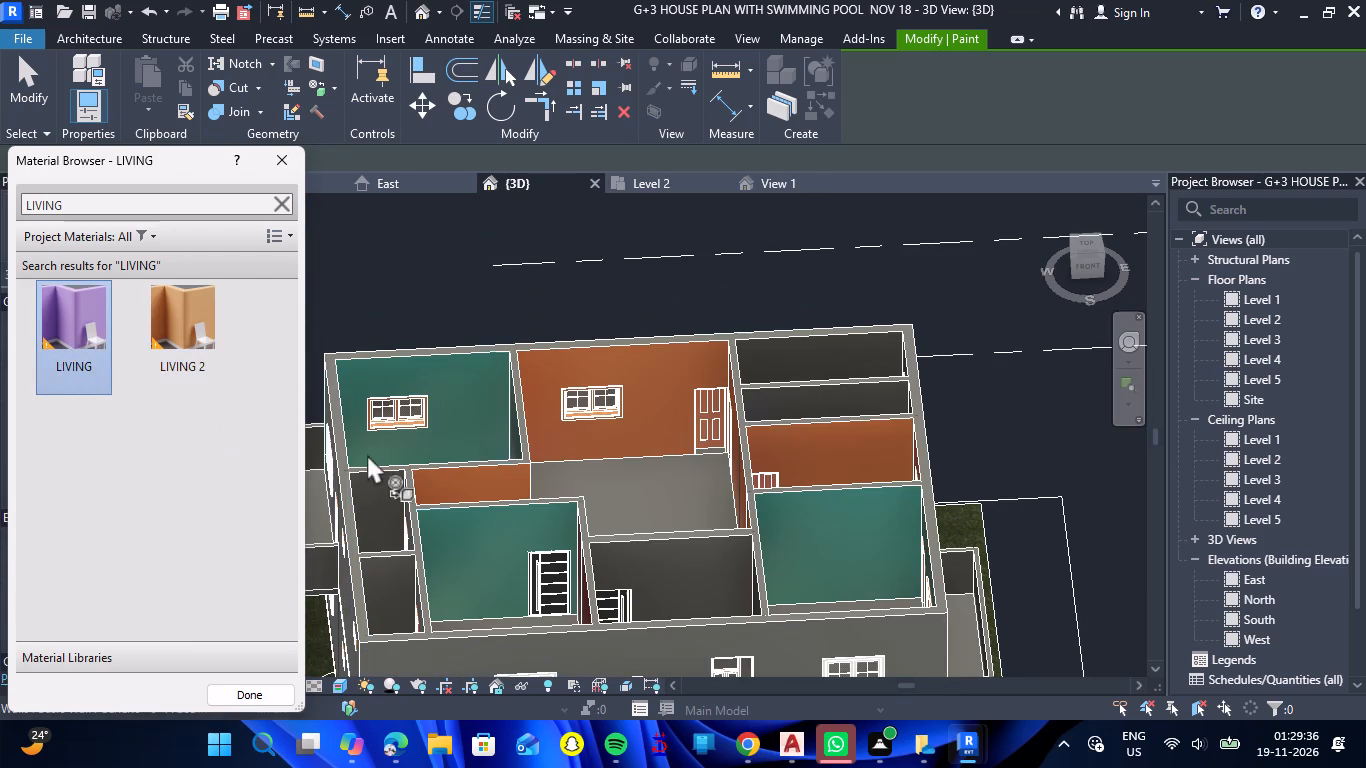
left_click(141, 205)
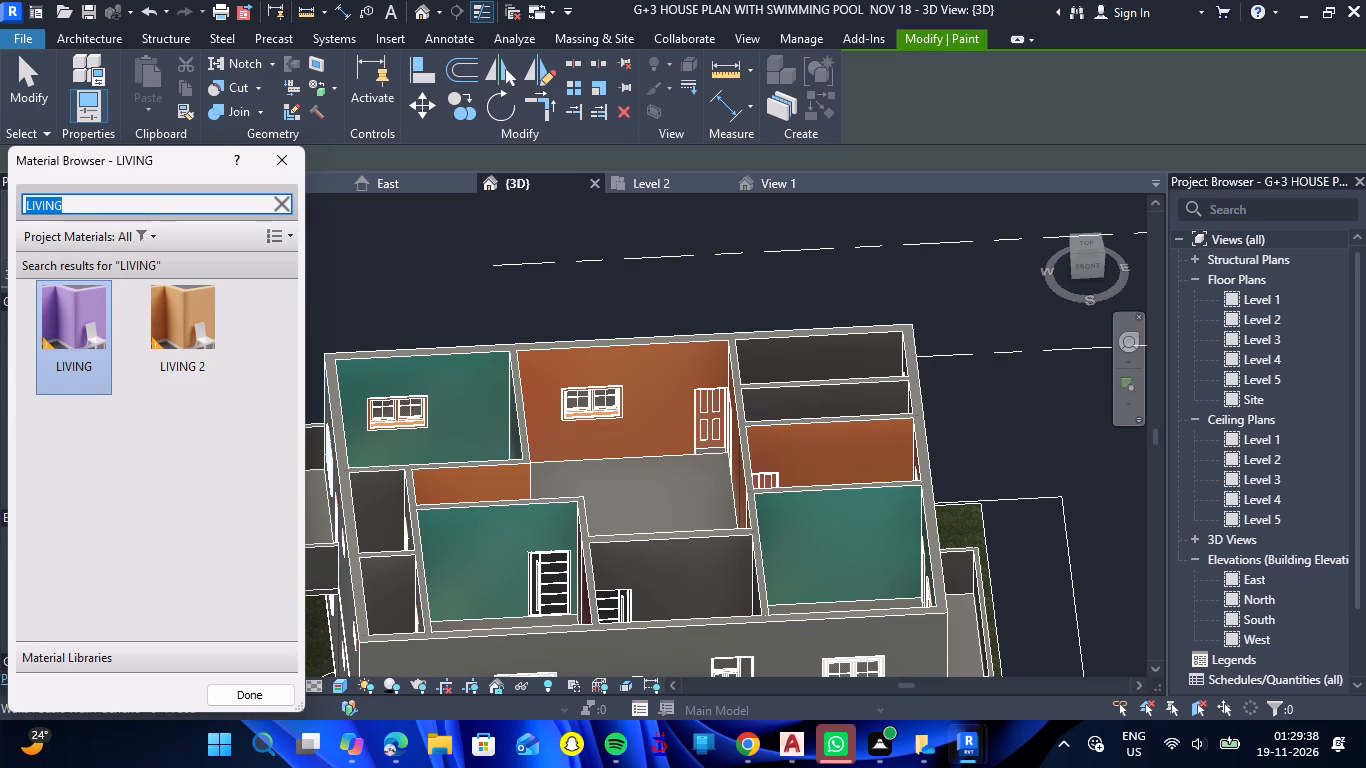
type("BED")
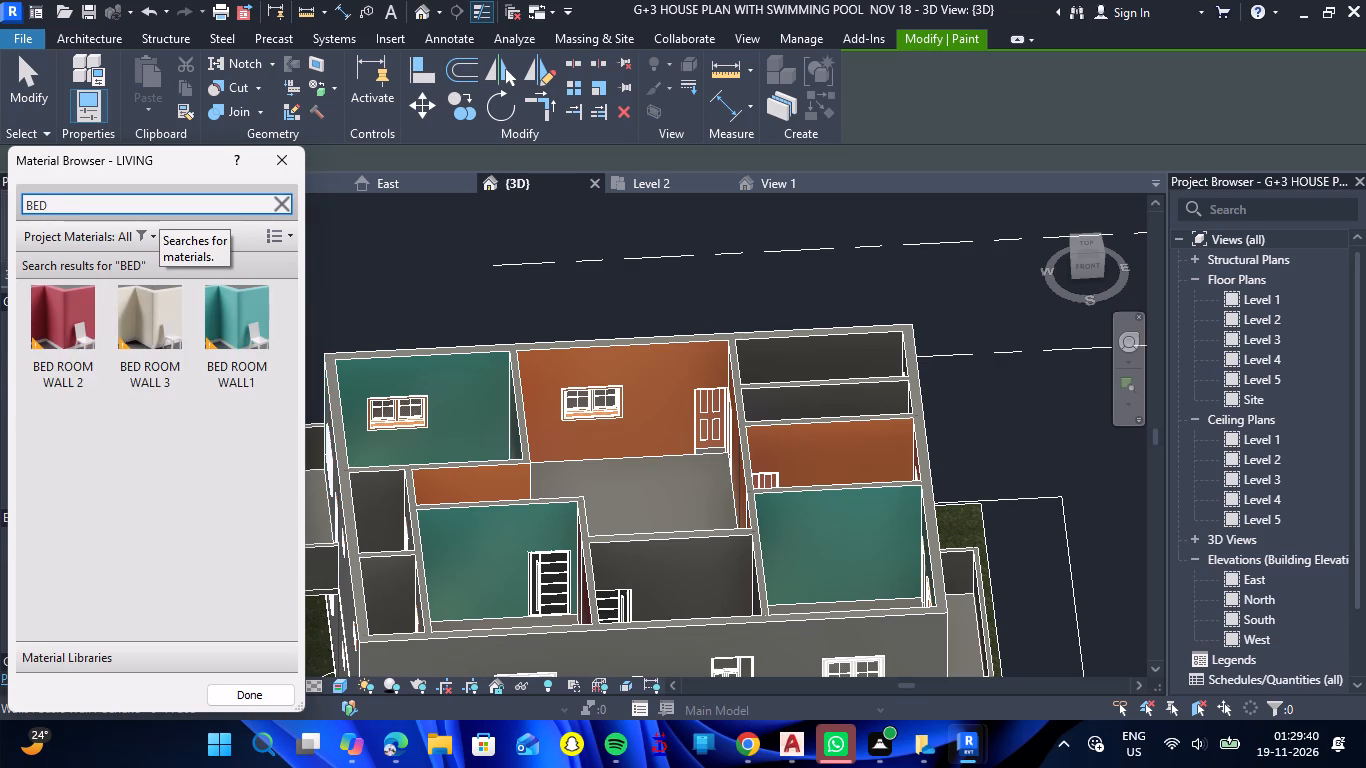
left_click(153, 343)
scroll(818, 354, "up", 4)
left_click(818, 354)
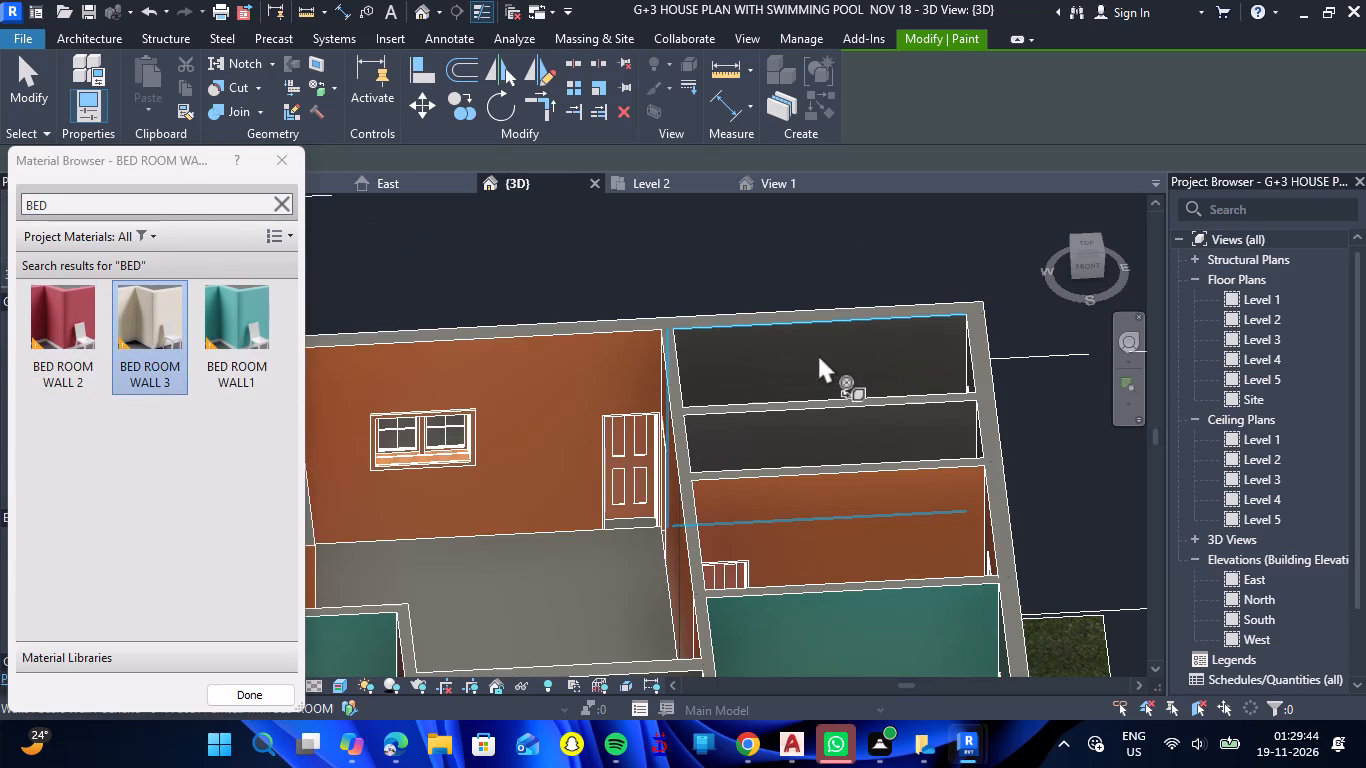
left_click(836, 414)
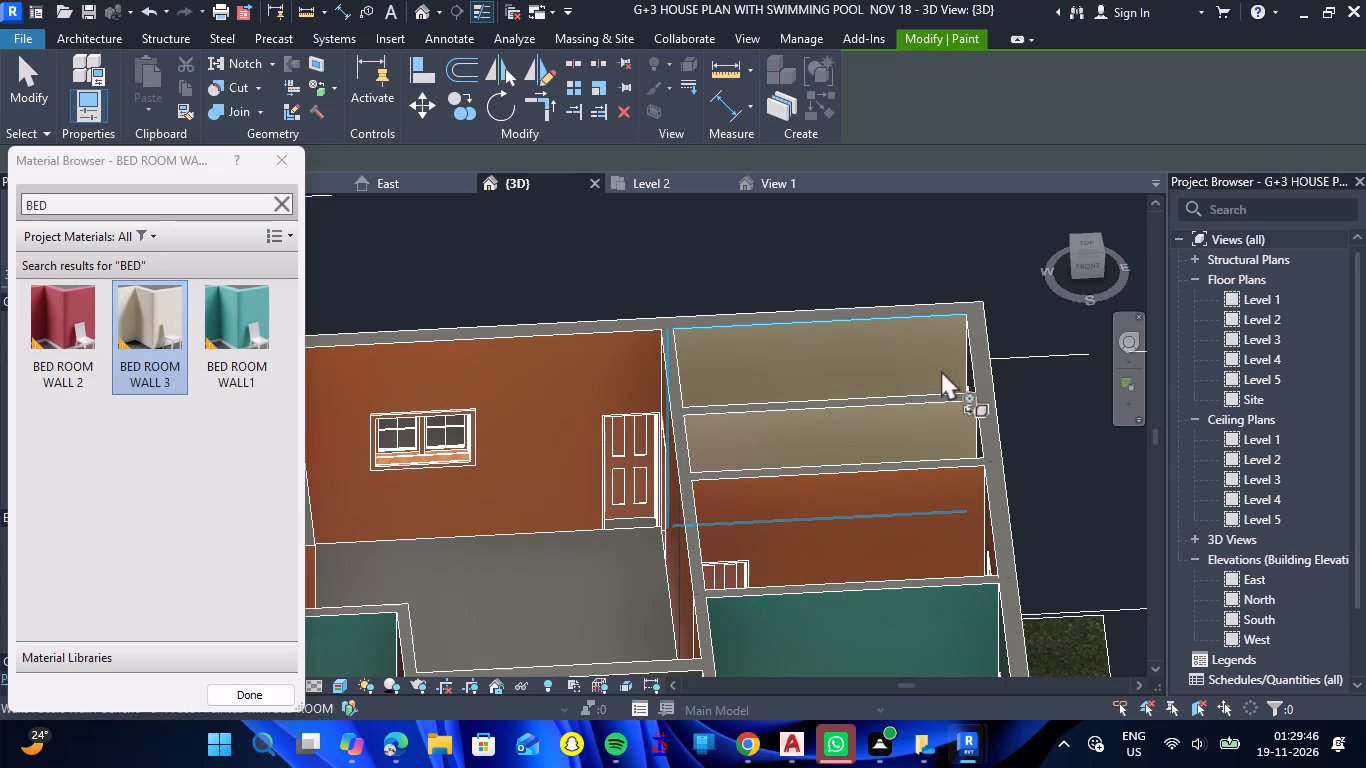
left_click(968, 369)
Paint the remaining partition faces and the shared hall-side wall of the two small end rooms with BED ROOM WALL1.
scroll(746, 383, "down", 5)
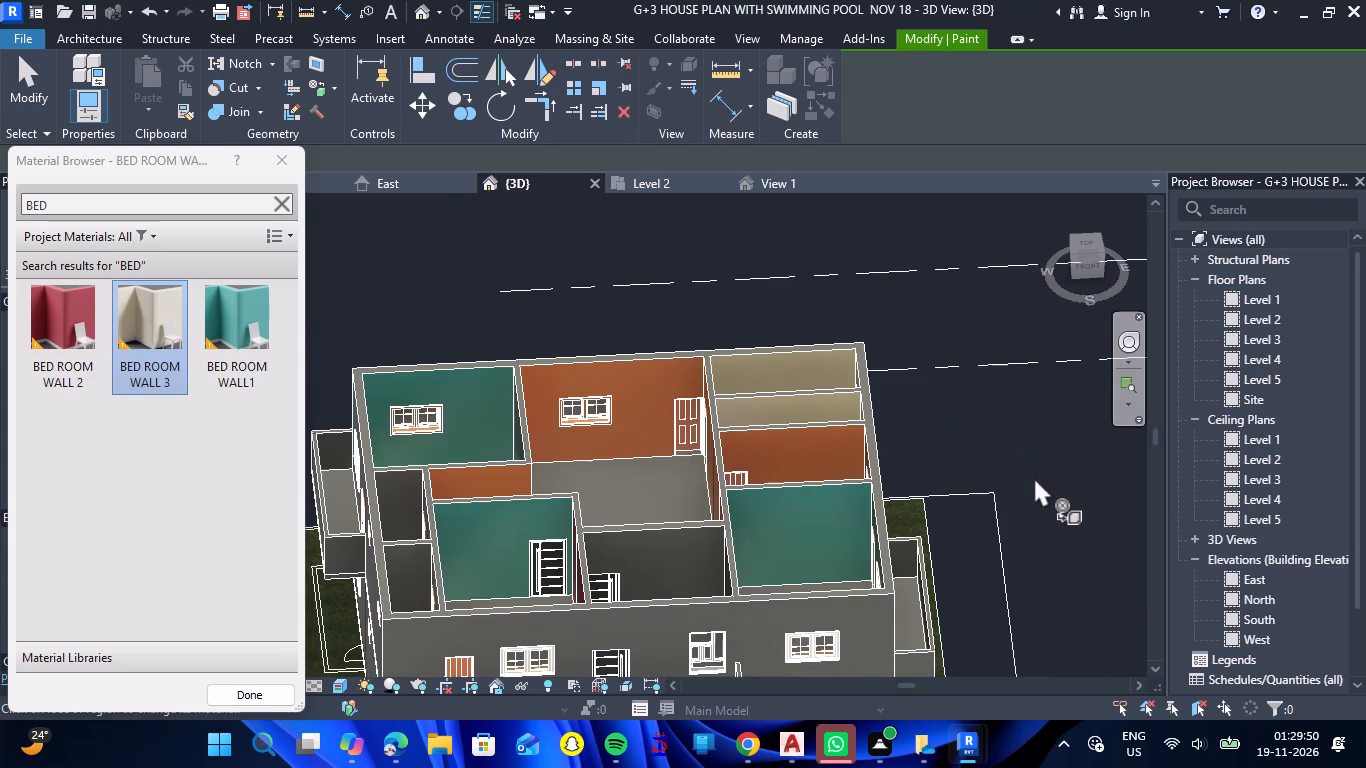
left_click_drag(1034, 477, 711, 512)
right_click_drag(1034, 477, 711, 512, "shift")
scroll(587, 487, "down", 7)
scroll(869, 527, "up", 3)
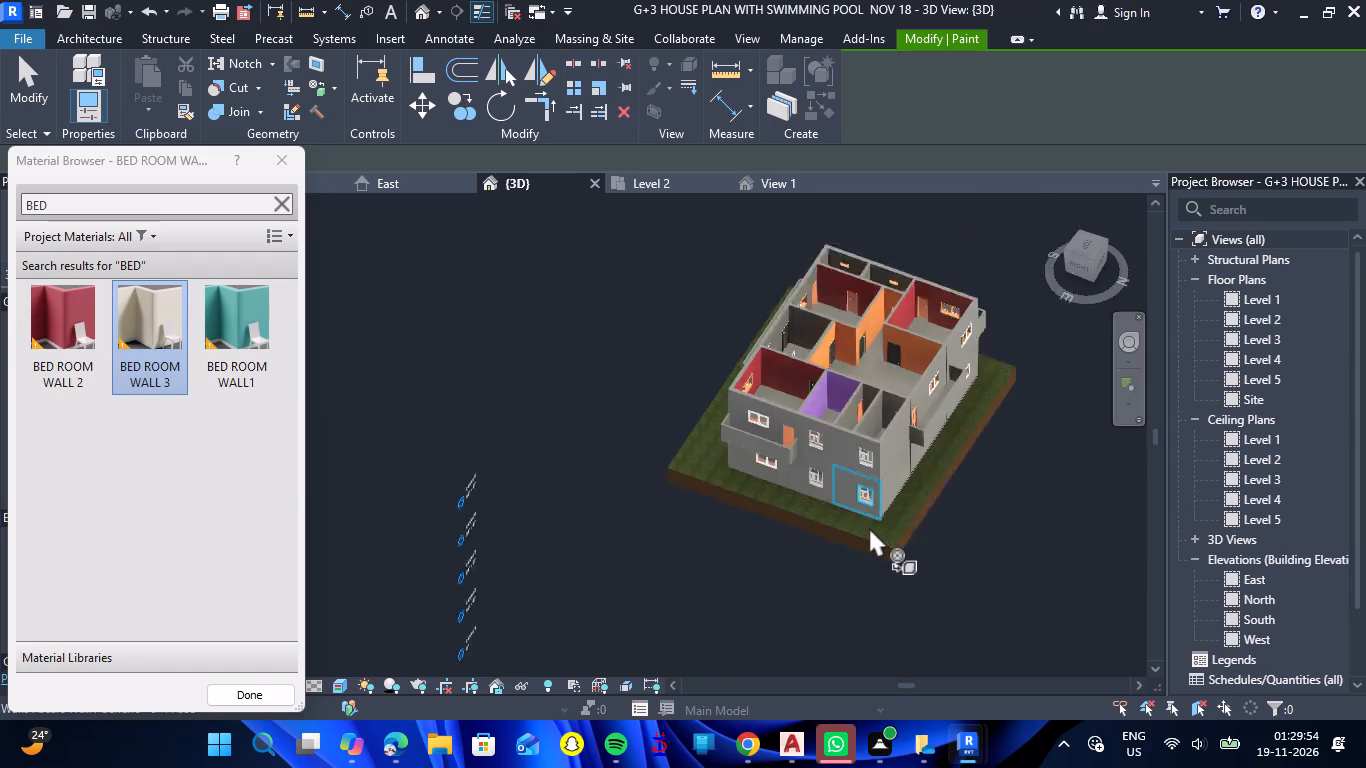
scroll(869, 527, "up", 4)
scroll(873, 508, "down", 2)
scroll(955, 346, "up", 2)
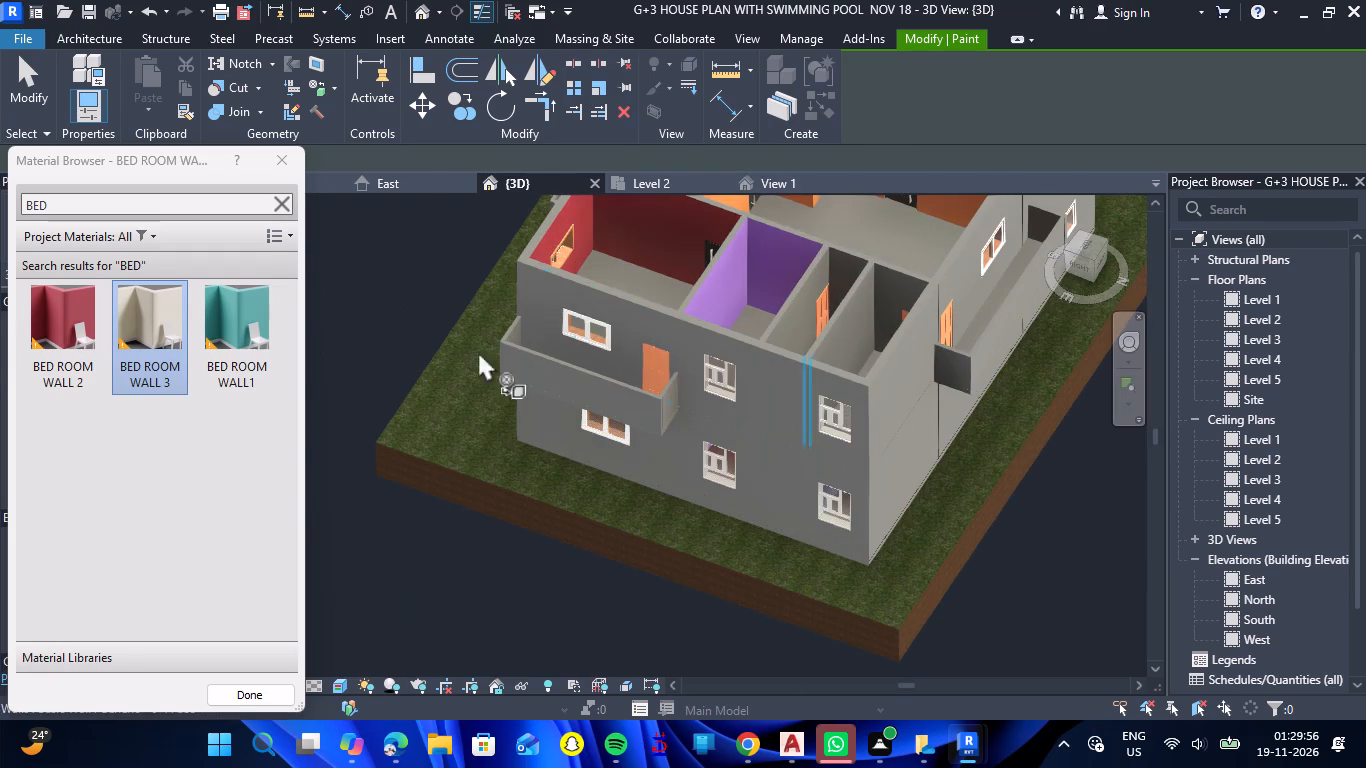
left_click(251, 333)
left_click(802, 310)
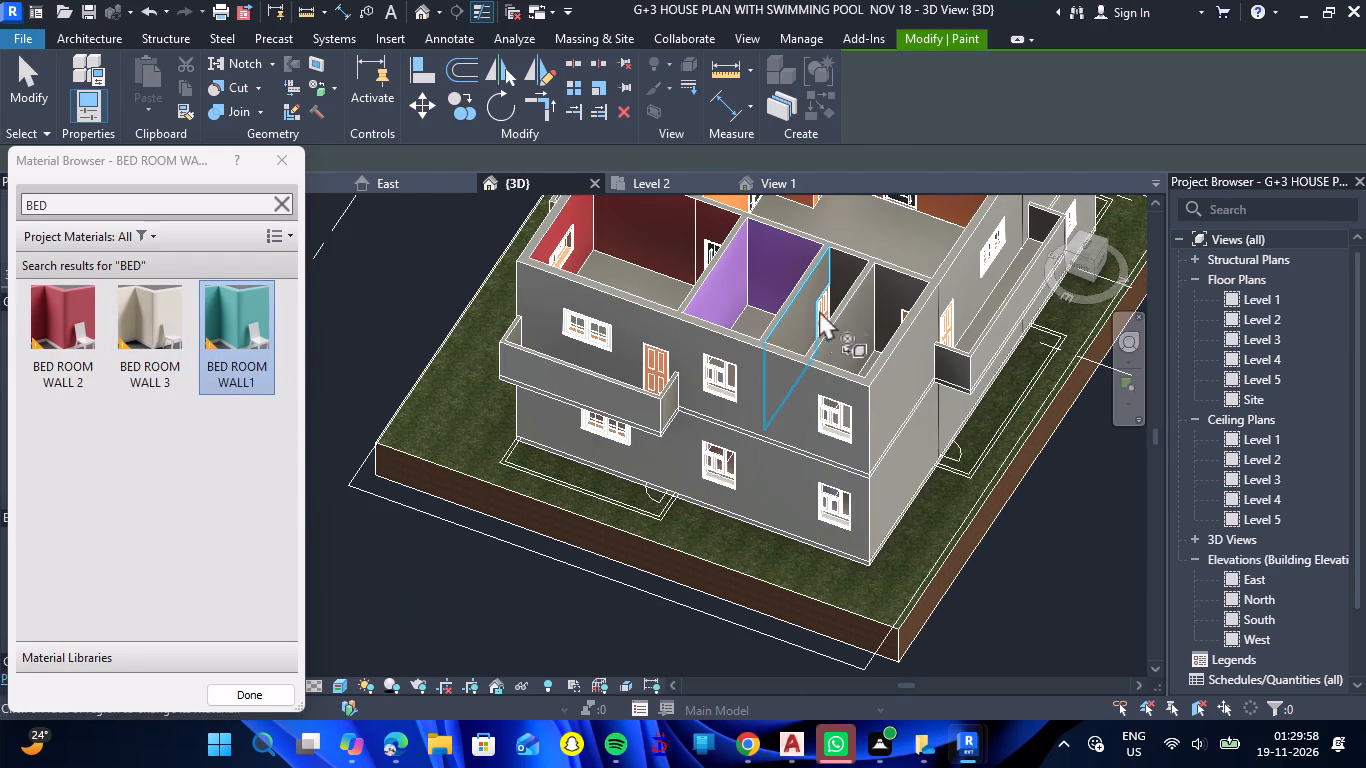
left_click(853, 311)
left_click(893, 292)
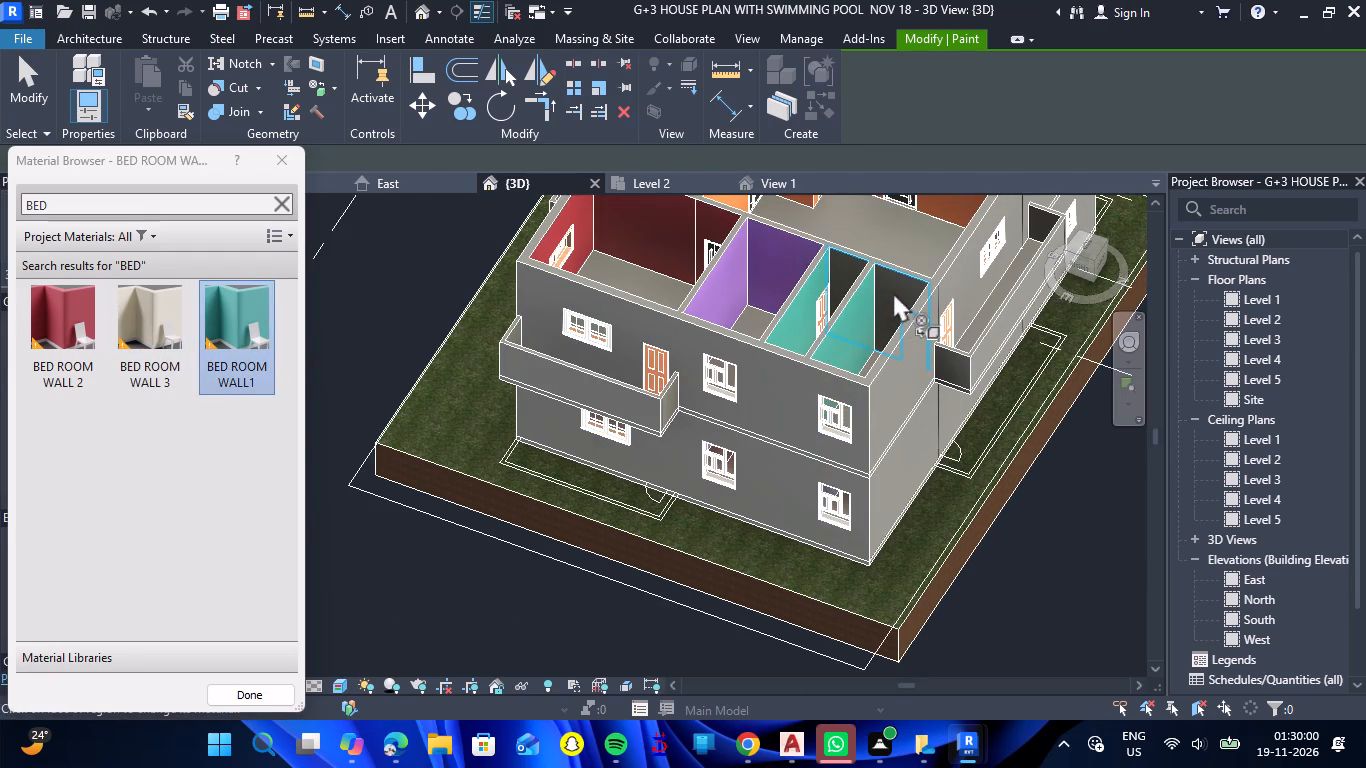
Search the materials for LIV and apply LIVING to the far-bedroom-side wall of the unpainted room between the two red-walled bedrooms.
scroll(933, 420, "down", 4)
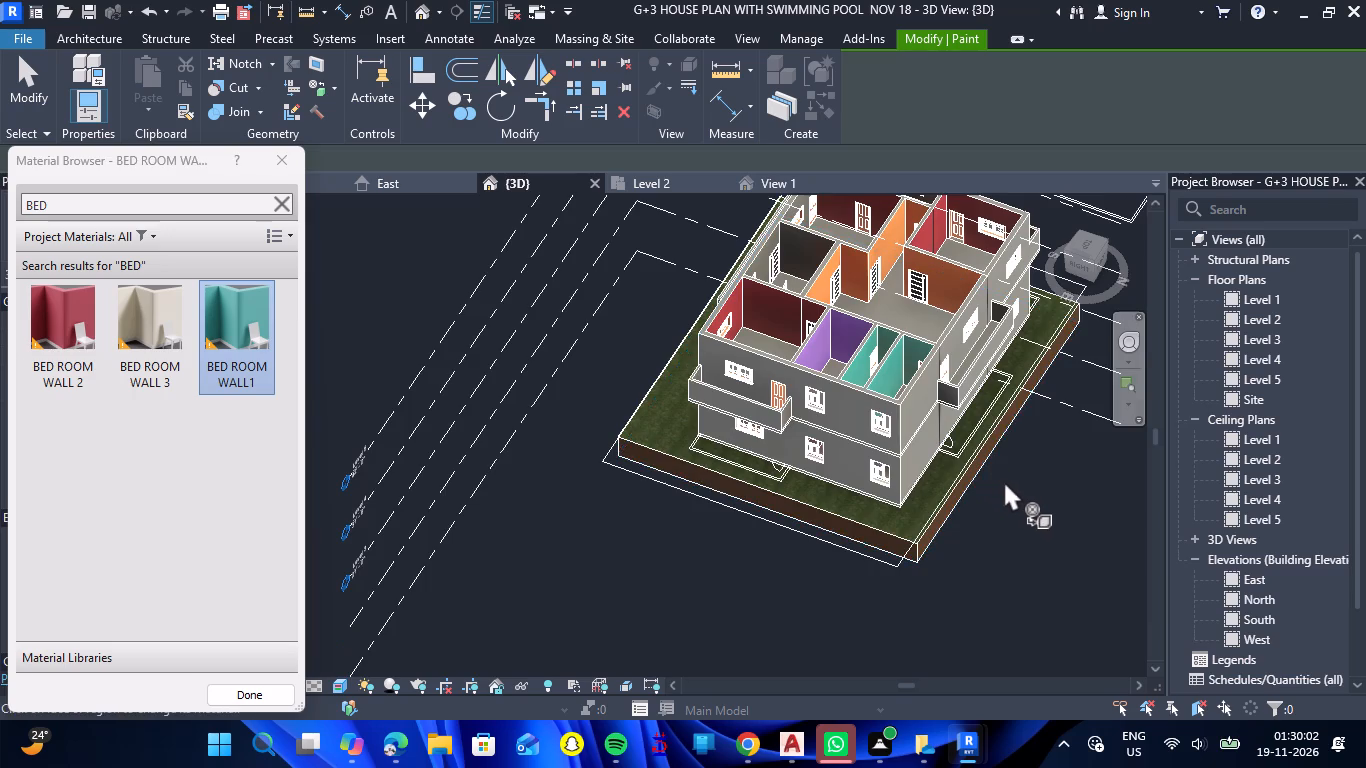
scroll(1015, 489, "down", 3)
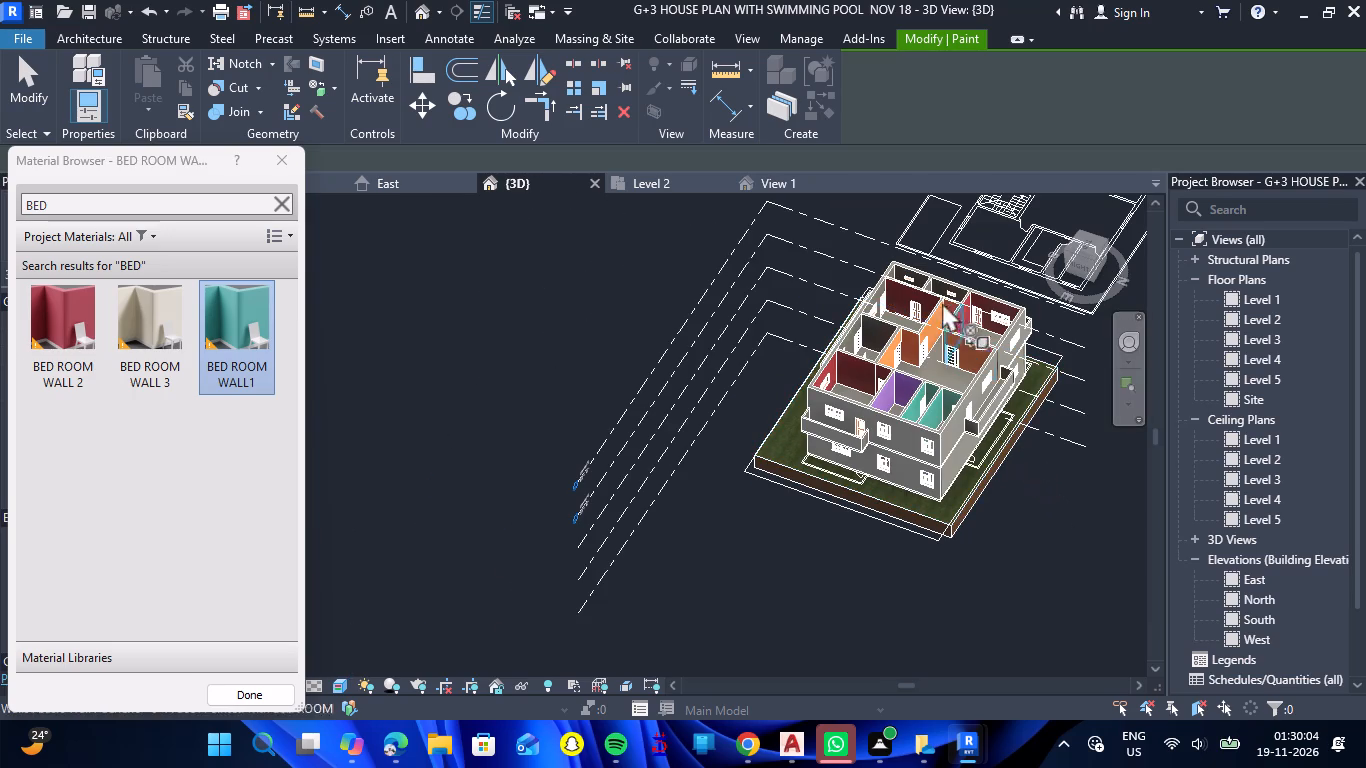
scroll(930, 263, "up", 7)
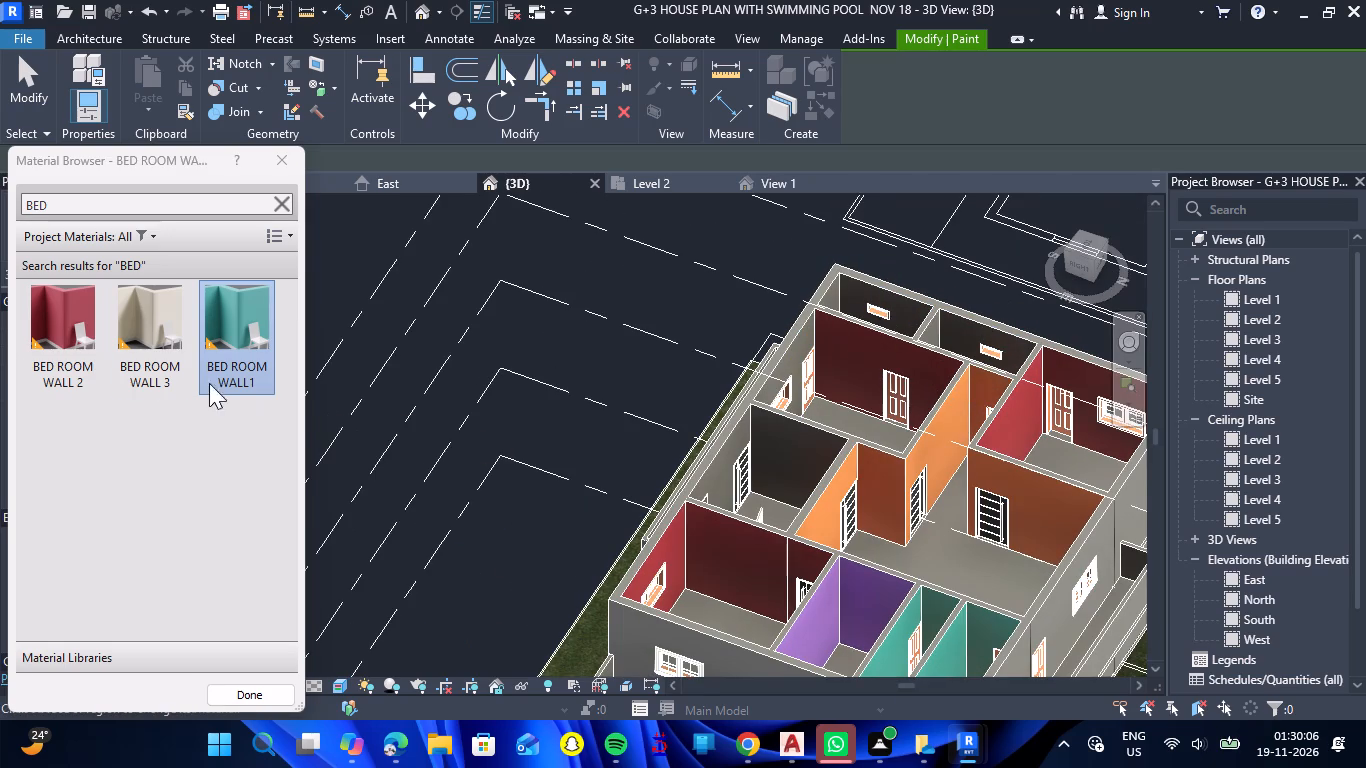
left_click(113, 205)
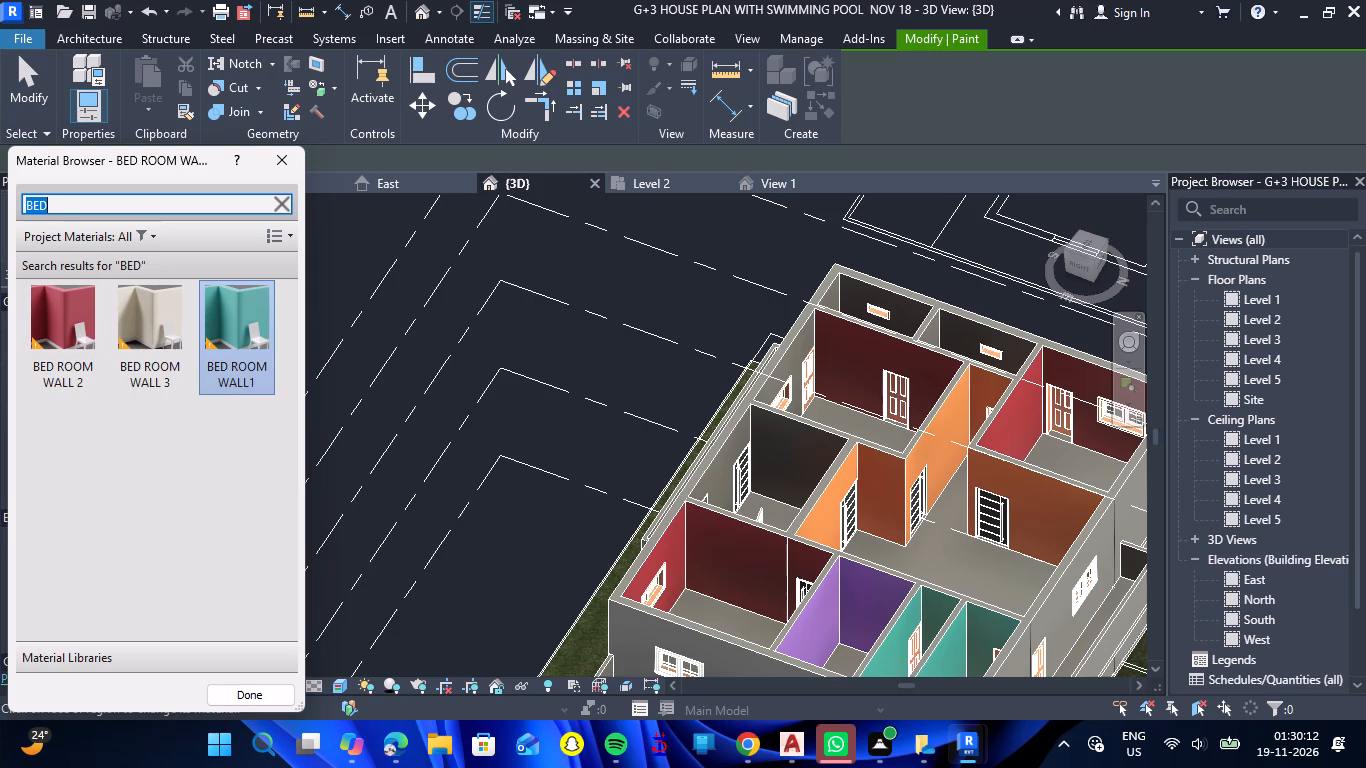
type("LI")
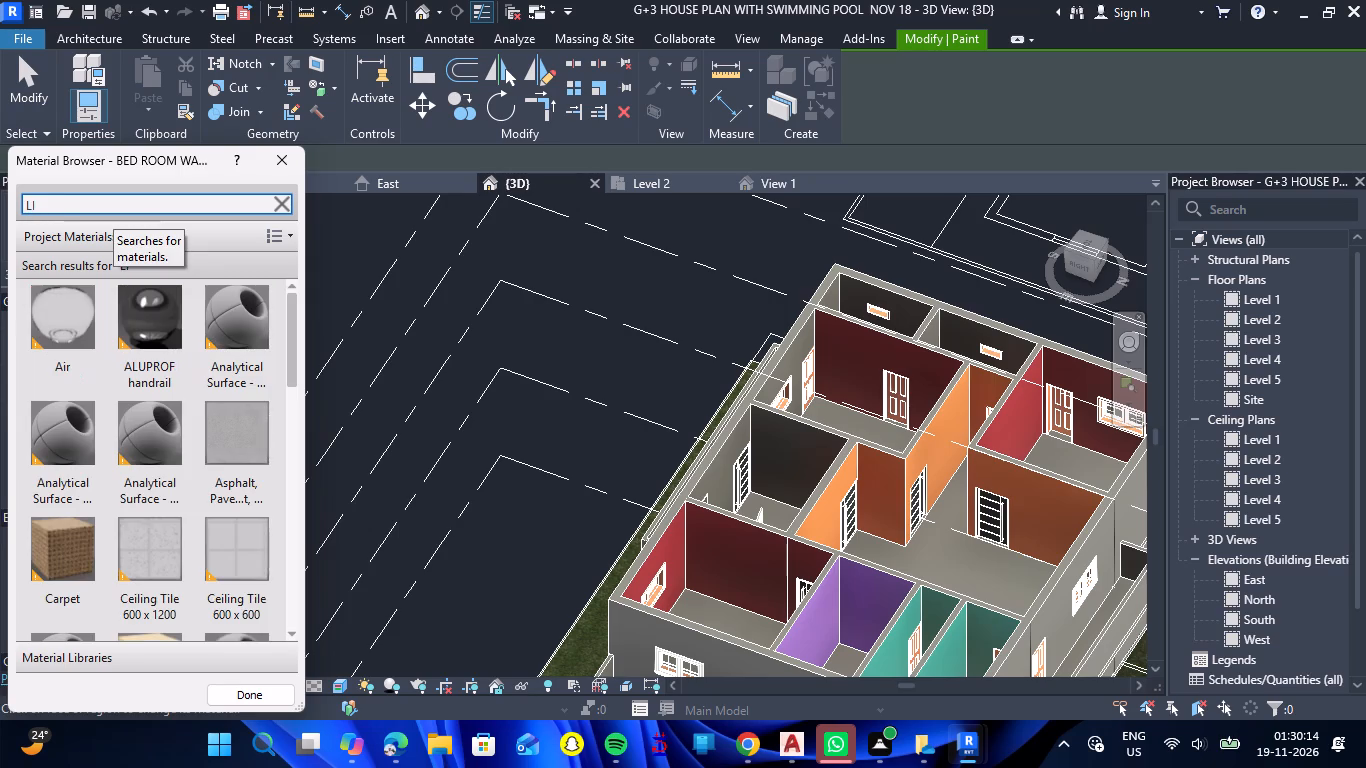
key("v")
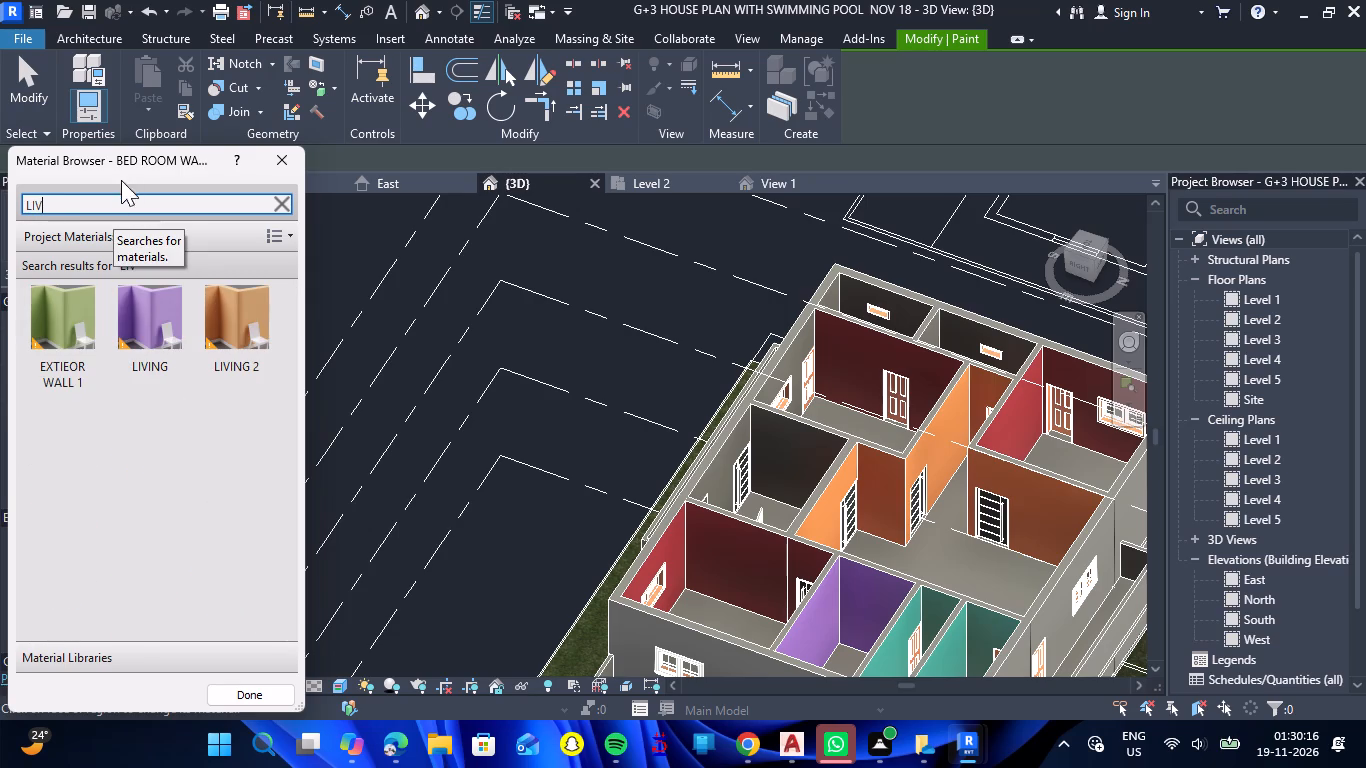
left_click(132, 338)
scroll(428, 356, "down", 6)
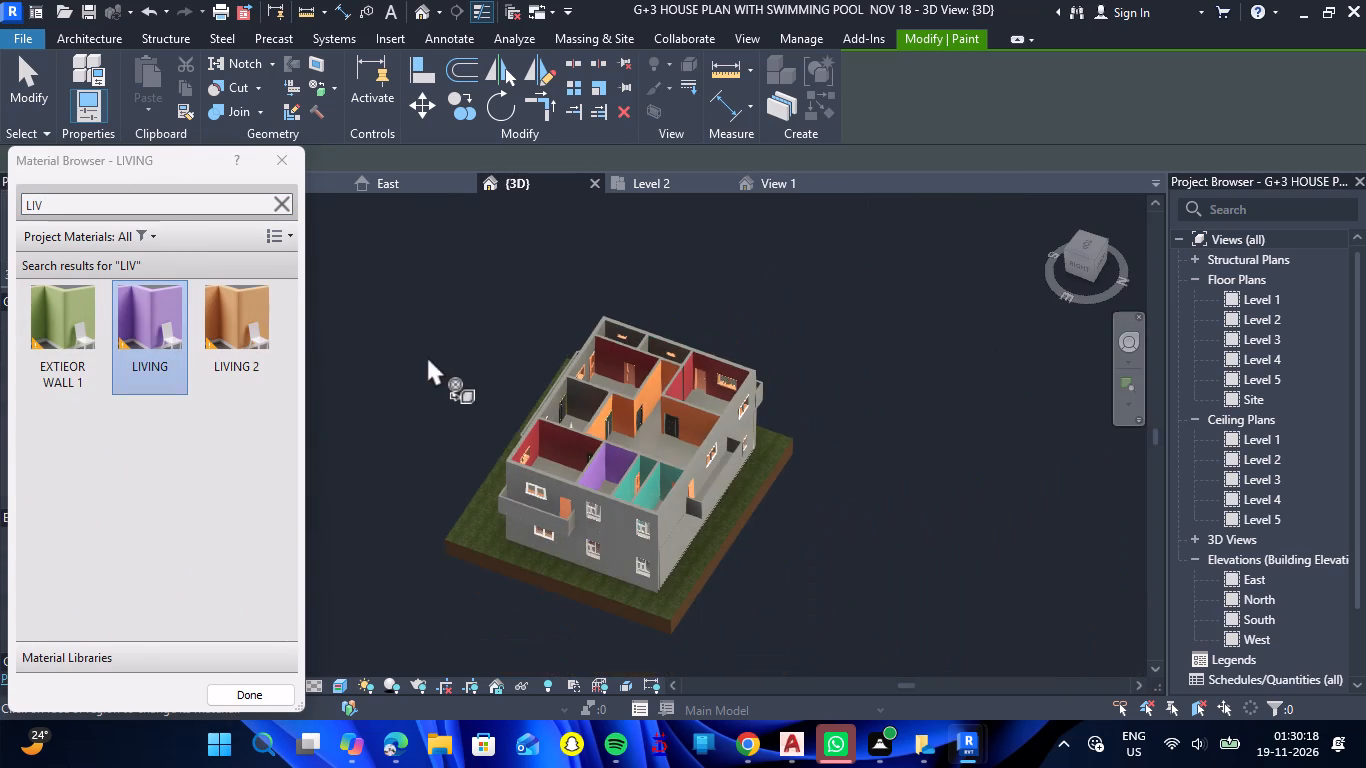
left_click_drag(333, 339, 467, 380, "shift")
right_click_drag(333, 339, 467, 380, "shift")
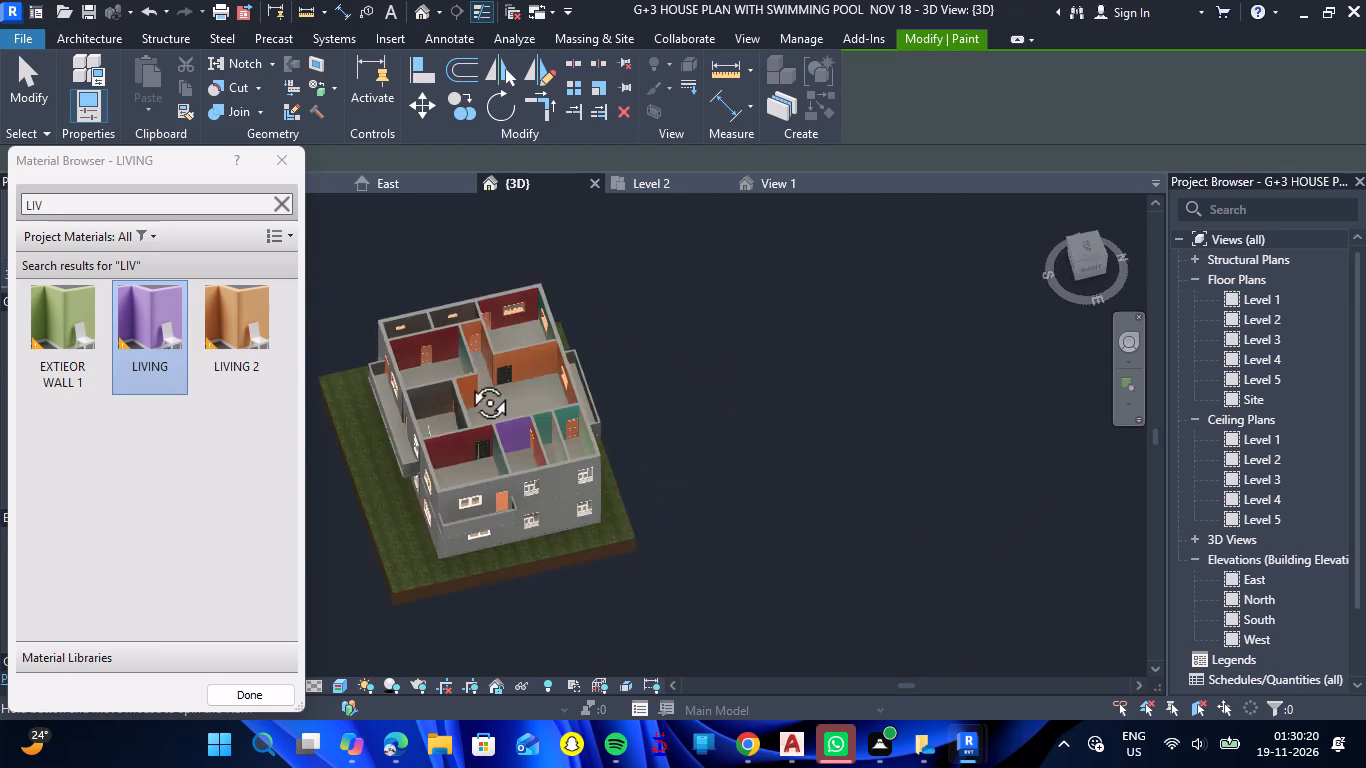
left_click_drag(467, 380, 399, 373, "shift")
right_click_drag(467, 380, 399, 373, "shift")
scroll(494, 392, "up", 8)
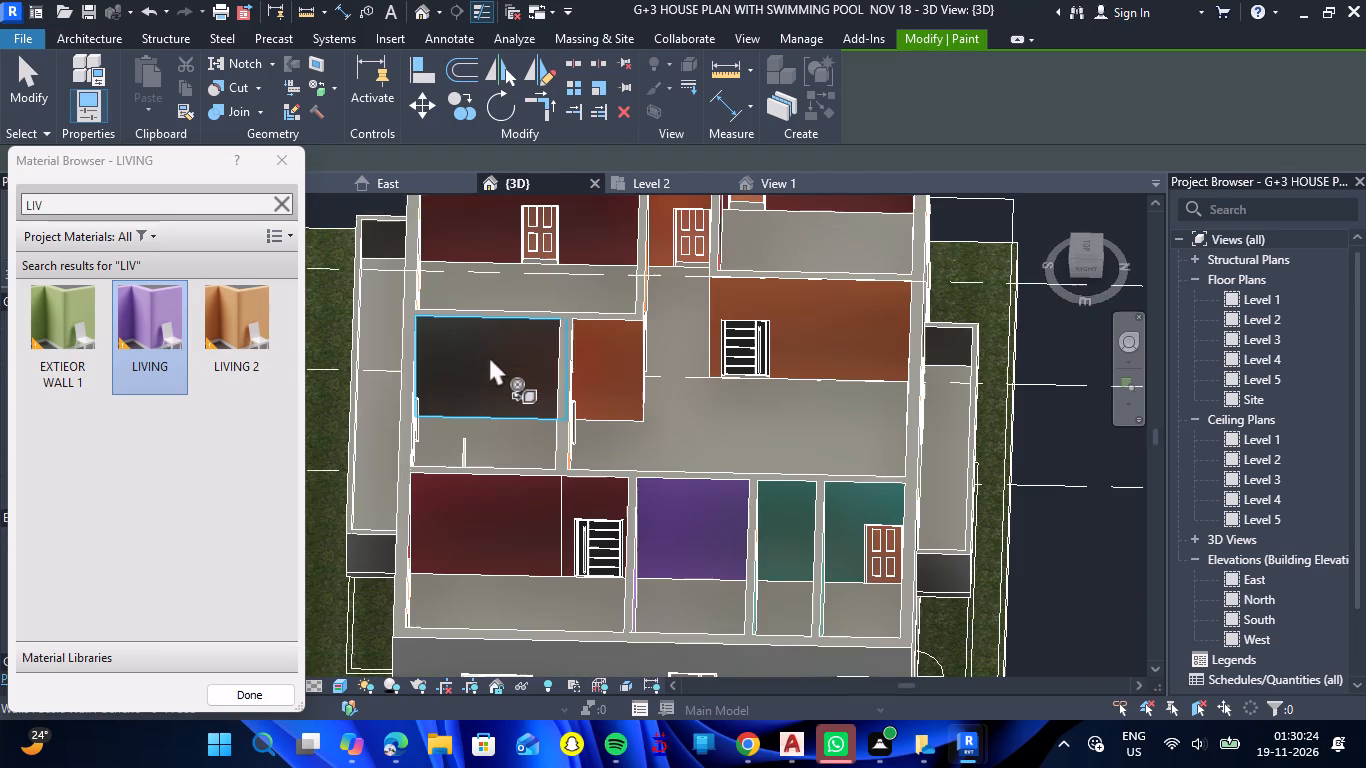
left_click(489, 356)
Paint the hall-side wall and the near-corner-bedroom-side wall of the same middle room with LIVING.
scroll(496, 371, "down", 5)
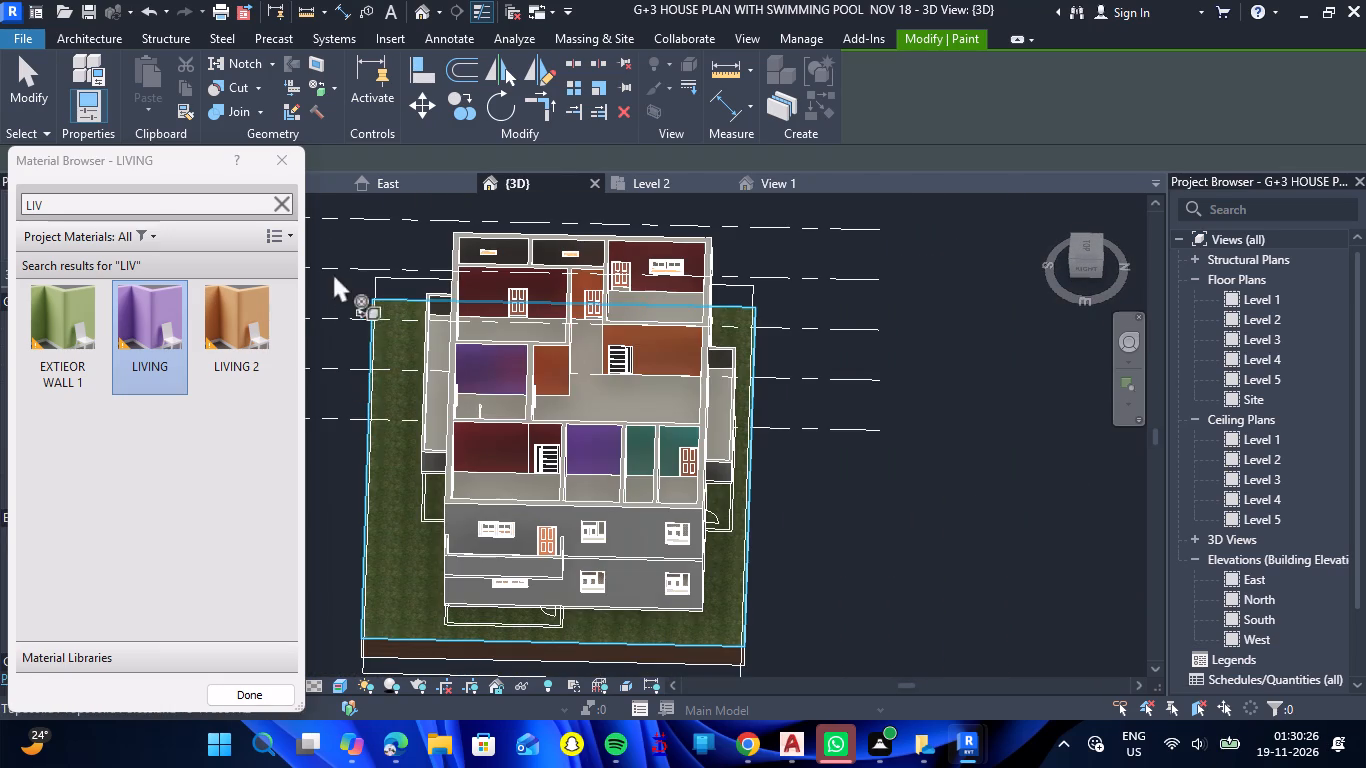
left_click_drag(855, 527, 948, 507, "shift")
right_click_drag(855, 527, 949, 507, "shift")
left_click(367, 459)
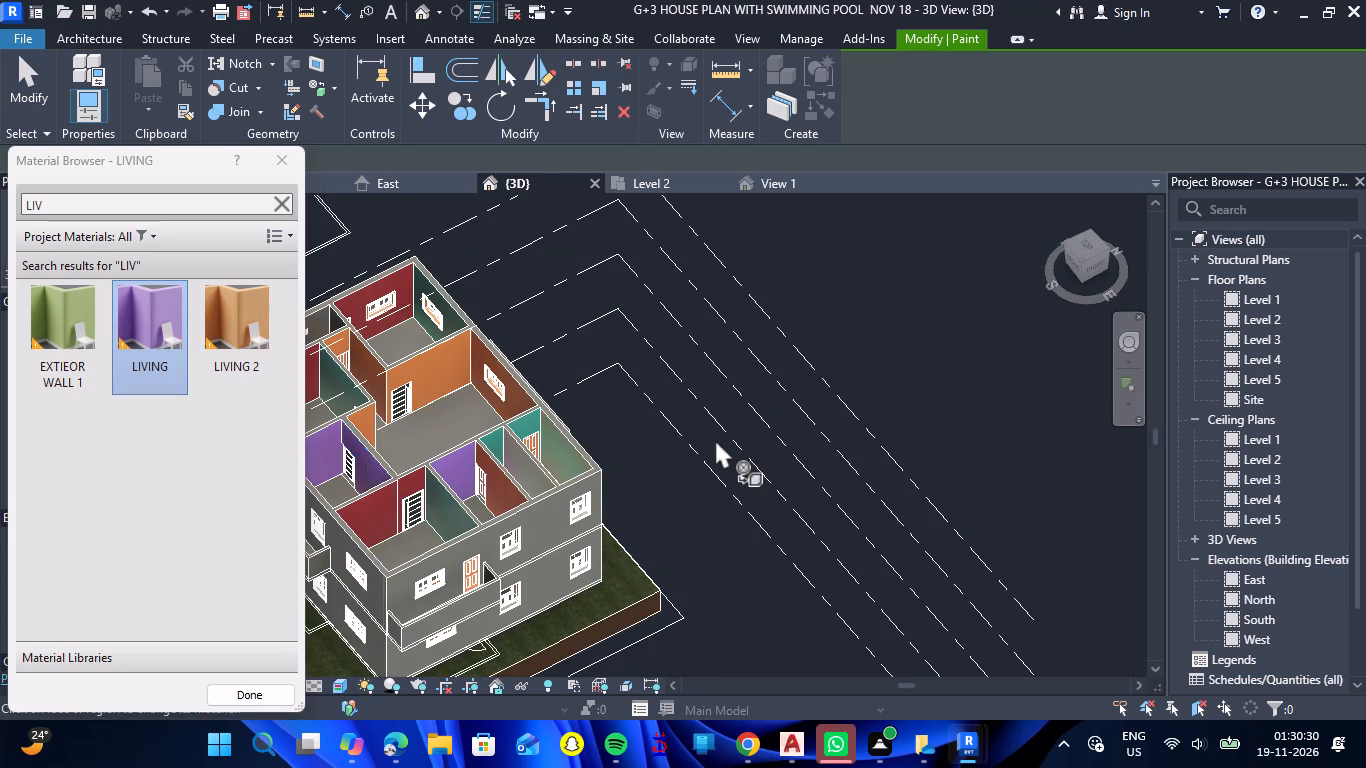
scroll(715, 439, "down", 6)
left_click_drag(407, 576, 649, 602)
right_click_drag(407, 576, 649, 602, "shift")
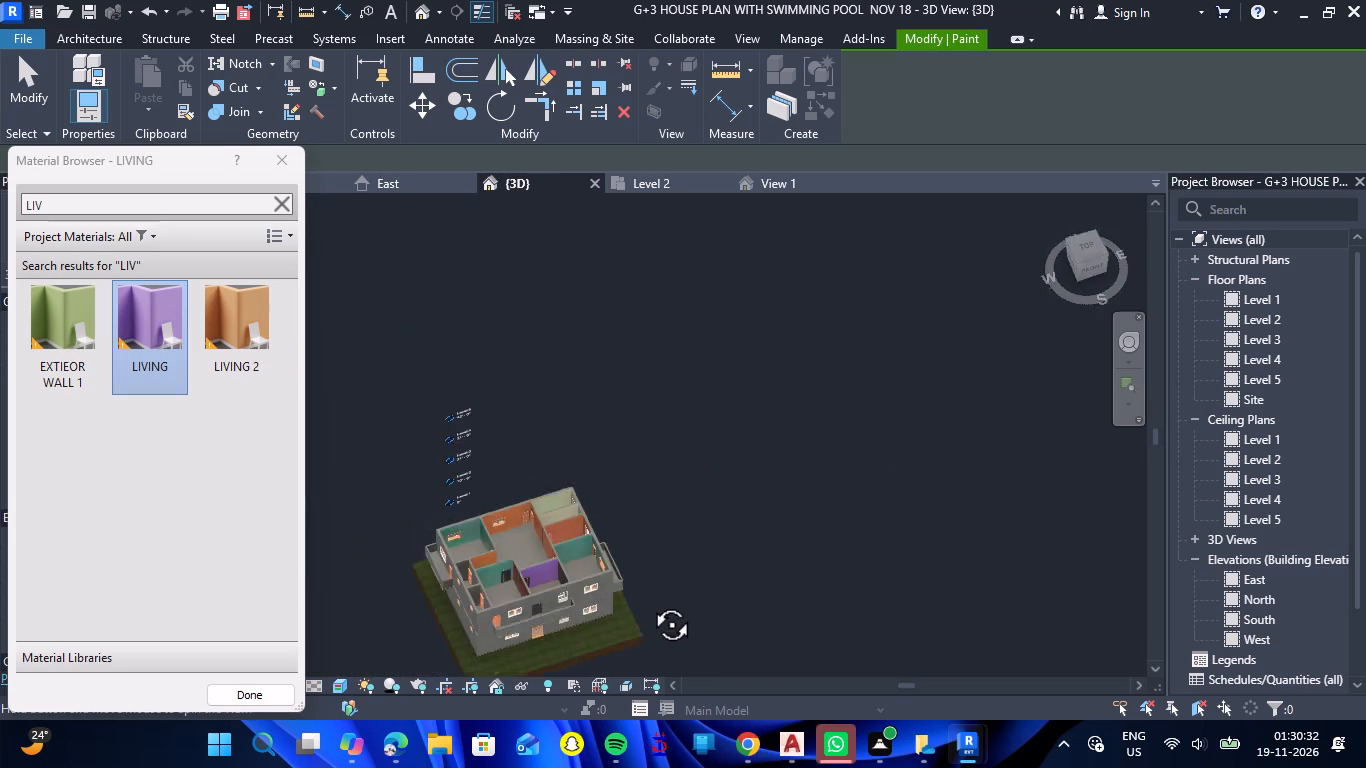
left_click_drag(649, 602, 804, 541)
right_click_drag(649, 602, 804, 541, "shift")
scroll(696, 593, "up", 8)
left_click(687, 593)
scroll(825, 468, "down", 6)
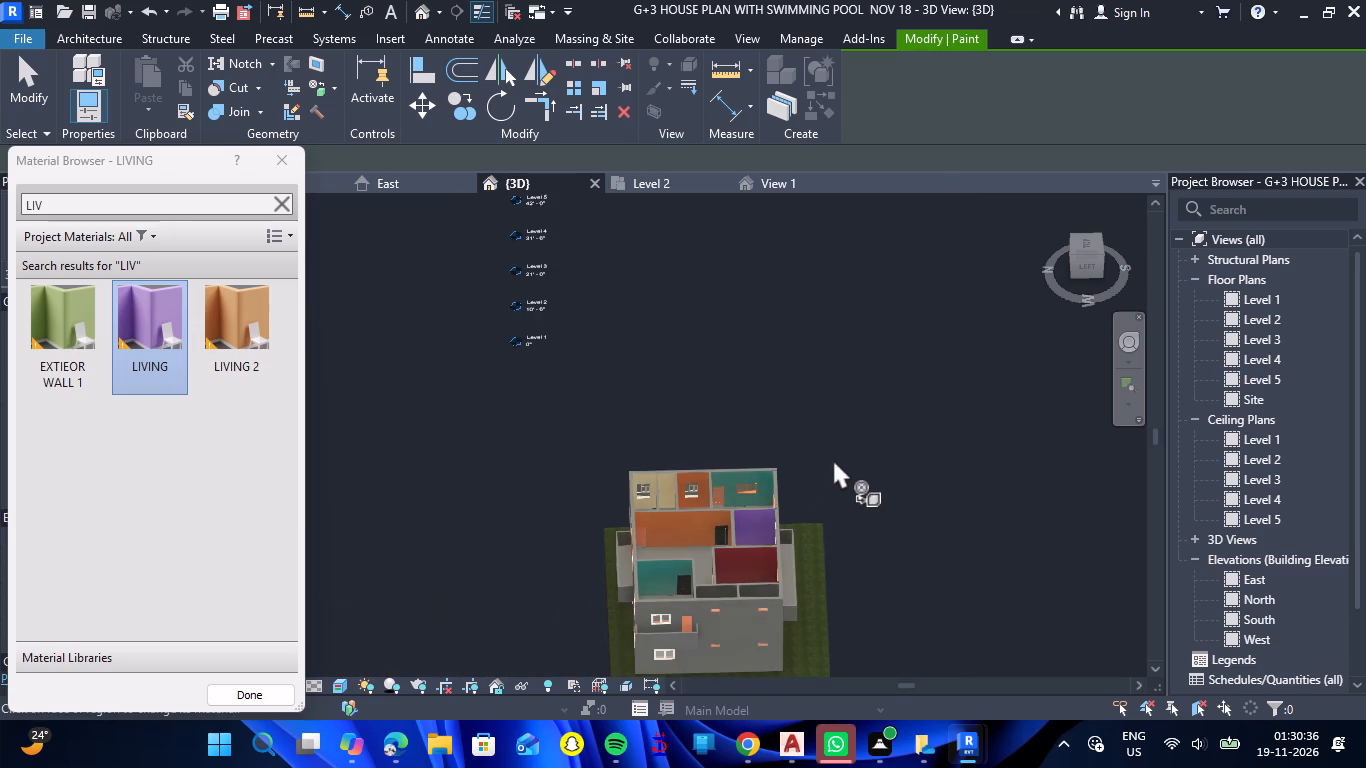
left_click_drag(881, 490, 1045, 471, "shift")
right_click_drag(881, 490, 1045, 471, "shift")
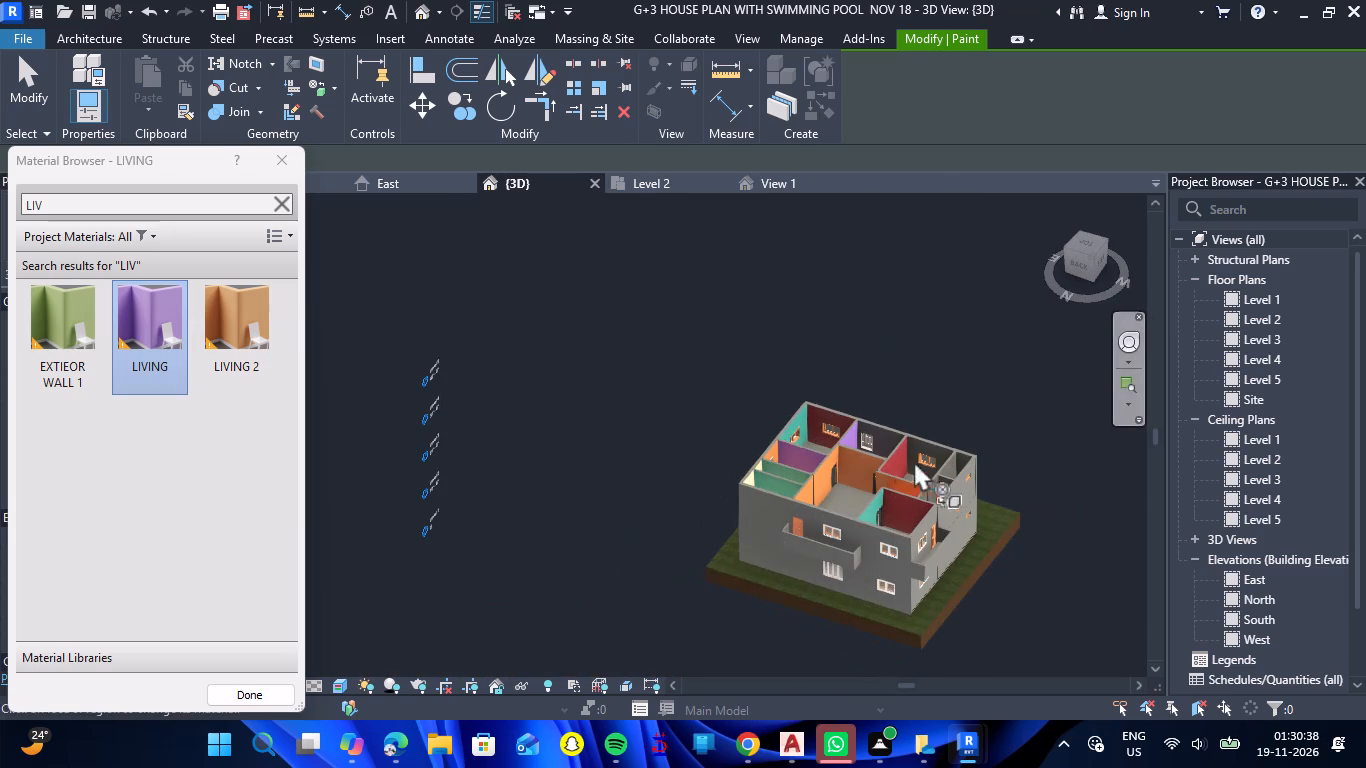
Paint the exterior window wall of the middle room between the two red-walled bedrooms with LIVING.
scroll(885, 432, "up", 6)
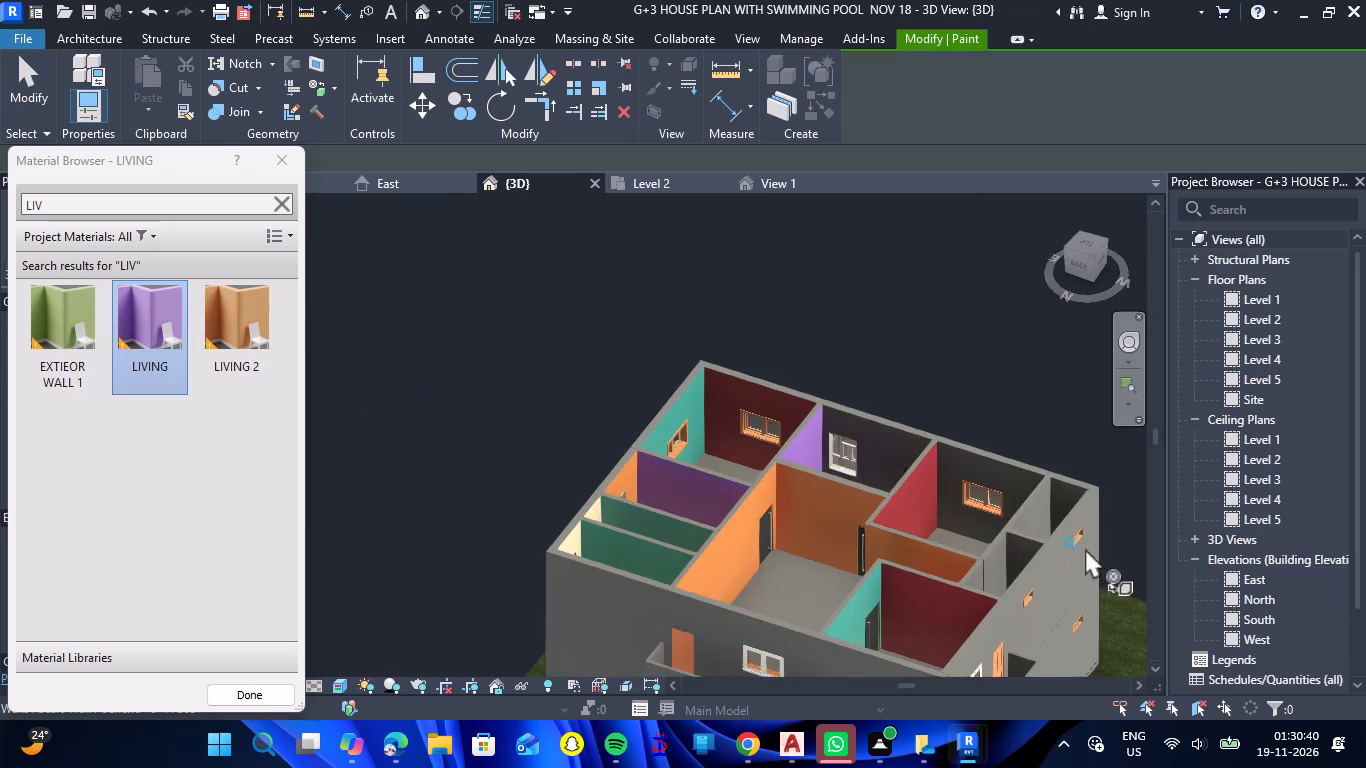
scroll(1104, 542, "up", 5)
left_click(695, 349)
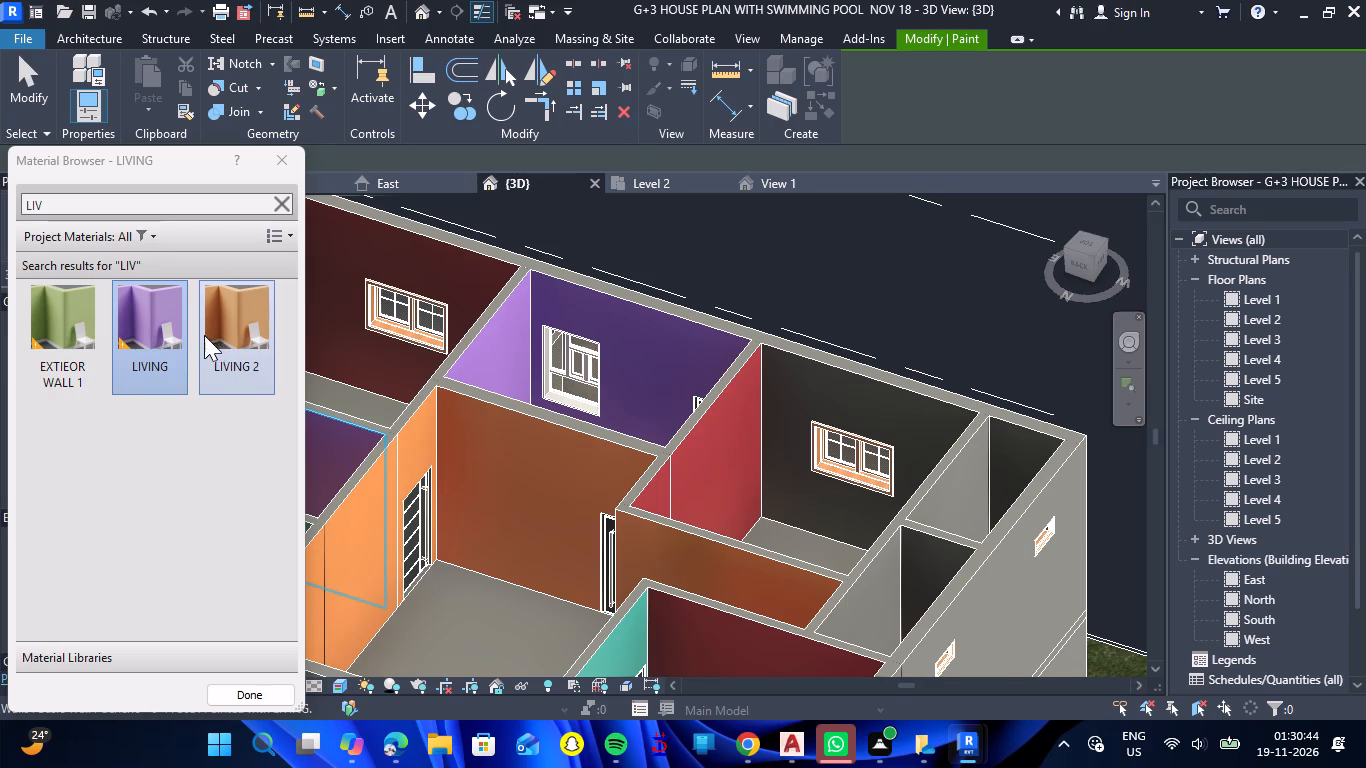
Search the materials for BED and apply BED ROOM WALL1 to the exterior window wall of the bedroom beside the two unpainted bathrooms.
left_click(171, 207)
type("BED")
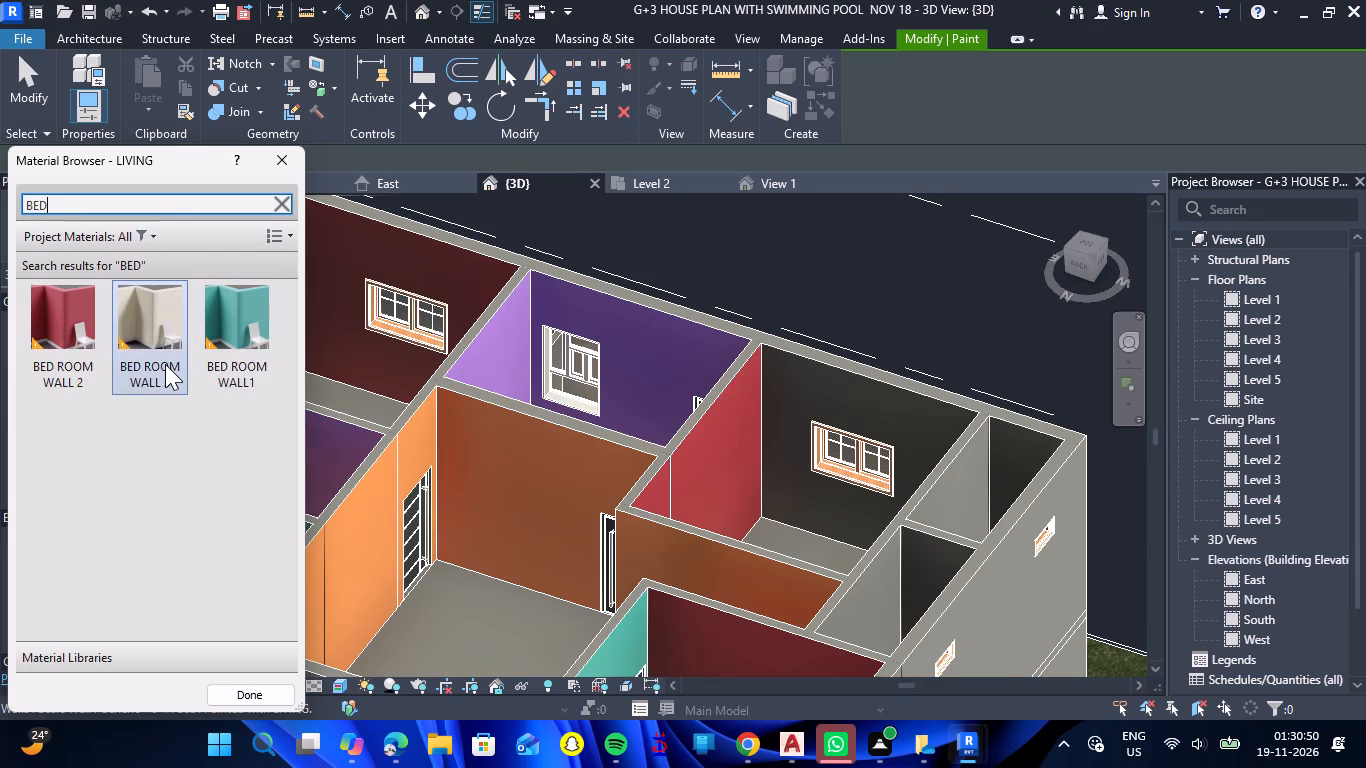
left_click(232, 357)
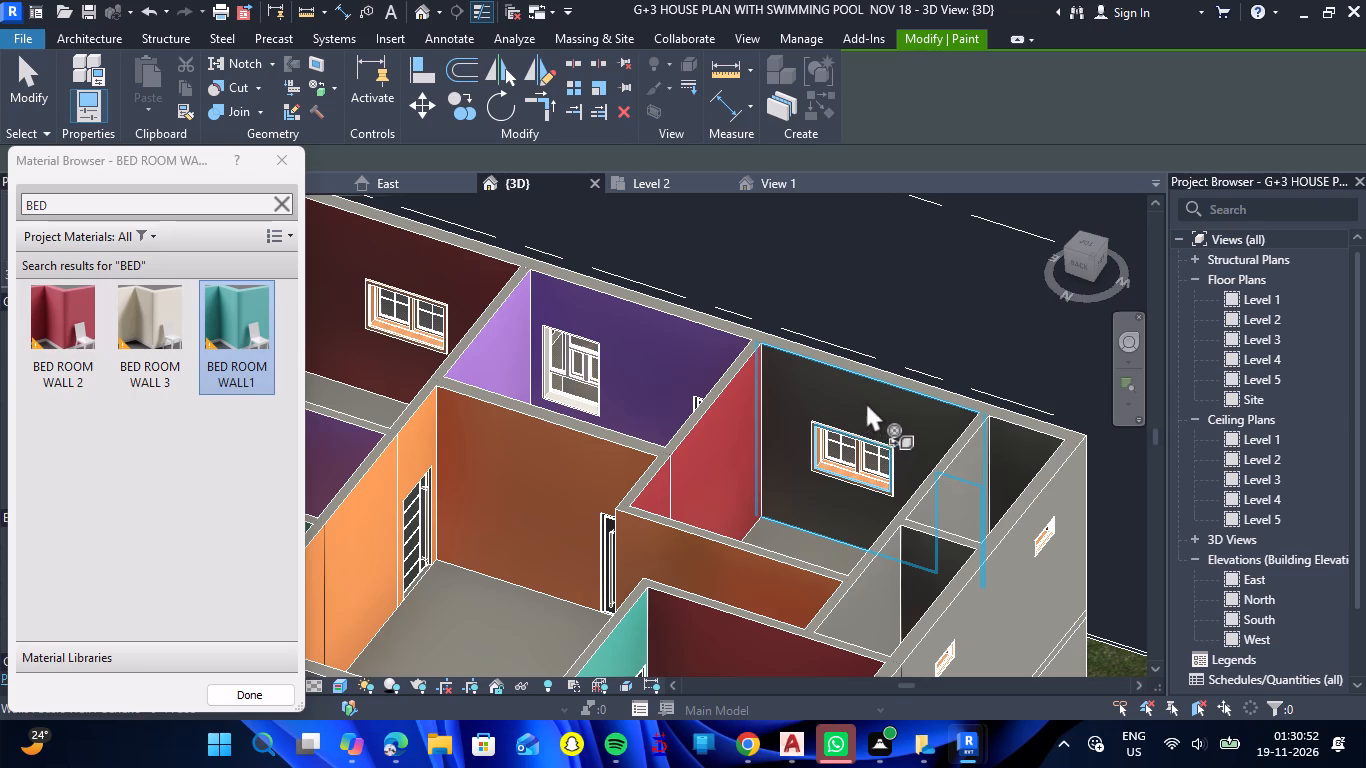
left_click(866, 402)
Examine the painted Level 2 rooms from several sides of the building for wall faces still left unpainted.
scroll(870, 402, "down", 6)
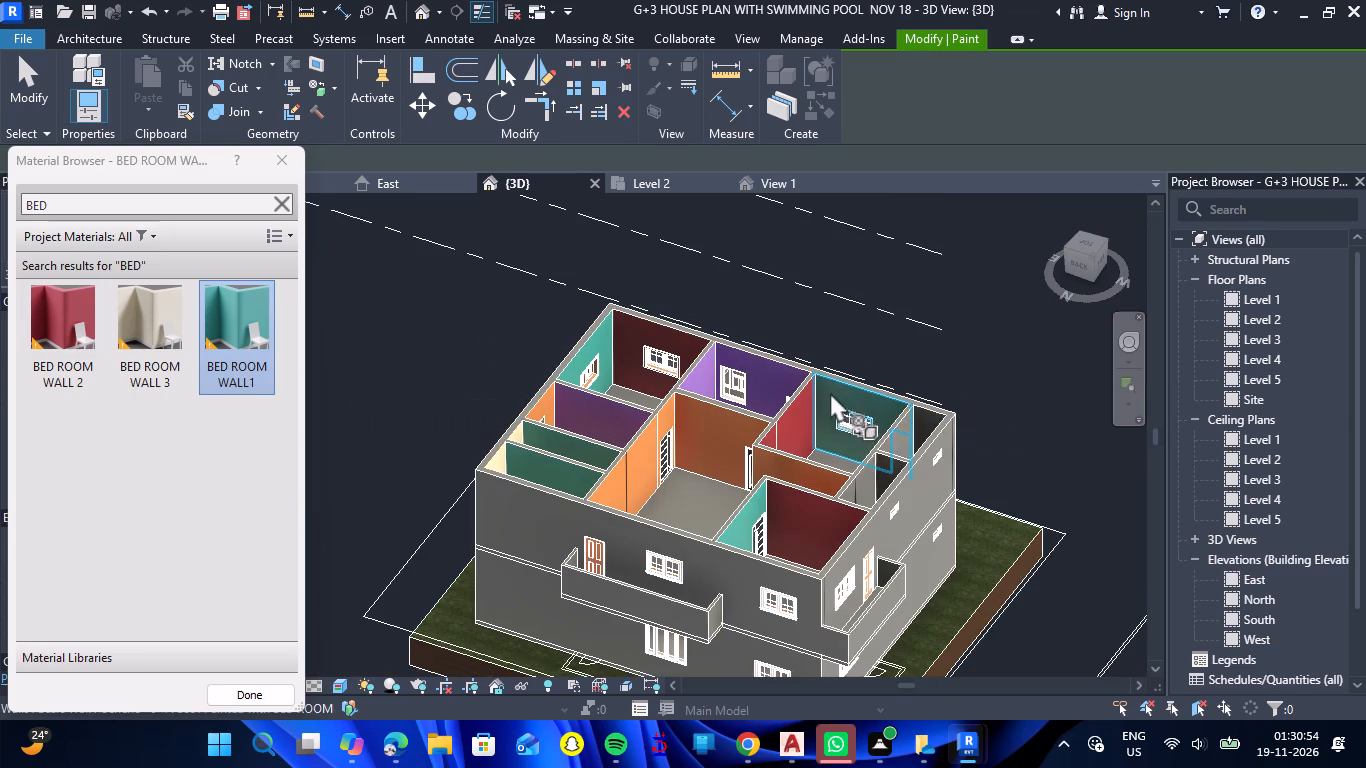
scroll(857, 412, "up", 2)
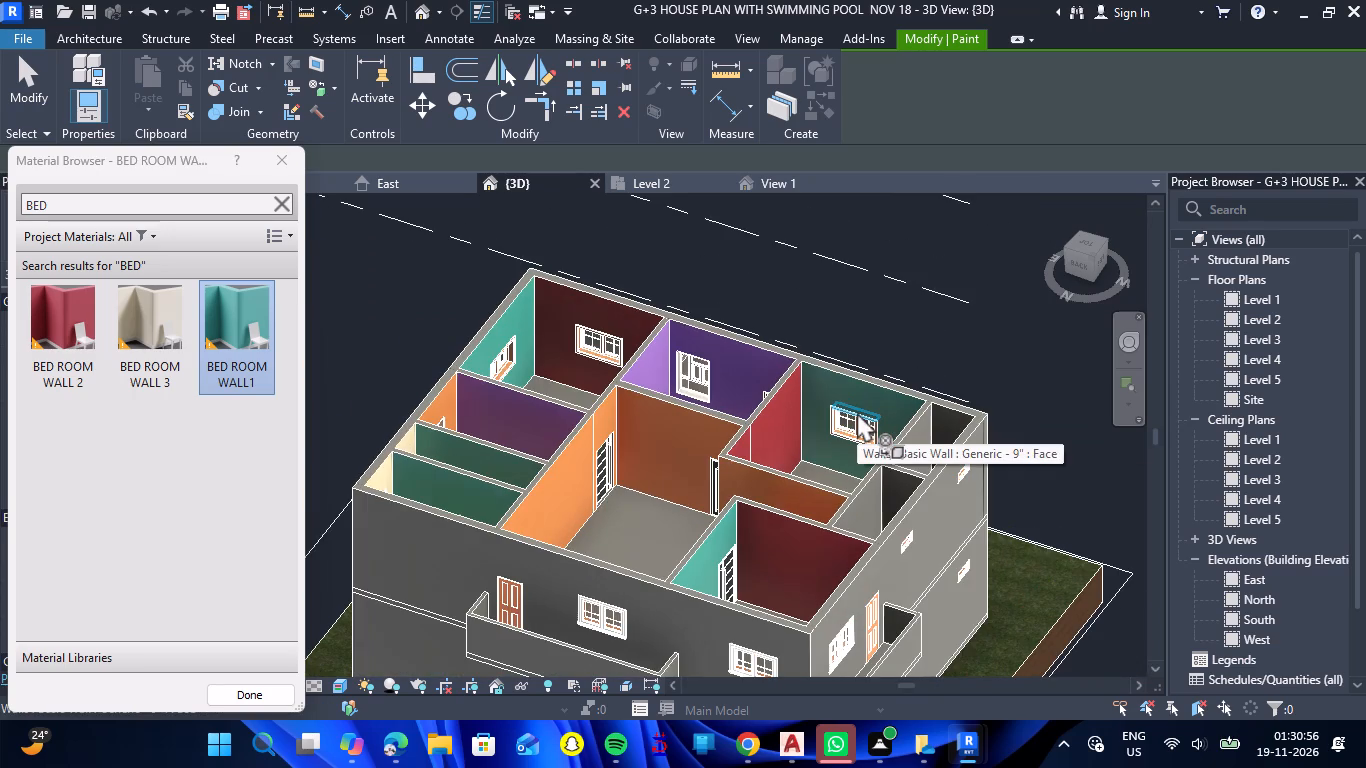
scroll(857, 412, "up", 2)
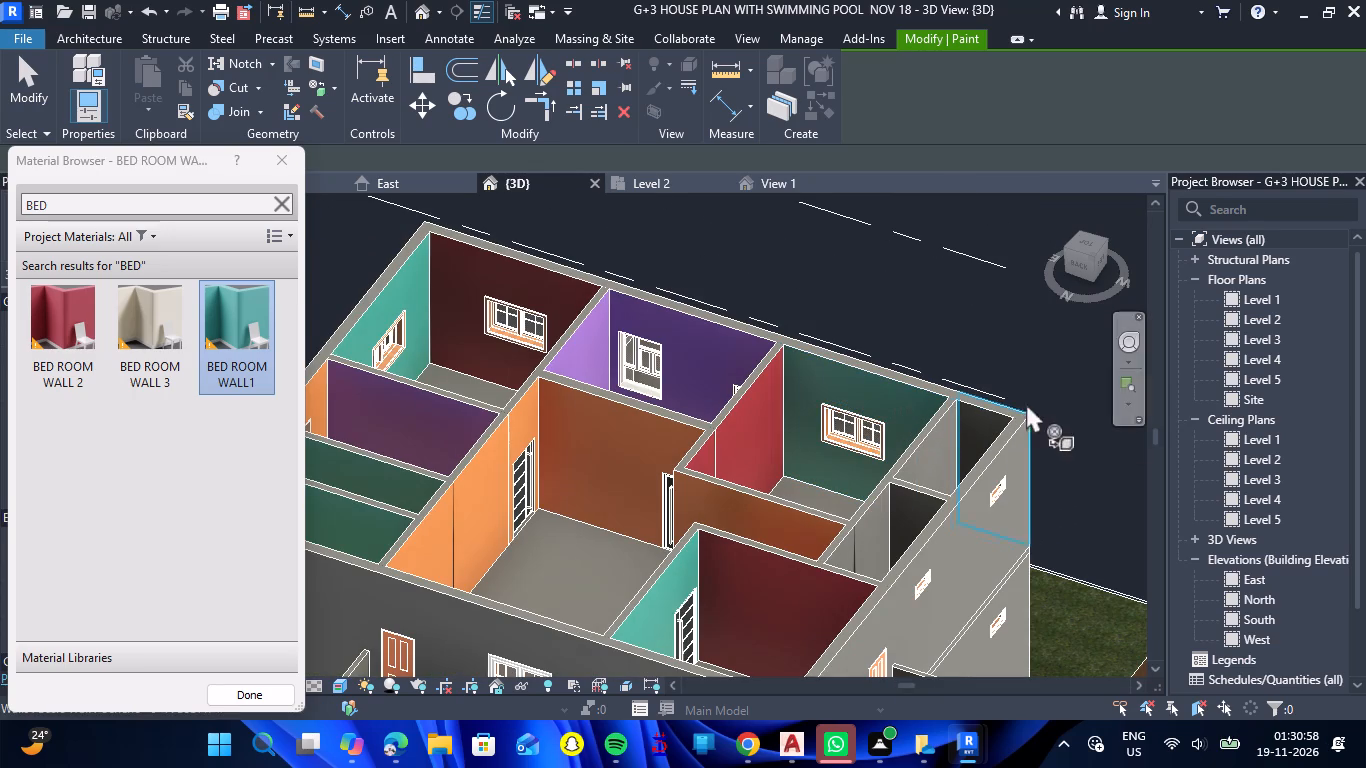
scroll(861, 386, "down", 4)
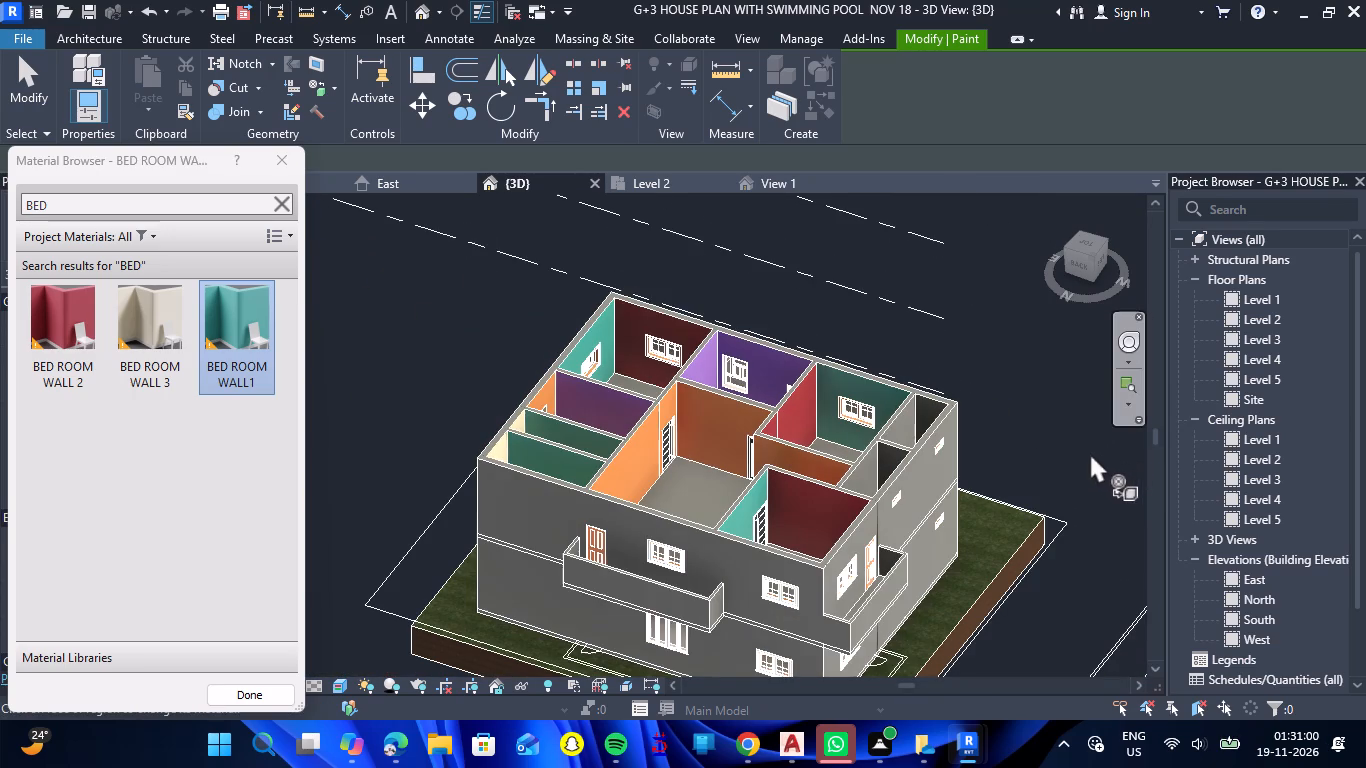
left_click_drag(1076, 457, 759, 550)
right_click_drag(1075, 457, 759, 550, "shift")
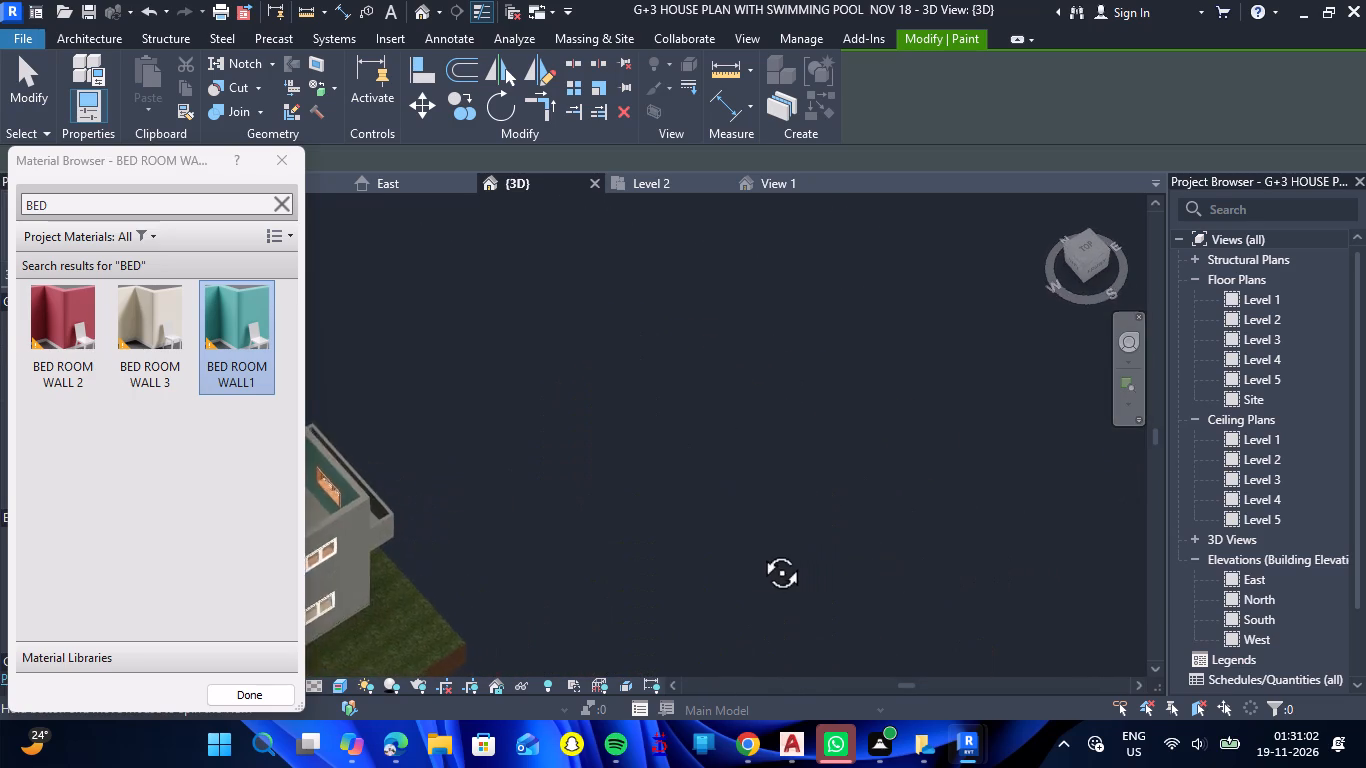
left_click_drag(759, 550, 740, 549)
right_click_drag(759, 550, 740, 549, "shift")
scroll(783, 524, "down", 7)
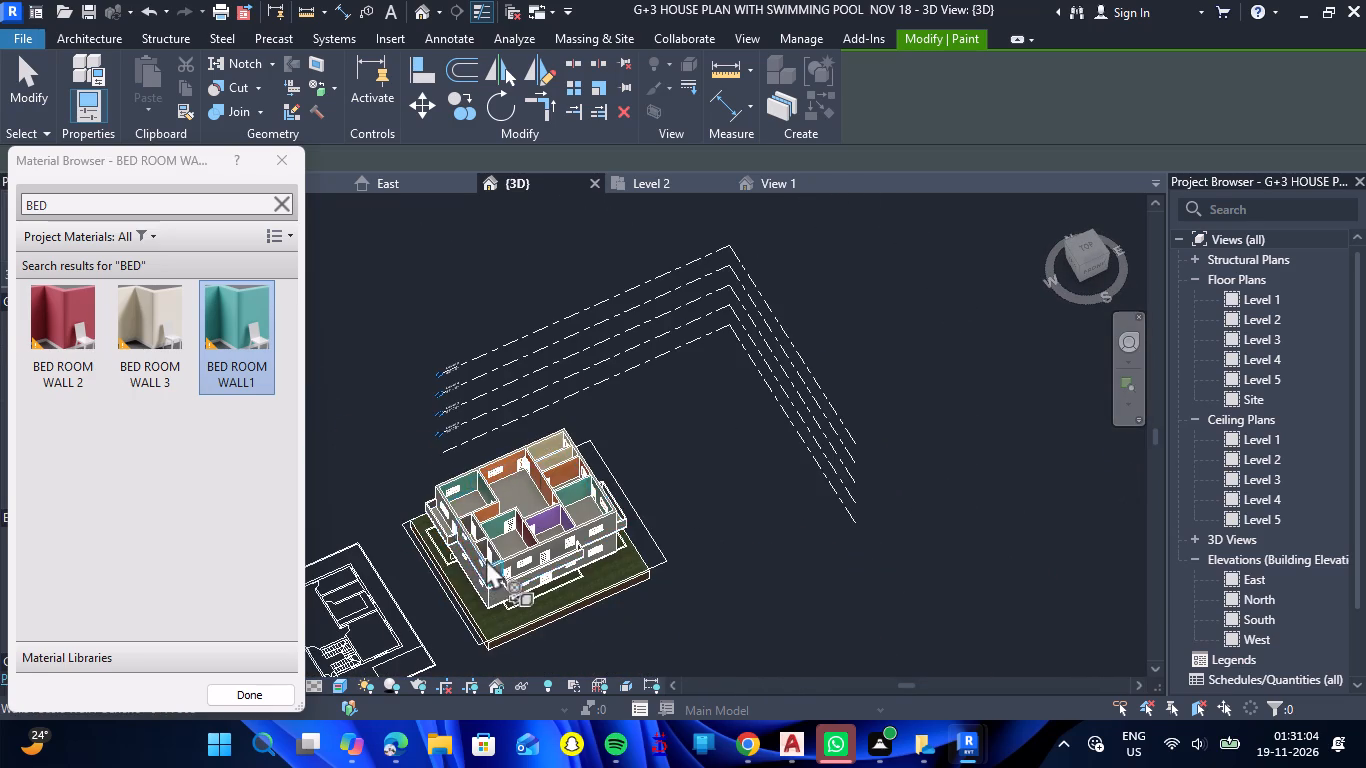
scroll(486, 559, "up", 8)
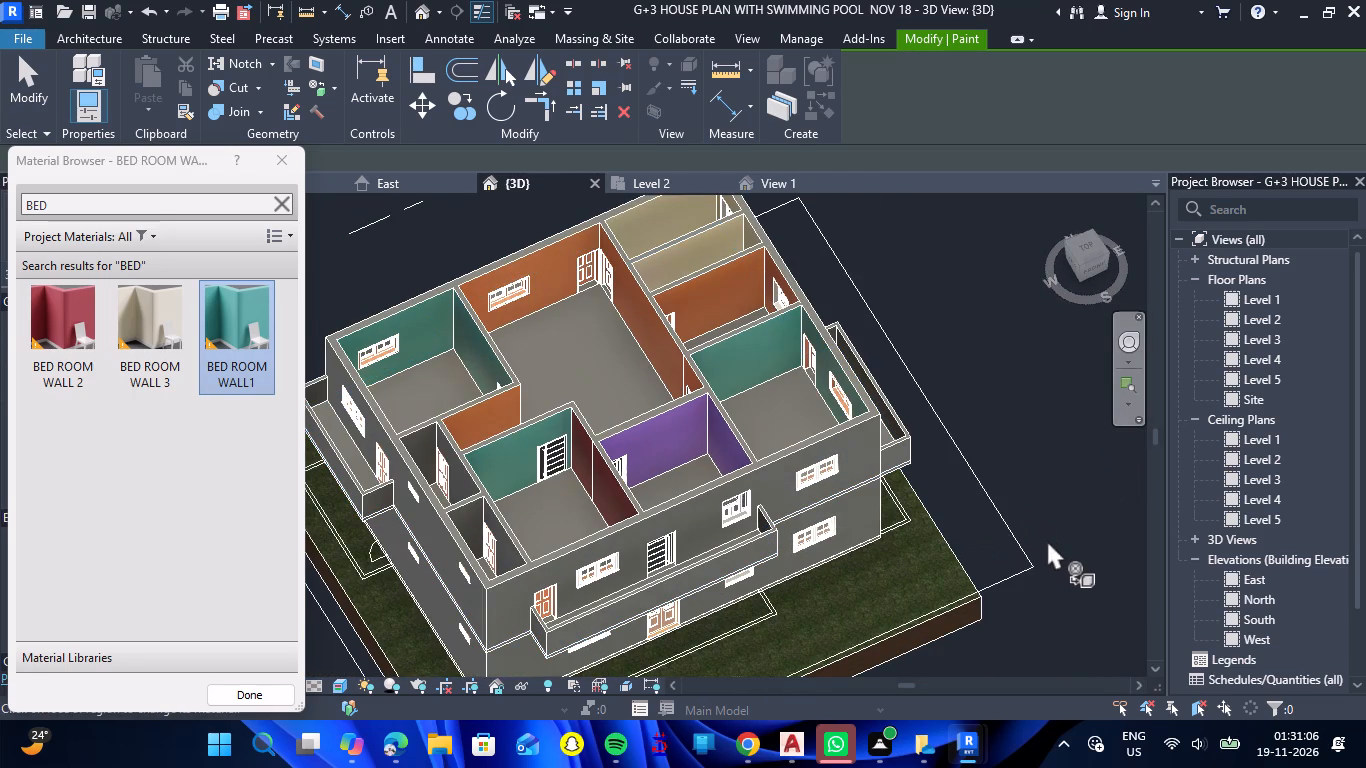
left_click_drag(1047, 540, 888, 535, "shift")
right_click_drag(1047, 540, 888, 535, "shift")
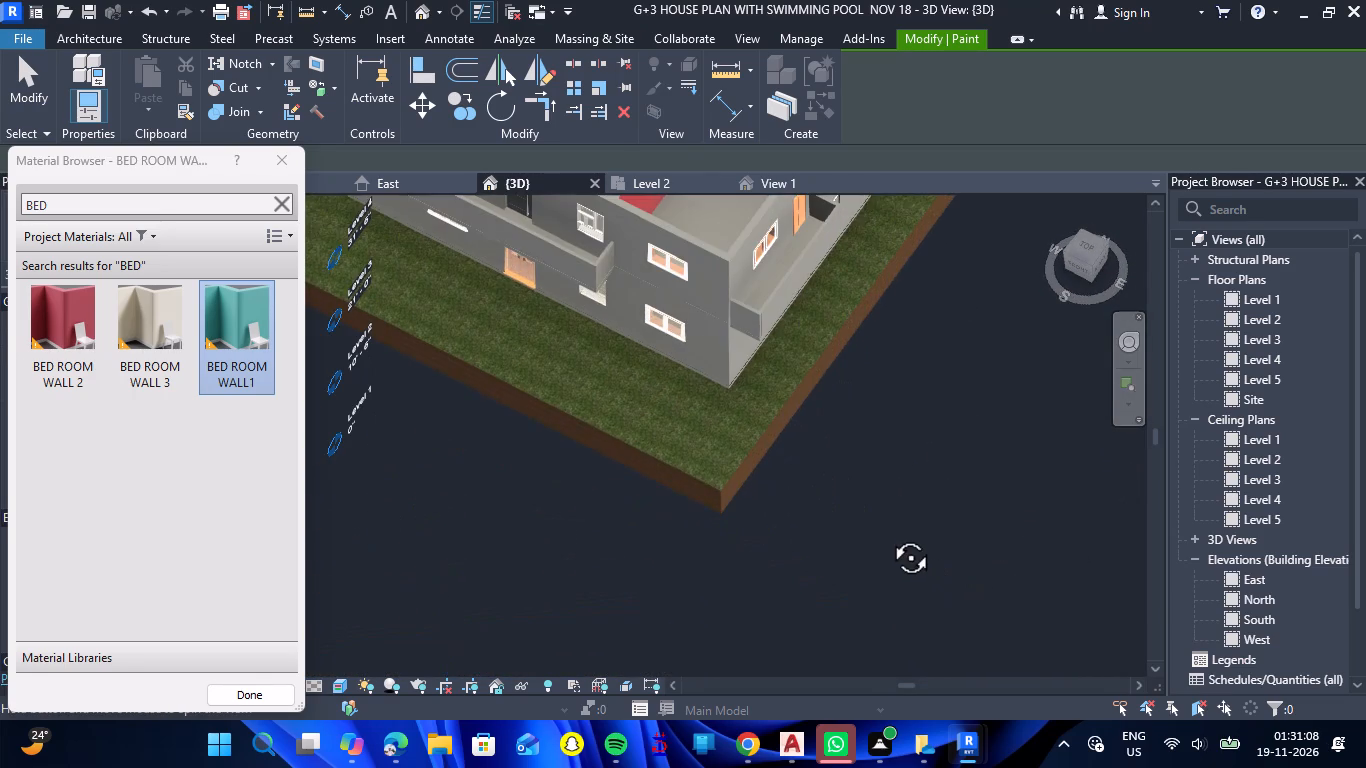
left_click_drag(888, 535, 888, 533, "shift")
right_click_drag(888, 535, 888, 533, "shift")
scroll(908, 531, "down", 6)
scroll(768, 349, "up", 6)
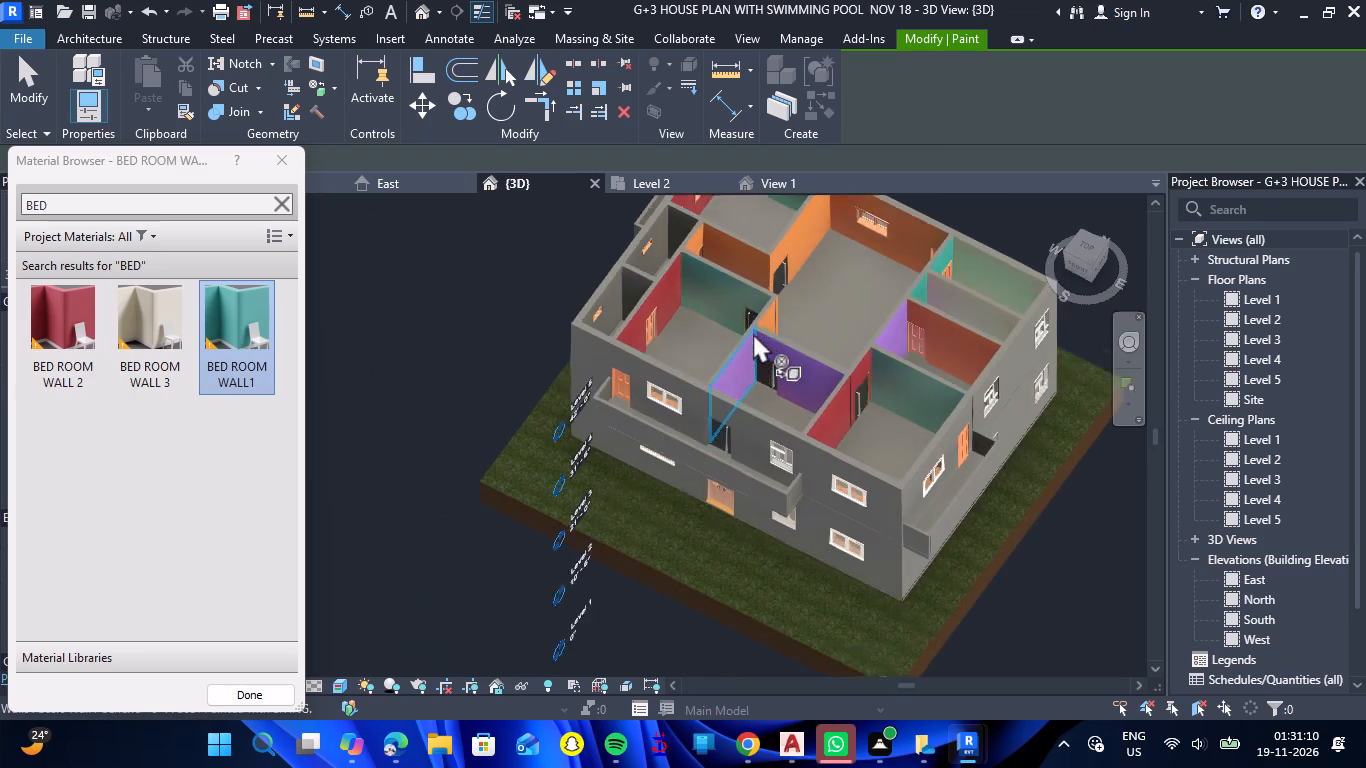
scroll(683, 293, "up", 3)
Search the materials for FLOO and apply FLOORING TILES 1 to the Level 2 floor.
left_click(99, 201)
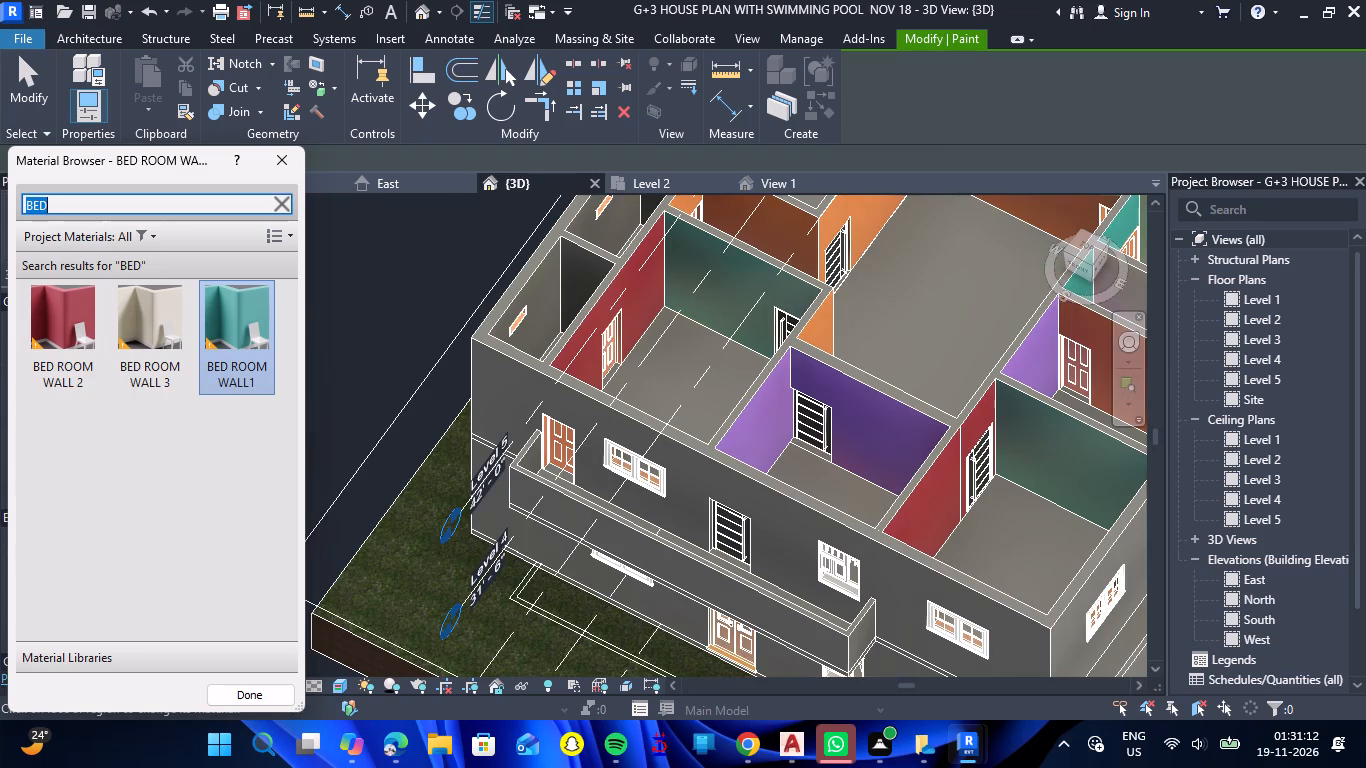
type("FLOO")
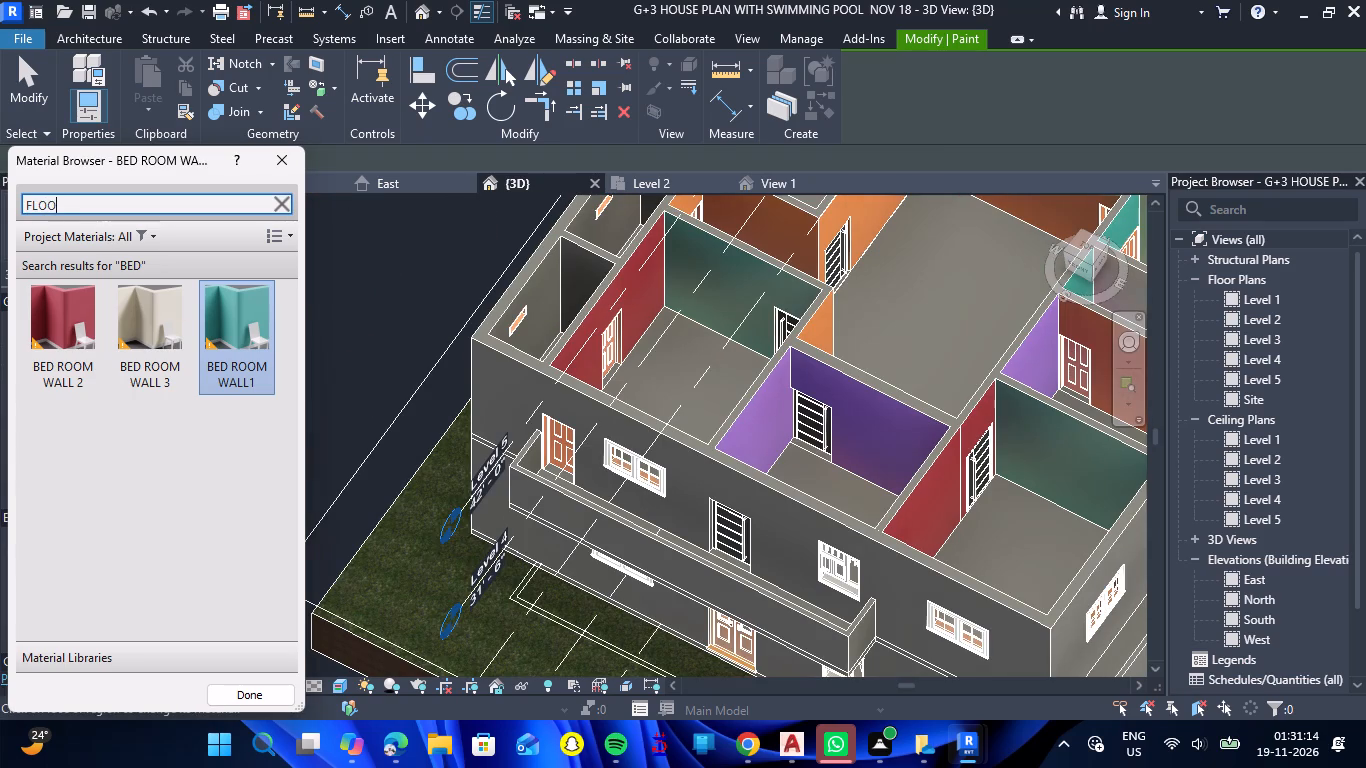
left_click(157, 465)
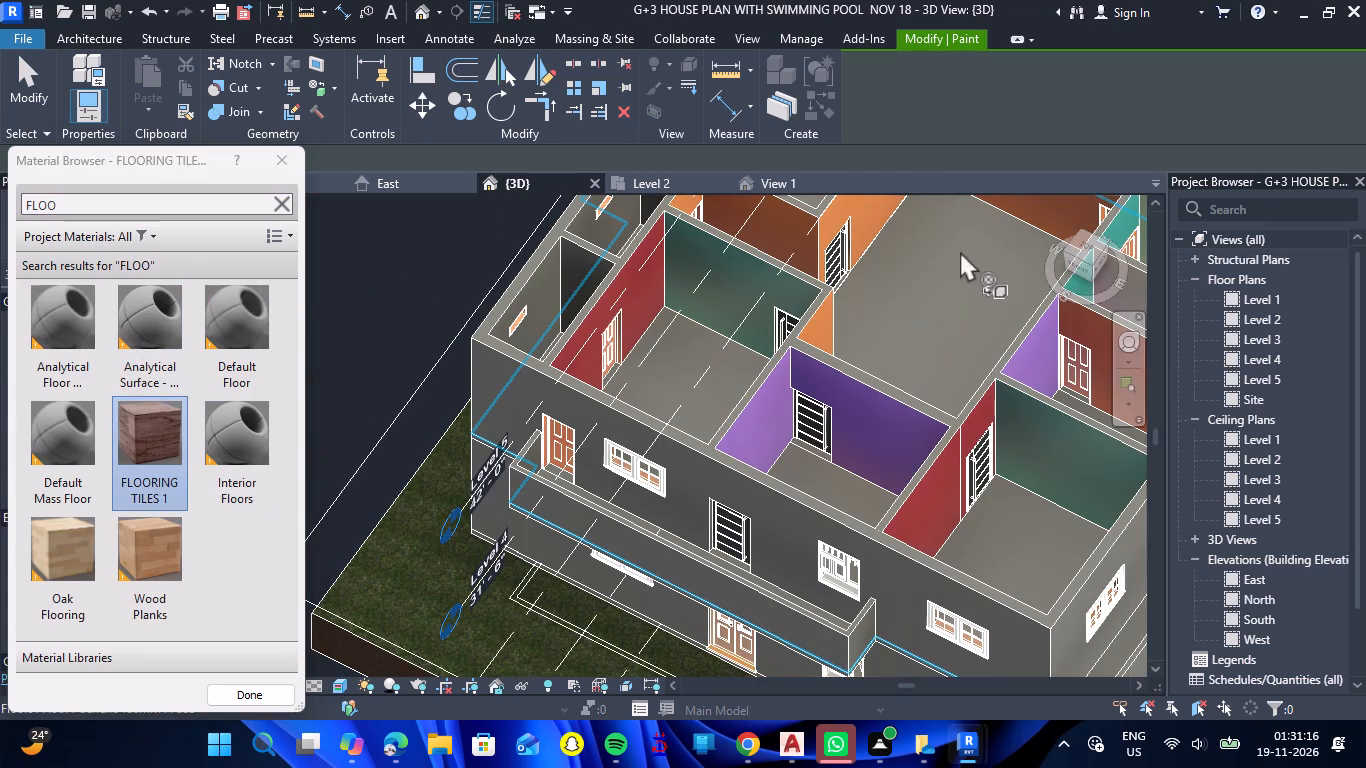
left_click(934, 322)
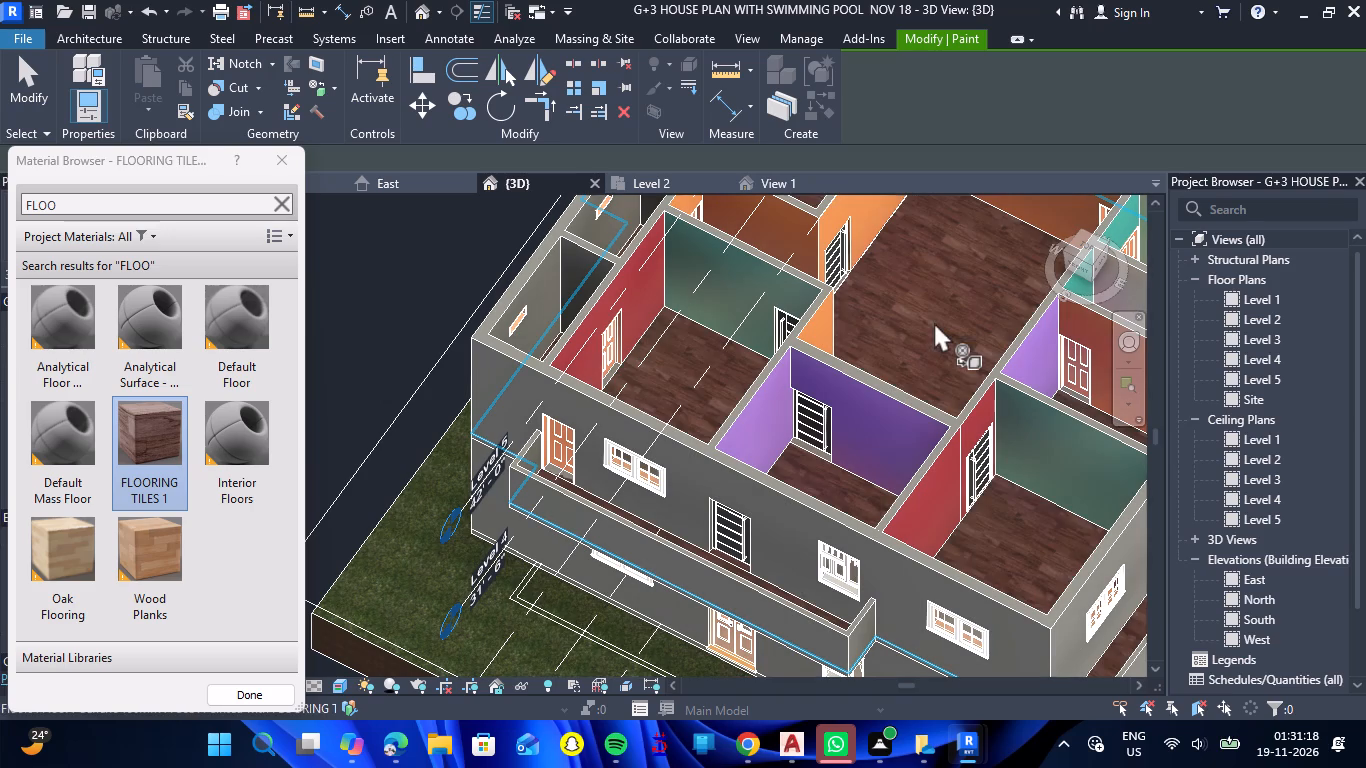
Search the materials for BATH and paint the two bathrooms' exterior window wall, dividing partition and far end wall with the bath room material.
scroll(902, 283, "down", 6)
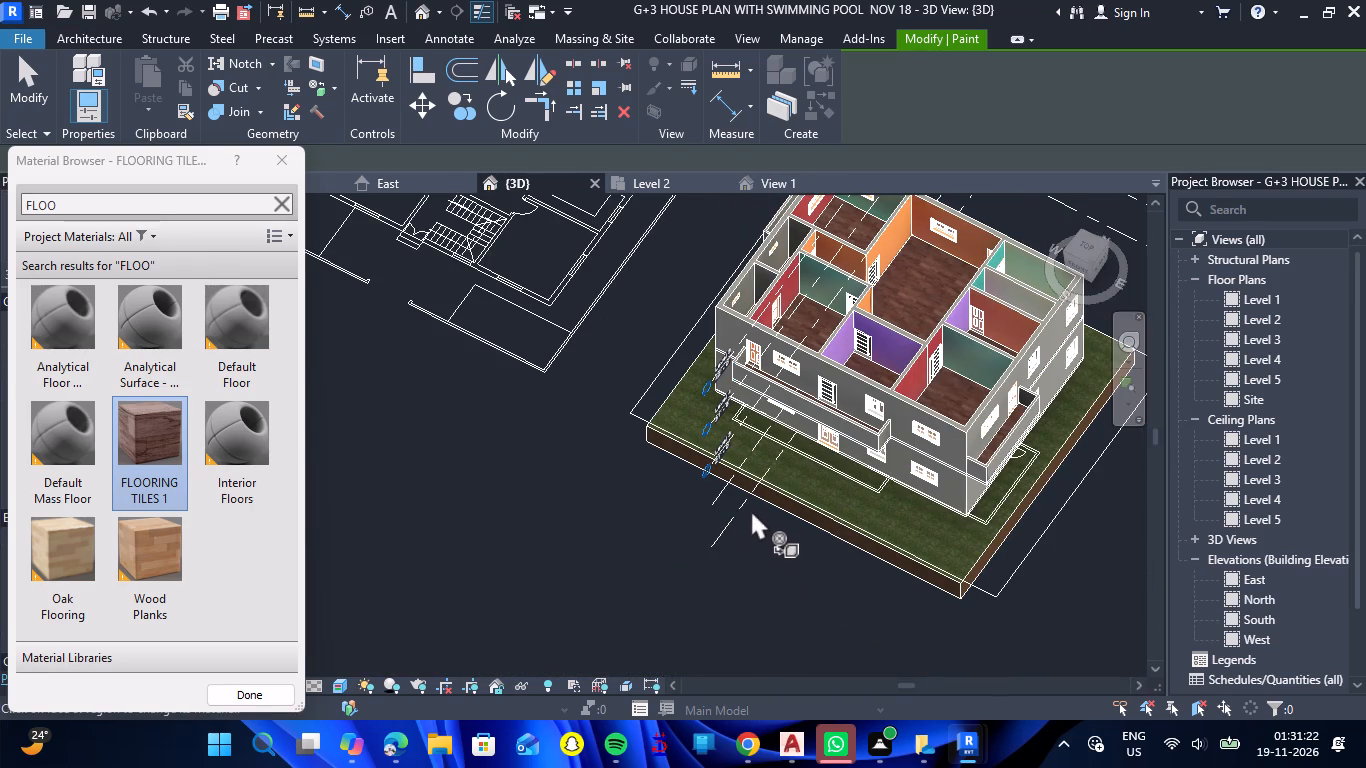
left_click(172, 210)
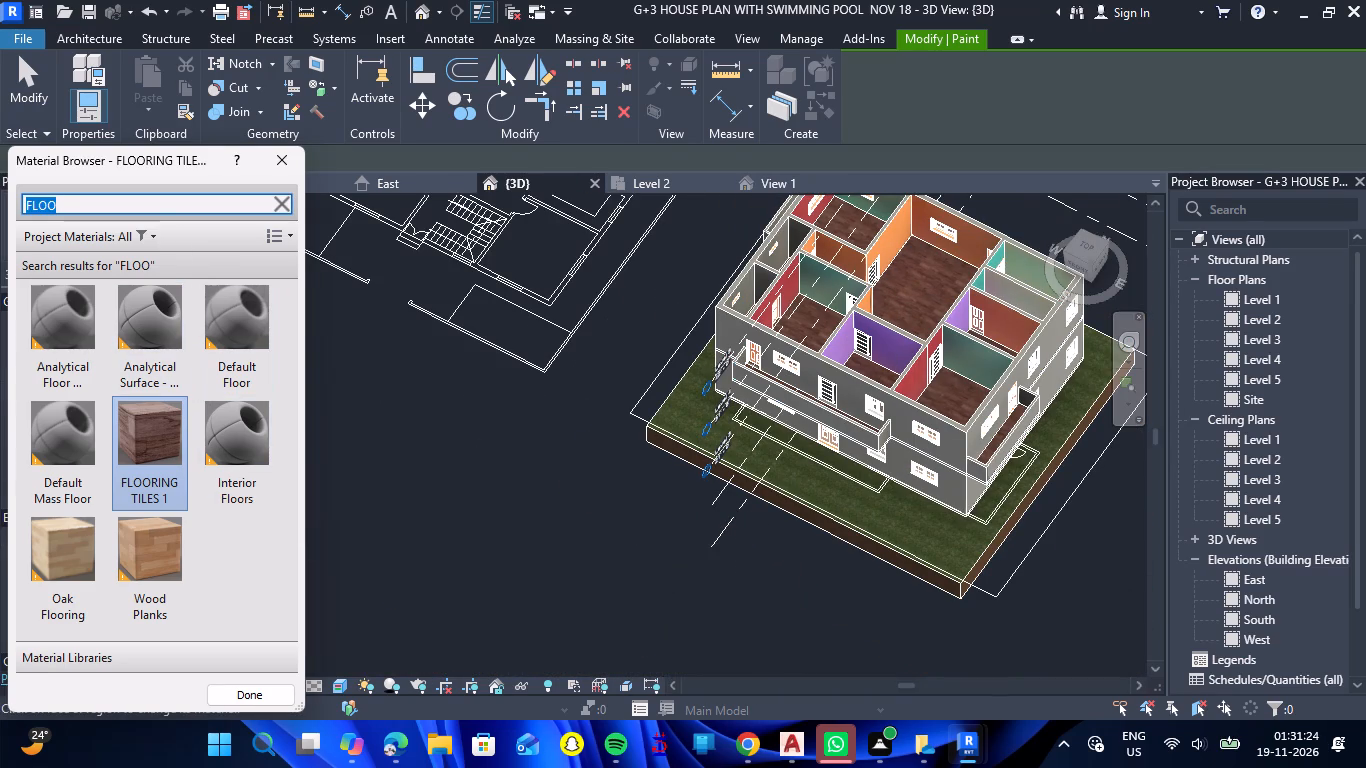
type("BATH")
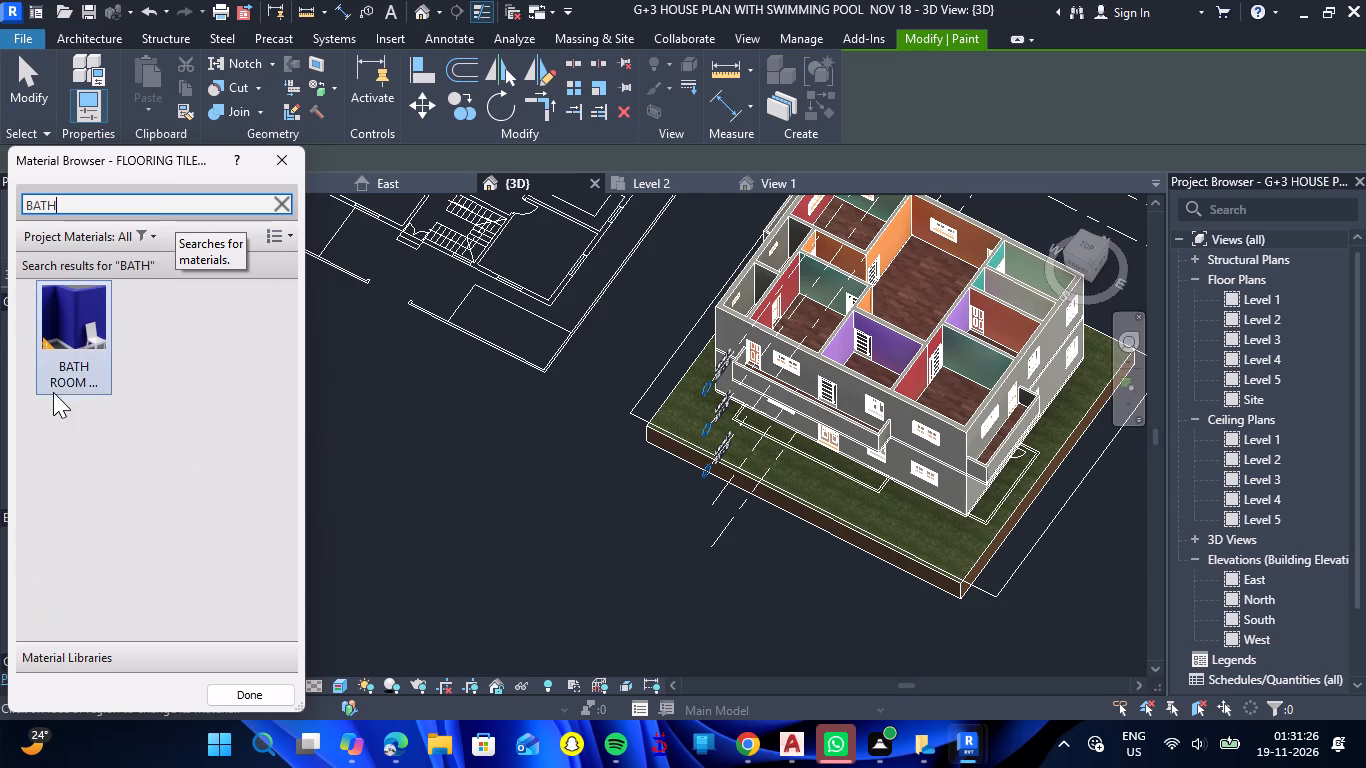
left_click(73, 327)
scroll(775, 222, "up", 3)
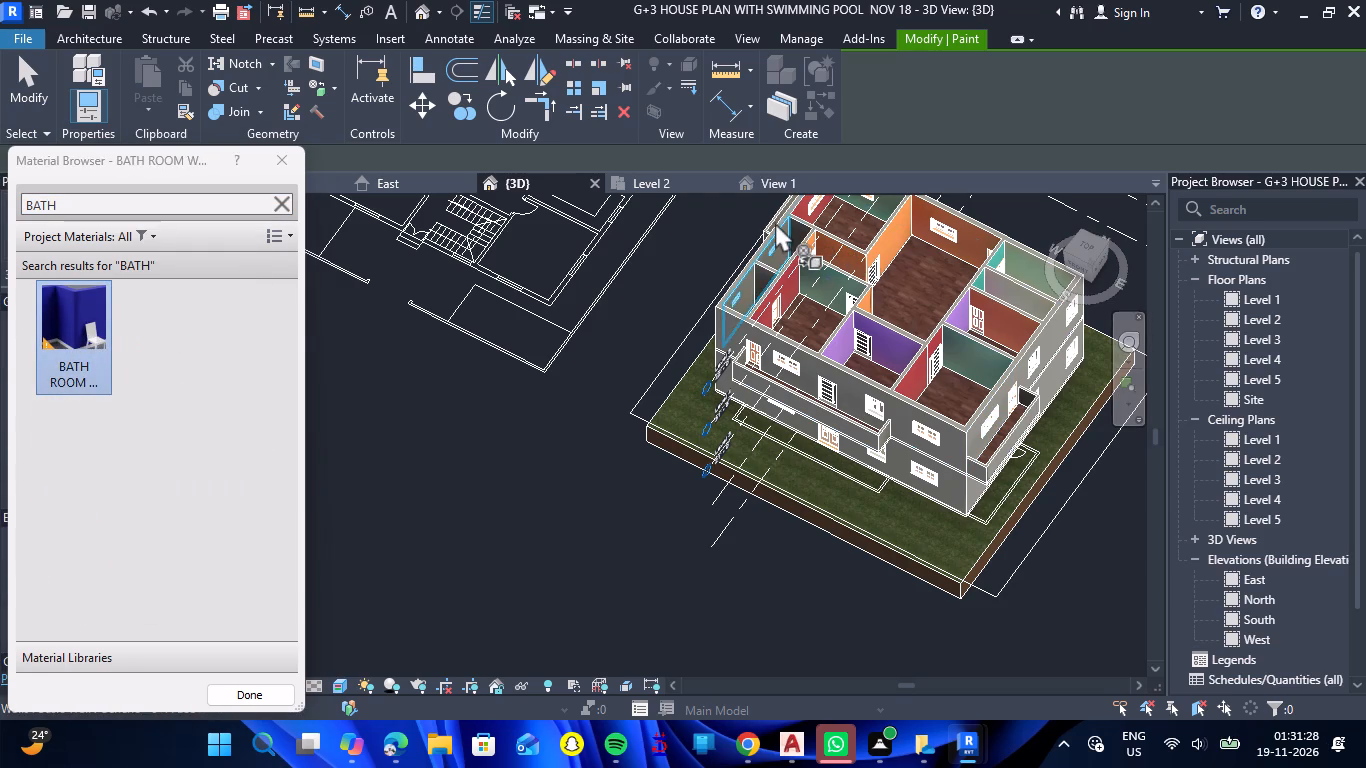
scroll(775, 222, "up", 6)
left_click(782, 267)
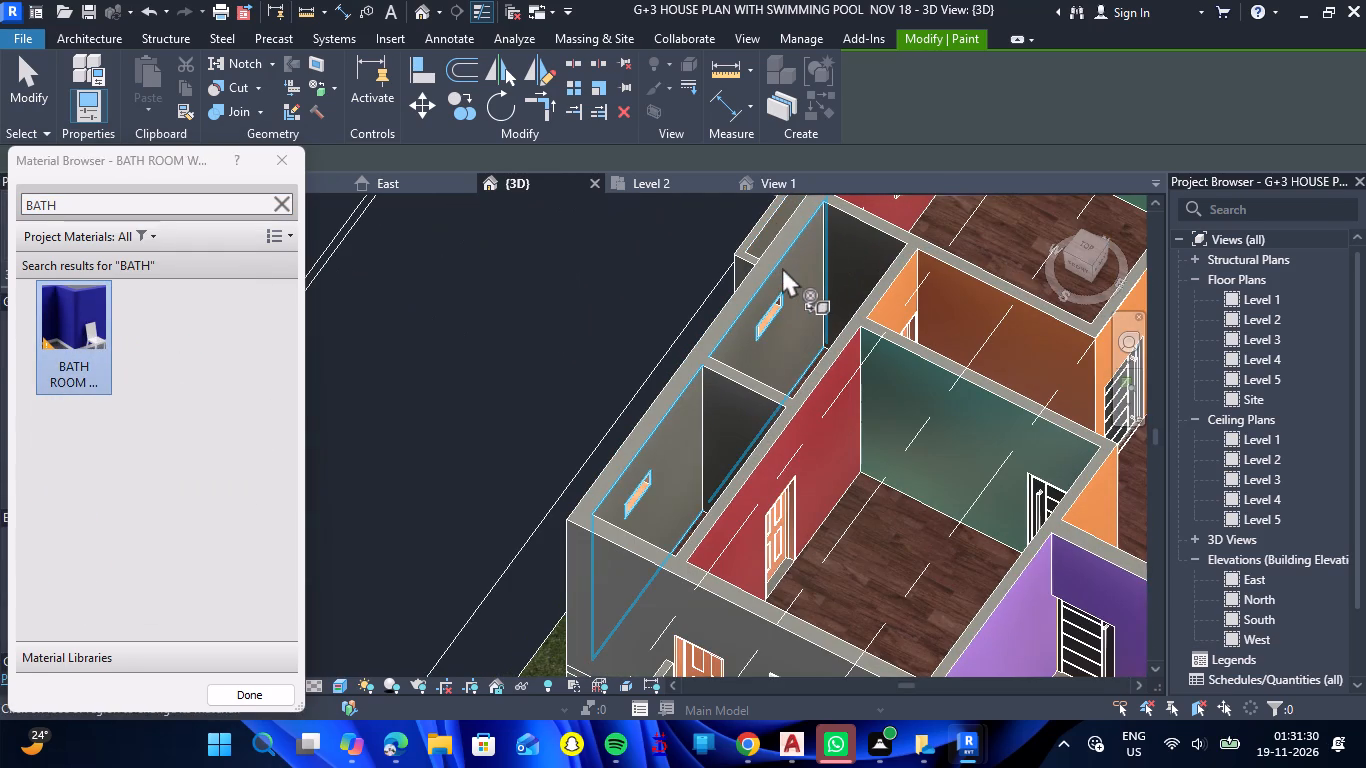
left_click(720, 390)
left_click(864, 257)
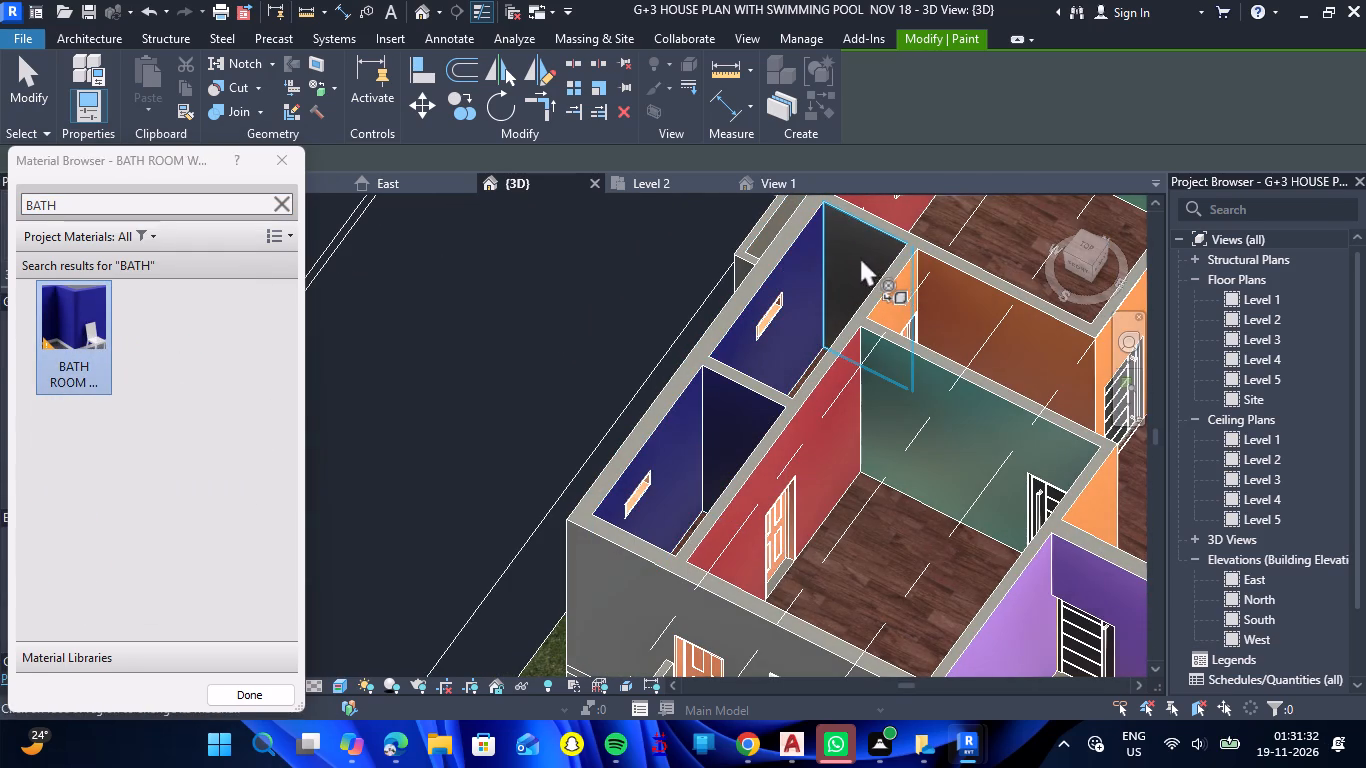
Paint the door-side walls of both bathrooms with the same bath room material and finish painting.
scroll(709, 309, "down", 6)
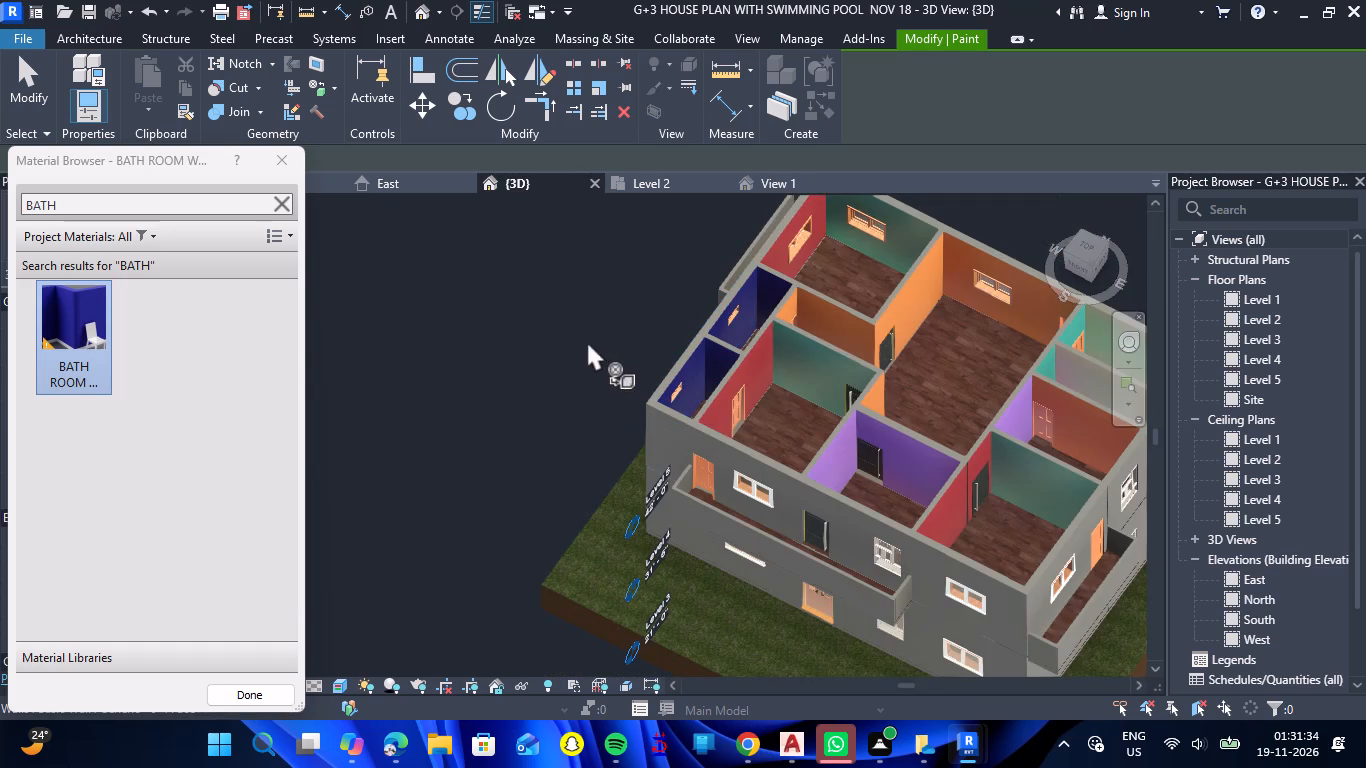
left_click_drag(545, 334, 851, 369, "shift")
right_click_drag(545, 334, 851, 369, "shift")
scroll(851, 363, "down", 3)
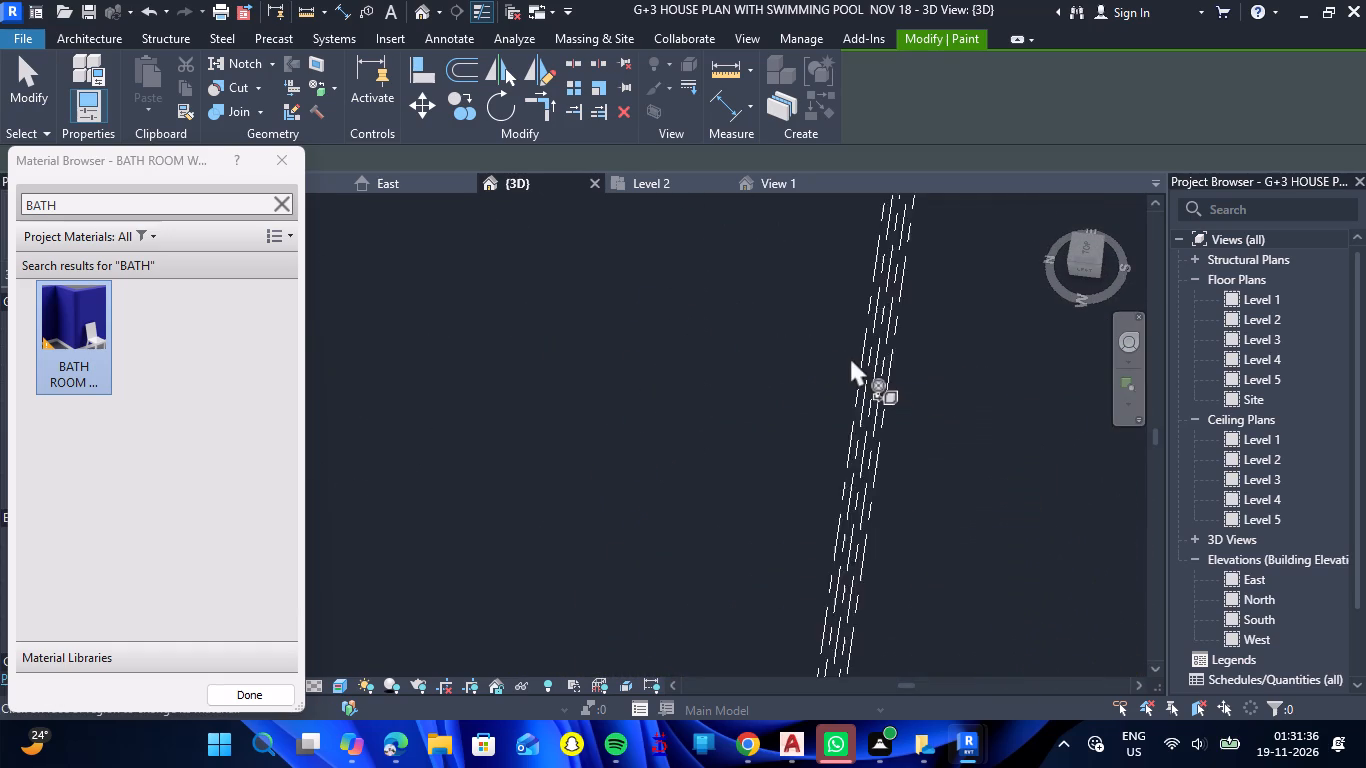
scroll(850, 357, "down", 5)
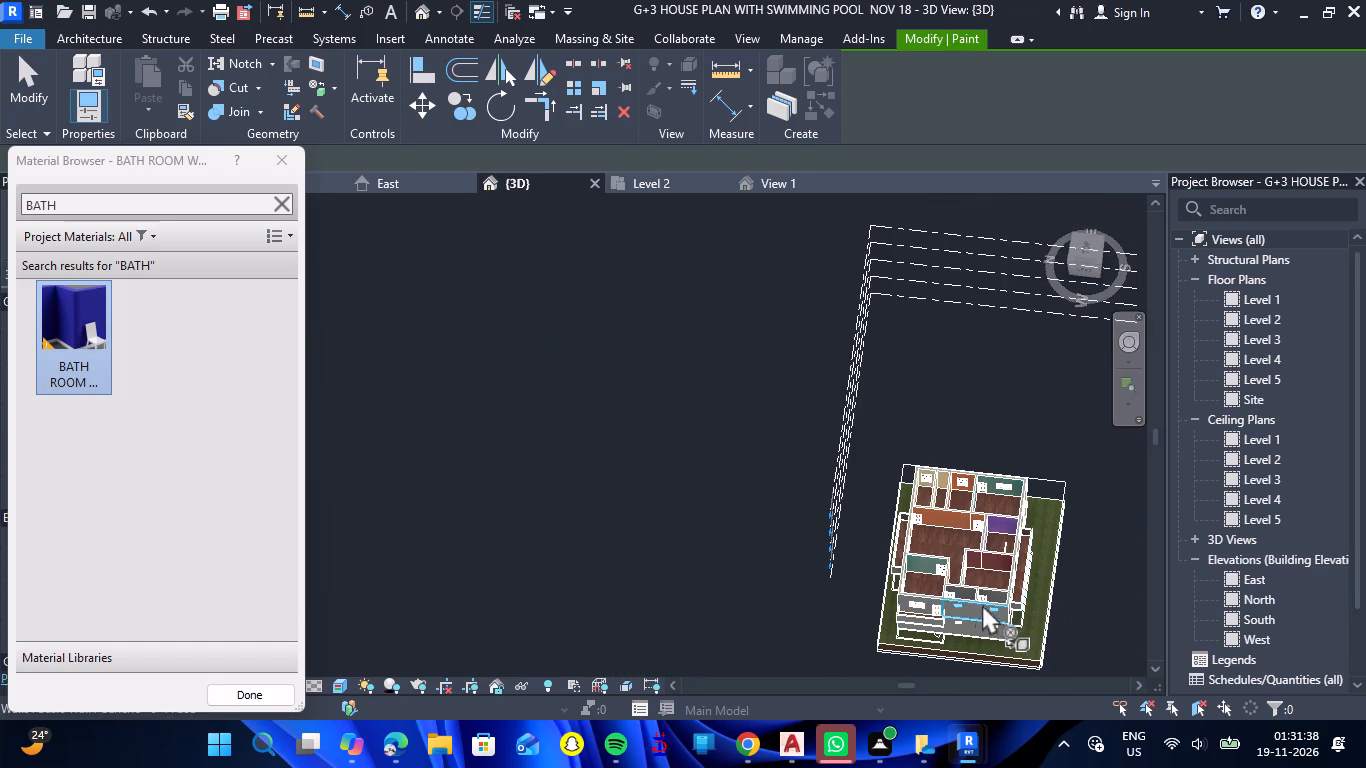
scroll(975, 600, "up", 14)
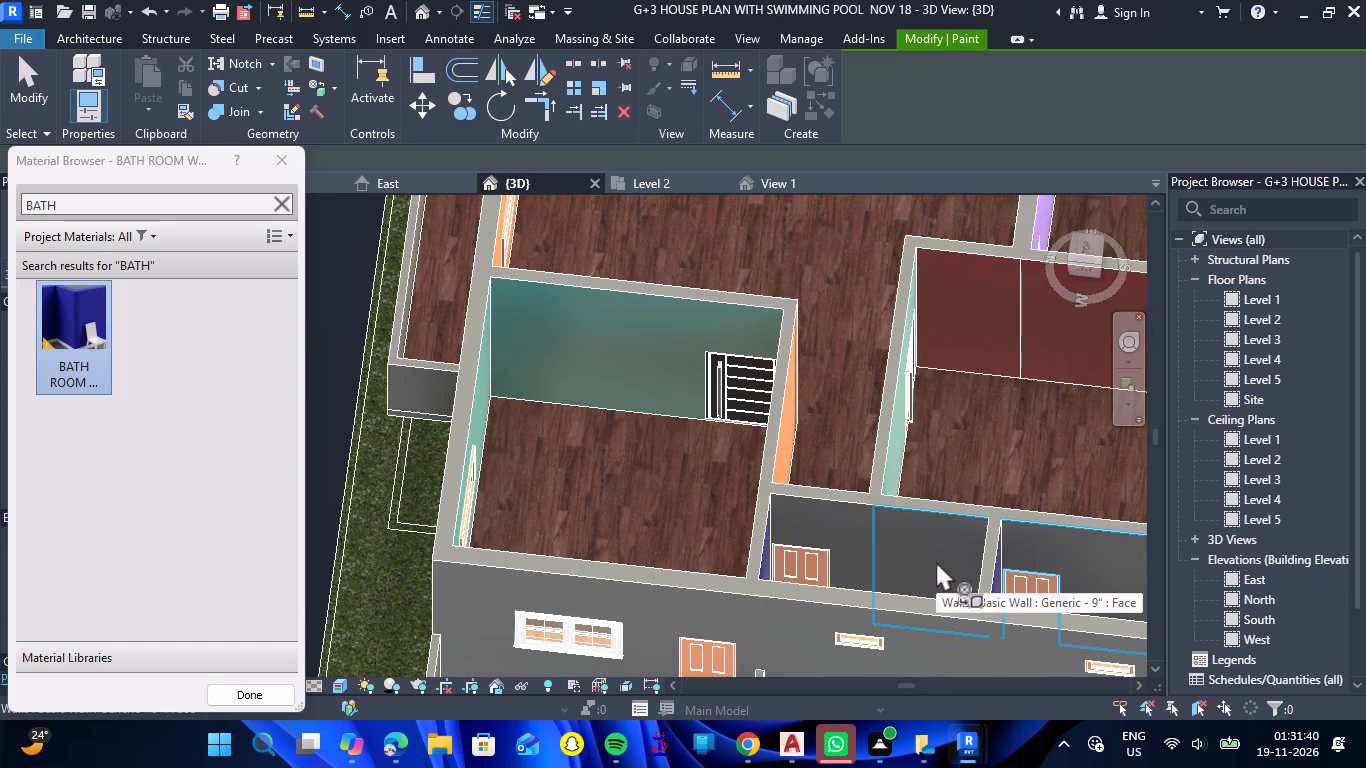
left_click(838, 534)
left_click(928, 542)
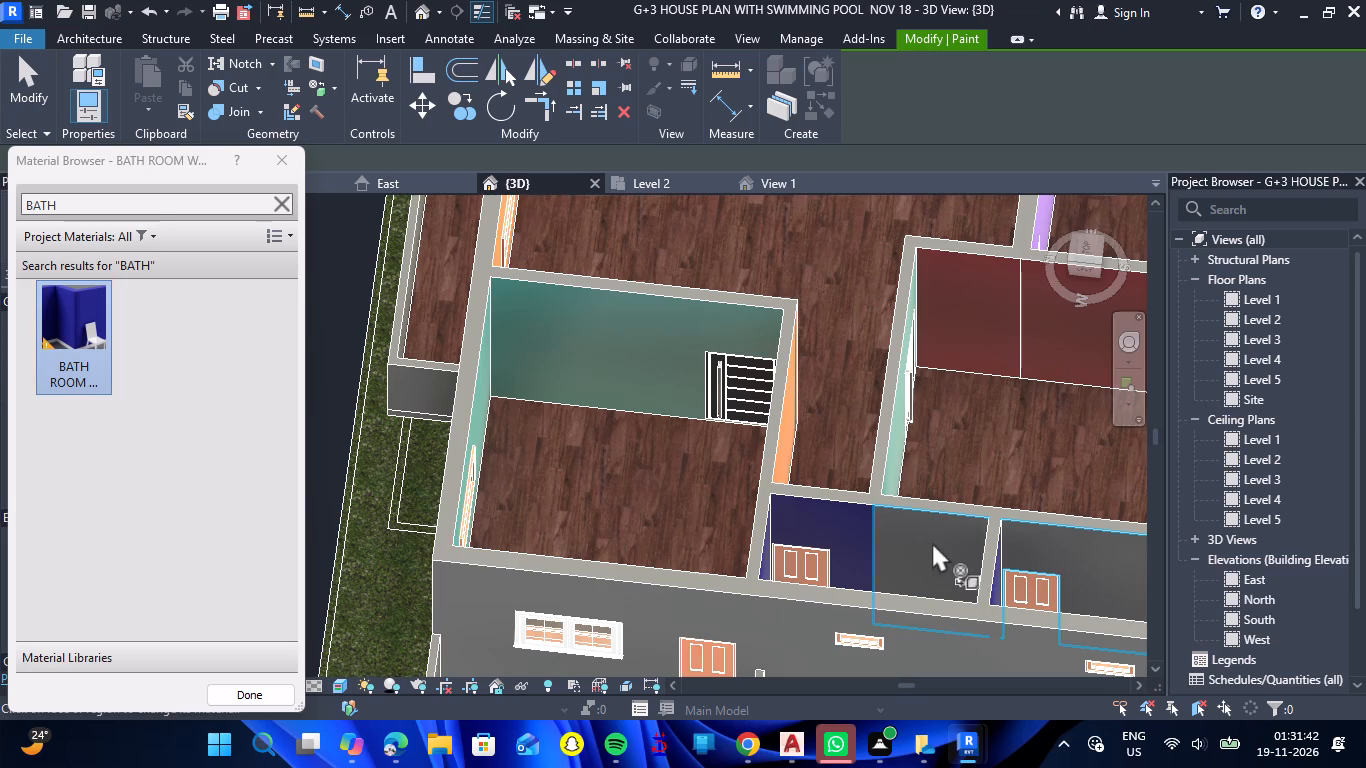
scroll(858, 529, "down", 6)
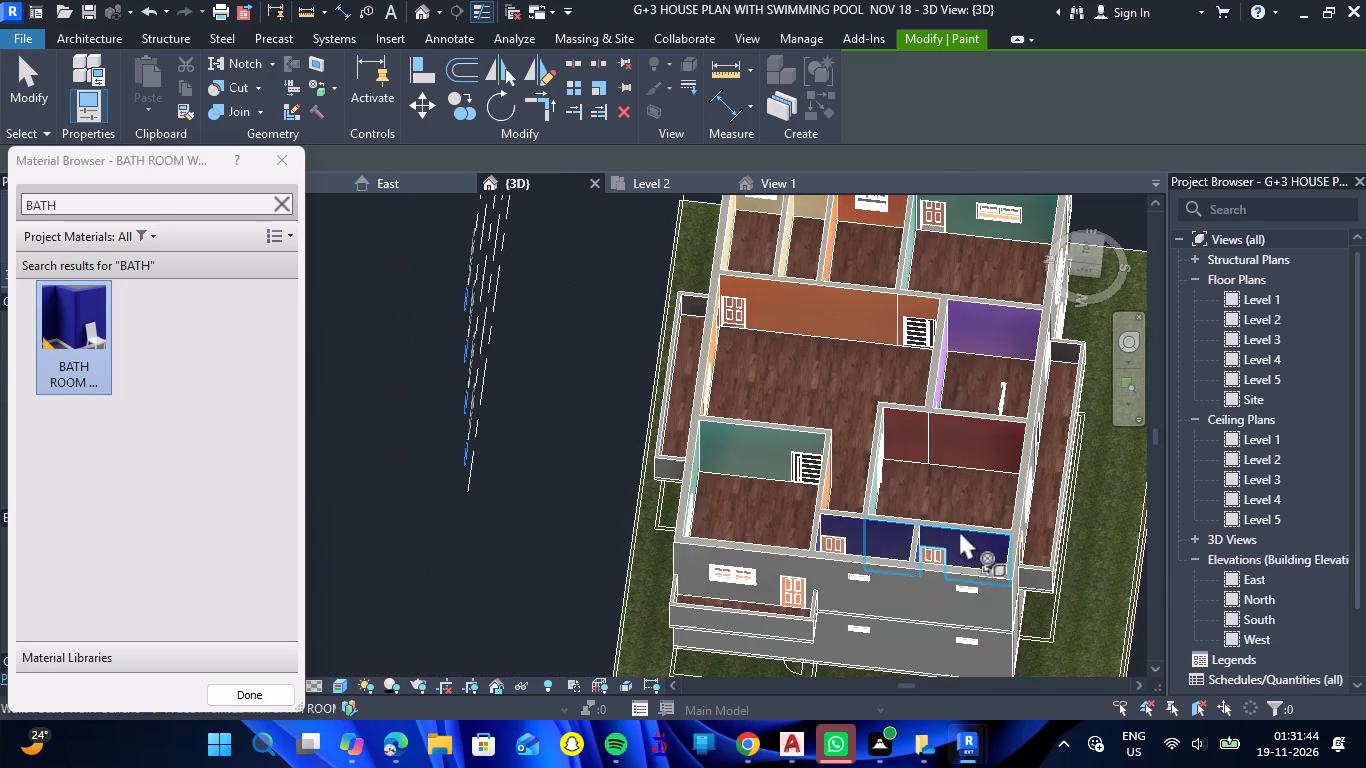
scroll(915, 515, "up", 3)
scroll(915, 515, "down", 4)
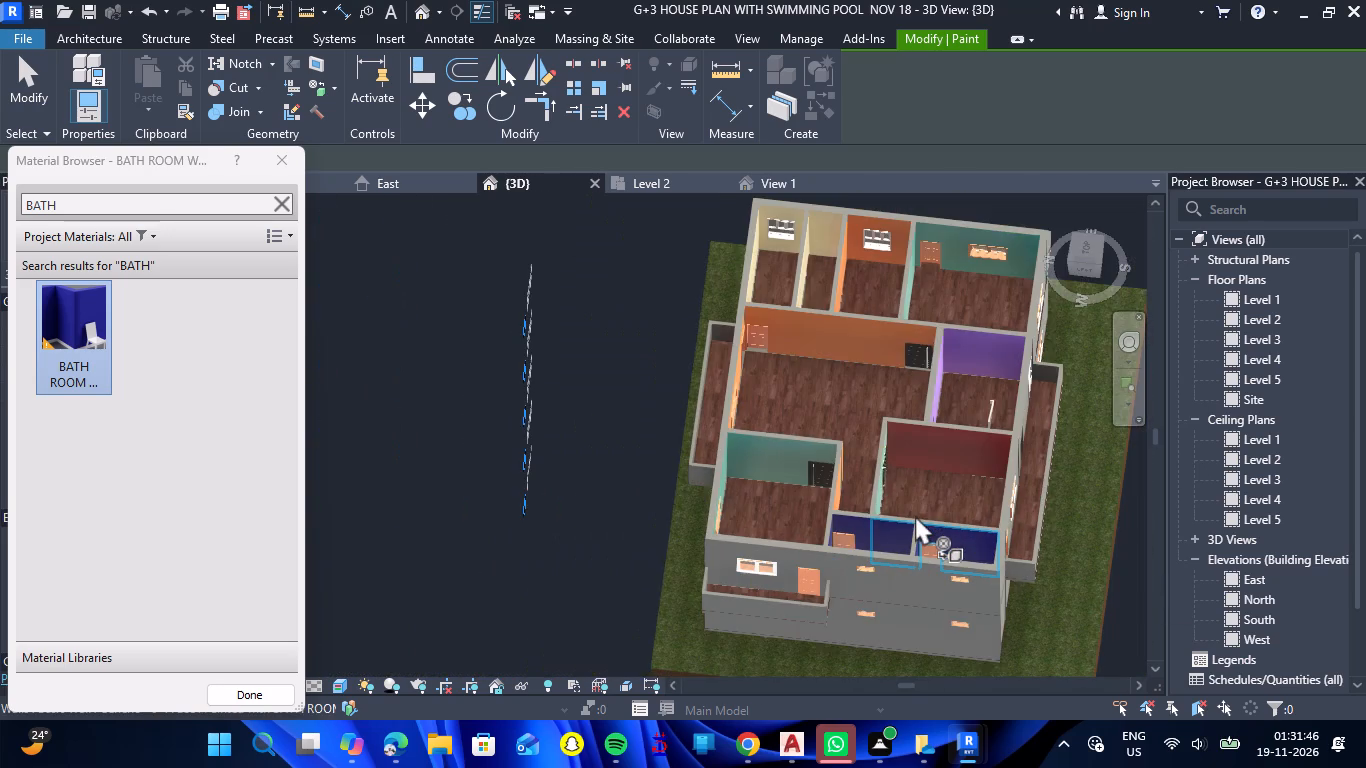
scroll(915, 515, "down", 1)
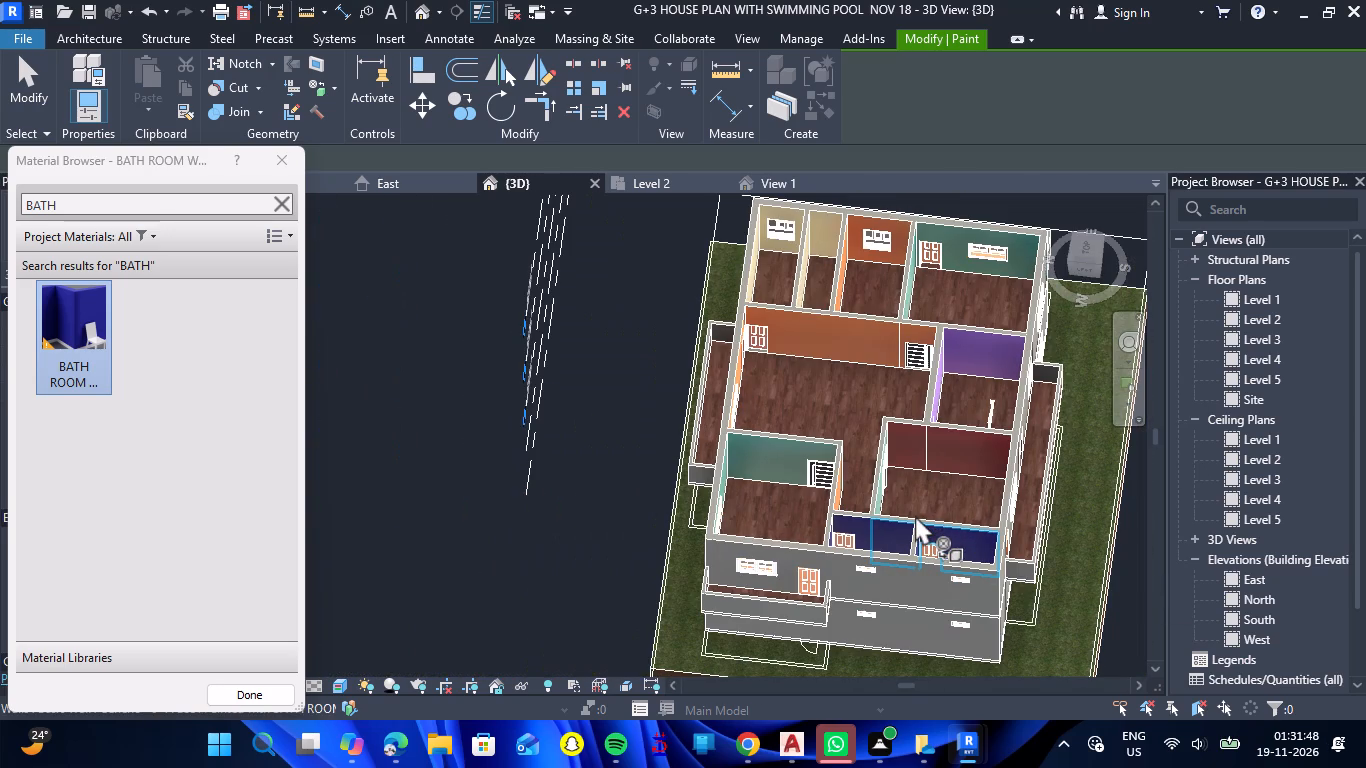
scroll(915, 515, "down", 2)
key("Escape")
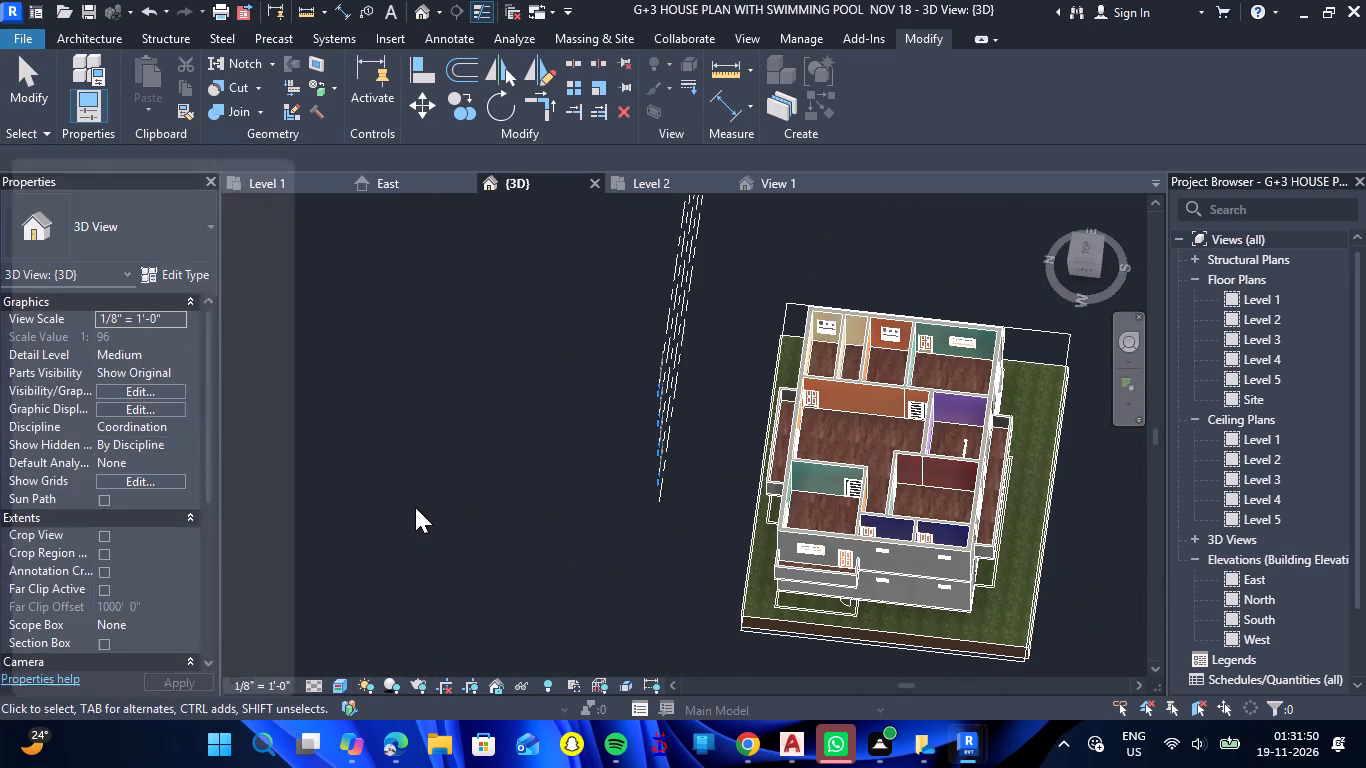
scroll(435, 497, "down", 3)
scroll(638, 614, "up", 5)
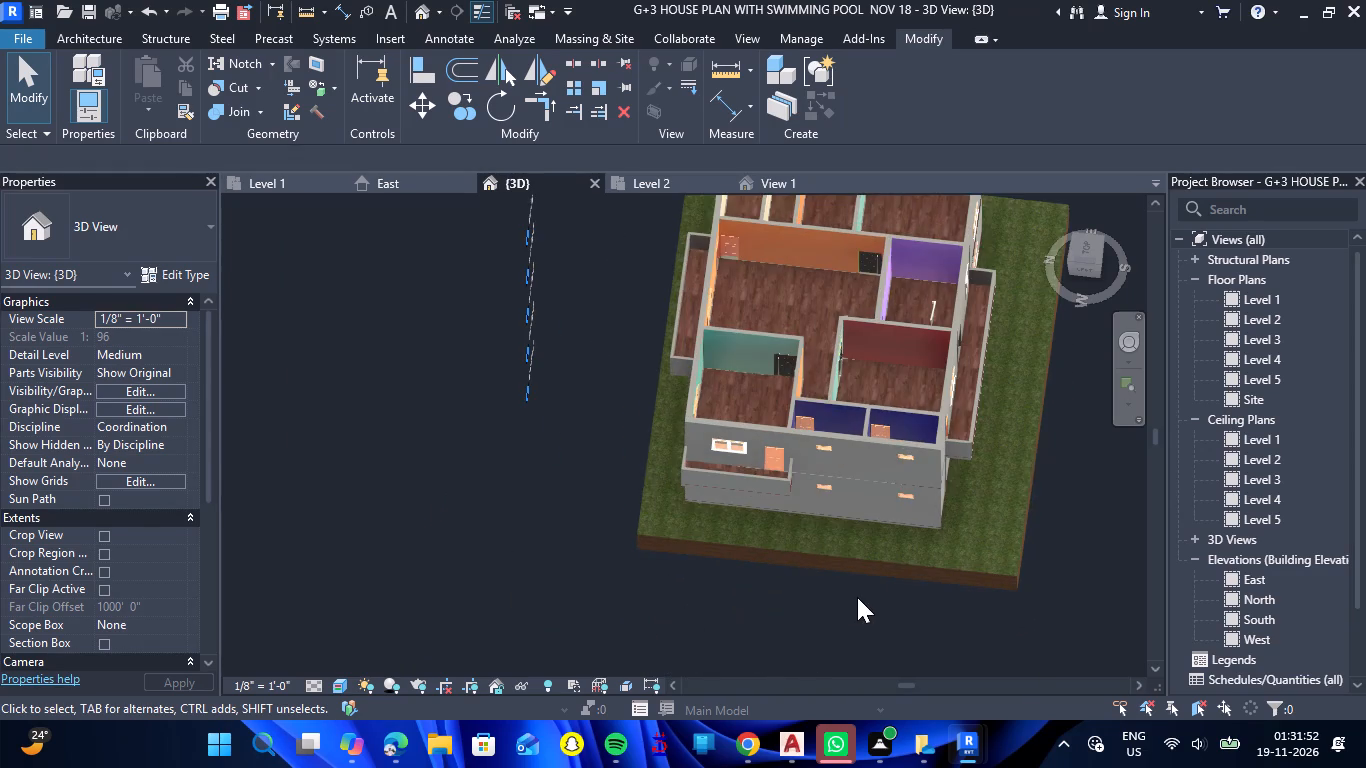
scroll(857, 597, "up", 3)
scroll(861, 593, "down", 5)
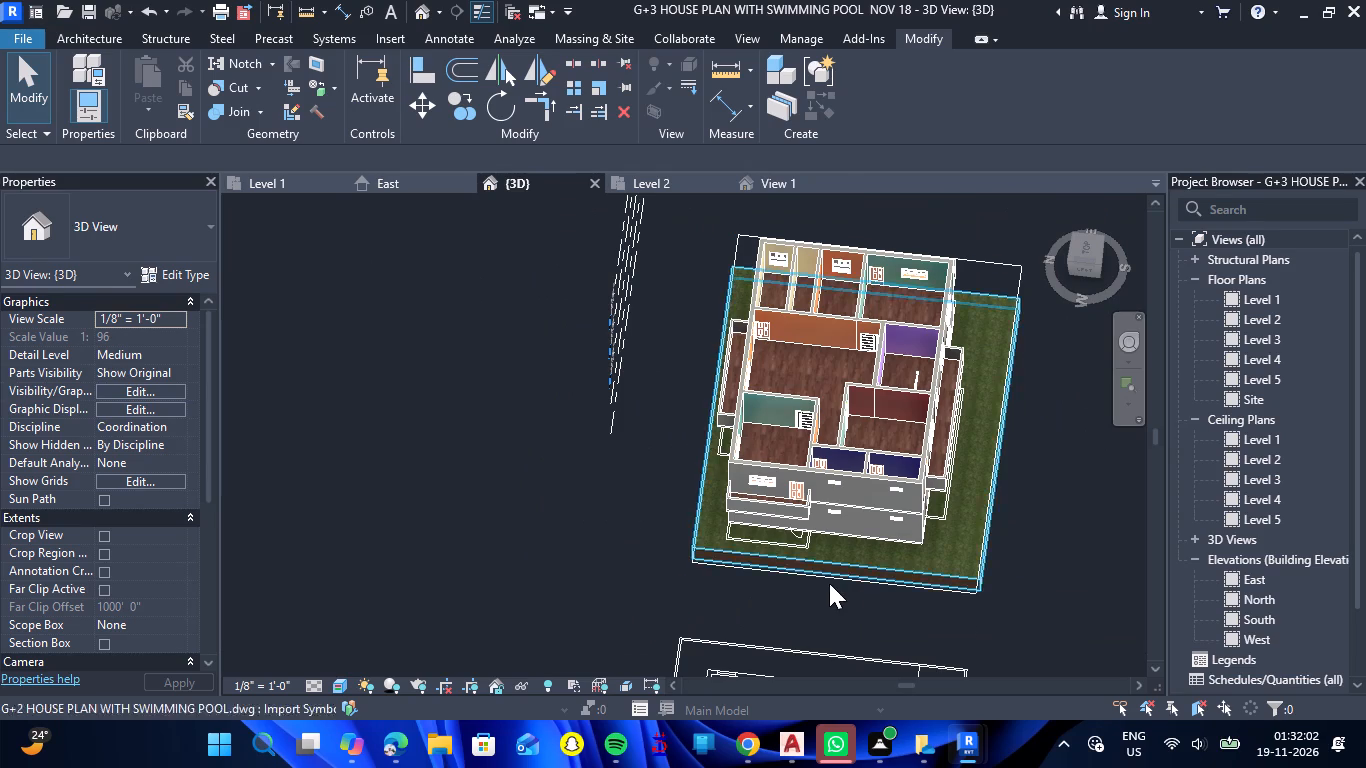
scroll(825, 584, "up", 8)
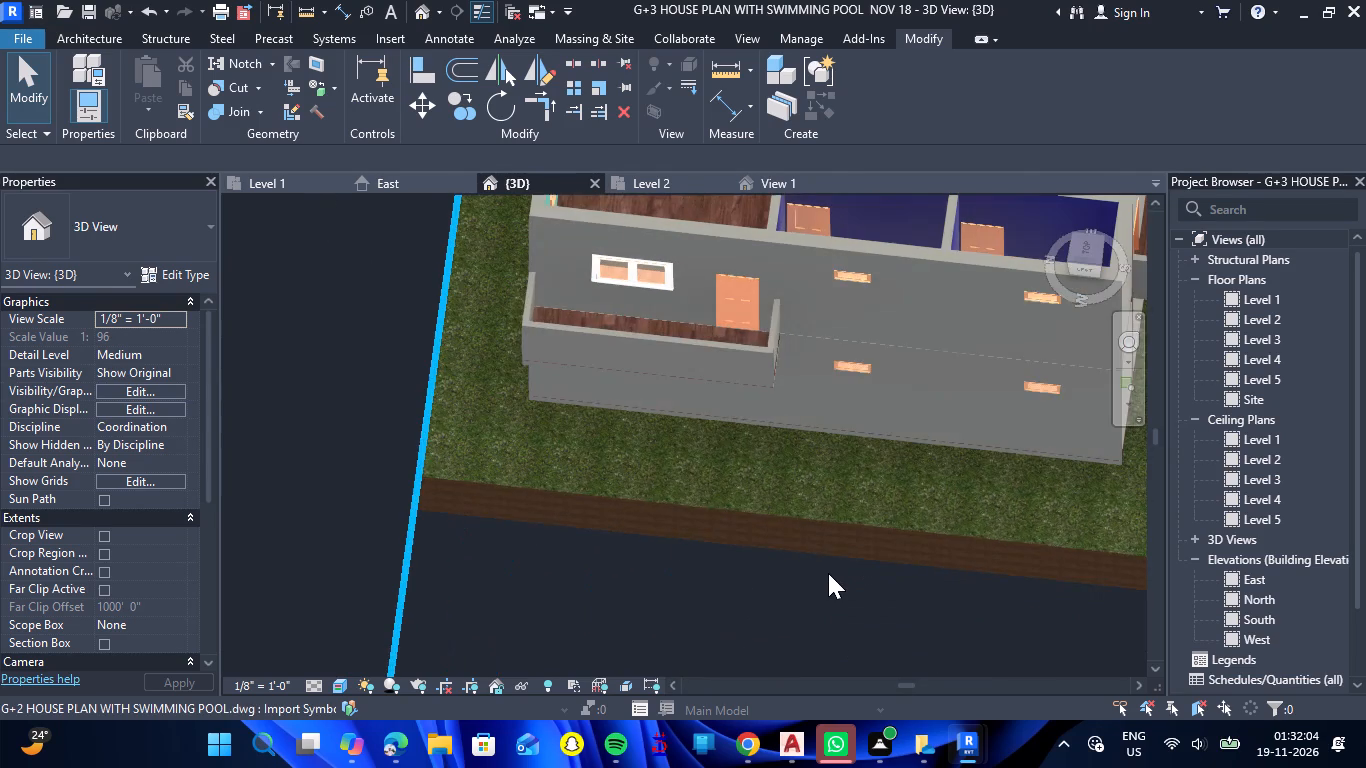
Search the paint materials for EXT and apply EXTIEOR WALL 1 to both storeys' exterior wall faces on the building's left elevation.
scroll(828, 574, "down", 6)
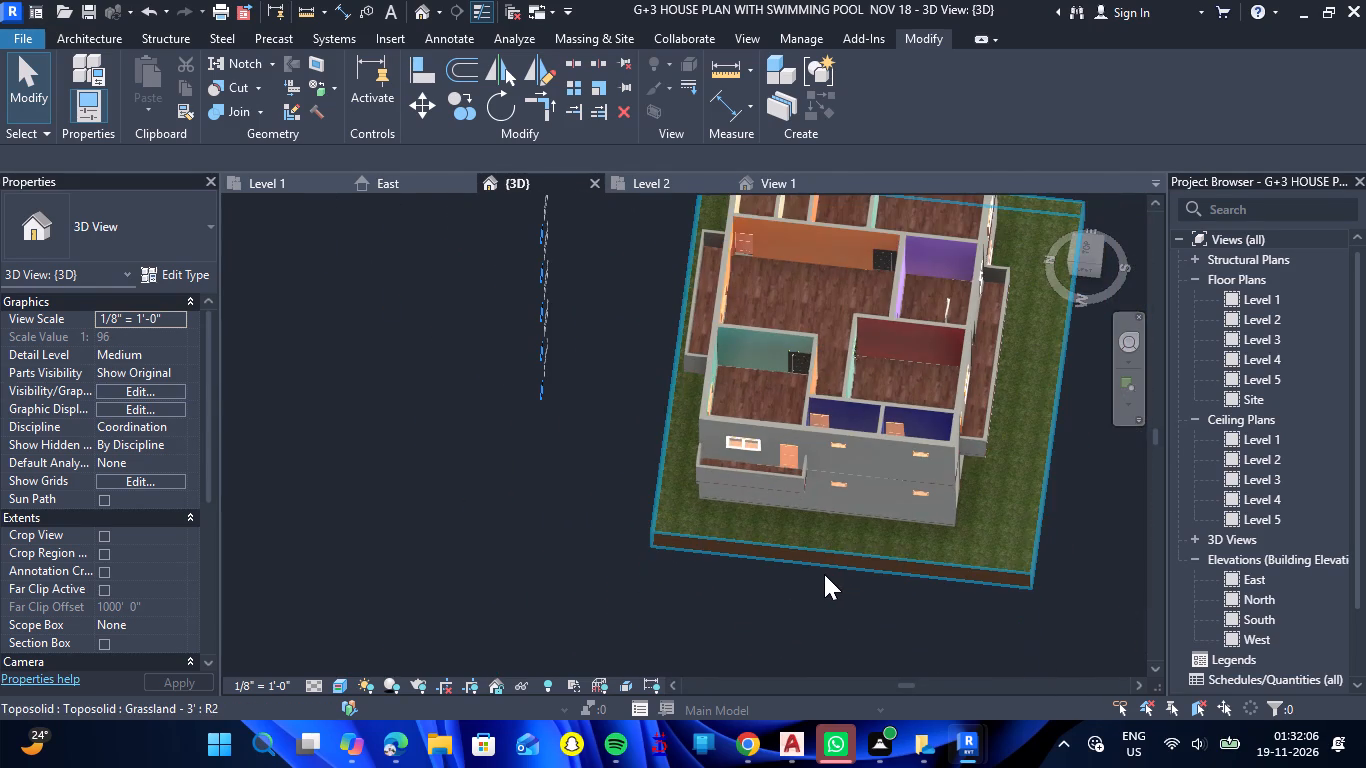
type("PT")
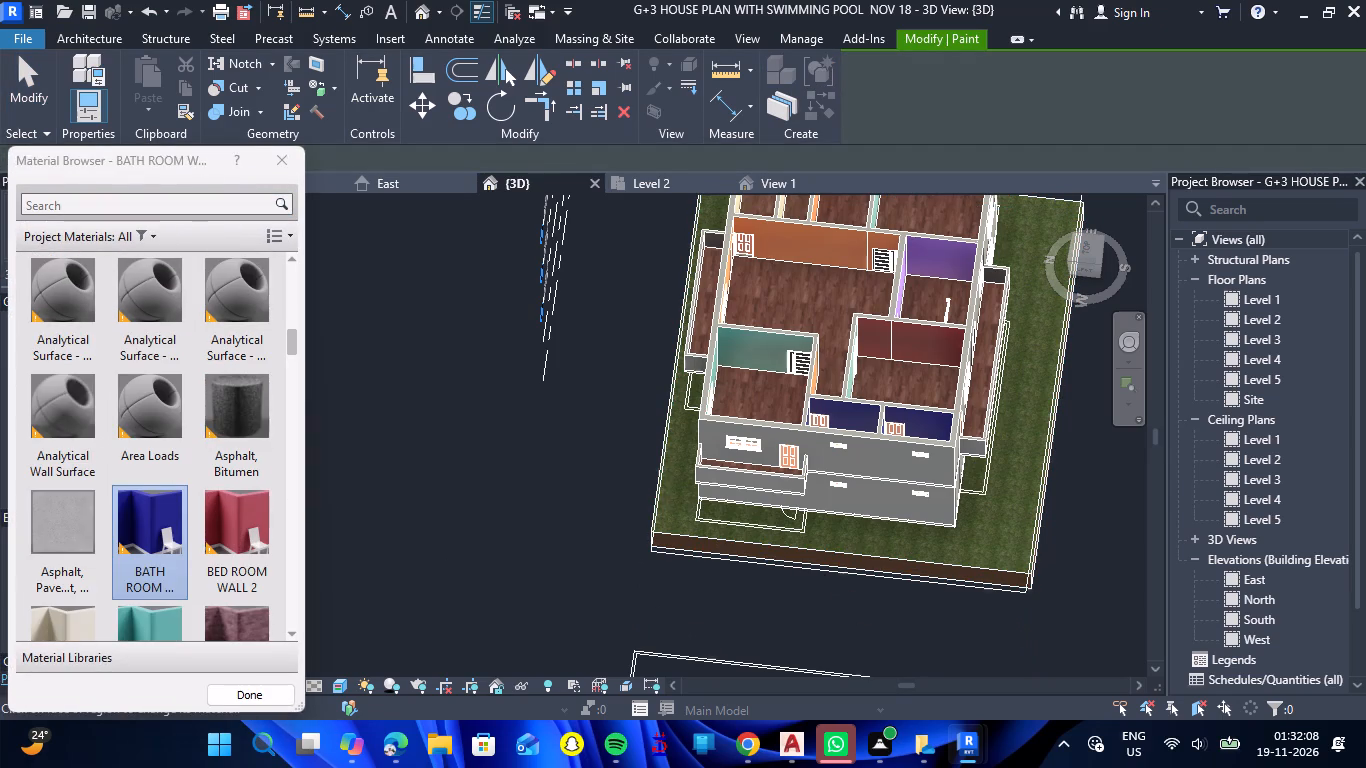
left_click(196, 204)
type("EX")
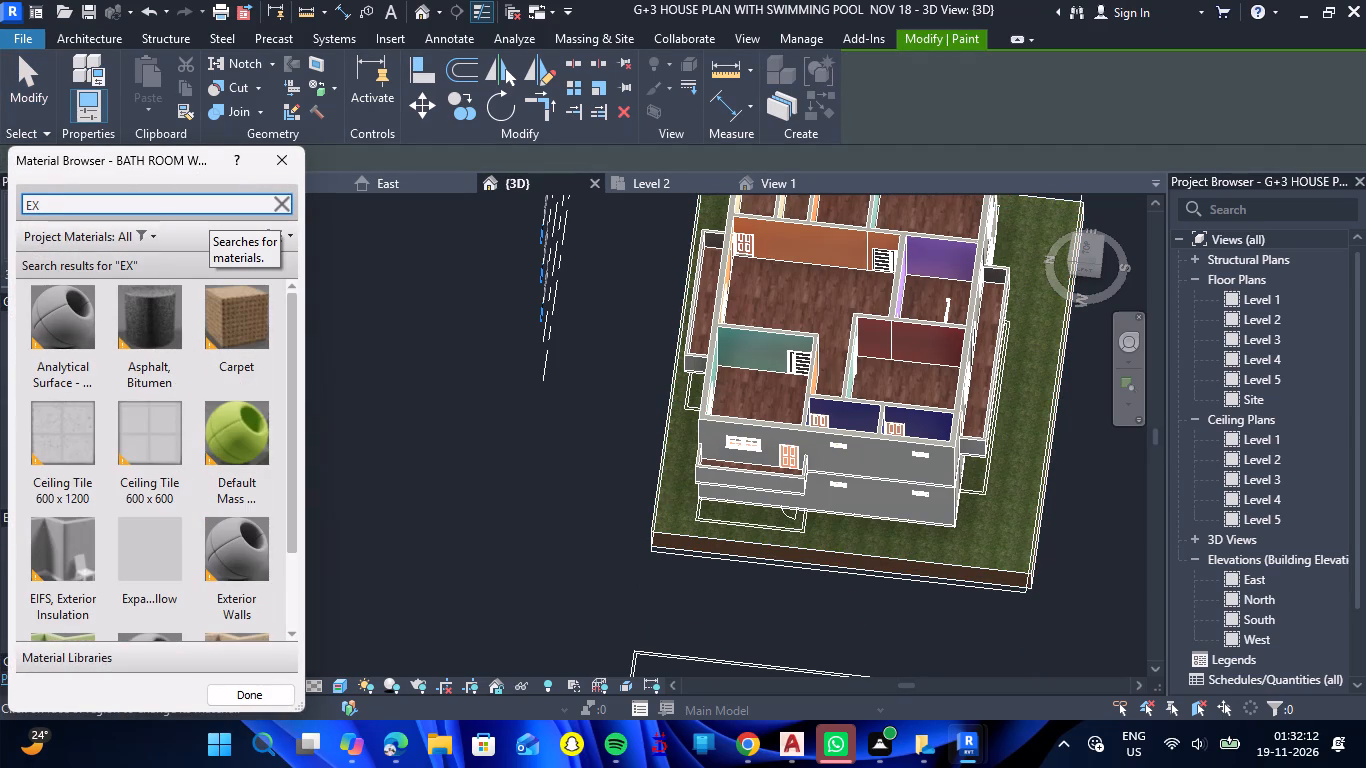
key("t")
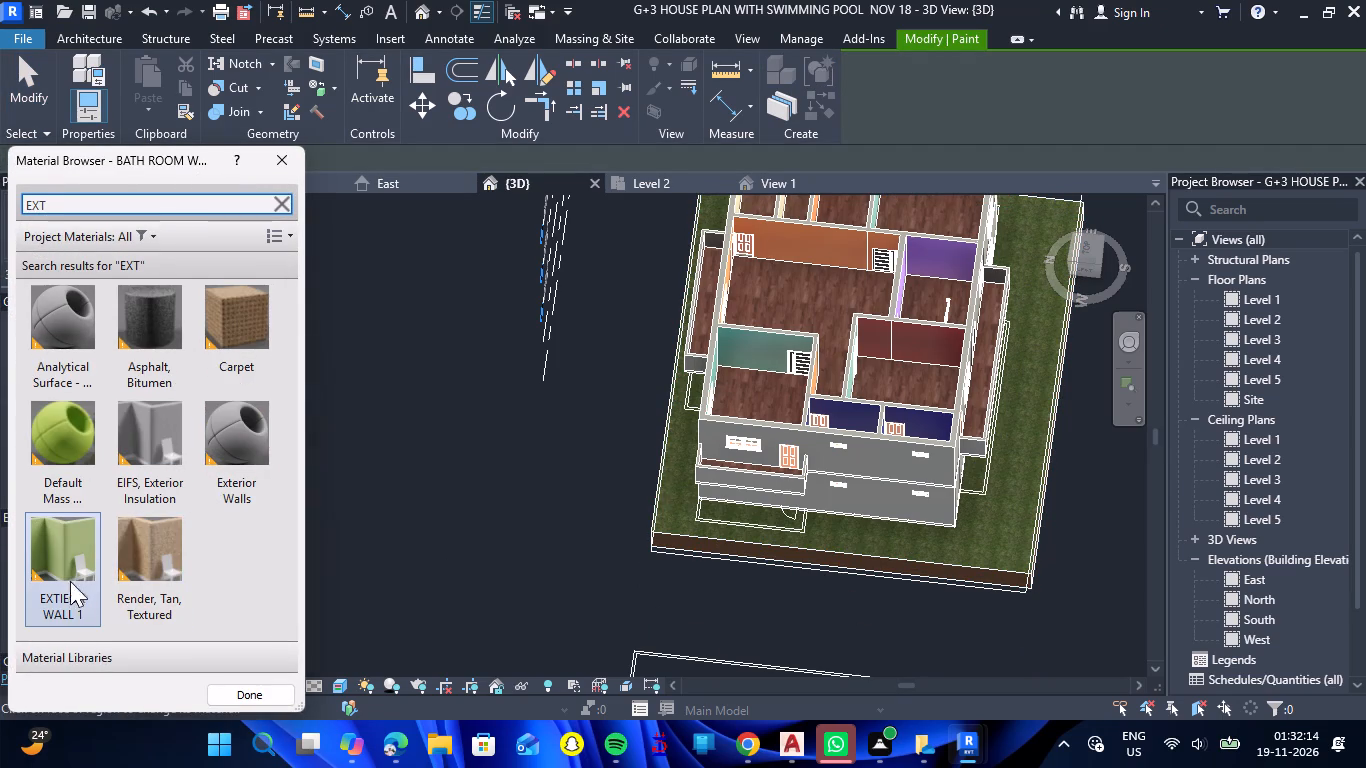
left_click(51, 553)
scroll(382, 483, "down", 2)
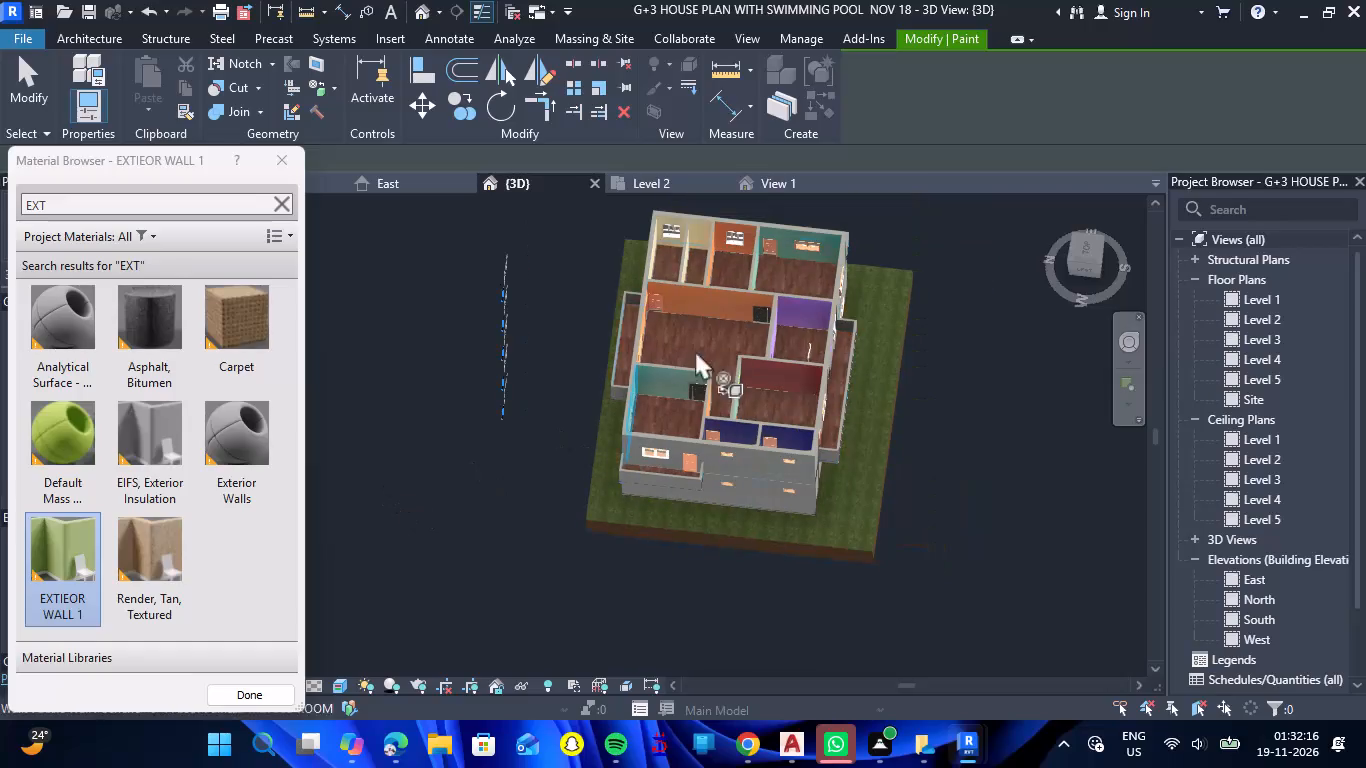
left_click(1088, 271)
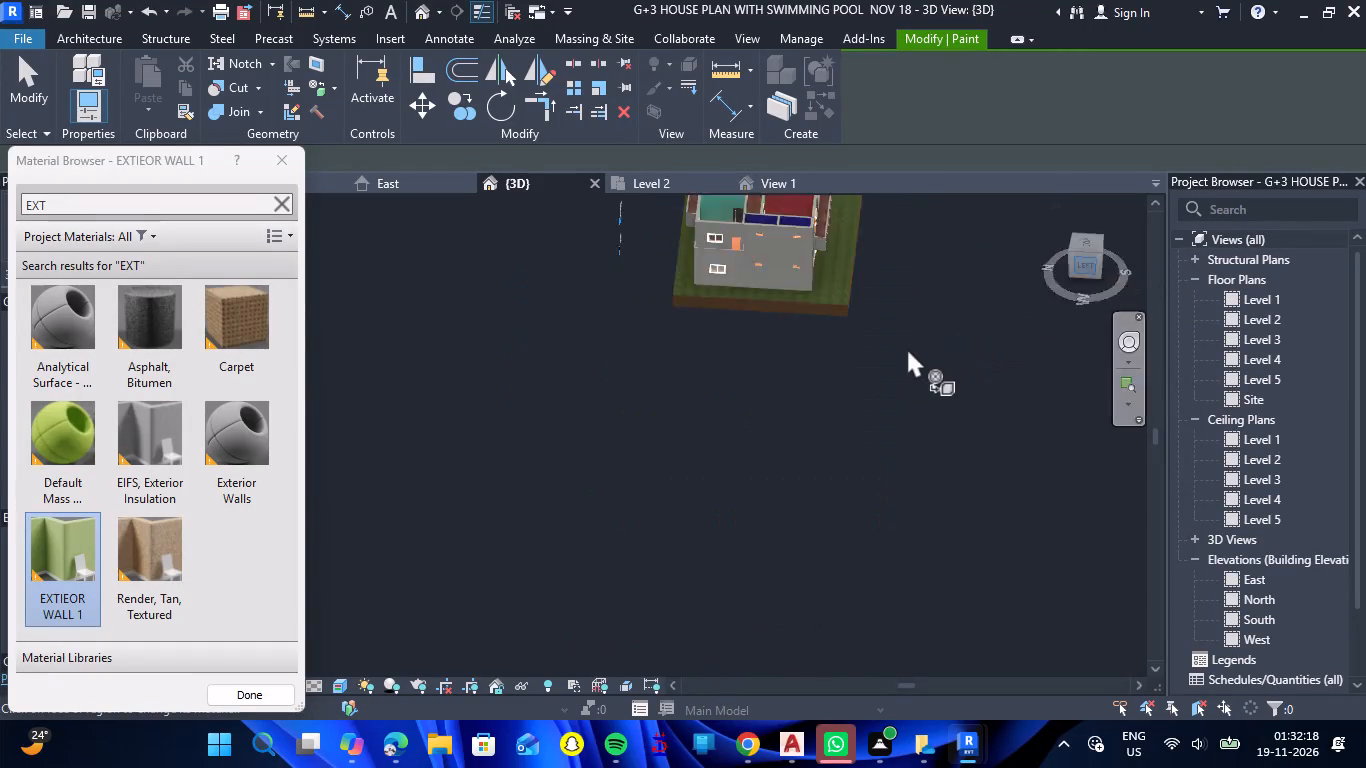
scroll(689, 461, "up", 7)
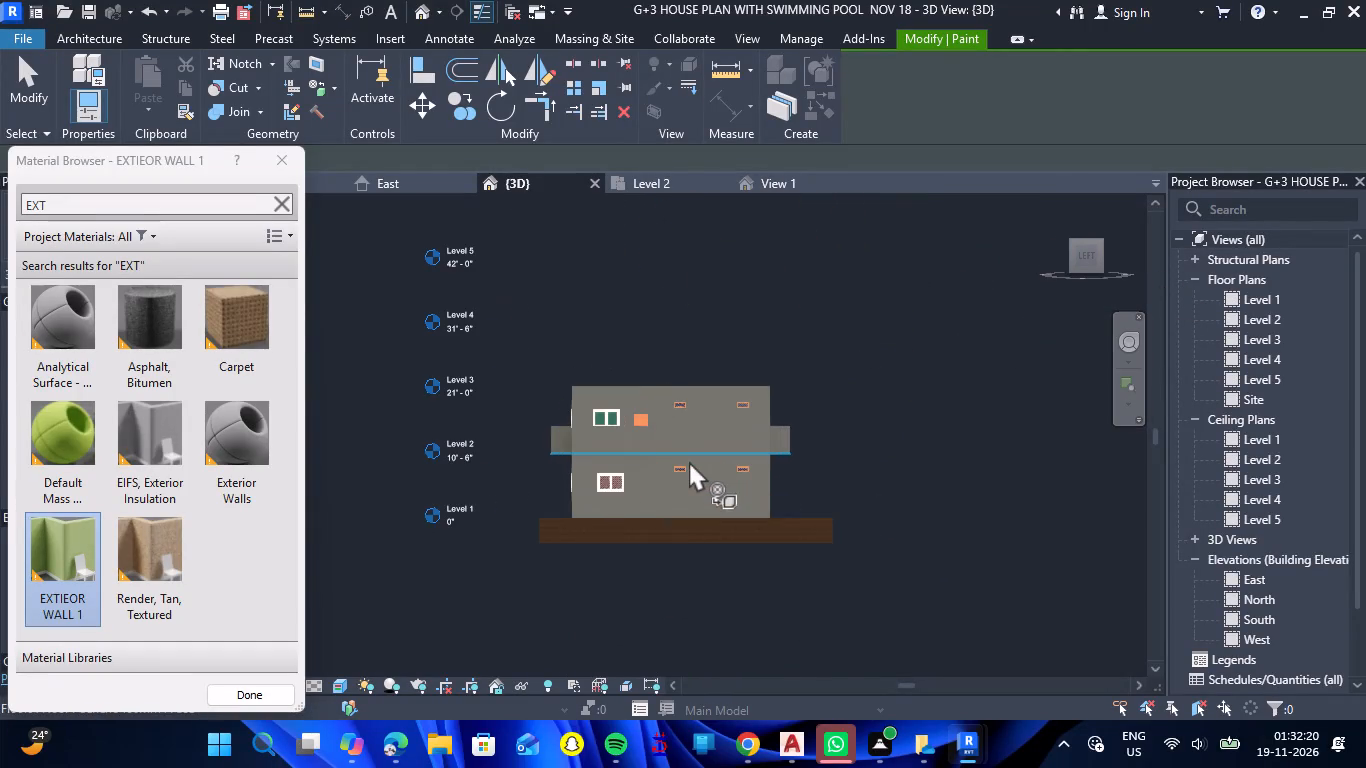
scroll(640, 493, "up", 6)
left_click(640, 493)
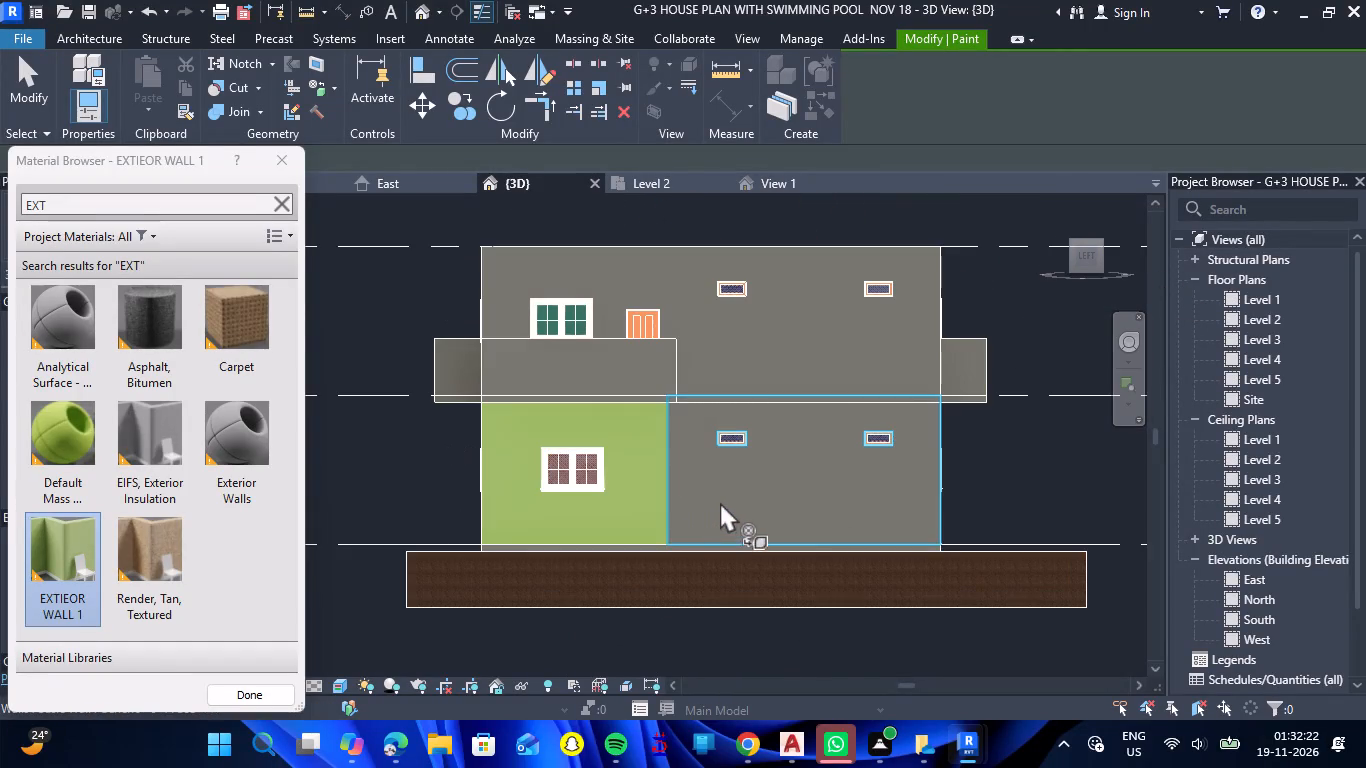
left_click(739, 494)
left_click(907, 359)
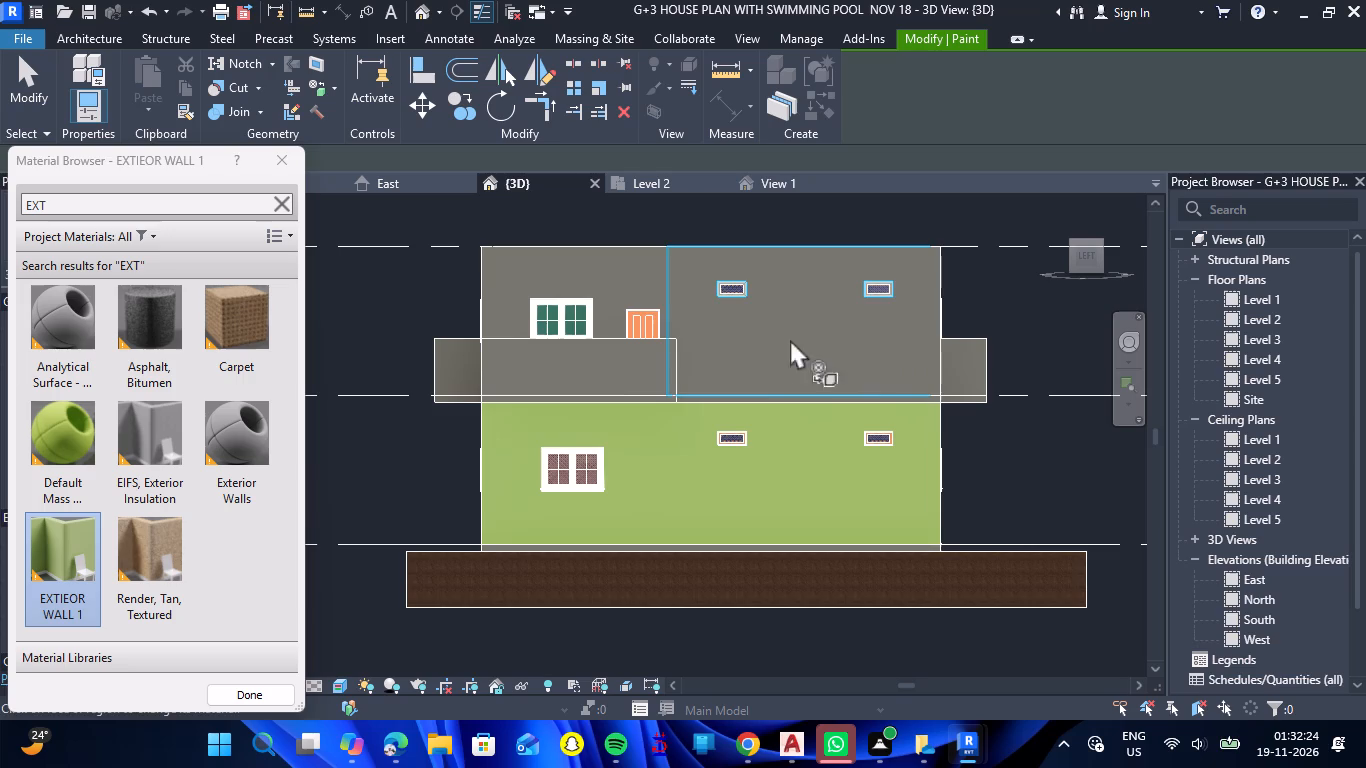
left_click(608, 267)
Paint all Level 1 and Level 2 exterior wall faces on the back elevation with EXTIEOR WALL 1, leaving out the balcony parapets.
scroll(607, 332, "down", 3)
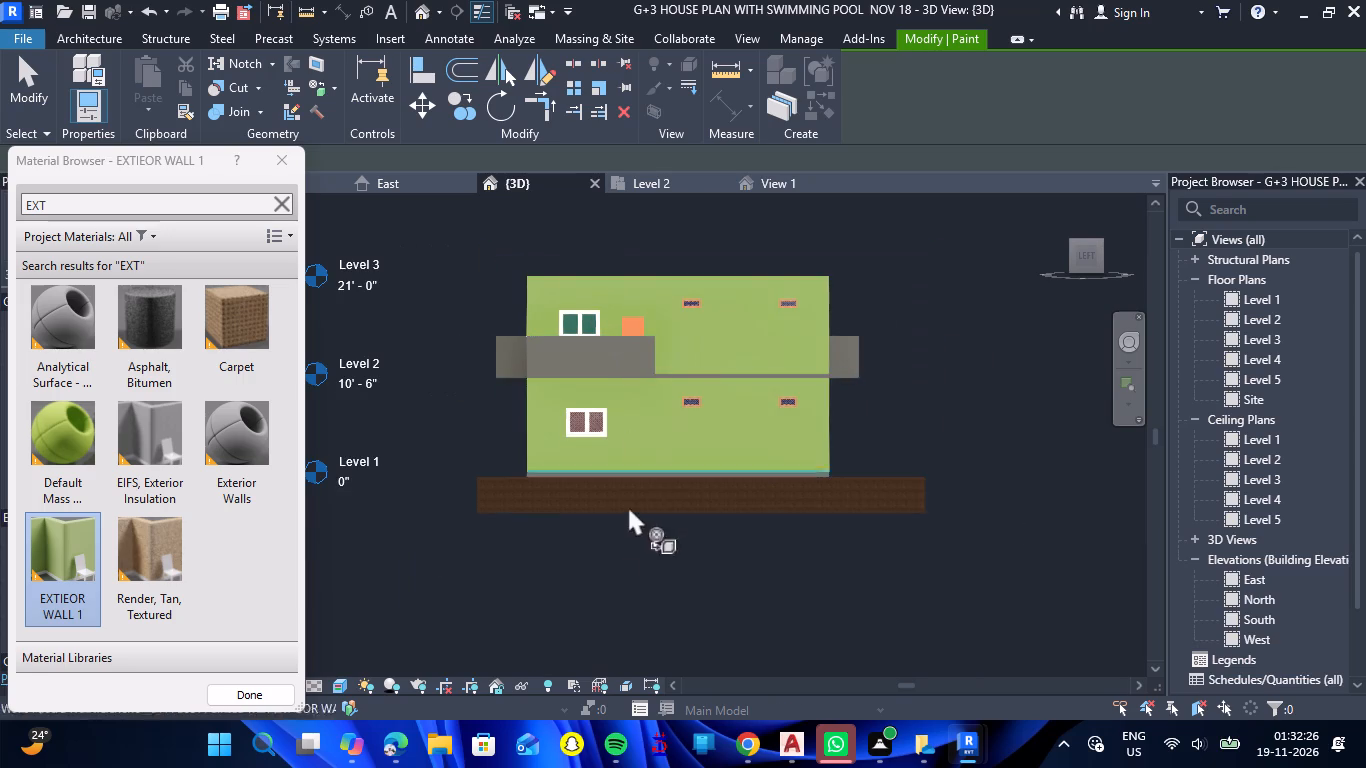
left_click_drag(548, 584, 663, 602, "shift")
right_click_drag(548, 584, 663, 602, "shift")
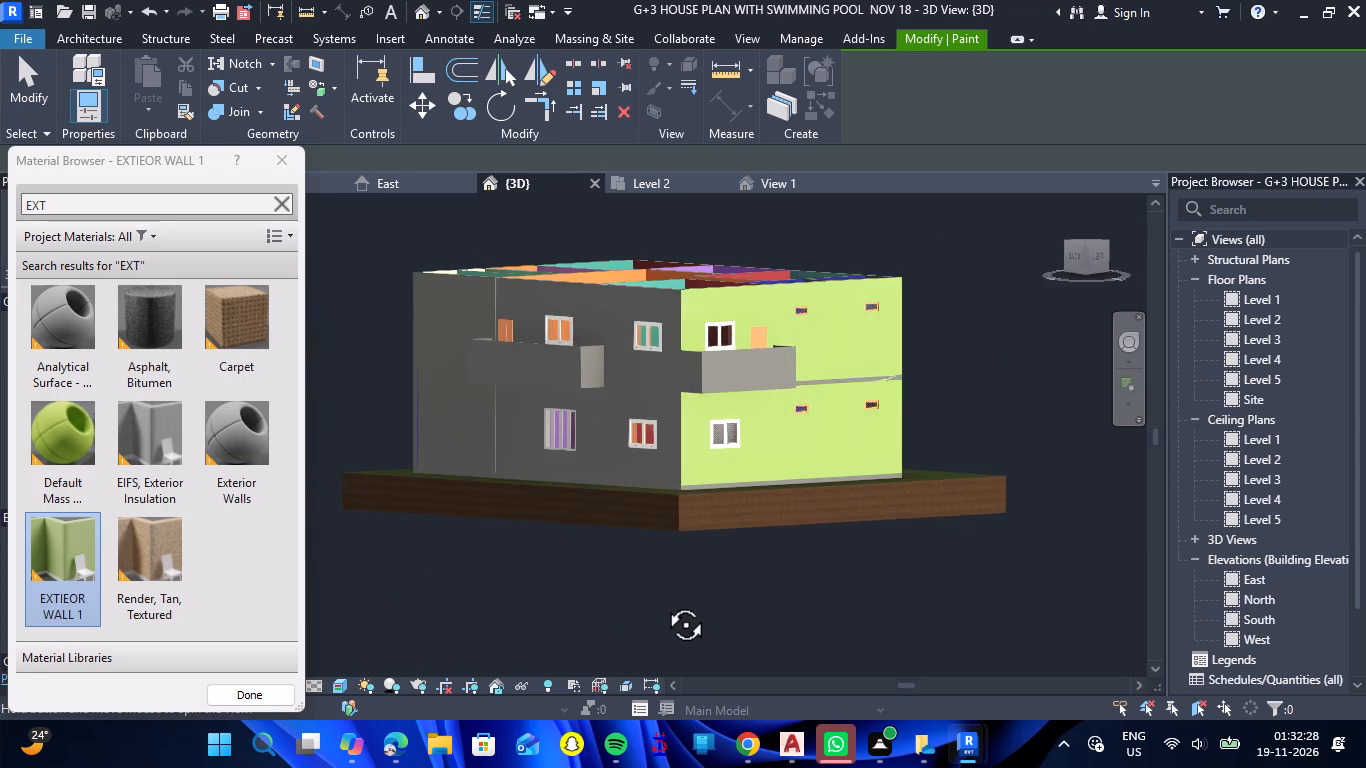
right_click_drag(663, 602, 746, 601, "shift")
left_click_drag(663, 602, 746, 601, "shift")
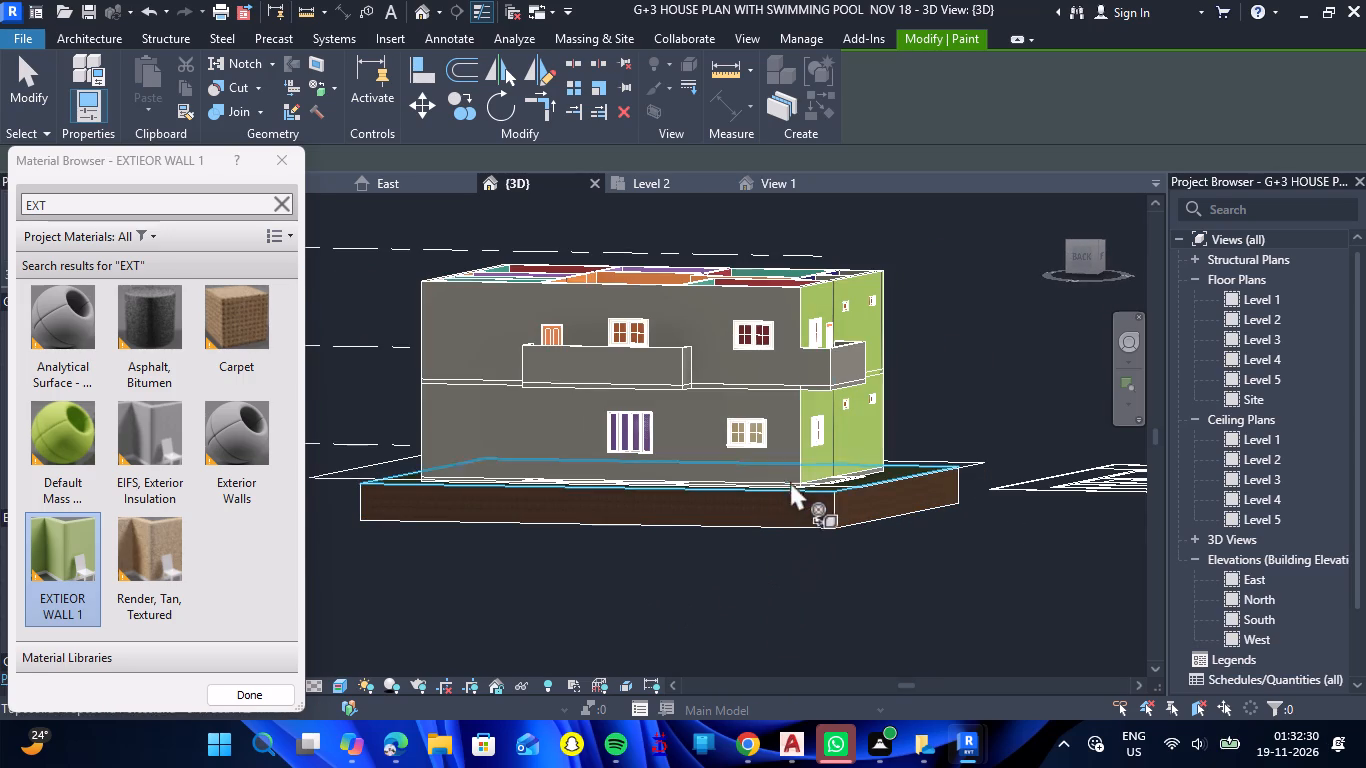
left_click(786, 461)
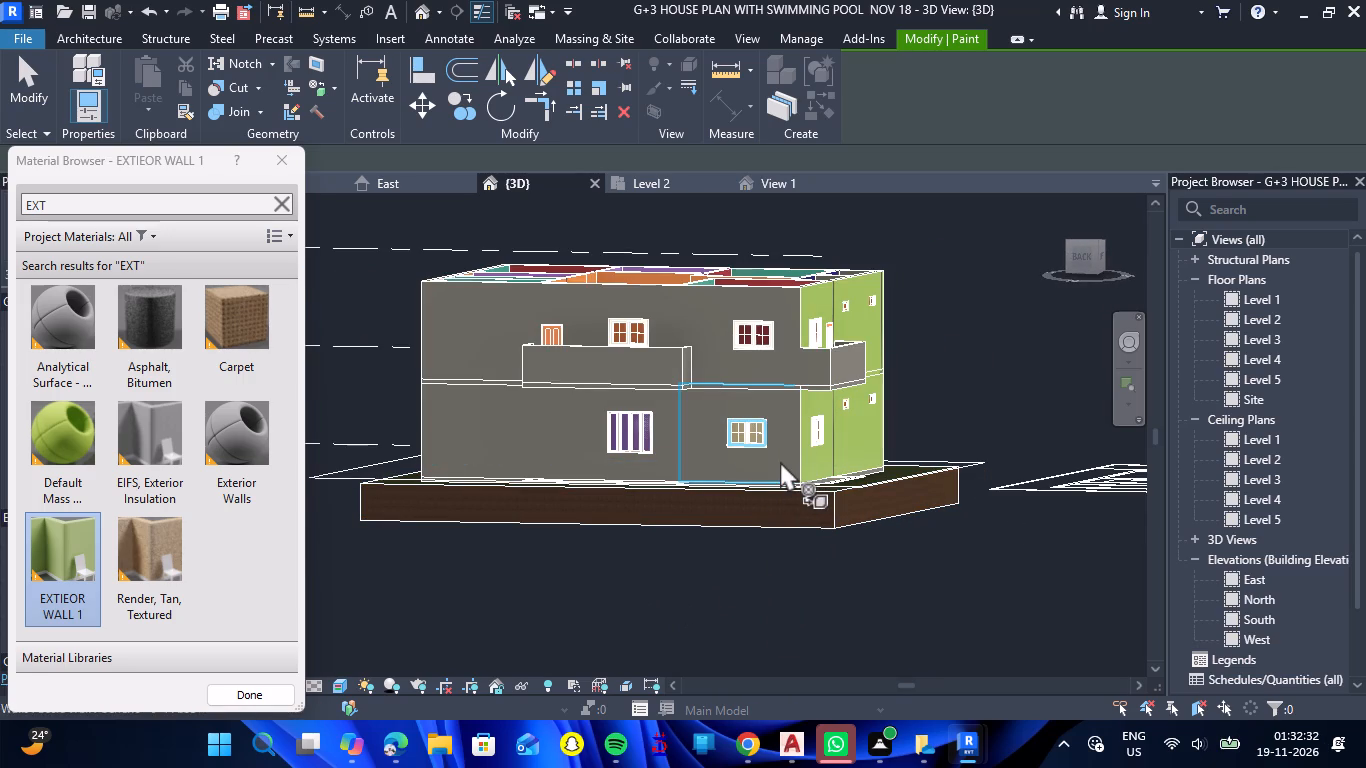
left_click(780, 461)
left_click(713, 363)
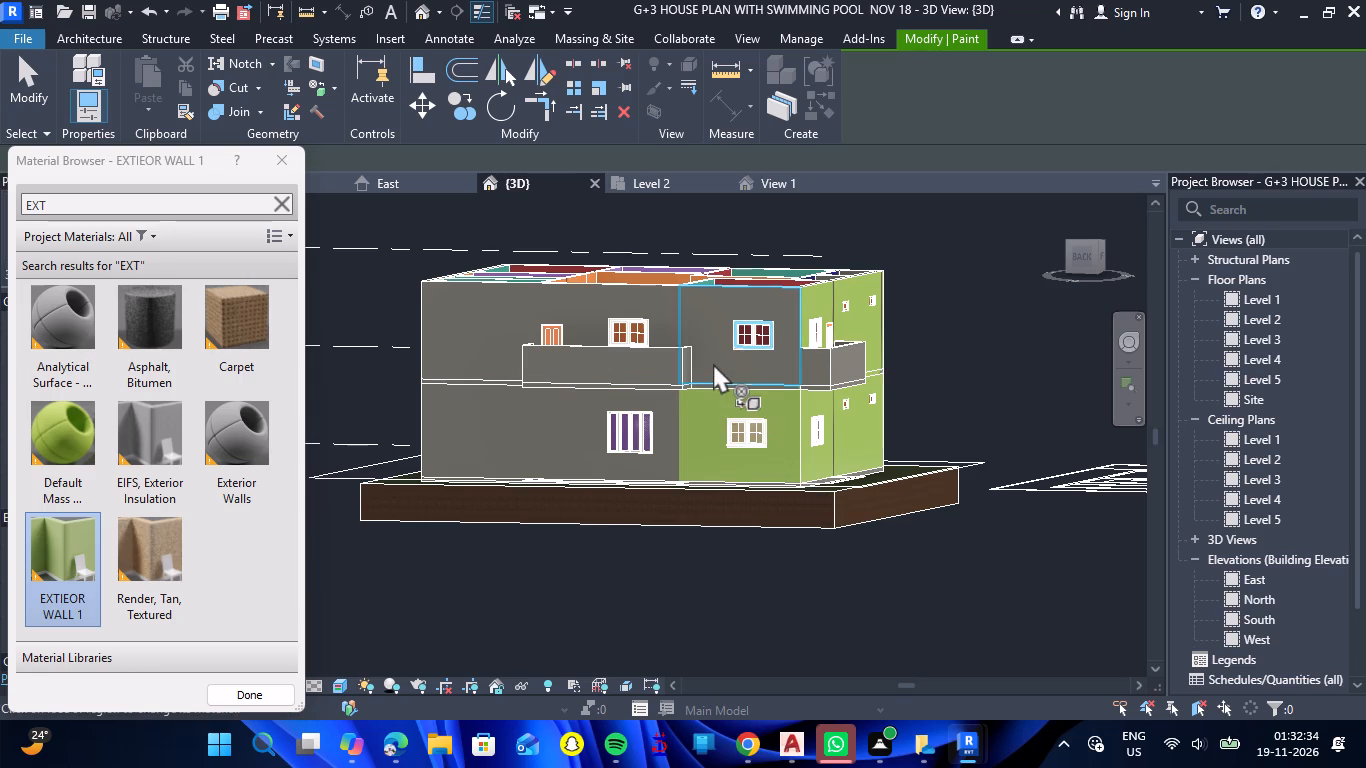
left_click(606, 280)
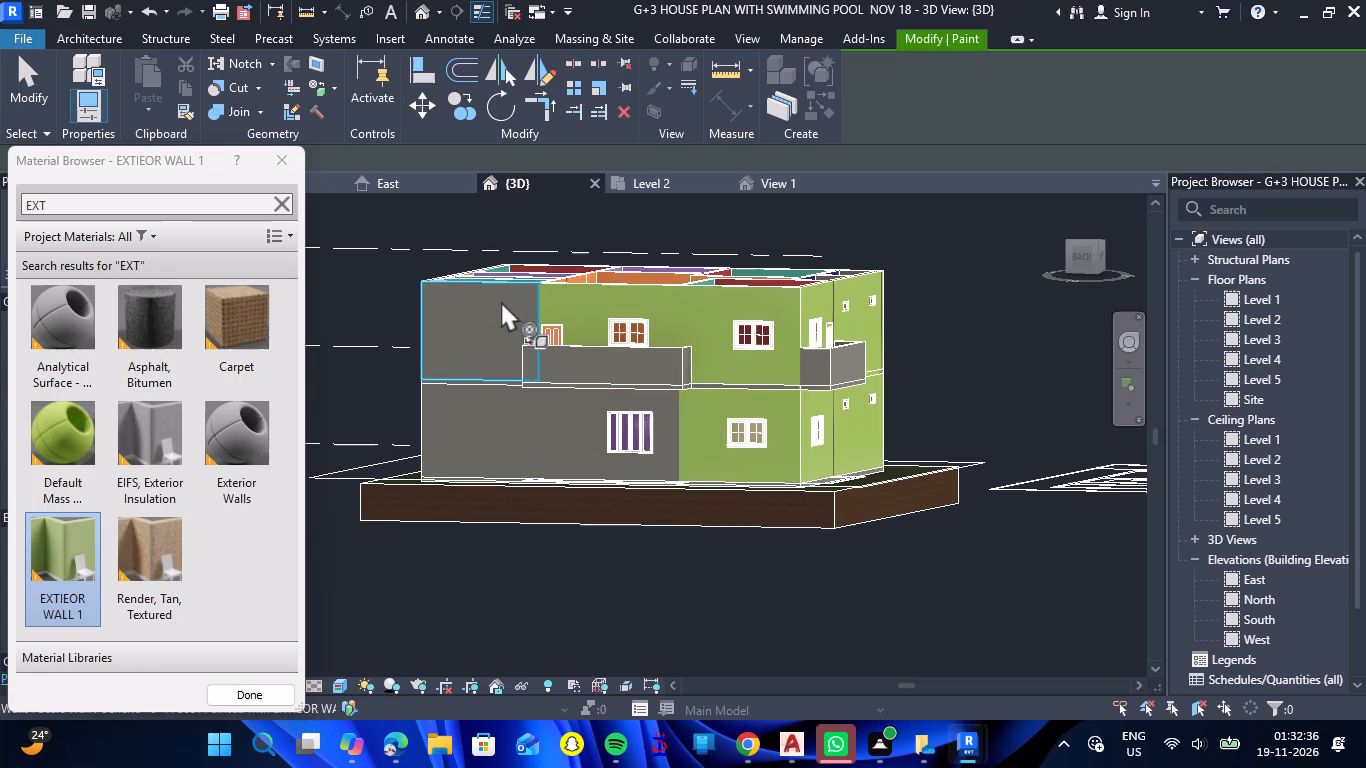
left_click(501, 301)
left_click(473, 404)
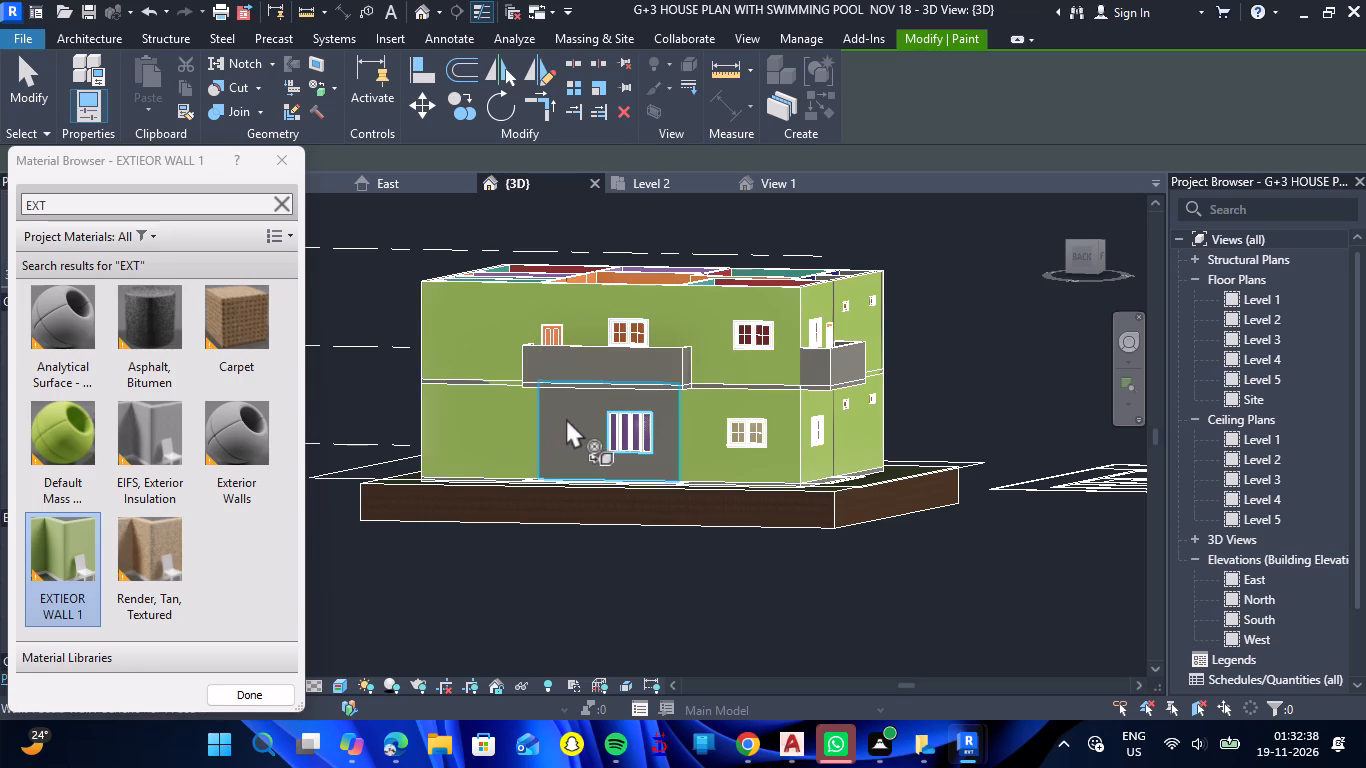
left_click(566, 418)
Paint all Level 1 and Level 2 exterior wall faces on the right elevation with EXTIEOR WALL 1, leaving out the balcony parapet.
scroll(601, 504, "down", 2)
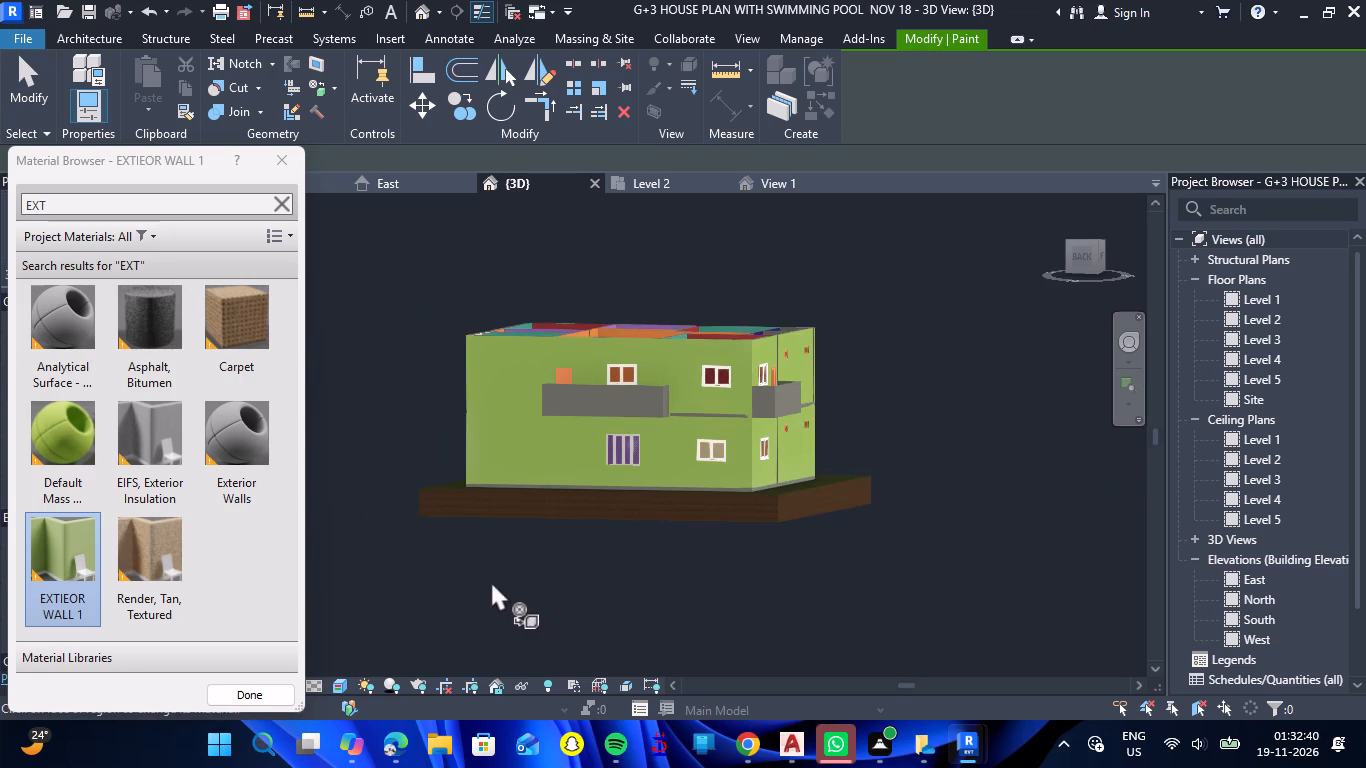
left_click_drag(478, 579, 743, 602, "shift")
right_click_drag(478, 579, 743, 602, "shift")
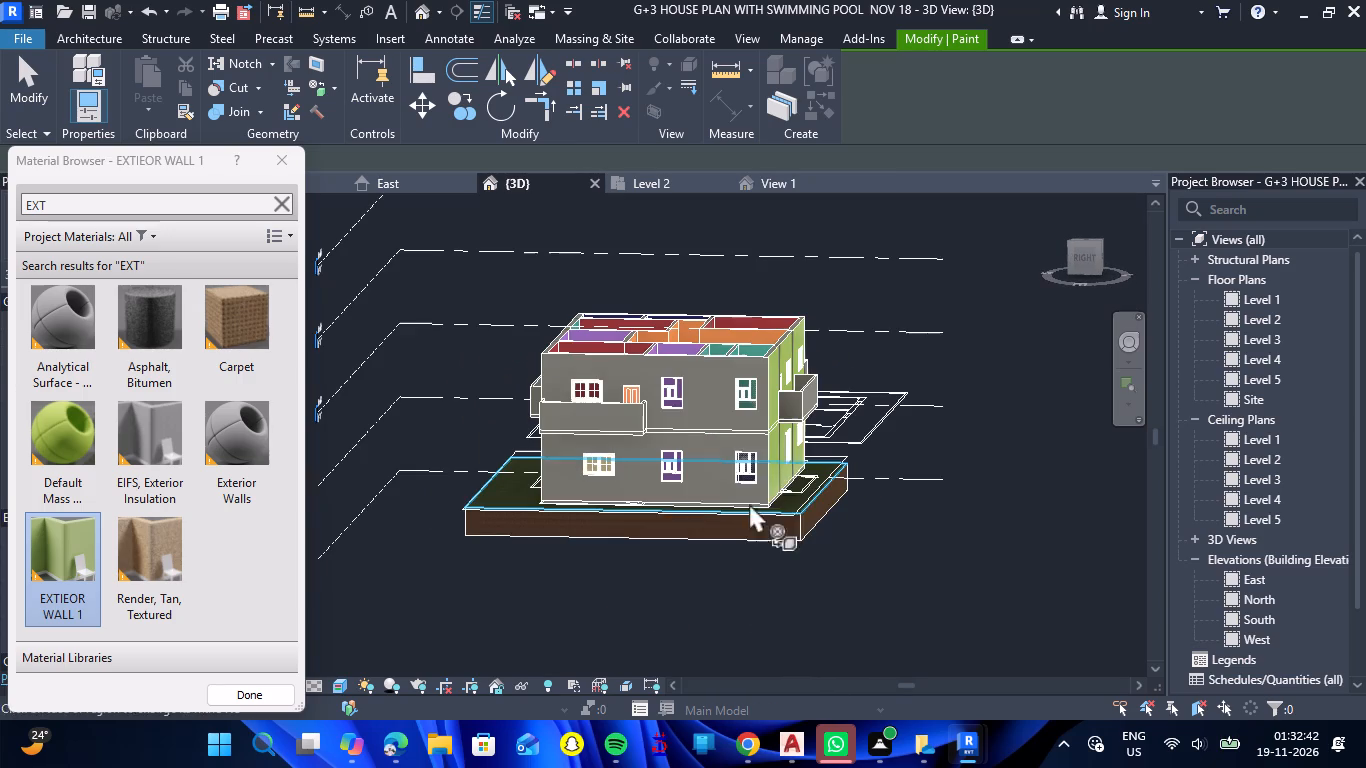
left_click(752, 420)
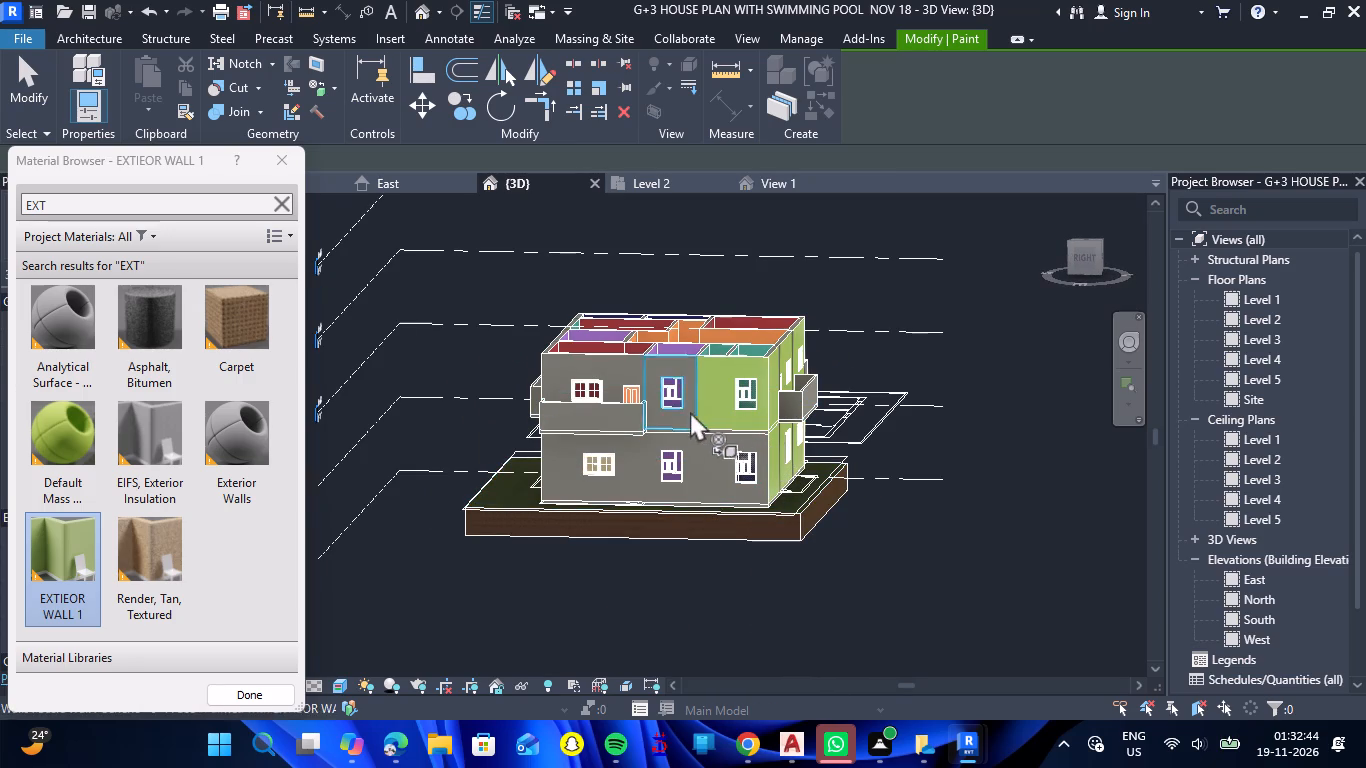
left_click(677, 410)
left_click(616, 378)
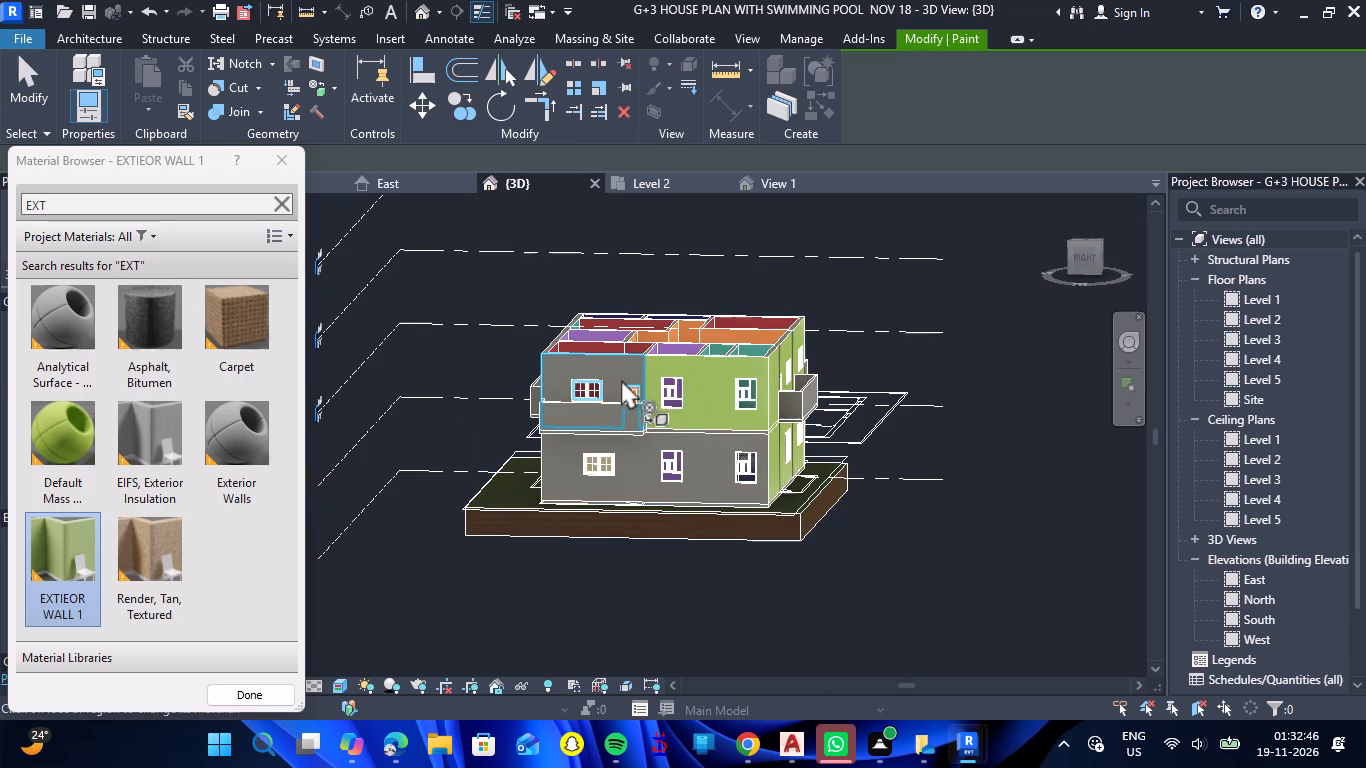
left_click(606, 491)
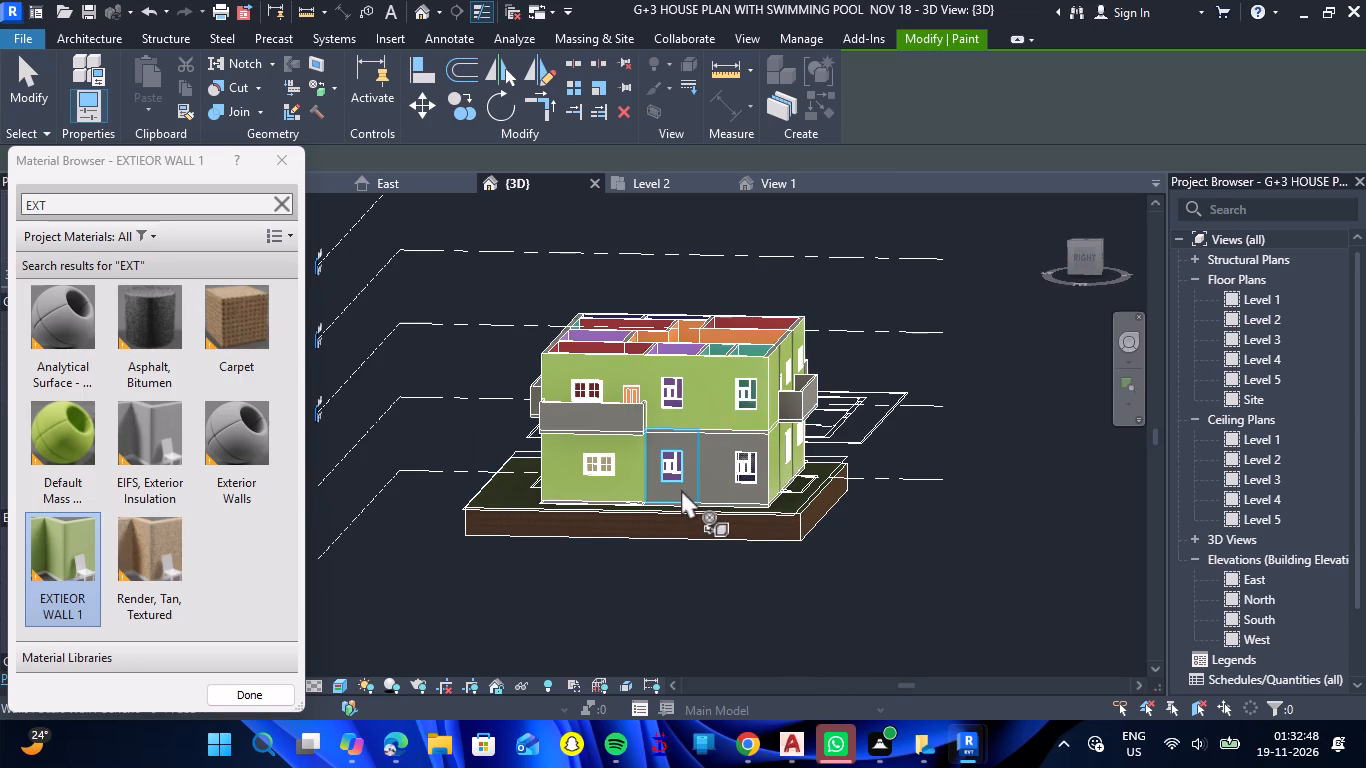
left_click(686, 489)
left_click(734, 494)
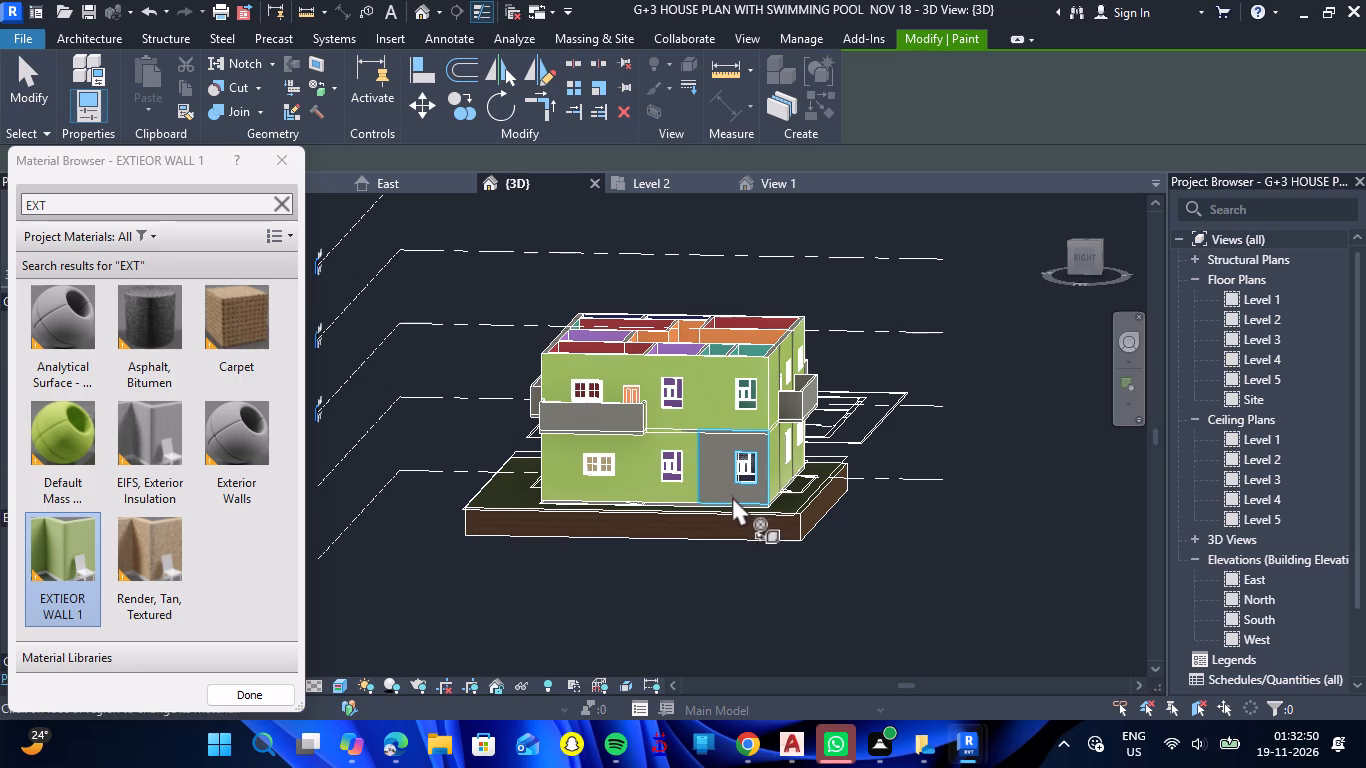
Paint the front elevation's Level 1 and Level 2 wall faces with EXTIEOR WALL 1, leaving out the balcony parapet, and finish painting.
right_click_drag(599, 580, 850, 575, "shift")
left_click_drag(599, 580, 850, 575, "shift")
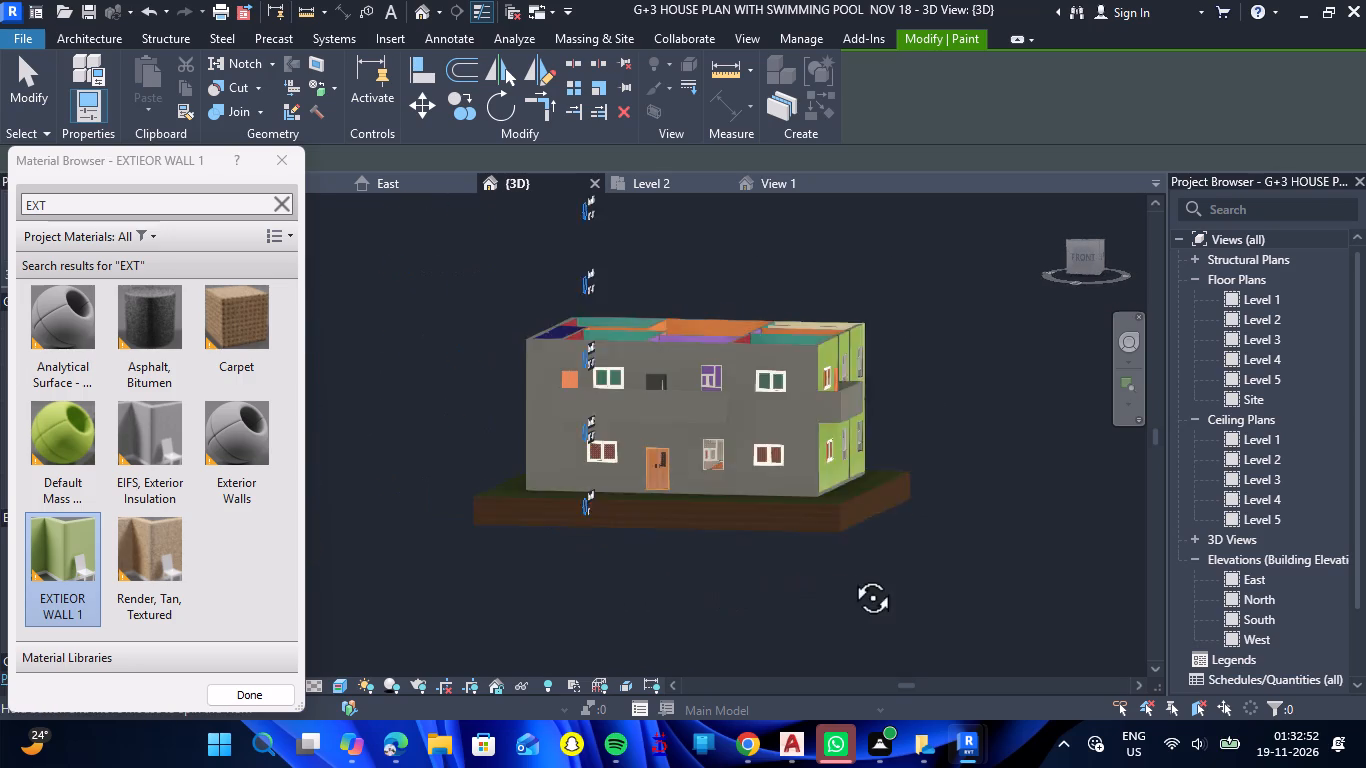
left_click_drag(850, 575, 859, 576, "shift")
right_click_drag(850, 575, 859, 576, "shift")
left_click(828, 477)
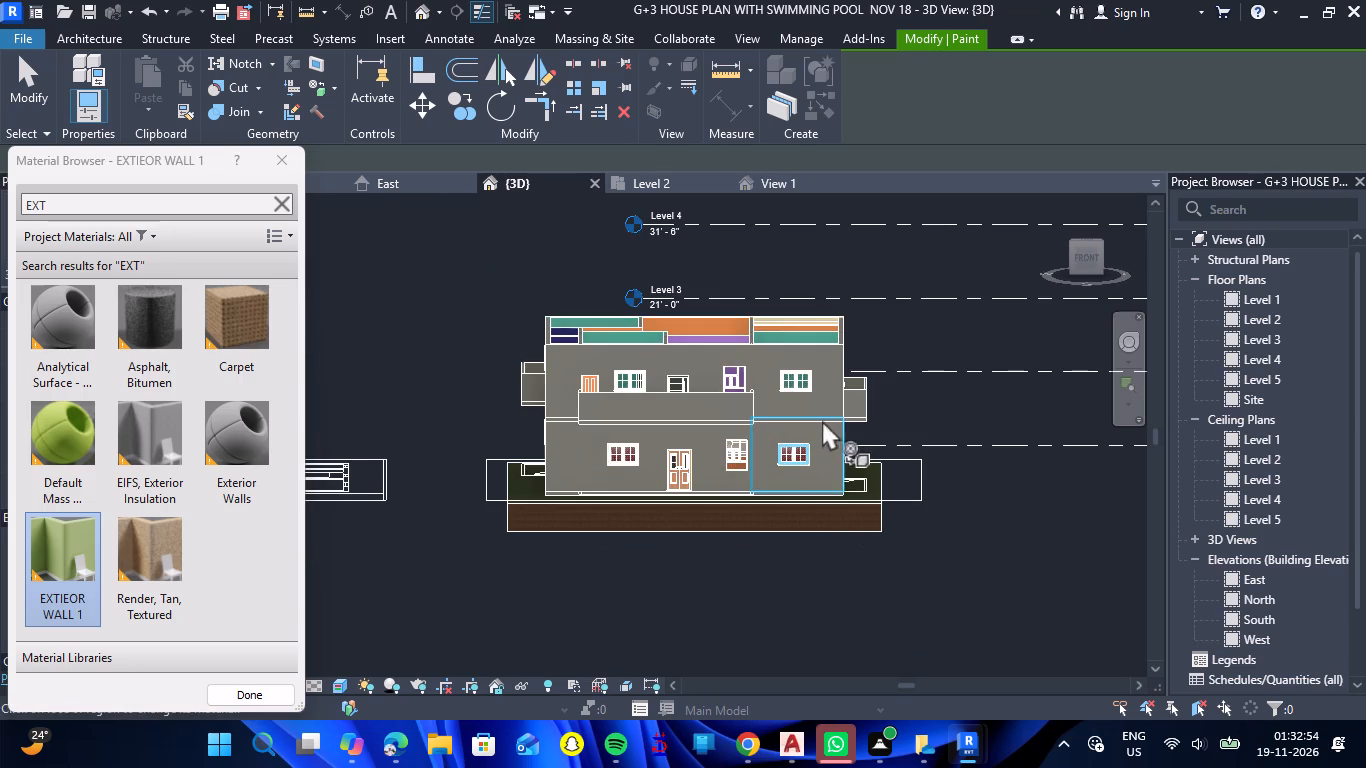
left_click(822, 406)
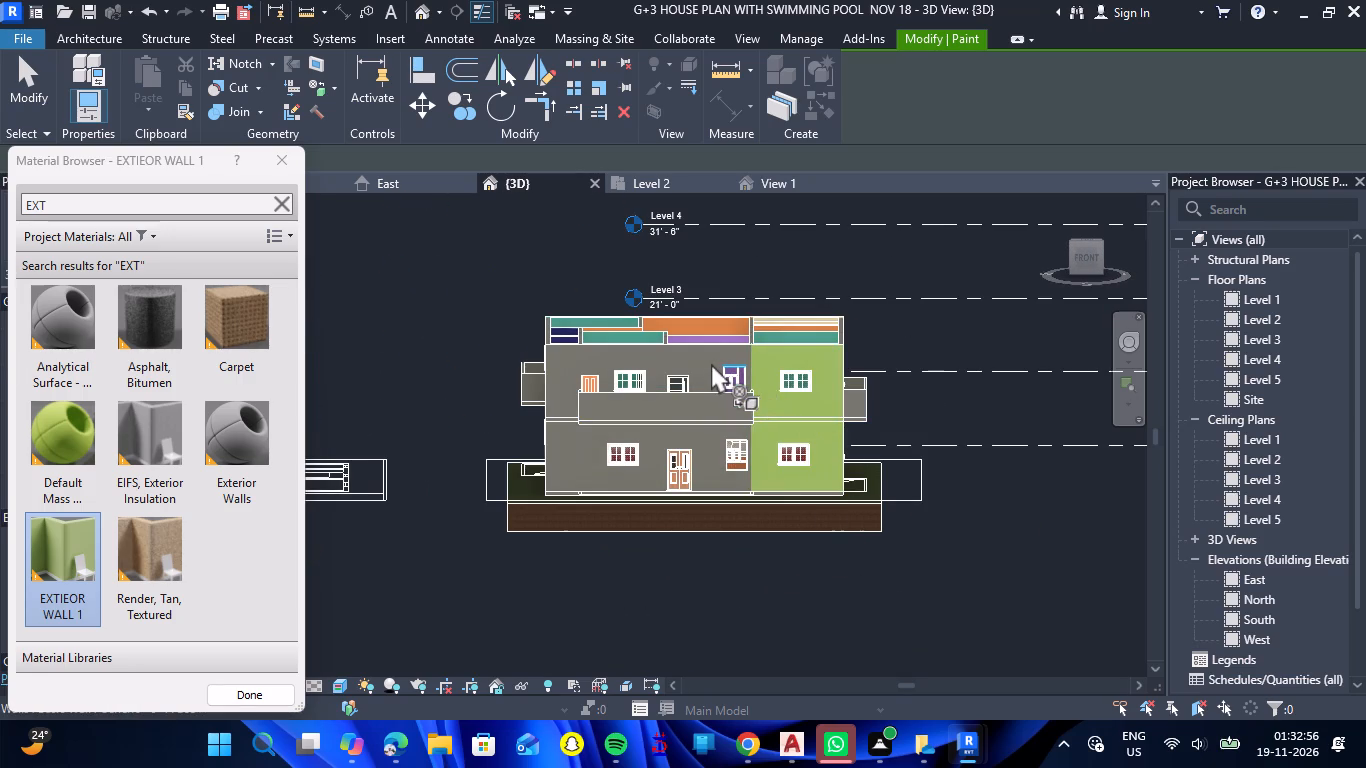
left_click(711, 363)
left_click(652, 358)
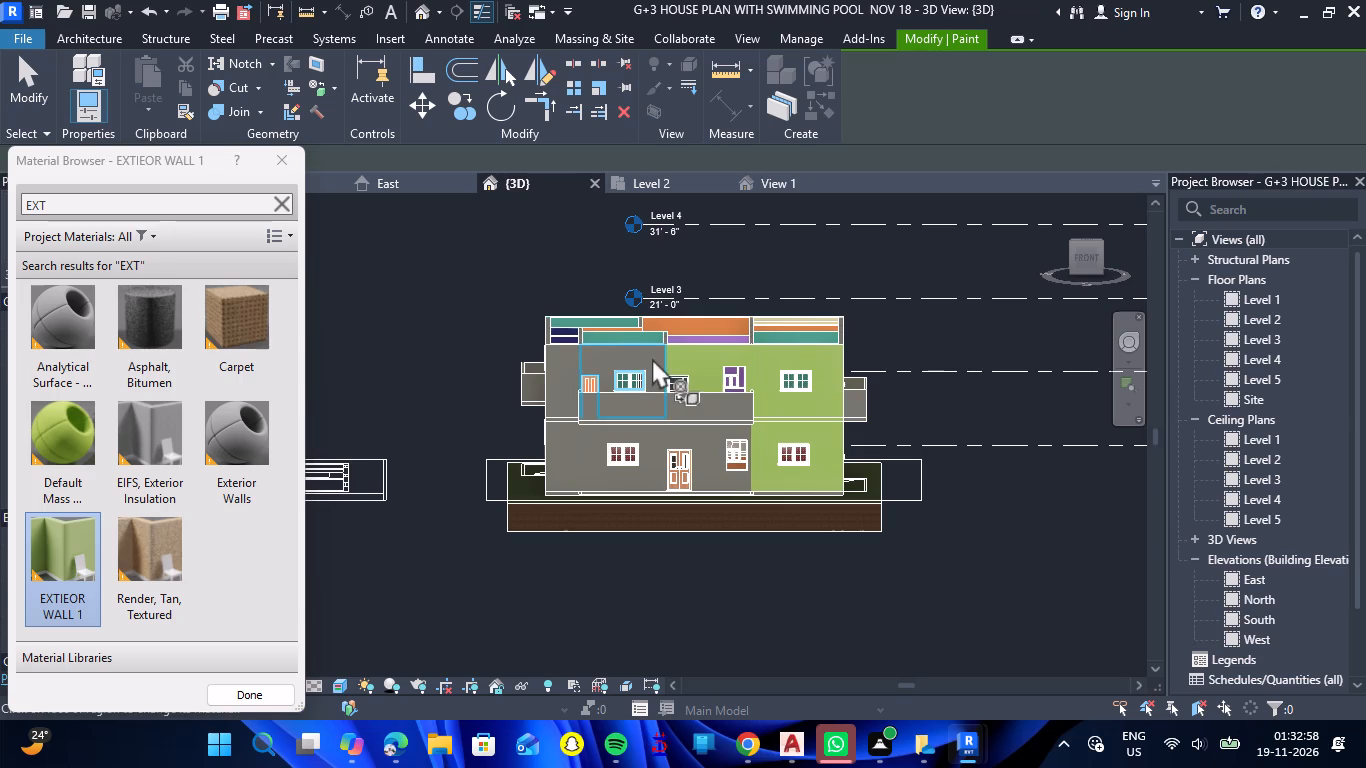
left_click(563, 366)
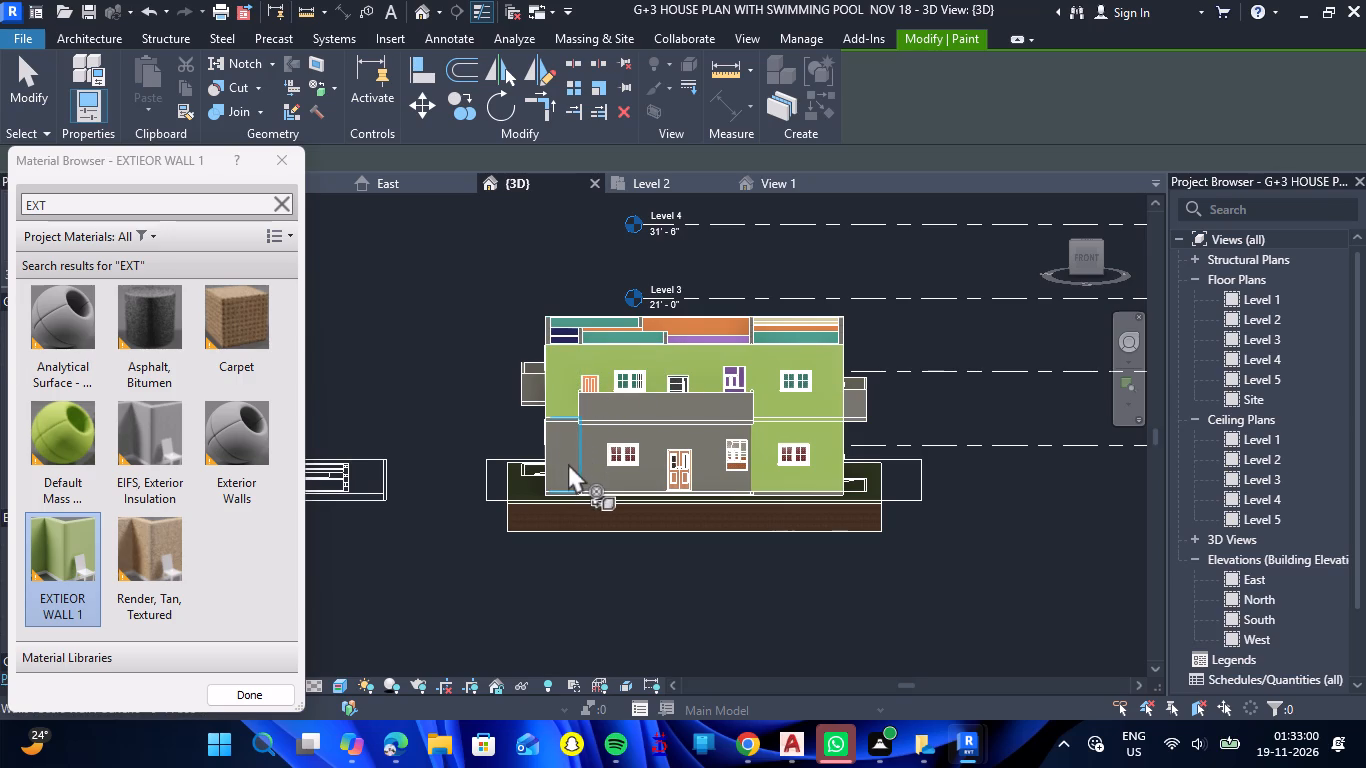
left_click(569, 463)
left_click(623, 478)
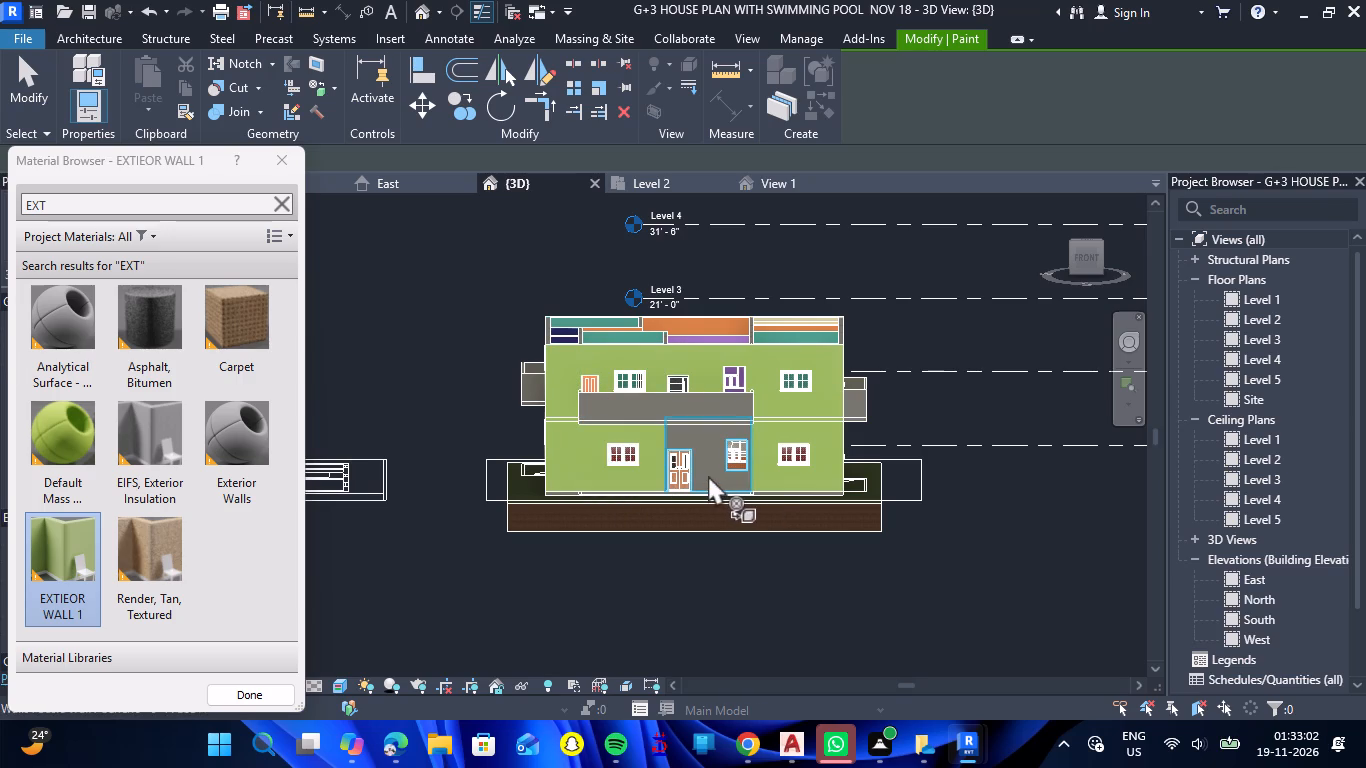
left_click(709, 475)
scroll(802, 544, "down", 4)
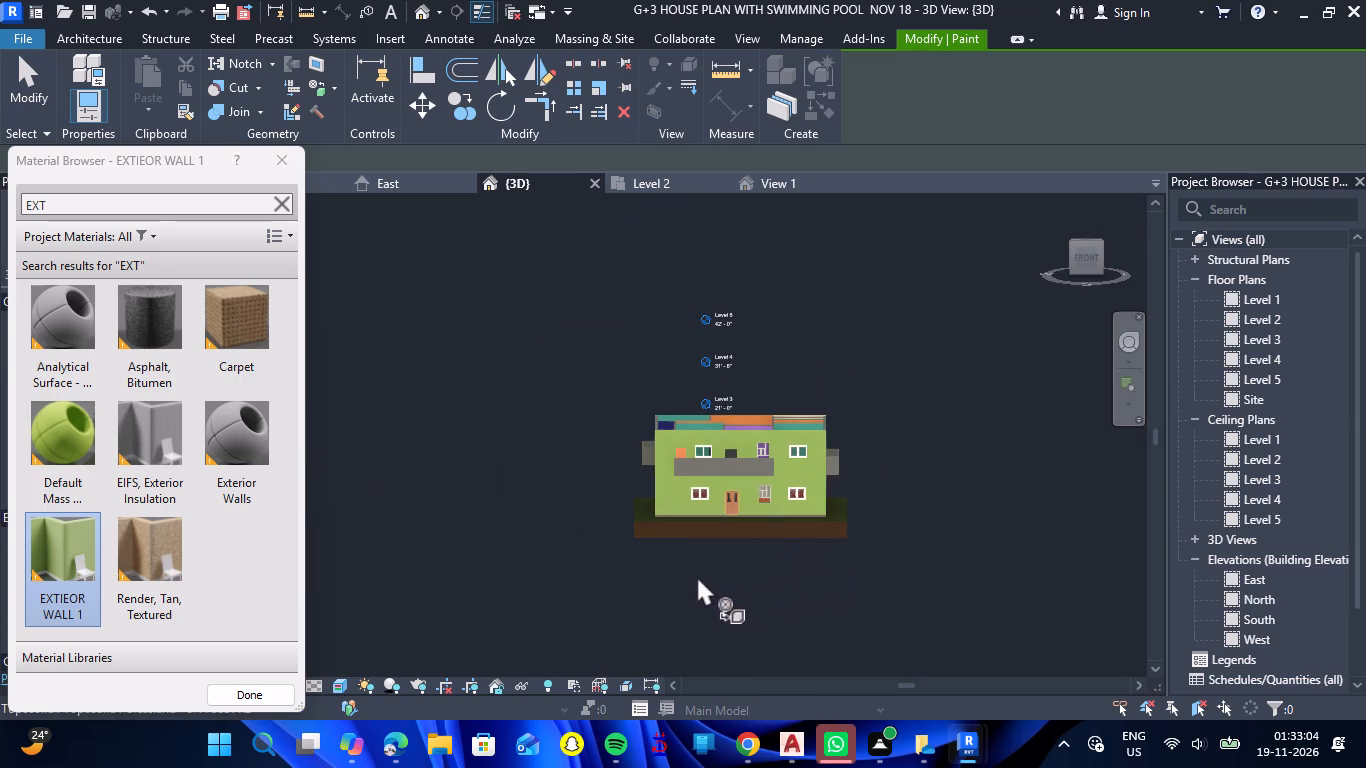
left_click_drag(696, 577, 809, 573, "shift")
right_click_drag(696, 577, 809, 573, "shift")
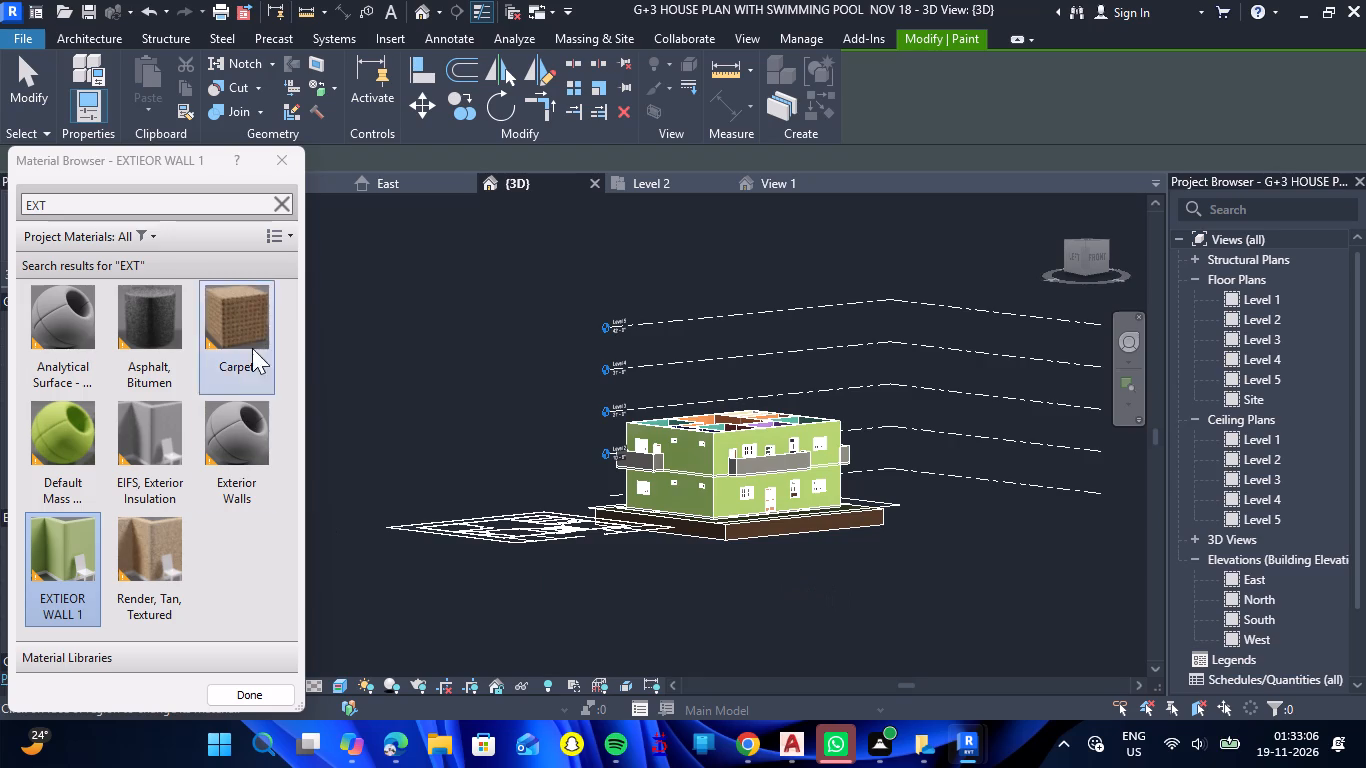
left_click(283, 157)
Create a new project material and rename it WALL2.
left_click(818, 33)
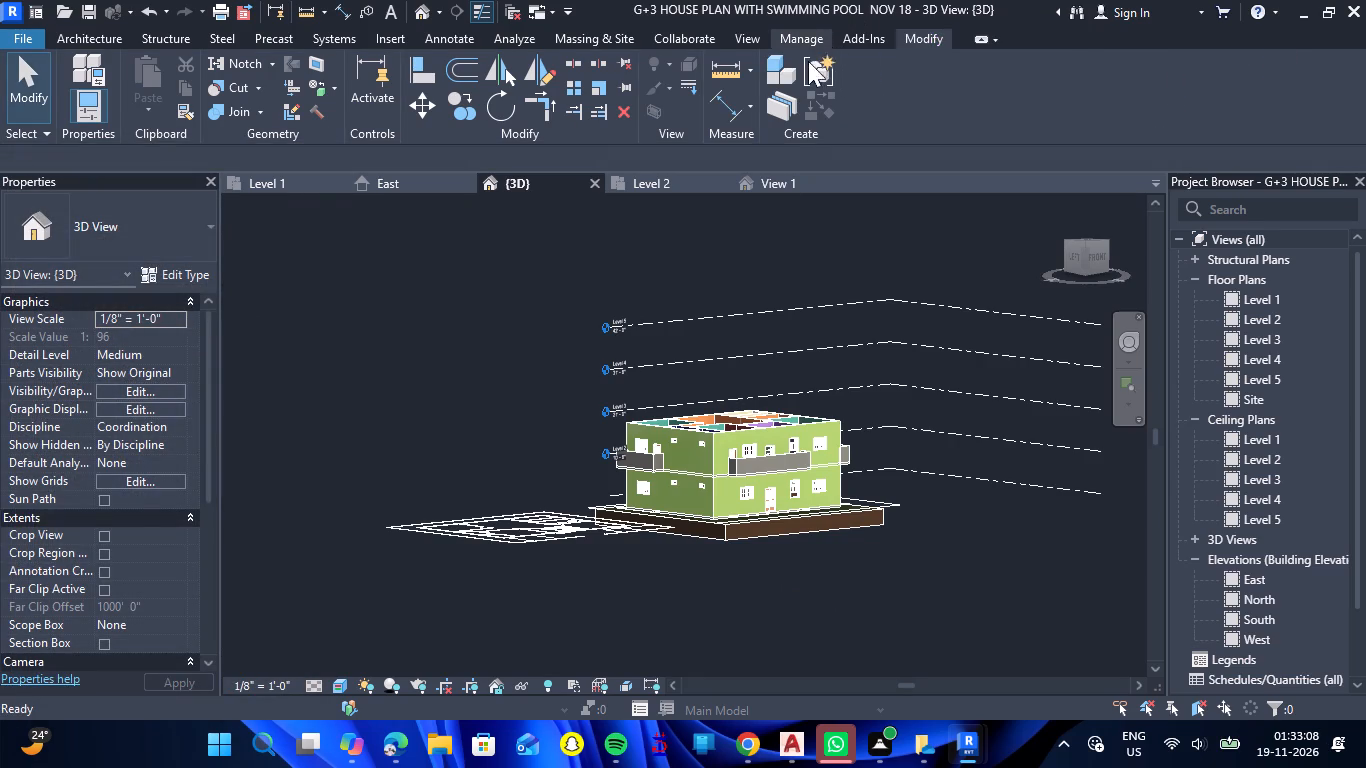
left_click(94, 91)
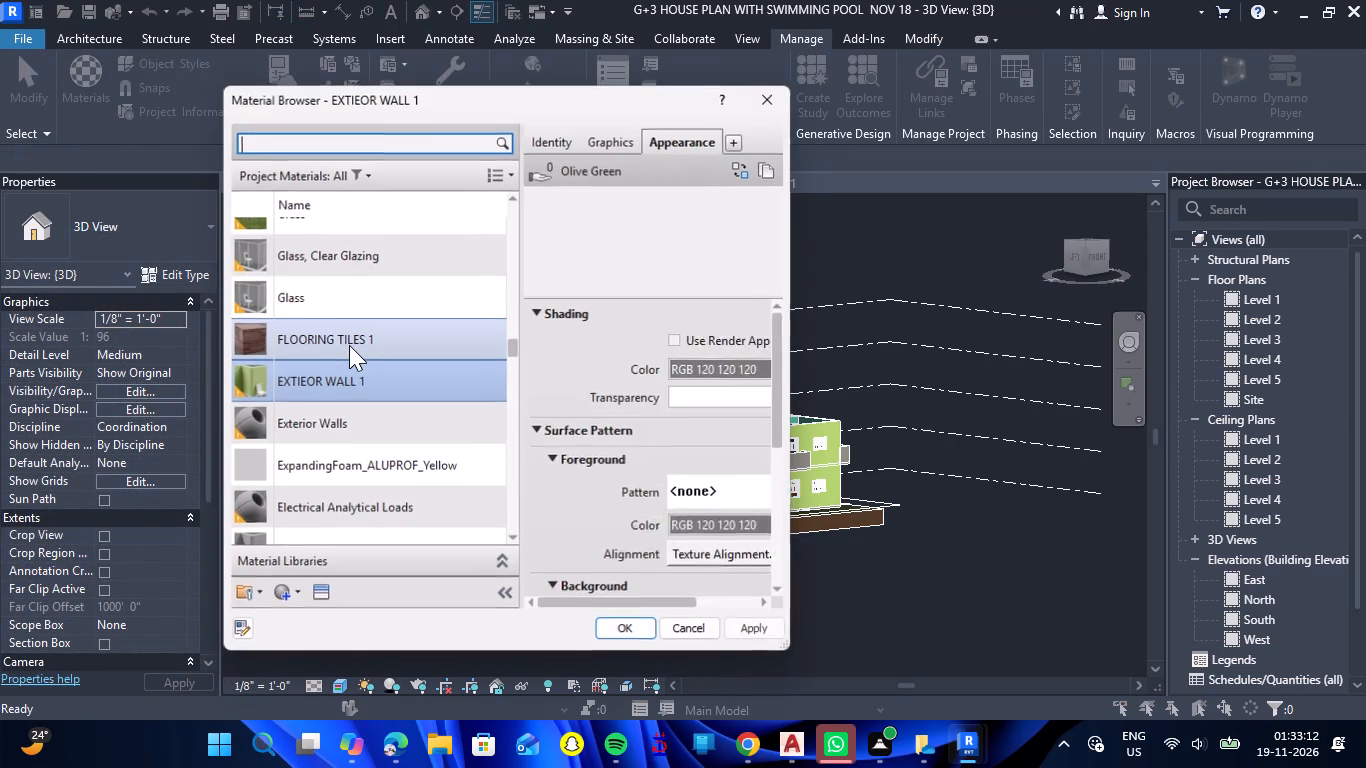
left_click(295, 588)
left_click(318, 610)
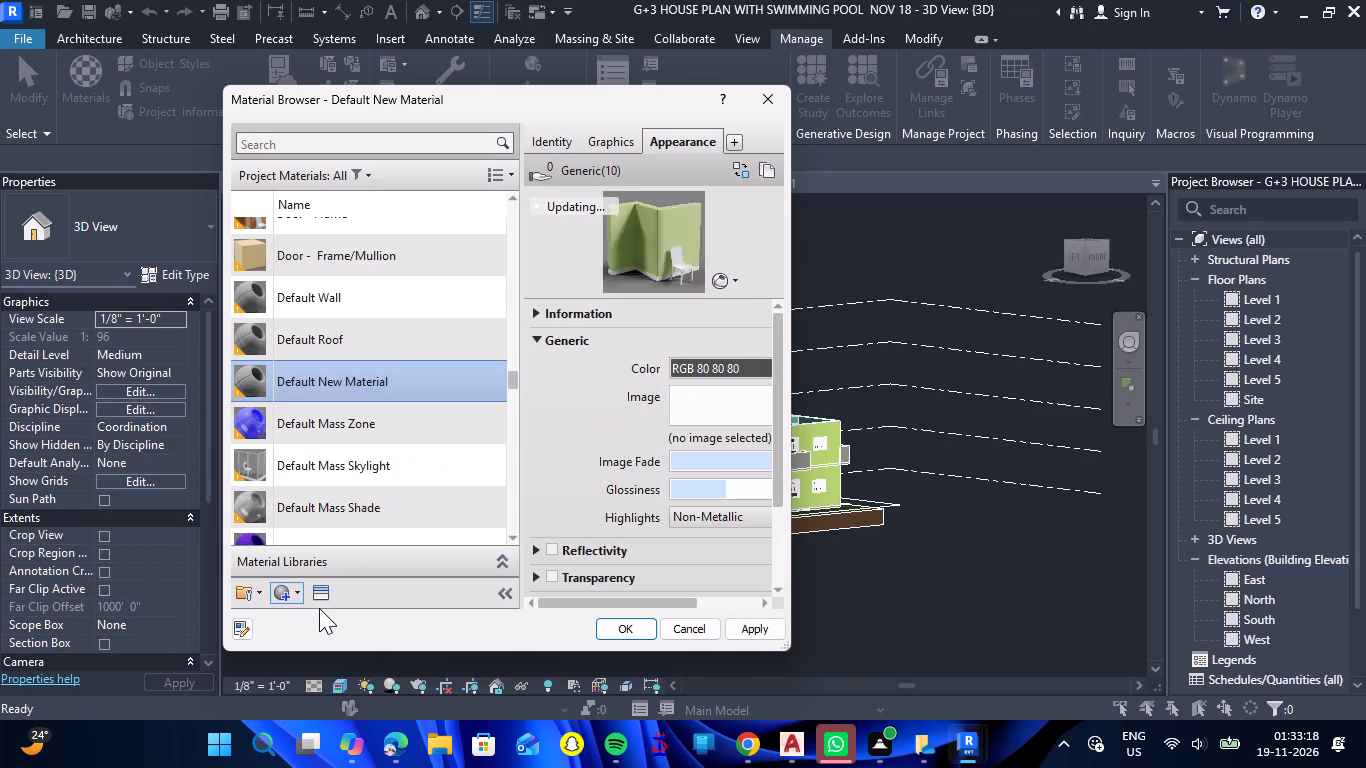
right_click(397, 348)
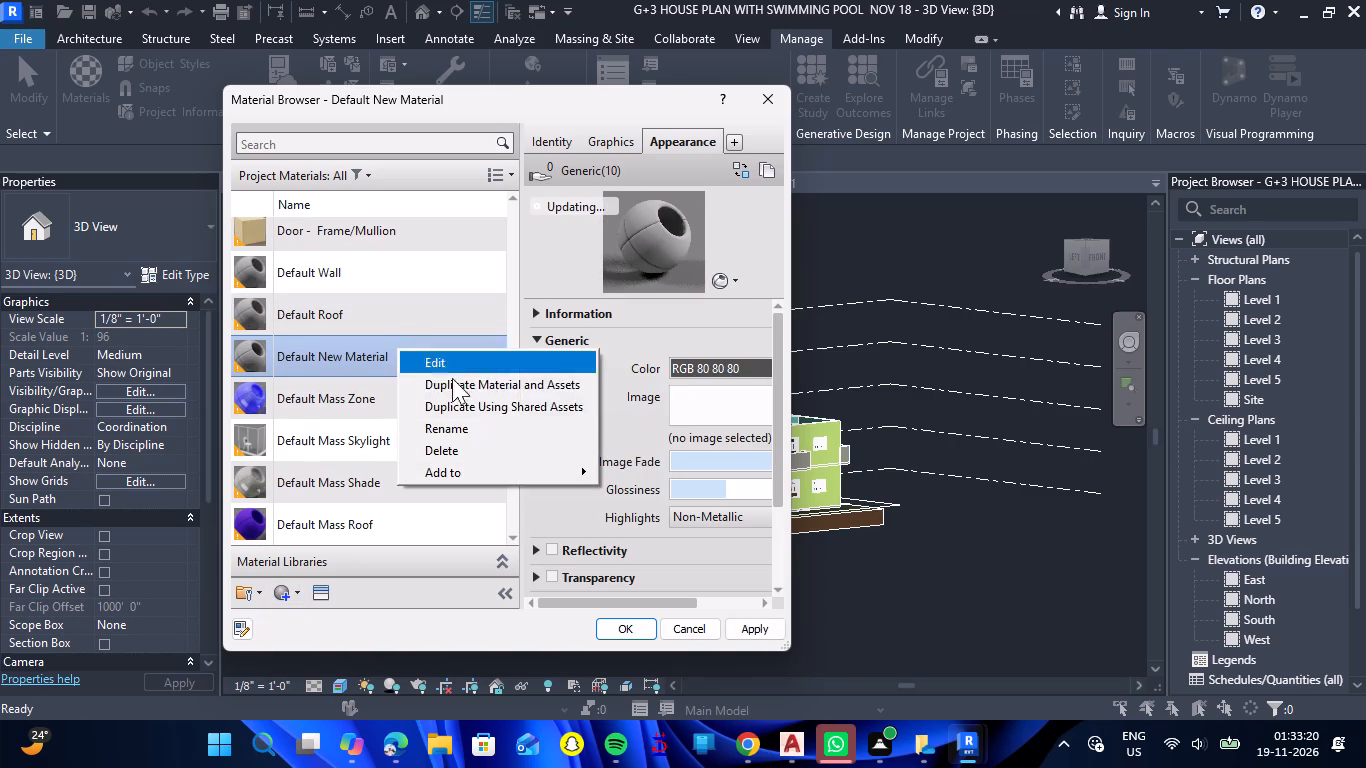
left_click(466, 436)
type("WALL2")
key("space")
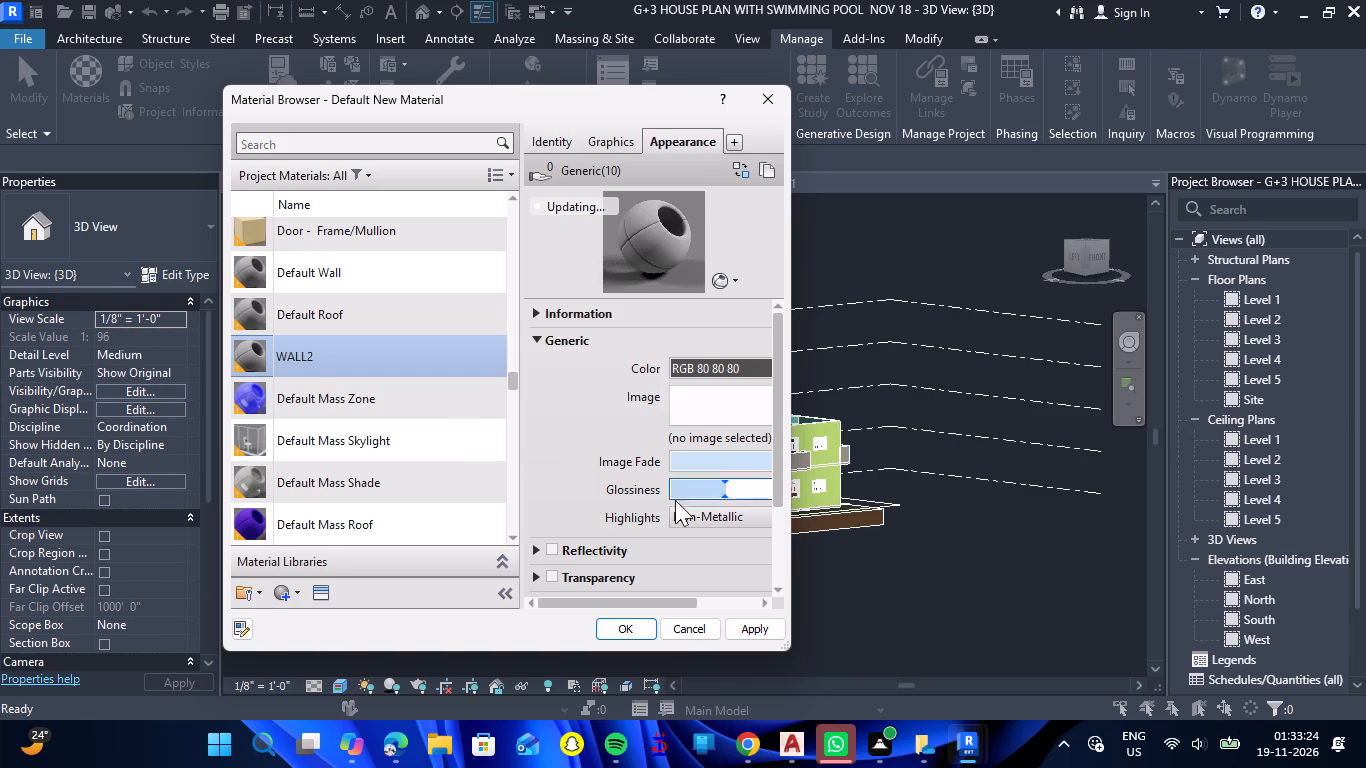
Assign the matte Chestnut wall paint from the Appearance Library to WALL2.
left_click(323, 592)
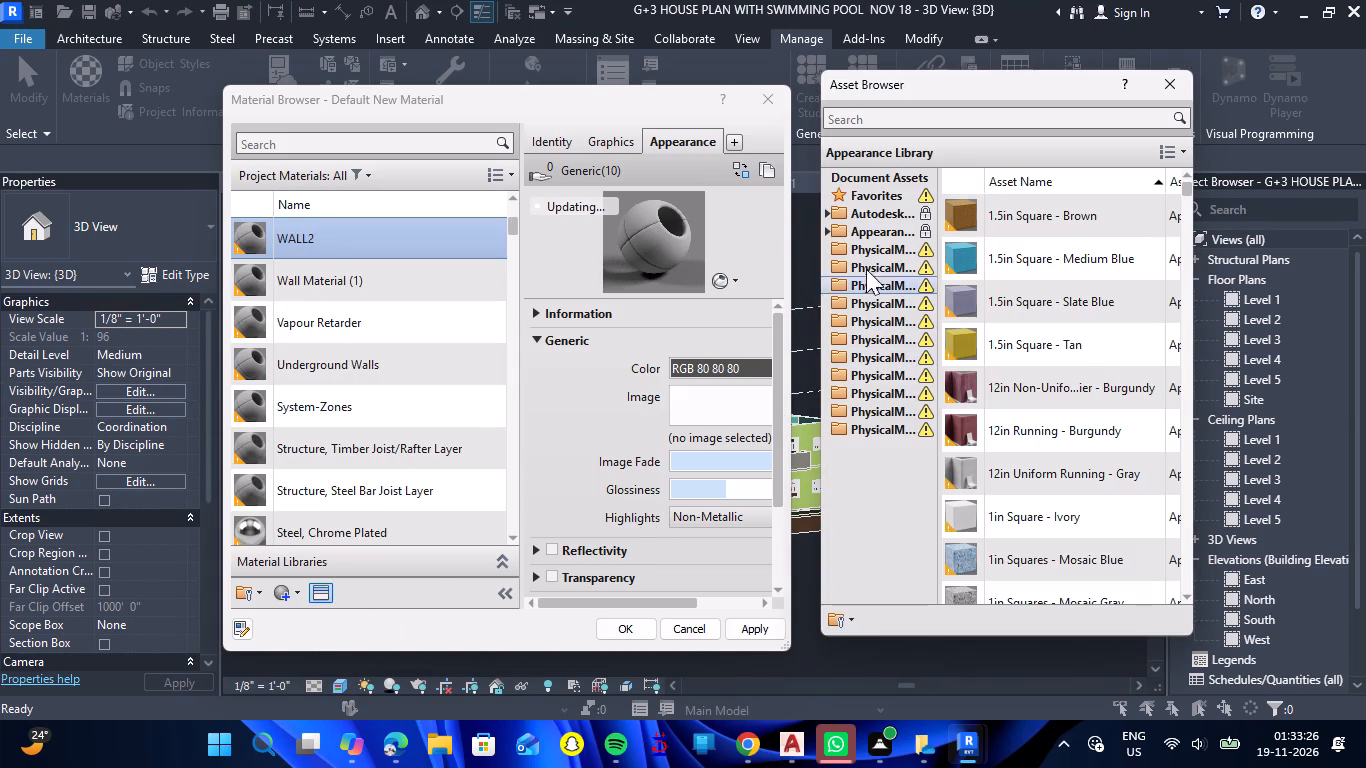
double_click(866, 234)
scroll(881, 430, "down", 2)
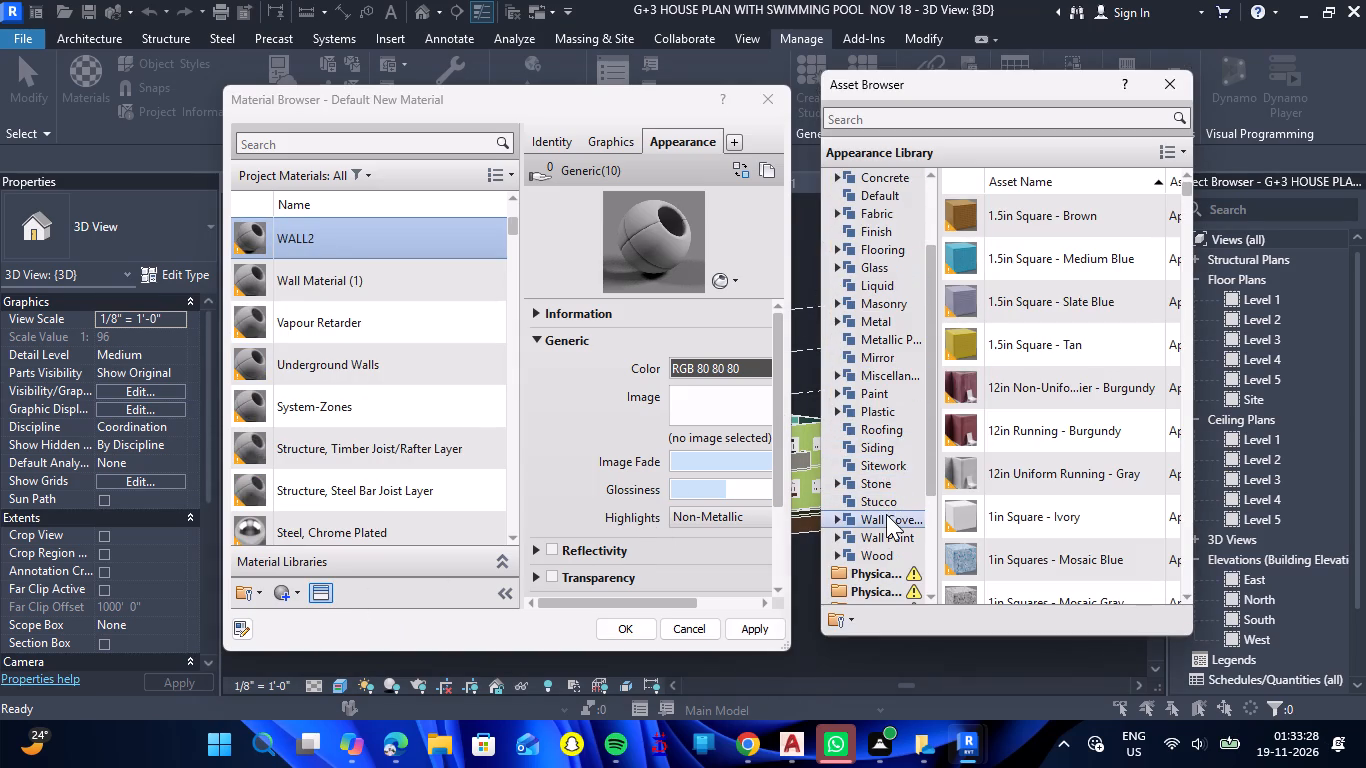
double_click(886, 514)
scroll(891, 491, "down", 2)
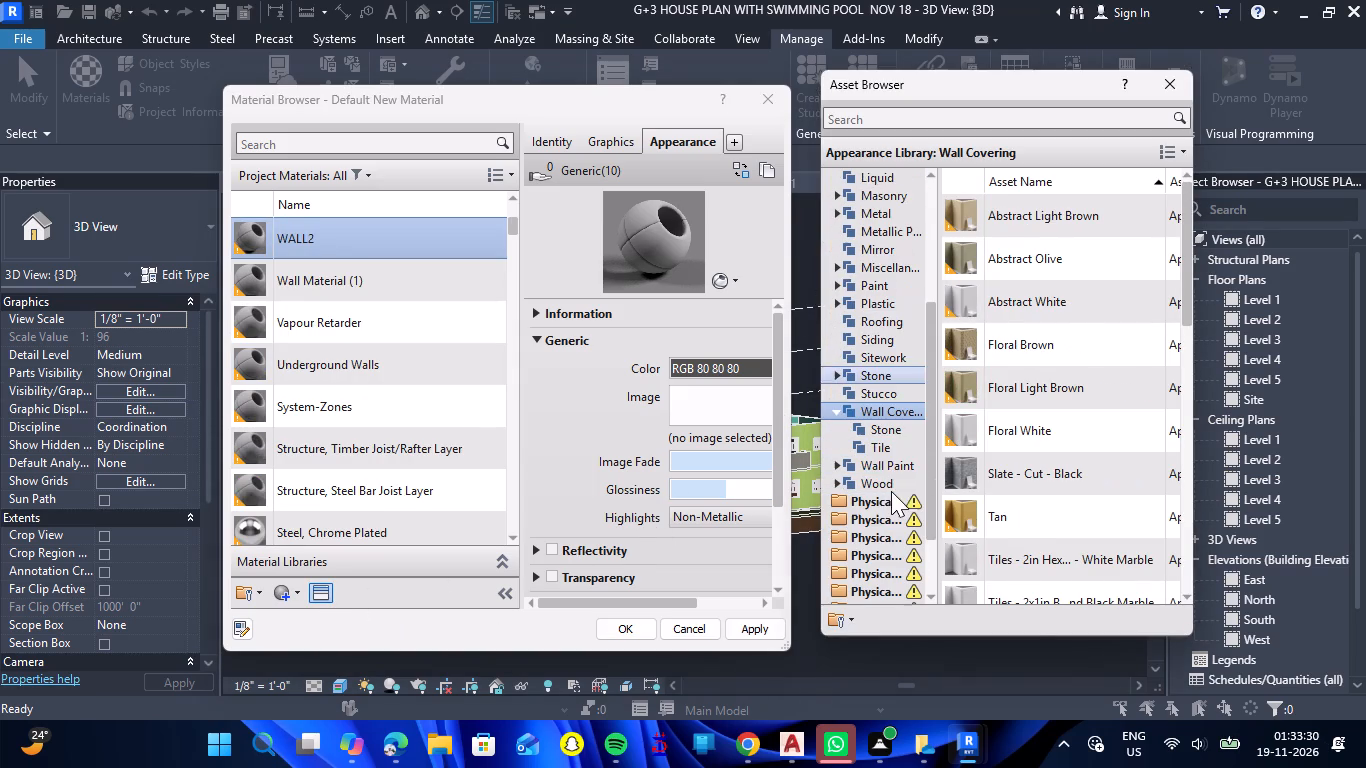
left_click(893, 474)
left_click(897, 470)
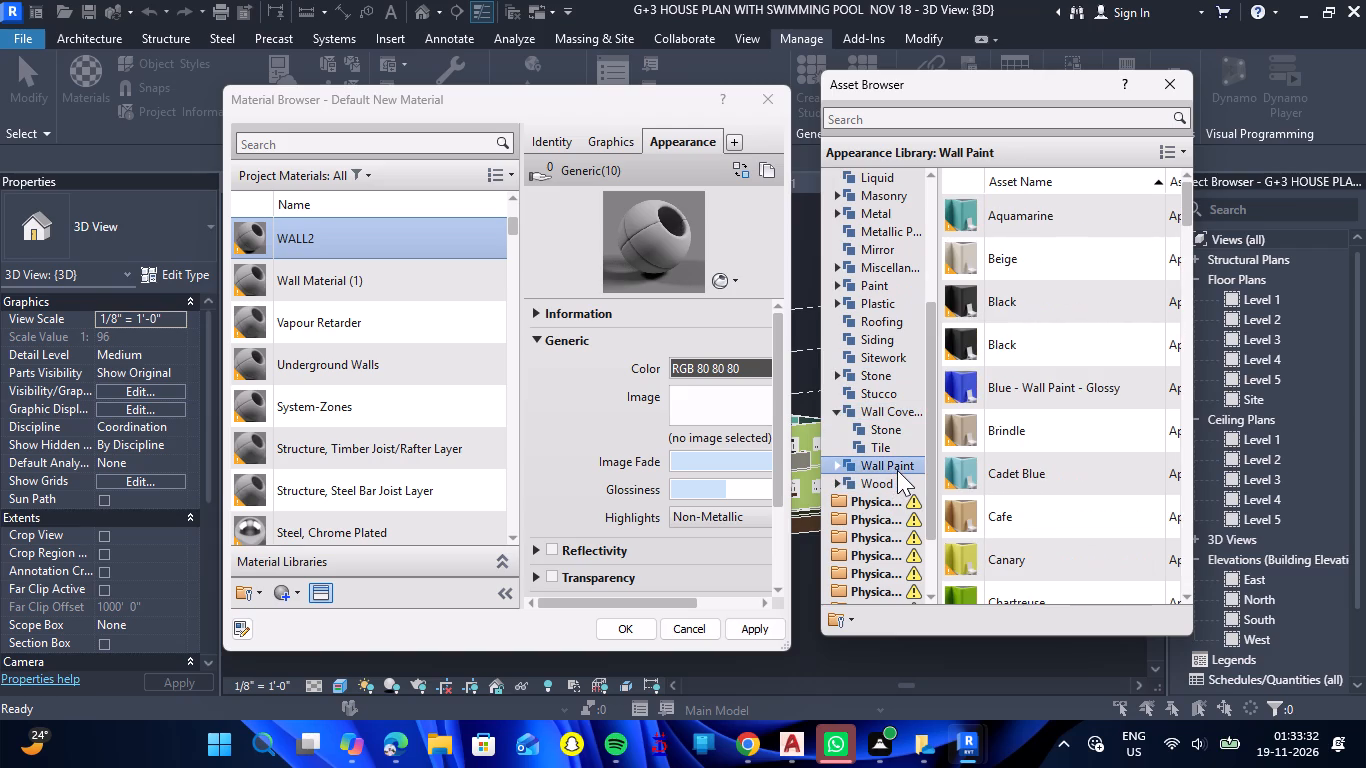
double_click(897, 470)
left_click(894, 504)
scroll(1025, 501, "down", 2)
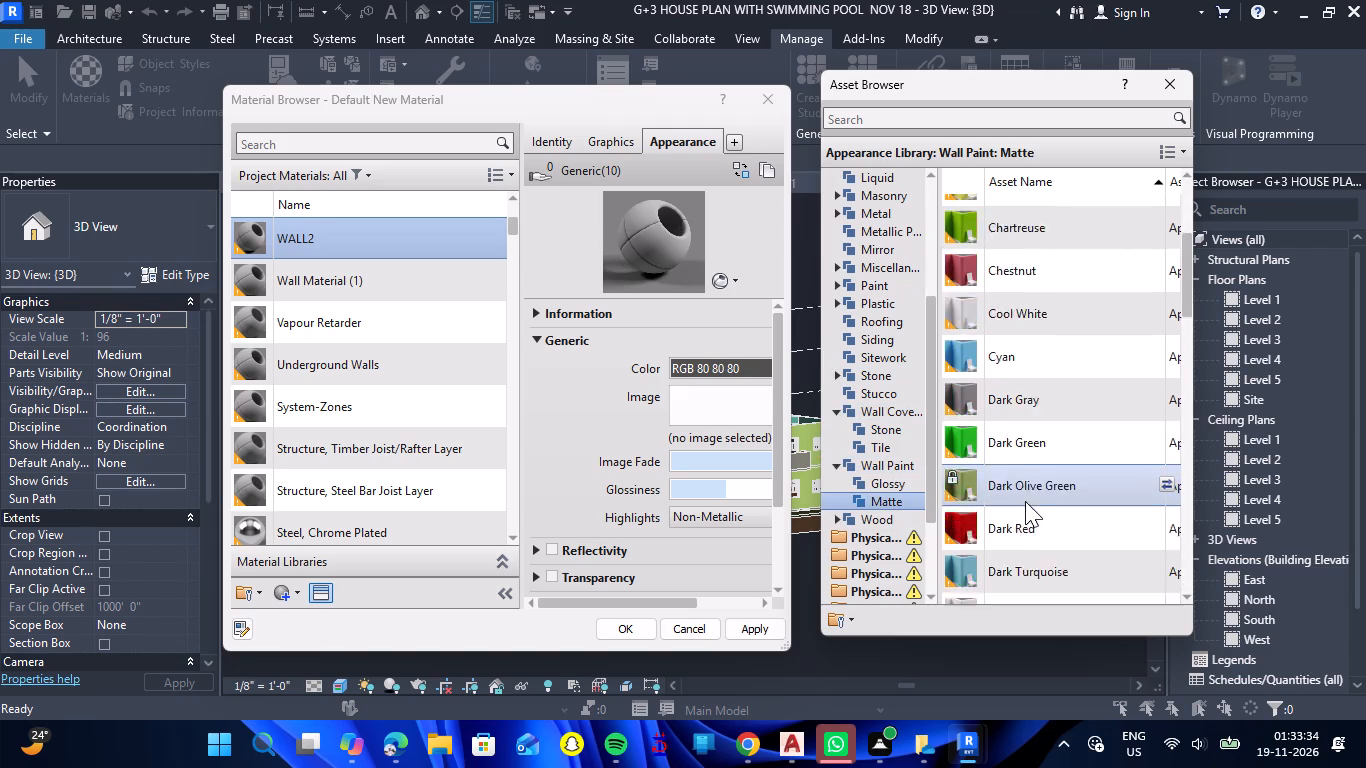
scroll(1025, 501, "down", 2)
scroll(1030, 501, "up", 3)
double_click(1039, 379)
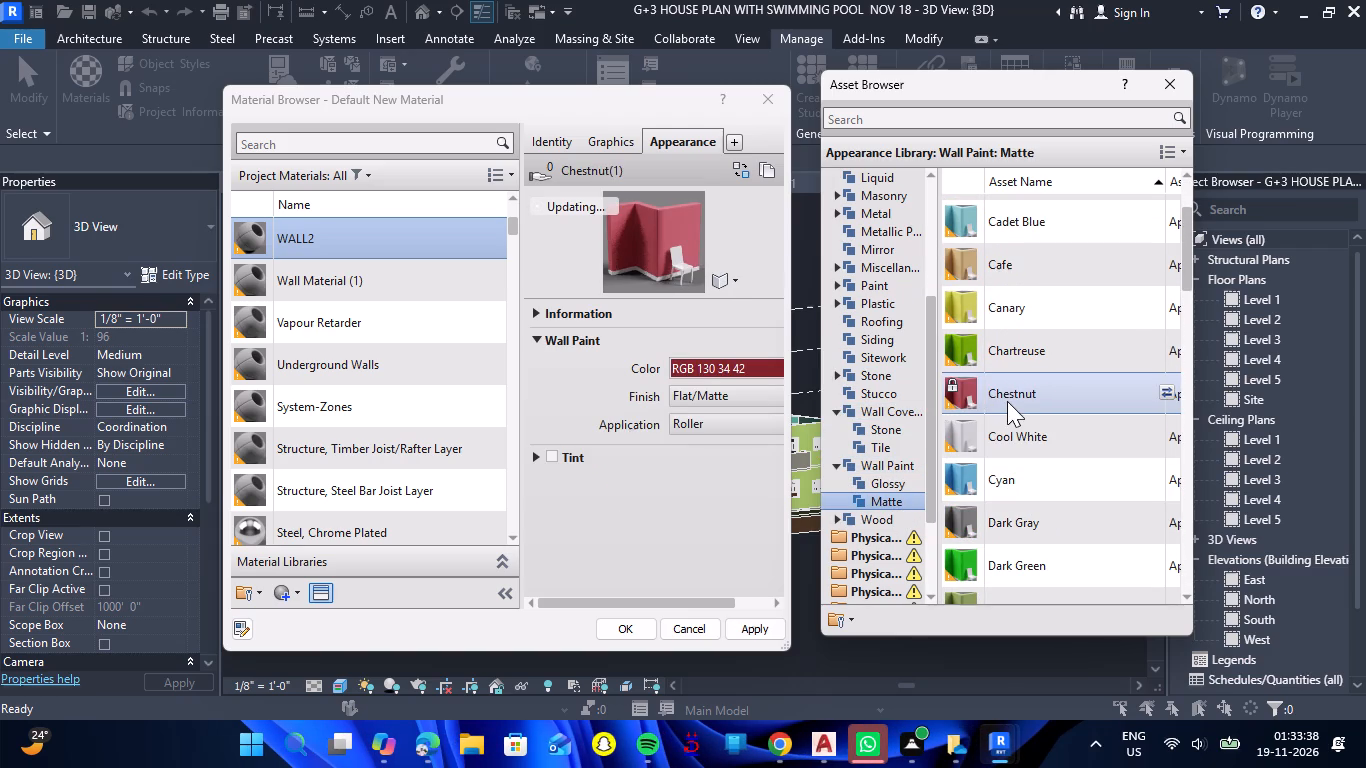
Look through the rest of the Appearance Library's matte wall paints for an alternative colour for WALL2.
scroll(982, 449, "down", 5)
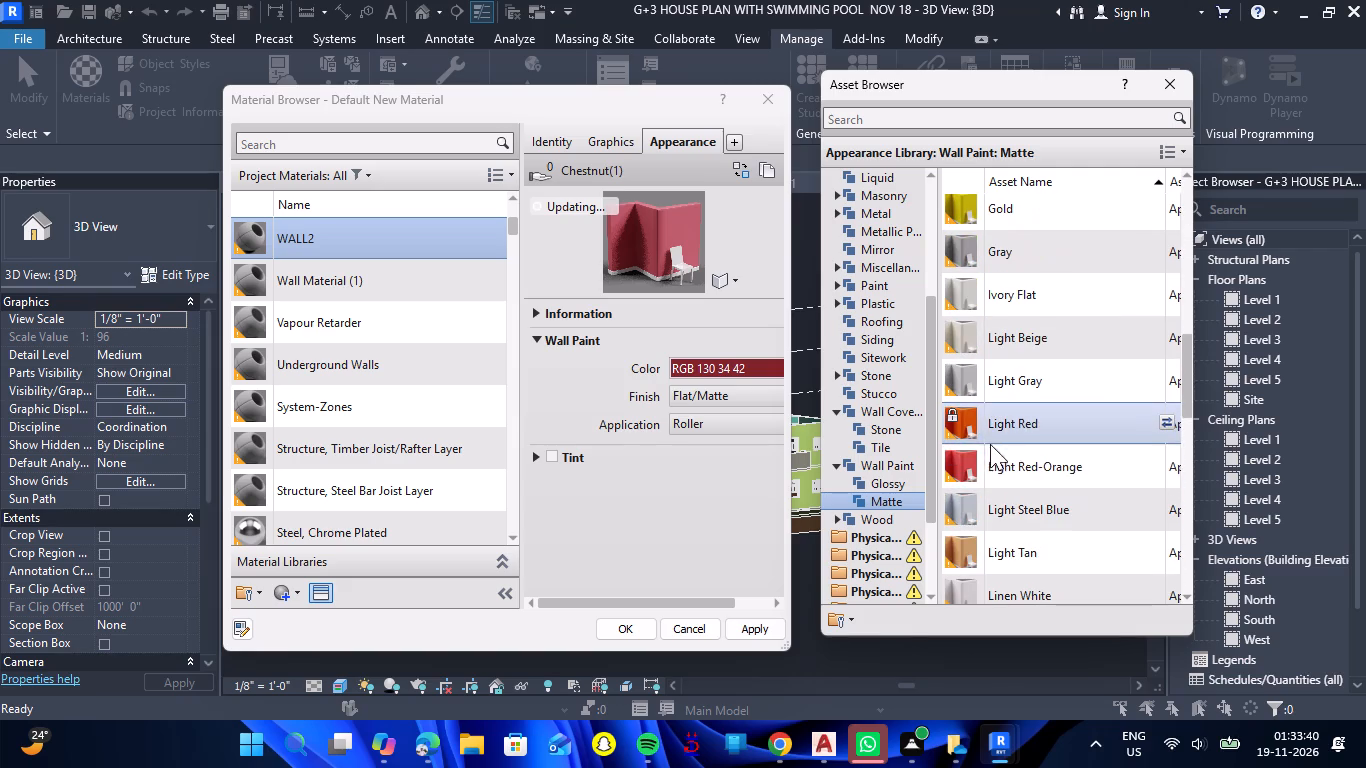
scroll(1018, 451, "up", 2)
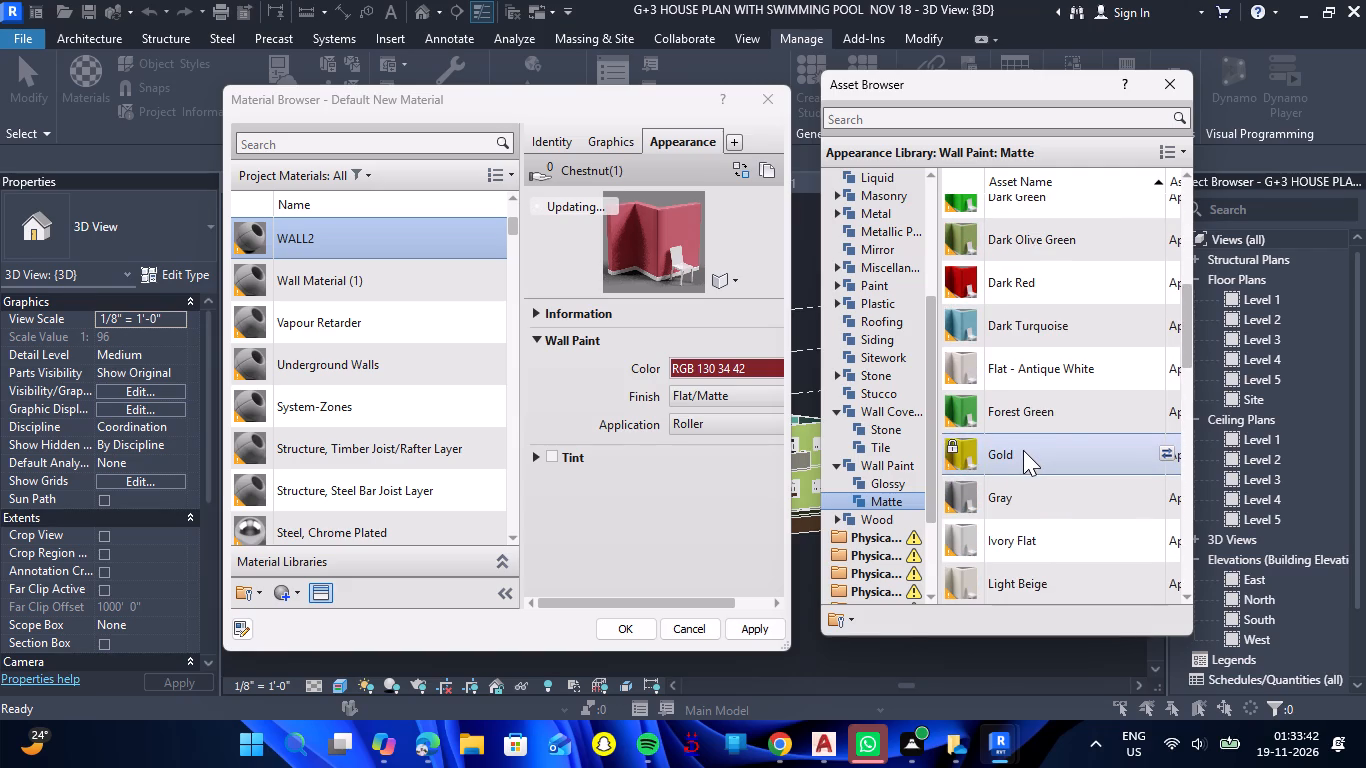
scroll(1023, 448, "up", 1)
scroll(1034, 442, "down", 5)
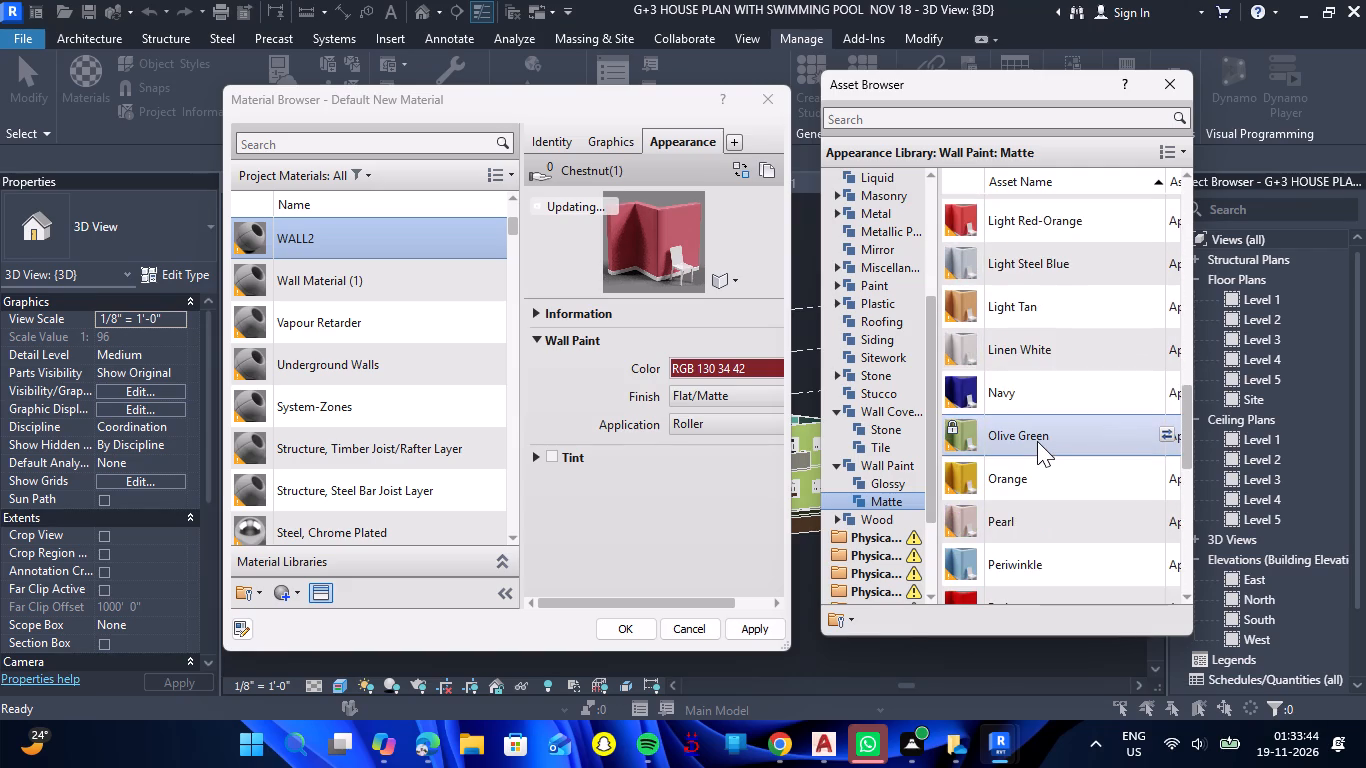
scroll(1035, 442, "down", 3)
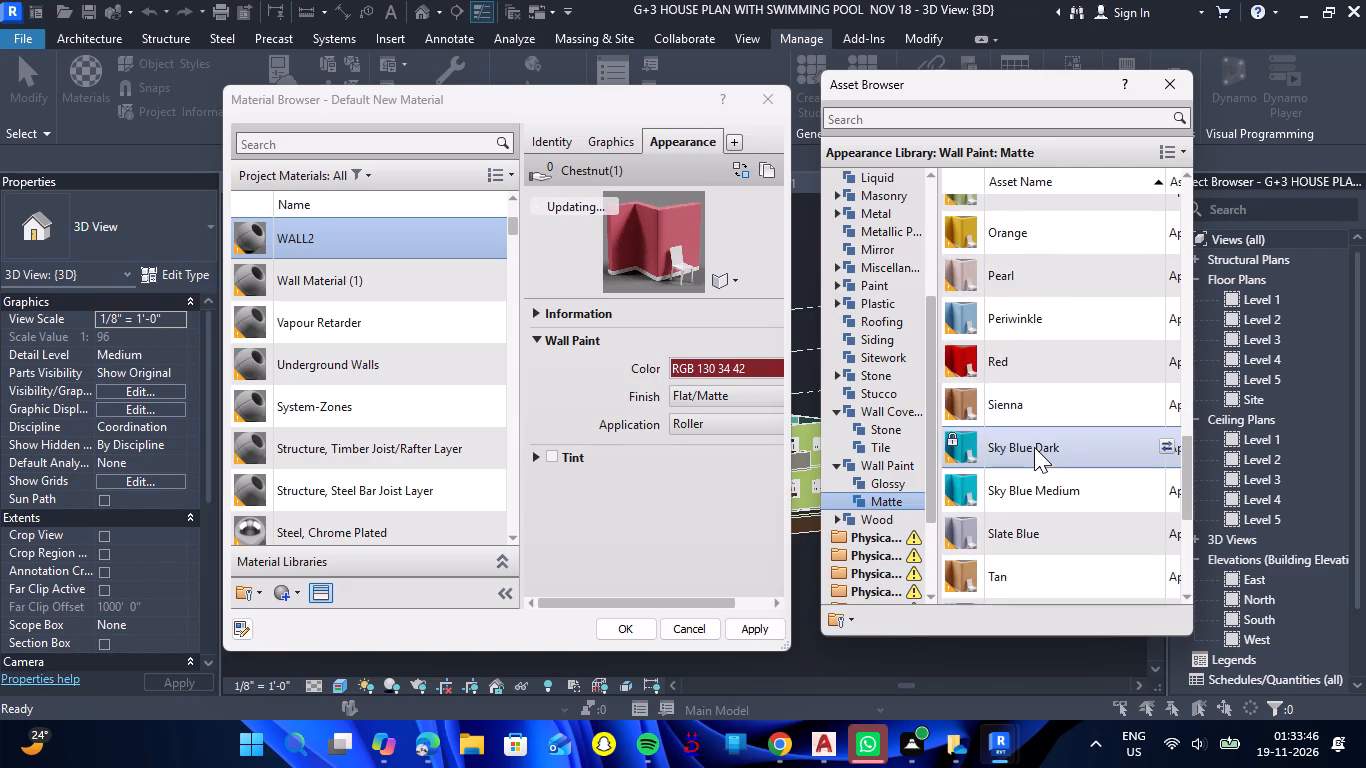
scroll(1034, 447, "down", 5)
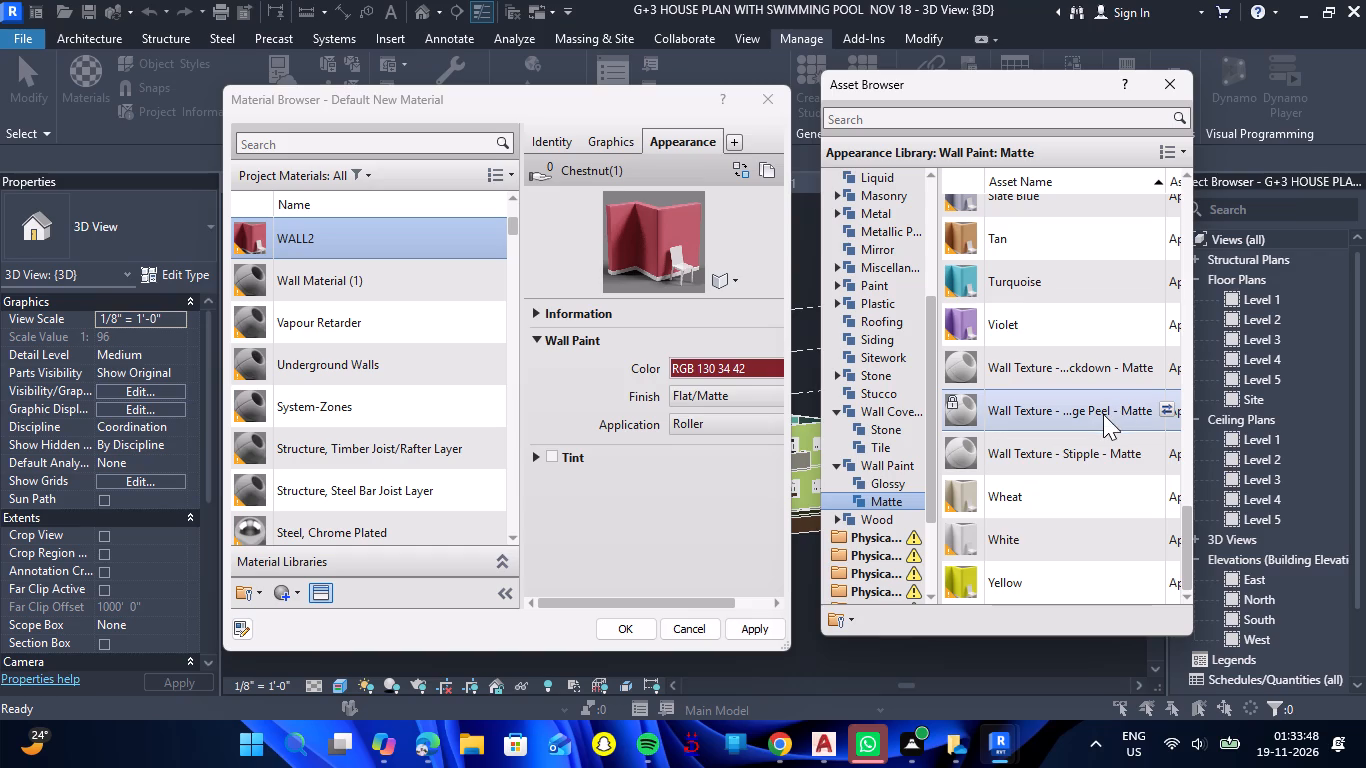
scroll(1099, 421, "down", 3)
Examine the matte and glossy wall paints and the glossy paints in Autodesk Physical Assets for a WALL2 colour.
scroll(907, 358, "up", 6)
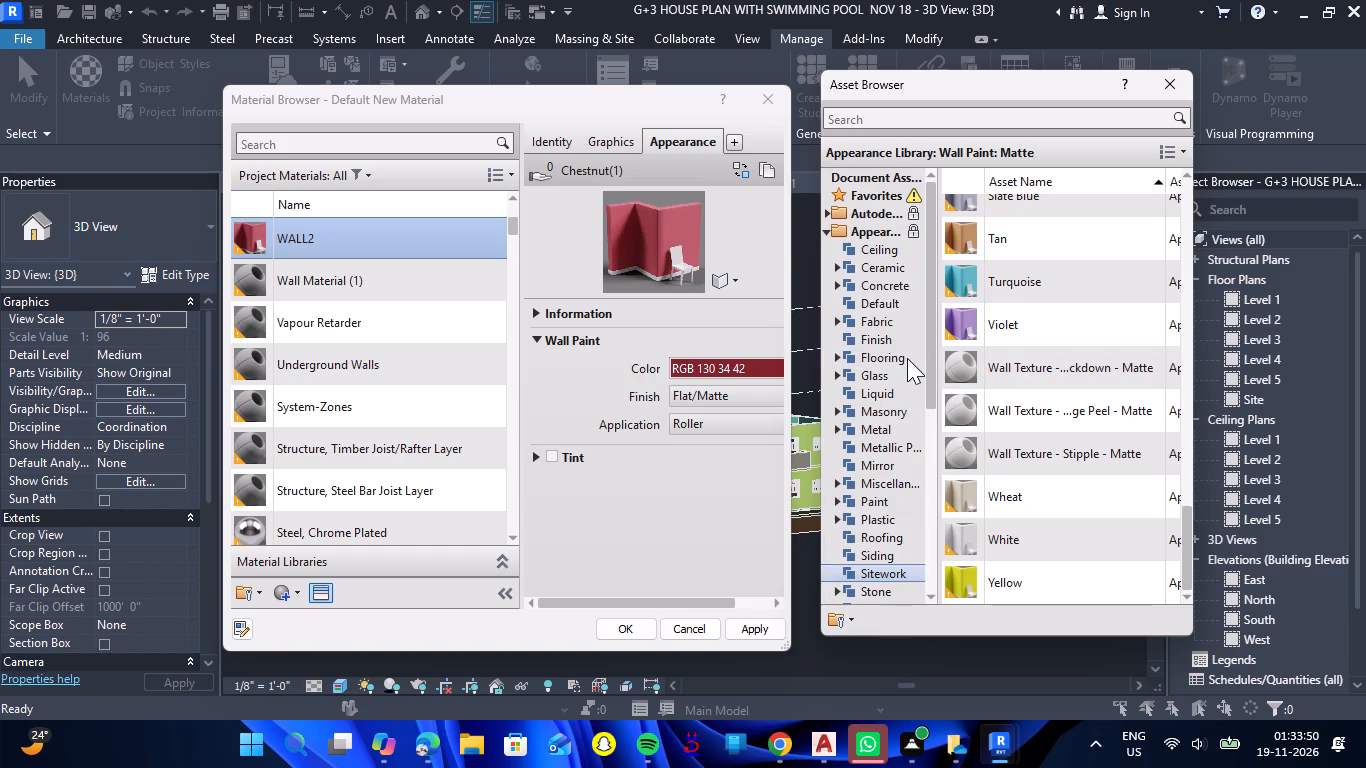
scroll(907, 358, "up", 1)
double_click(877, 220)
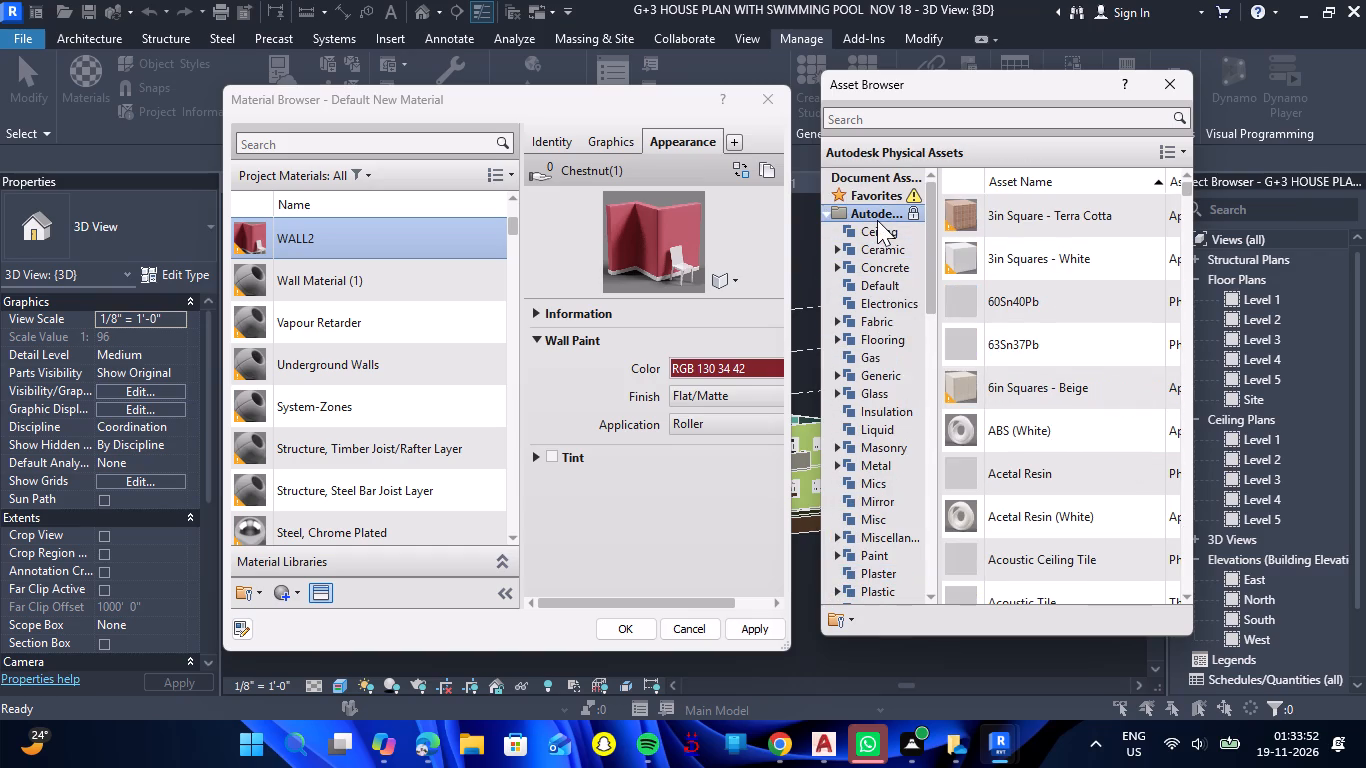
scroll(854, 298, "down", 3)
scroll(871, 466, "down", 3)
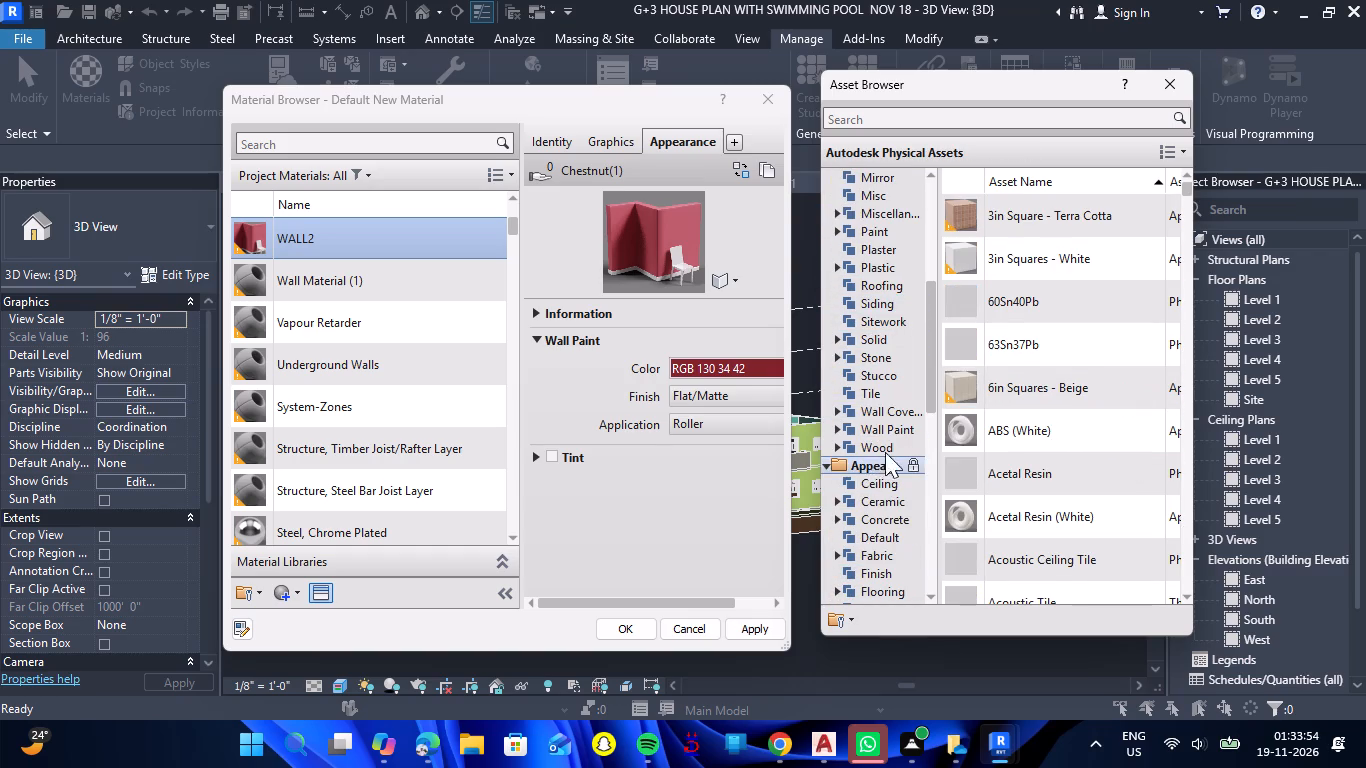
double_click(890, 434)
double_click(879, 463)
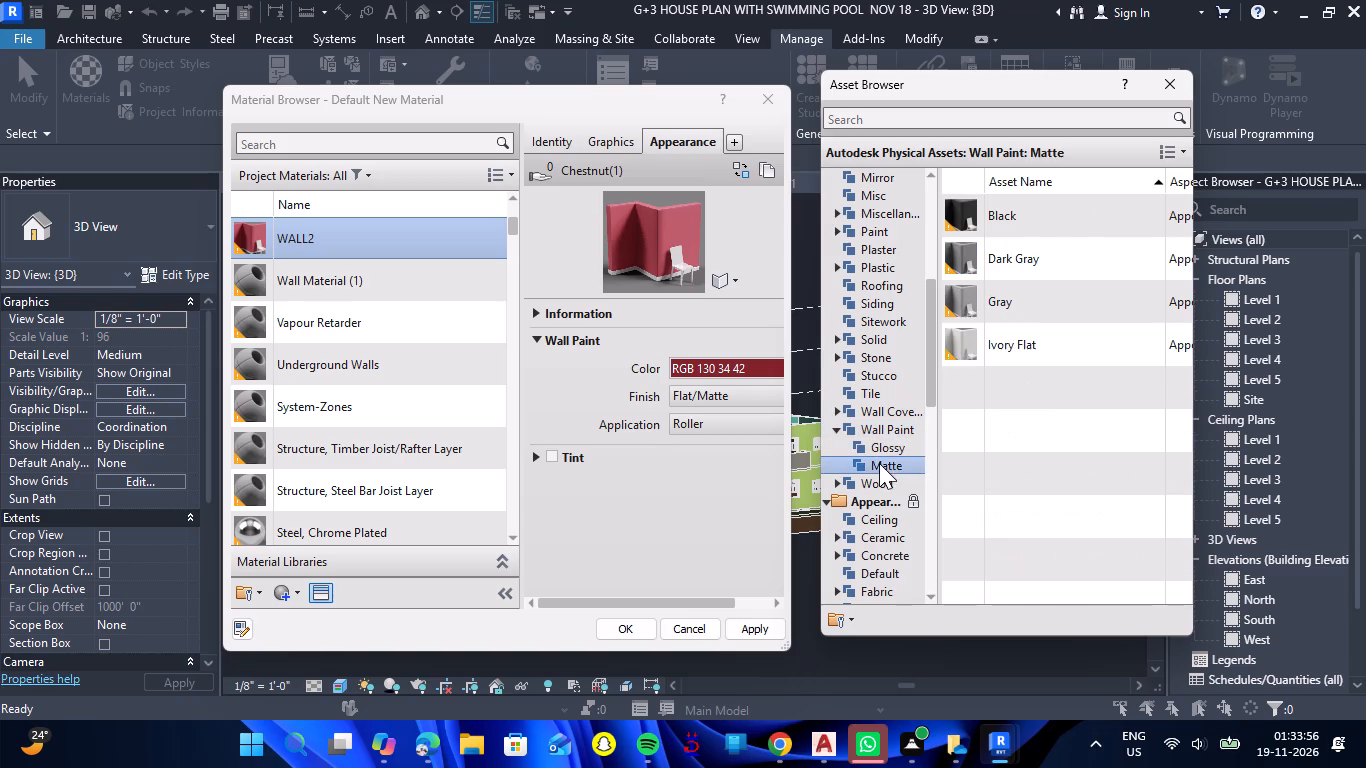
double_click(897, 448)
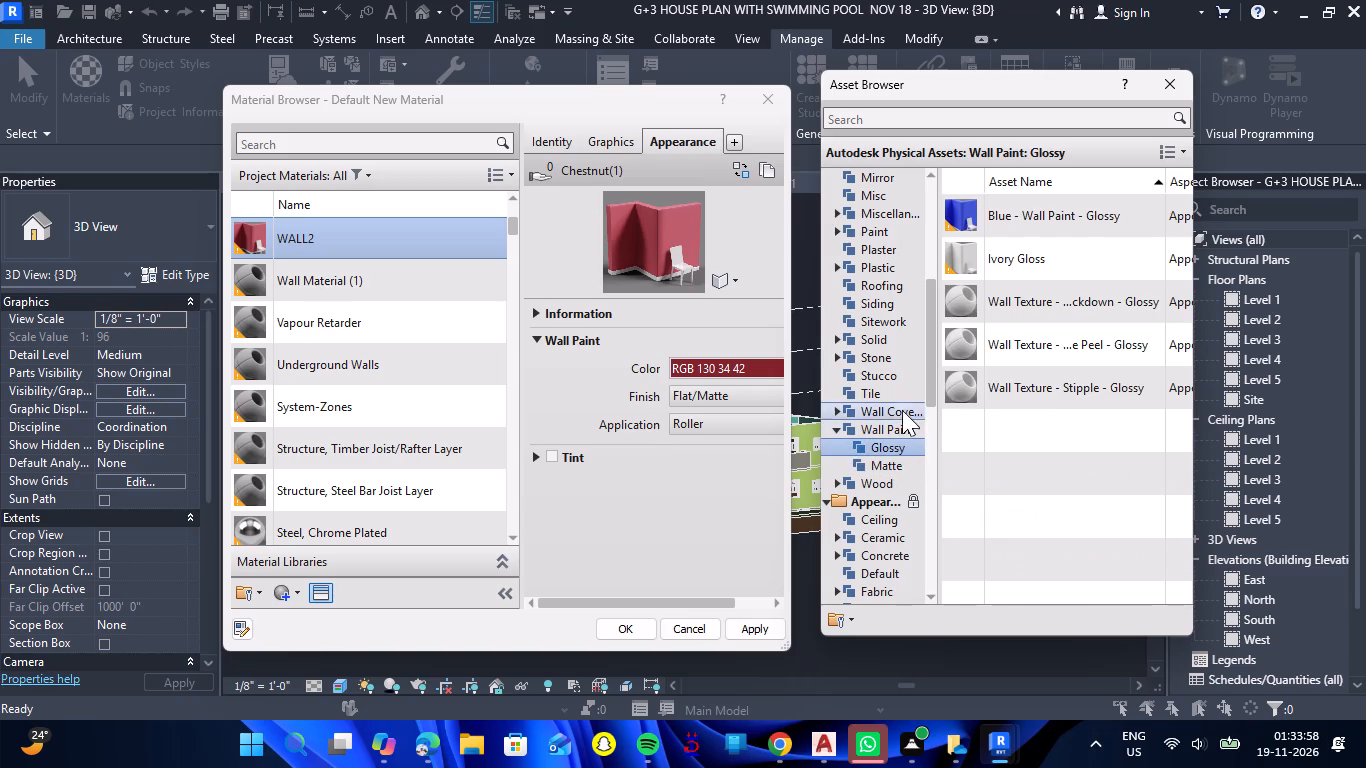
scroll(898, 409, "up", 3)
double_click(888, 400)
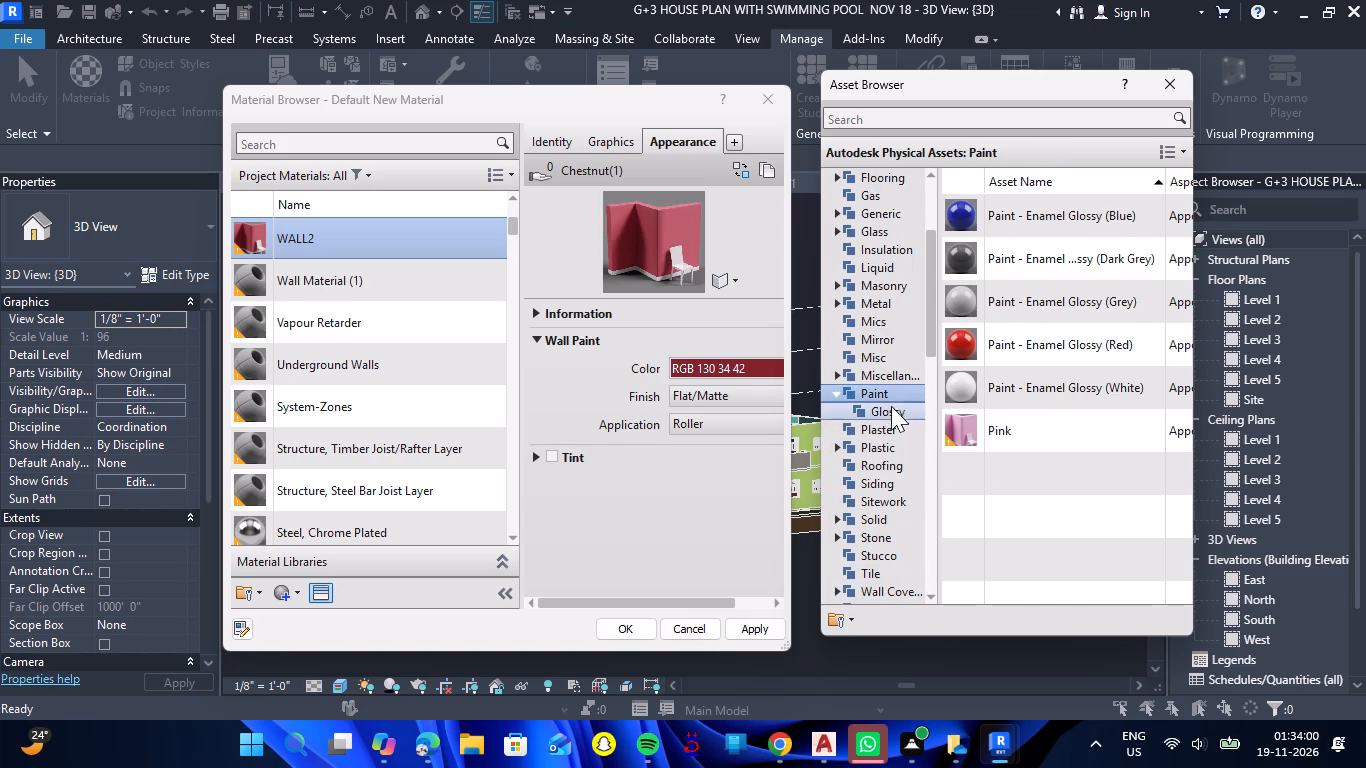
left_click(899, 411)
Examine the Appearance Library's glossy, metal fleck, metallic and powder coat paints for a WALL2 colour.
scroll(902, 392, "down", 7)
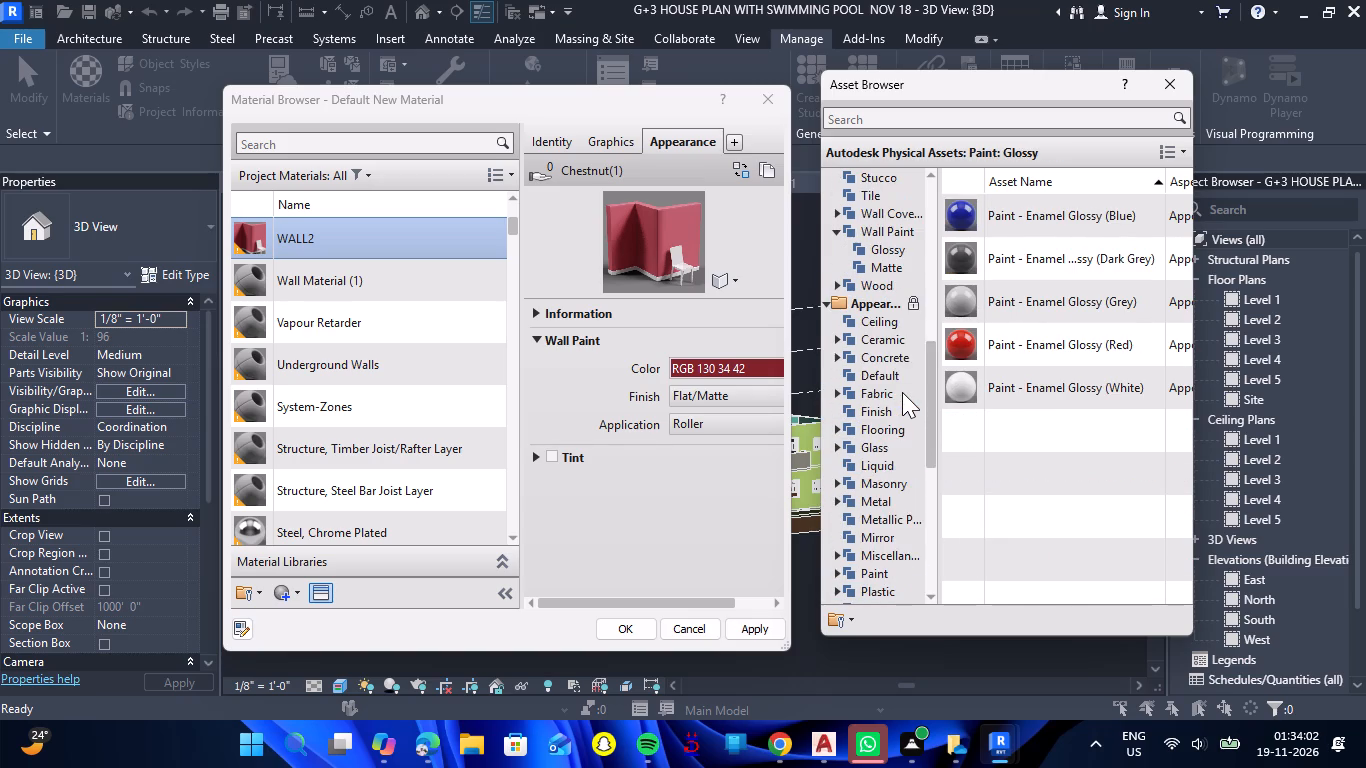
scroll(902, 392, "down", 2)
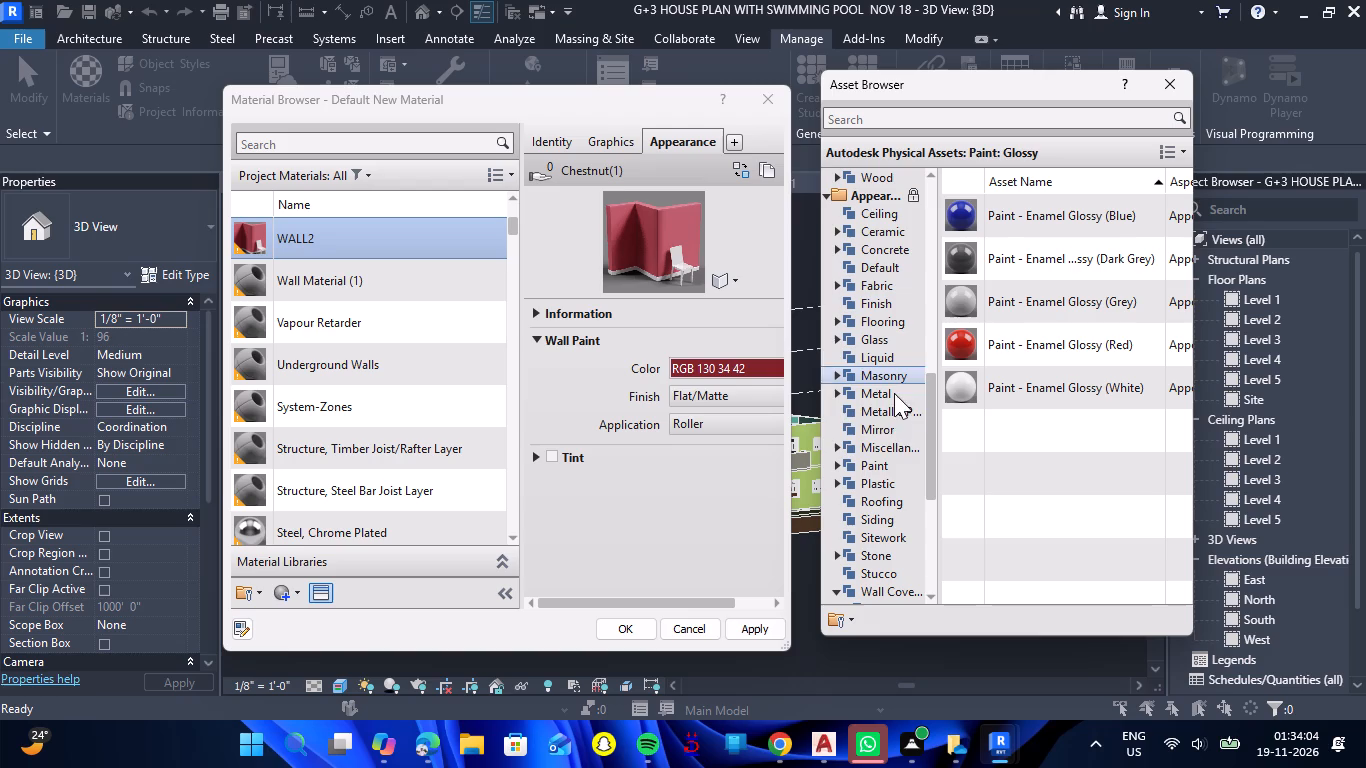
double_click(884, 465)
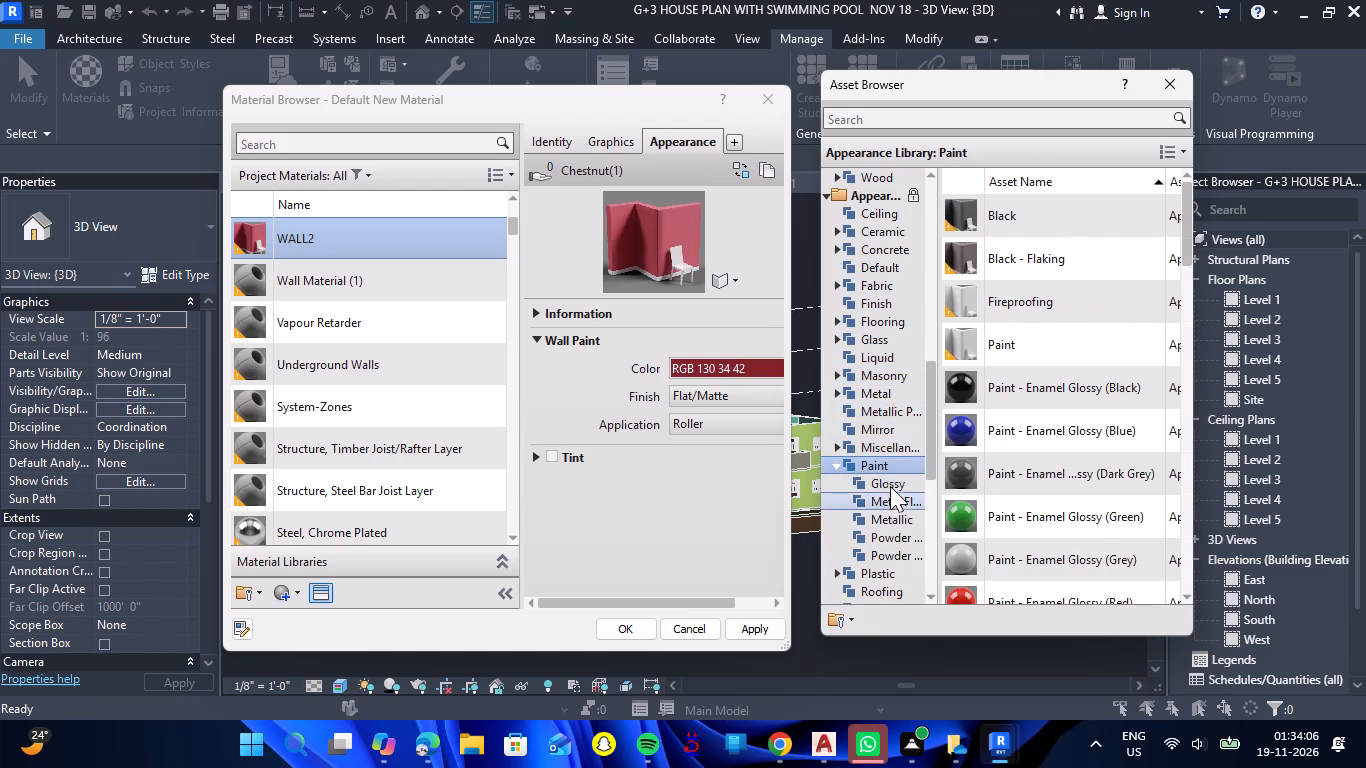
left_click(885, 481)
scroll(885, 478, "down", 2)
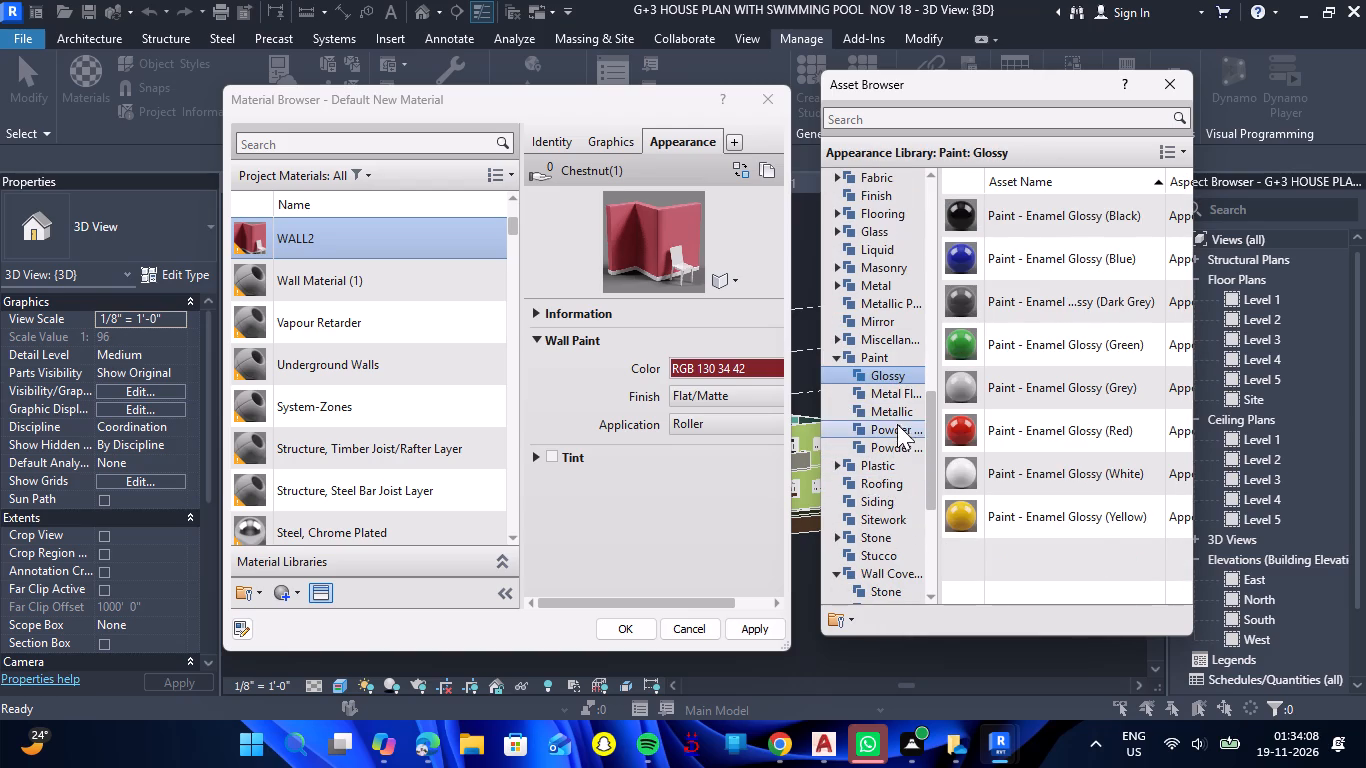
left_click(897, 396)
left_click(895, 413)
left_click(901, 416)
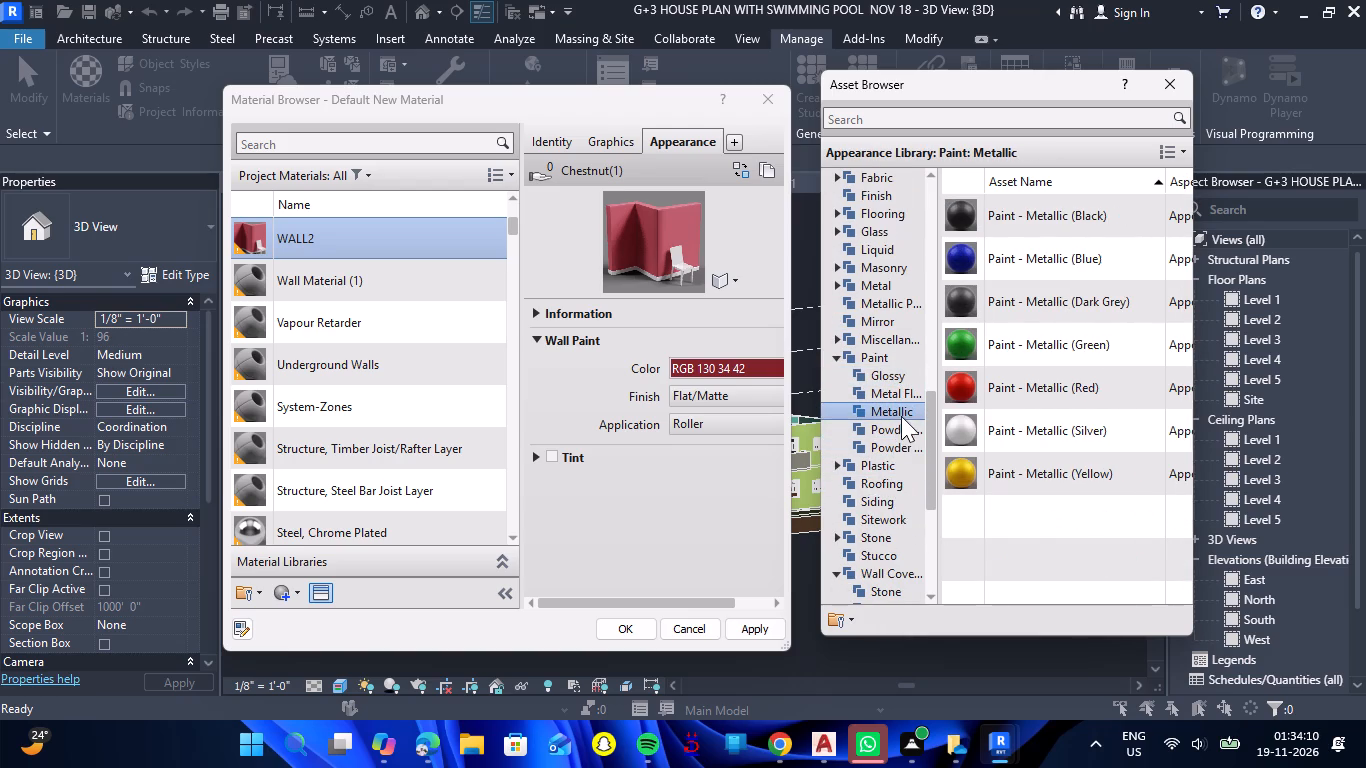
left_click(904, 424)
left_click(899, 439)
Replace WALL2's appearance with the glossy Maroon wall paint from the Appearance Library and apply the change.
scroll(901, 453, "down", 2)
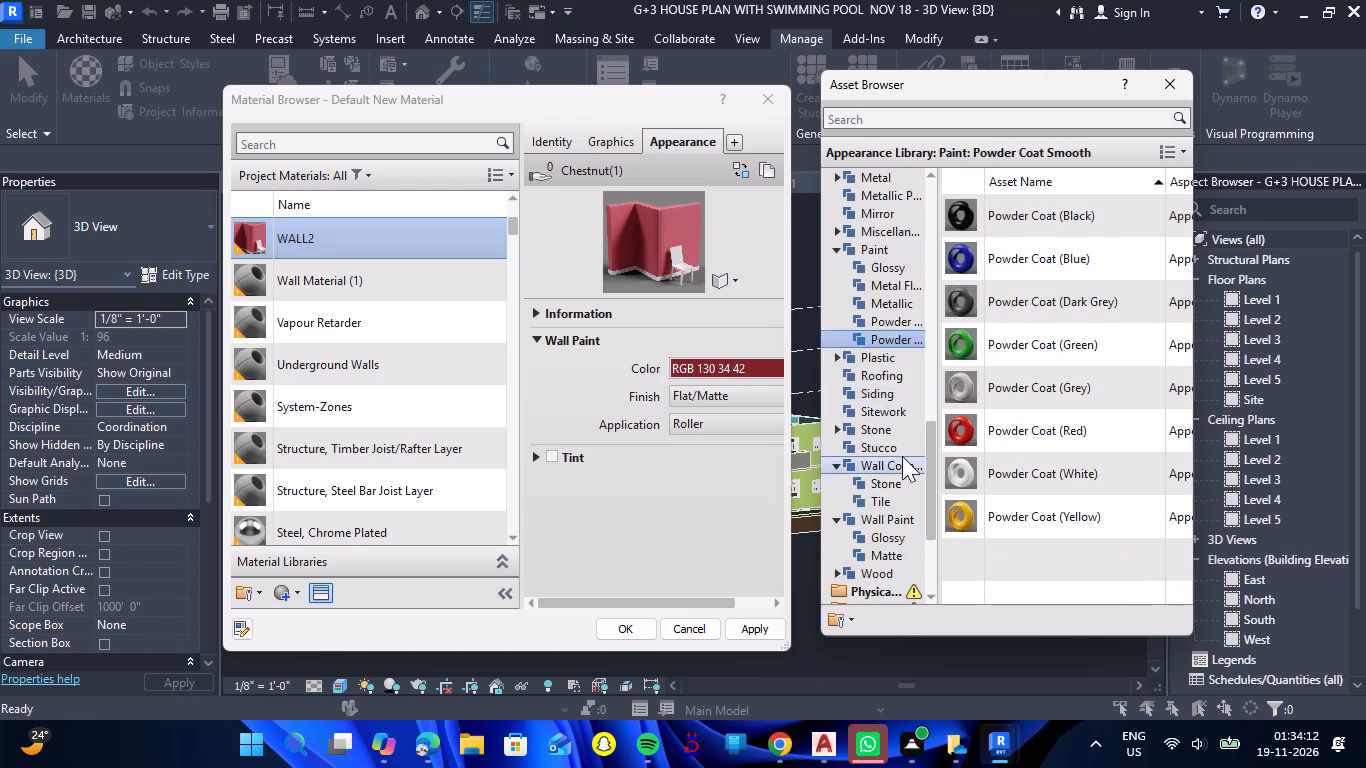
scroll(902, 456, "down", 1)
left_click(898, 474)
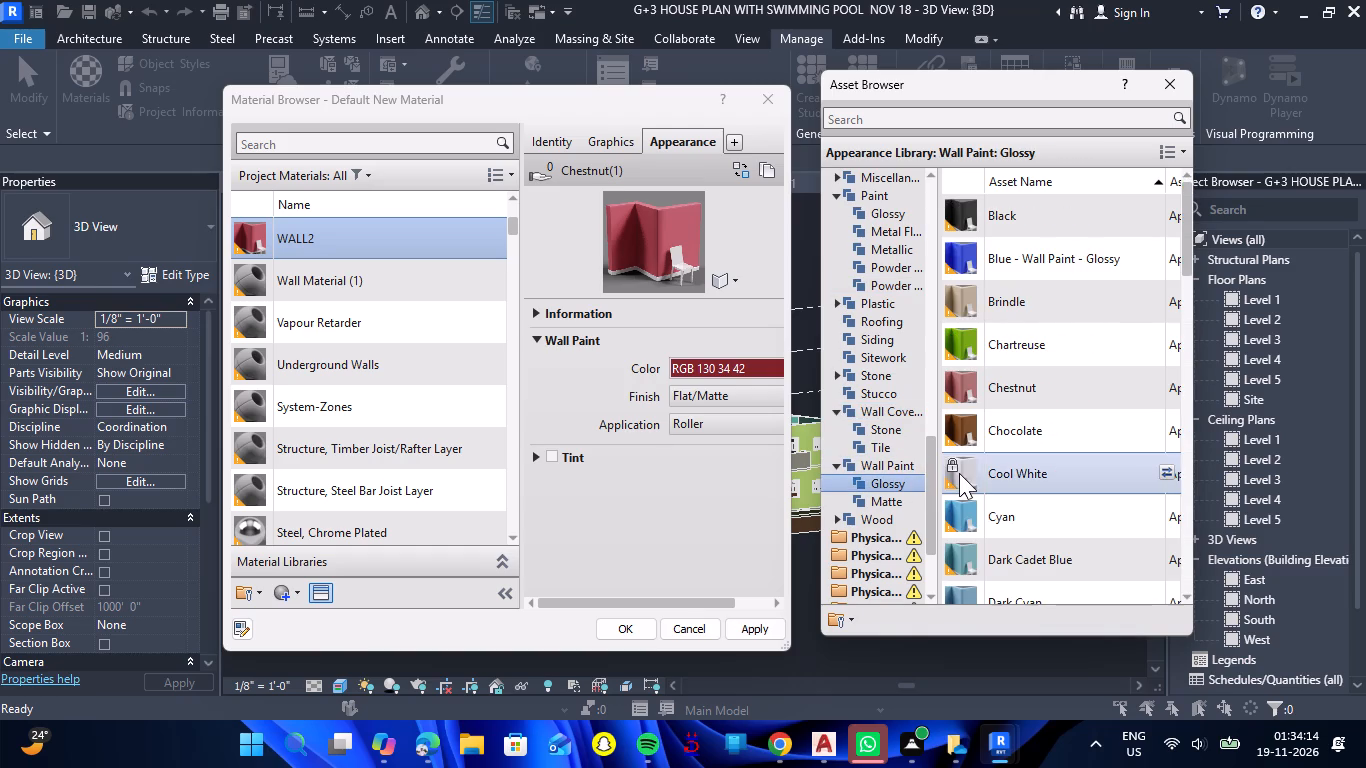
scroll(1025, 436, "down", 8)
scroll(1041, 432, "up", 1)
double_click(1065, 354)
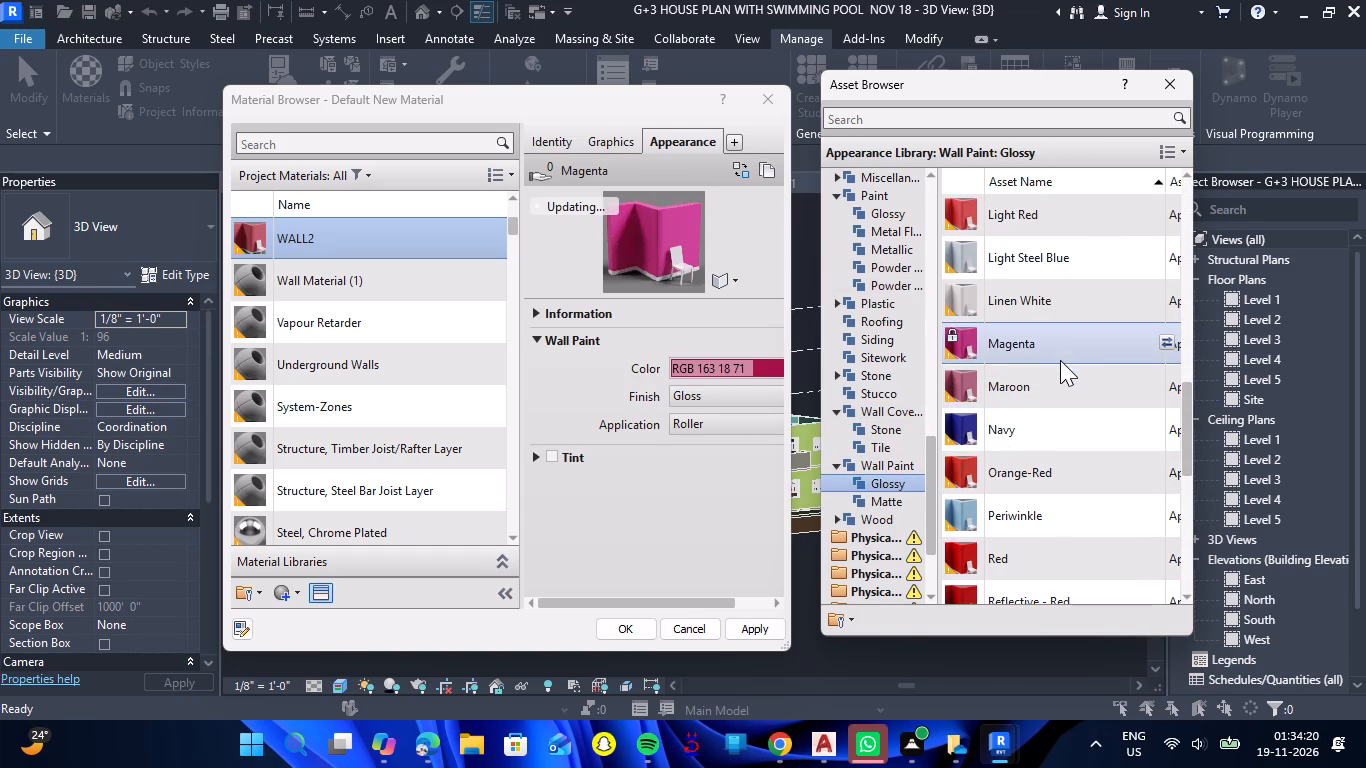
double_click(1059, 376)
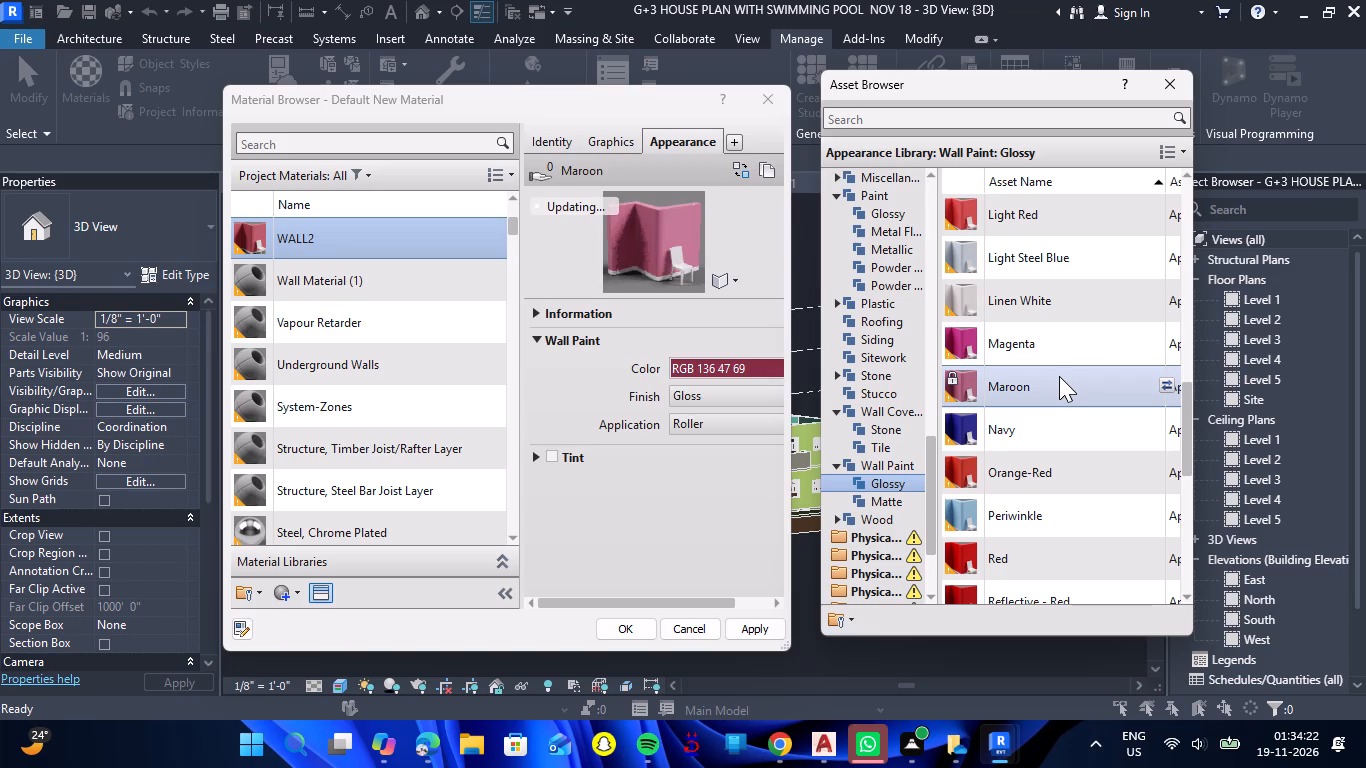
scroll(1058, 378, "down", 3)
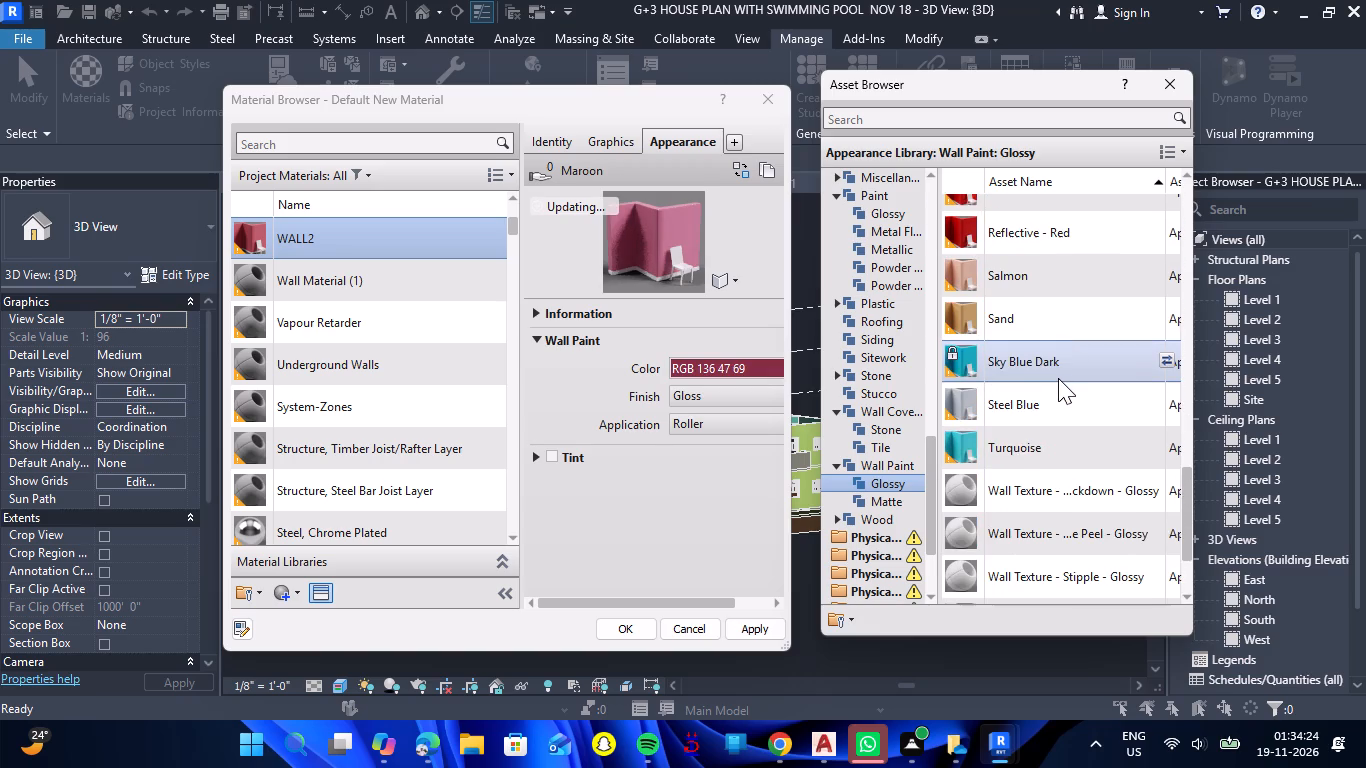
left_click(758, 629)
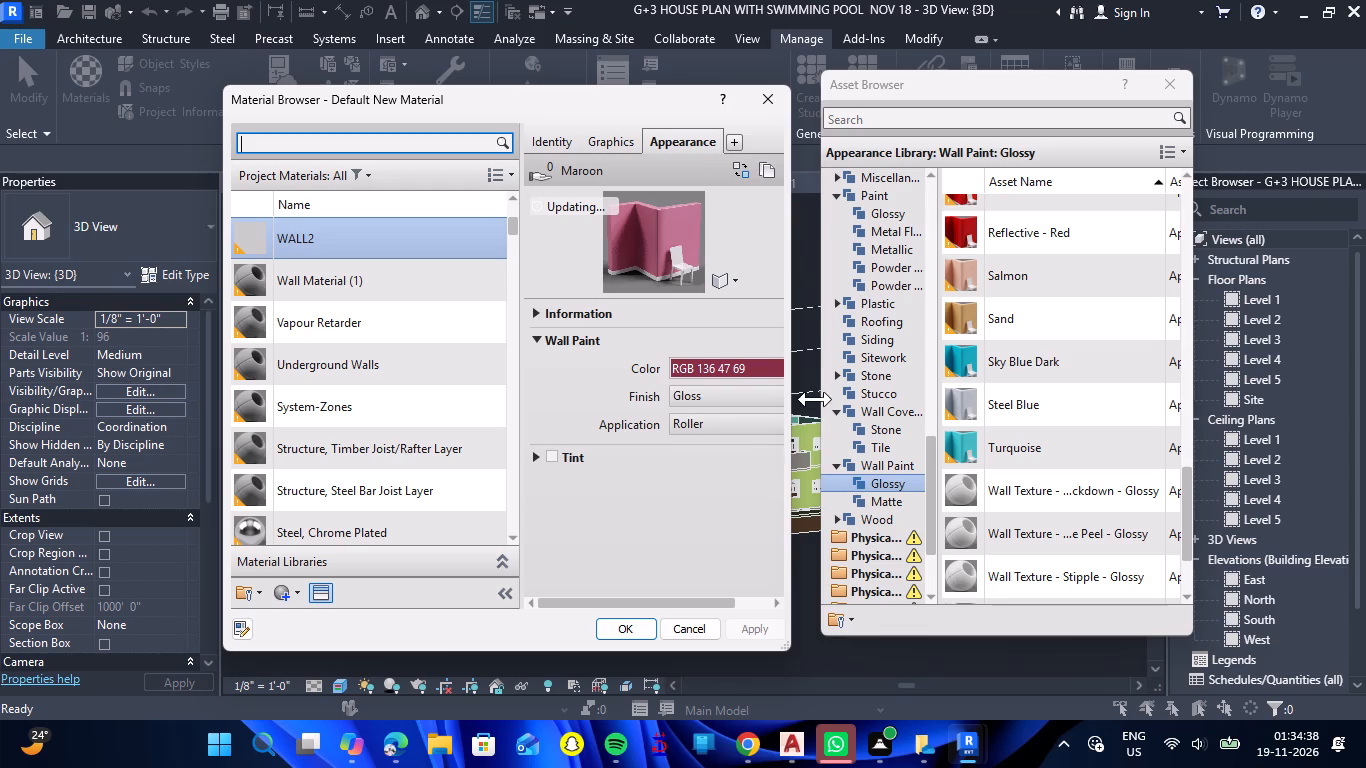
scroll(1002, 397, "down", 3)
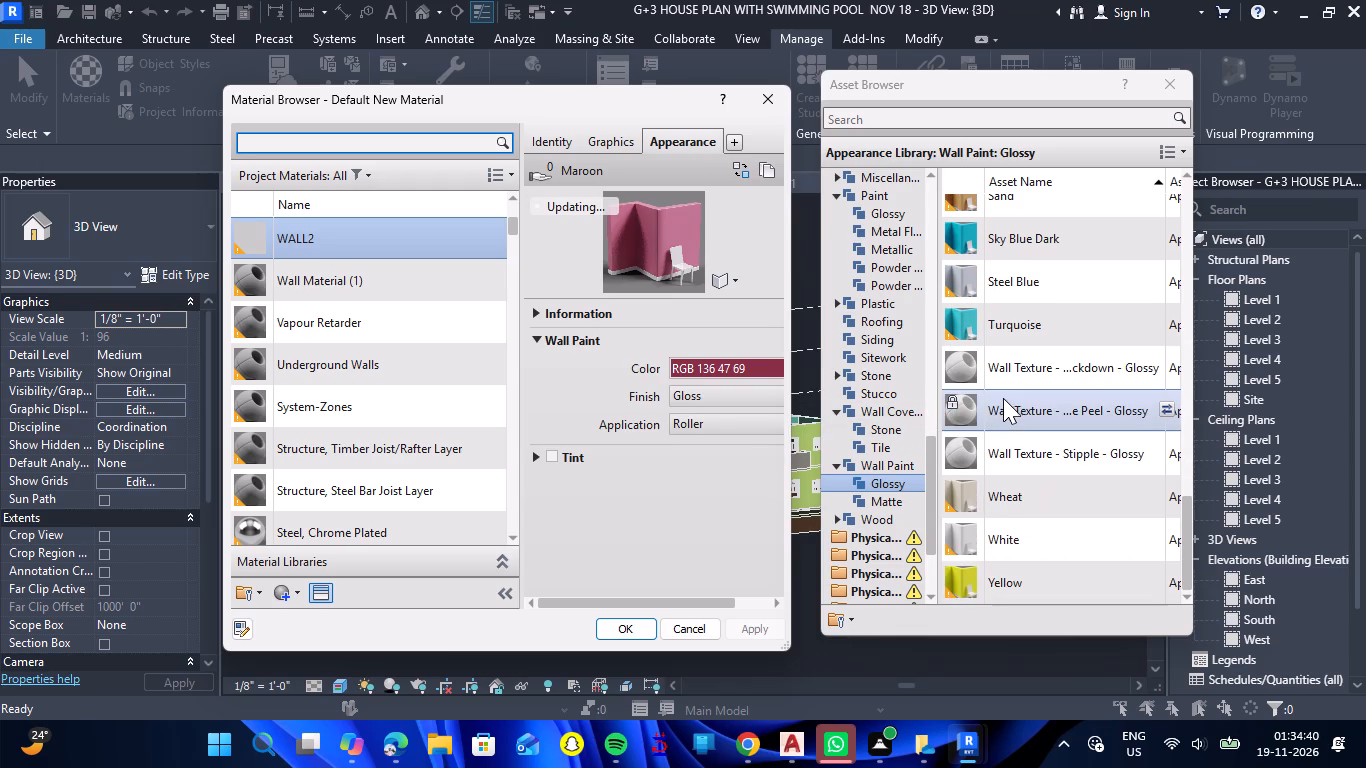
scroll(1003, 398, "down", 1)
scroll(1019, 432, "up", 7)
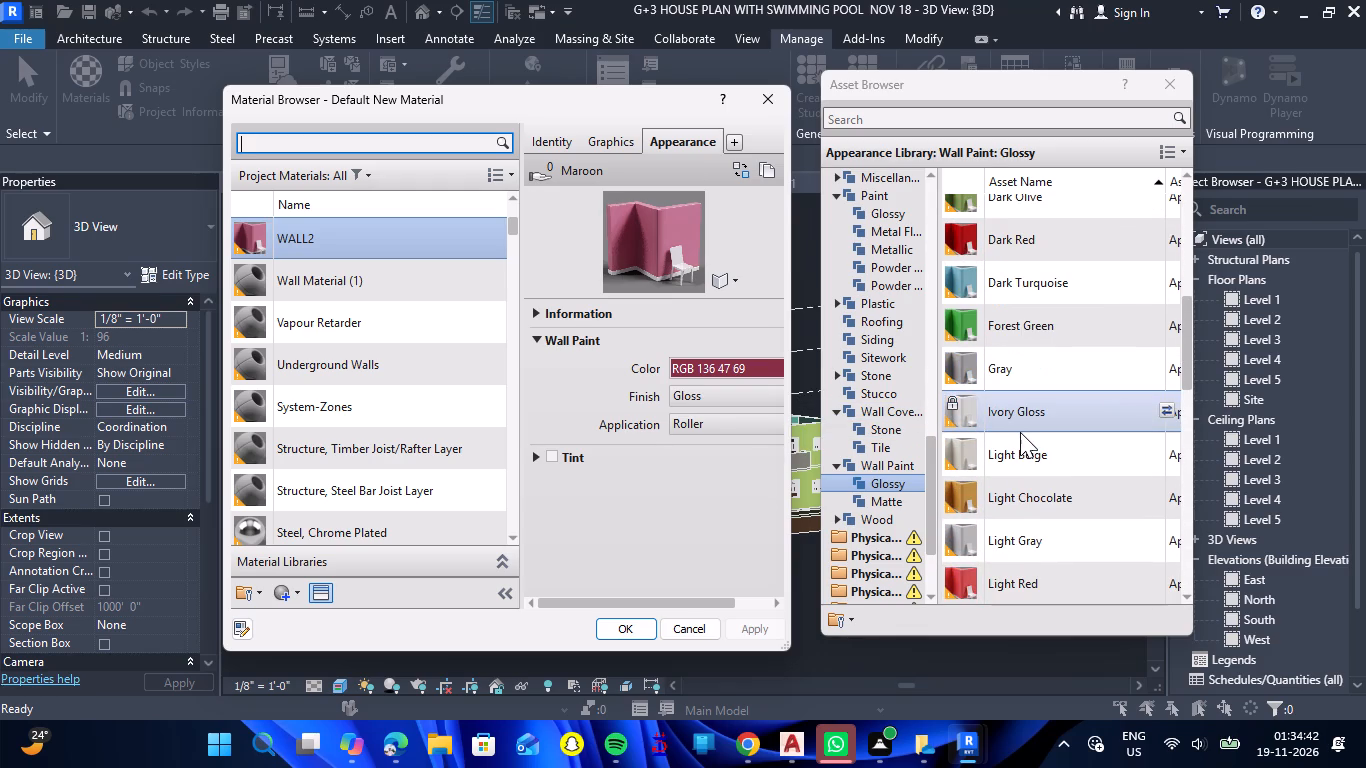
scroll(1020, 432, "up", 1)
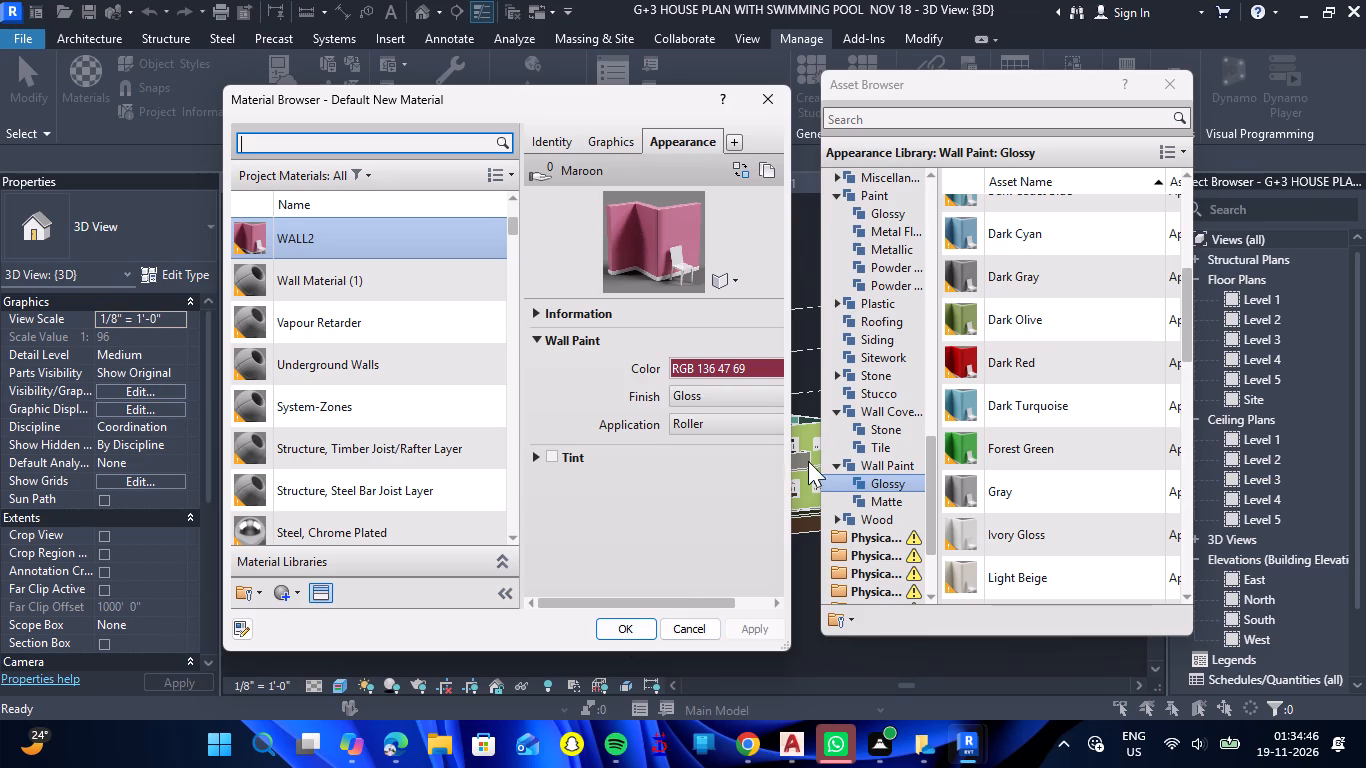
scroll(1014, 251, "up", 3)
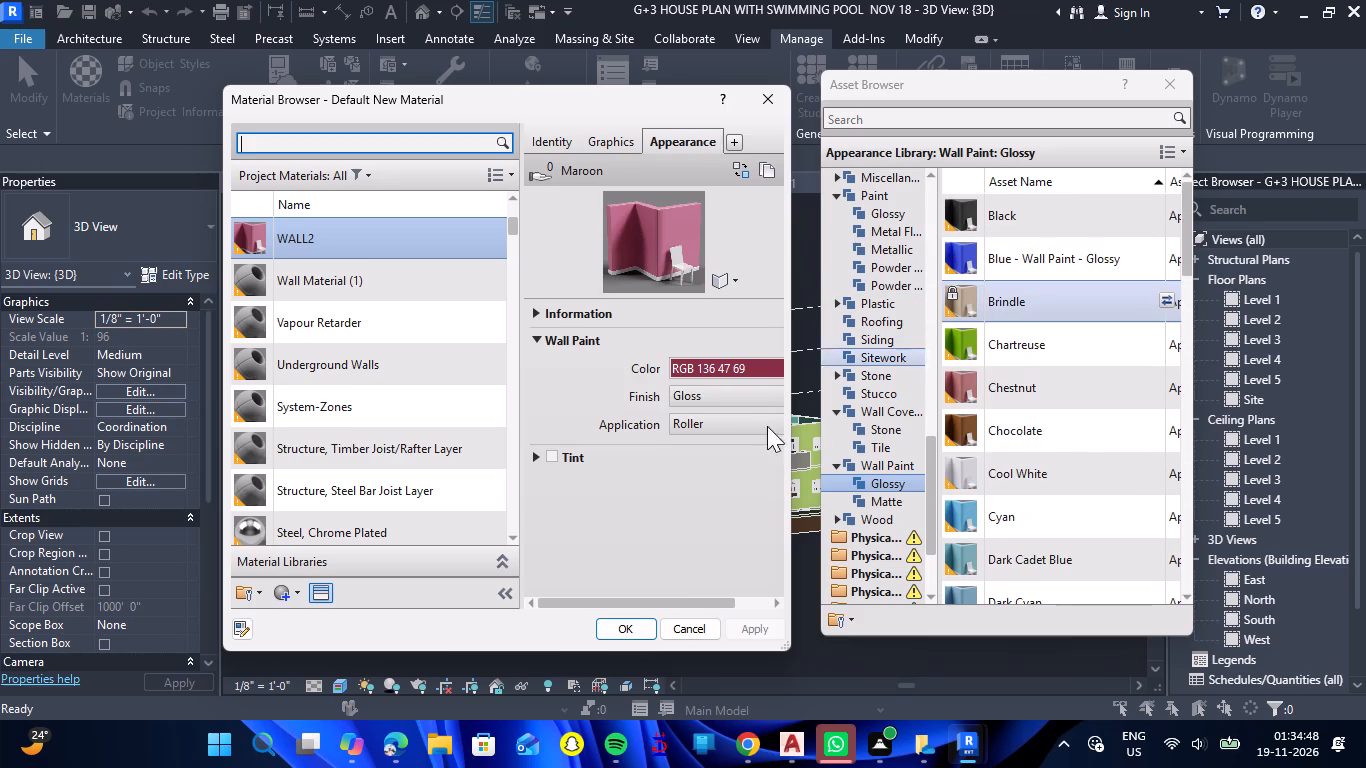
Create a new project material and name it WALL 3.
left_click(296, 595)
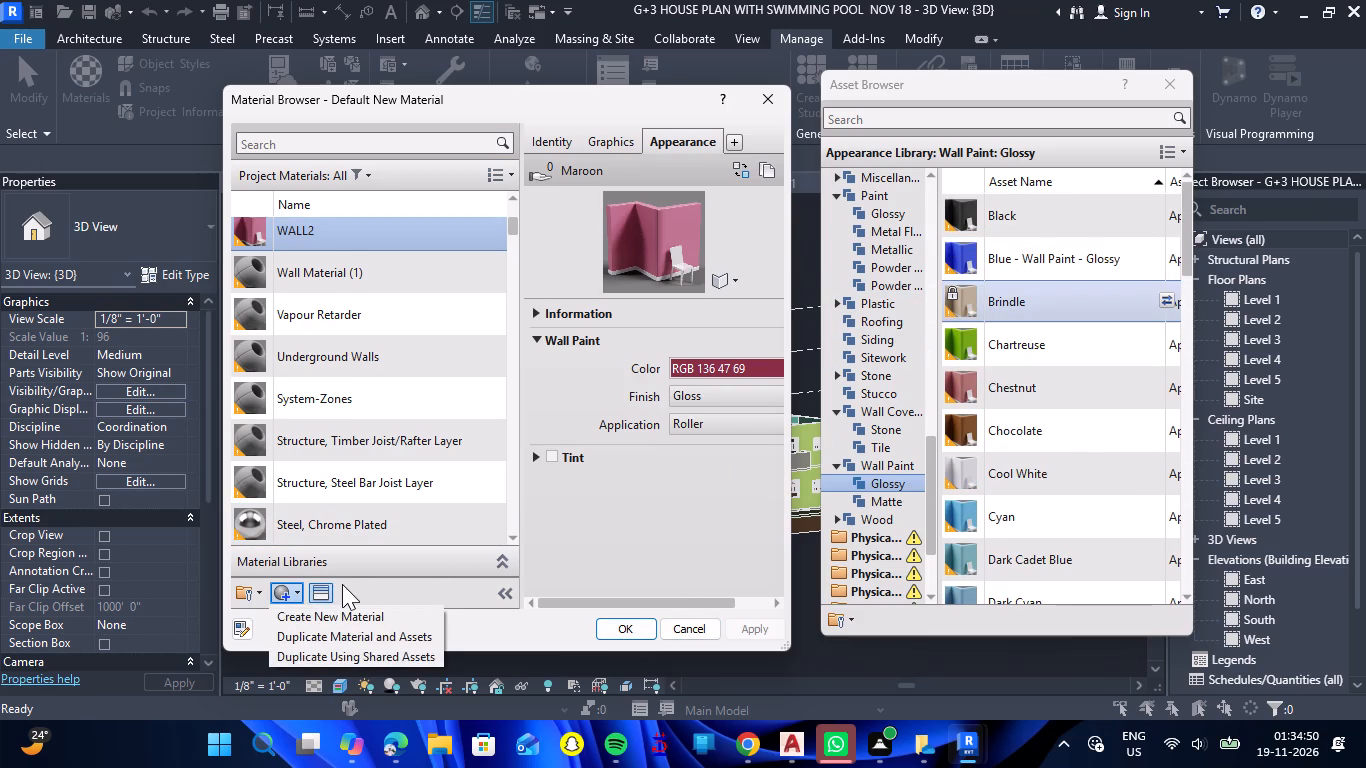
left_click(378, 613)
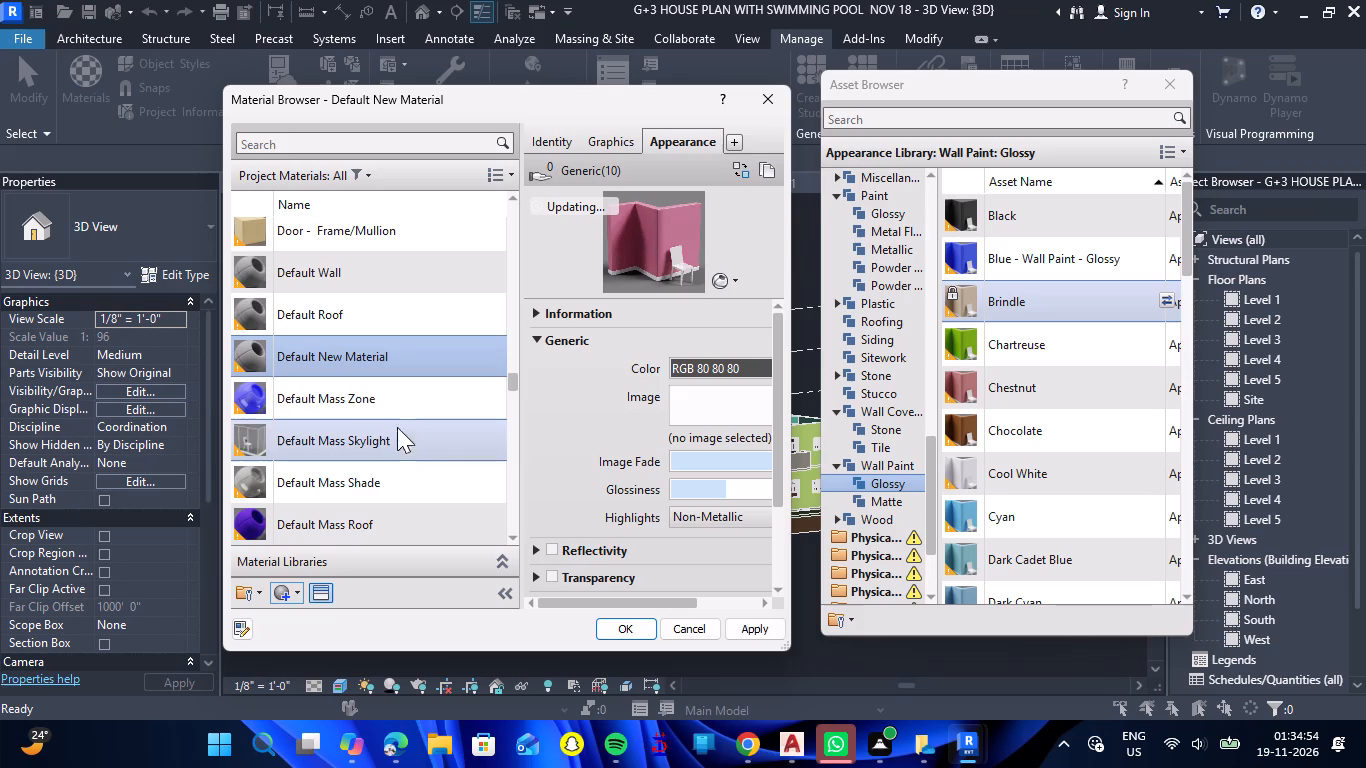
right_click(431, 347)
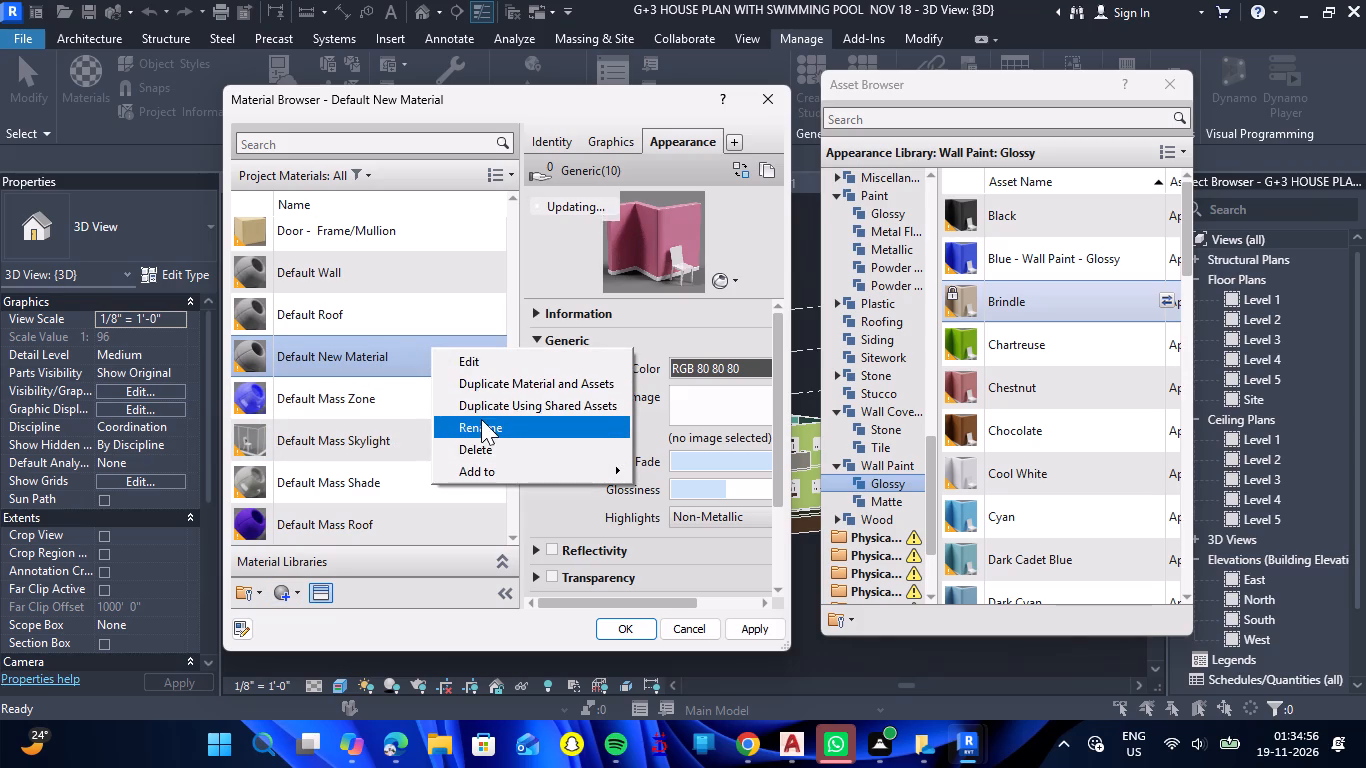
left_click(481, 424)
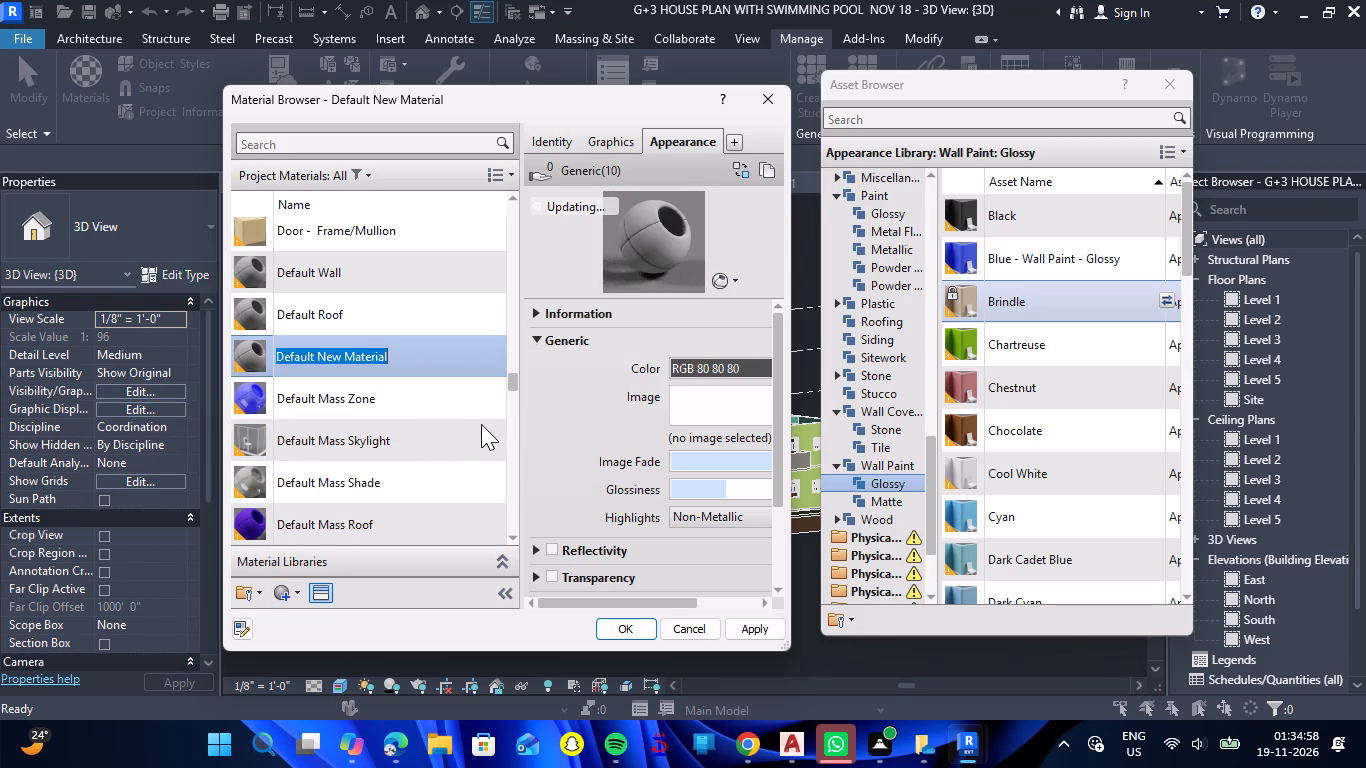
key("BackSpace")
type("WALL 3")
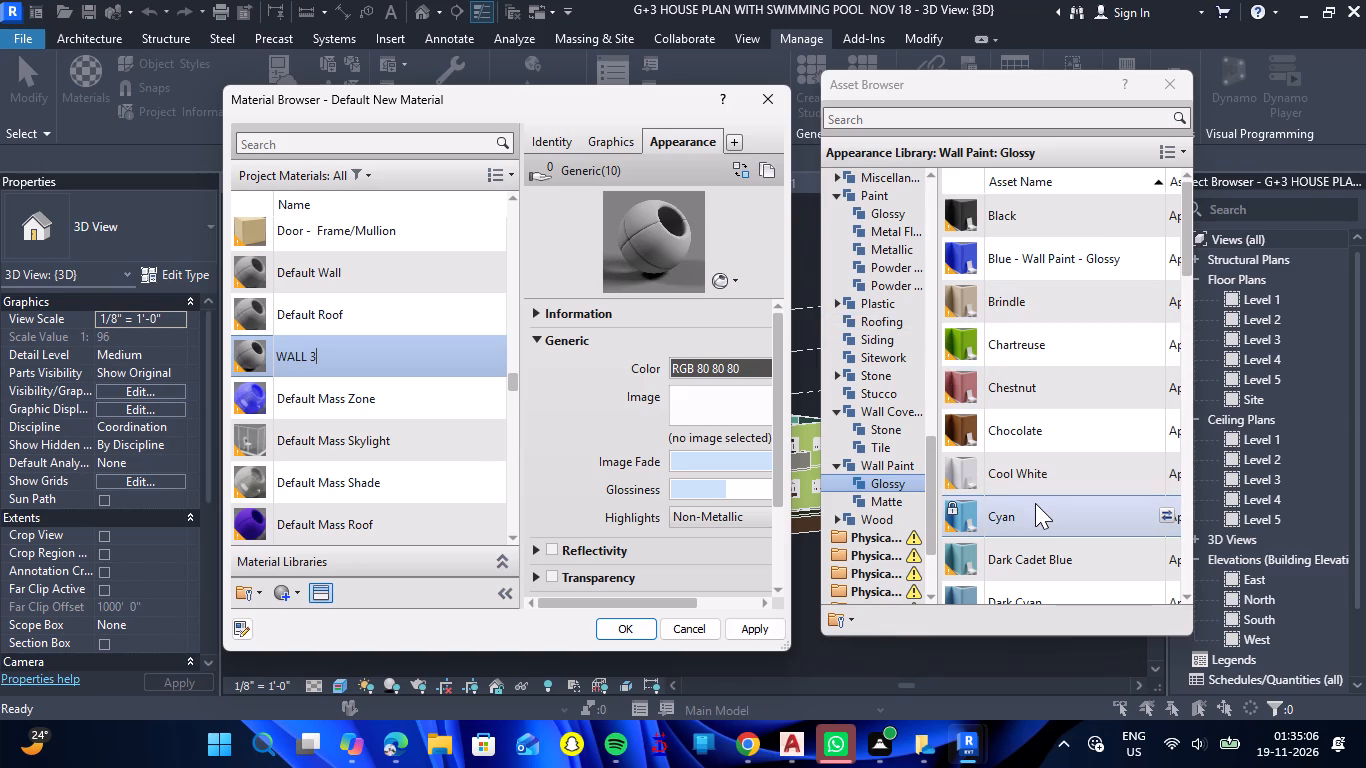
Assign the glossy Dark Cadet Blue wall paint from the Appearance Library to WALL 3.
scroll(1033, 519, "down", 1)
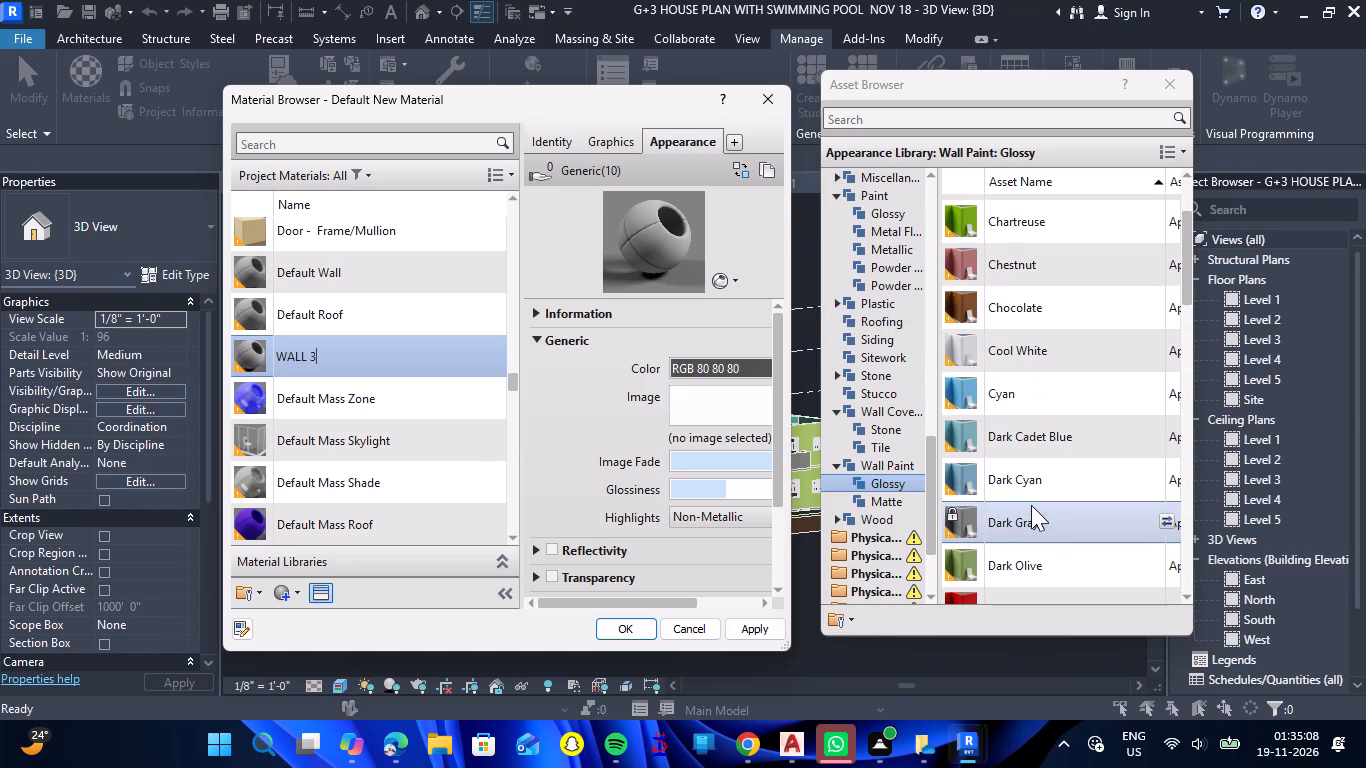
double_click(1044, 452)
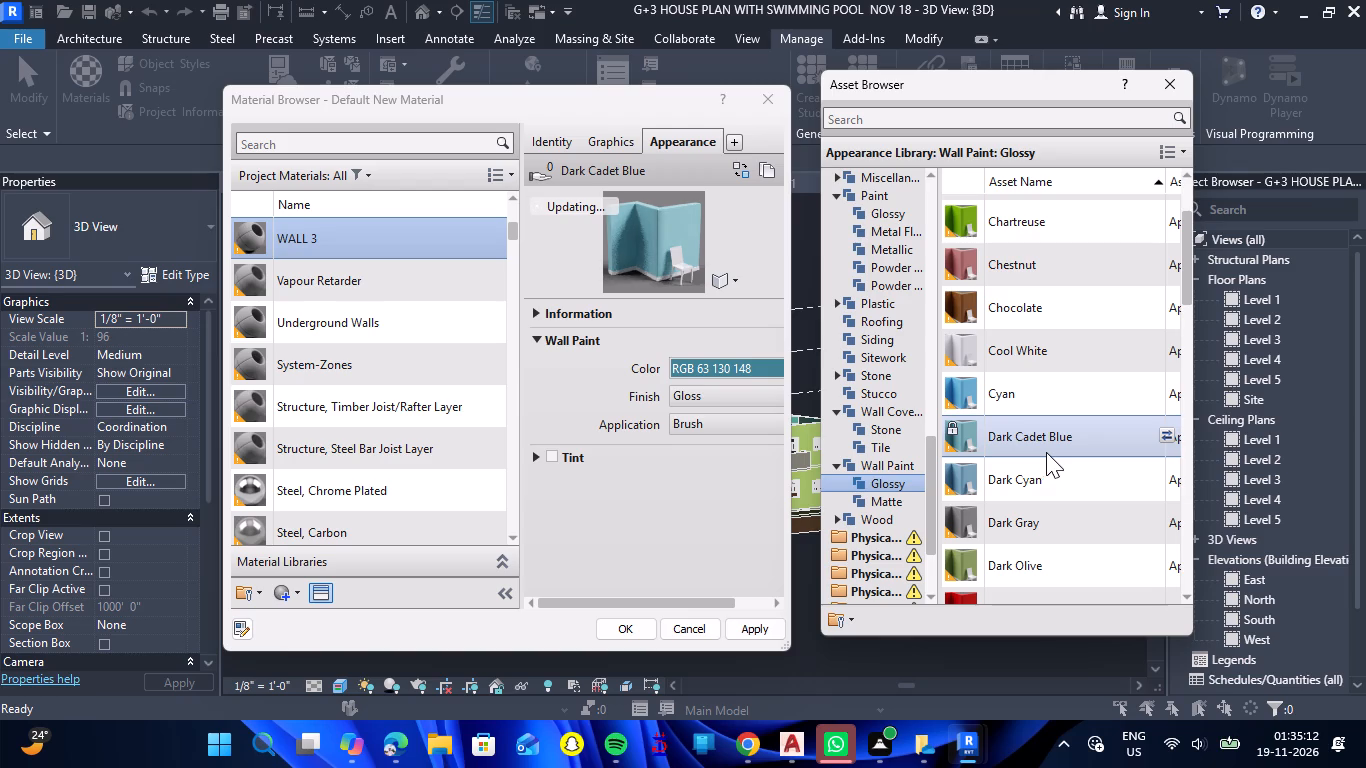
Look through the Appearance Library's glossy wall paints for an alternative colour for WALL 3.
scroll(1045, 486, "down", 2)
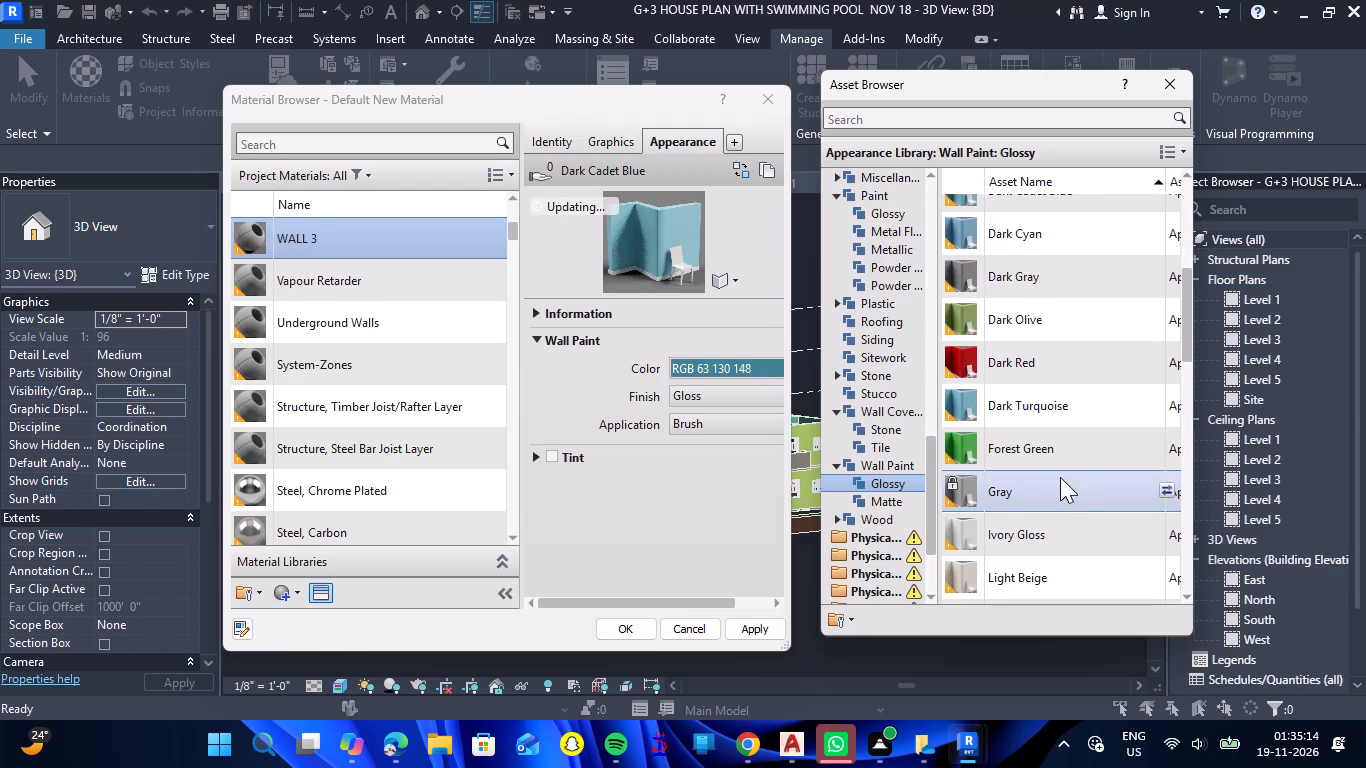
scroll(1060, 497, "down", 1)
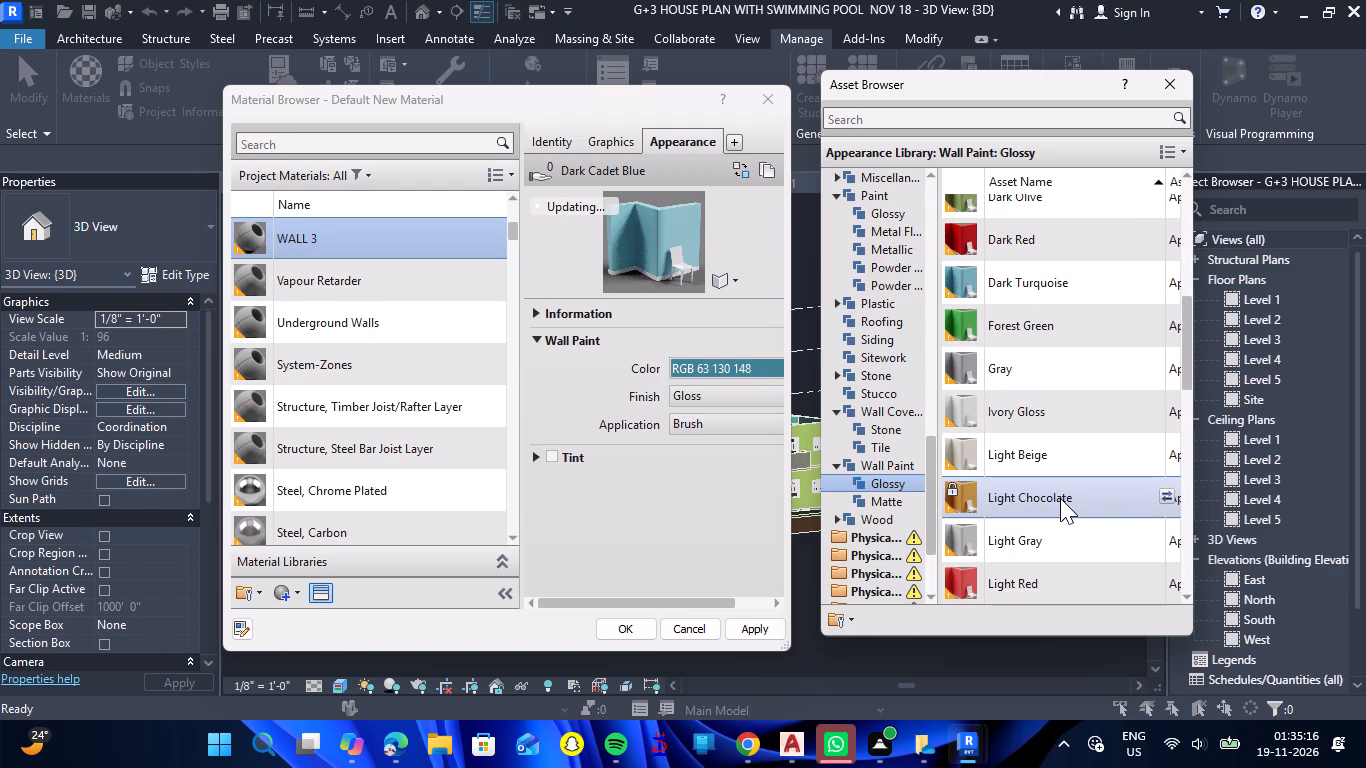
scroll(1060, 498, "down", 2)
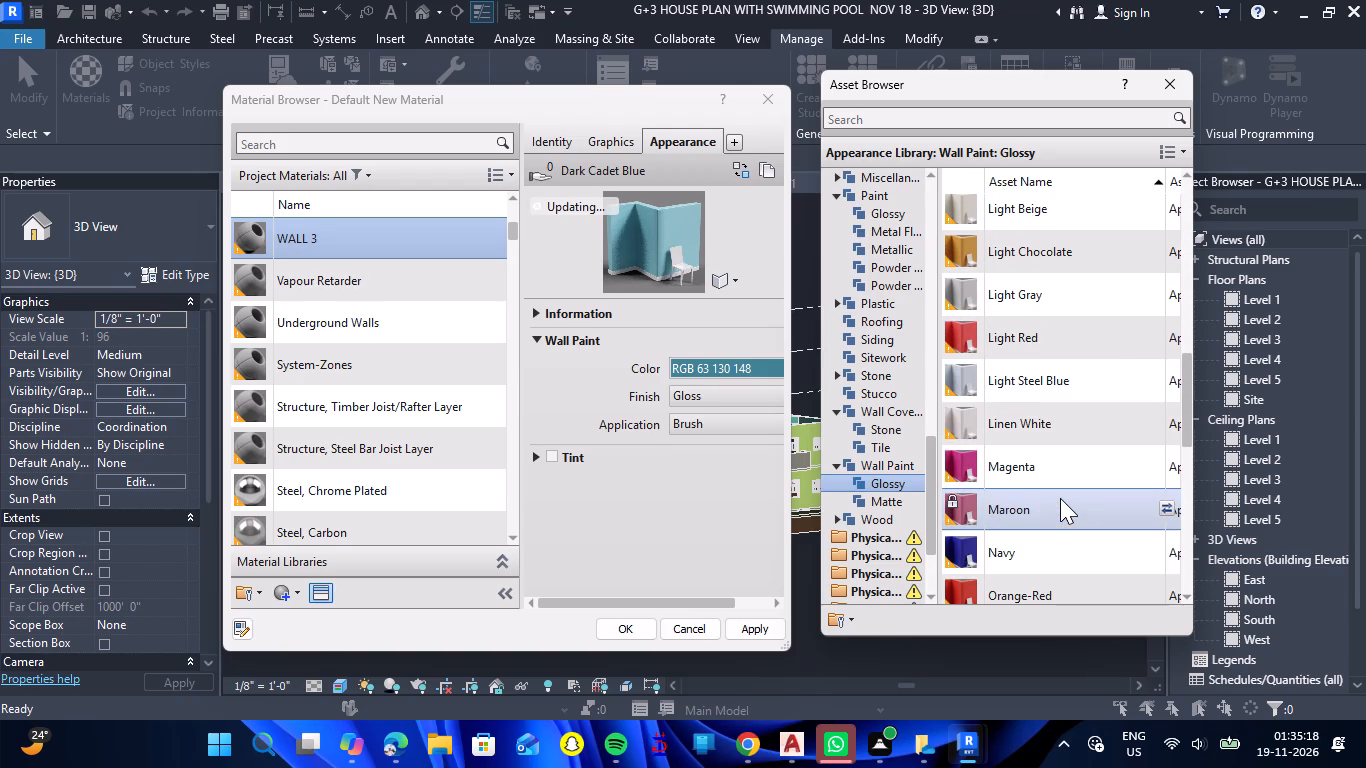
scroll(1061, 497, "down", 2)
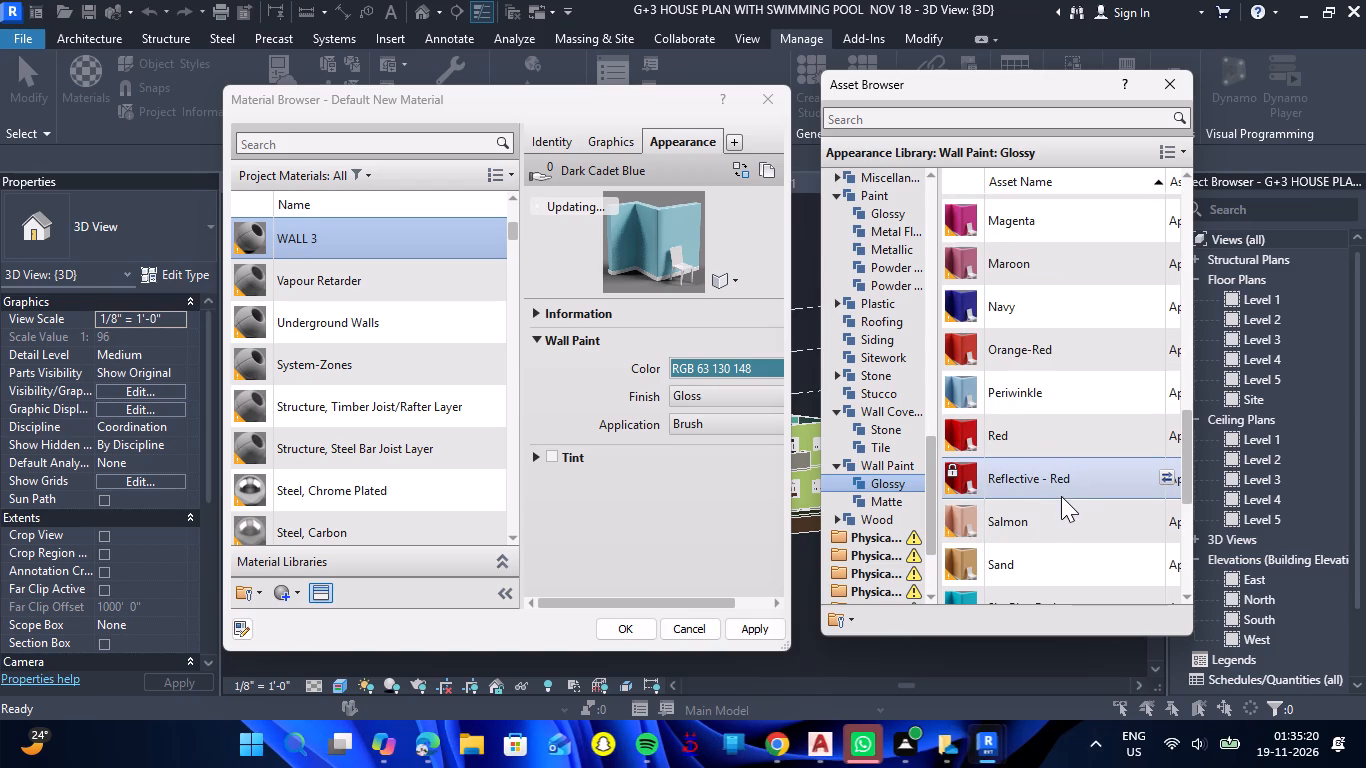
scroll(1062, 493, "down", 3)
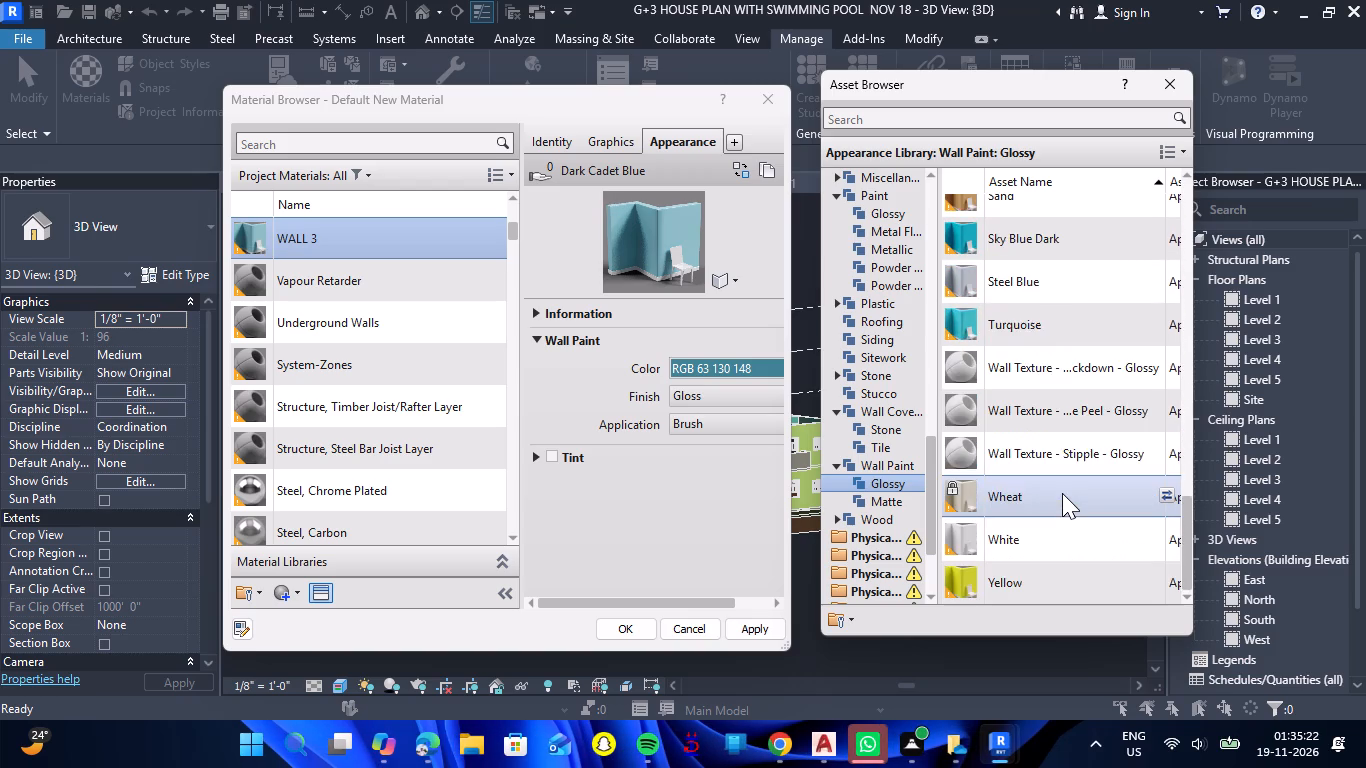
scroll(1062, 493, "down", 1)
scroll(1062, 493, "up", 11)
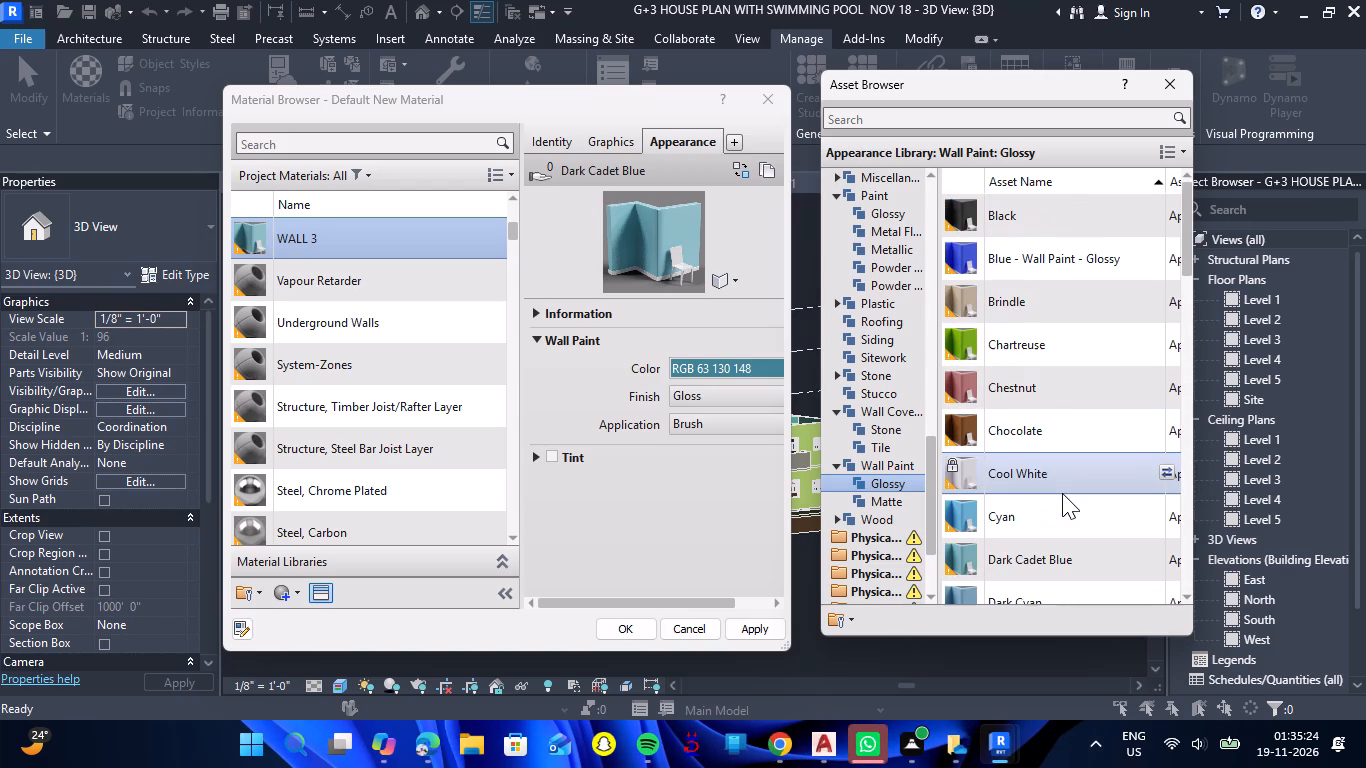
scroll(1062, 493, "up", 6)
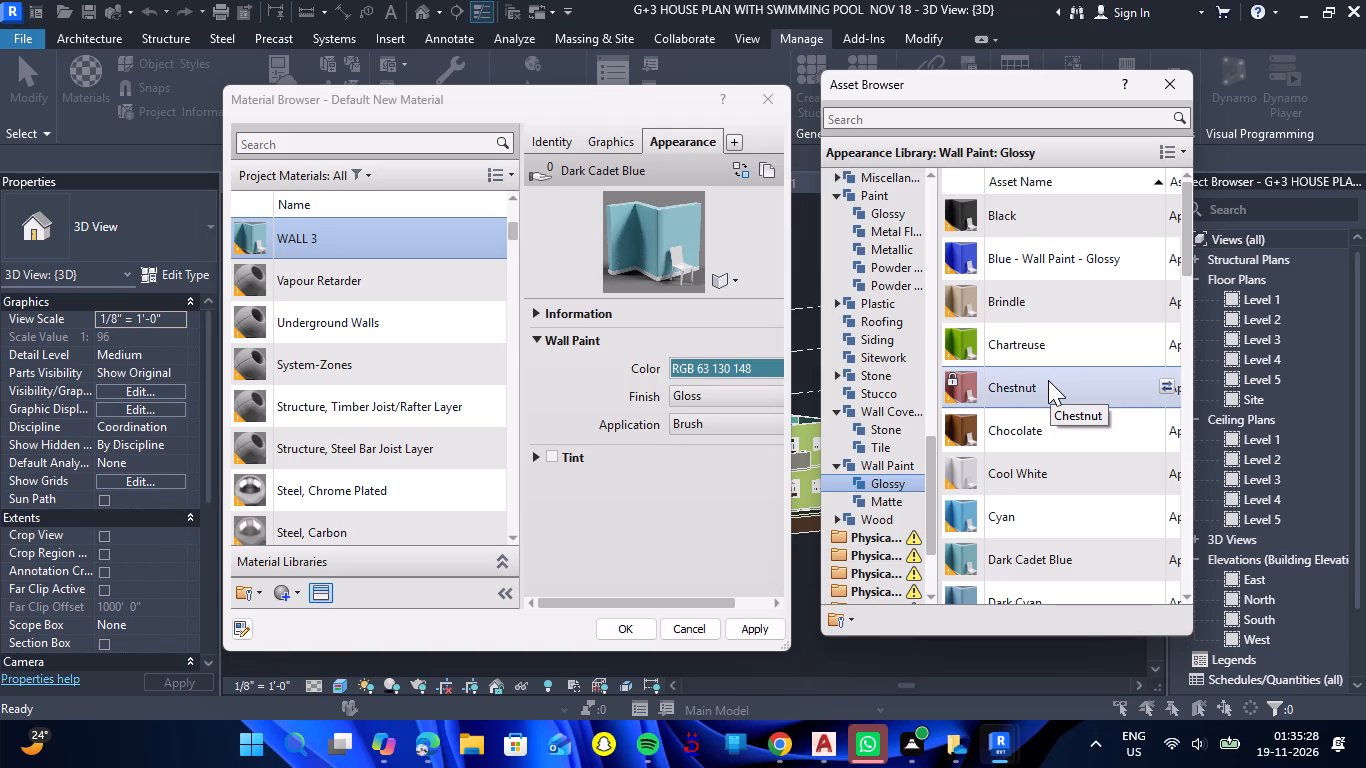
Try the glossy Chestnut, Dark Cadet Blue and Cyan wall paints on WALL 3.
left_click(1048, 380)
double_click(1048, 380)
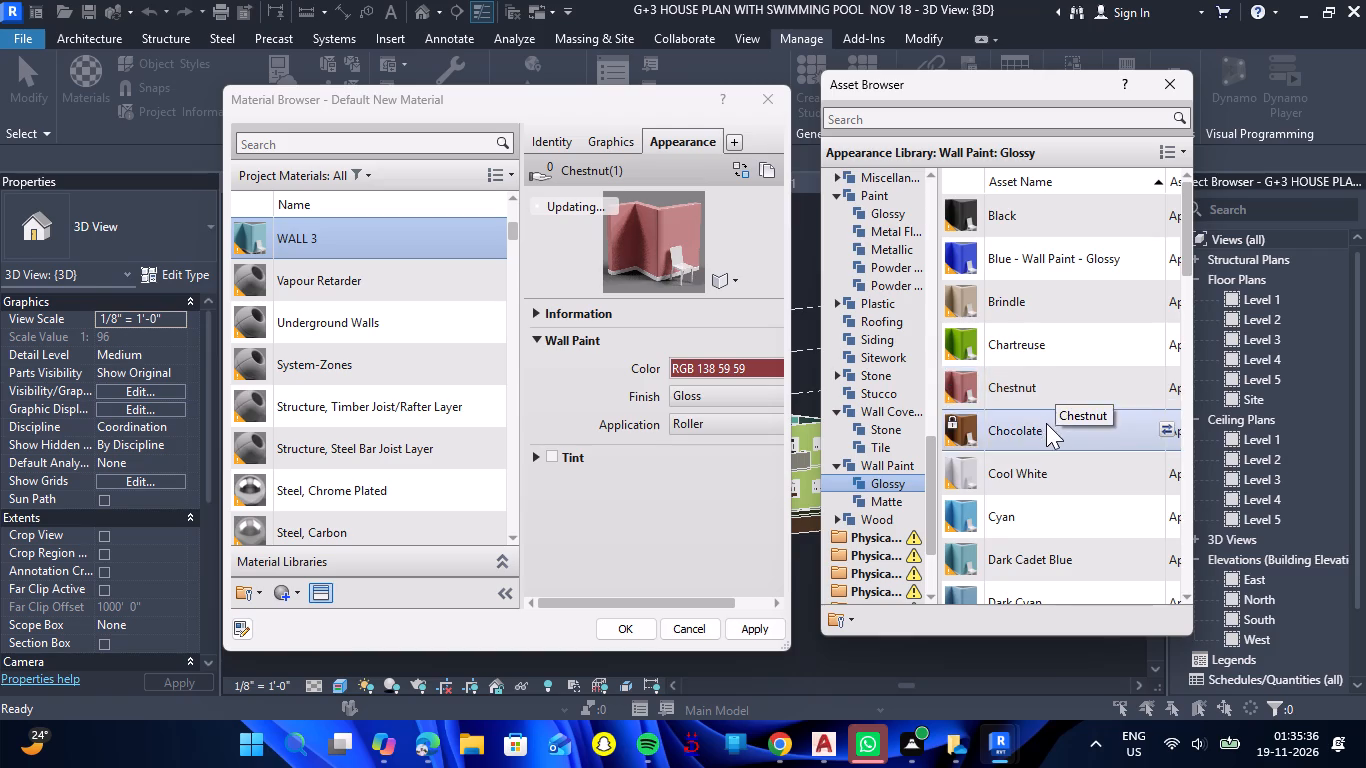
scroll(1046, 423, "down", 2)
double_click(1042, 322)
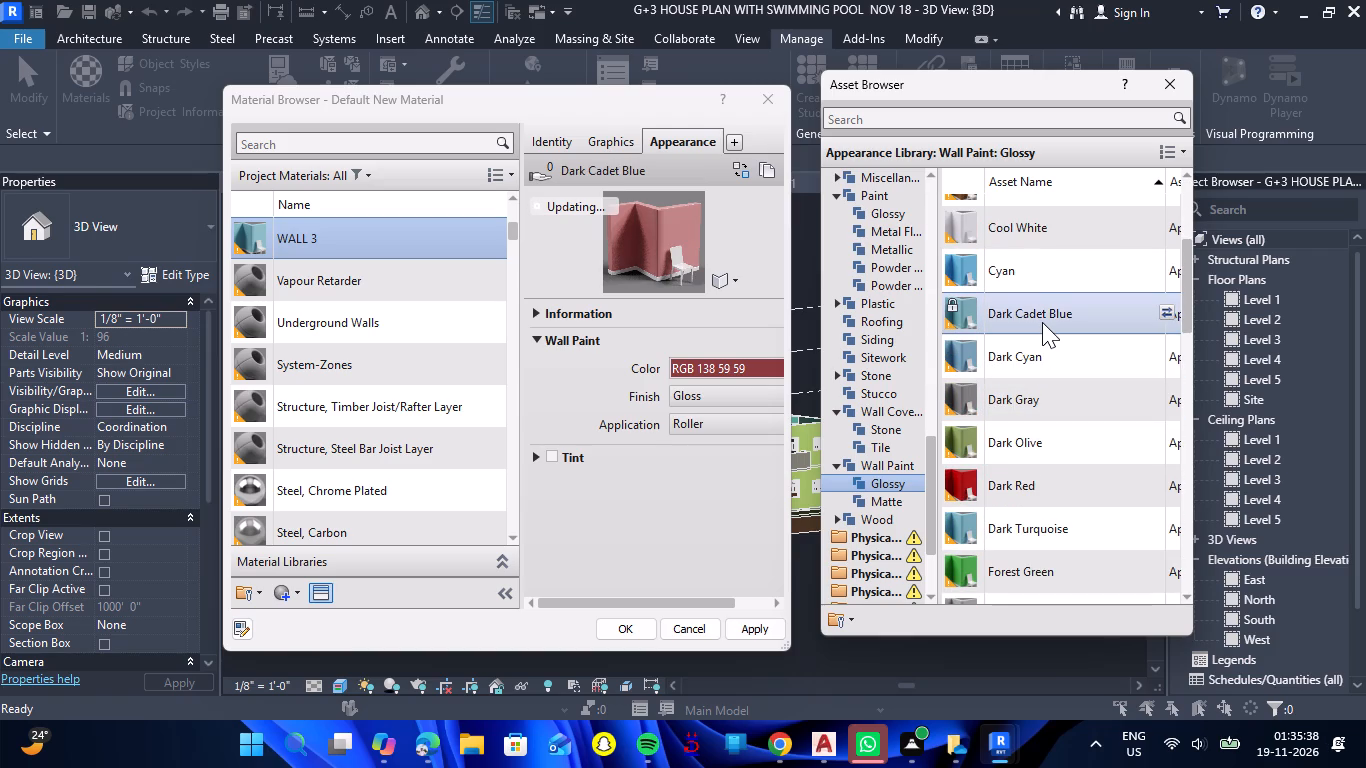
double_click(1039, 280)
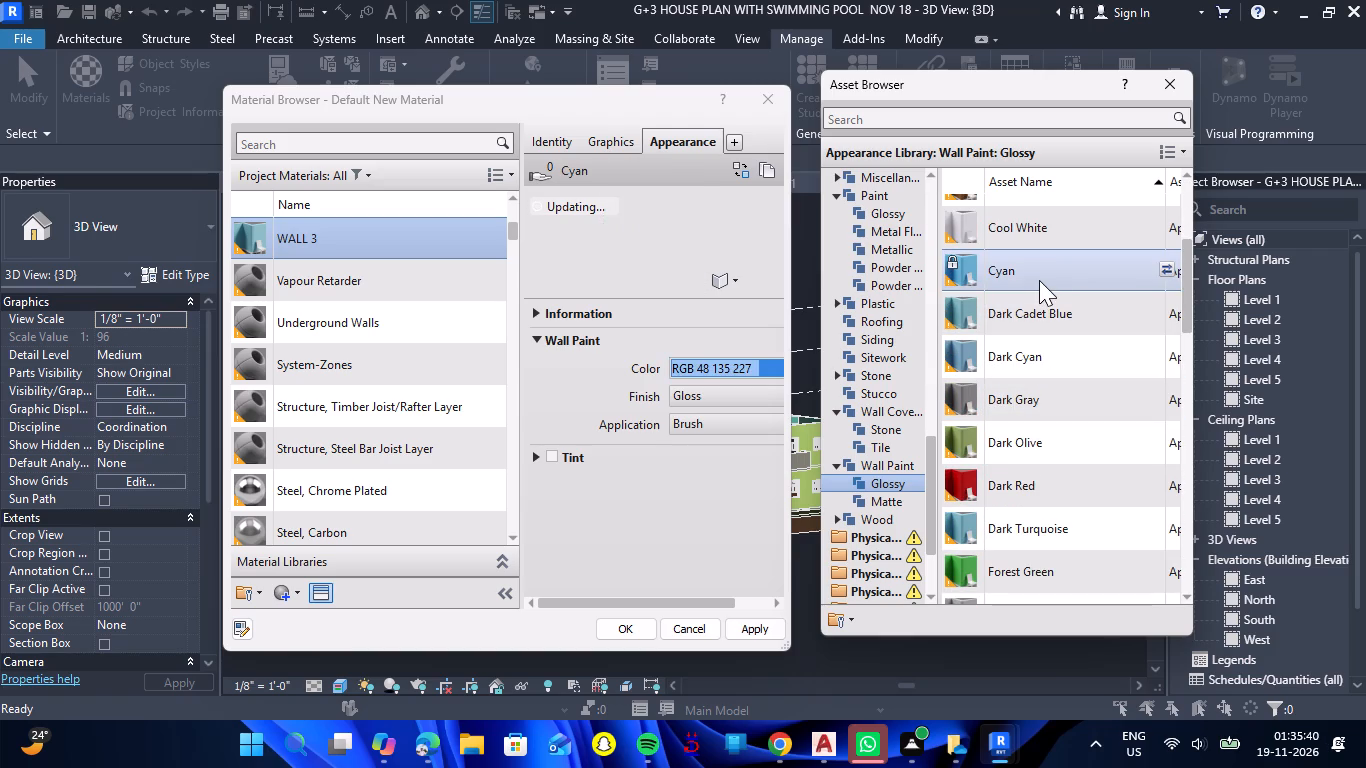
Set WALL 3's appearance to the glossy Dark Cadet Blue wall paint and accept the material changes.
double_click(1042, 302)
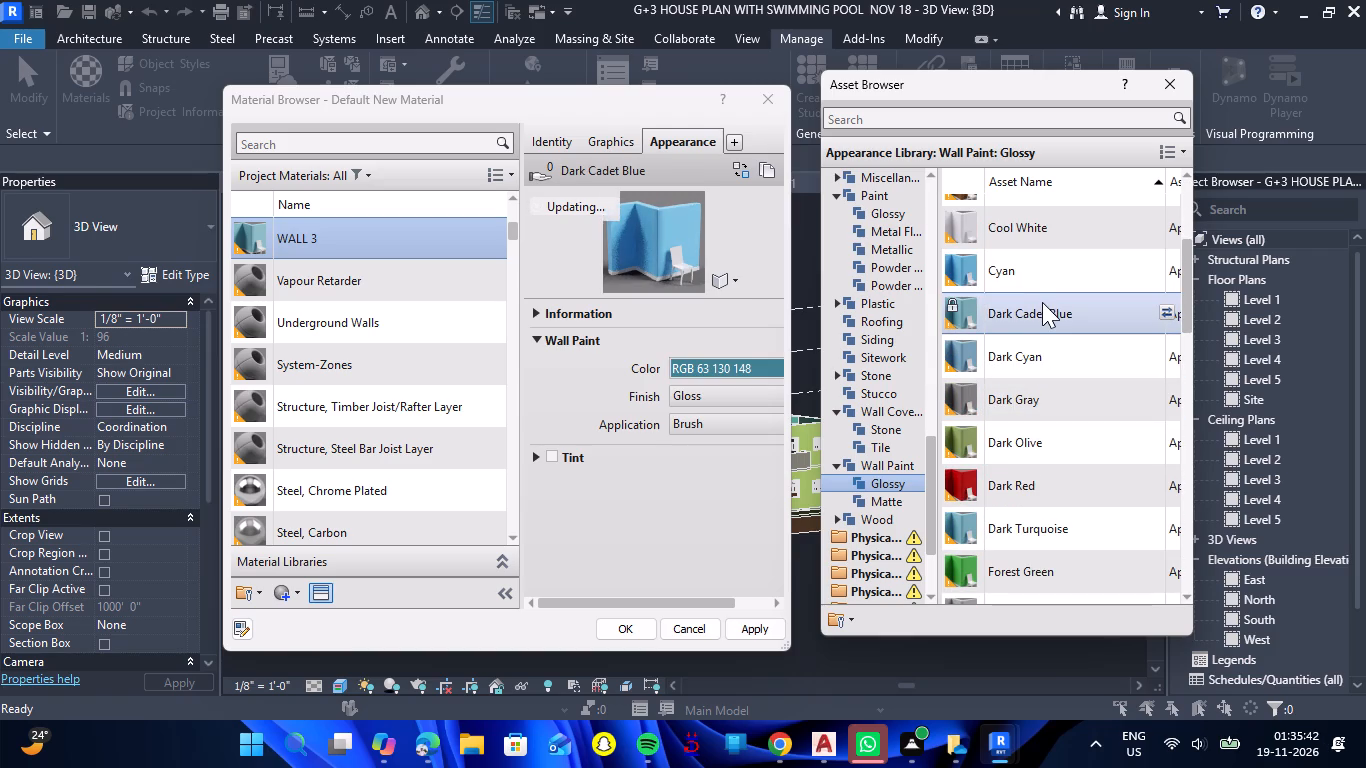
left_click(641, 627)
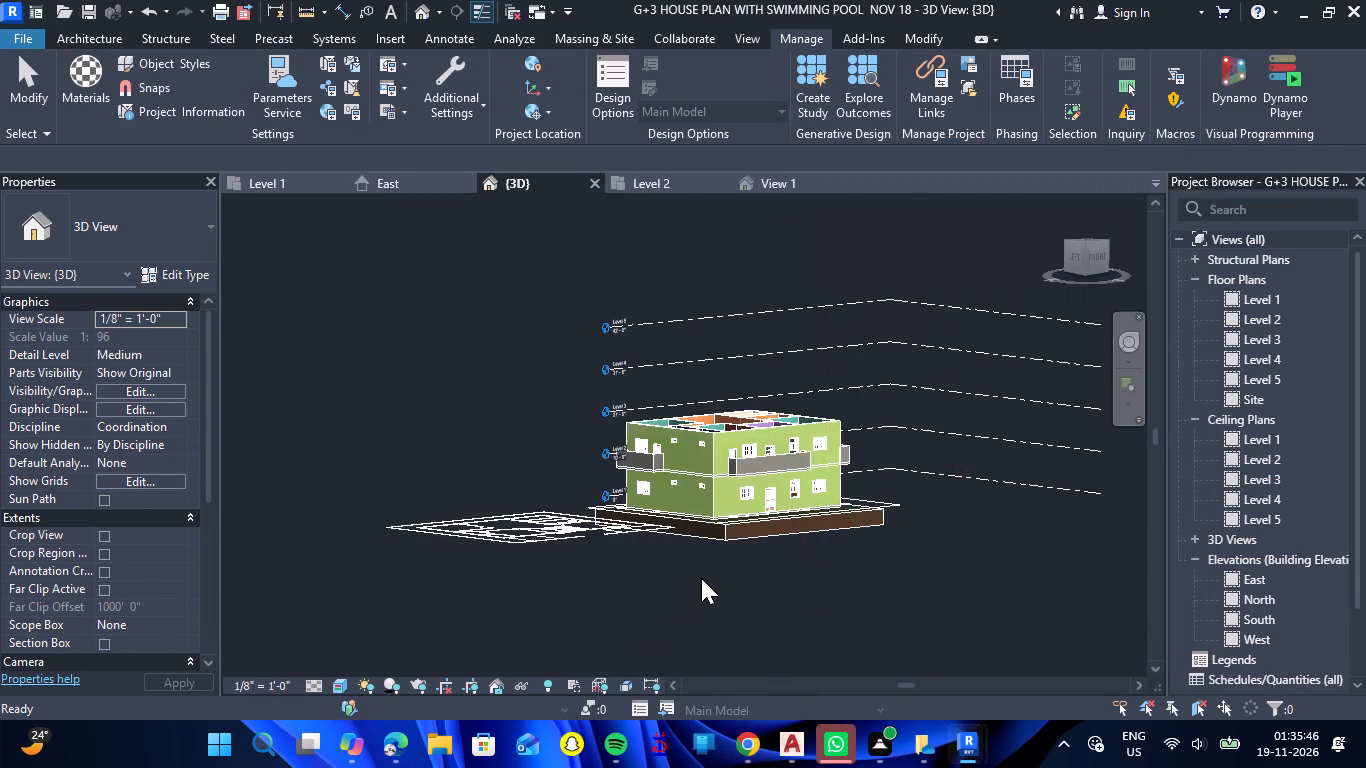
Dismiss the save reminder without saving the project and return to the 3D view.
scroll(701, 578, "up", 6)
scroll(729, 565, "down", 3)
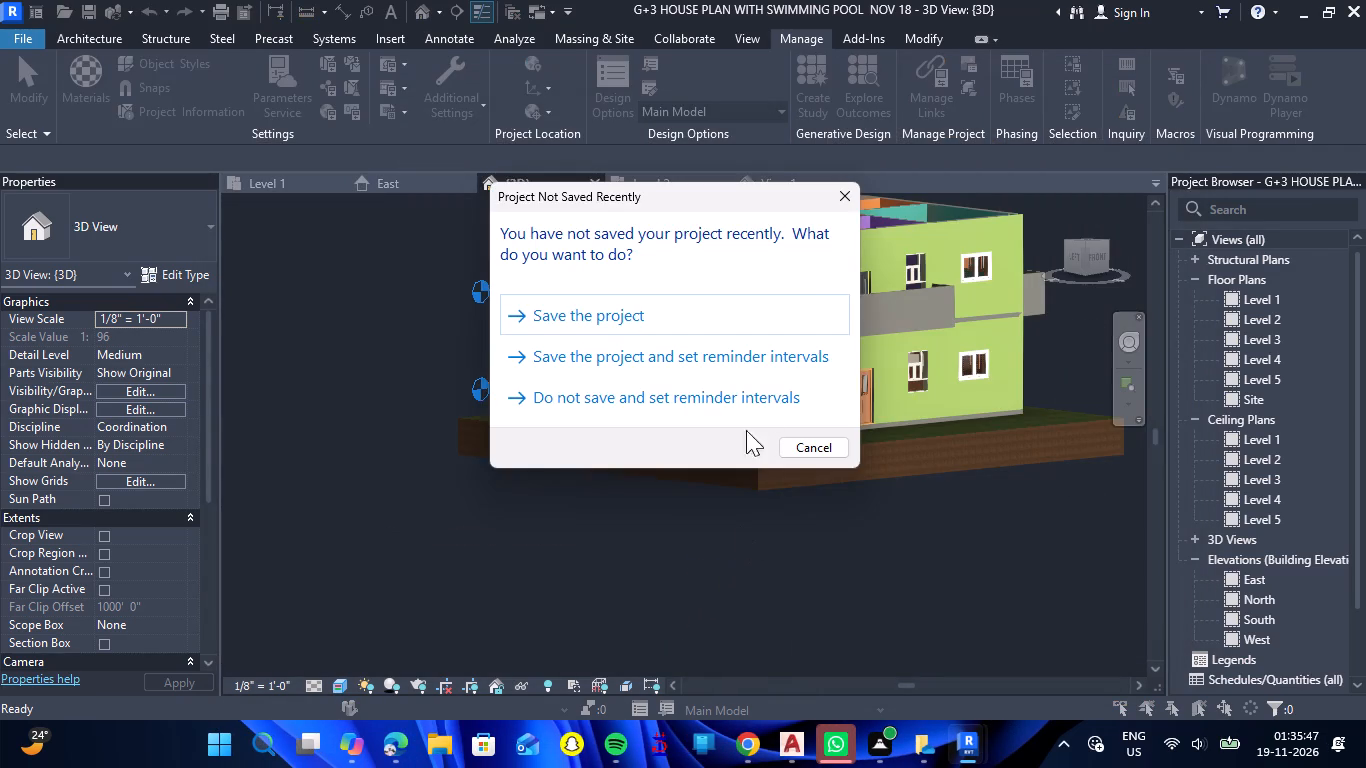
left_click(841, 206)
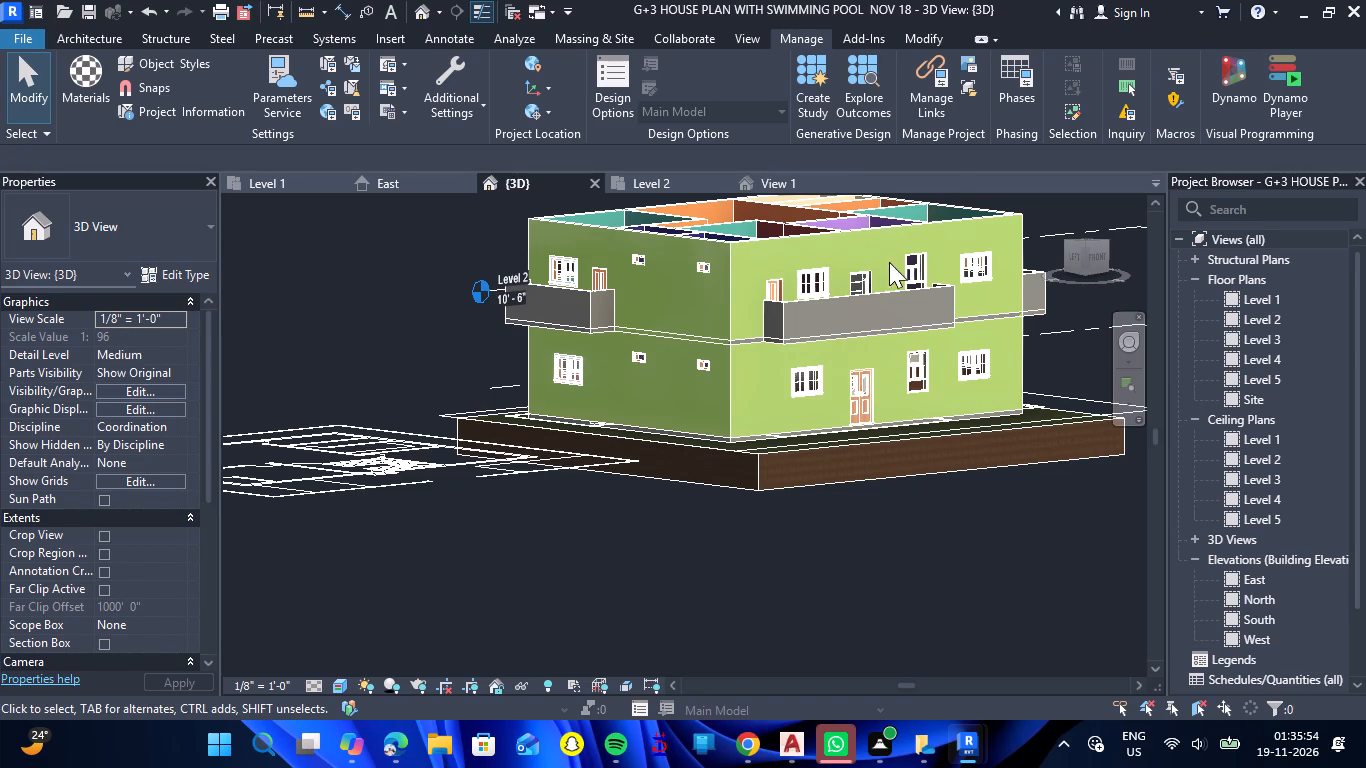
left_click(771, 596)
key("Escape")
Start the Paint tool, find the WALL2 material and paint the ground-floor exterior wall faces on the left facade.
scroll(755, 408, "up", 5)
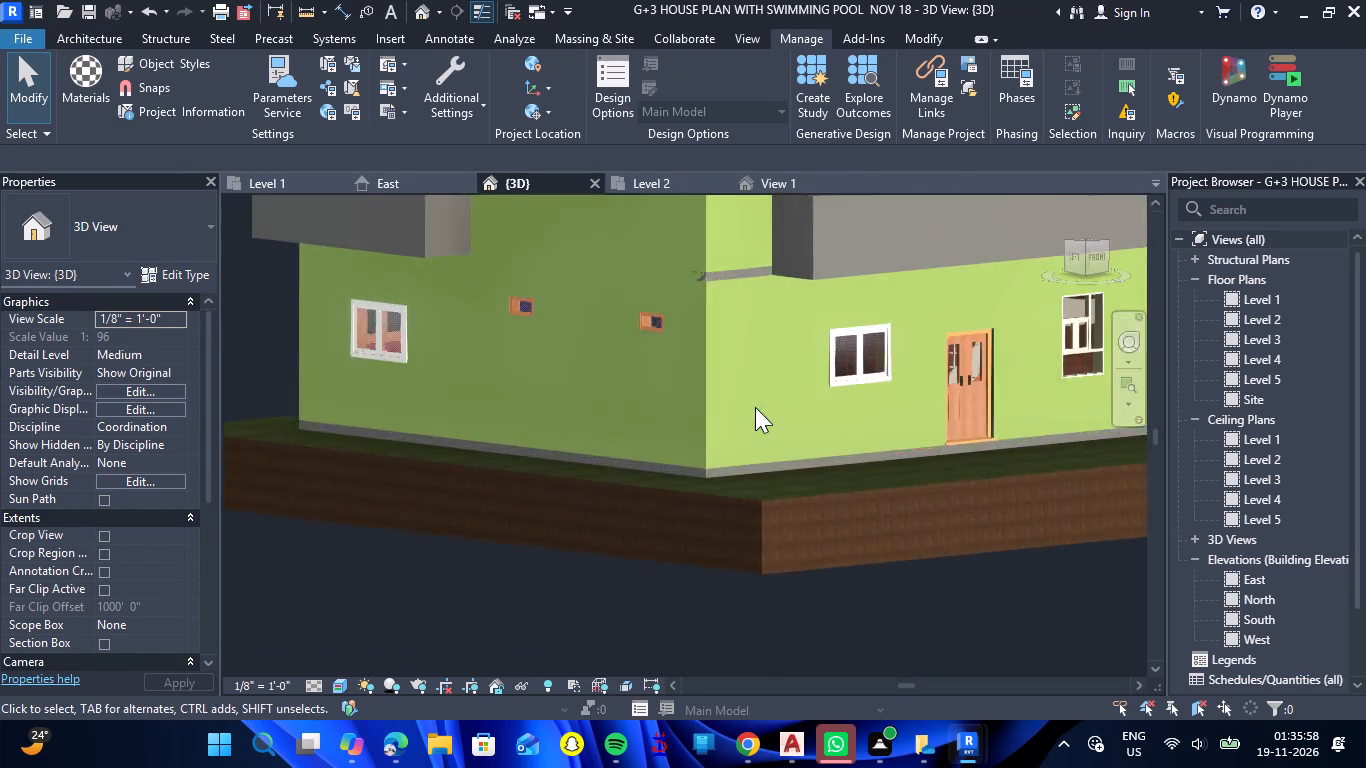
scroll(755, 407, "down", 3)
scroll(780, 518, "down", 2)
scroll(802, 573, "up", 2)
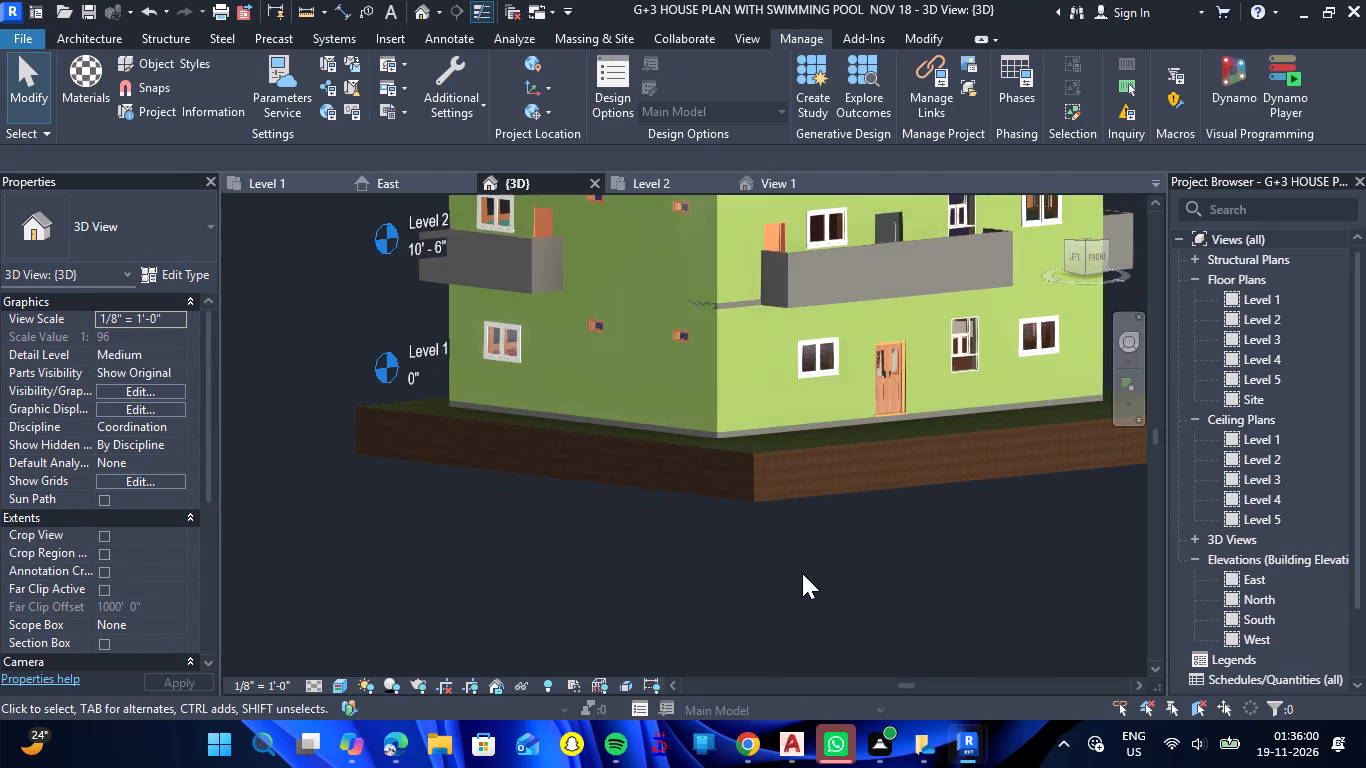
type("PT")
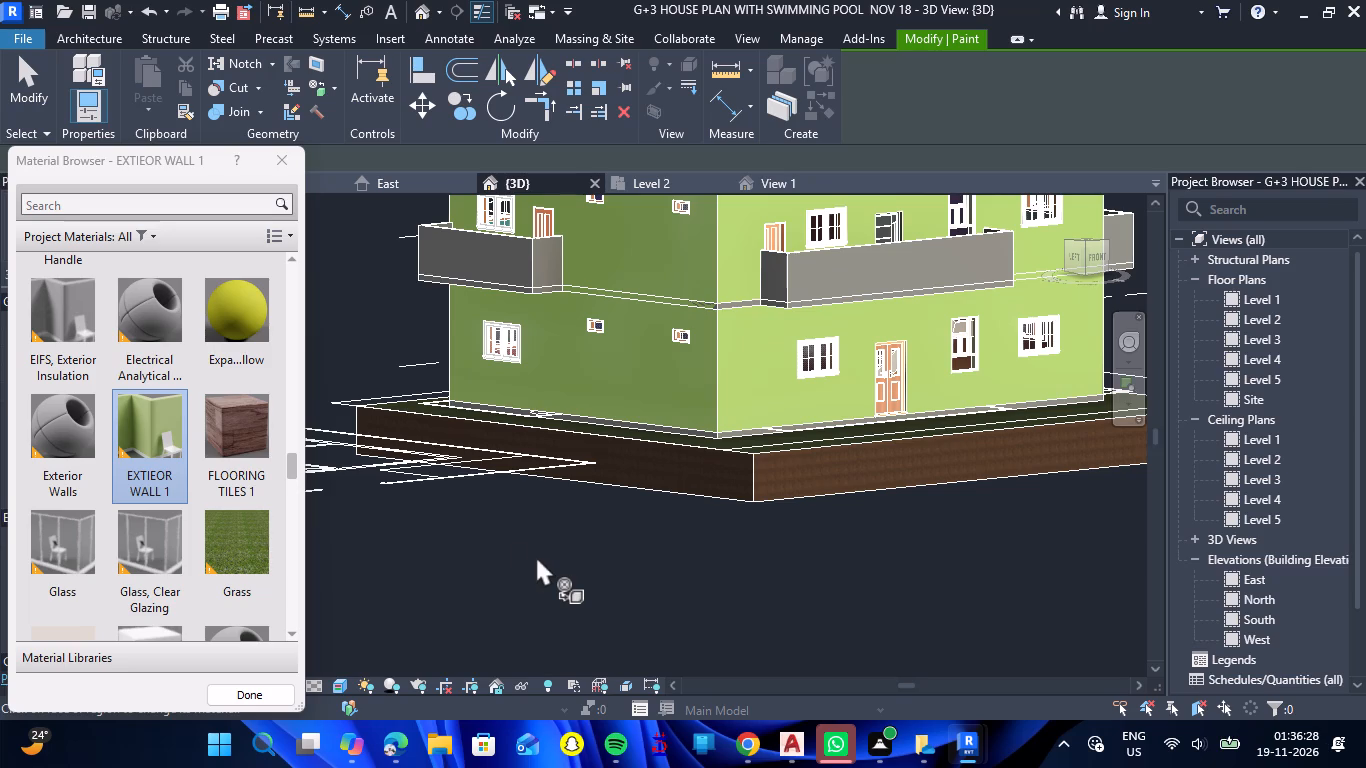
left_click(228, 200)
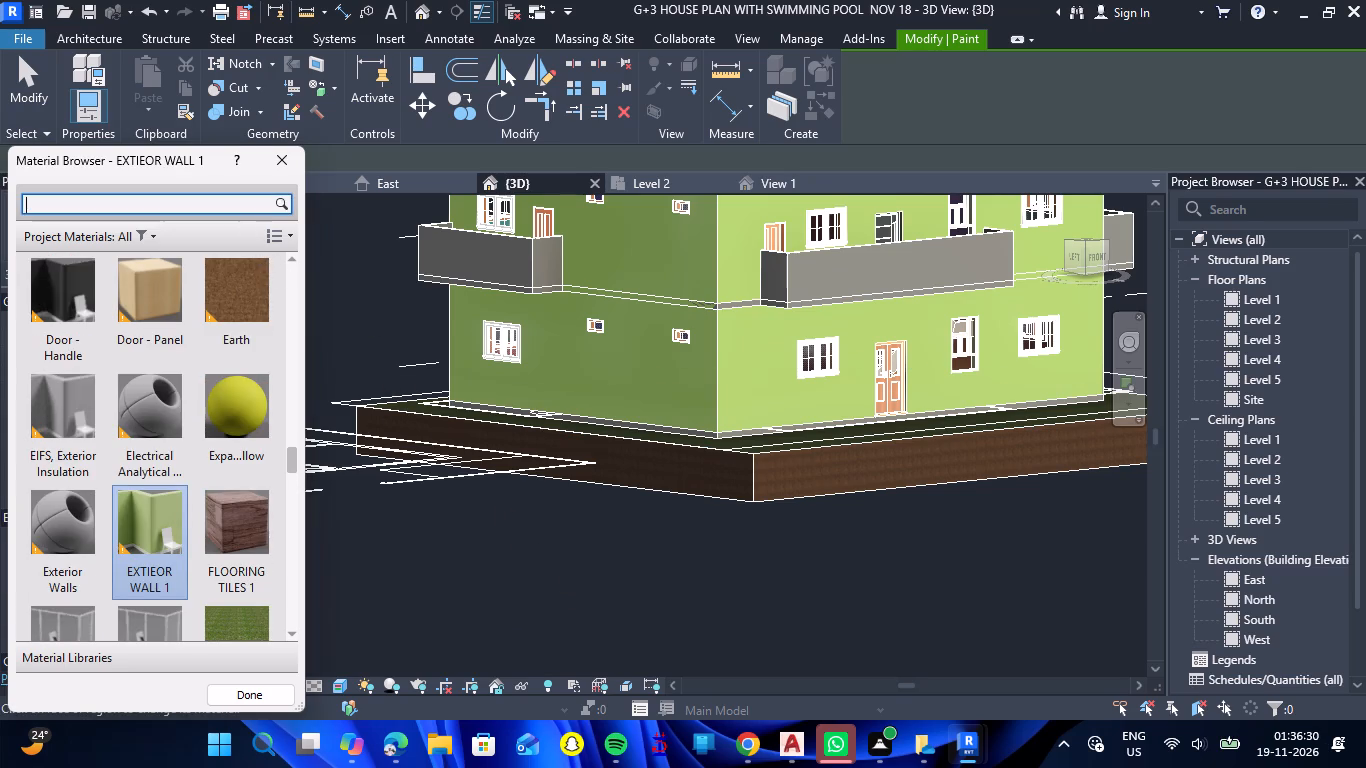
type("WA")
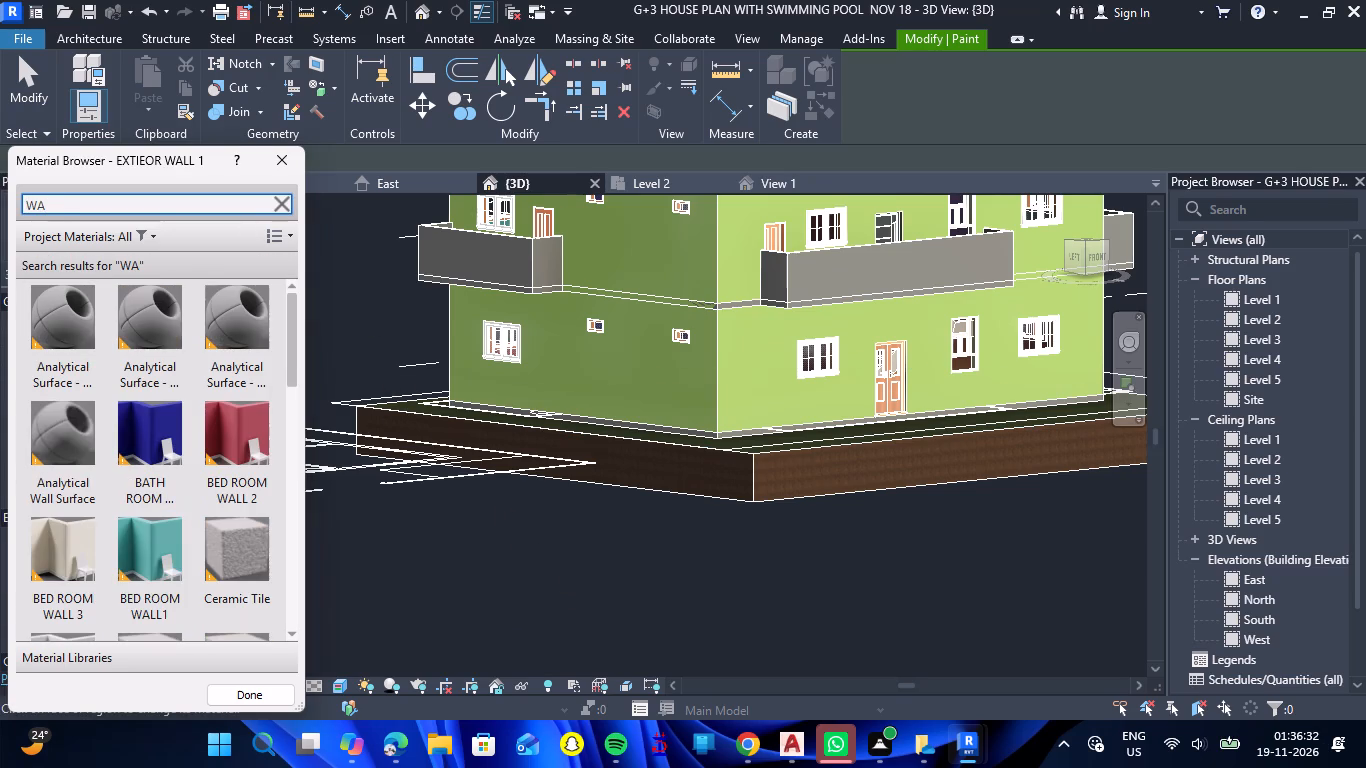
type("LL")
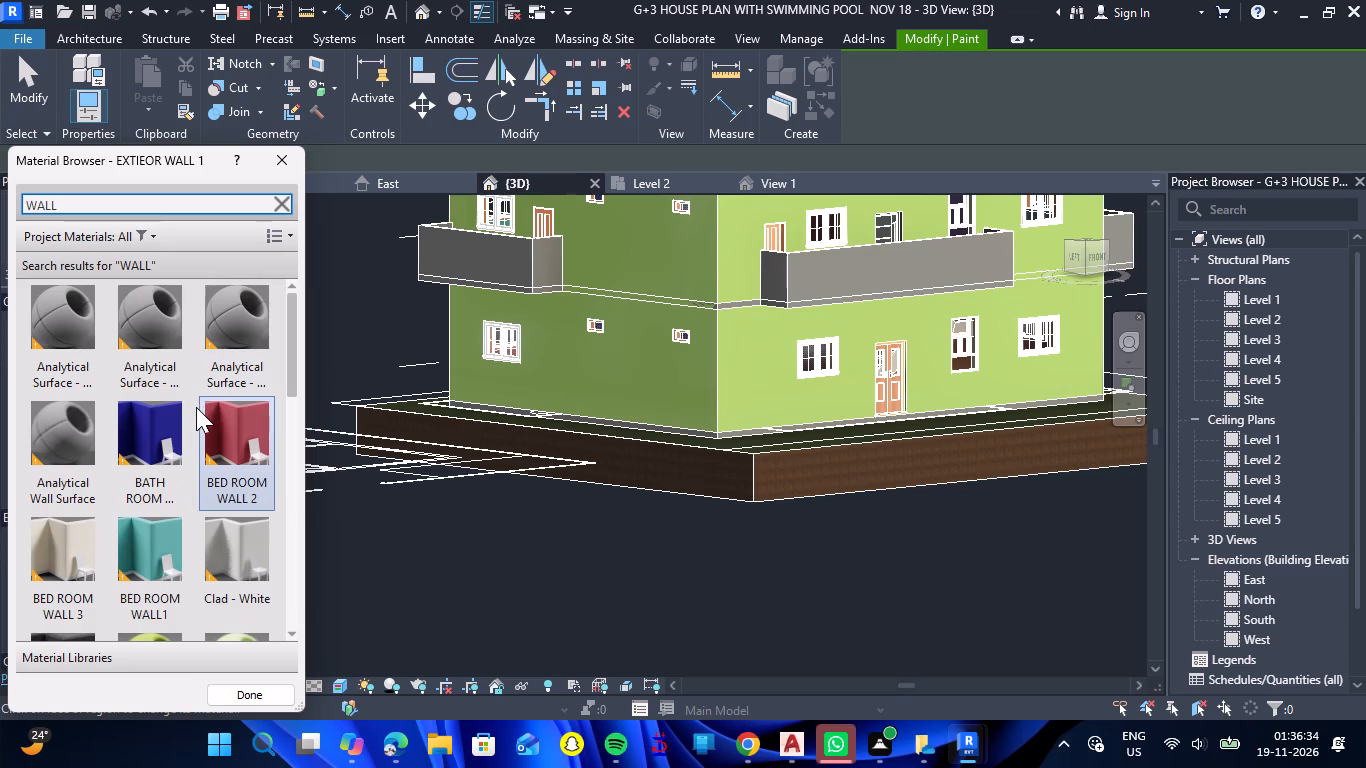
scroll(197, 422, "down", 1)
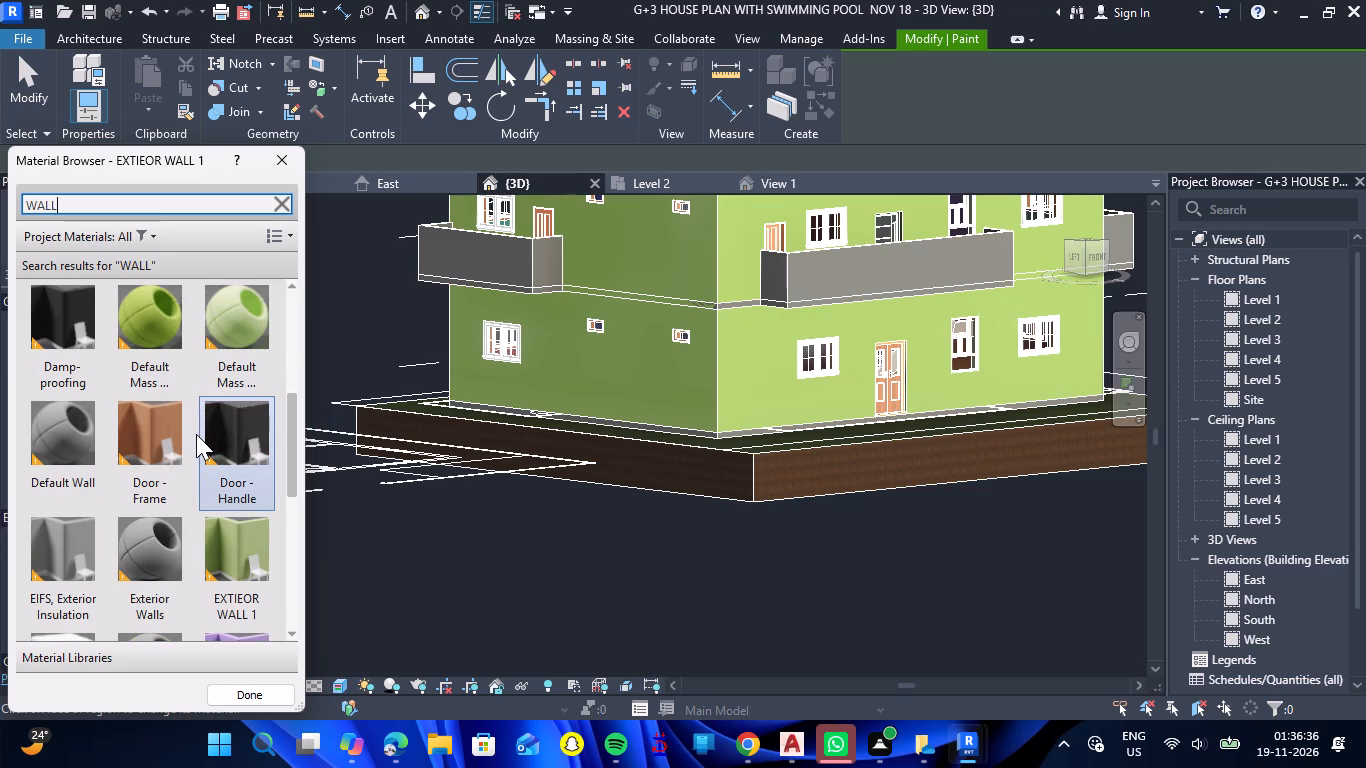
scroll(184, 417, "down", 1)
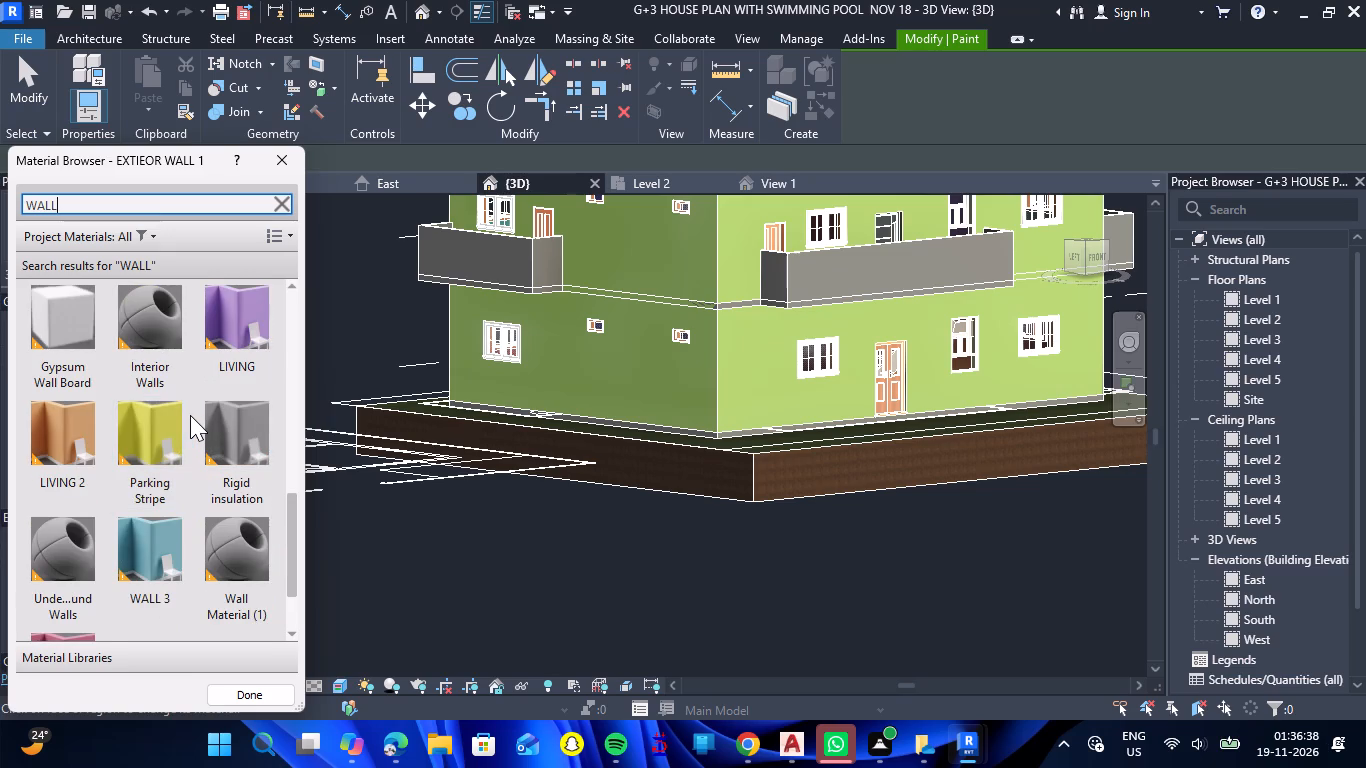
scroll(190, 415, "down", 1)
left_click(85, 568)
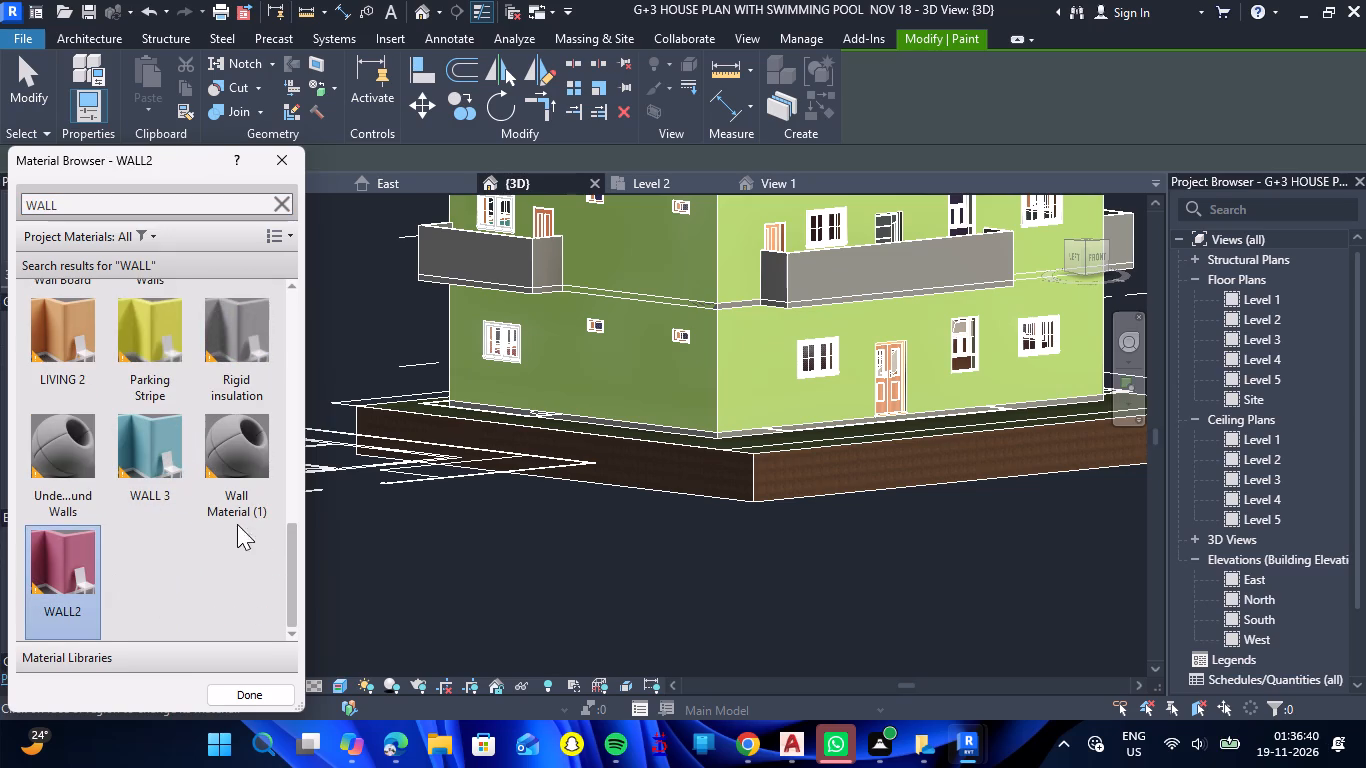
left_click(591, 391)
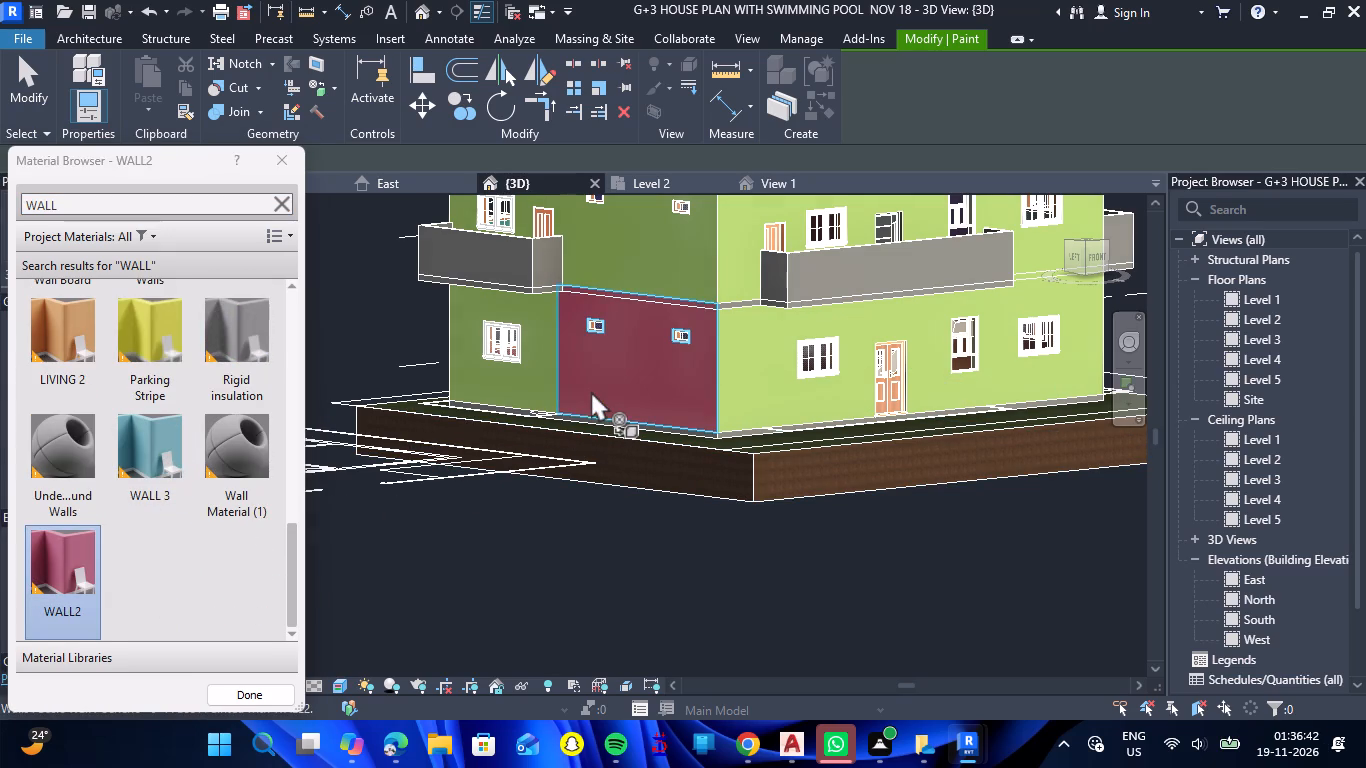
left_click(536, 385)
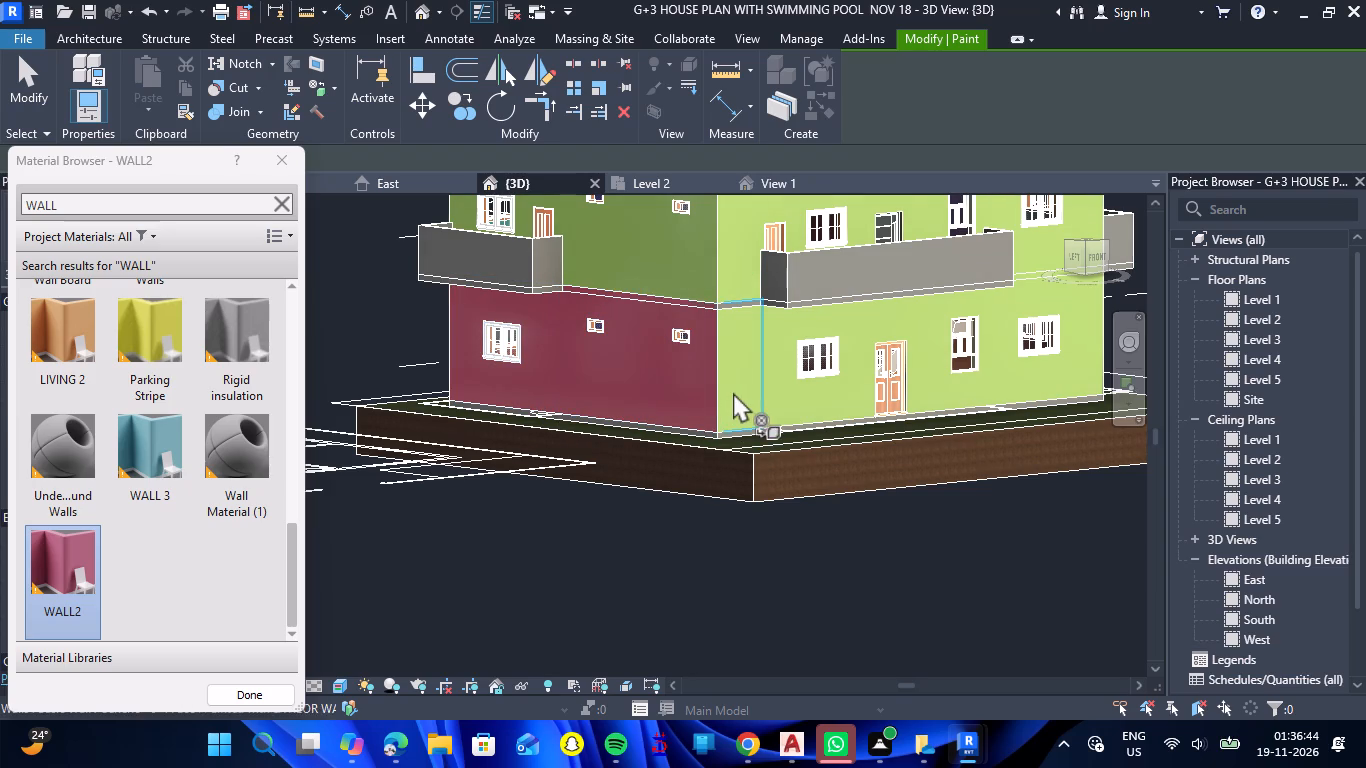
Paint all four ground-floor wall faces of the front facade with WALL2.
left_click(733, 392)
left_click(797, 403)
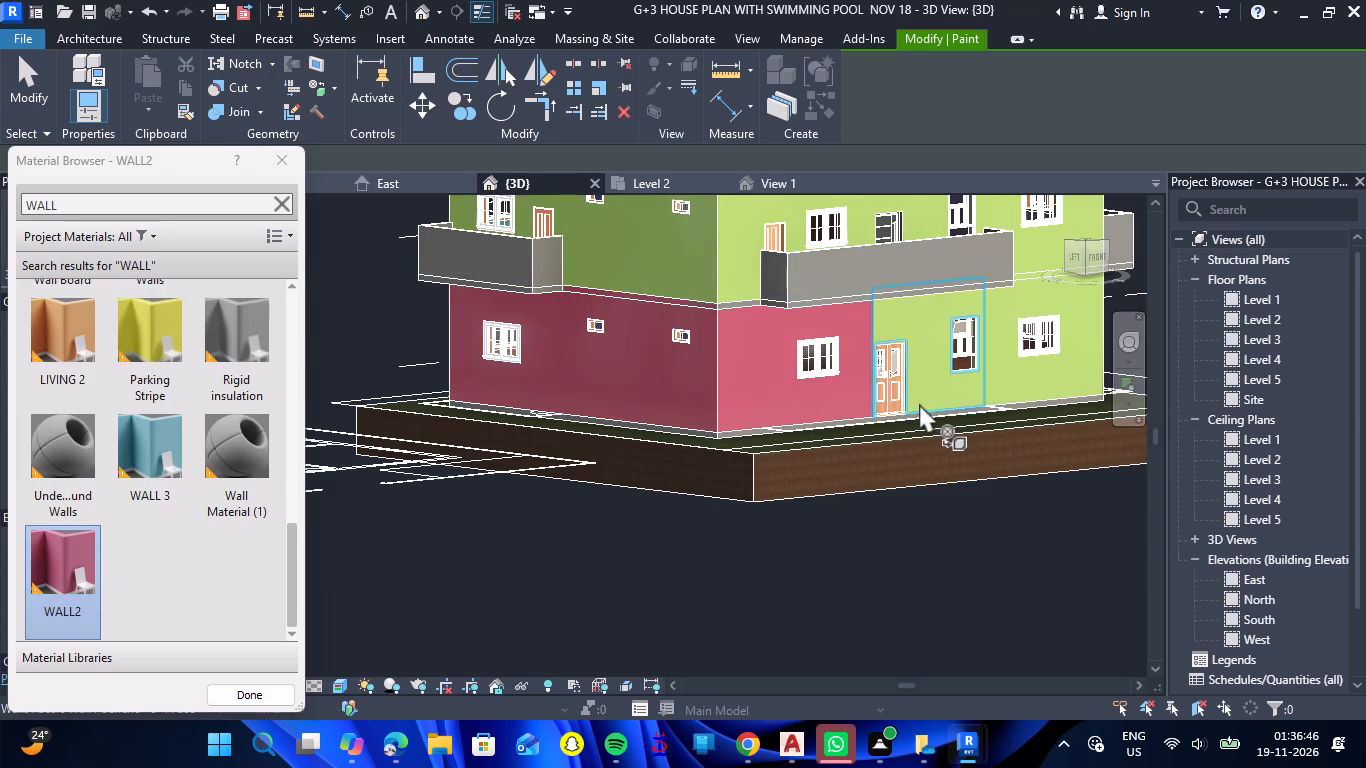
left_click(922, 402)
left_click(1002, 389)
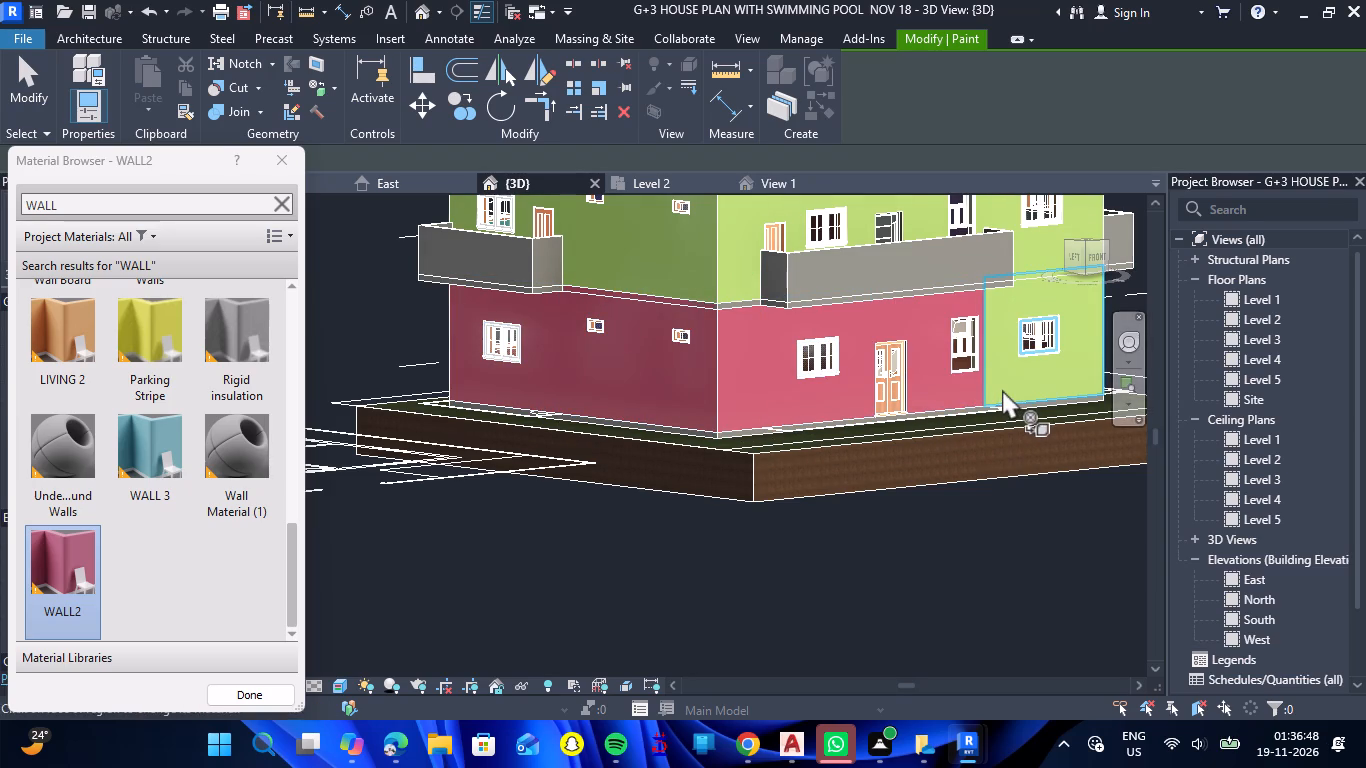
Paint the upper-floor exterior wall faces on the left facade with WALL2.
scroll(1002, 389, "down", 5)
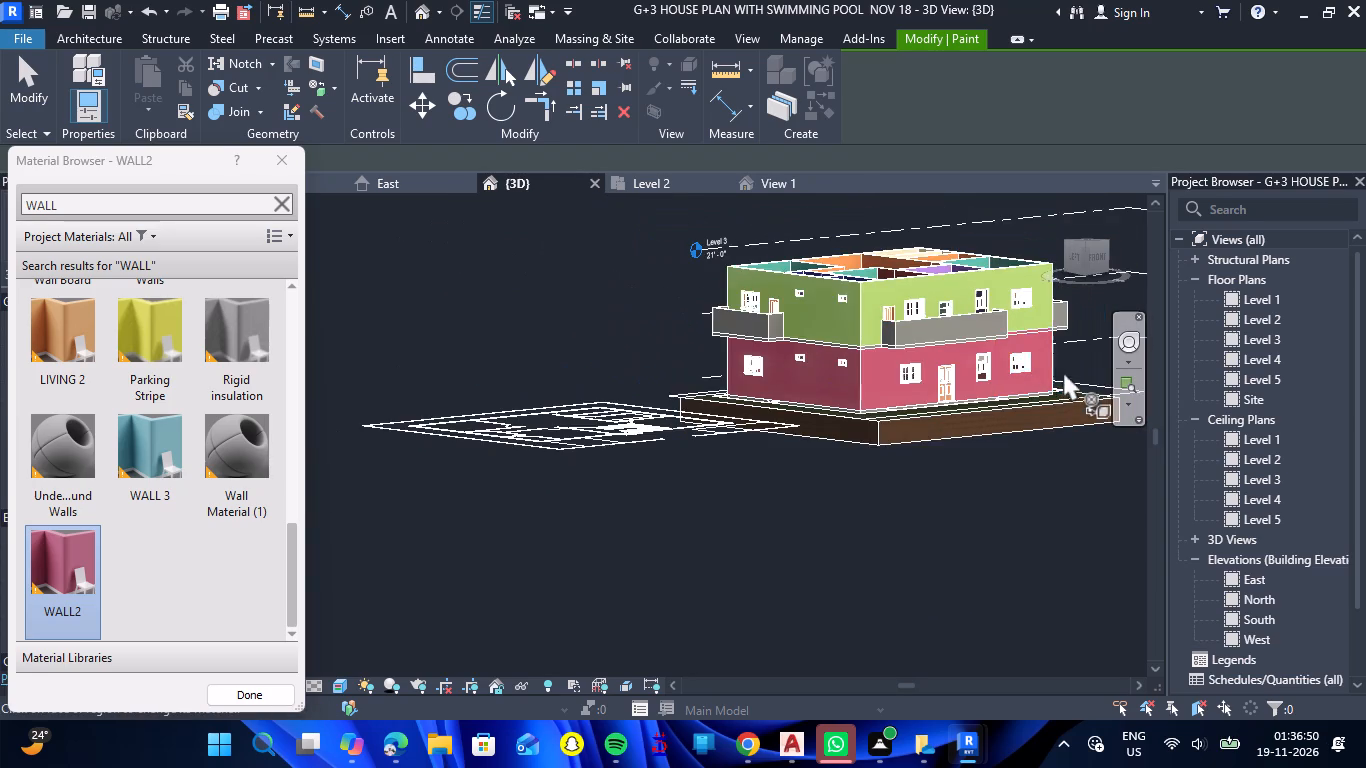
scroll(1070, 362, "up", 3)
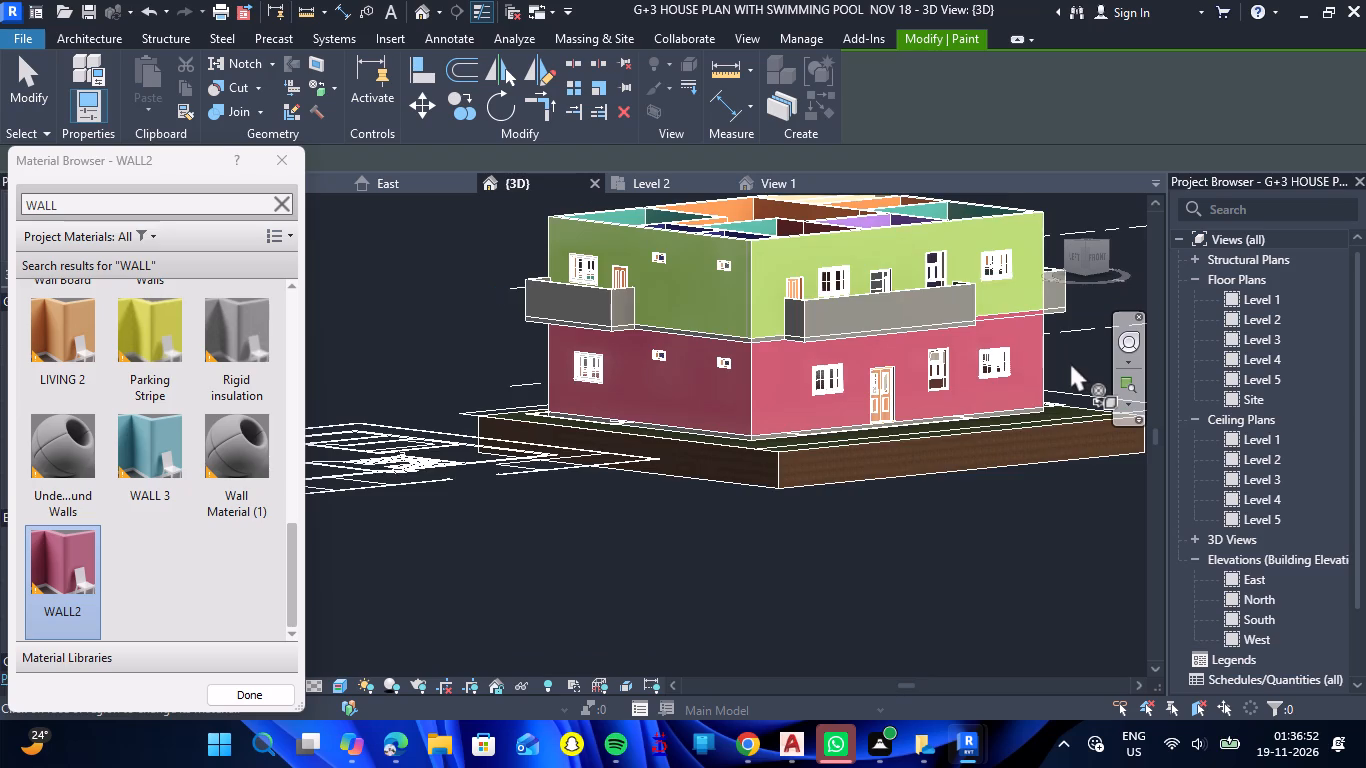
scroll(1070, 362, "down", 1)
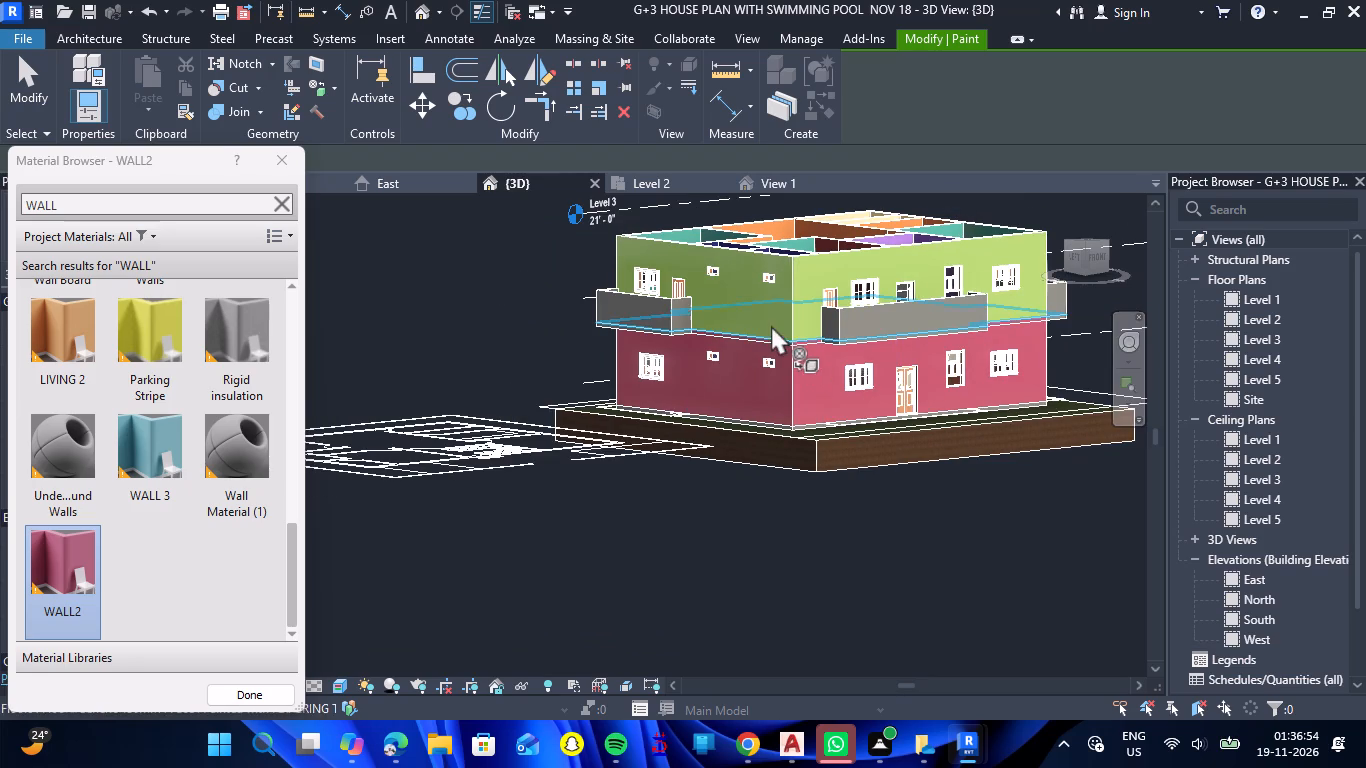
left_click(760, 319)
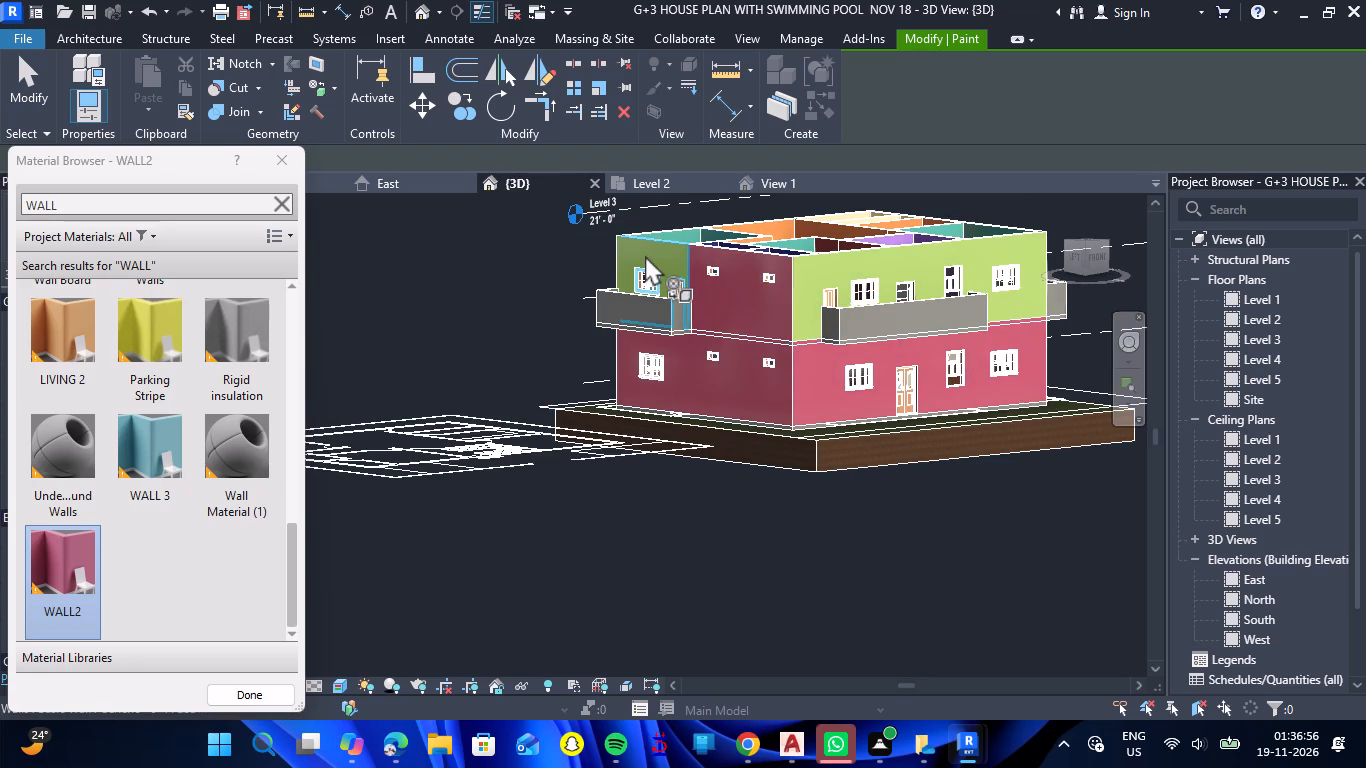
left_click(645, 255)
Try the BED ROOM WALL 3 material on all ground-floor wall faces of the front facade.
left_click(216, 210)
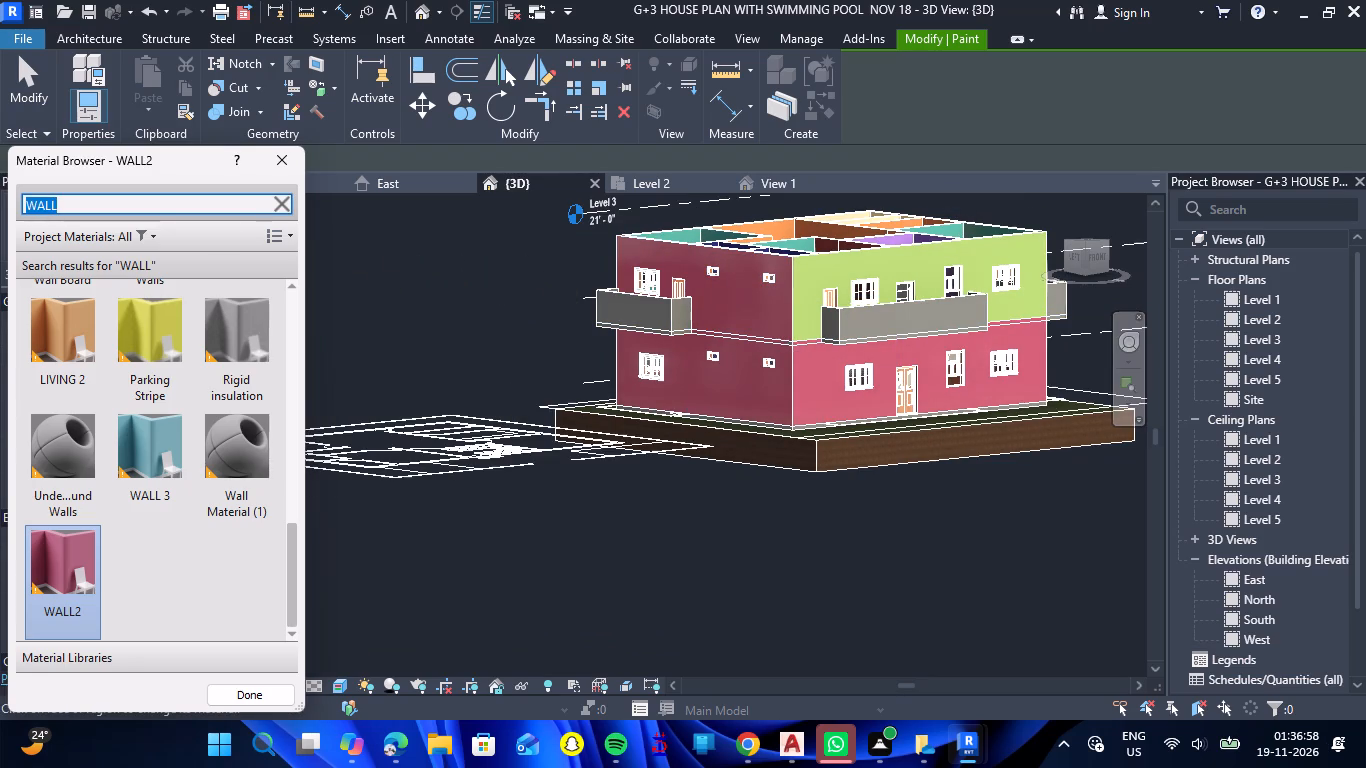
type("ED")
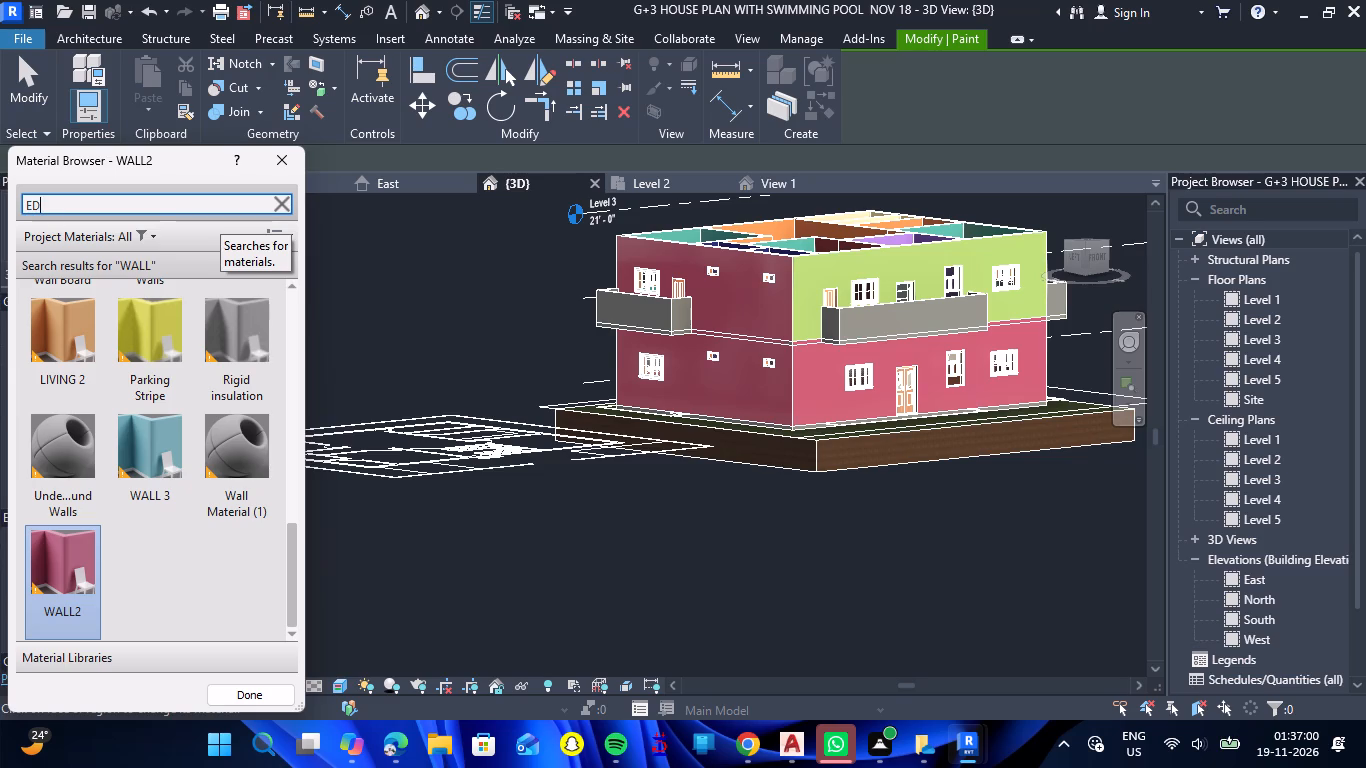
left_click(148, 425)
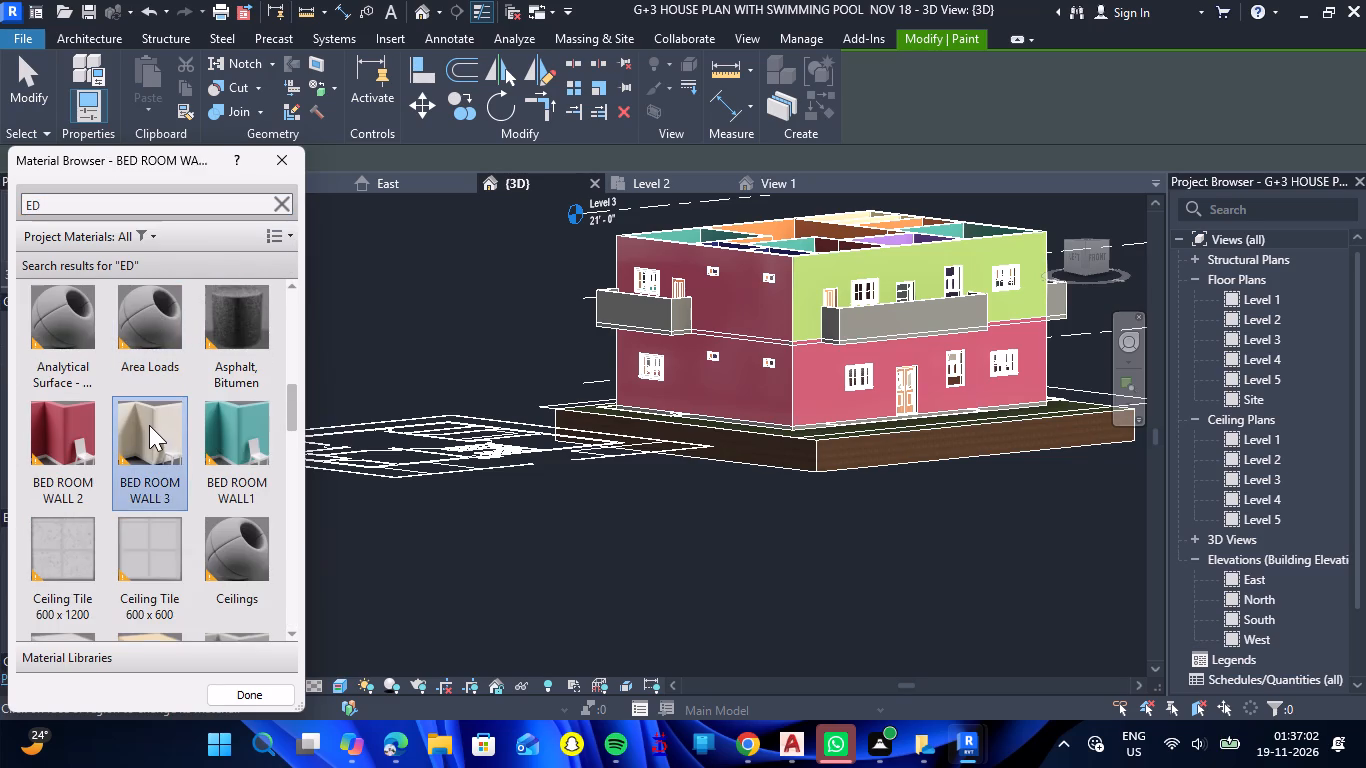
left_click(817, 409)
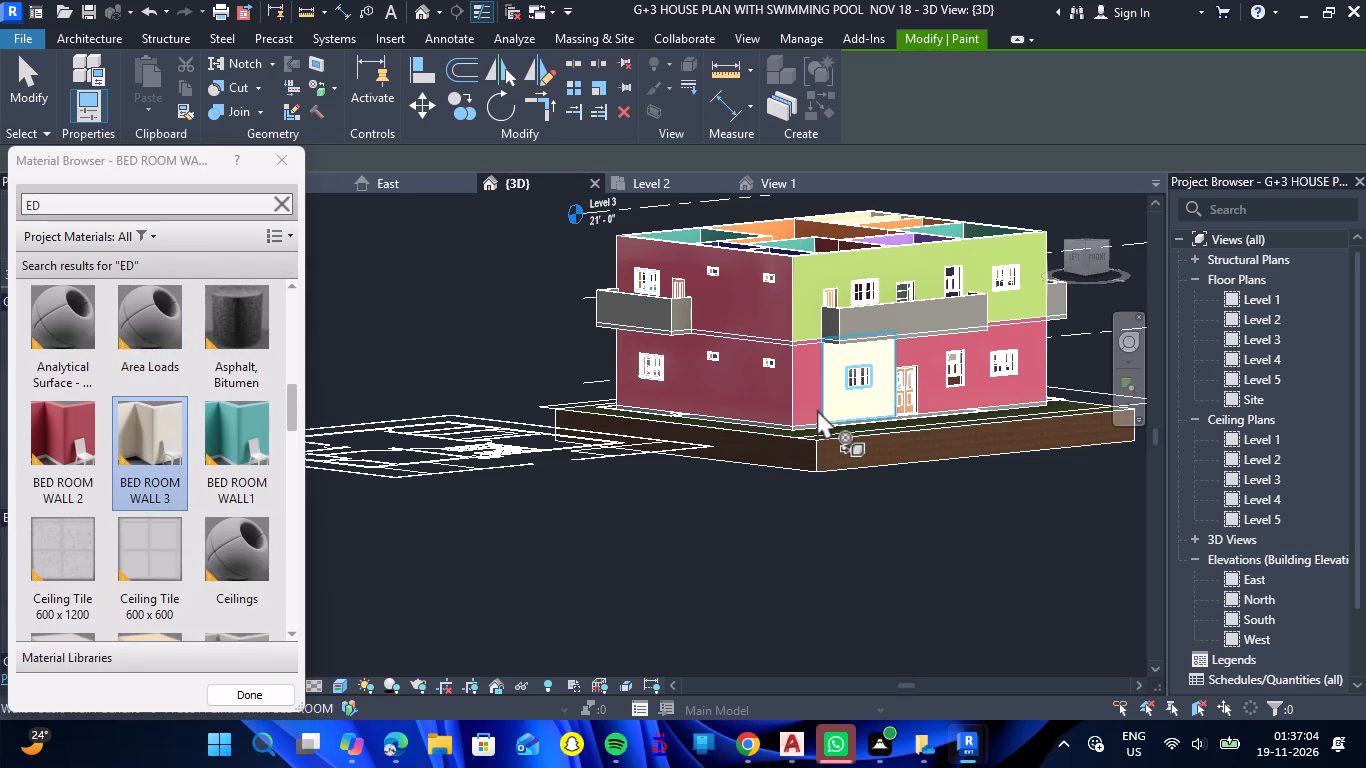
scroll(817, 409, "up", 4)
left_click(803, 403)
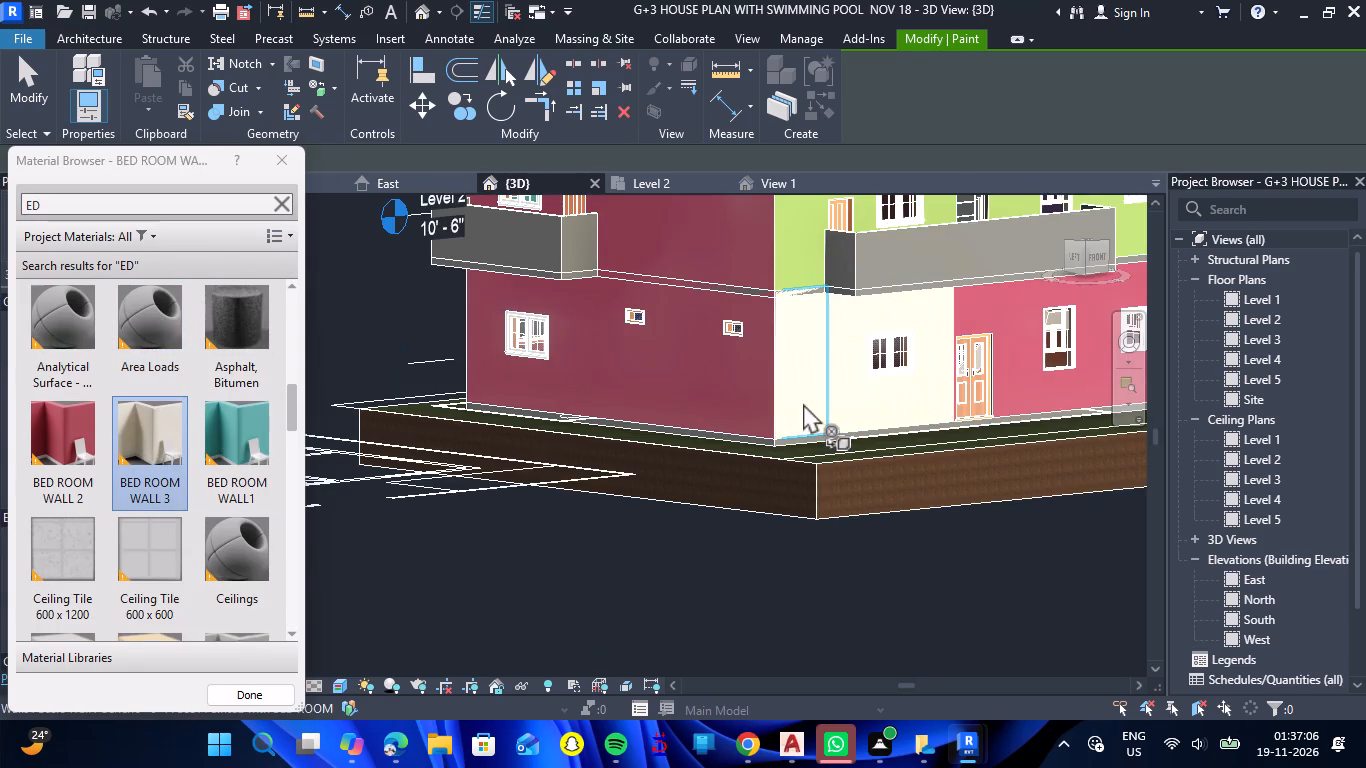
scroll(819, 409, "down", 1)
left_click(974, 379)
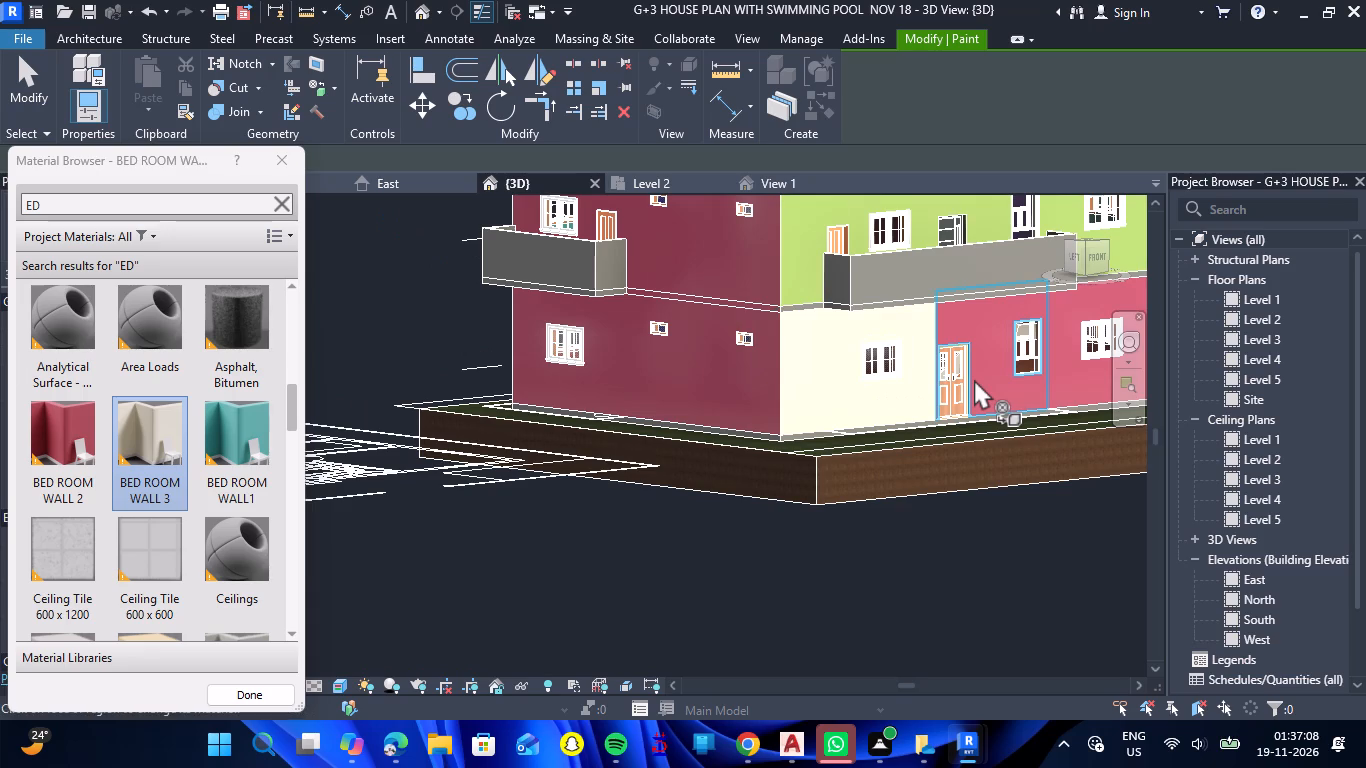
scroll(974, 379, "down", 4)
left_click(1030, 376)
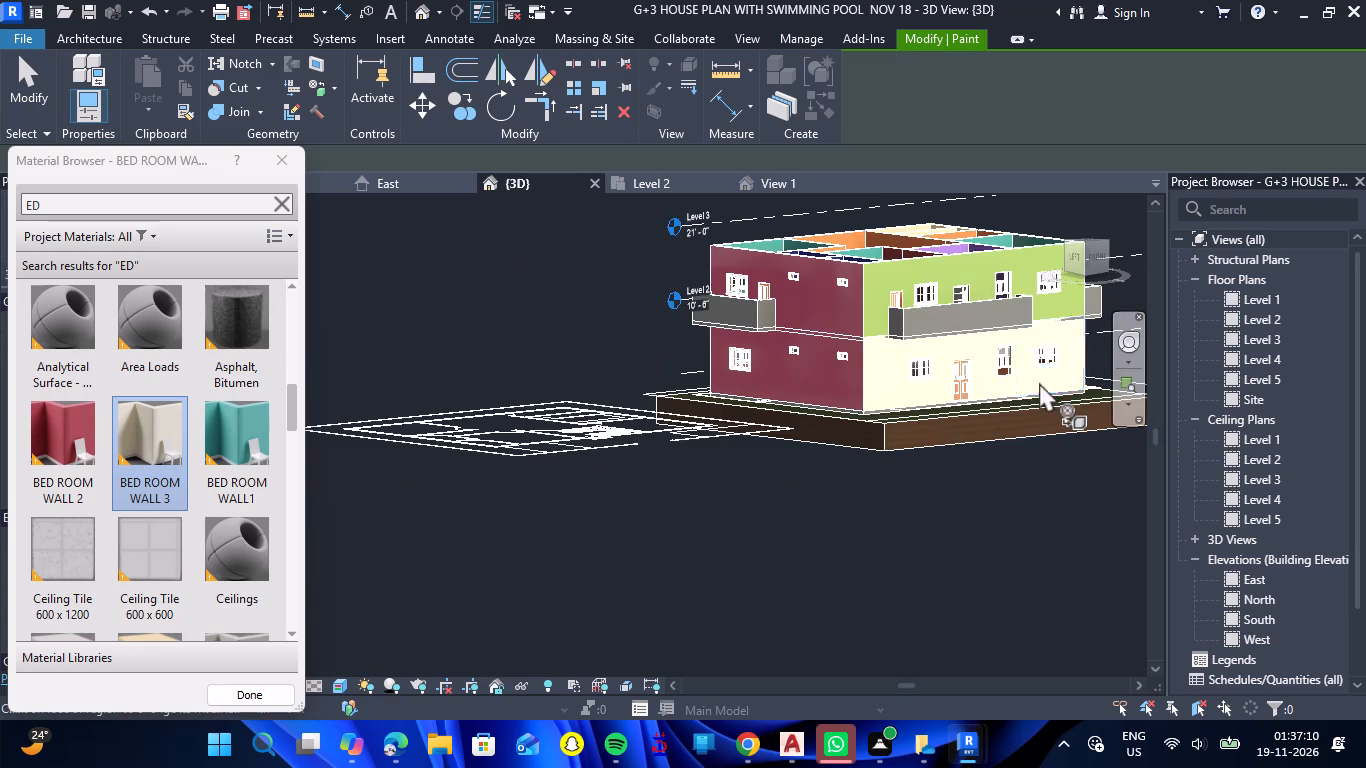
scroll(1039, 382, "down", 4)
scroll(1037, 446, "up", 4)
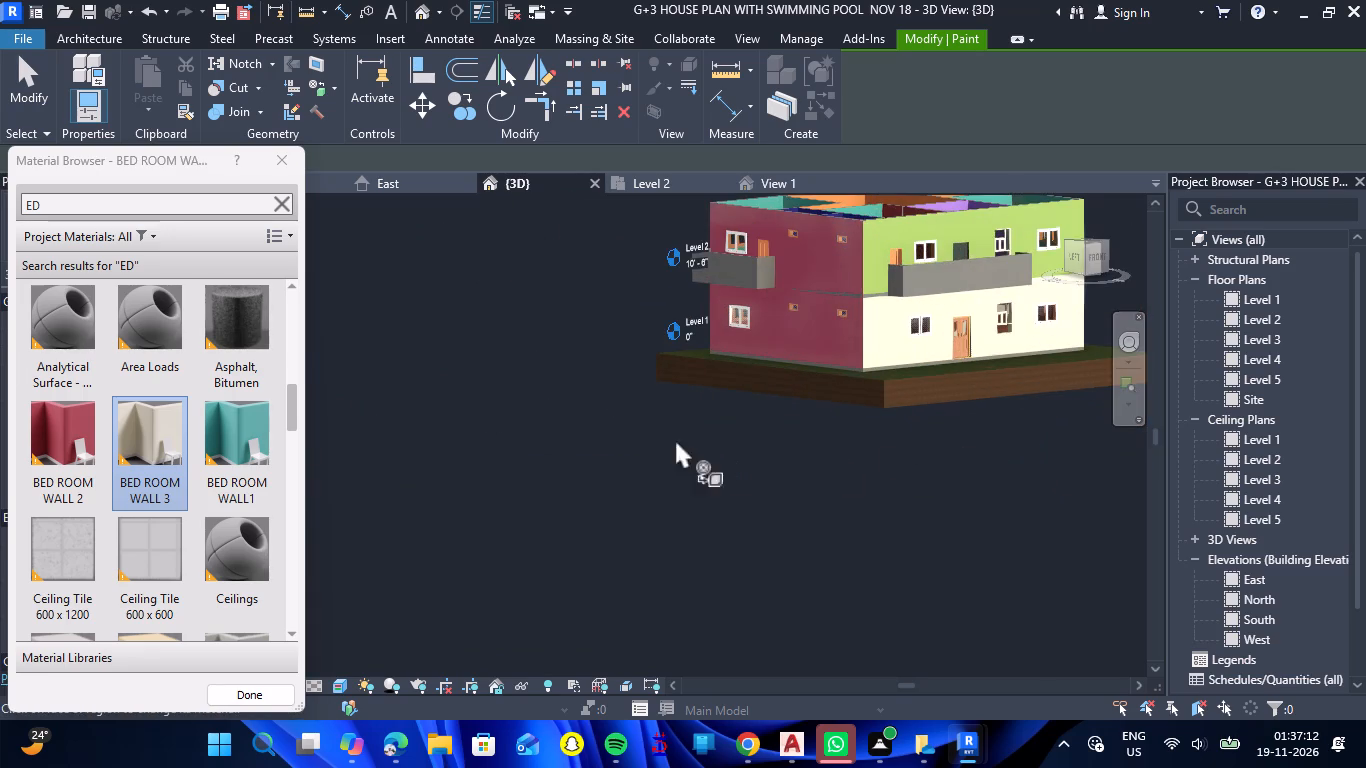
Find the WALL2 material again and repaint all ground-floor wall faces of the front facade with it.
left_click(175, 206)
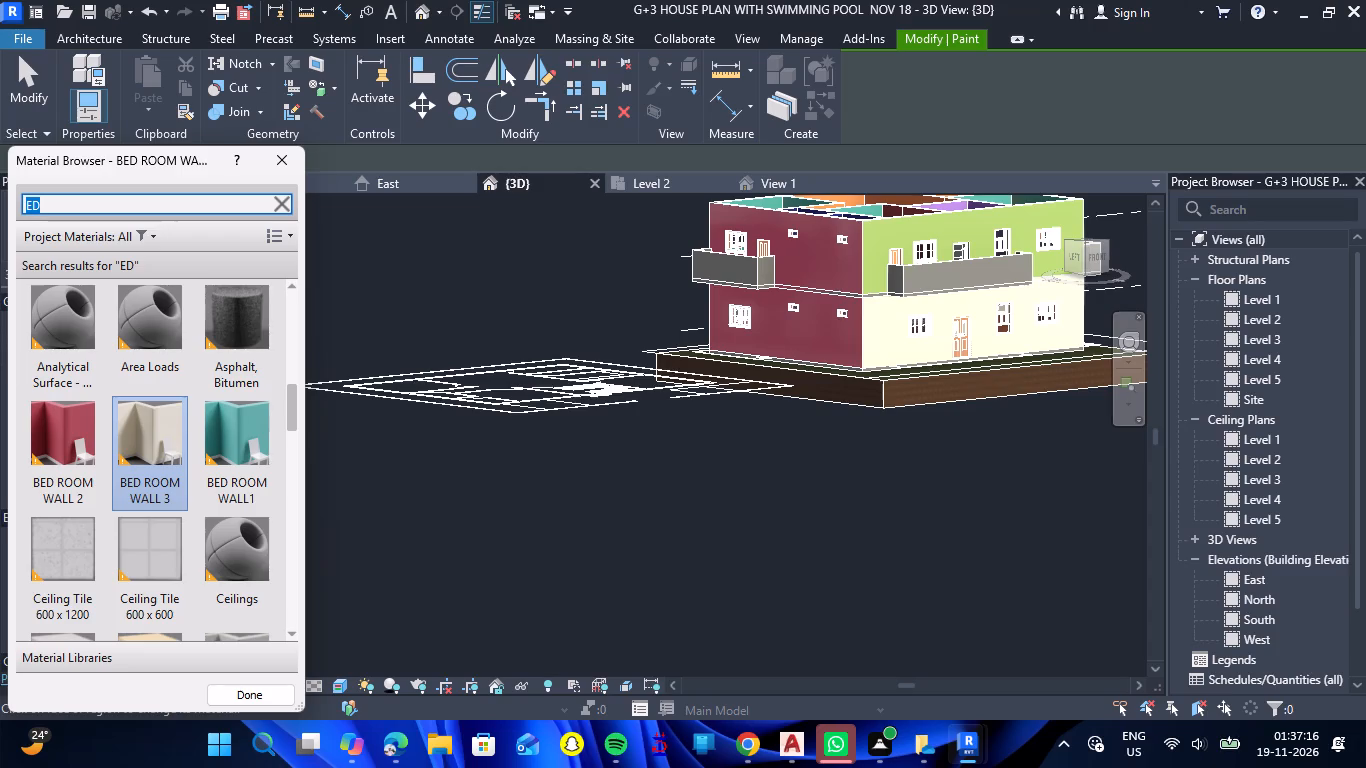
type("WALL")
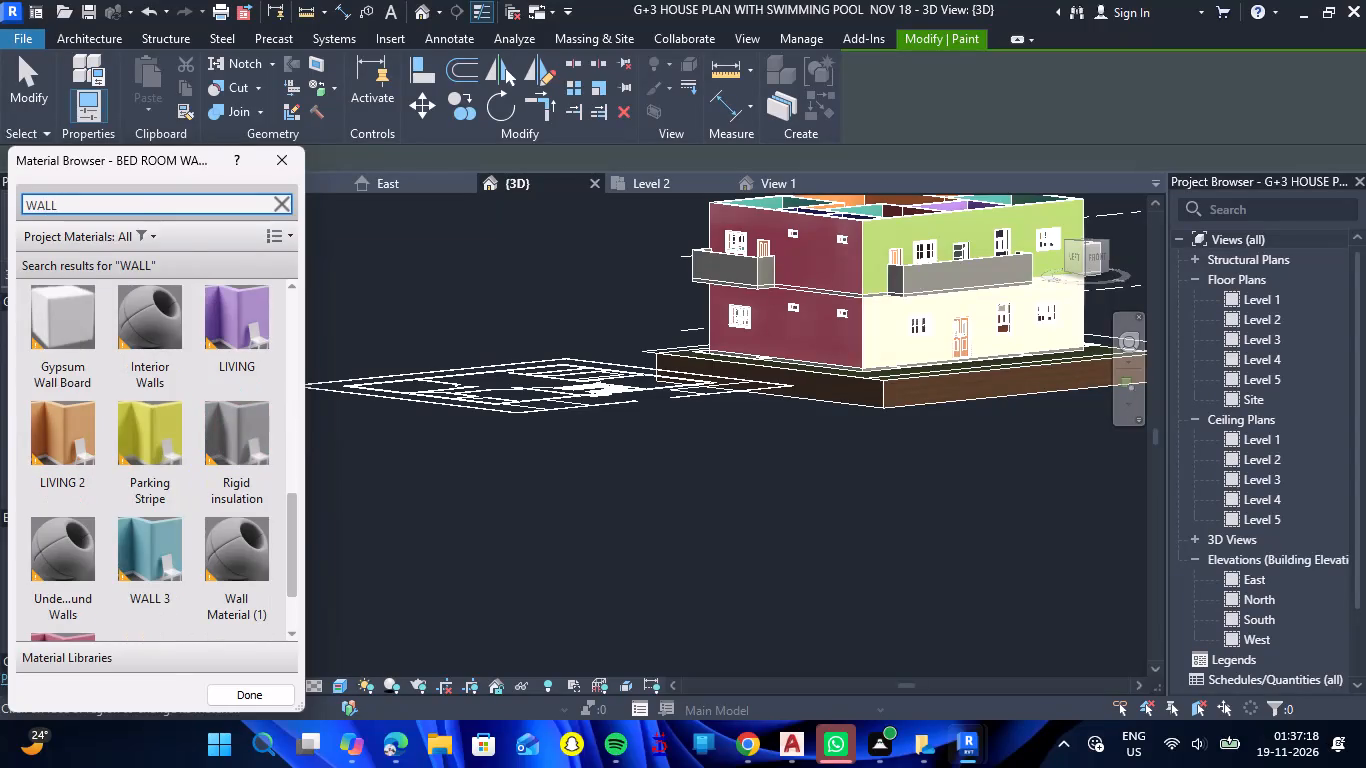
scroll(172, 403, "down", 1)
left_click(80, 559)
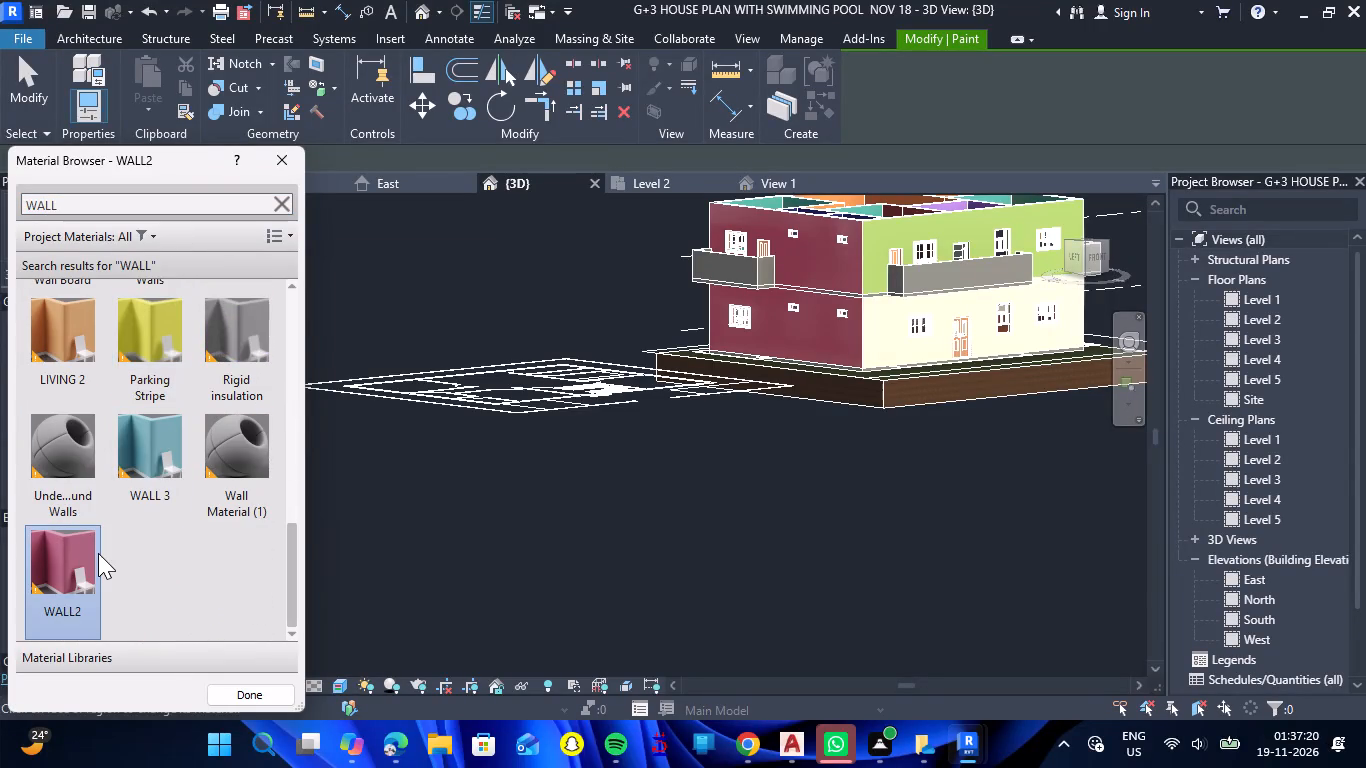
left_click(879, 340)
left_click(928, 347)
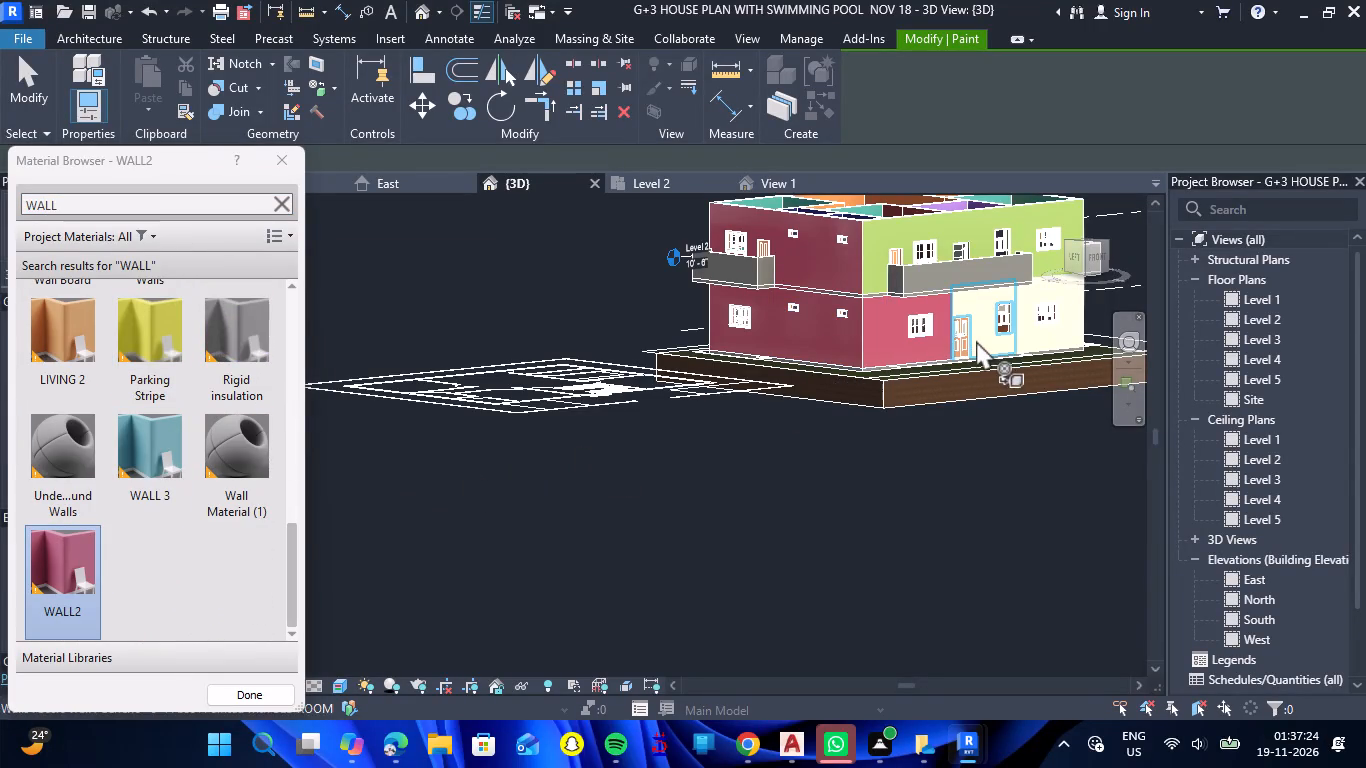
left_click(976, 340)
left_click(1046, 337)
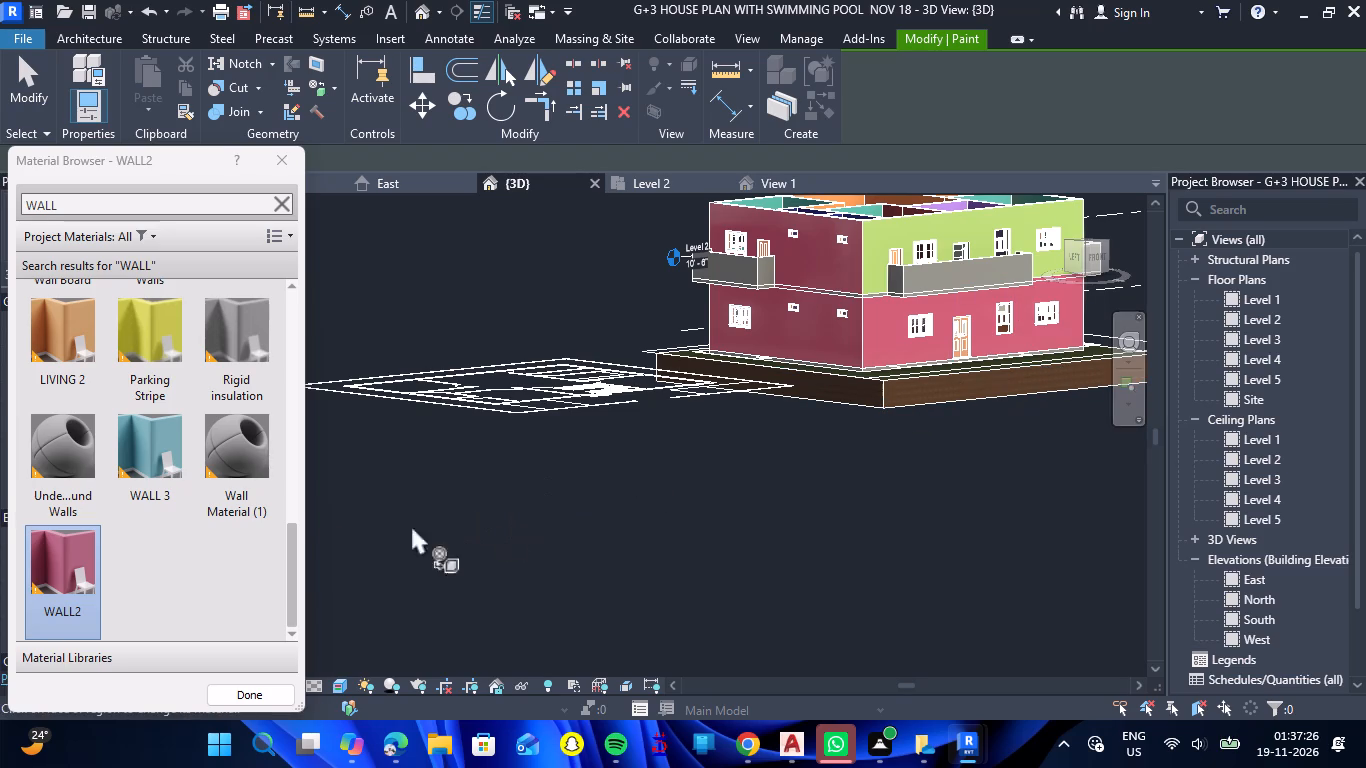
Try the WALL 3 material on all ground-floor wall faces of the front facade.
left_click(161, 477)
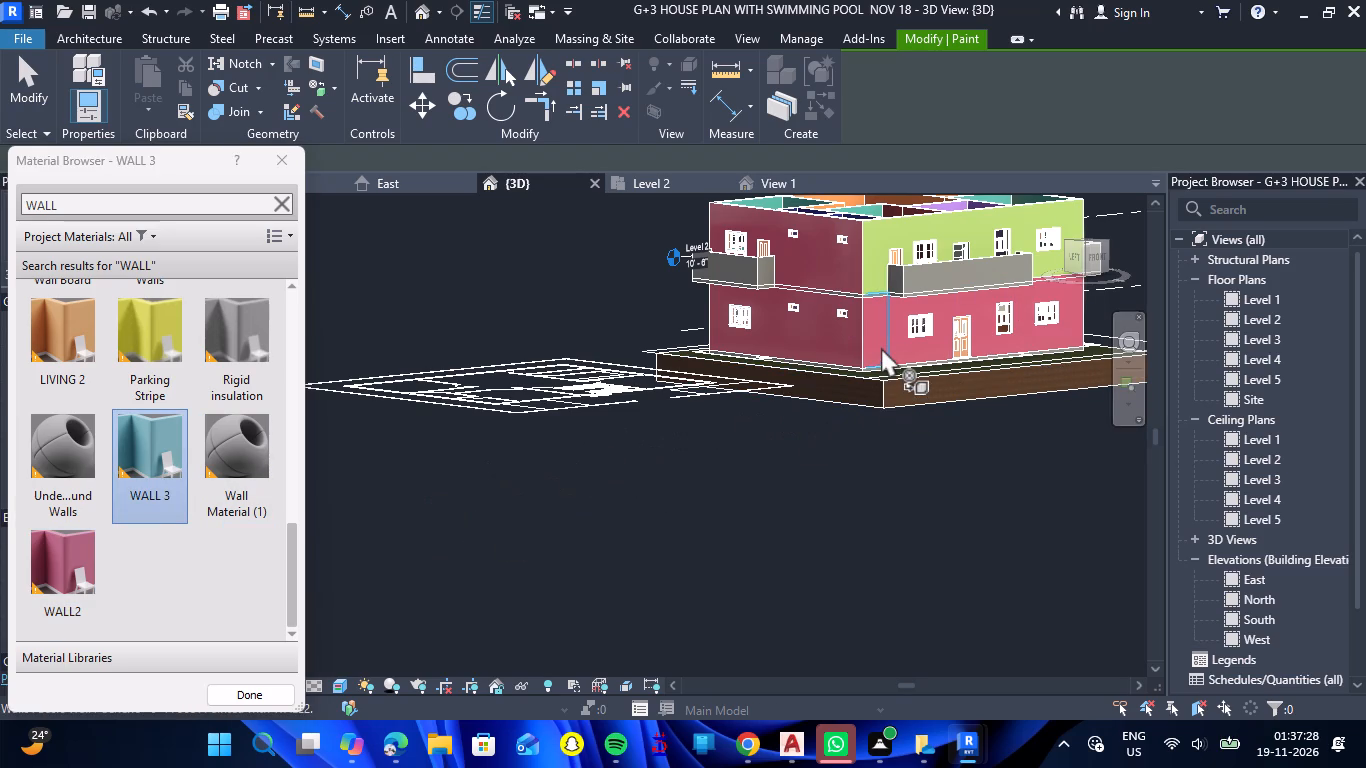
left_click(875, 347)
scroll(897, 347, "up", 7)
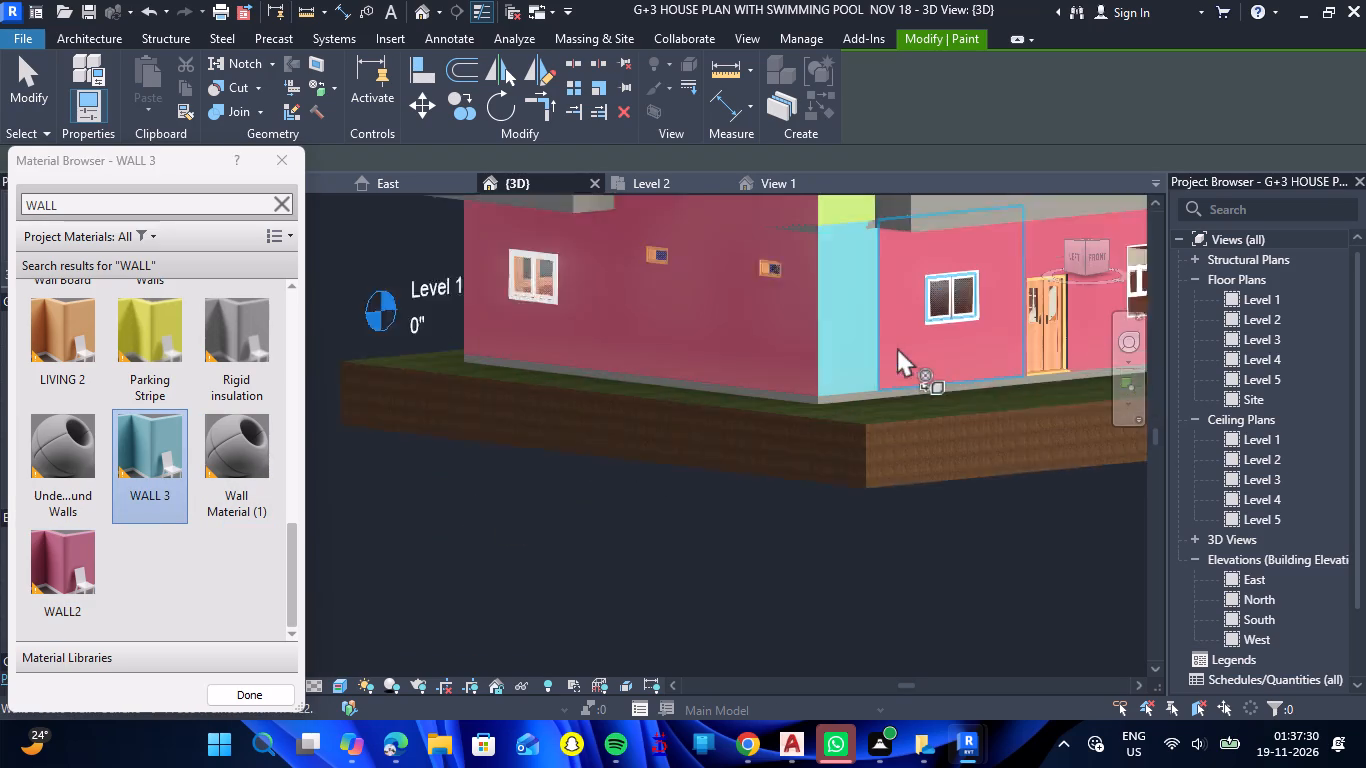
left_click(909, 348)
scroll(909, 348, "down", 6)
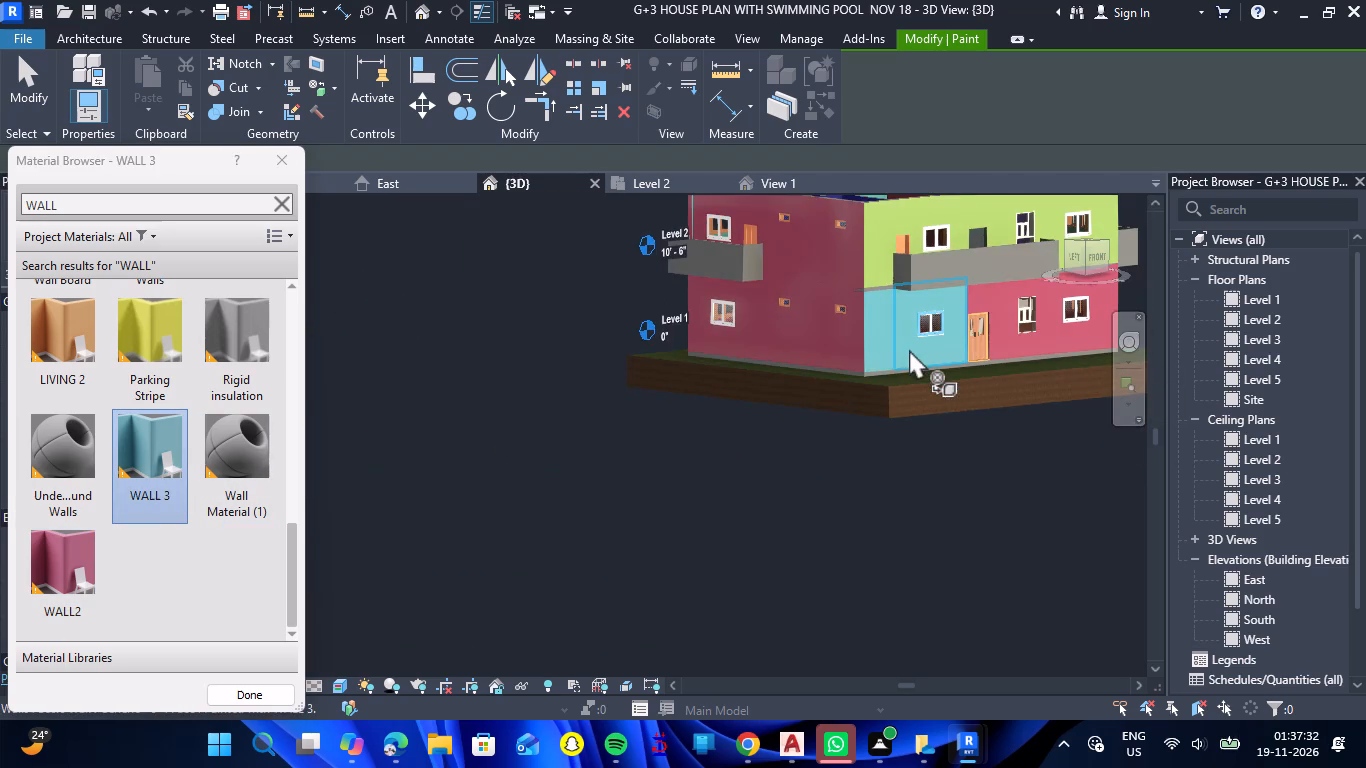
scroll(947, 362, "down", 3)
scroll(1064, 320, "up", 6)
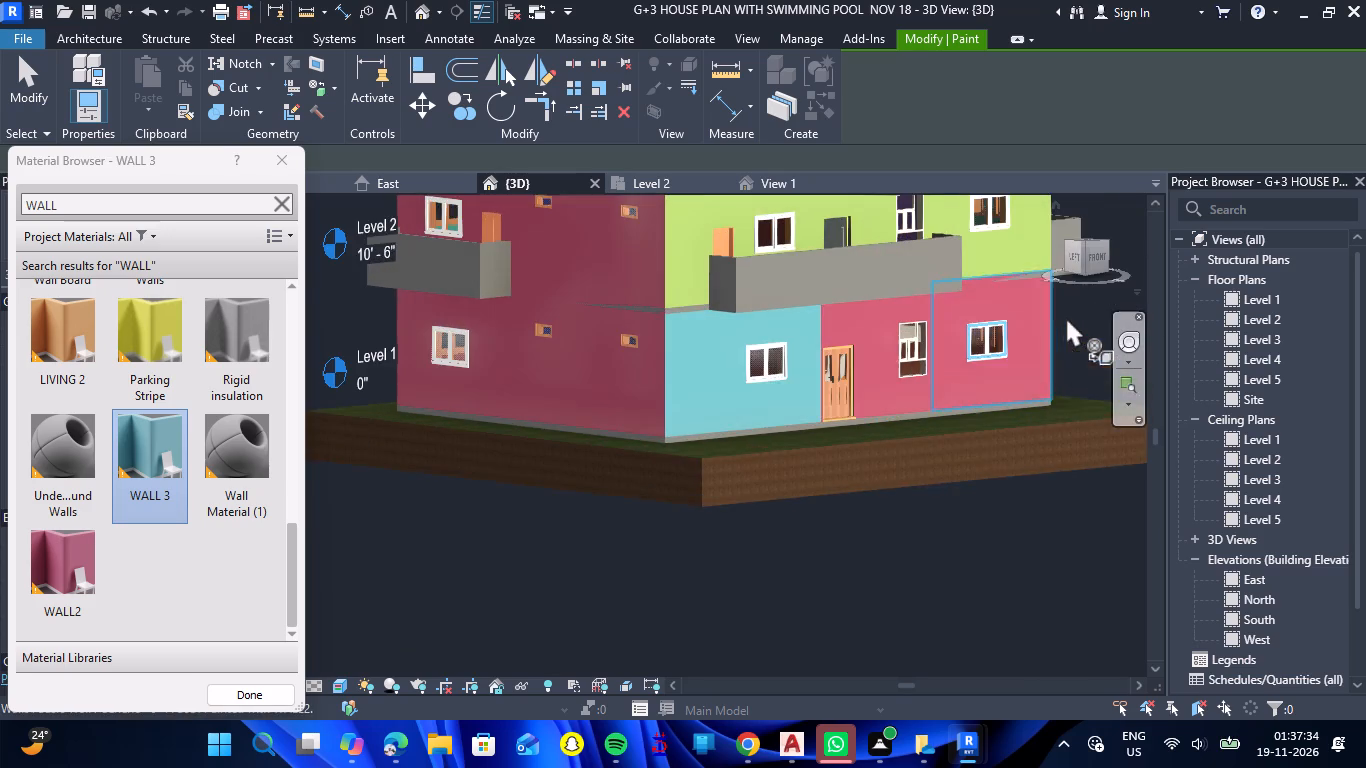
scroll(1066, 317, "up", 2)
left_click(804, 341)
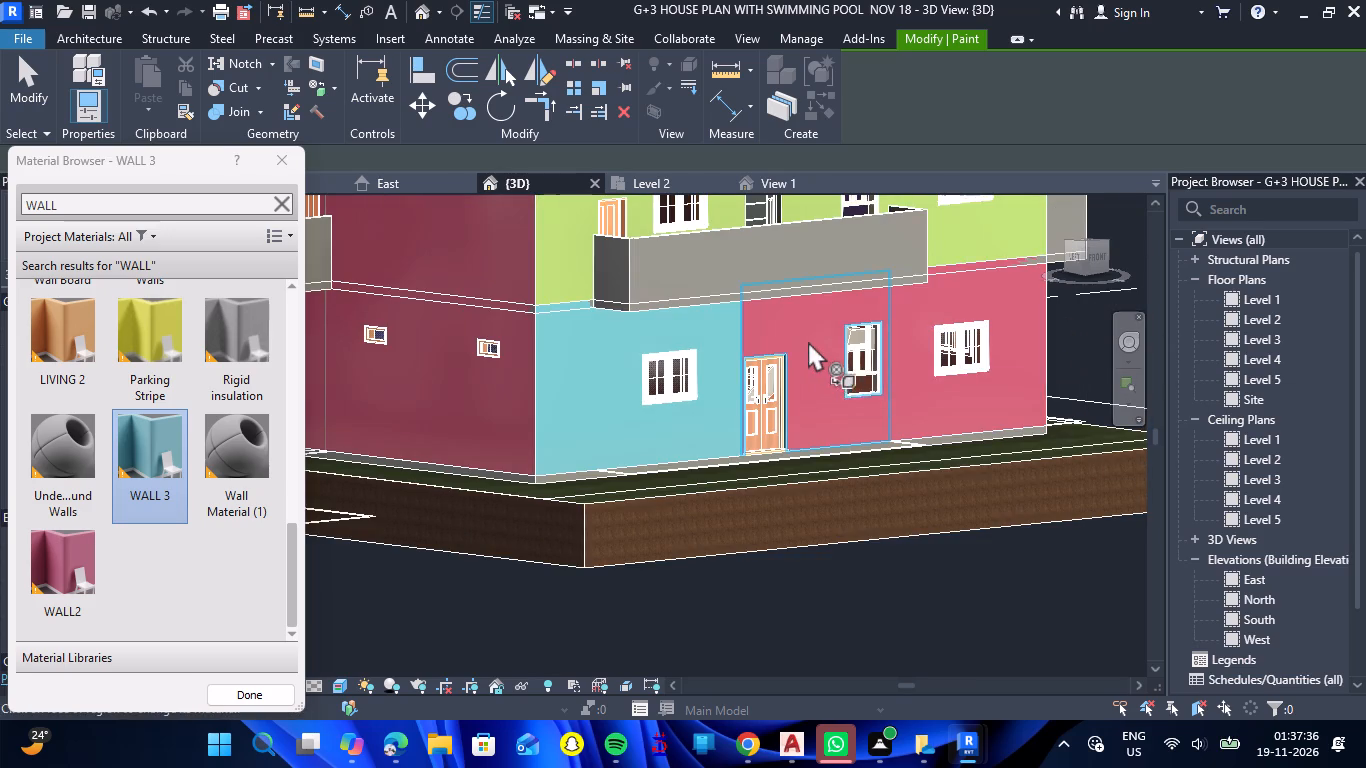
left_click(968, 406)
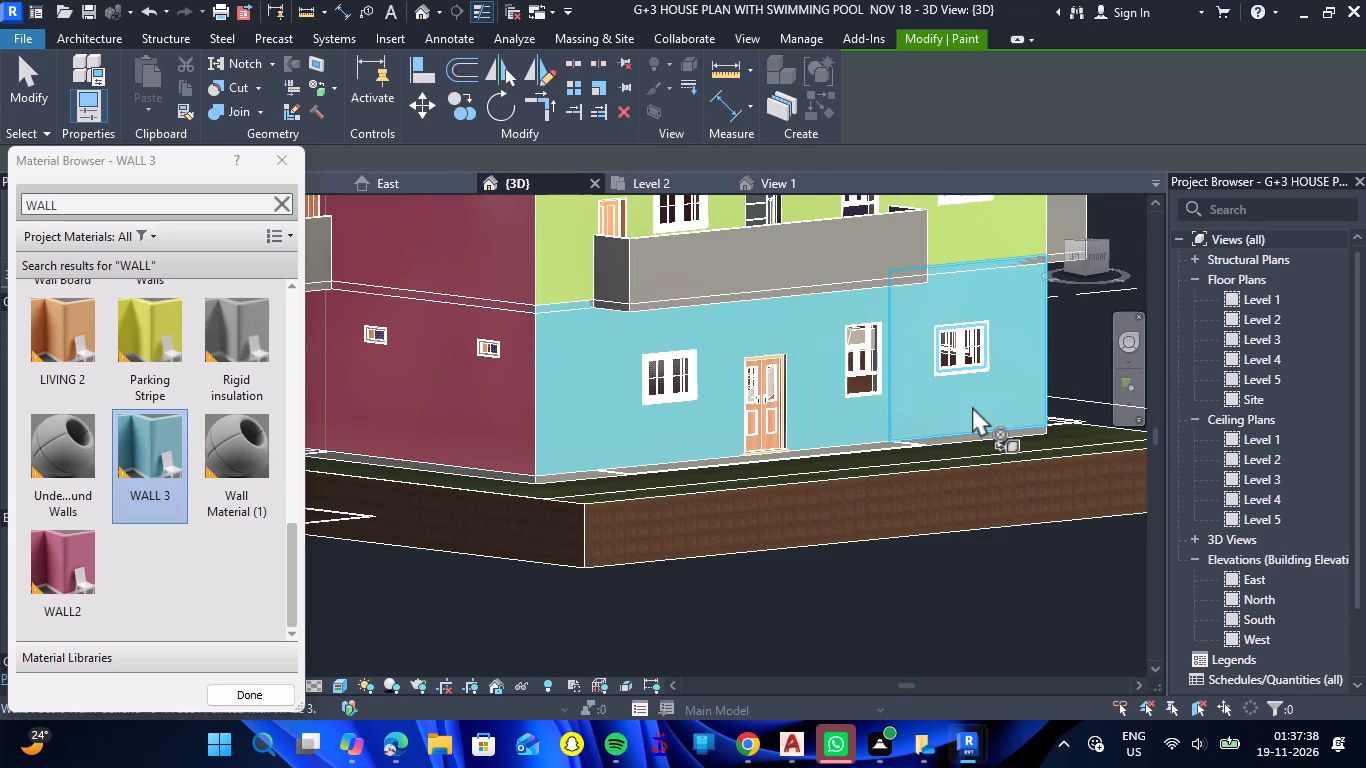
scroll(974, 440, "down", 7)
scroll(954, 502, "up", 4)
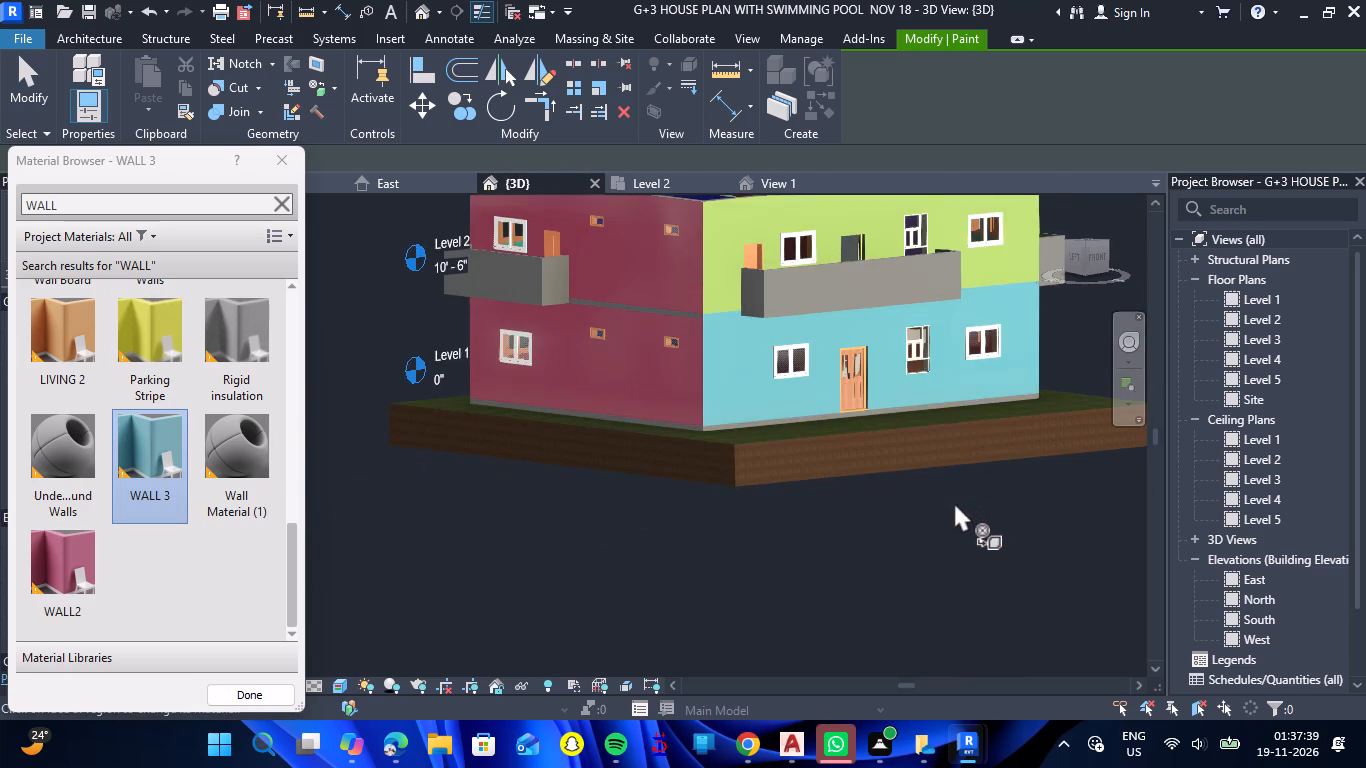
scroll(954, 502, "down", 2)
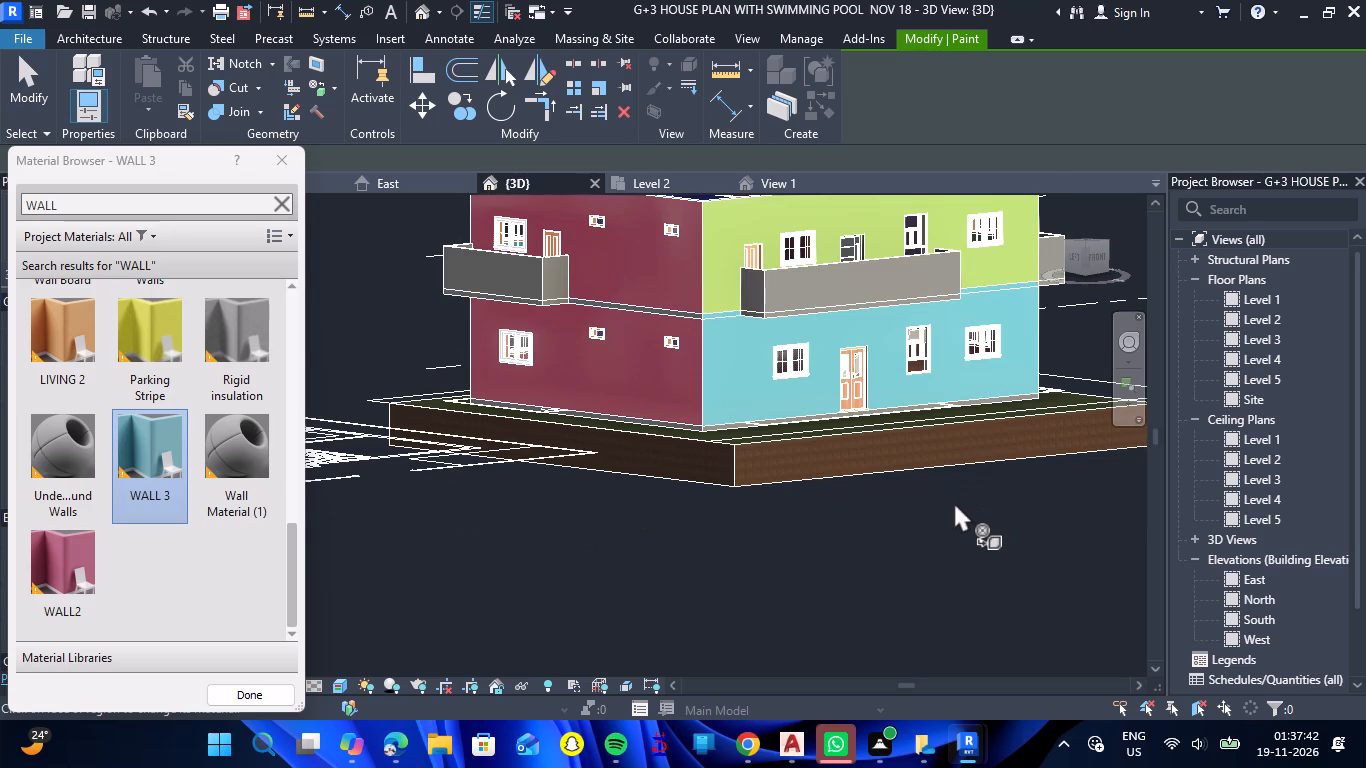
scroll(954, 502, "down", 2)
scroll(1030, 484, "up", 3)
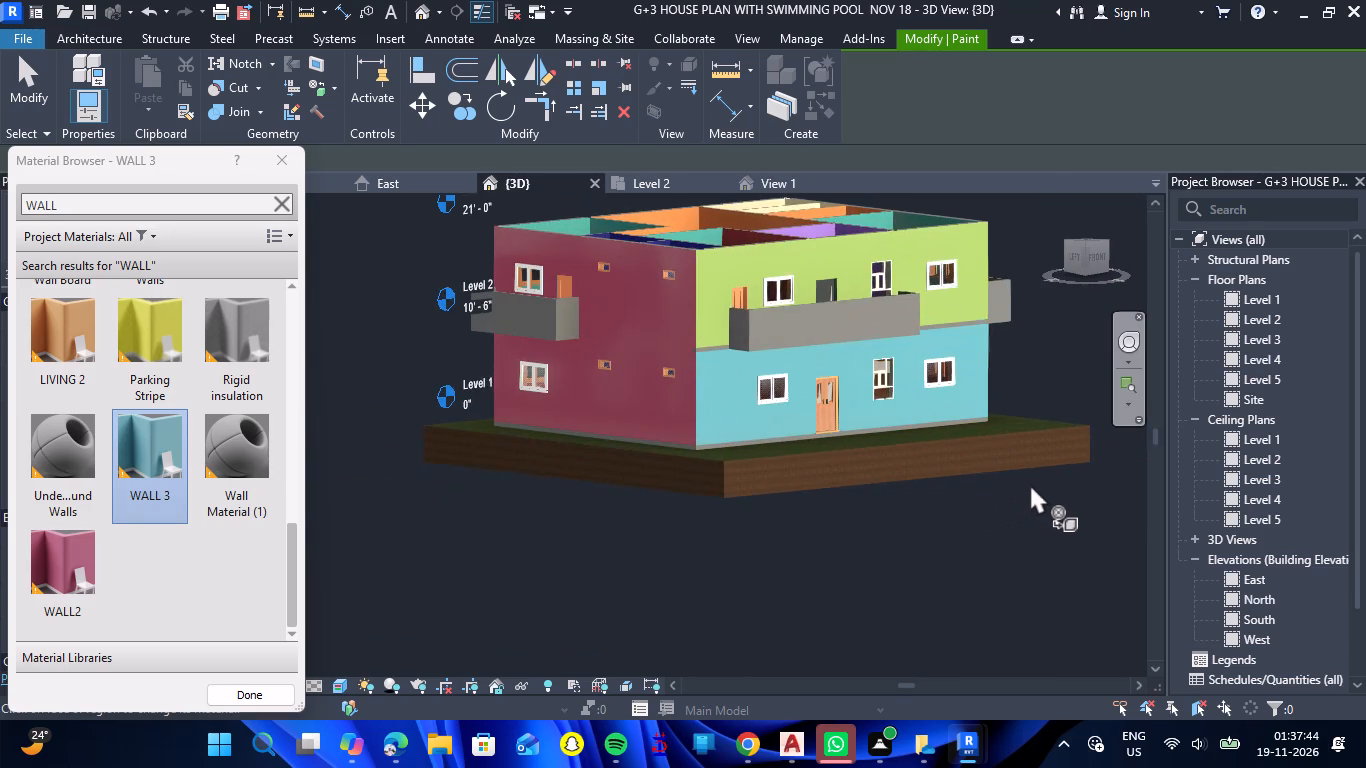
Repaint all ground-floor wall faces of the front facade with WALL2.
left_click(97, 563)
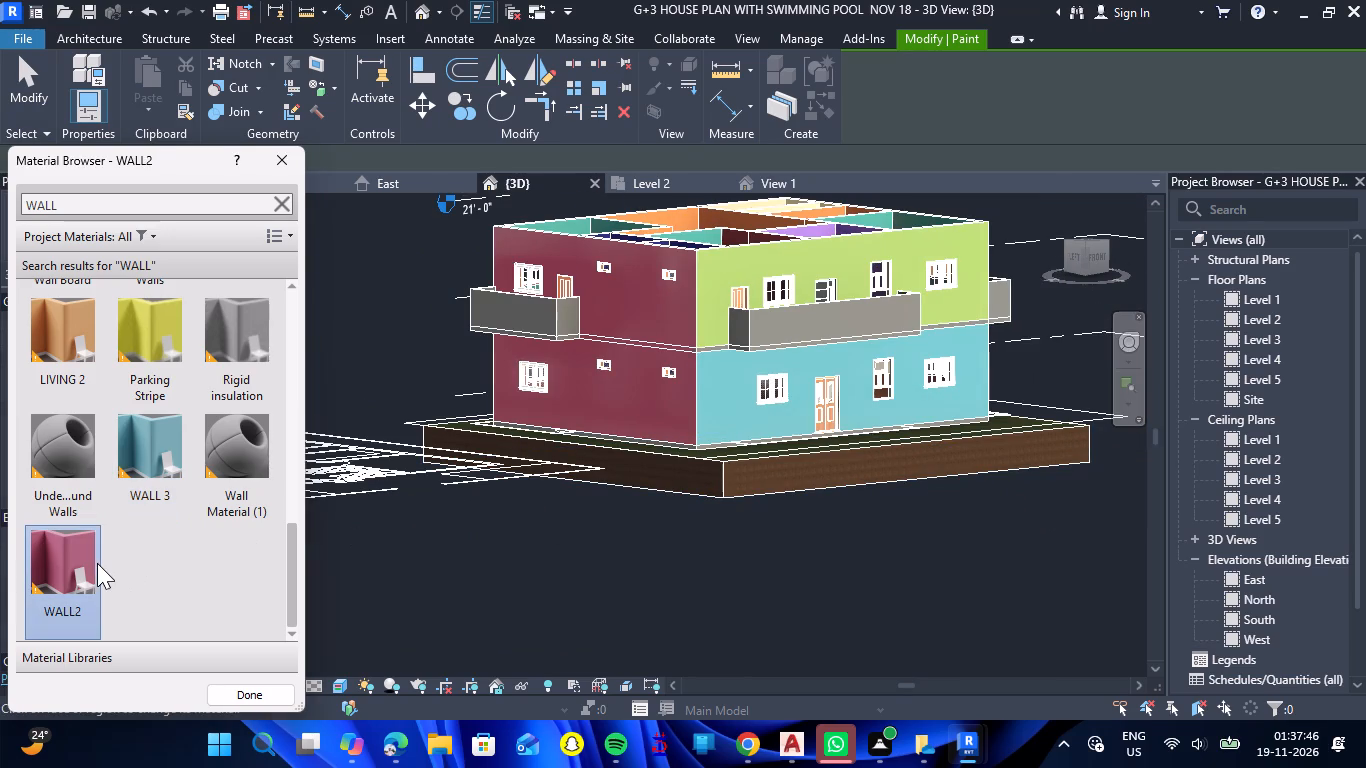
left_click(717, 421)
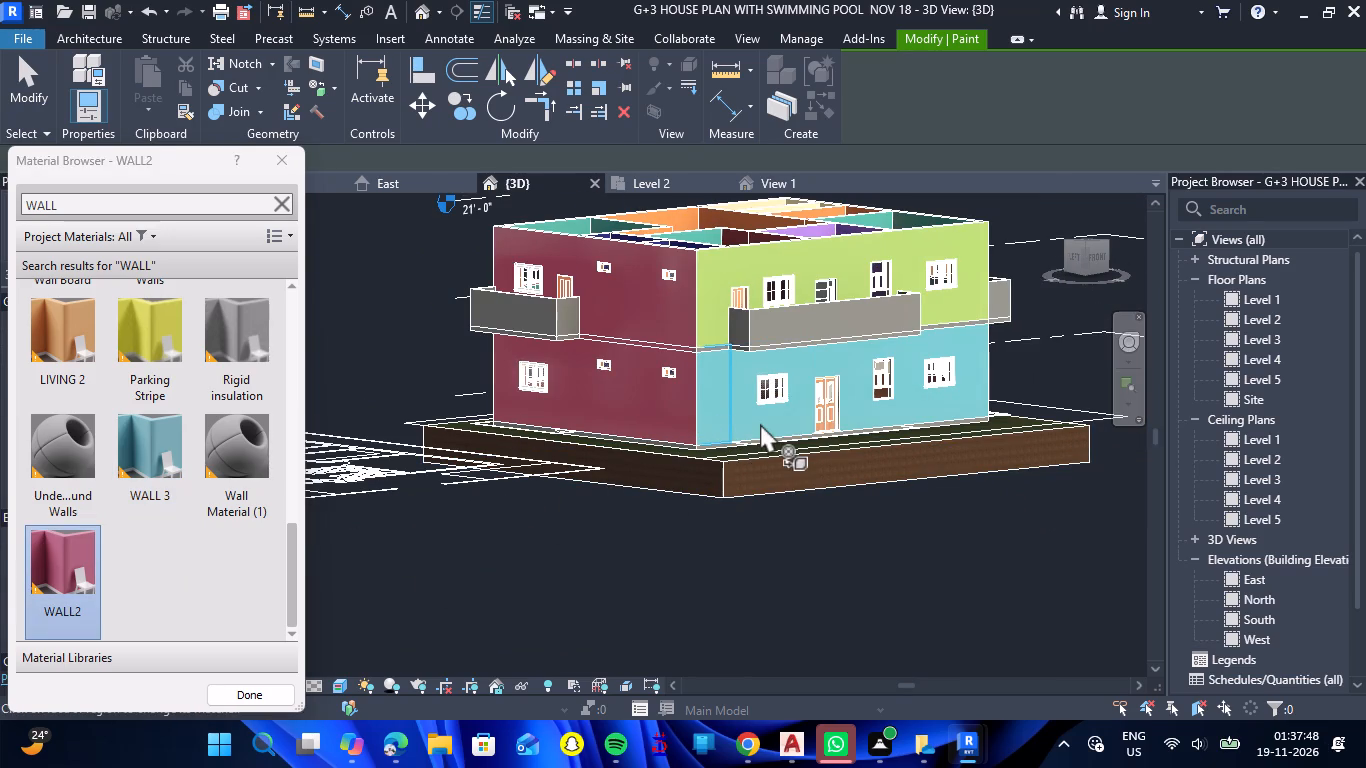
left_click(766, 423)
left_click(848, 416)
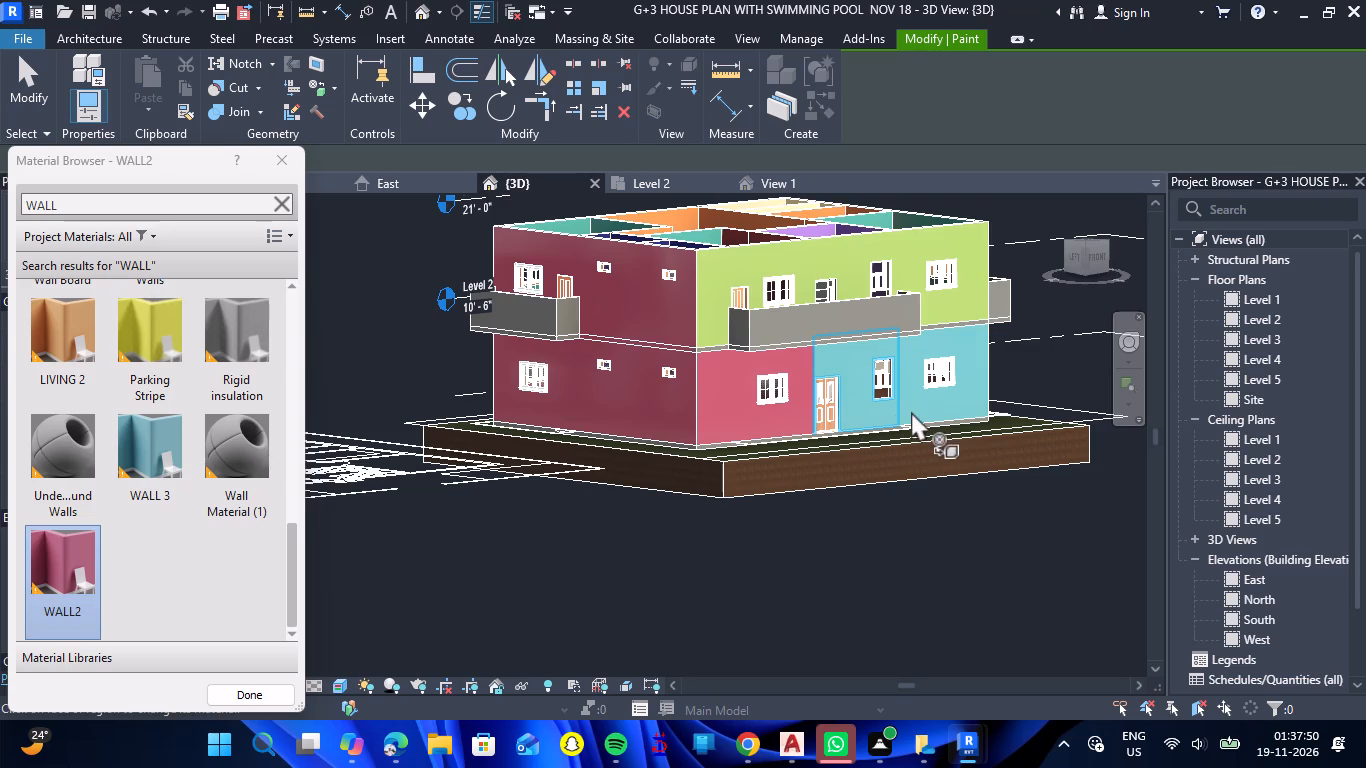
left_click(927, 406)
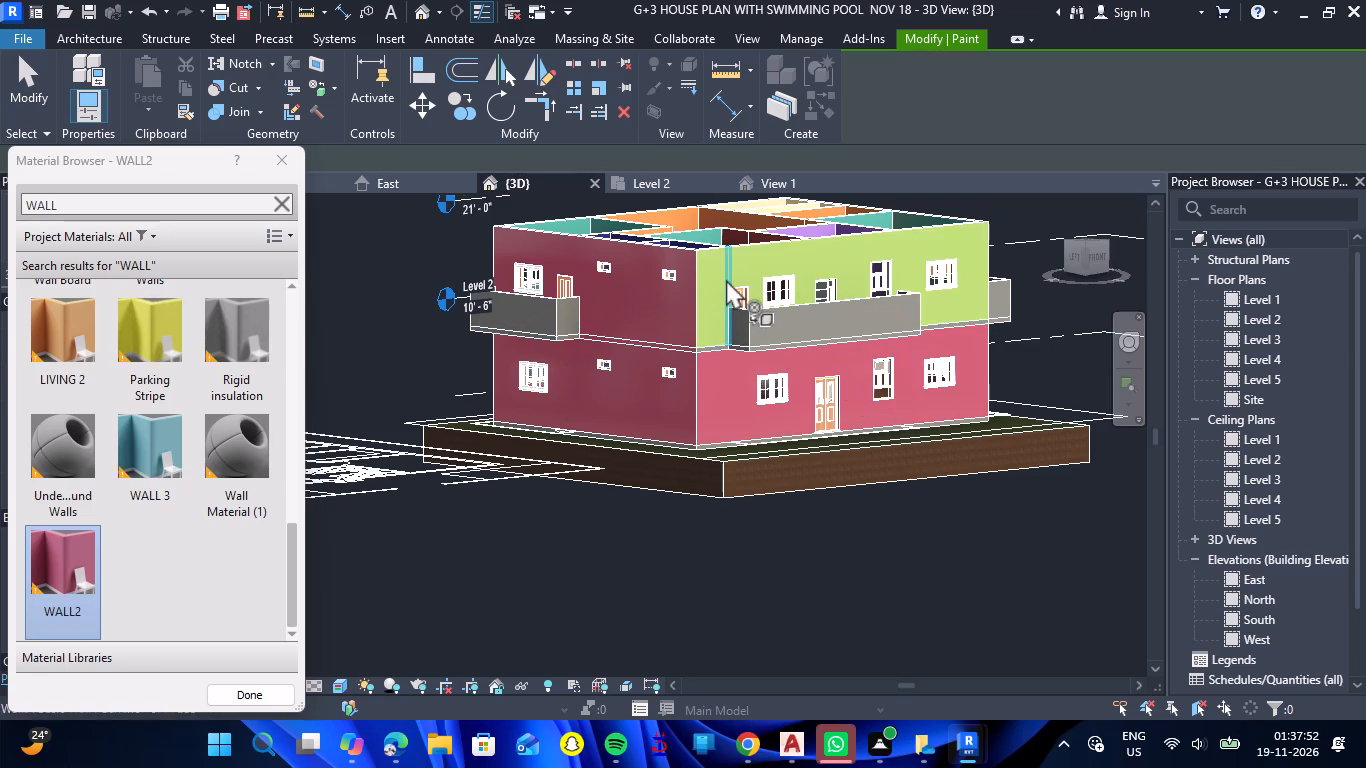
Paint all upper-floor wall faces of the front facade with WALL2.
left_click(726, 279)
left_click(714, 280)
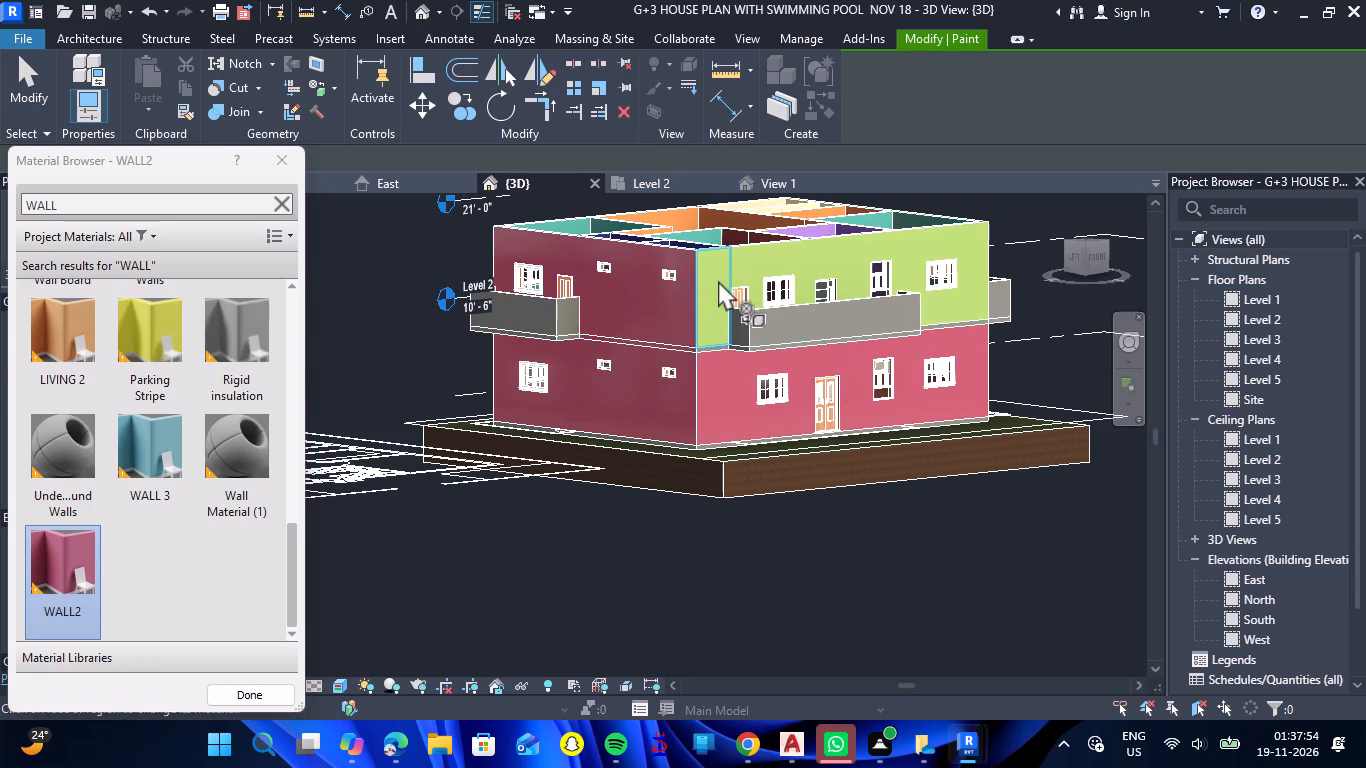
left_click(777, 262)
left_click(843, 256)
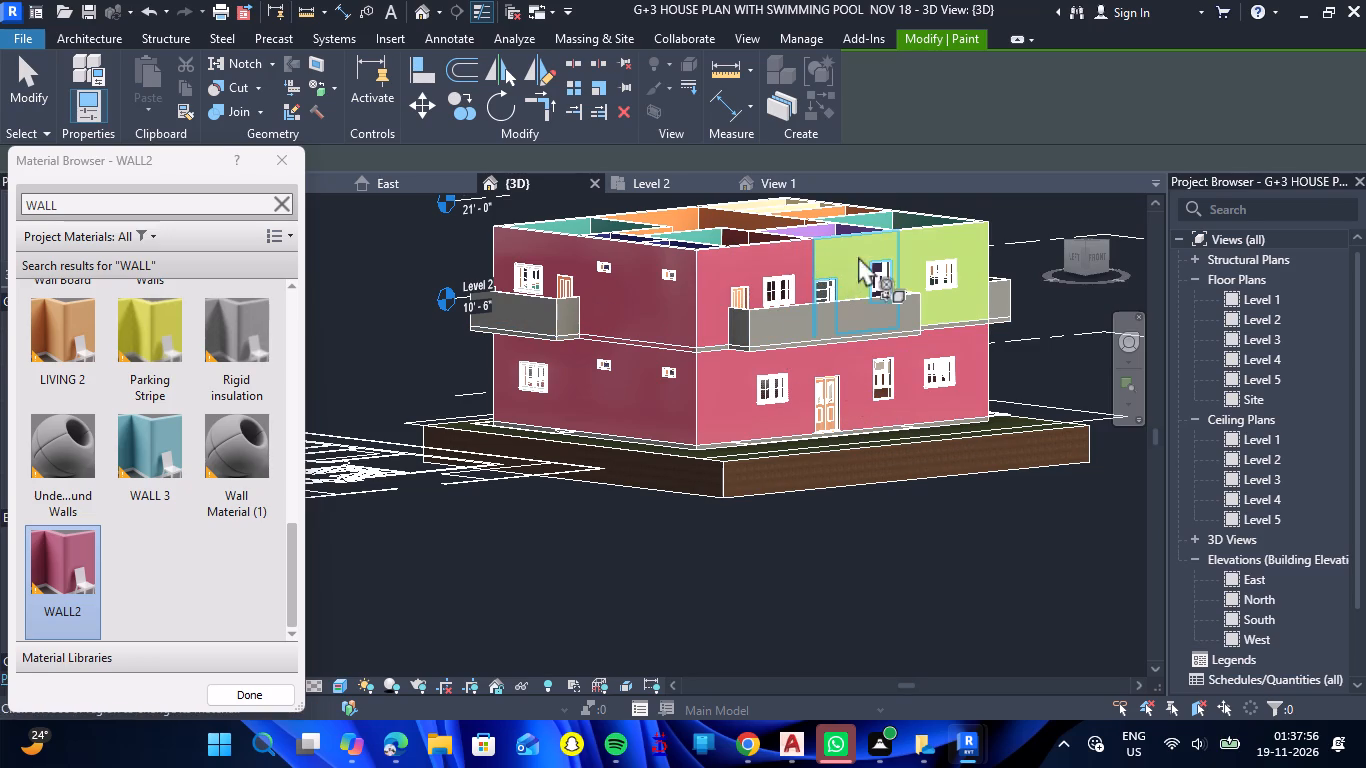
left_click(937, 249)
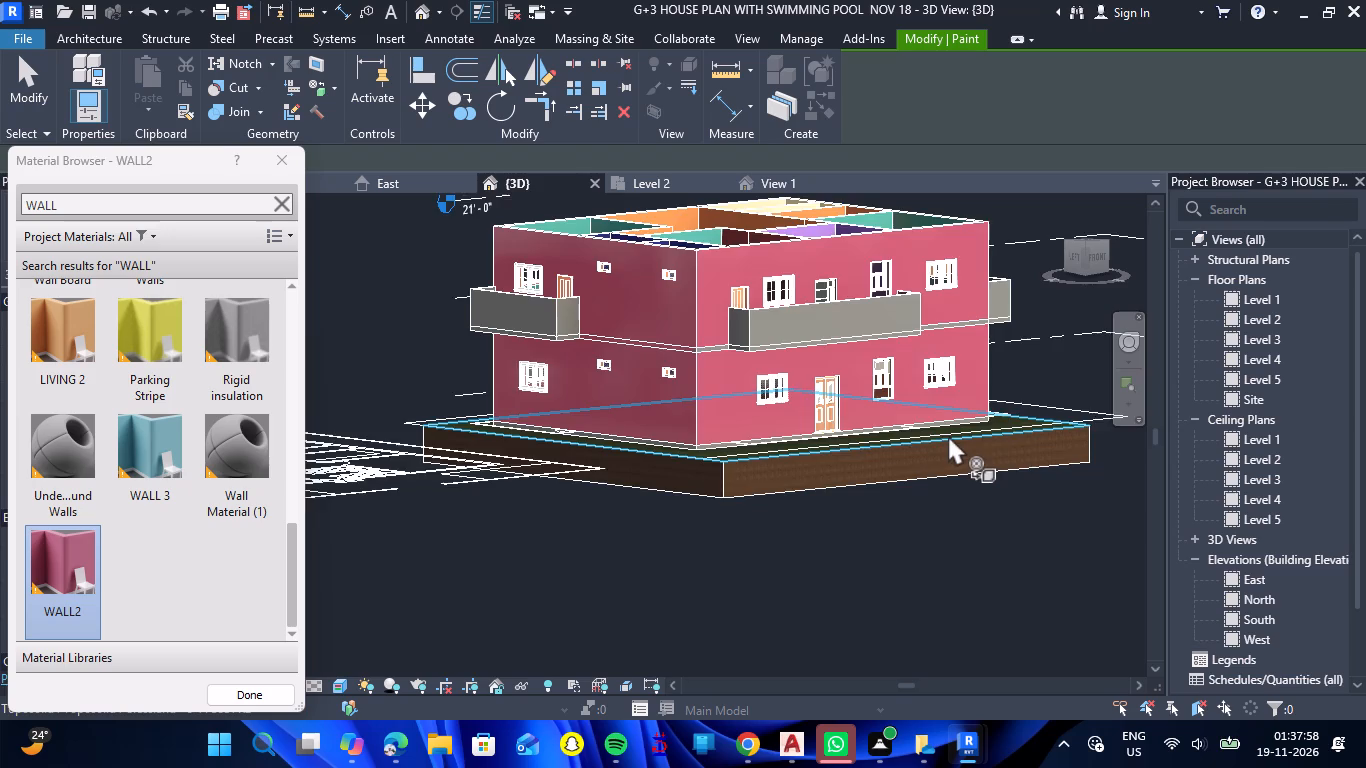
Paint the three upper-floor and three ground-floor wall faces of the right facade with WALL2.
scroll(948, 436, "down", 3)
left_click_drag(985, 483, 905, 508, "shift")
right_click_drag(985, 483, 905, 508, "shift")
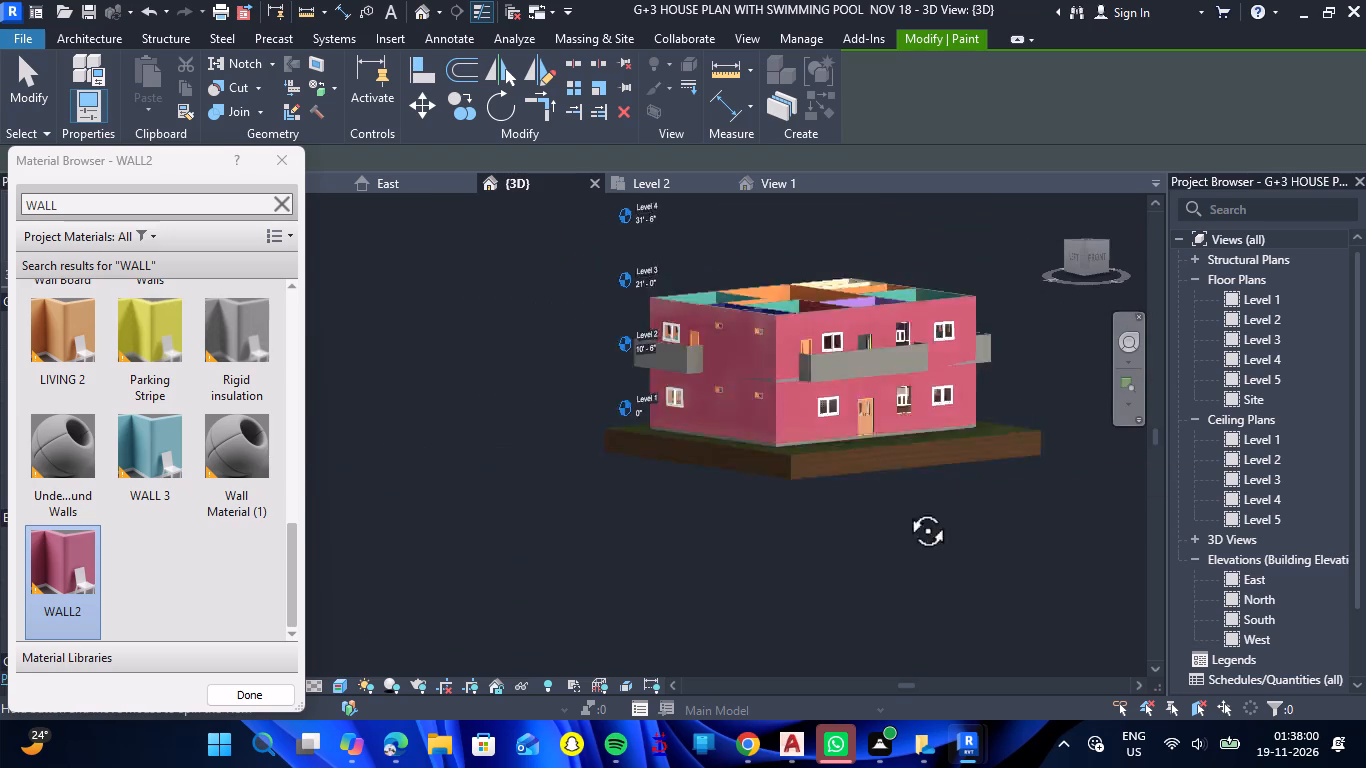
right_click_drag(905, 508, 641, 520, "shift")
left_click_drag(905, 508, 641, 520, "shift")
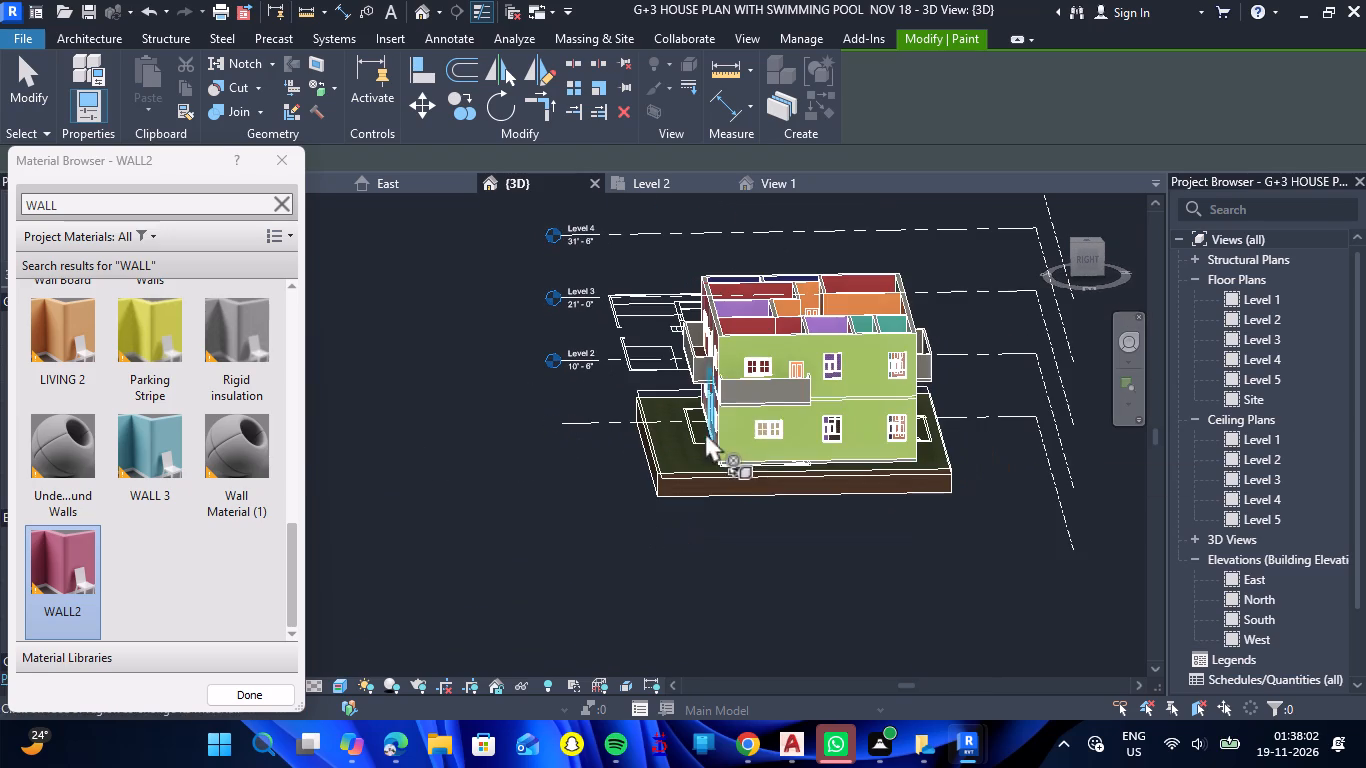
left_click(733, 363)
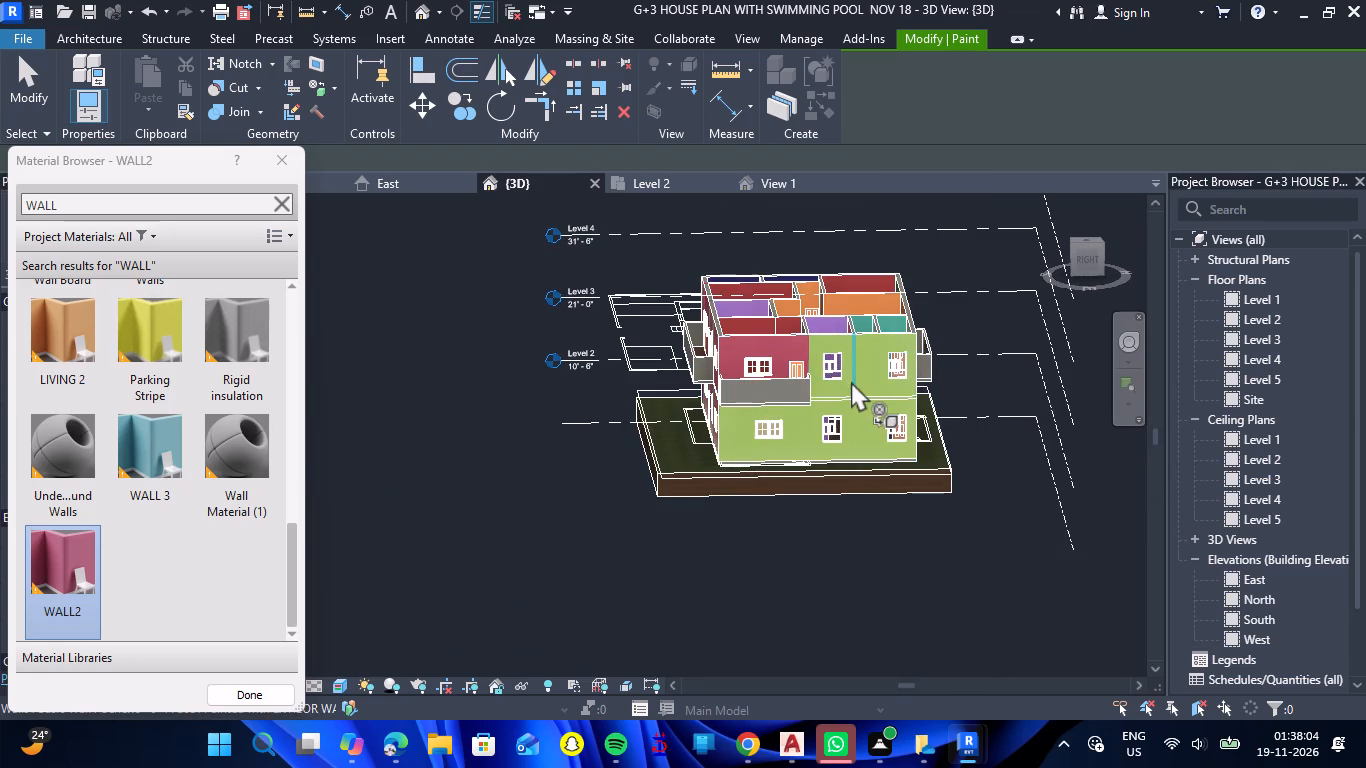
left_click(845, 385)
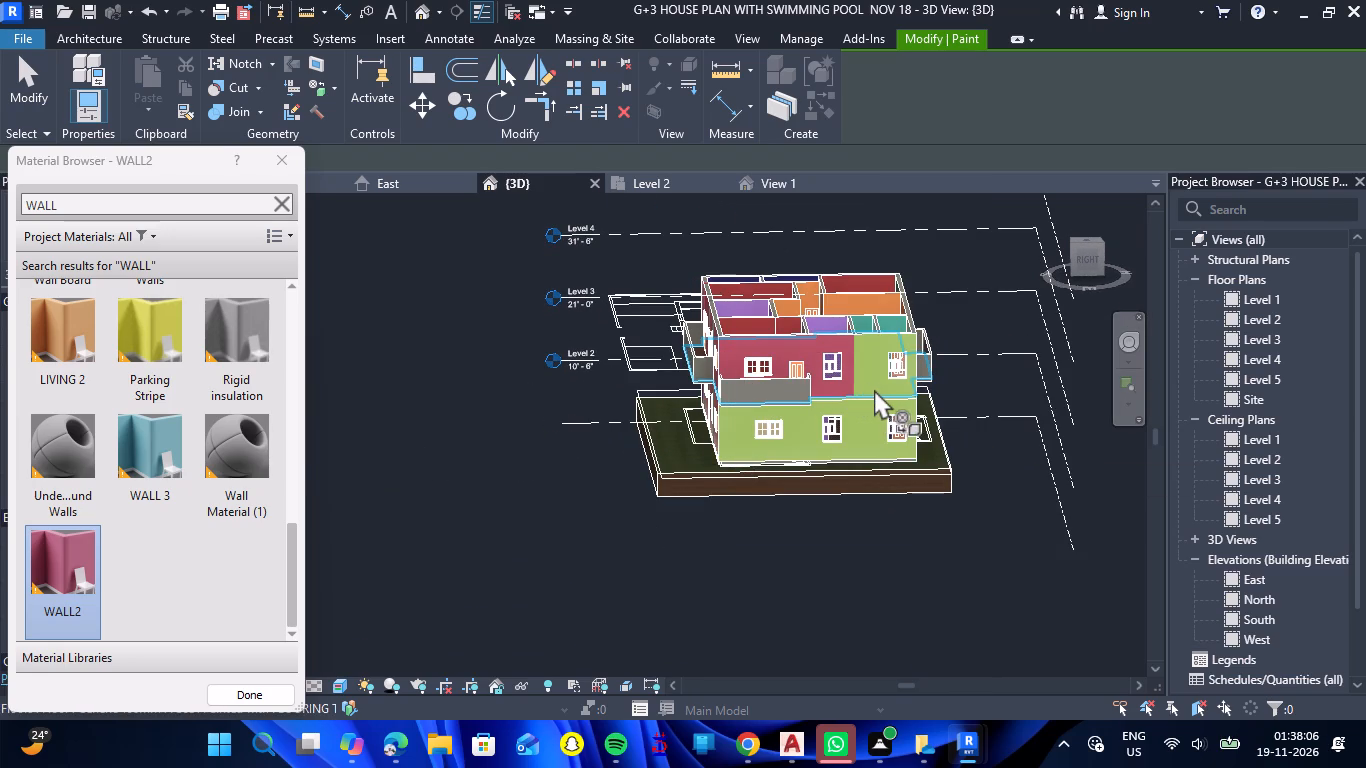
left_click(882, 385)
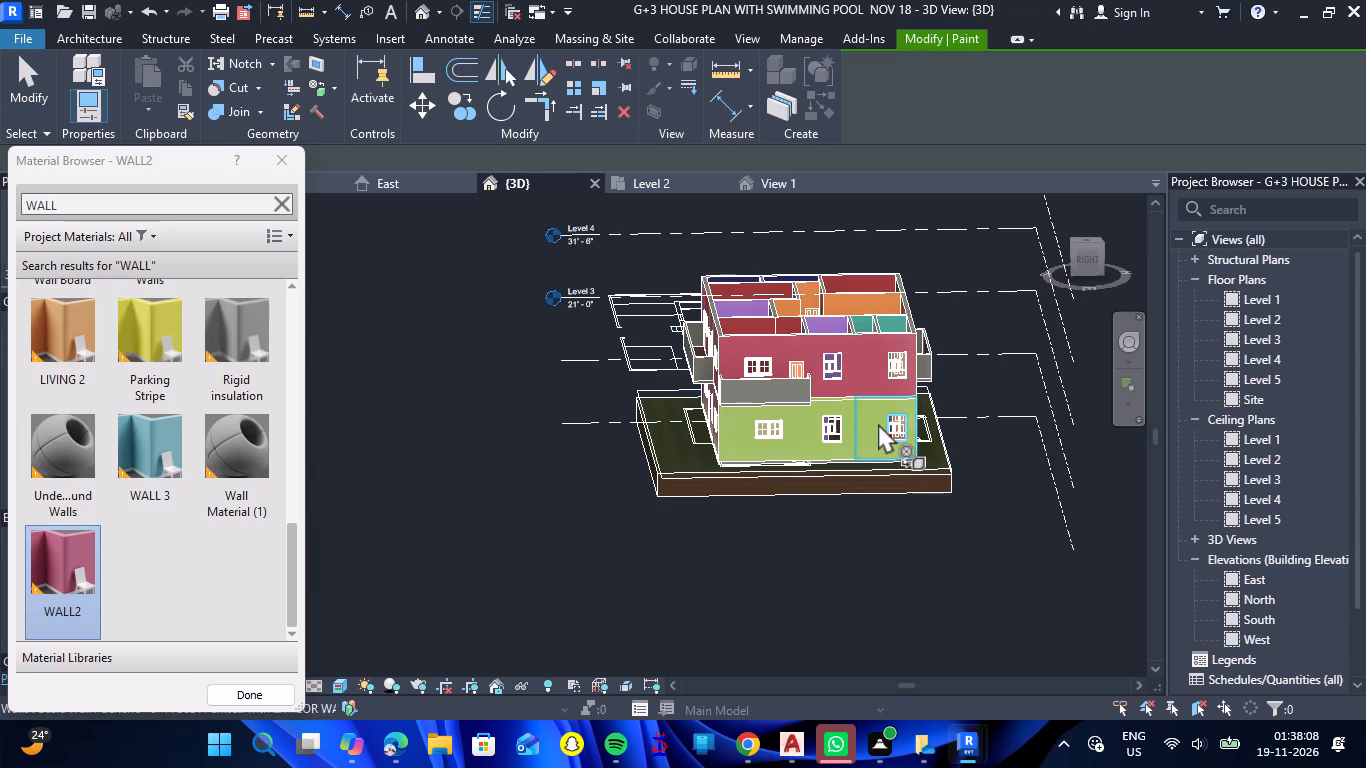
left_click(878, 423)
left_click(819, 444)
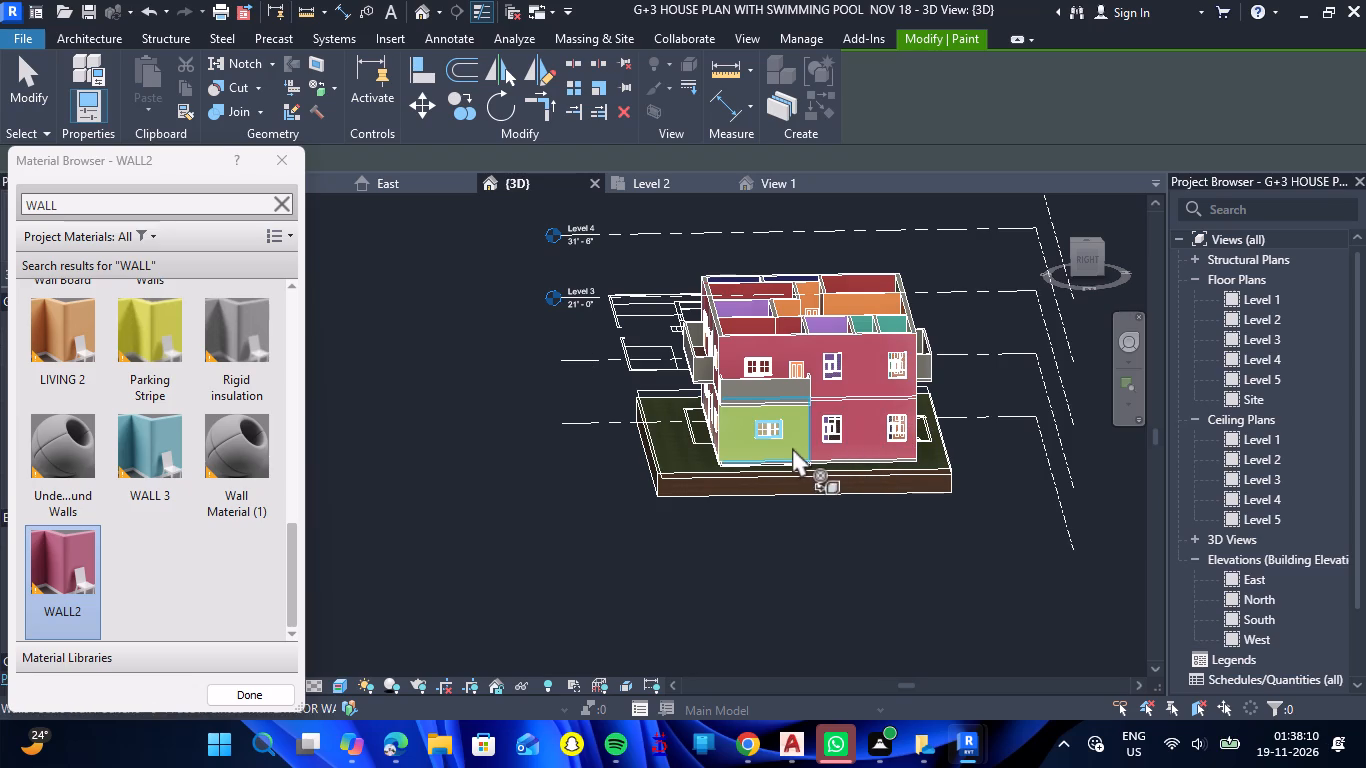
left_click(792, 446)
Paint the three ground-floor and three upper-floor wall faces of the back facade with WALL2.
left_click_drag(865, 539, 805, 538, "shift")
right_click_drag(865, 539, 805, 538, "shift")
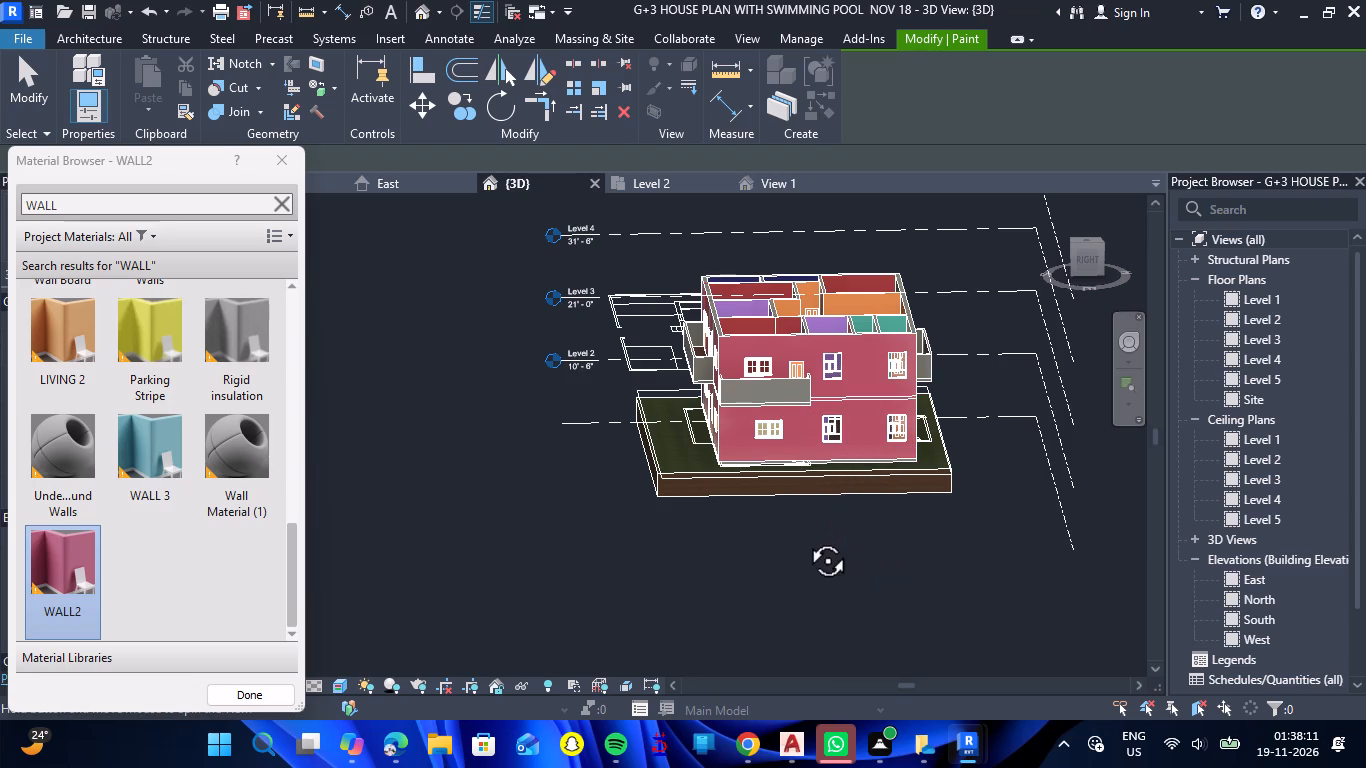
right_click_drag(805, 538, 617, 532, "shift")
left_click_drag(805, 538, 617, 532, "shift")
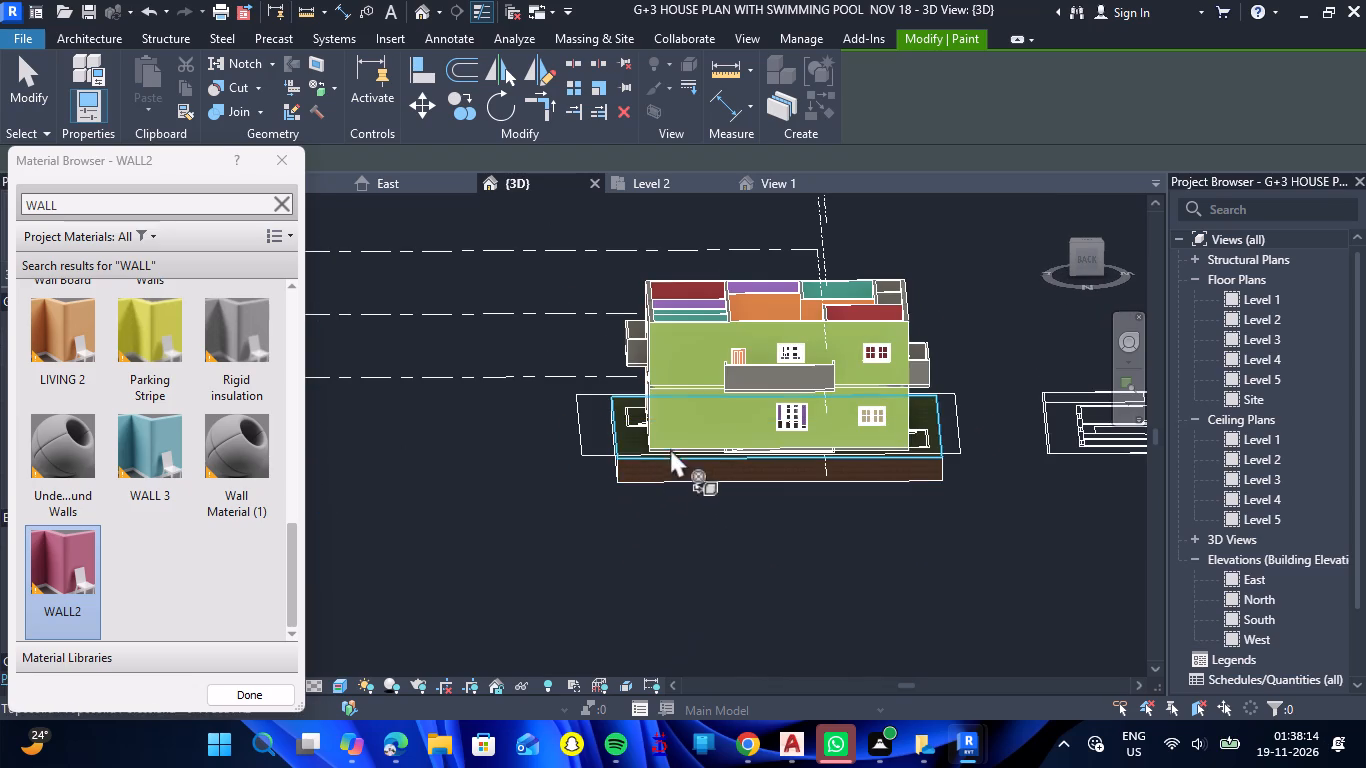
left_click(679, 427)
left_click(687, 371)
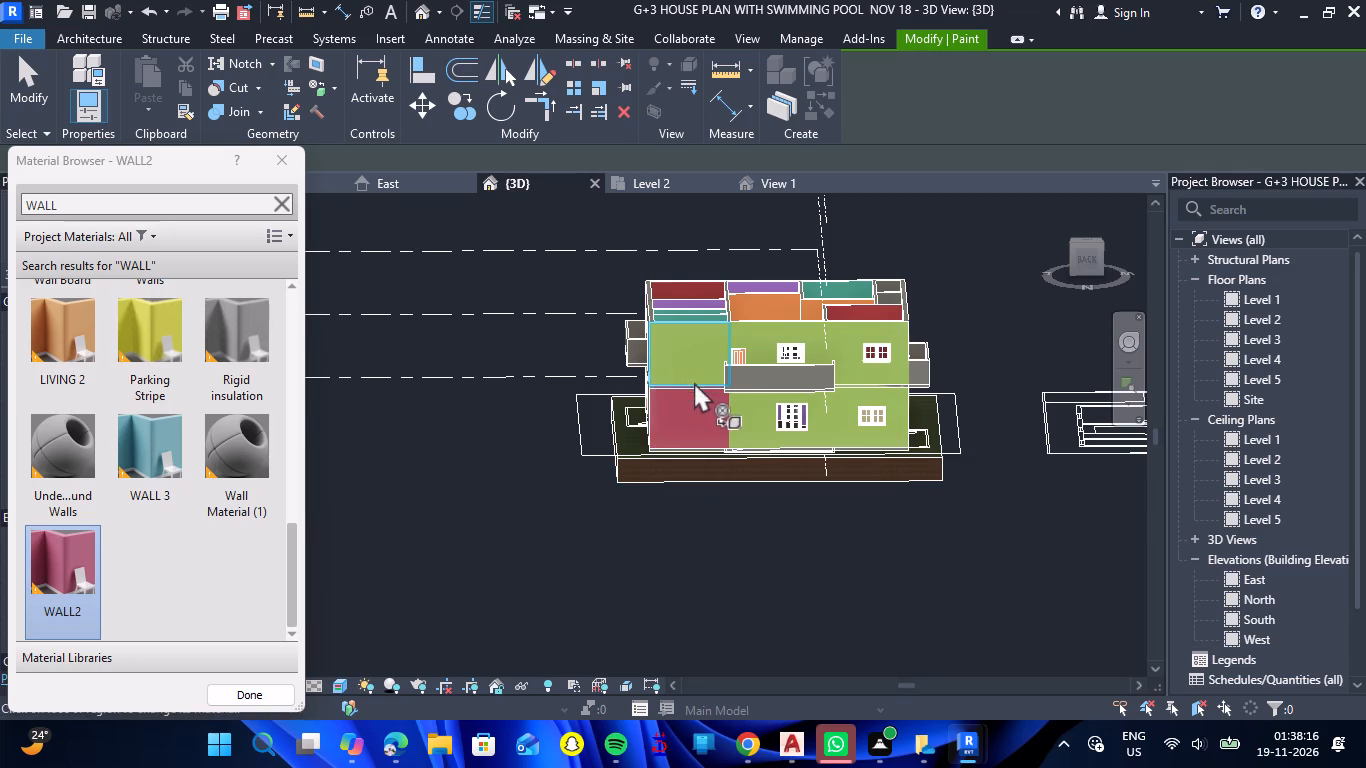
left_click(747, 424)
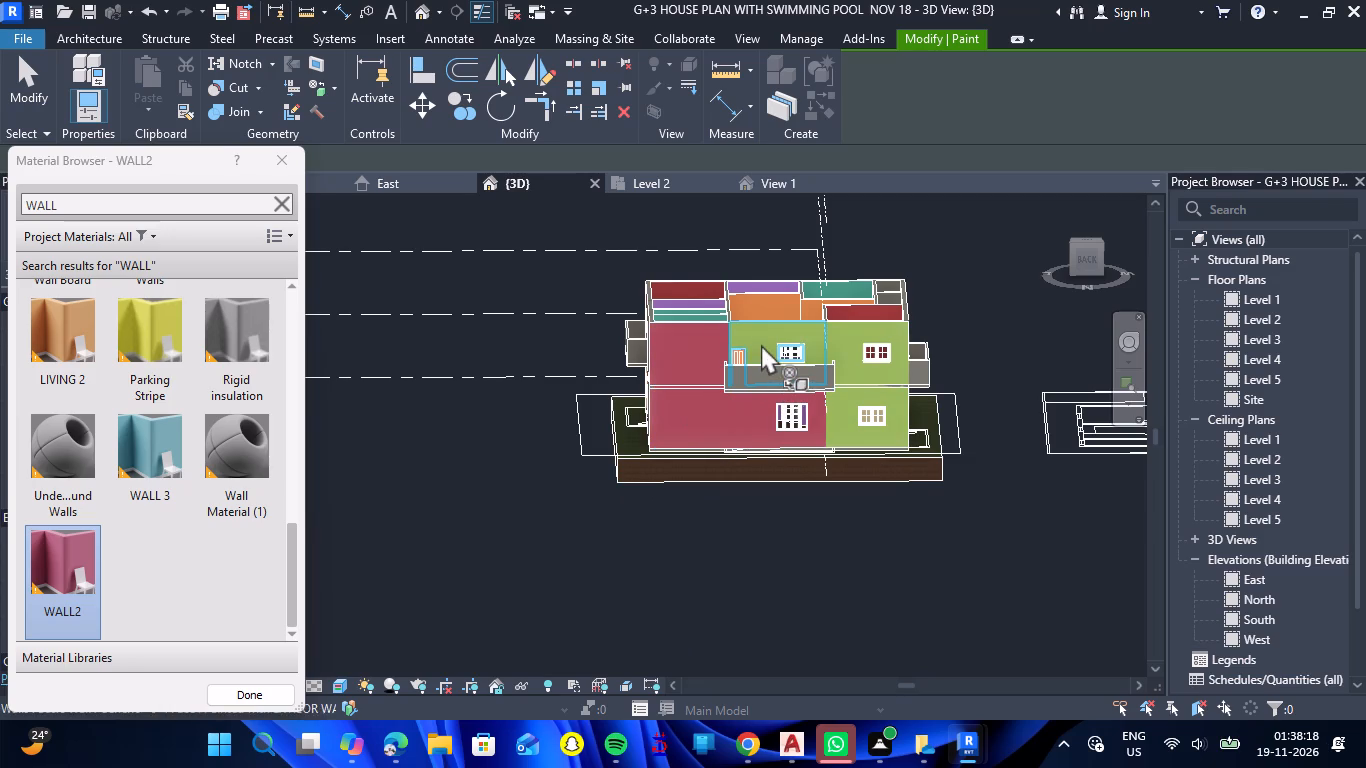
left_click(761, 344)
left_click(846, 344)
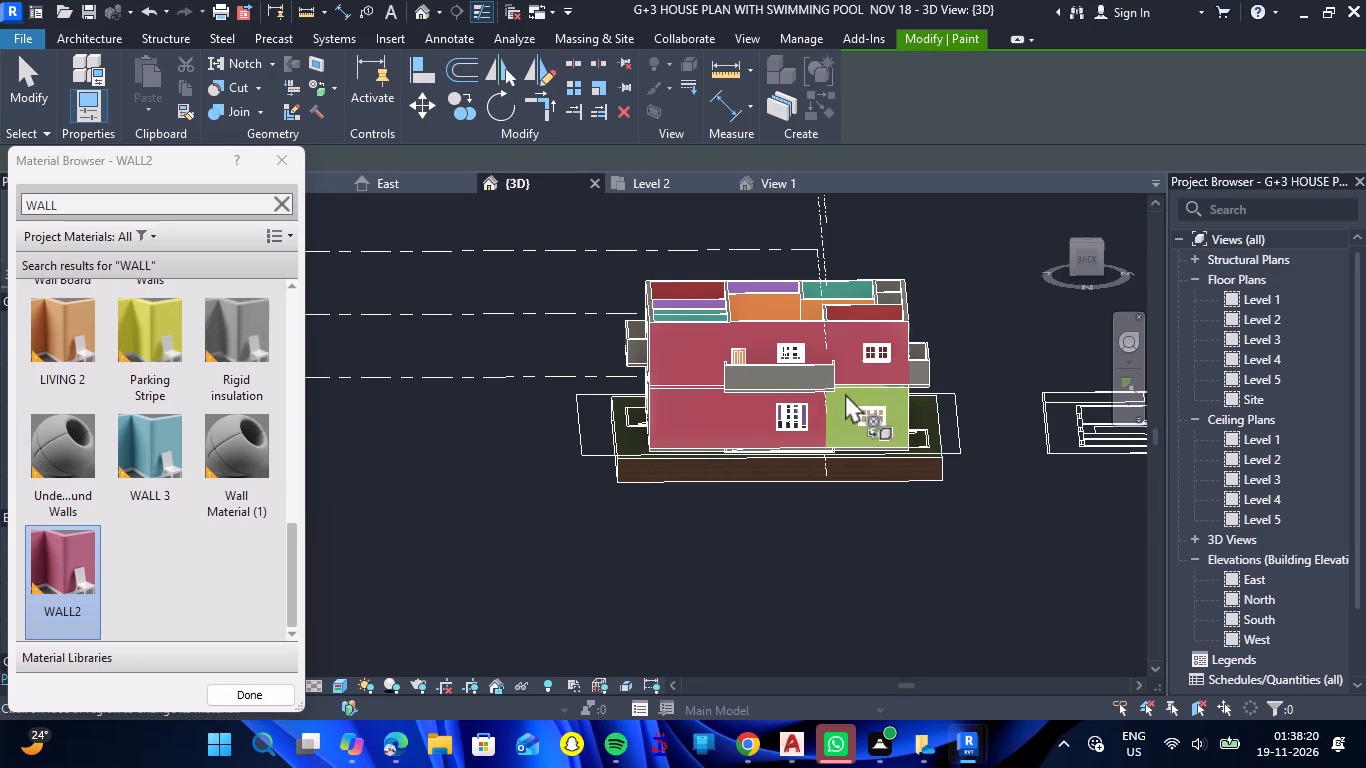
left_click(842, 410)
Paint the exposed floor slab edge between the two storeys on the back facade with WALL2.
scroll(669, 387, "up", 16)
scroll(623, 383, "up", 7)
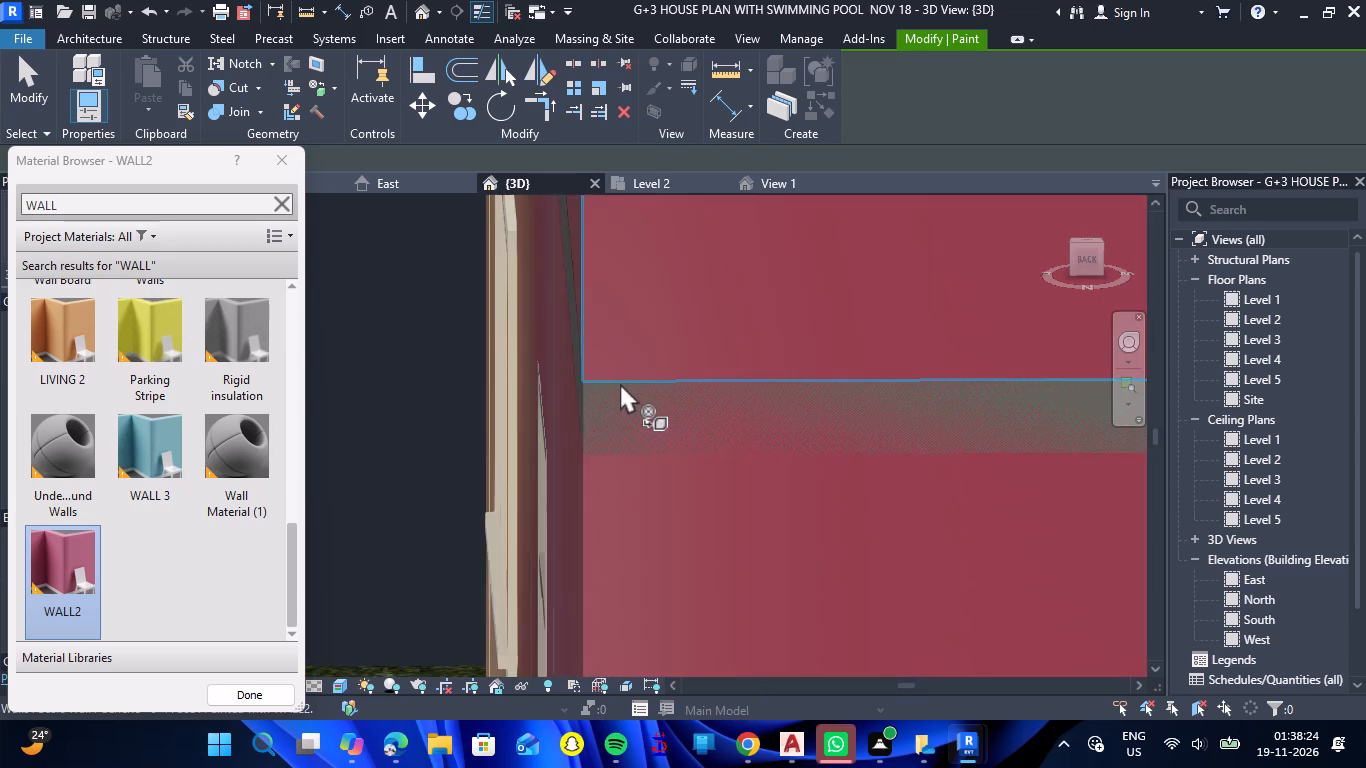
scroll(596, 416, "up", 6)
left_click(596, 416)
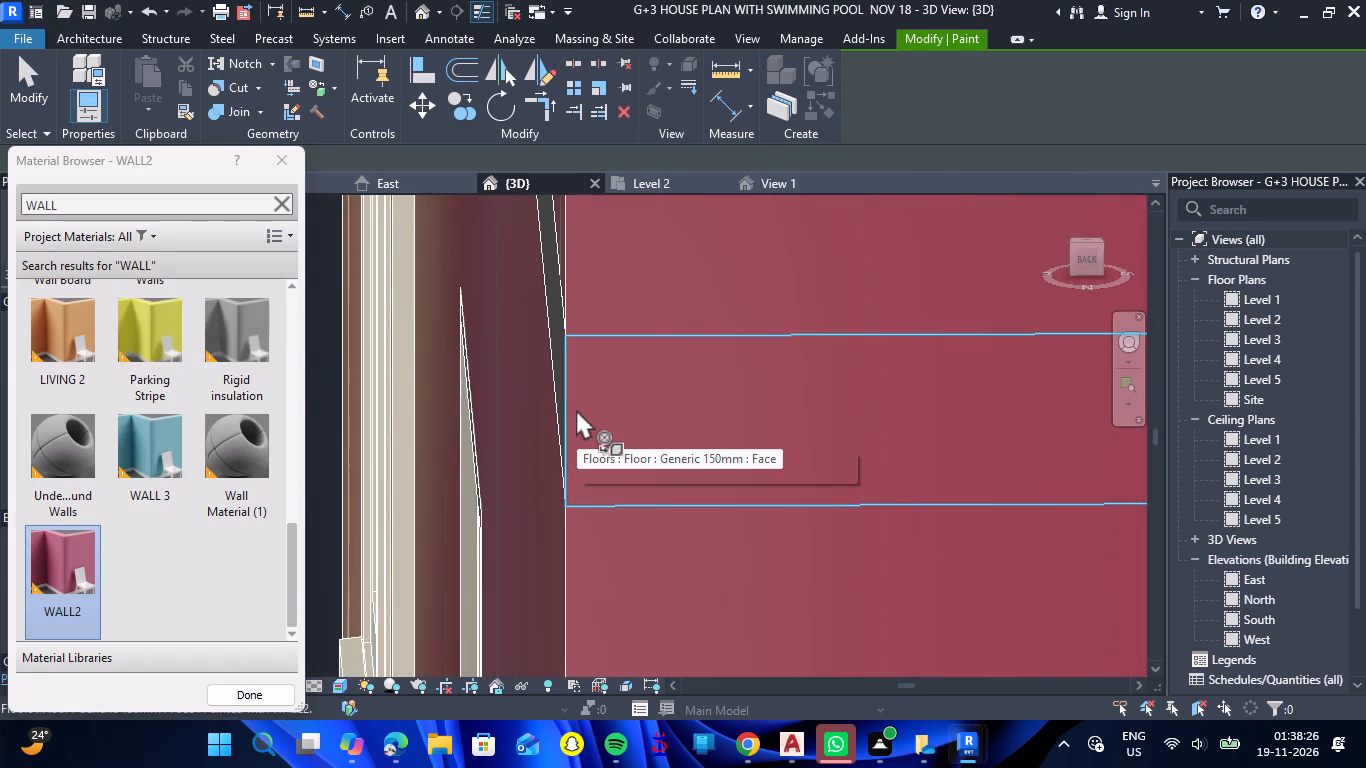
Paint the exposed floor slab edge between the two storeys on the right facade with WALL2.
scroll(624, 401, "down", 8)
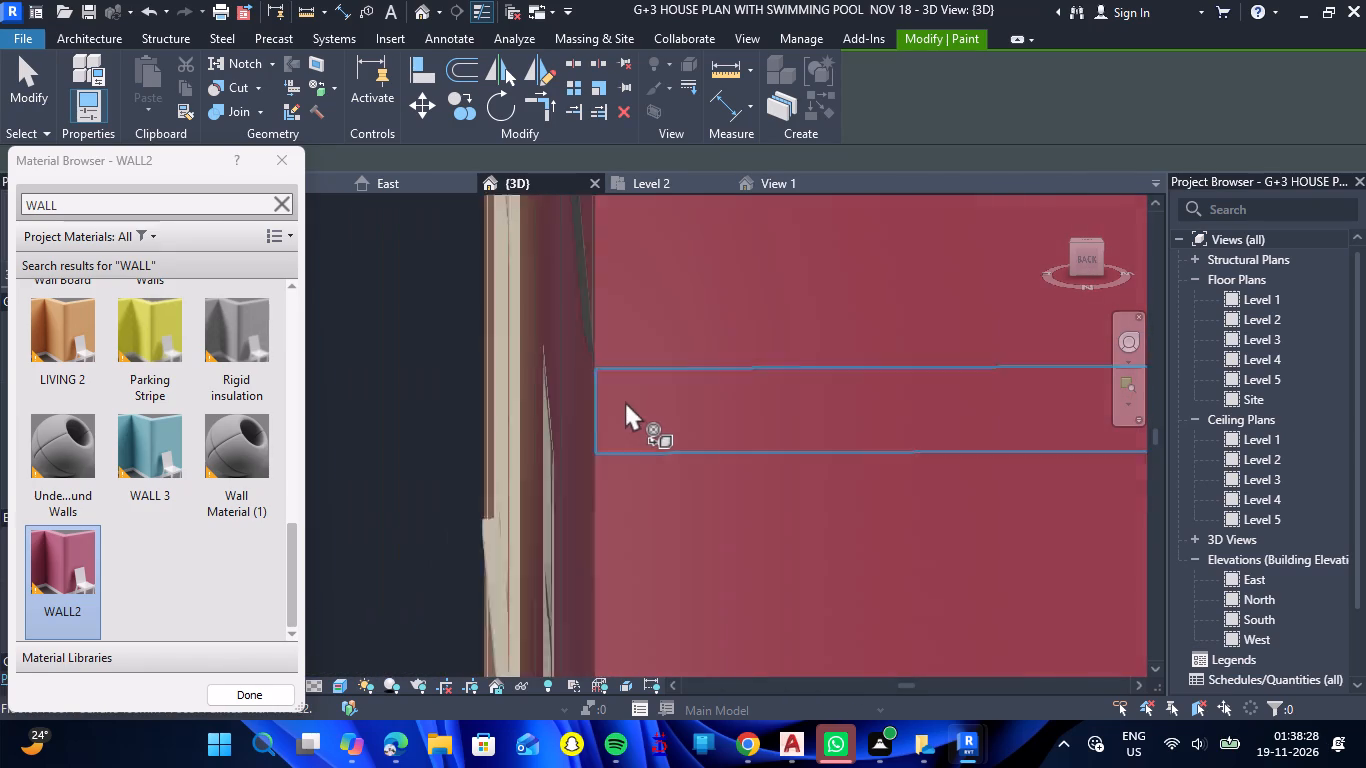
scroll(638, 403, "down", 14)
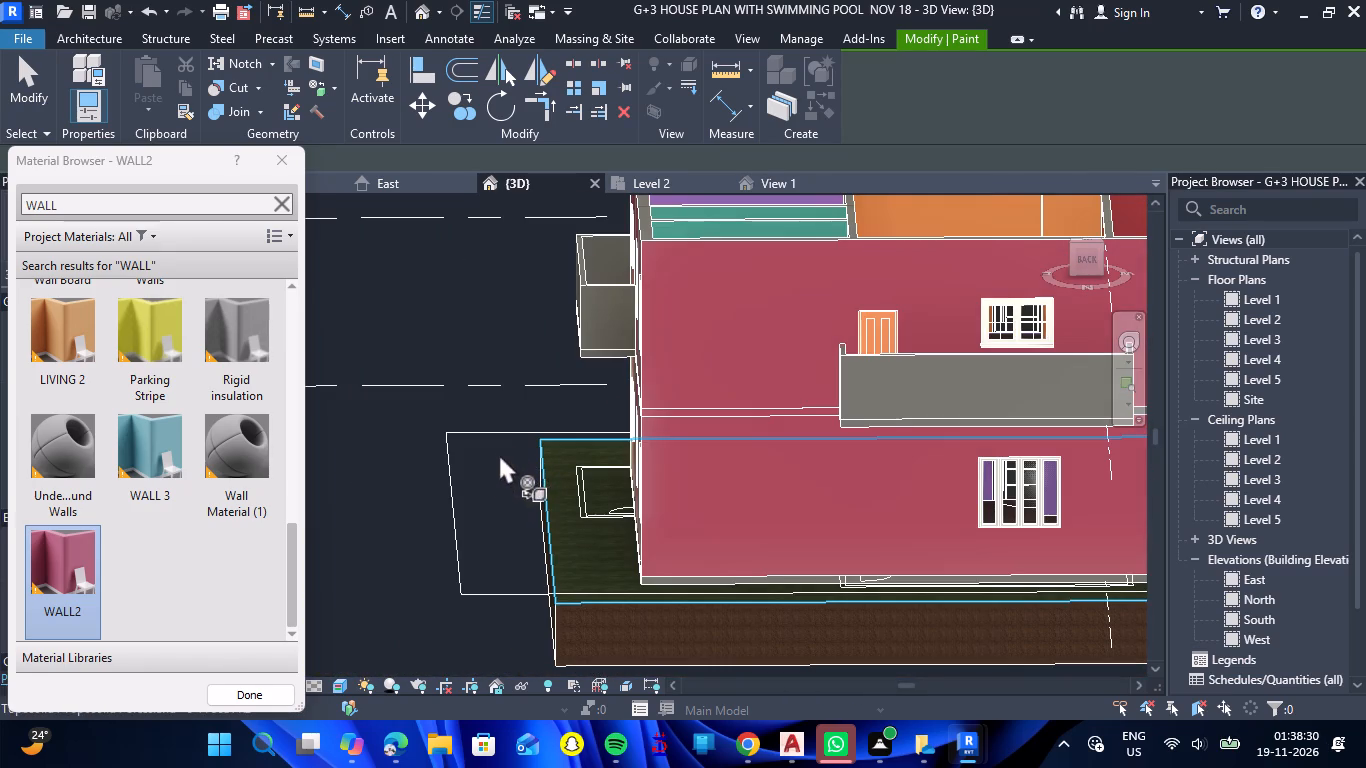
left_click_drag(407, 482, 446, 493)
right_click_drag(407, 482, 446, 493, "shift")
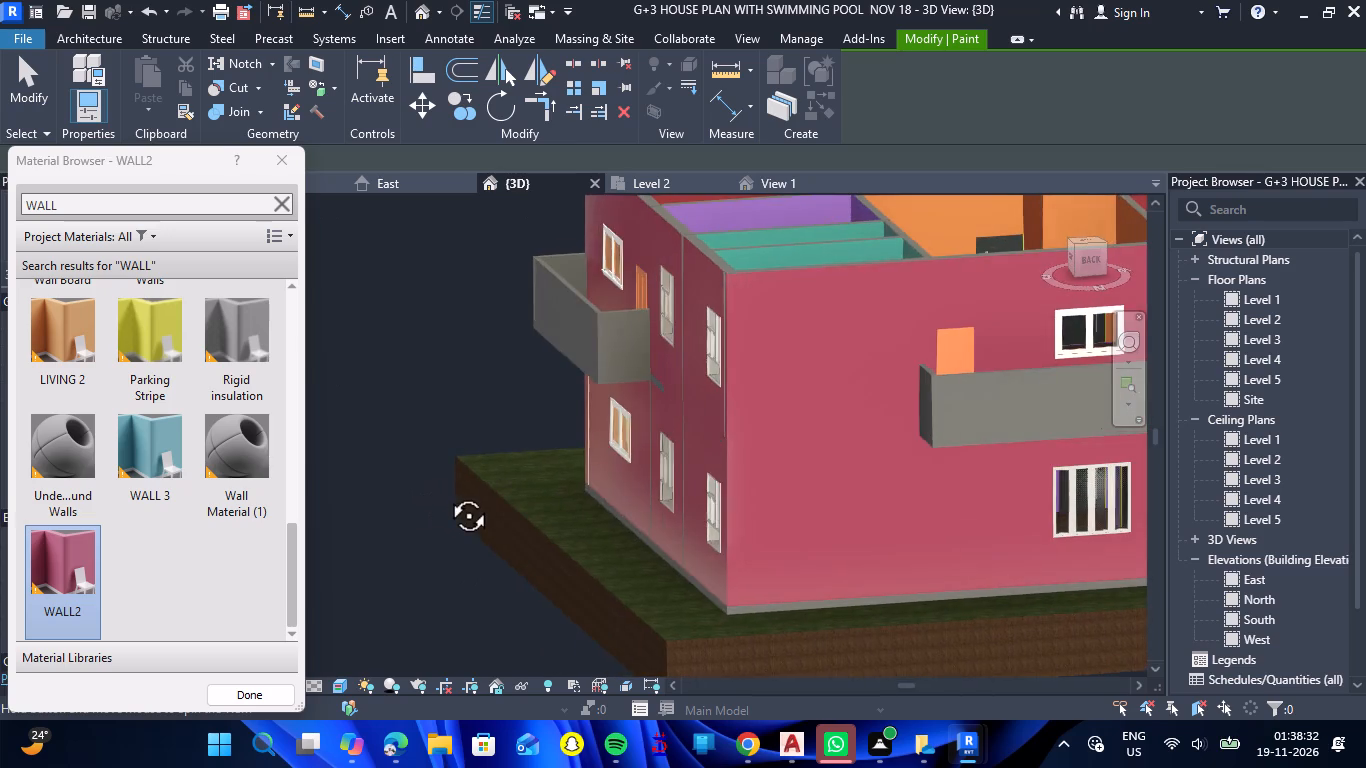
left_click_drag(446, 493, 468, 497)
right_click_drag(446, 493, 468, 497, "shift")
scroll(784, 455, "up", 8)
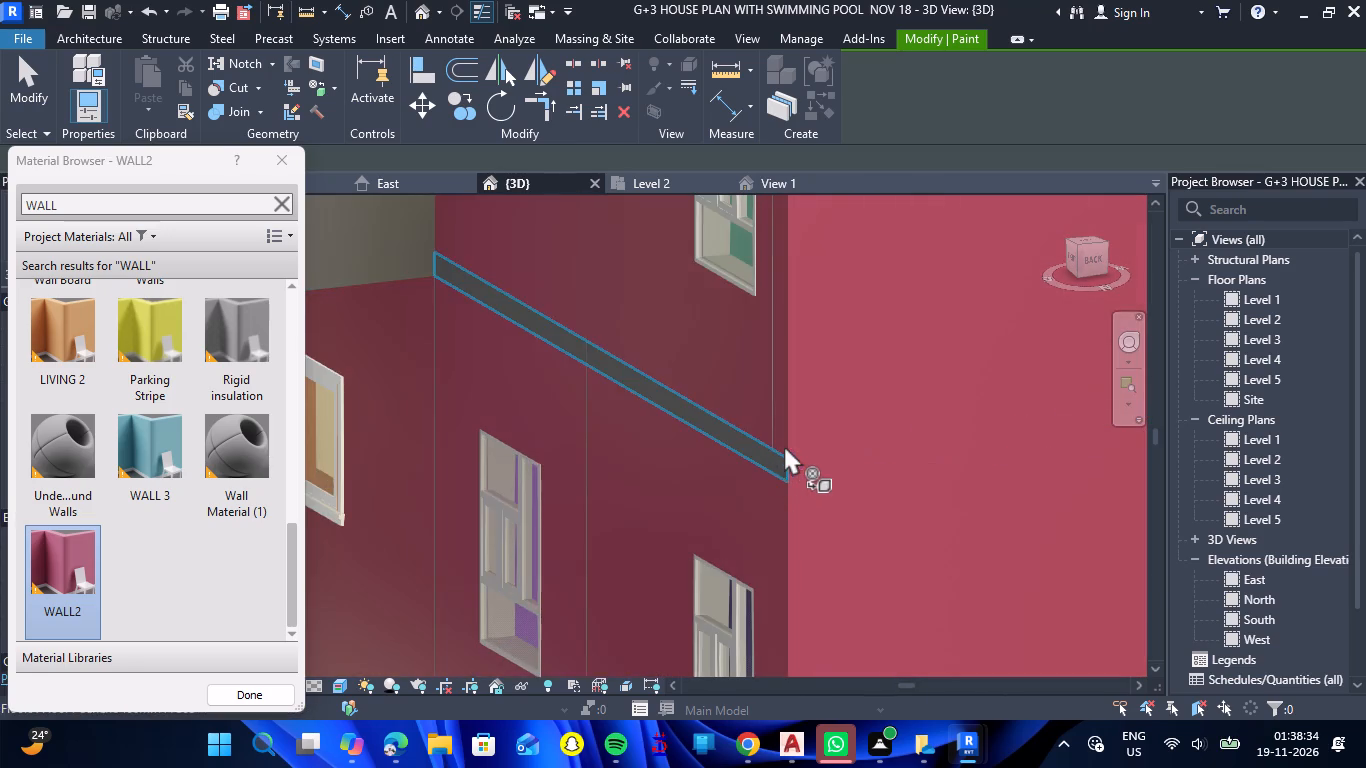
scroll(784, 445, "up", 13)
left_click(791, 510)
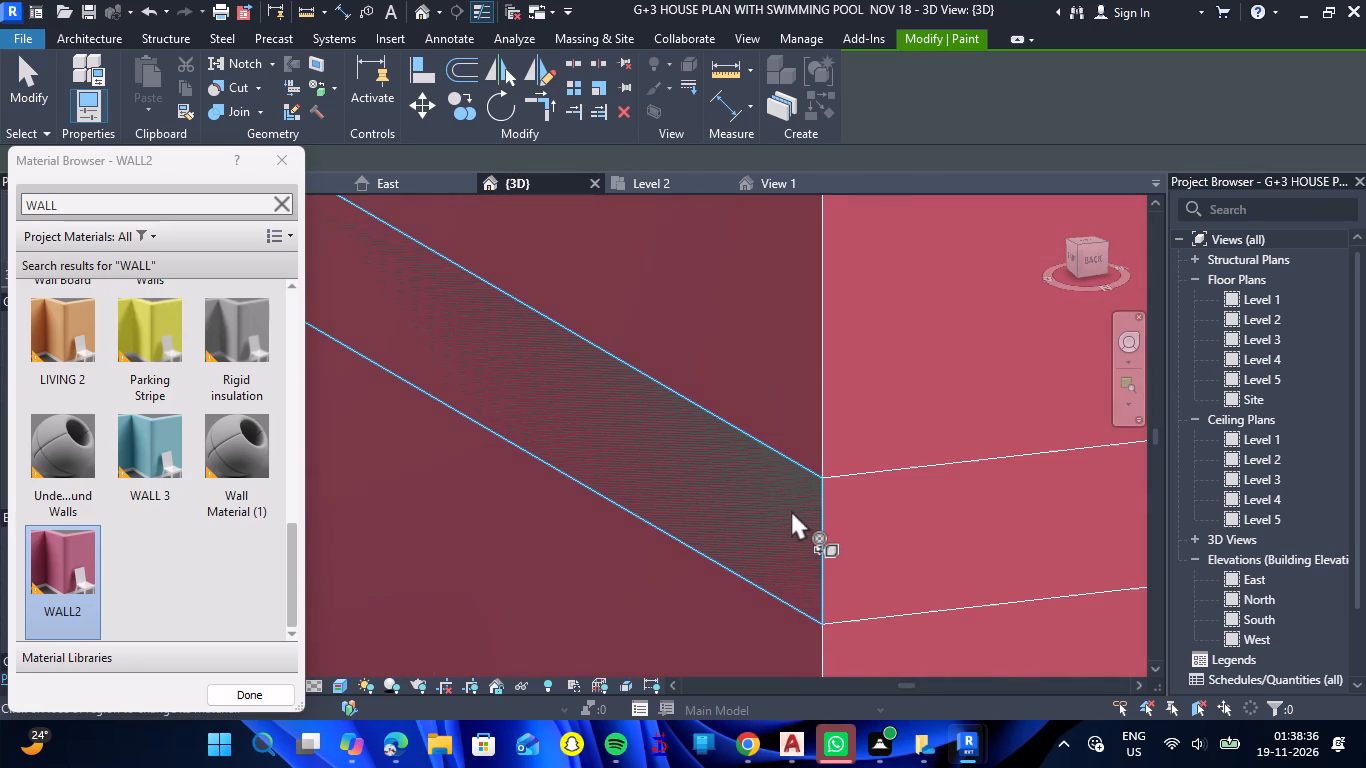
scroll(791, 510, "down", 17)
scroll(791, 510, "down", 5)
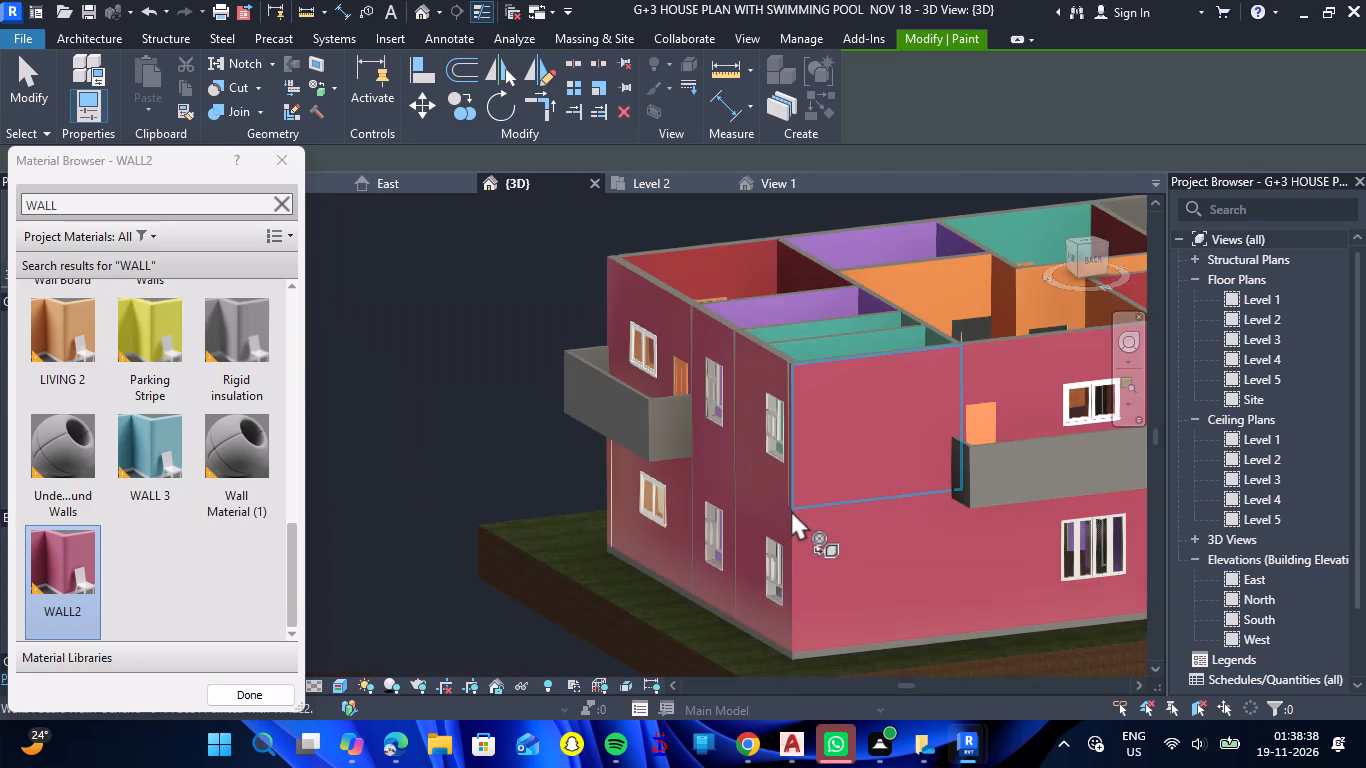
Paint the remaining exposed slab edge on the back facade, including the end and front edges under its balcony, with WALL2.
scroll(791, 510, "down", 7)
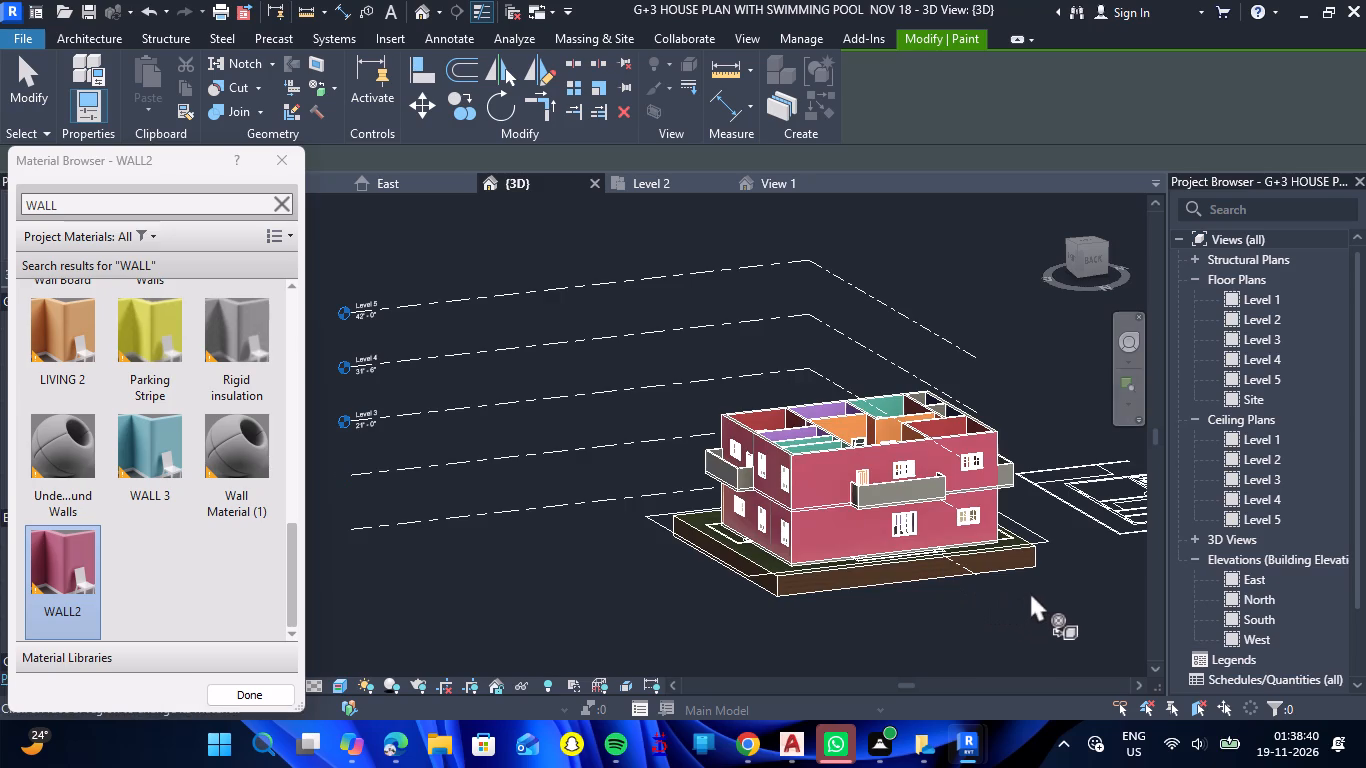
left_click_drag(1042, 585, 885, 588, "shift")
right_click_drag(1042, 585, 885, 588, "shift")
left_click(885, 588, "shift")
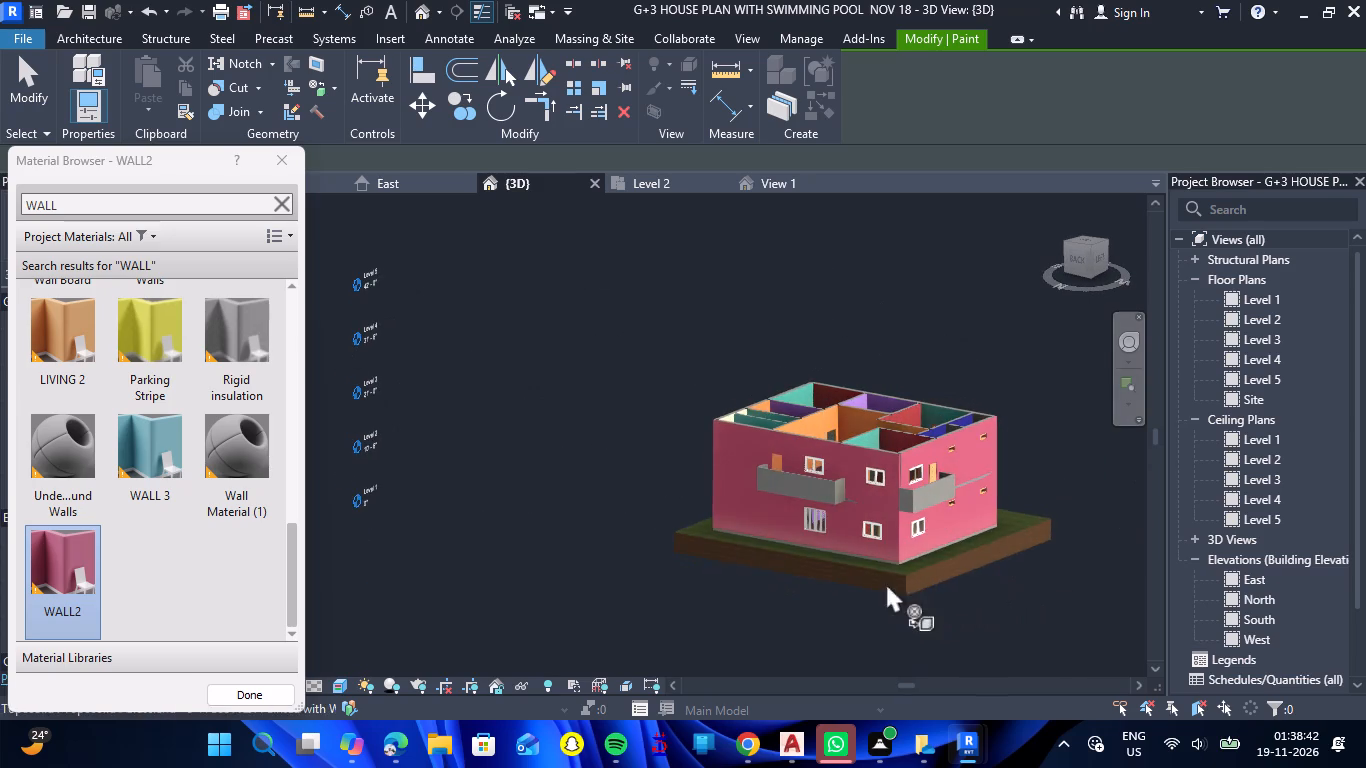
scroll(886, 517, "up", 20)
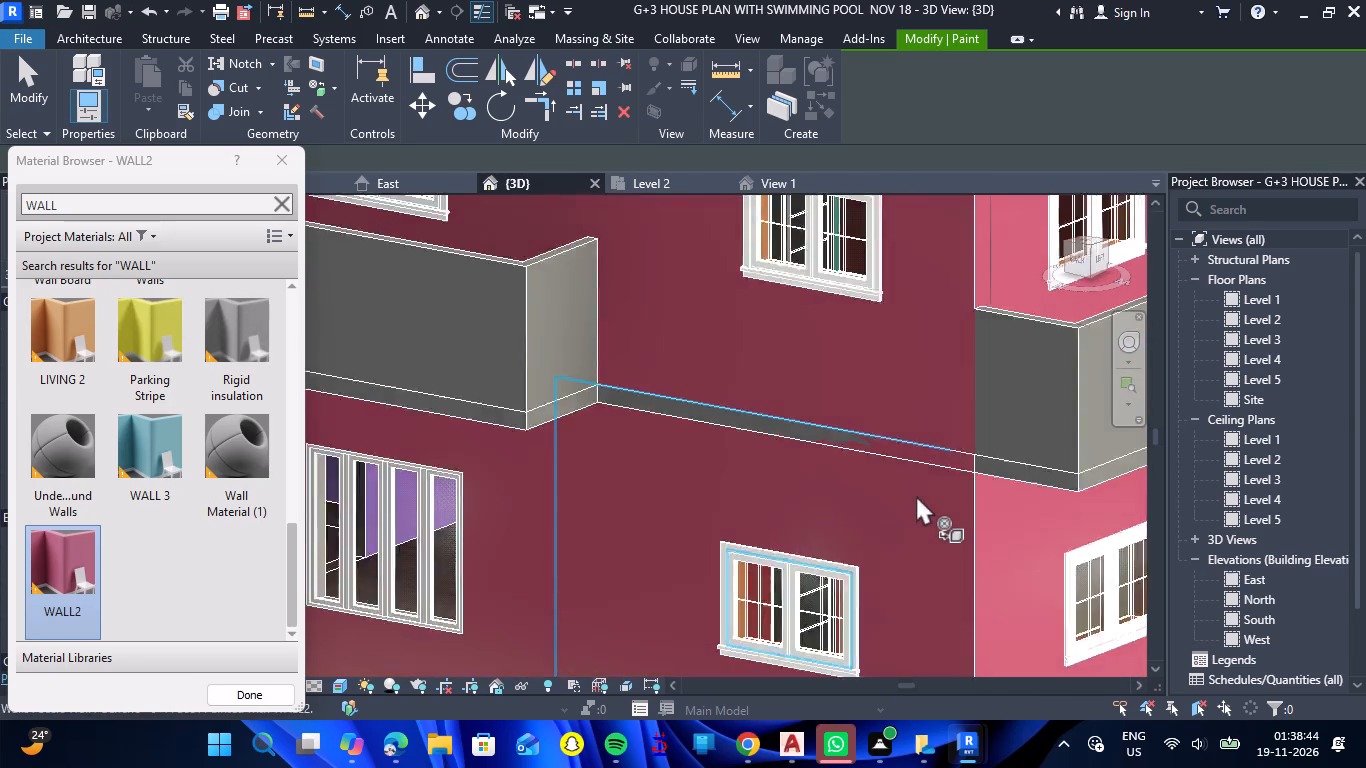
scroll(916, 495, "up", 1)
scroll(1013, 427, "down", 6)
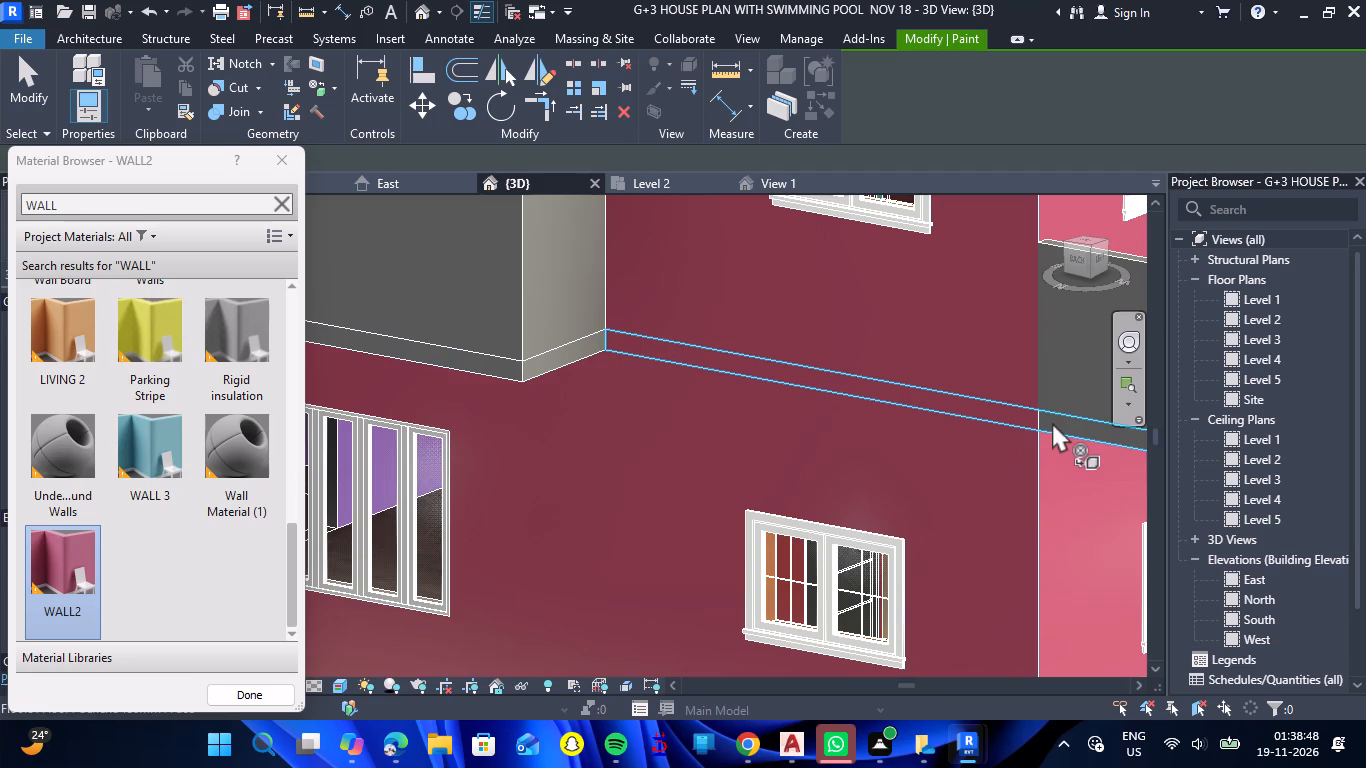
left_click(1052, 422)
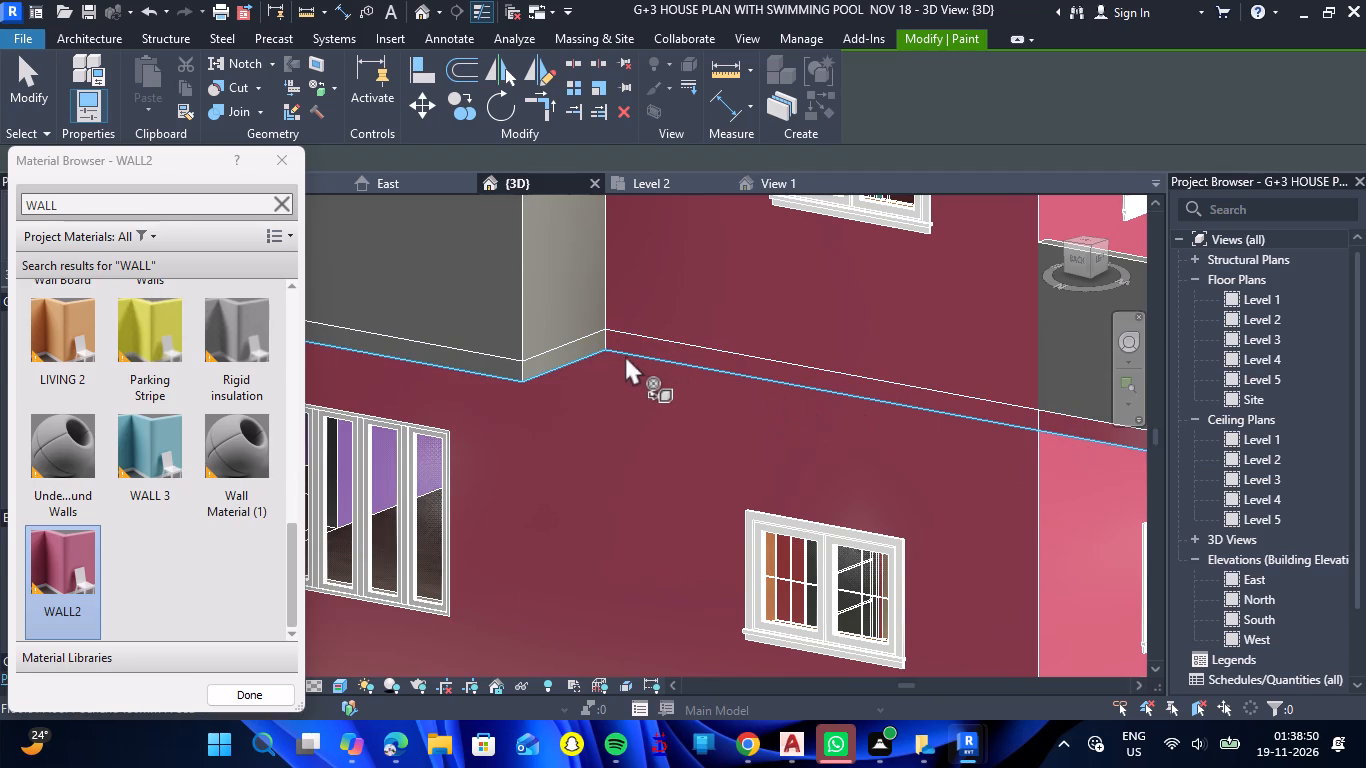
scroll(522, 373, "up", 6)
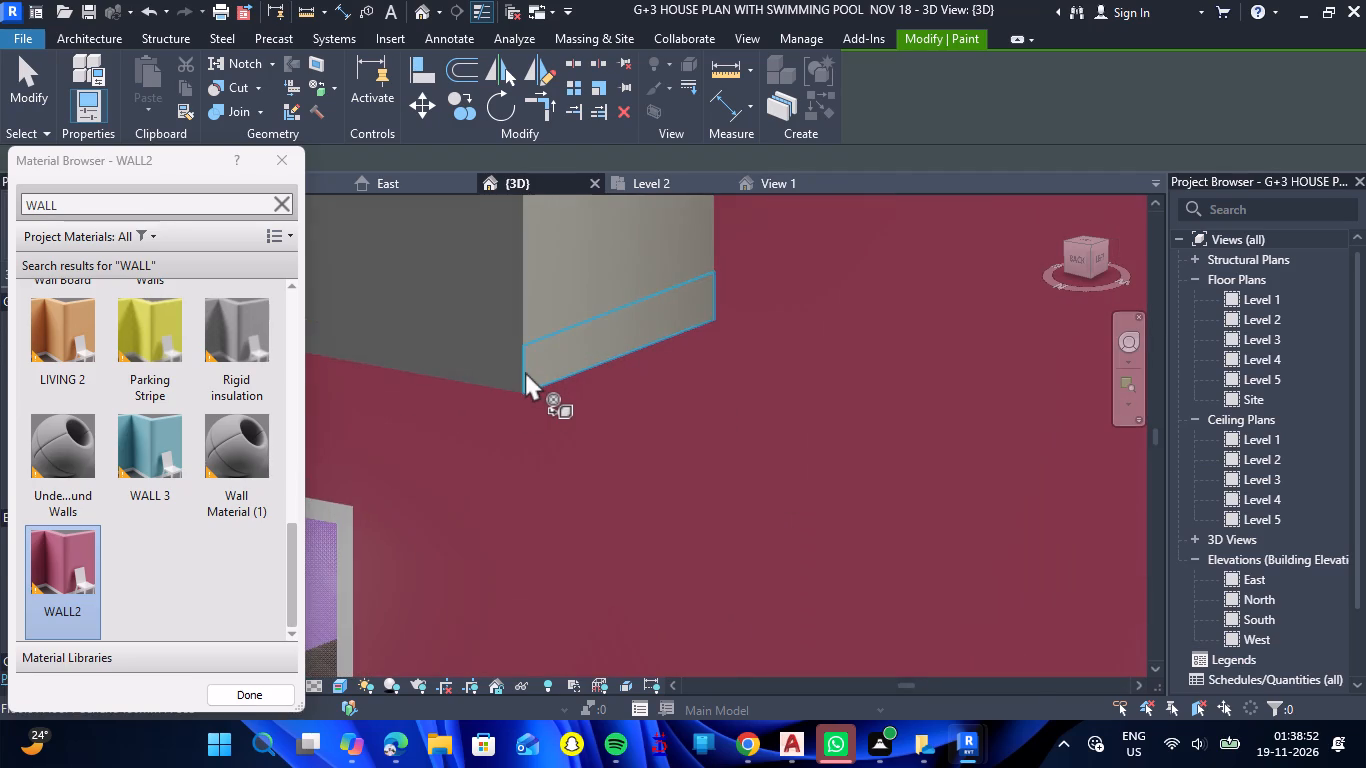
left_click(525, 371)
left_click(514, 376)
Paint the exposed floor slab edges on the left facade, under the balcony and along the wall beyond it, with WALL2.
scroll(612, 401, "down", 4)
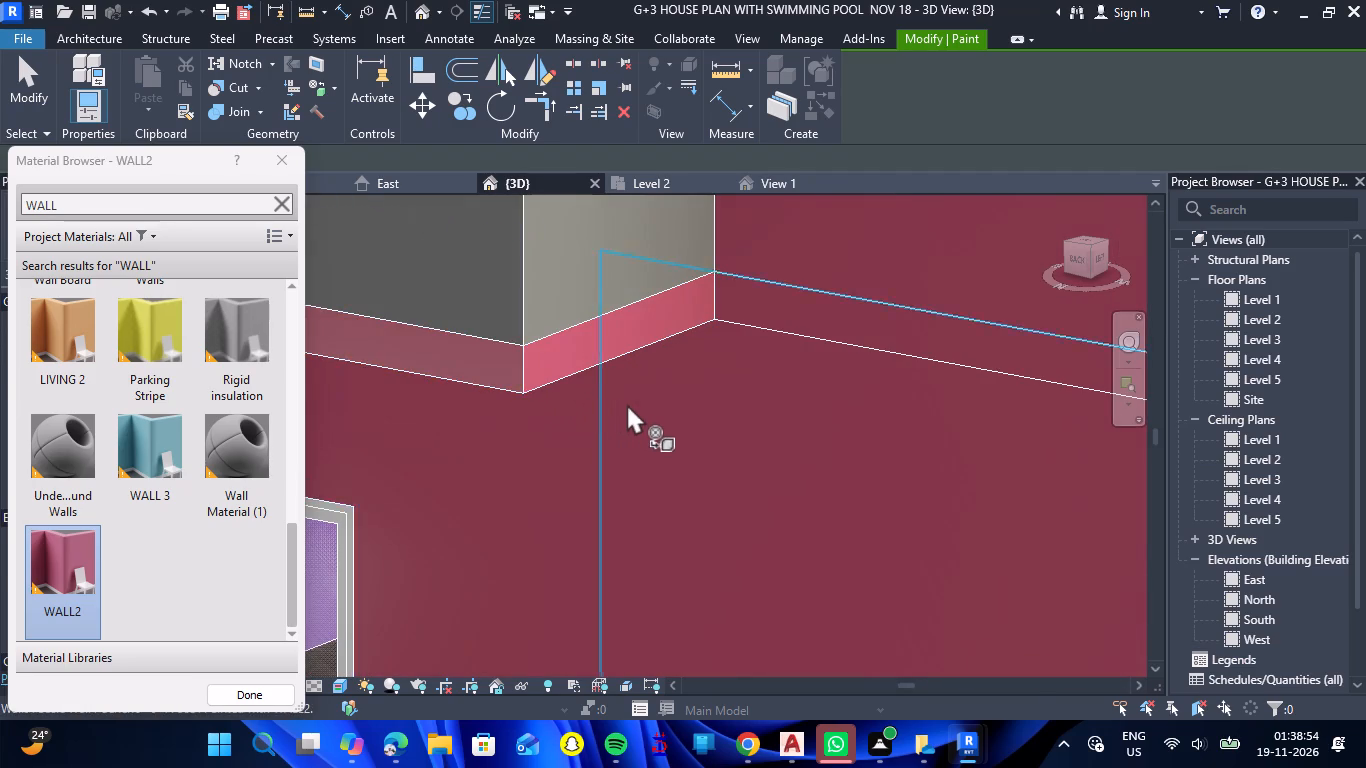
scroll(627, 404, "down", 11)
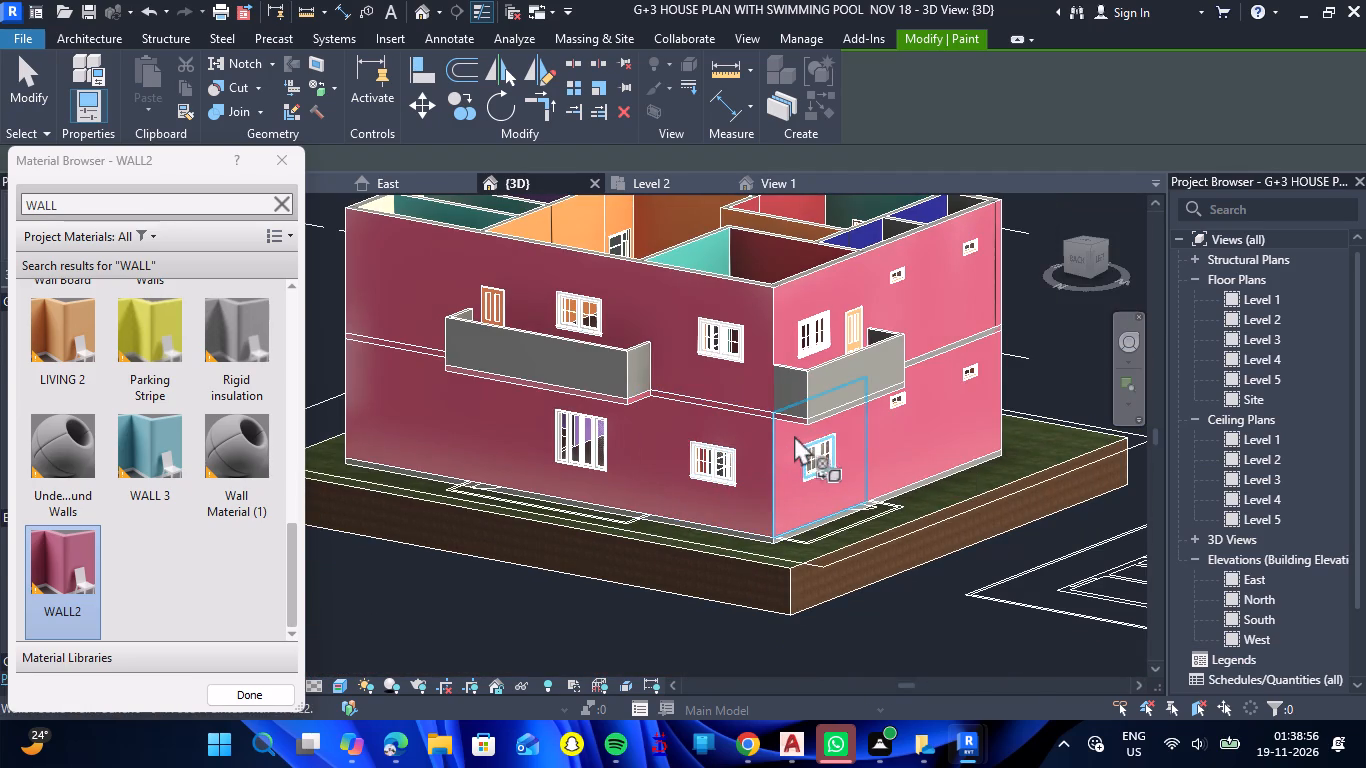
scroll(819, 422, "up", 13)
left_click(790, 431)
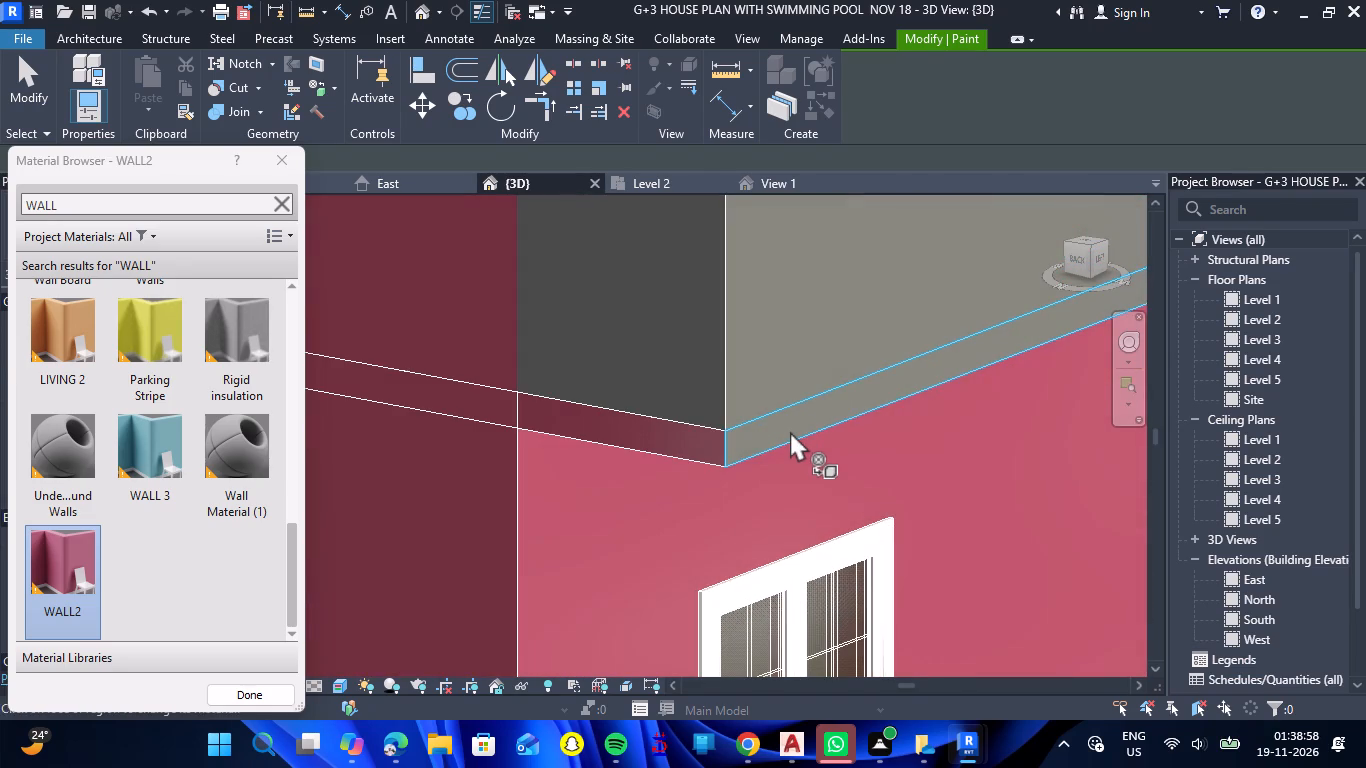
scroll(789, 431, "down", 12)
scroll(941, 356, "up", 3)
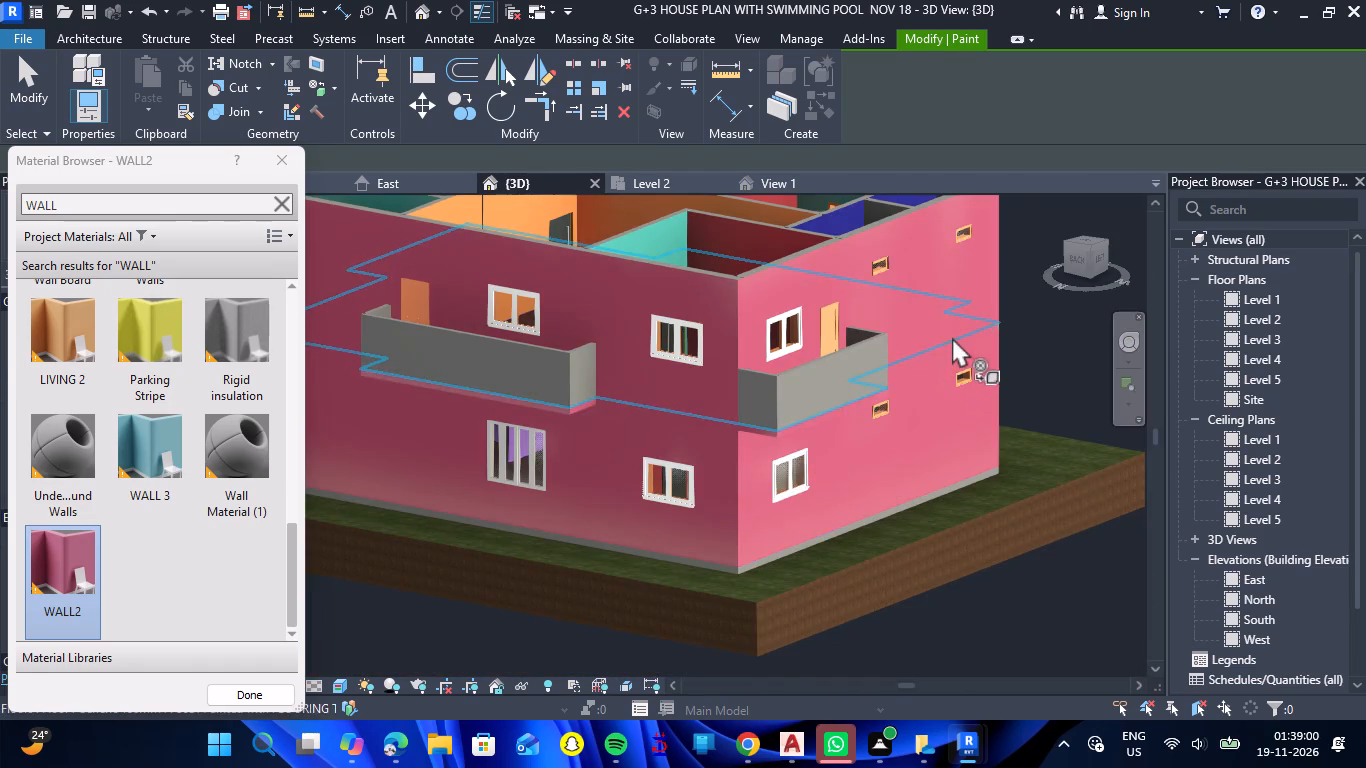
scroll(952, 337, "up", 5)
scroll(1017, 347, "down", 7)
scroll(1046, 322, "up", 8)
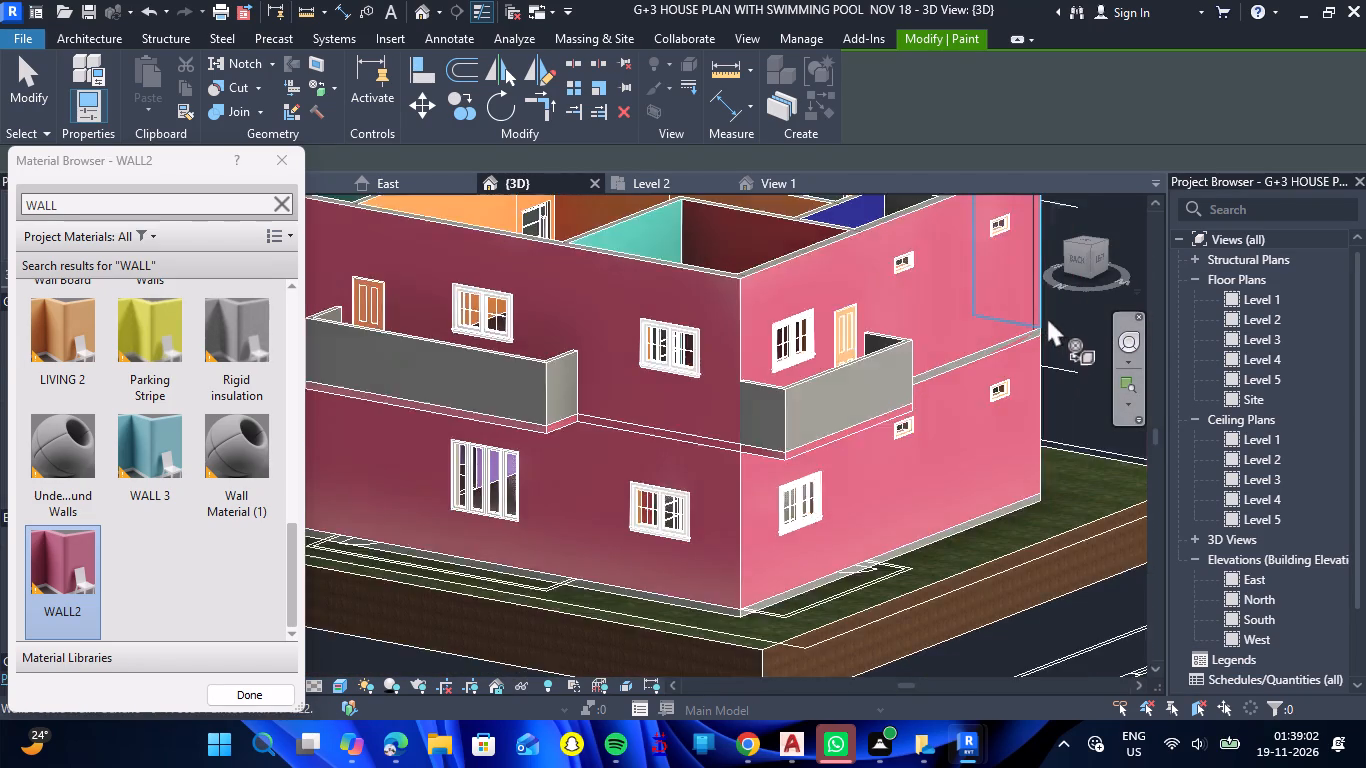
scroll(1020, 365, "up", 8)
left_click(1020, 364)
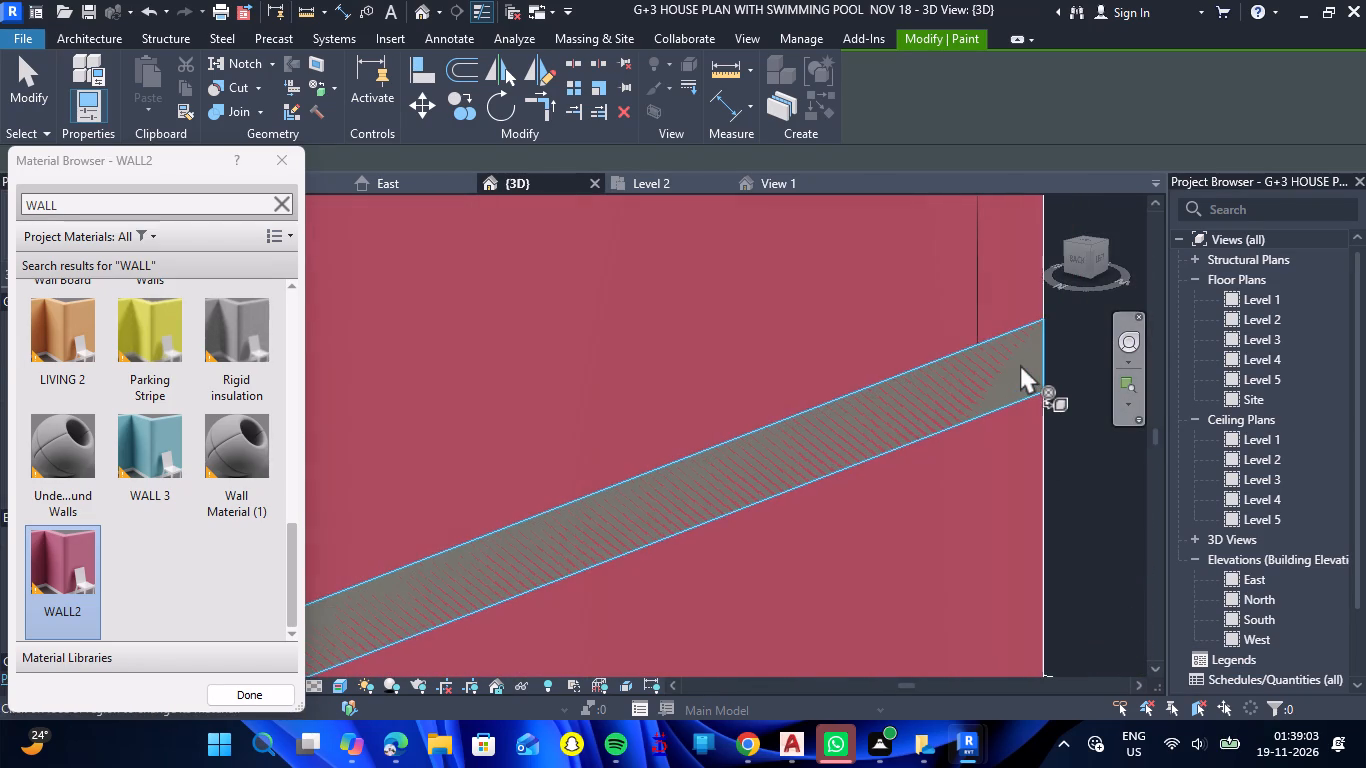
Paint the short exposed slab edge between the left corner and the front facade's balcony with WALL2.
scroll(1003, 376, "down", 15)
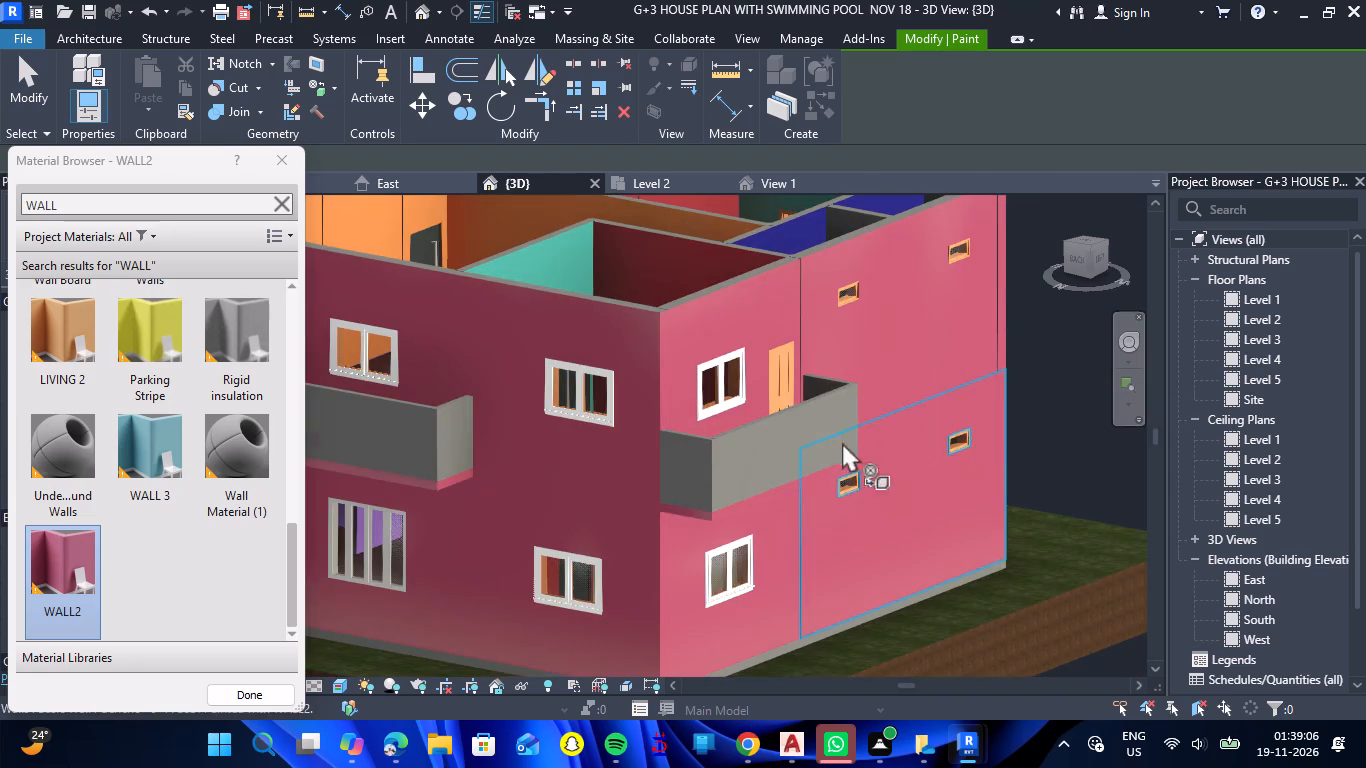
scroll(808, 441, "down", 5)
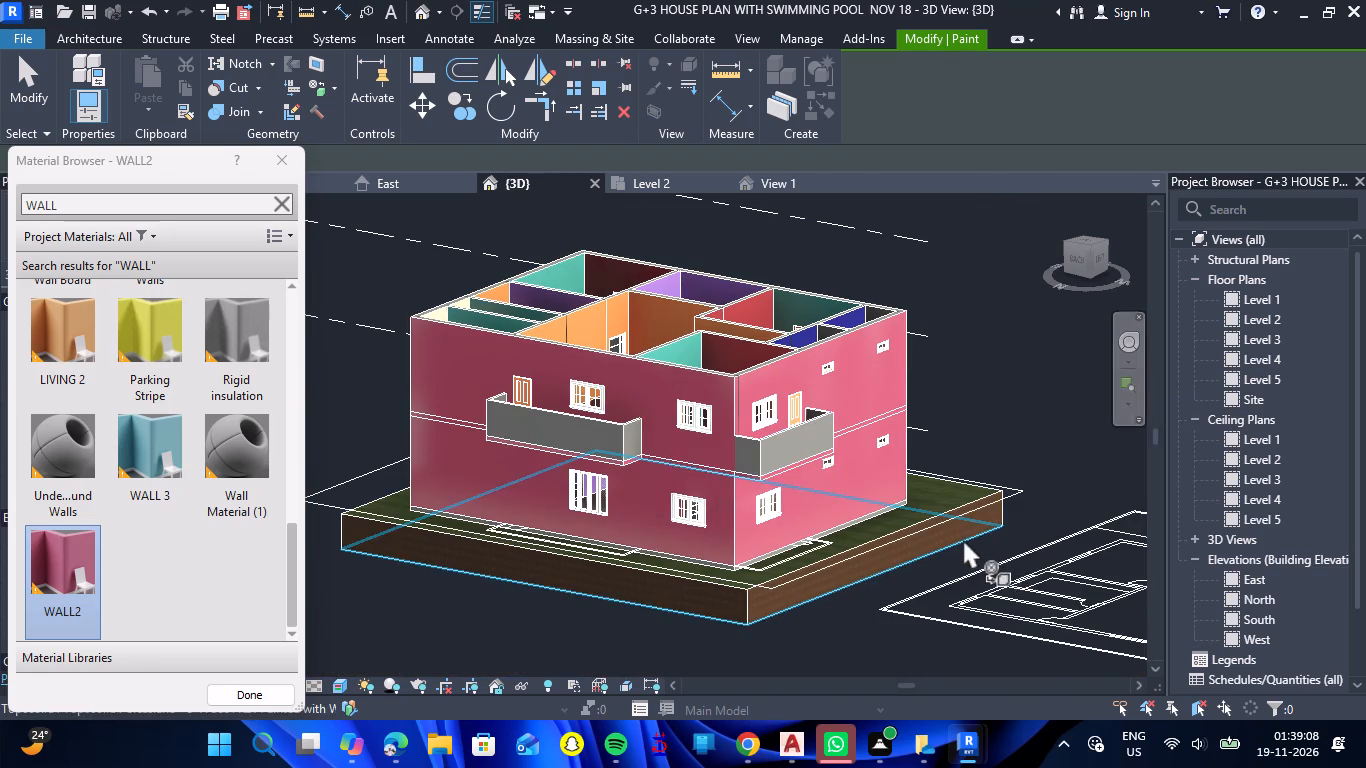
left_click_drag(1034, 499, 960, 534)
right_click_drag(1034, 499, 960, 534, "shift")
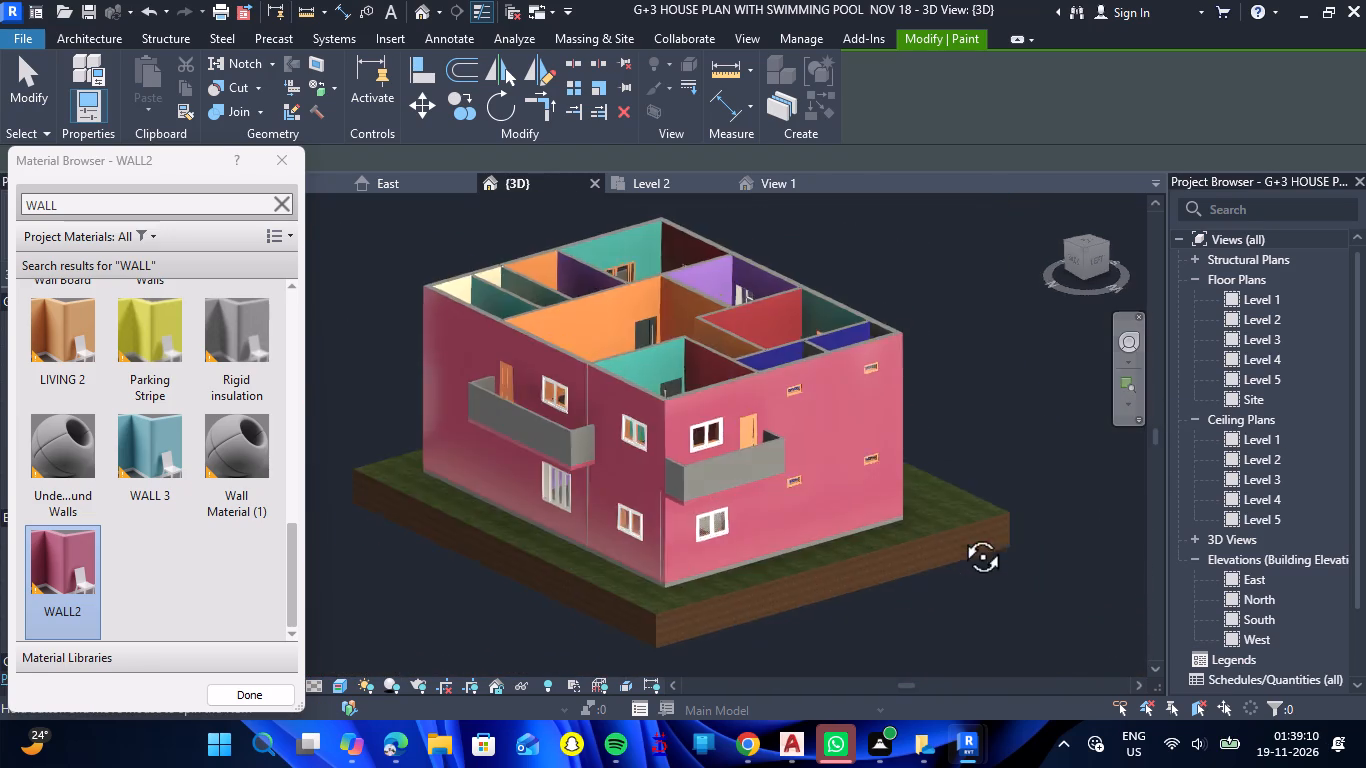
right_click_drag(960, 534, 764, 520, "shift")
left_click_drag(960, 534, 764, 520)
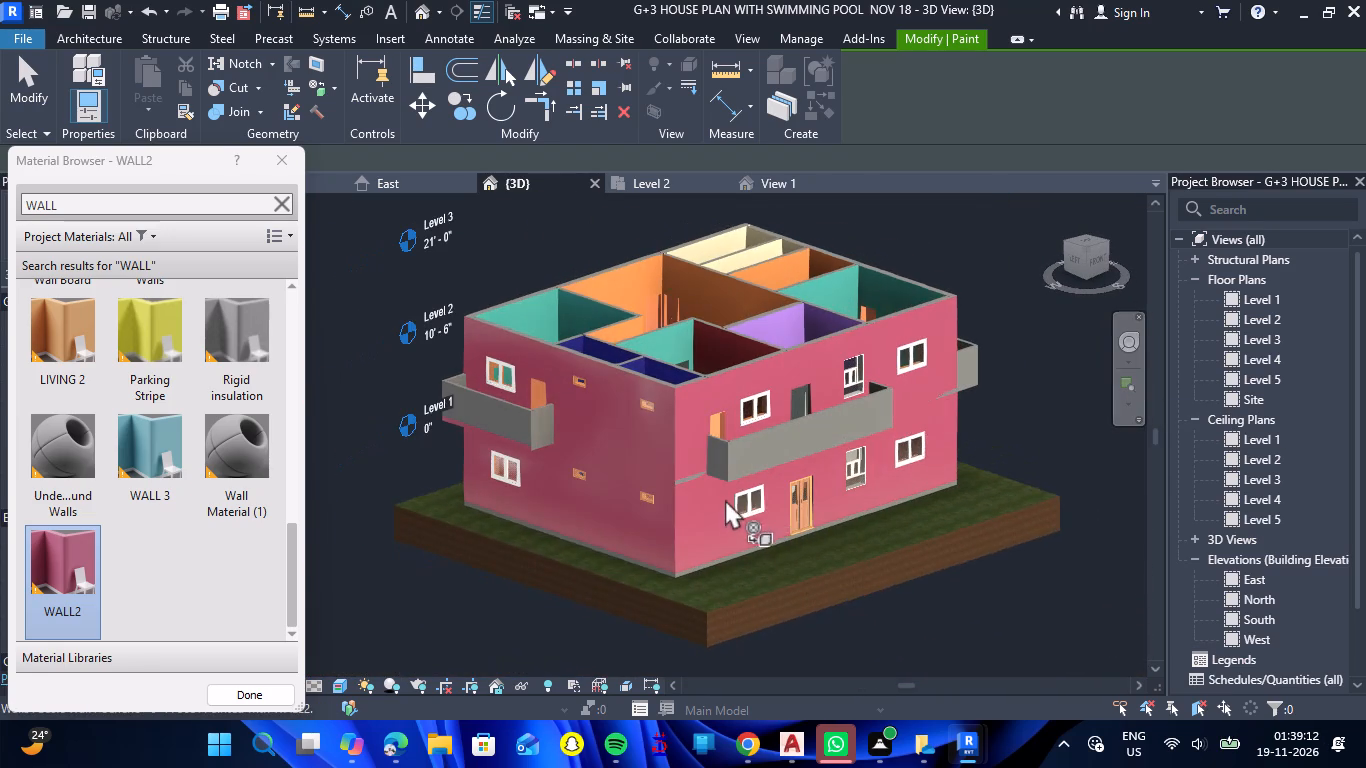
scroll(705, 484, "up", 19)
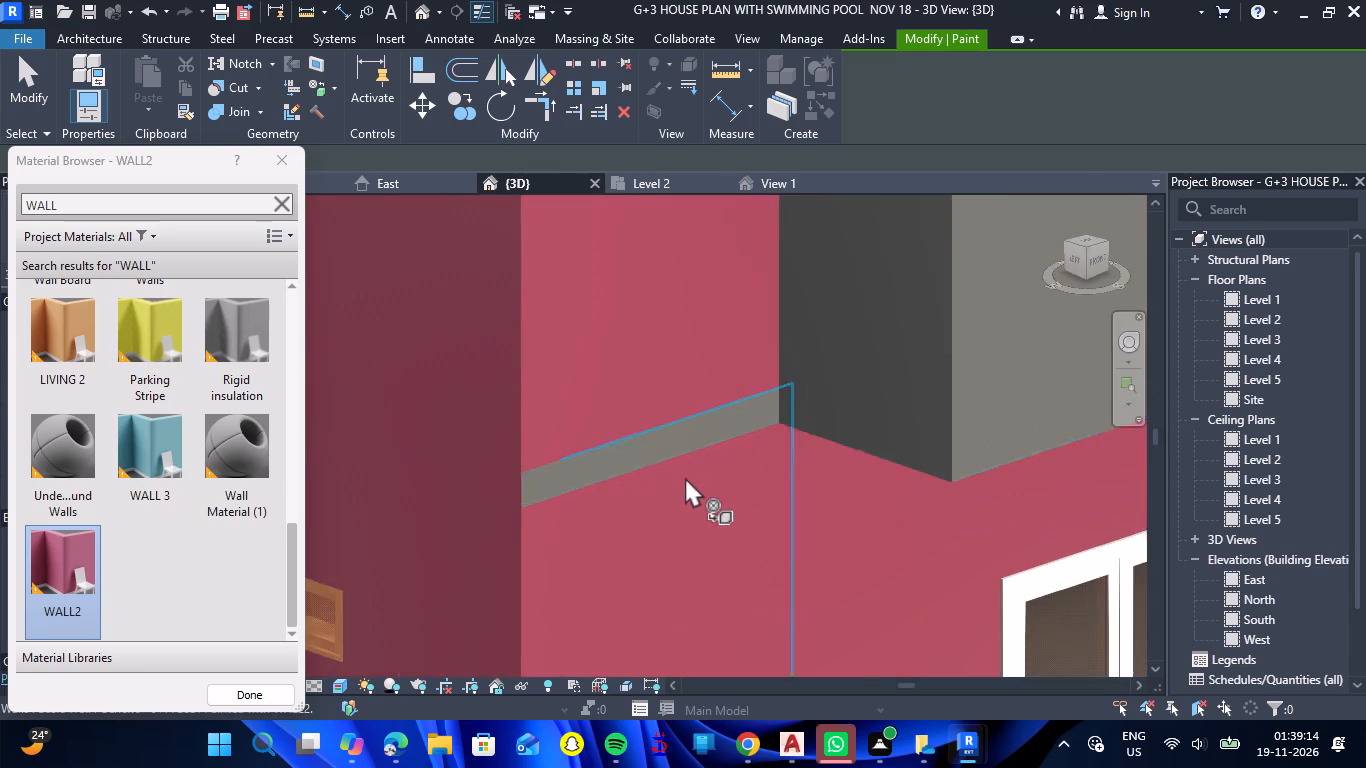
left_click(639, 439)
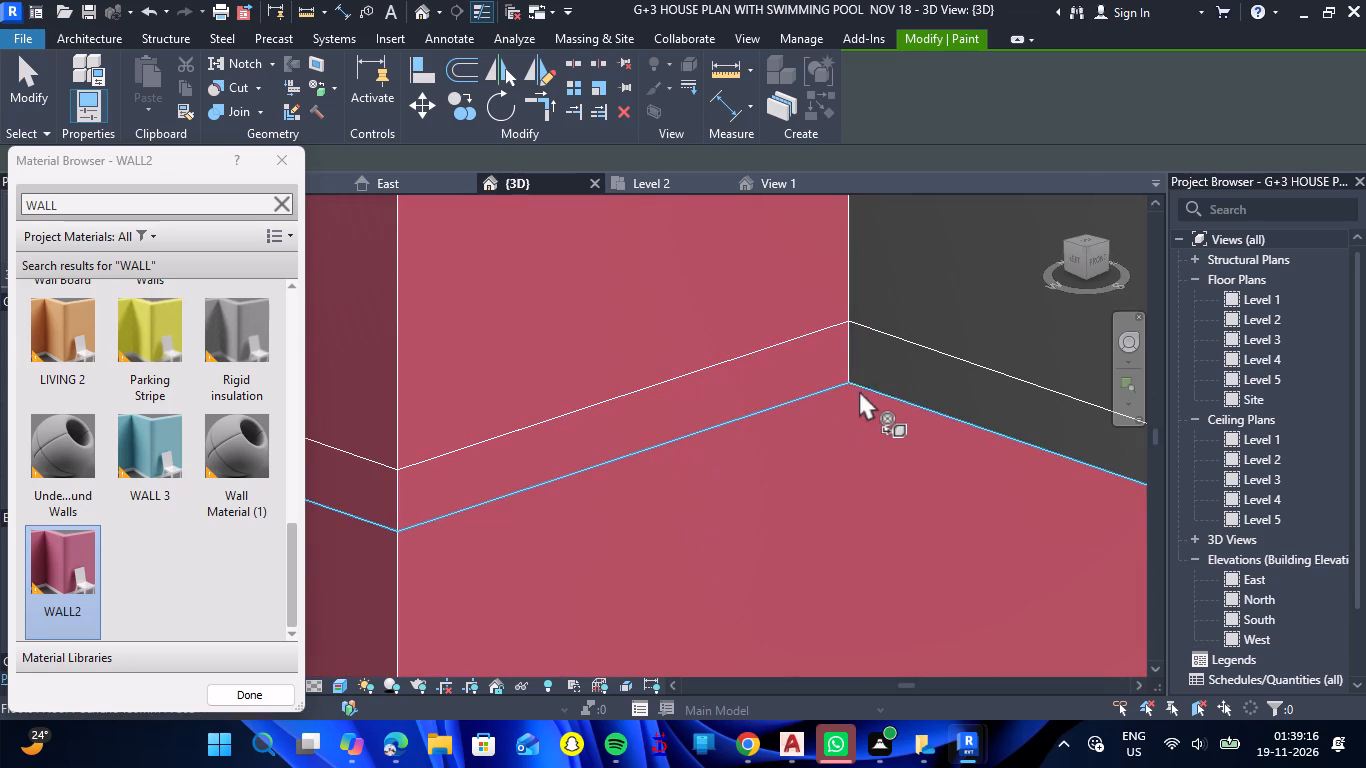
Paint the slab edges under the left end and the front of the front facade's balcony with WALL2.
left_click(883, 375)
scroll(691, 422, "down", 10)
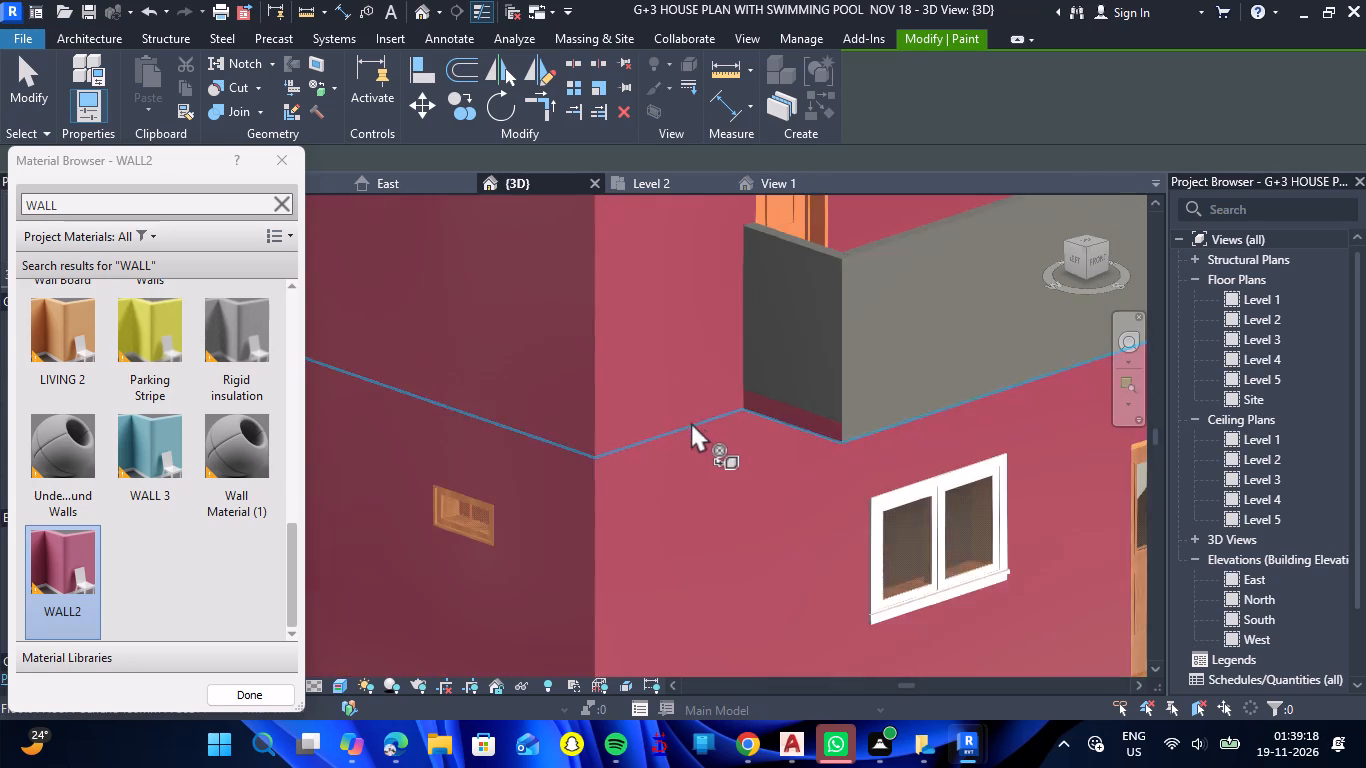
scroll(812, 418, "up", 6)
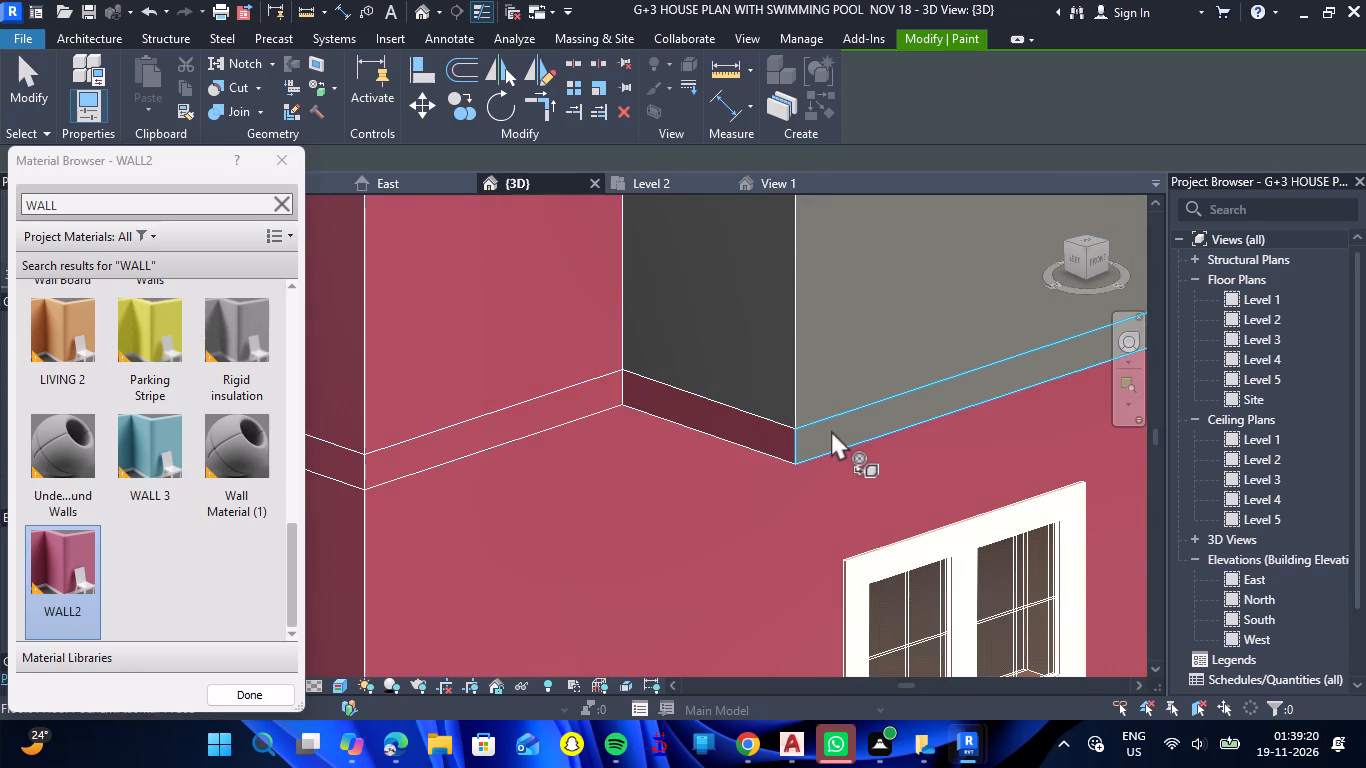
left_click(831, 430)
Paint the left end and front faces of the front balcony's parapet with the WALL 3 material.
left_click(161, 467)
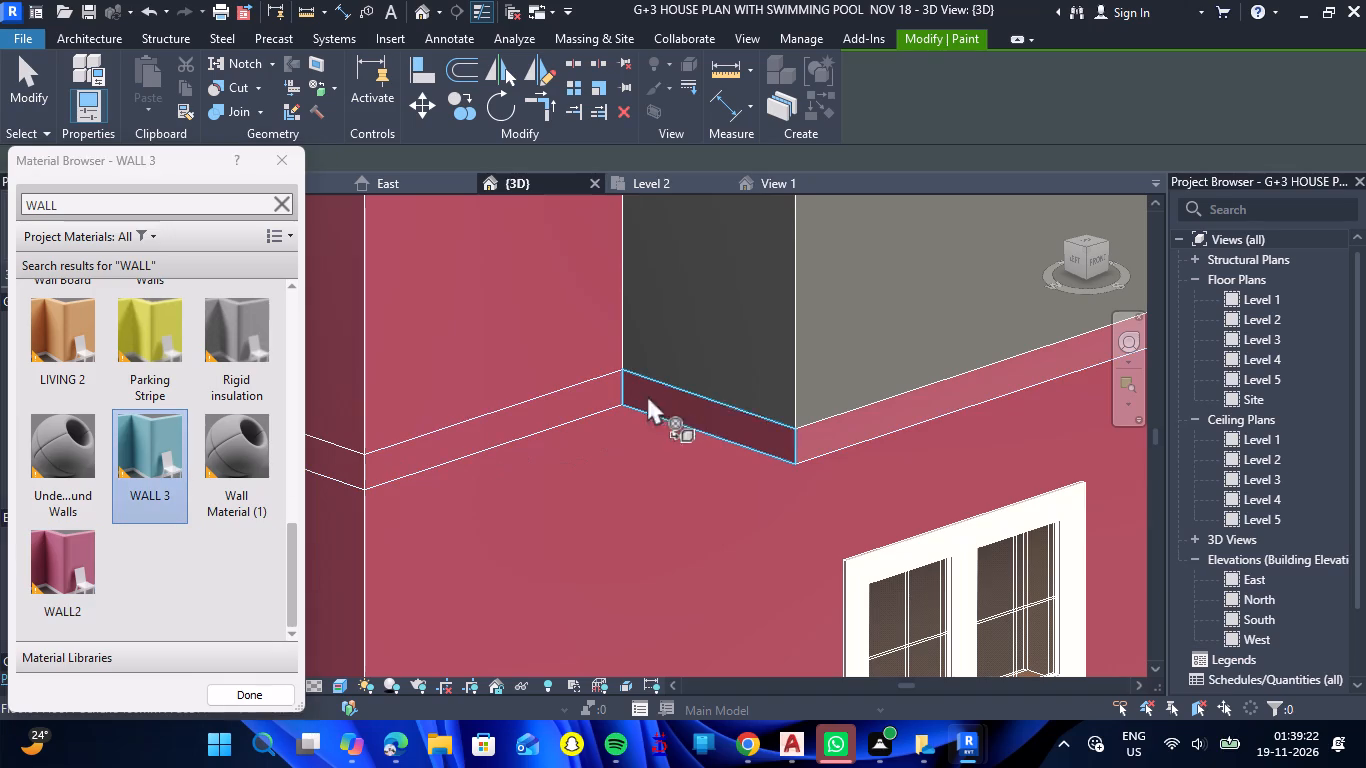
left_click(727, 373)
scroll(721, 465, "down", 8)
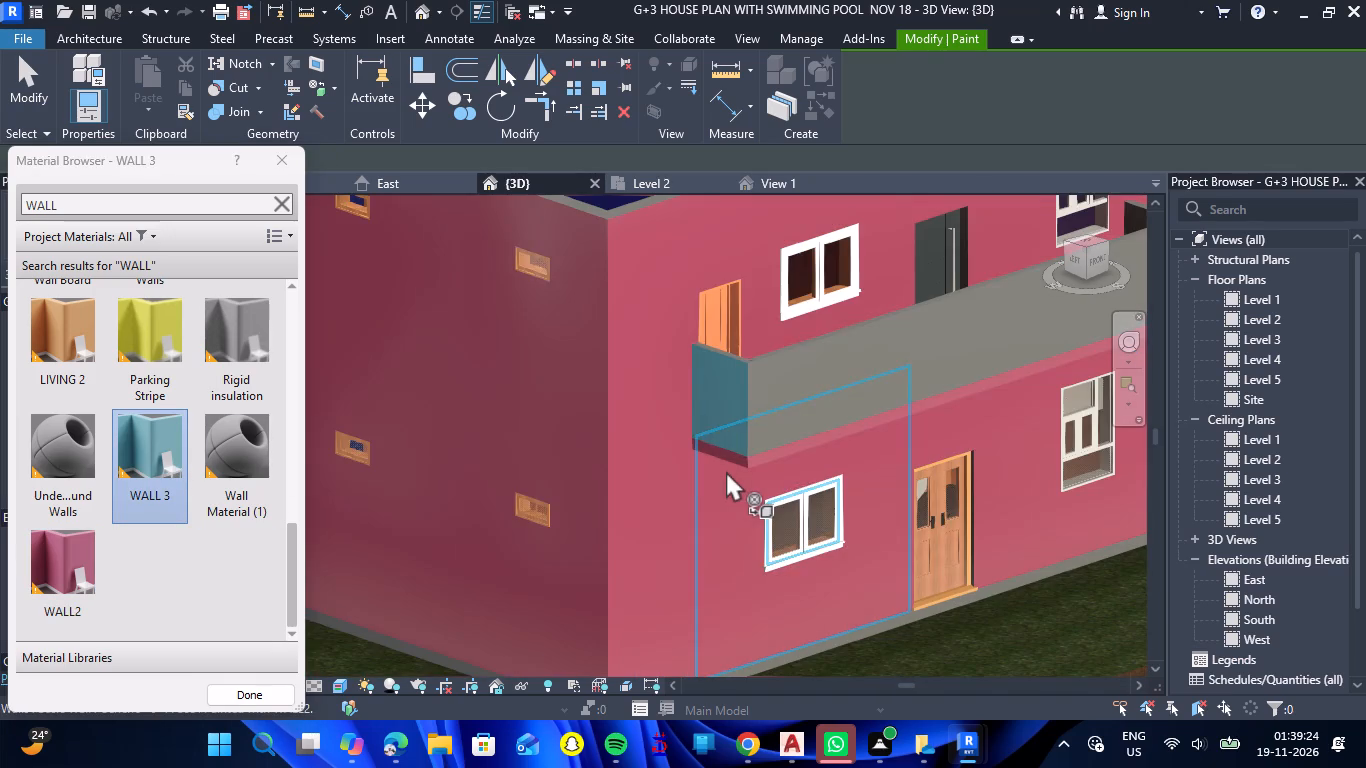
left_click(771, 417)
Paint the outer and end faces of the left facade's balcony parapet with WALL 3.
scroll(678, 486, "down", 7)
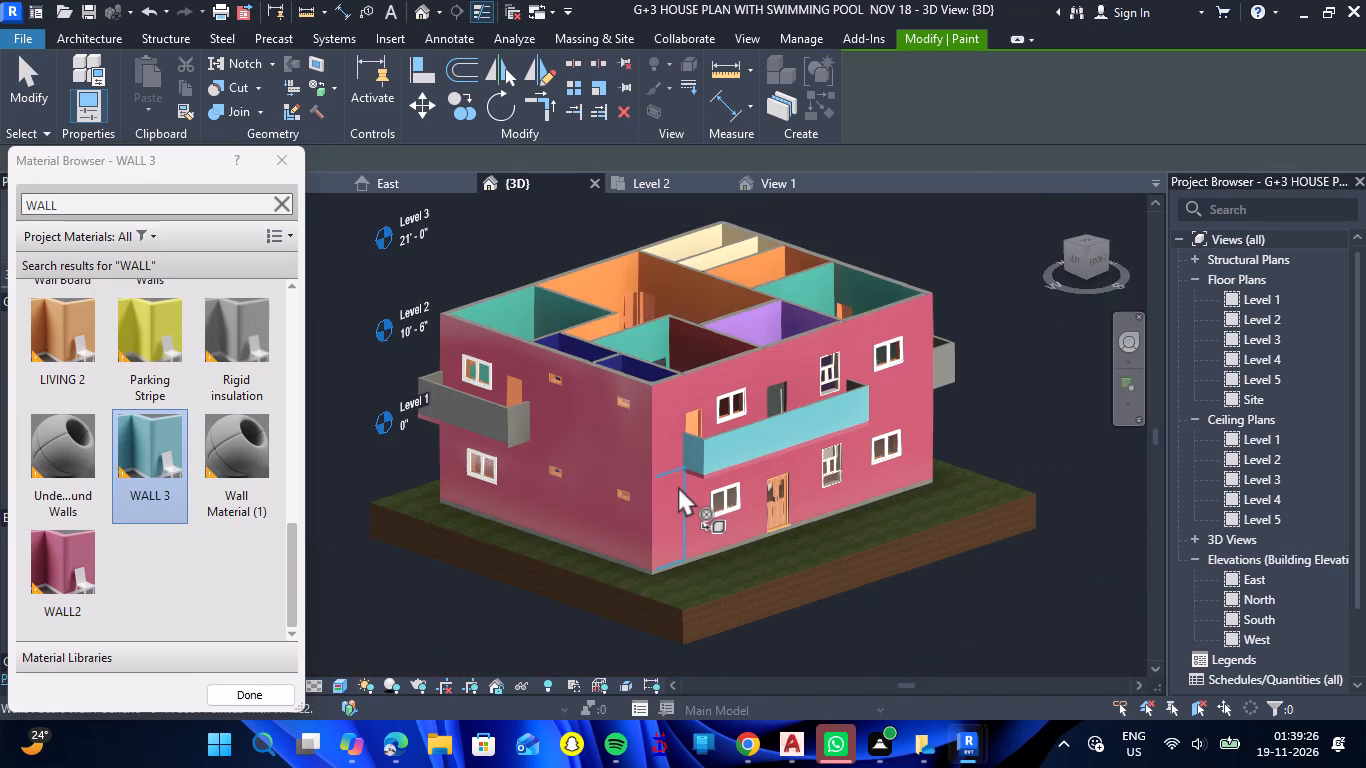
left_click(484, 425)
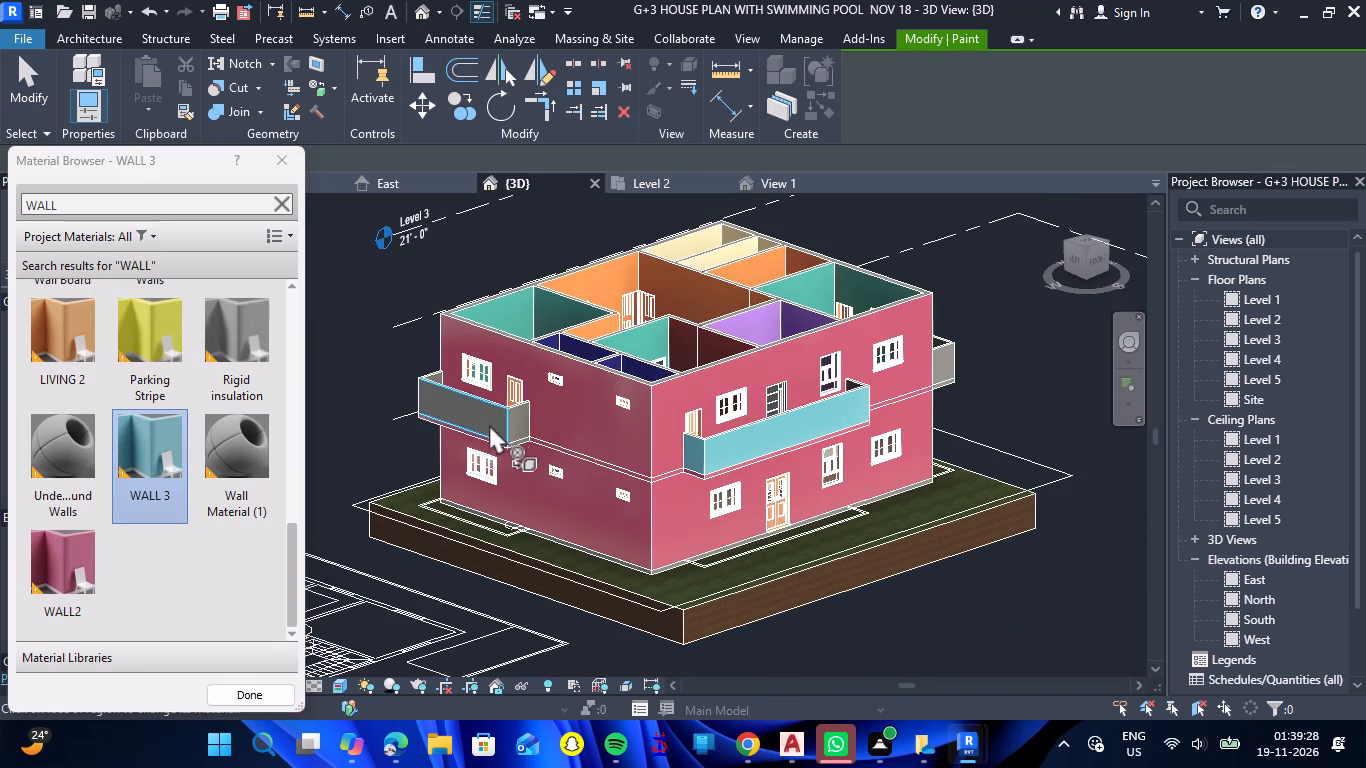
left_click(516, 425)
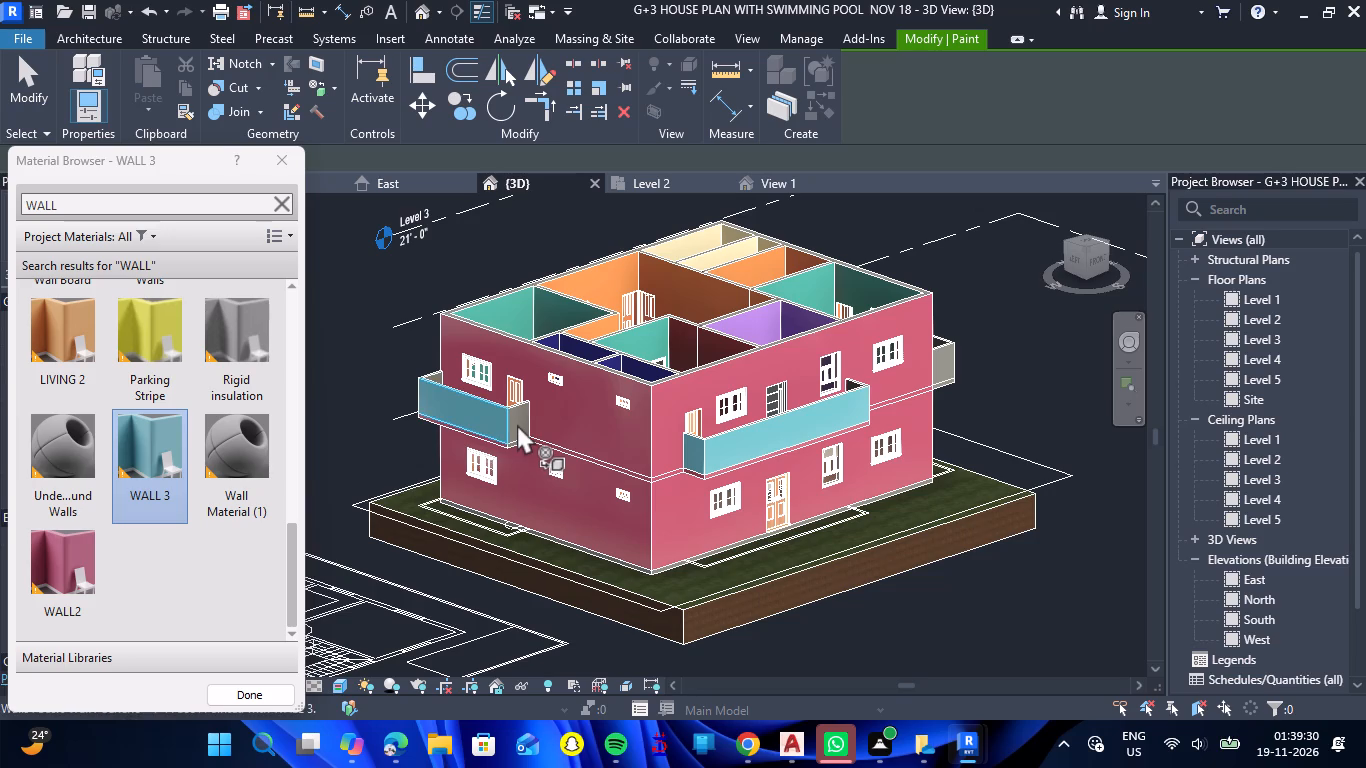
left_click(517, 424)
Paint the slab edges under the front and left end of the front facade's balcony with WALL 3.
scroll(519, 432, "down", 4)
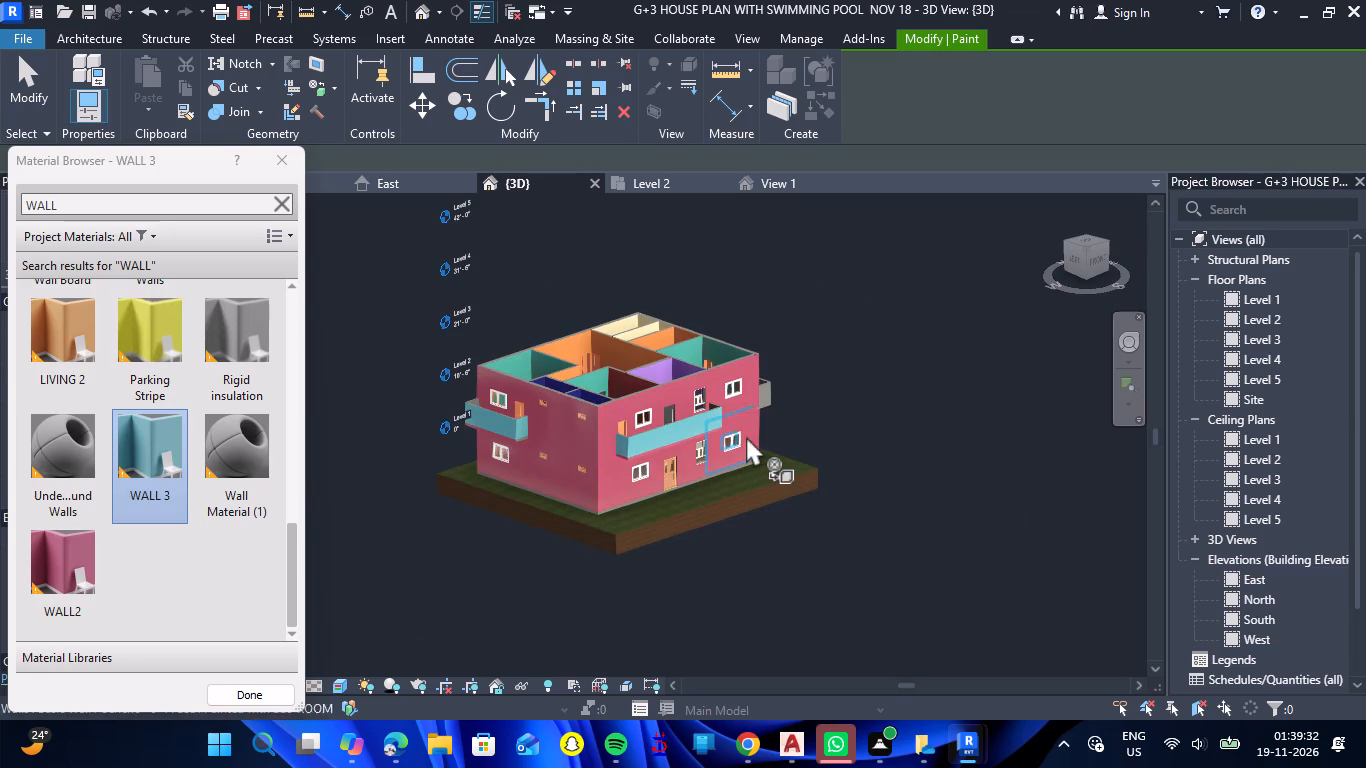
scroll(763, 400, "up", 11)
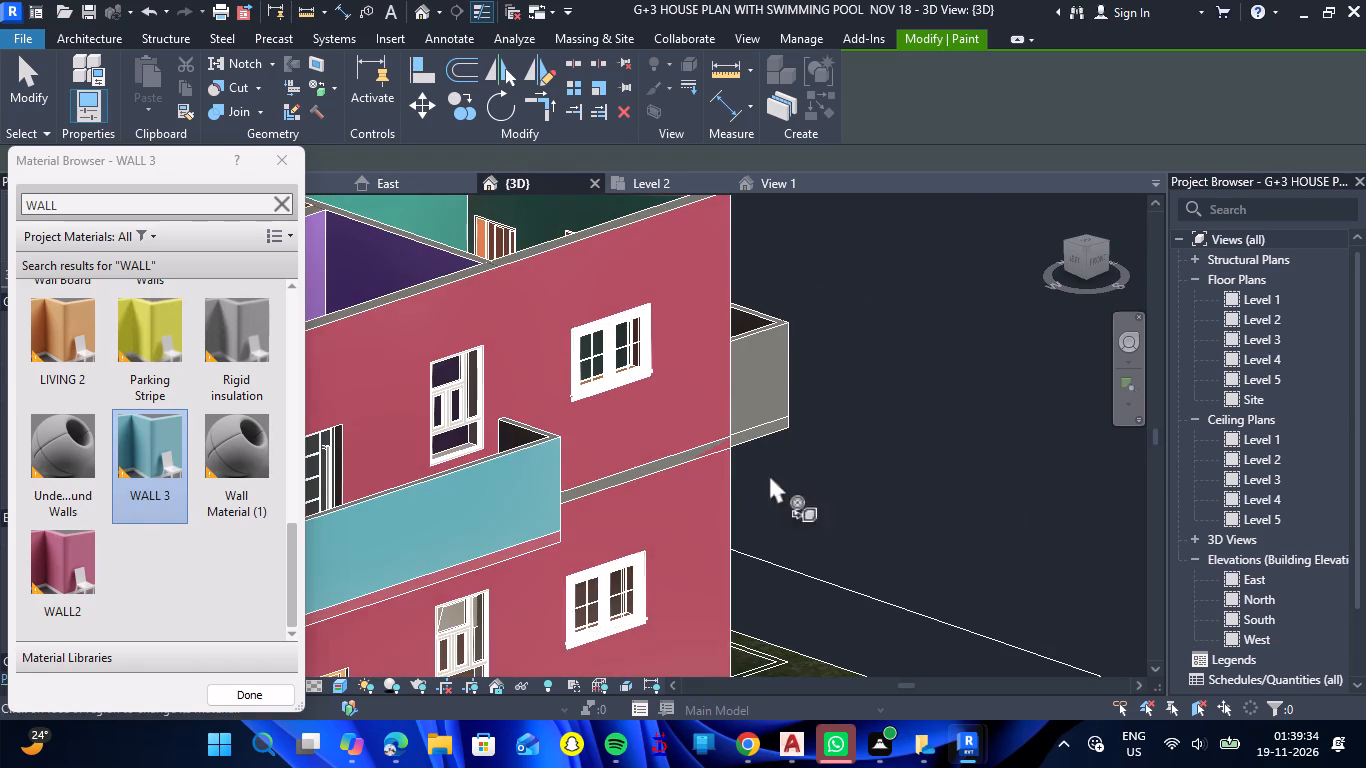
scroll(508, 556, "up", 12)
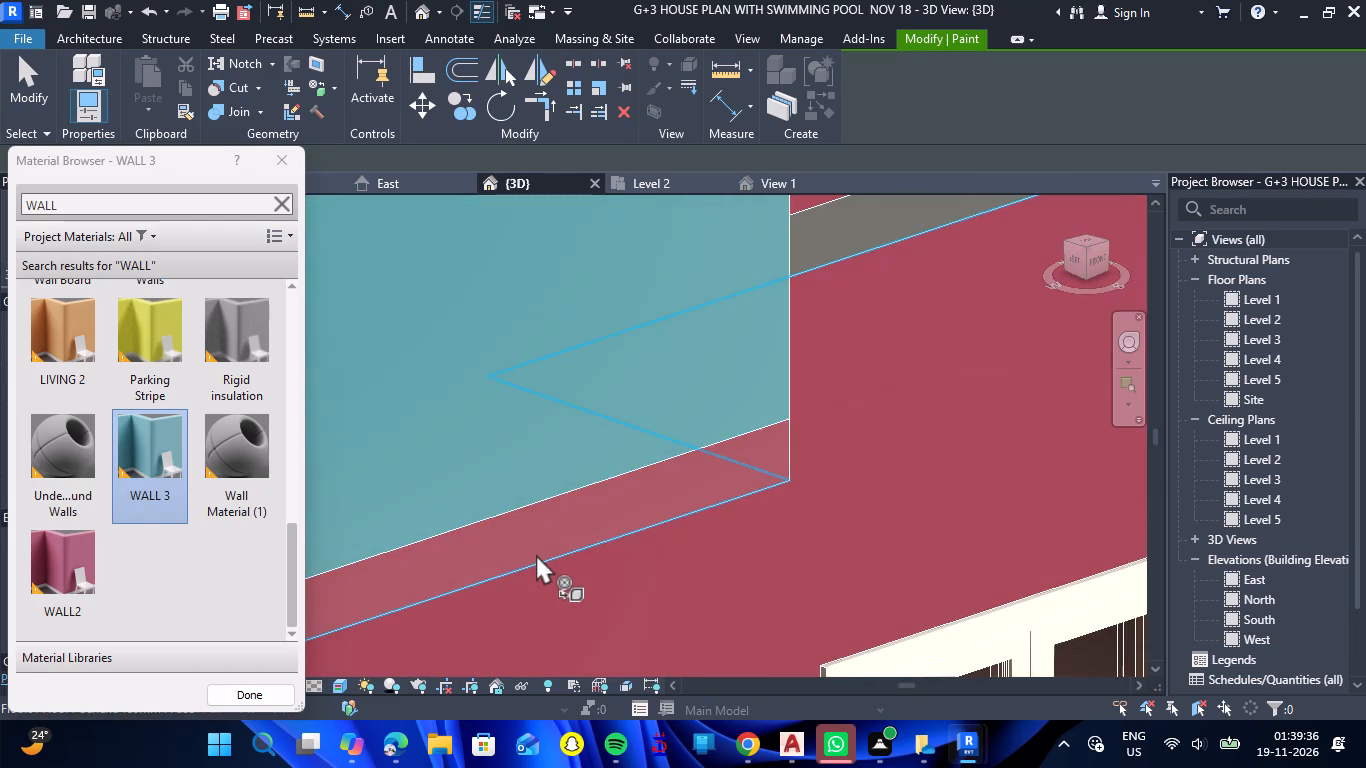
left_click(538, 548)
scroll(636, 515, "down", 10)
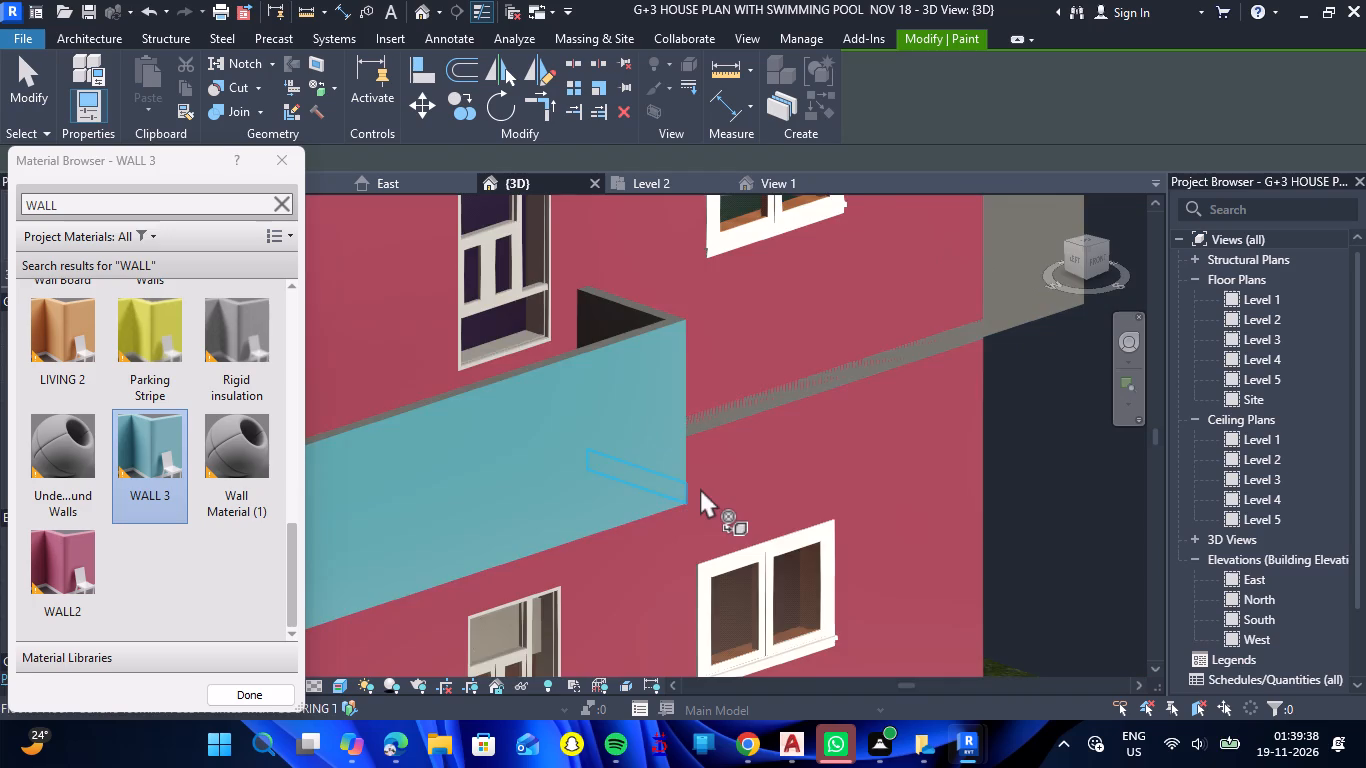
scroll(700, 488, "down", 5)
scroll(373, 584, "up", 7)
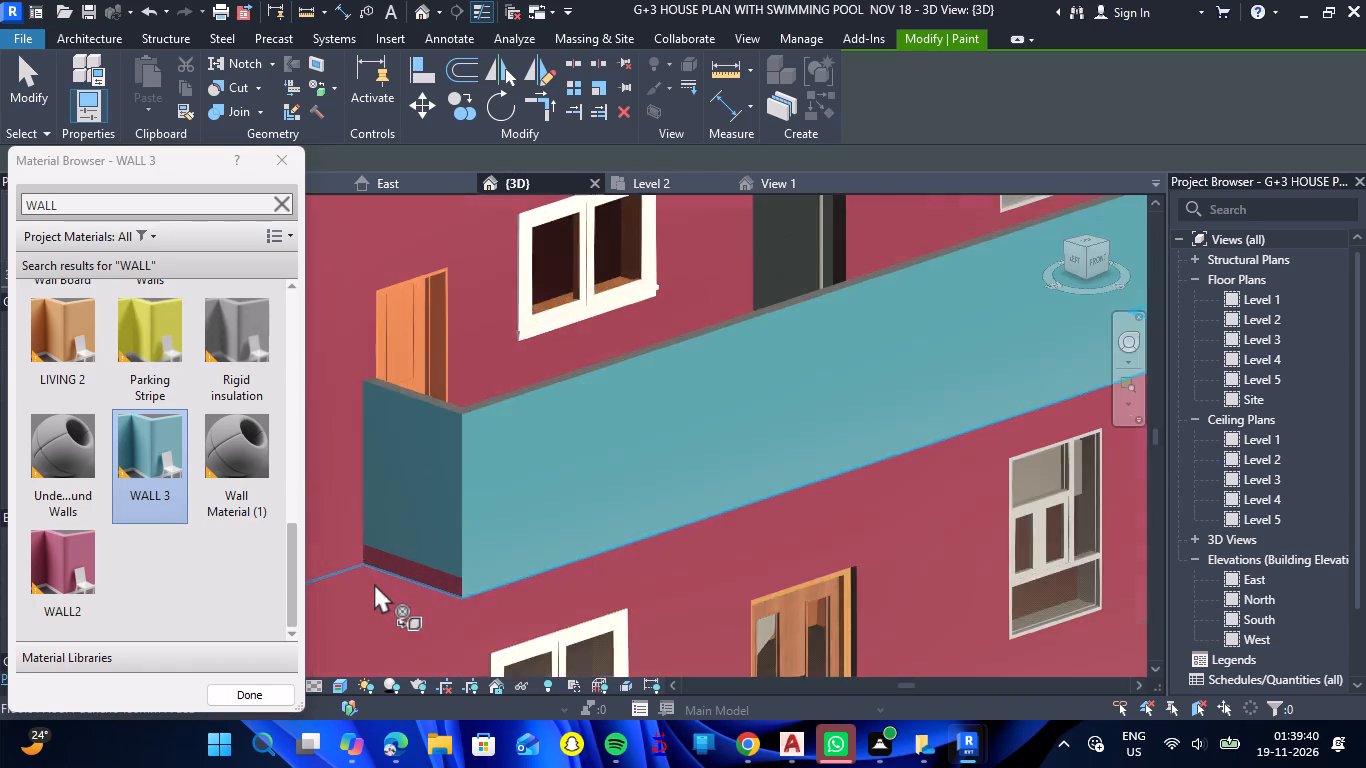
scroll(374, 583, "up", 6)
left_click(430, 552)
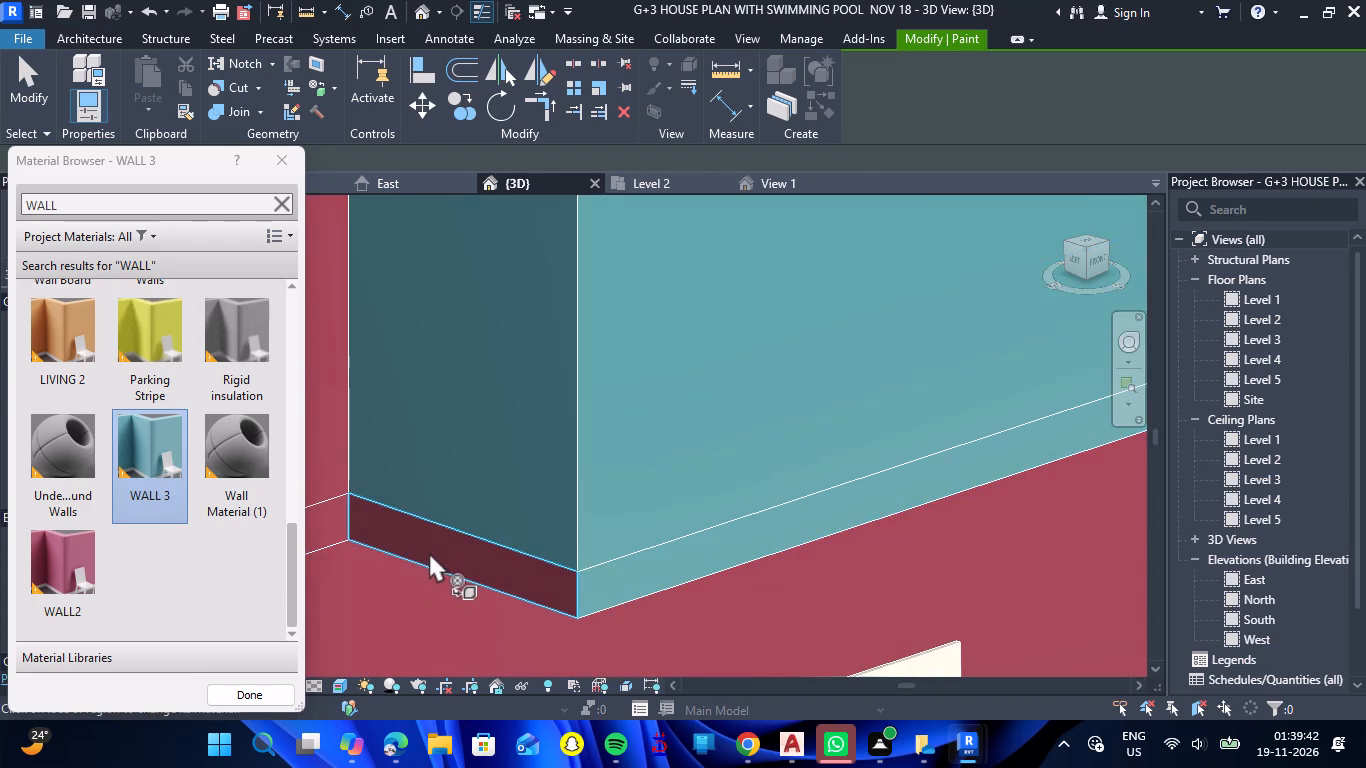
Paint the front-facing end of the right facade's balcony parapet and the slab edge beneath it with WALL 3.
scroll(421, 548, "down", 15)
scroll(751, 445, "up", 4)
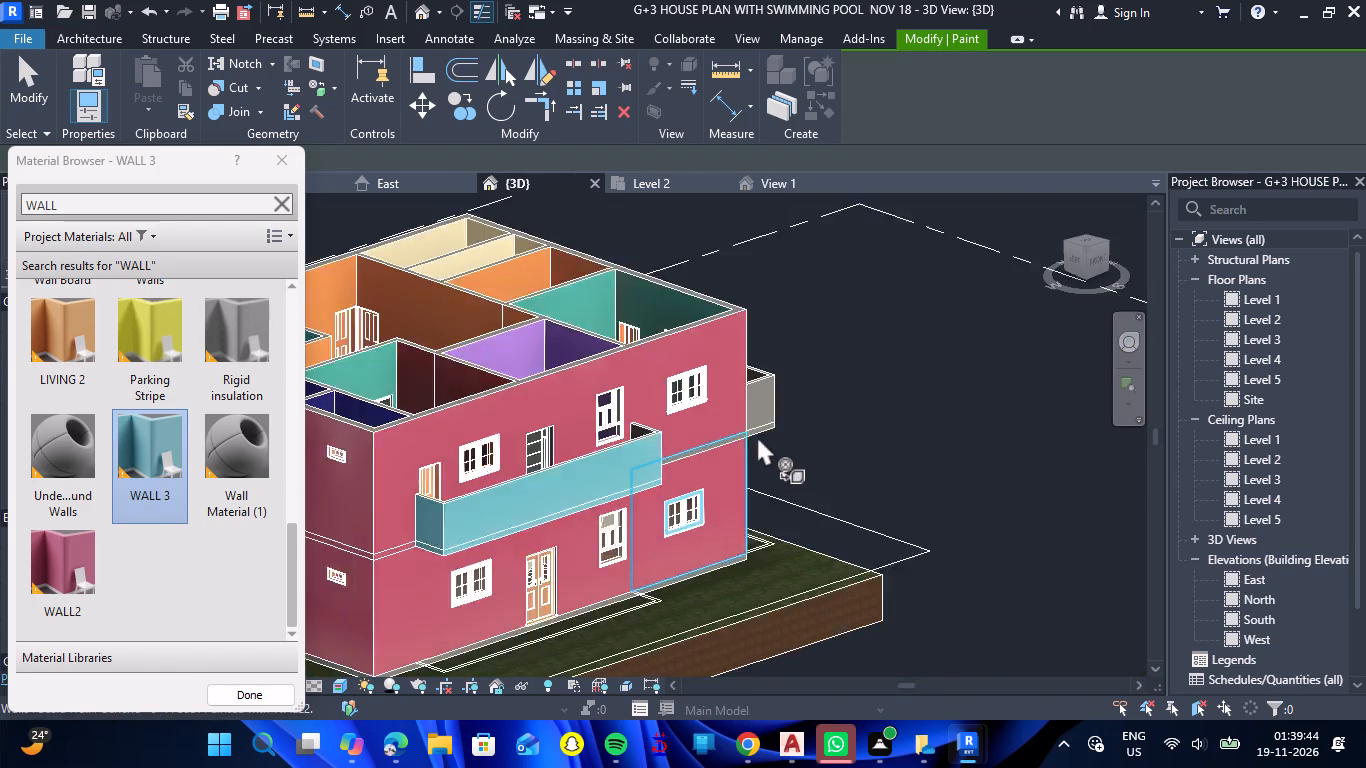
scroll(757, 436, "up", 9)
left_click(776, 384)
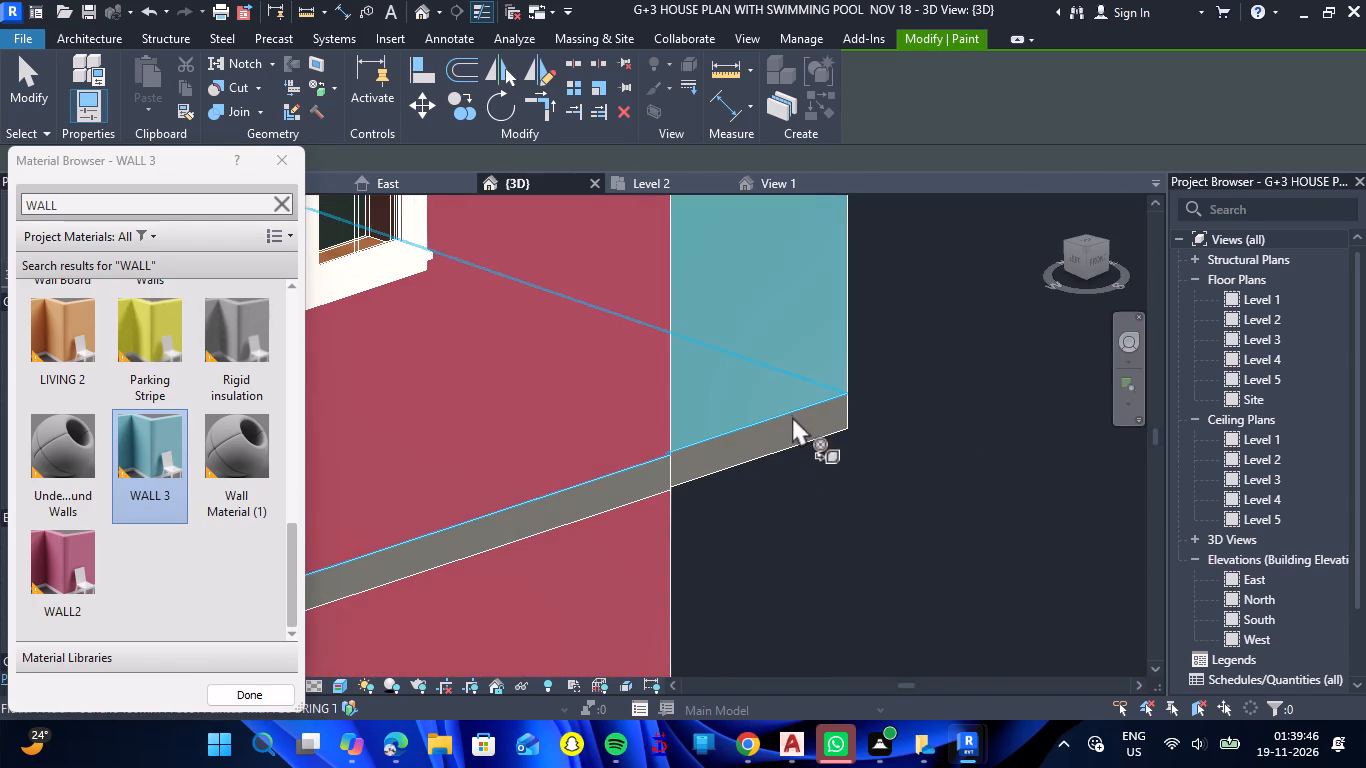
left_click(797, 425)
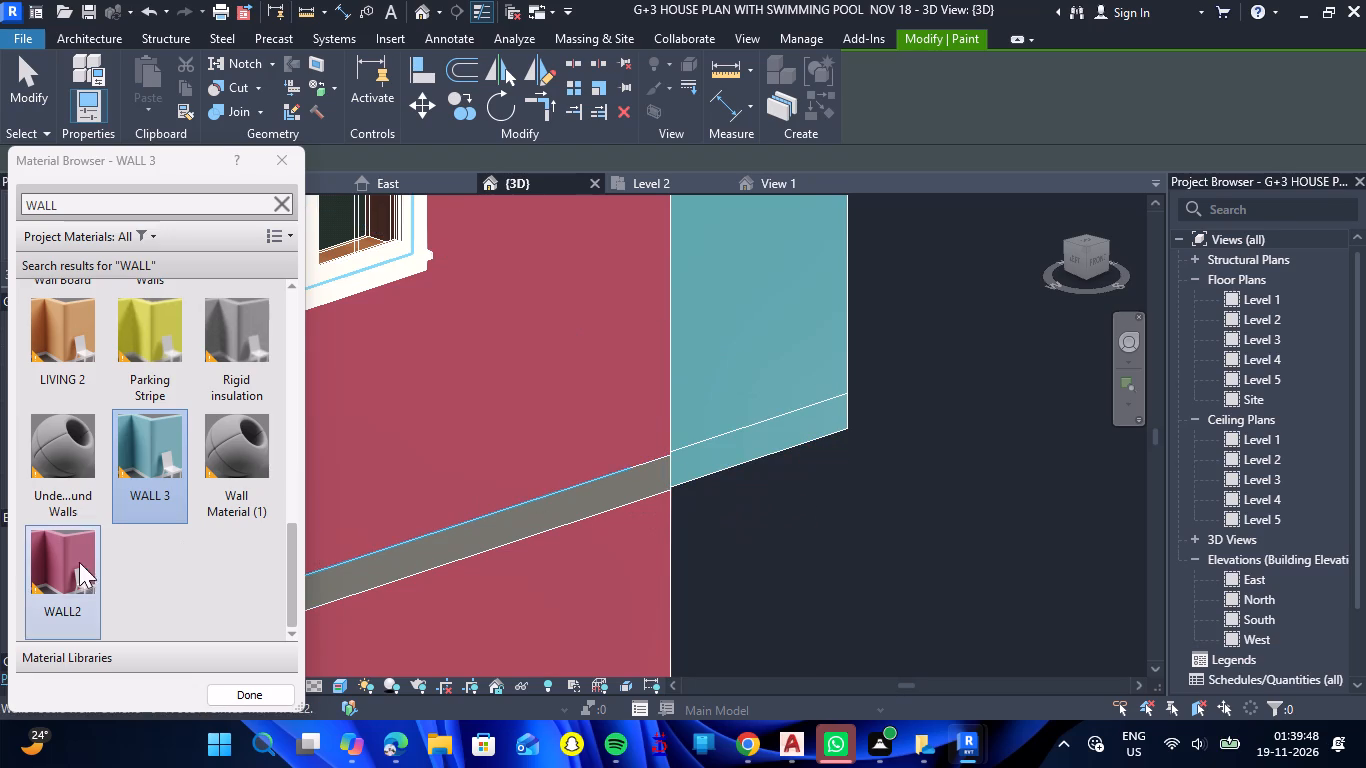
Paint the exposed slab edge between the front balcony and the right corner of the front facade with WALL2.
left_click(69, 567)
left_click(426, 559)
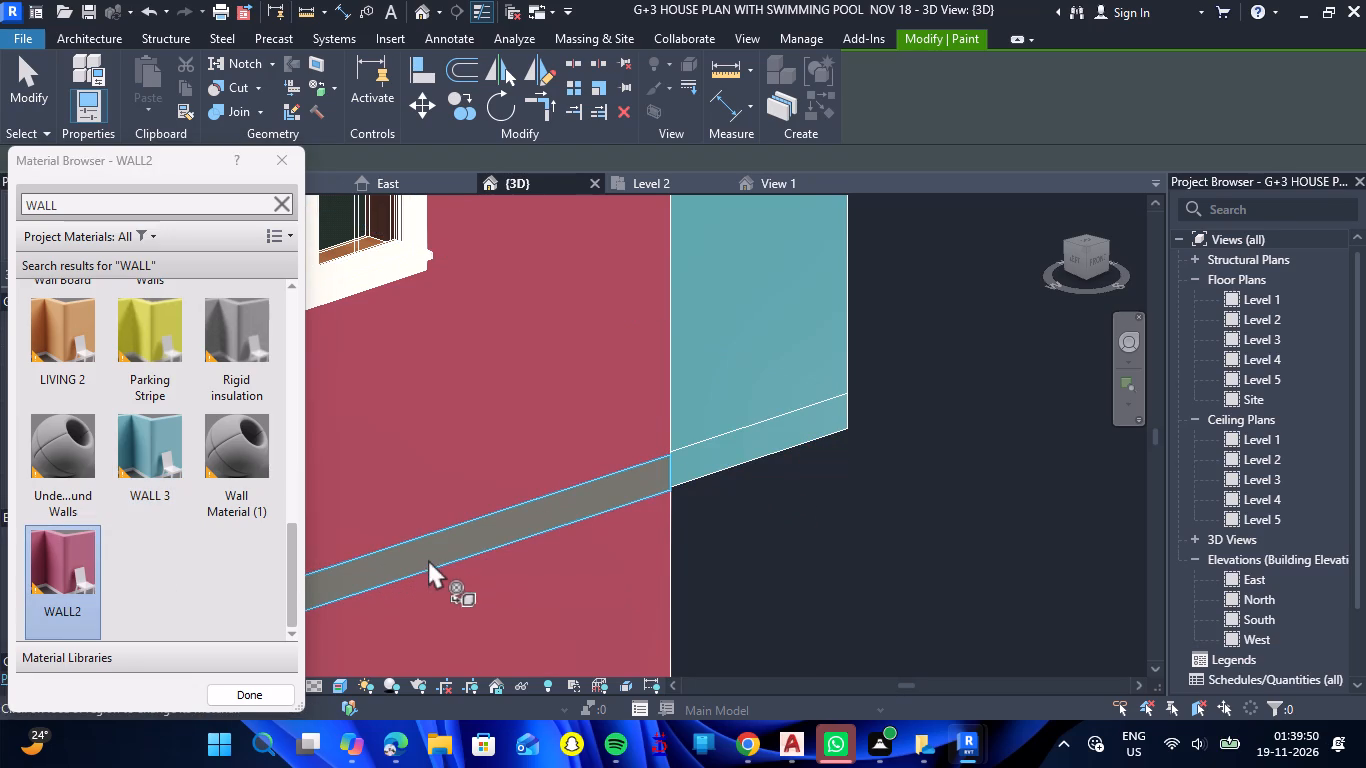
Paint the outer face of the right facade's balcony parapet and the slab edge beneath it with WALL 3.
scroll(708, 514, "down", 7)
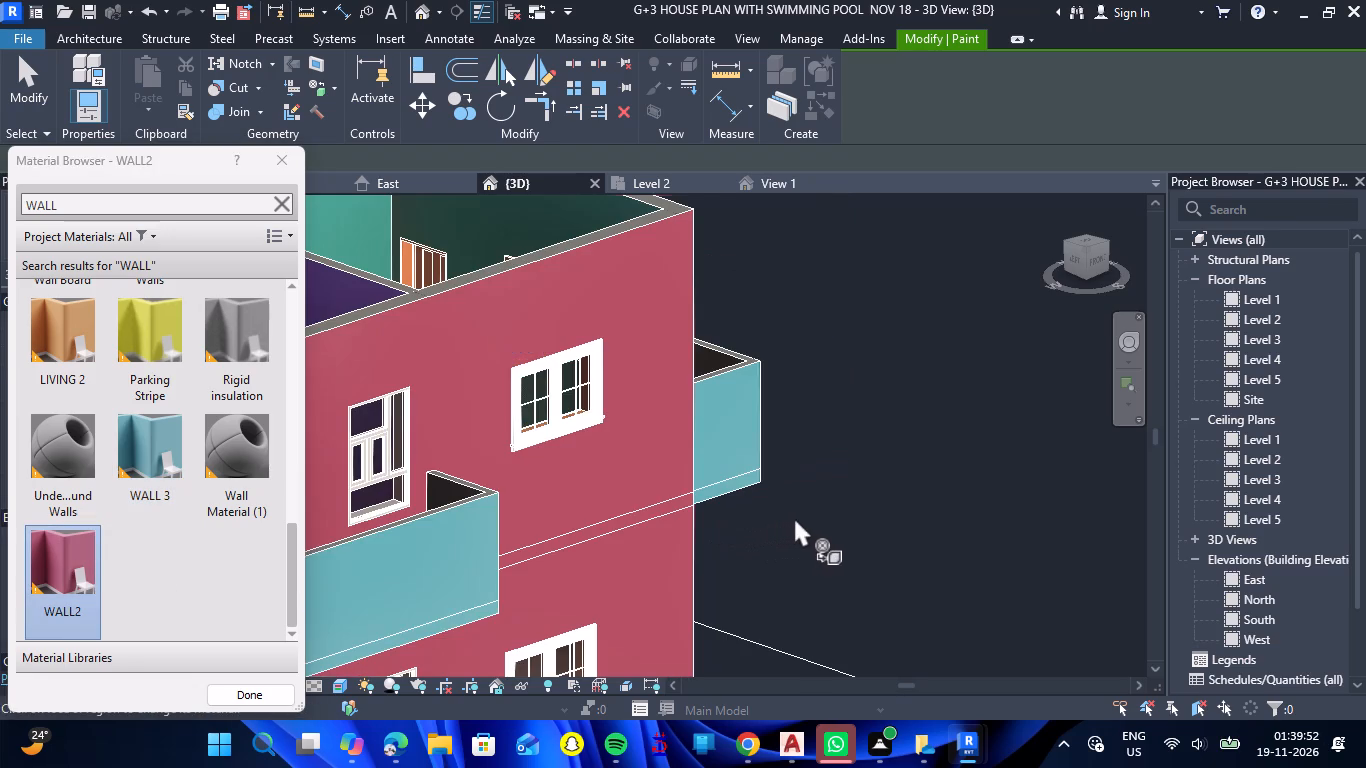
left_click_drag(794, 517, 586, 537, "shift")
right_click_drag(794, 517, 586, 537, "shift")
scroll(667, 511, "down", 2)
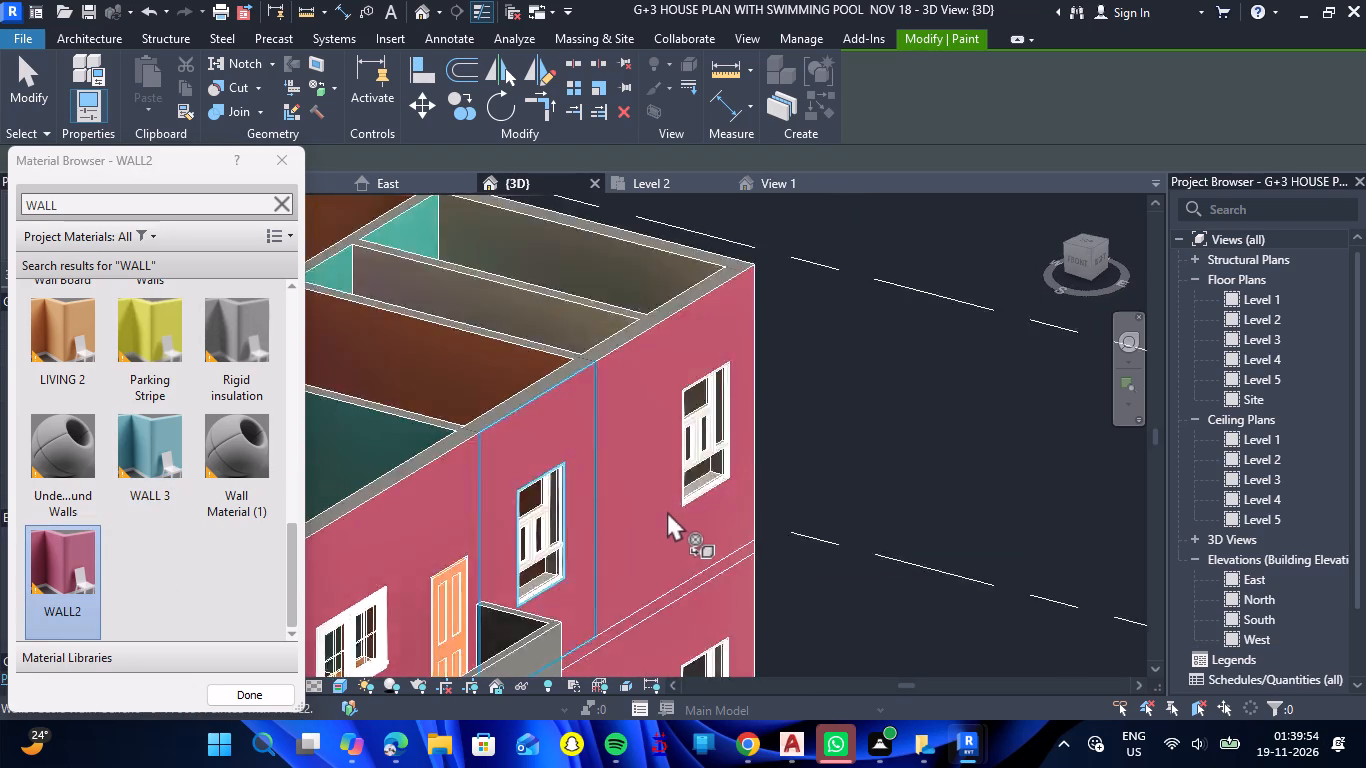
scroll(667, 511, "down", 5)
scroll(737, 573, "up", 7)
scroll(741, 548, "down", 6)
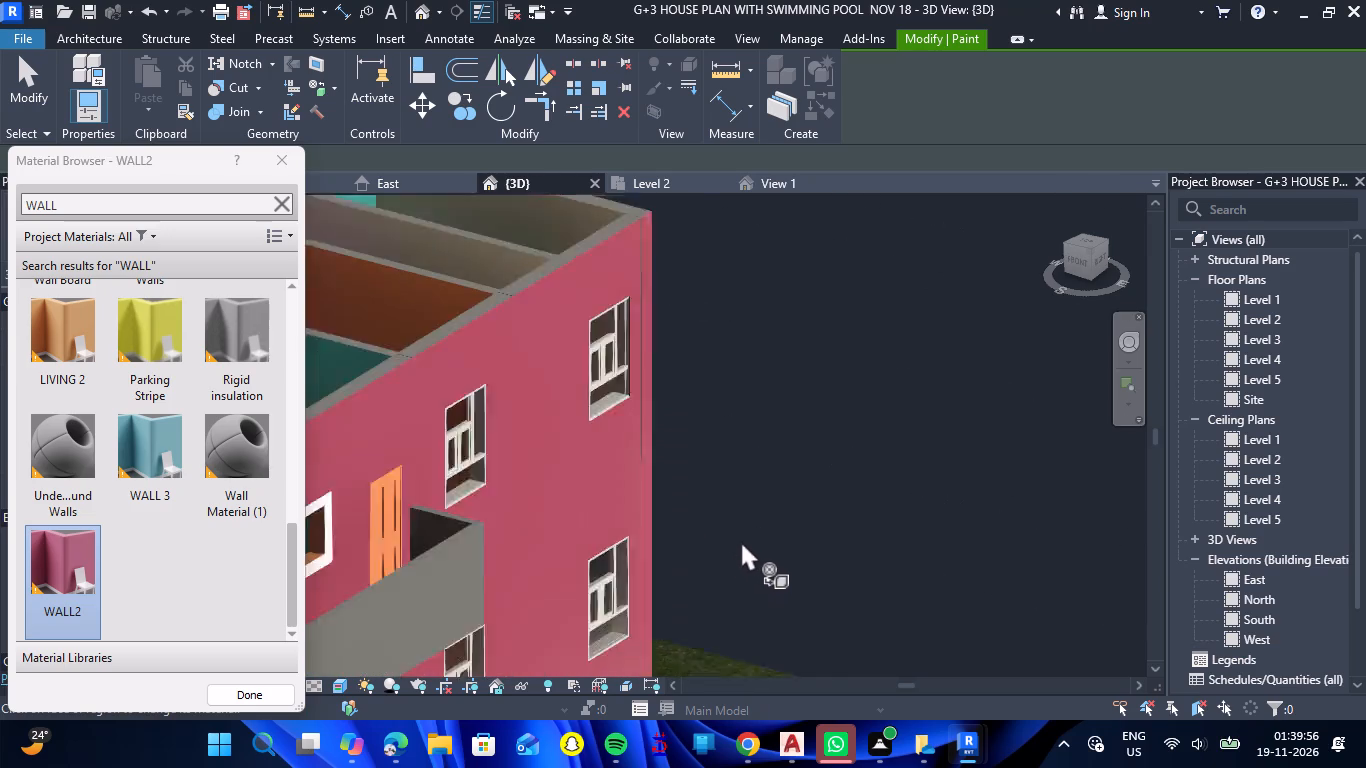
scroll(547, 640, "up", 7)
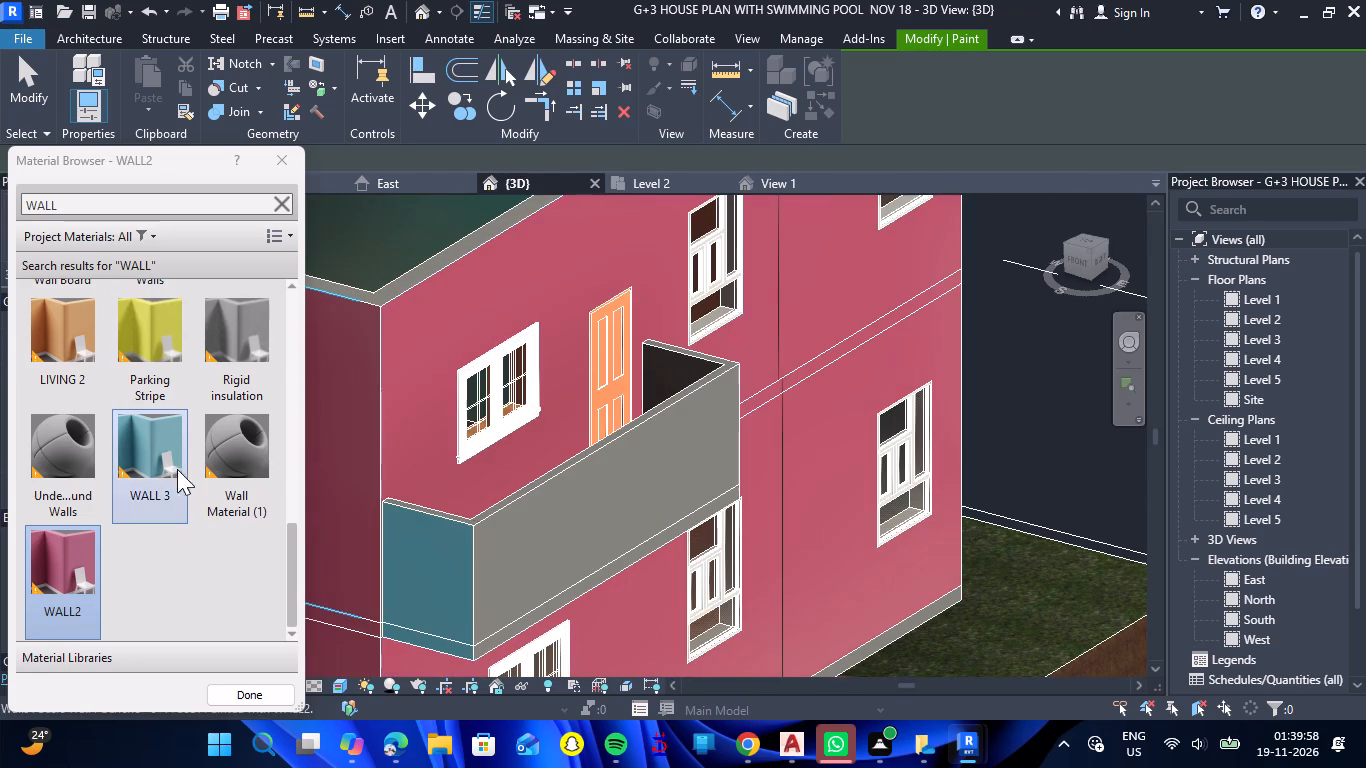
left_click(166, 459)
left_click(497, 598)
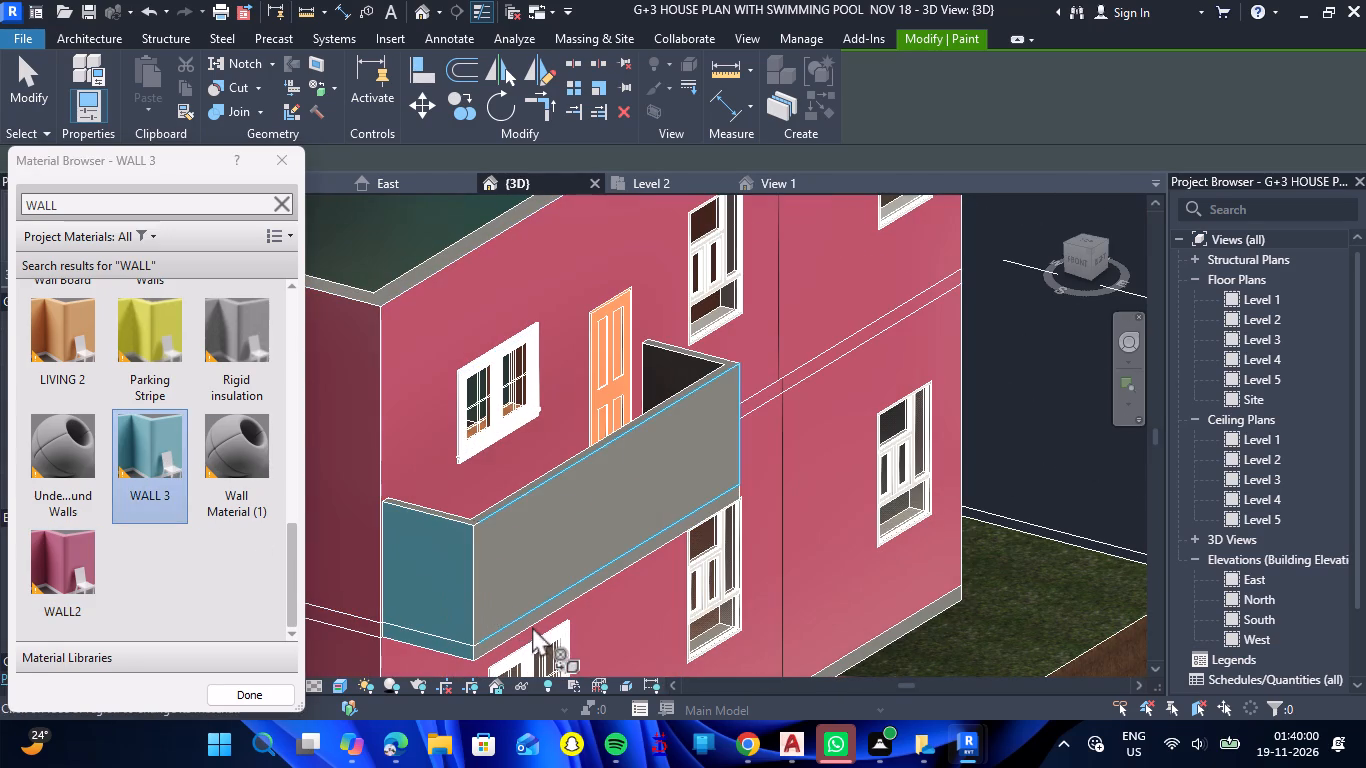
scroll(532, 626, "up", 7)
left_click(517, 620)
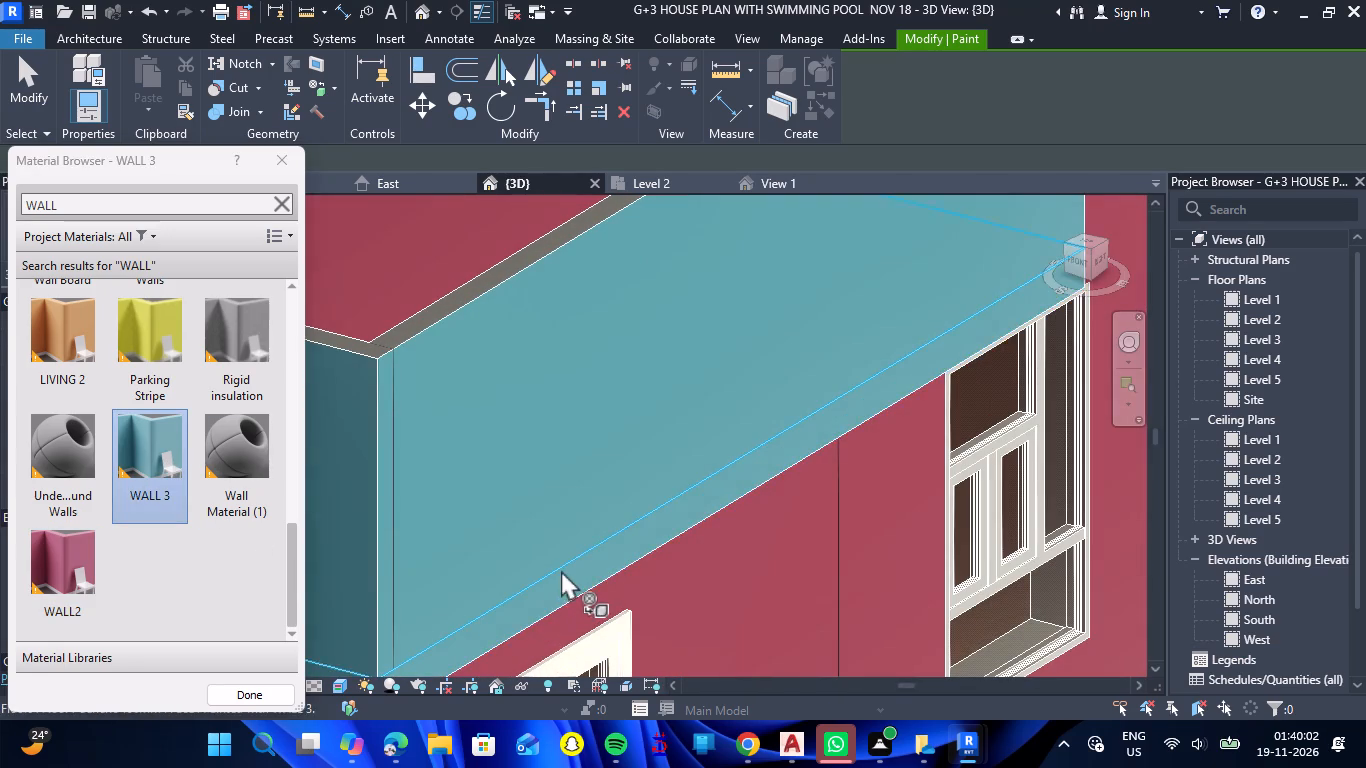
Paint the back-facing end of the right facade's balcony parapet and the slab edge beneath it with WALL 3.
scroll(561, 570, "down", 13)
left_click_drag(836, 494, 653, 563)
right_click_drag(836, 494, 653, 563, "shift")
scroll(682, 547, "down", 7)
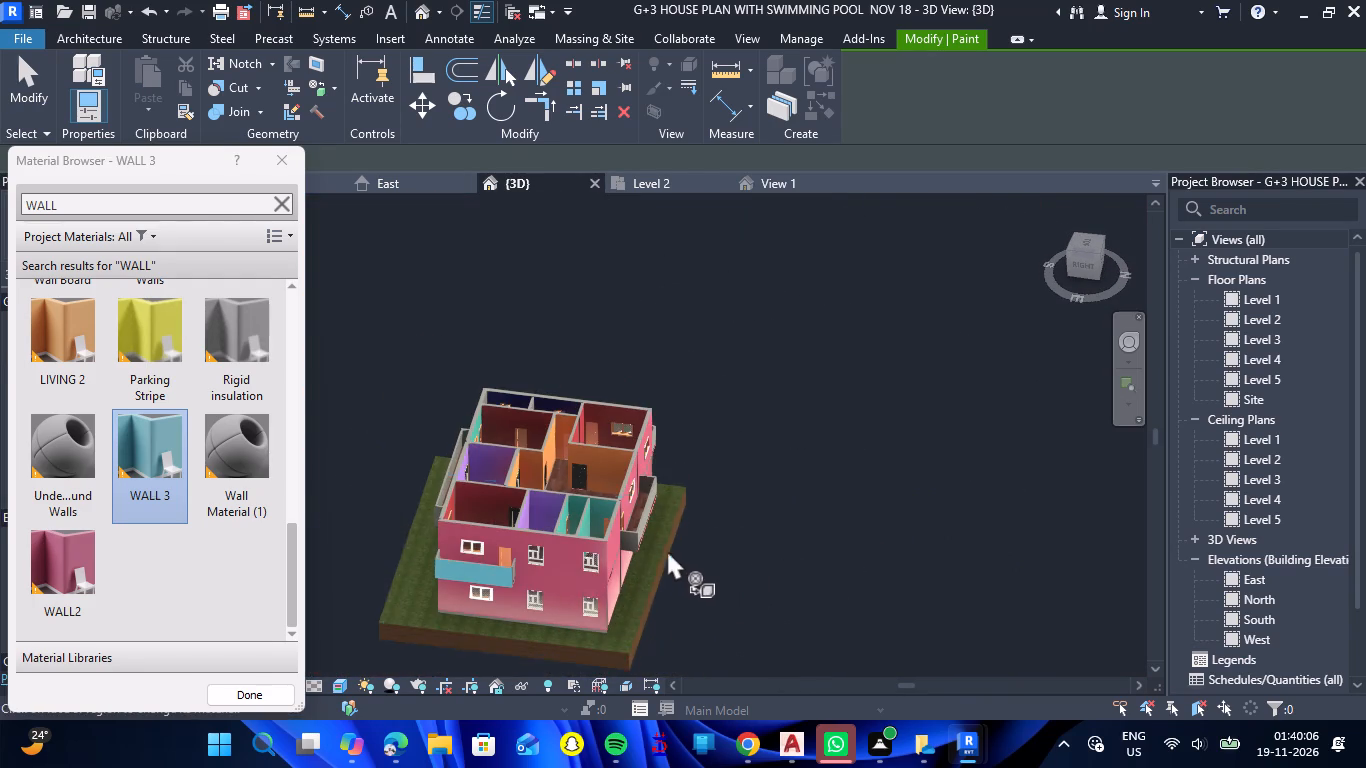
scroll(537, 577, "up", 15)
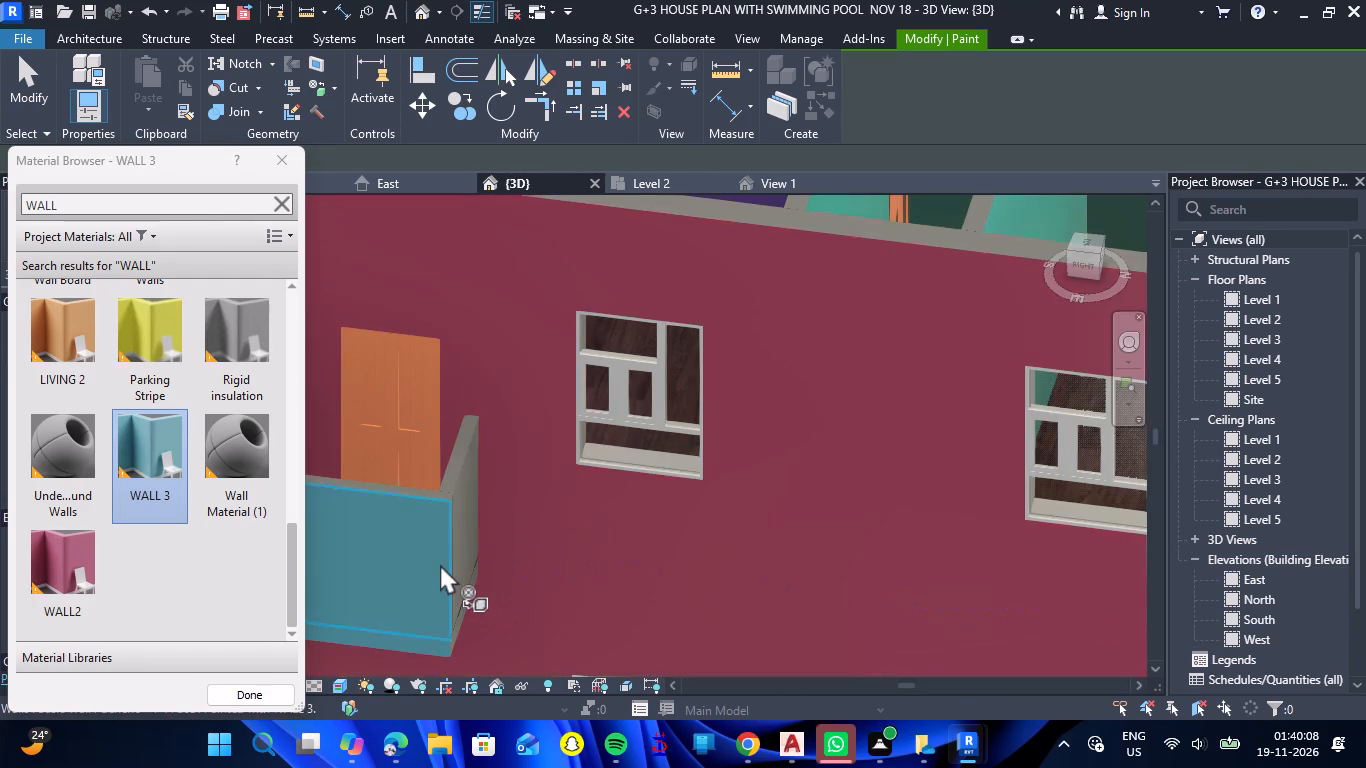
scroll(451, 554, "up", 7)
left_click(464, 549)
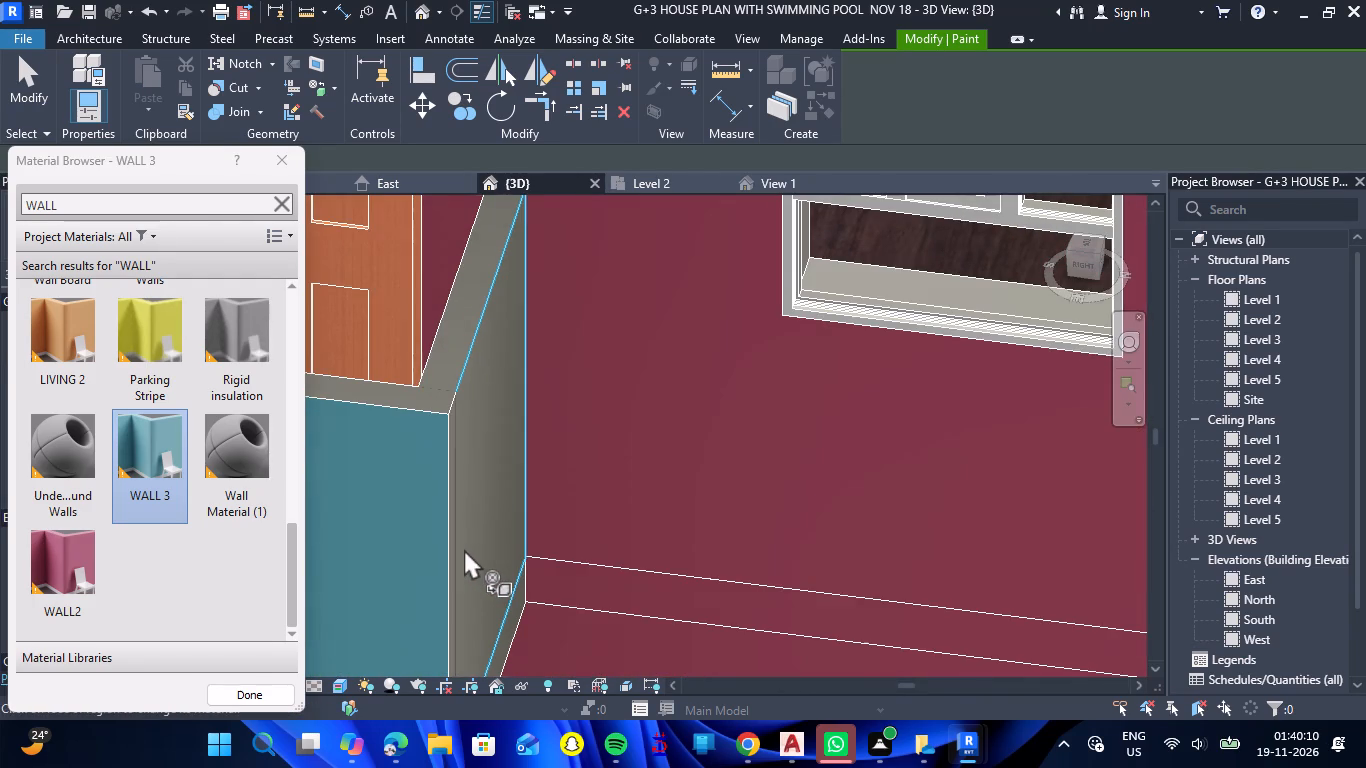
scroll(463, 511, "down", 7)
scroll(456, 625, "up", 8)
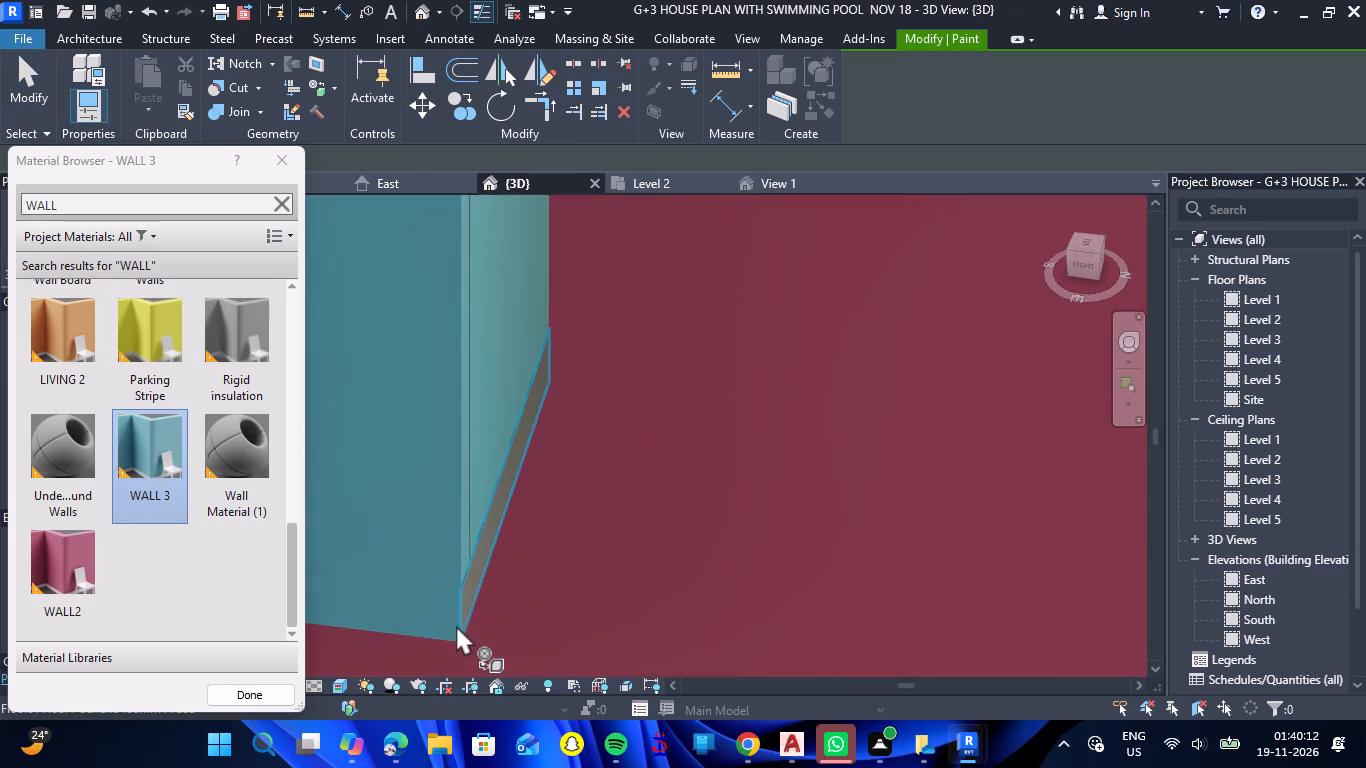
left_click(464, 620)
scroll(476, 593, "down", 8)
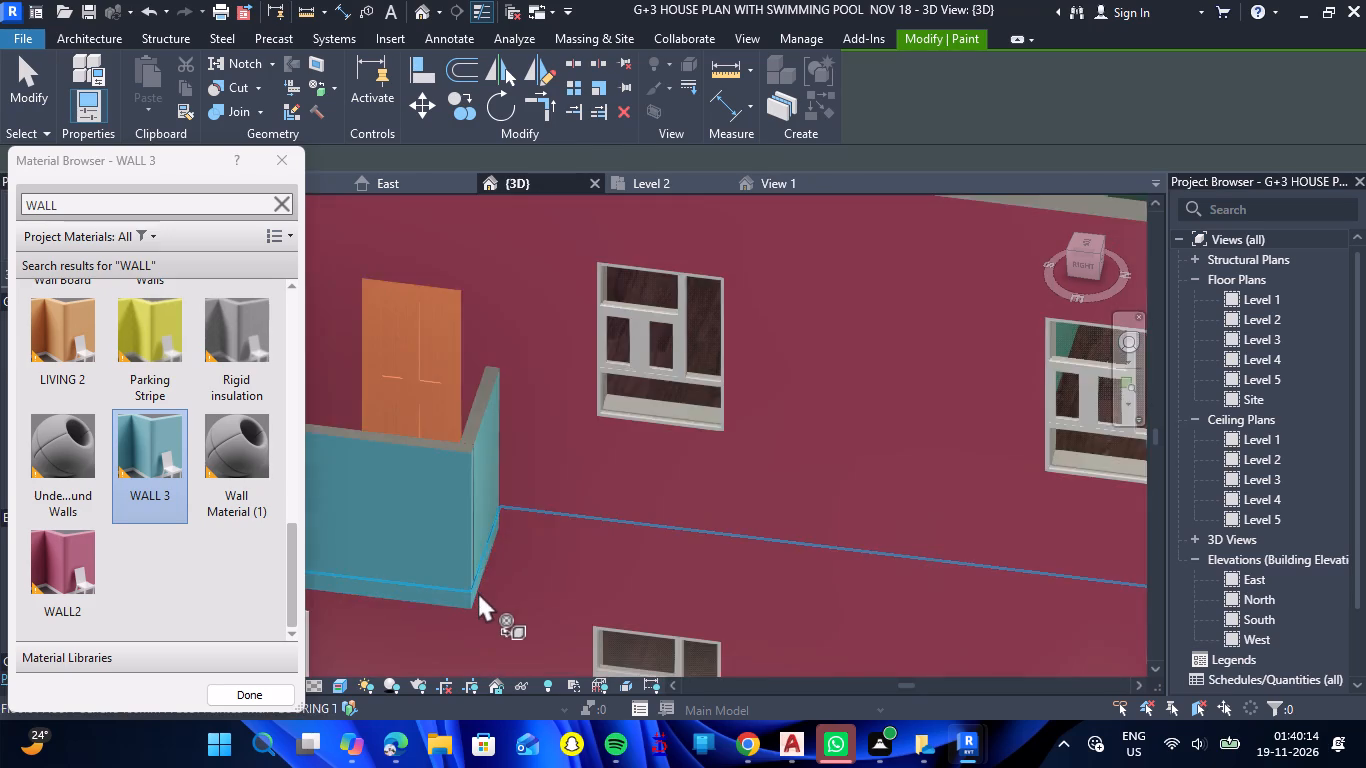
Paint the back facade's balcony with WALL 3: the parapet end nearest the right facade, its outer face, and the slab edges beneath both.
scroll(478, 592, "down", 8)
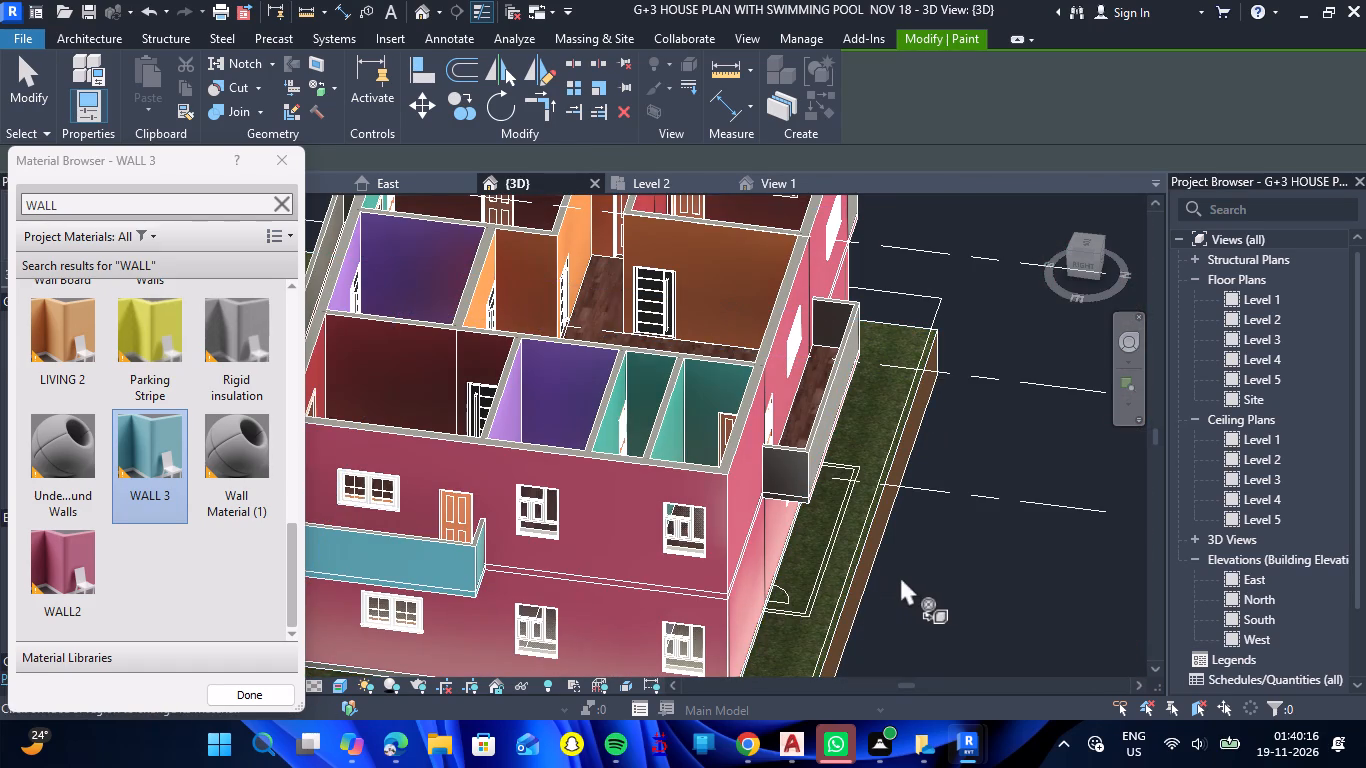
left_click_drag(900, 576, 782, 470, "shift")
right_click_drag(900, 576, 782, 470, "shift")
scroll(554, 469, "up", 13)
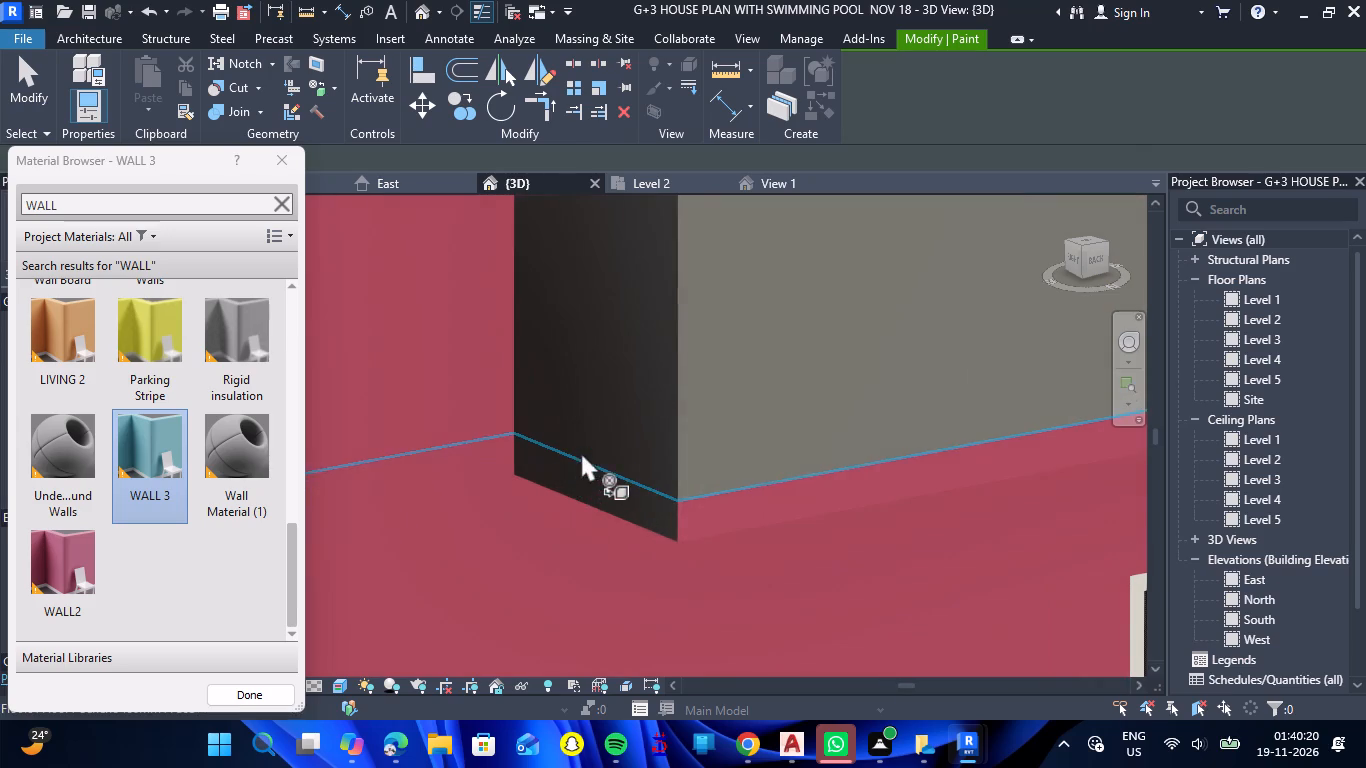
left_click(611, 439)
left_click(615, 486)
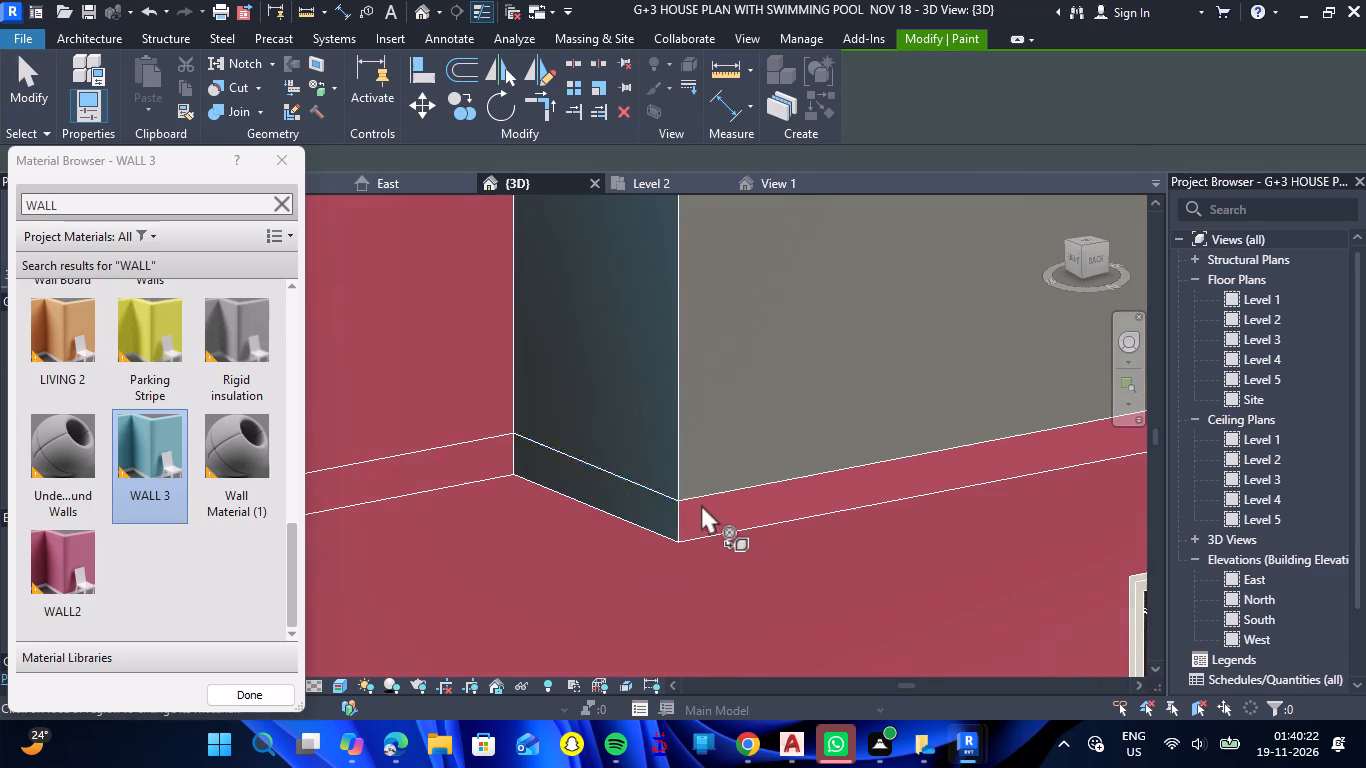
left_click(701, 506)
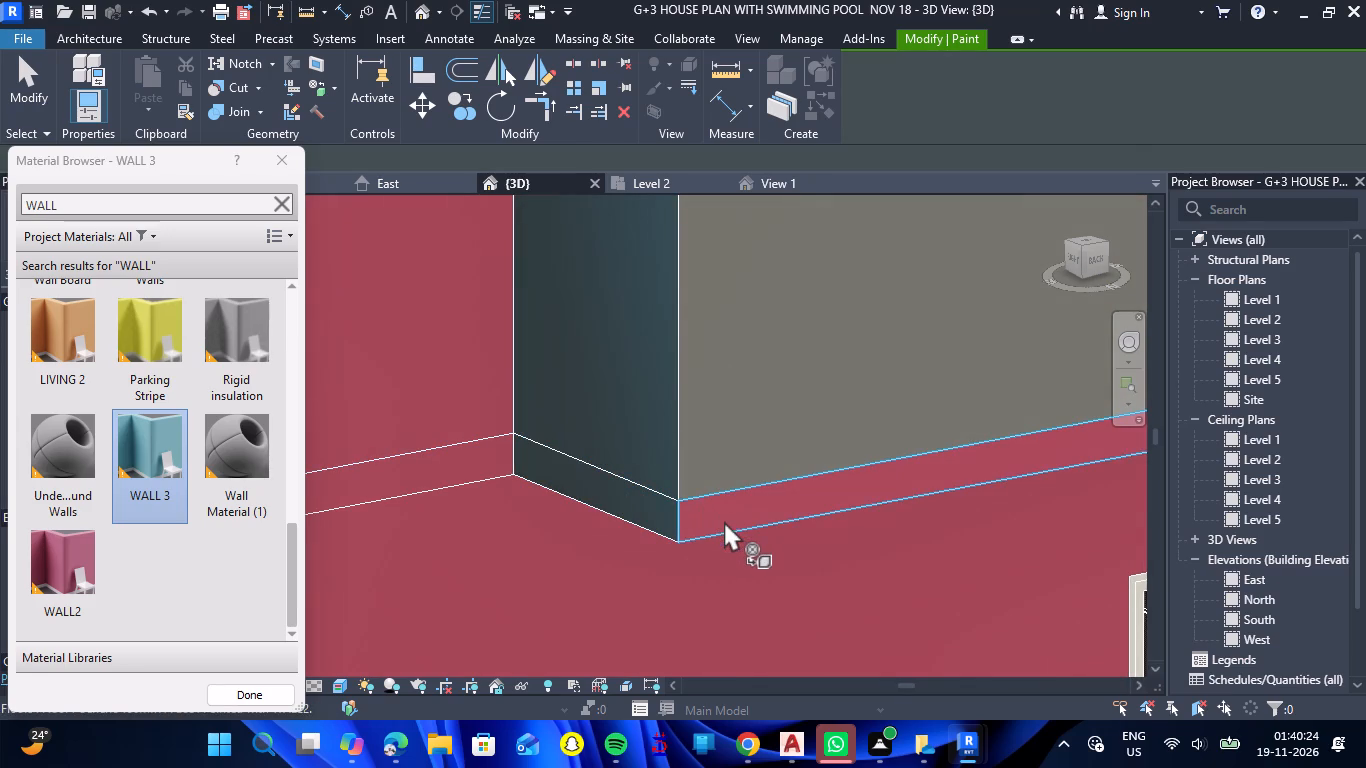
left_click(724, 521)
left_click(693, 463)
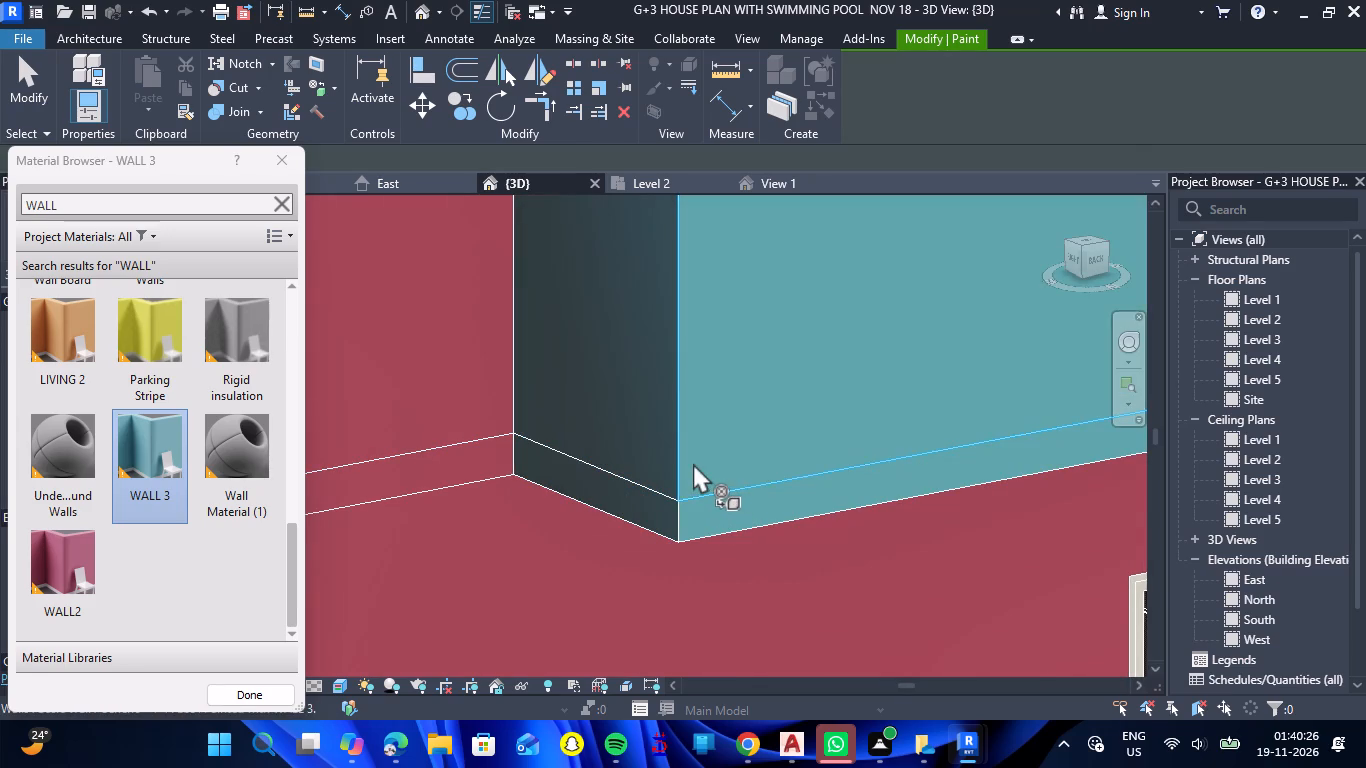
Paint the upper storey's interior floor surface with FLOORING TILES 1.
scroll(693, 465, "down", 14)
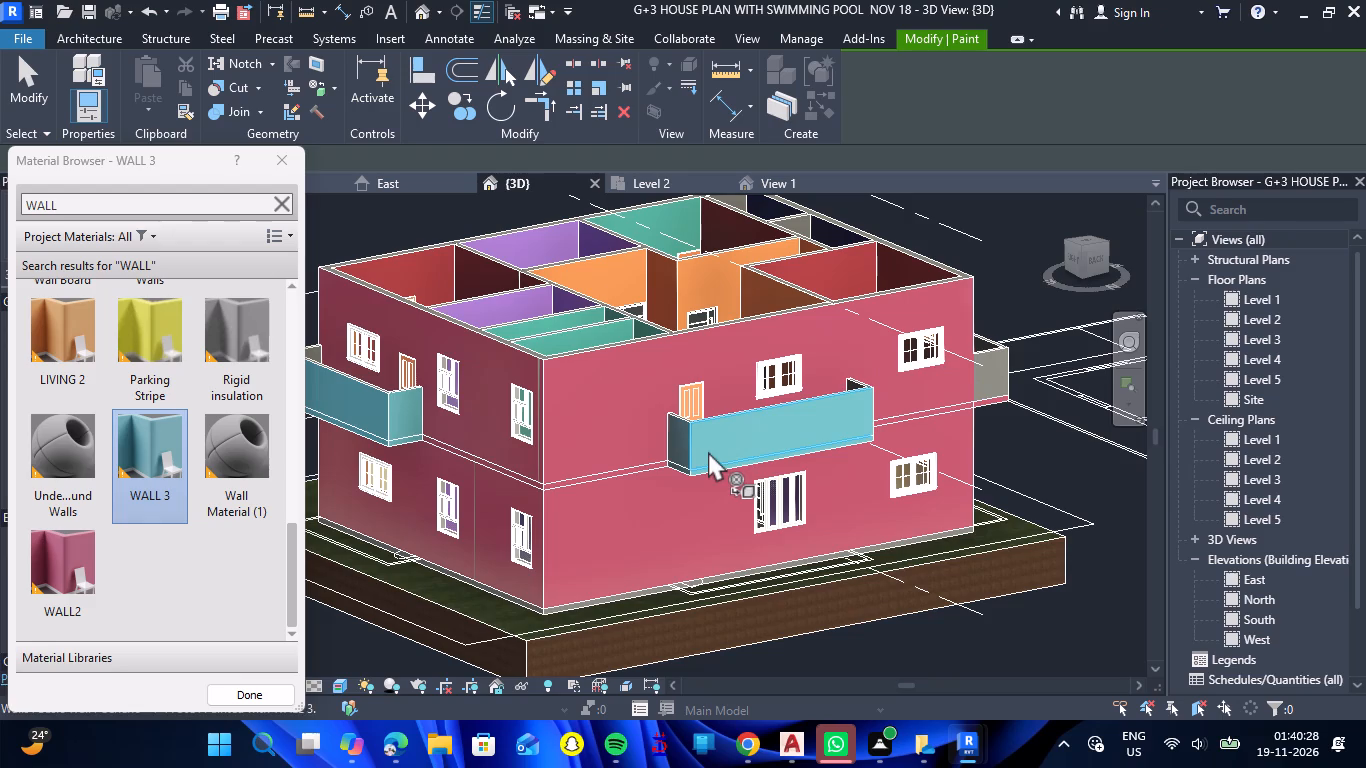
scroll(947, 524, "down", 4)
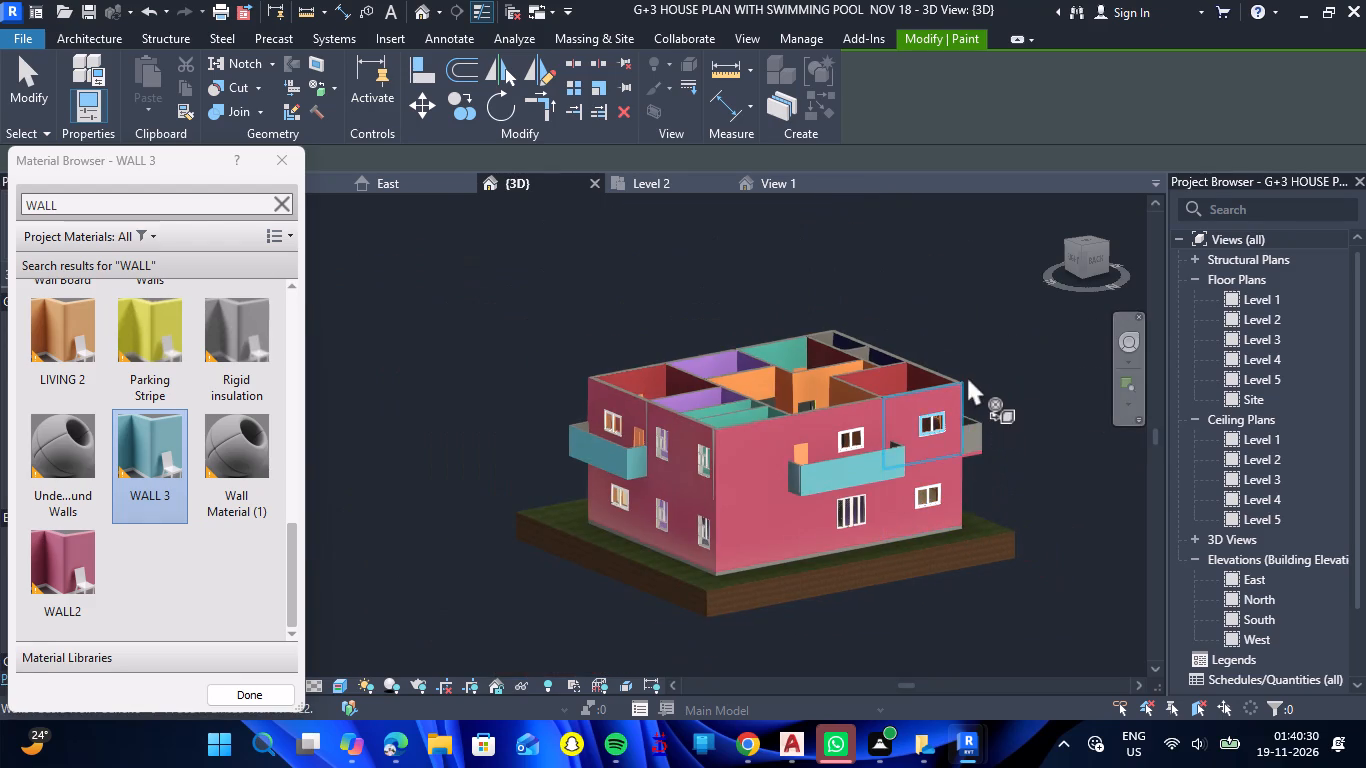
left_click_drag(993, 331, 999, 506, "shift")
right_click_drag(993, 331, 999, 506, "shift")
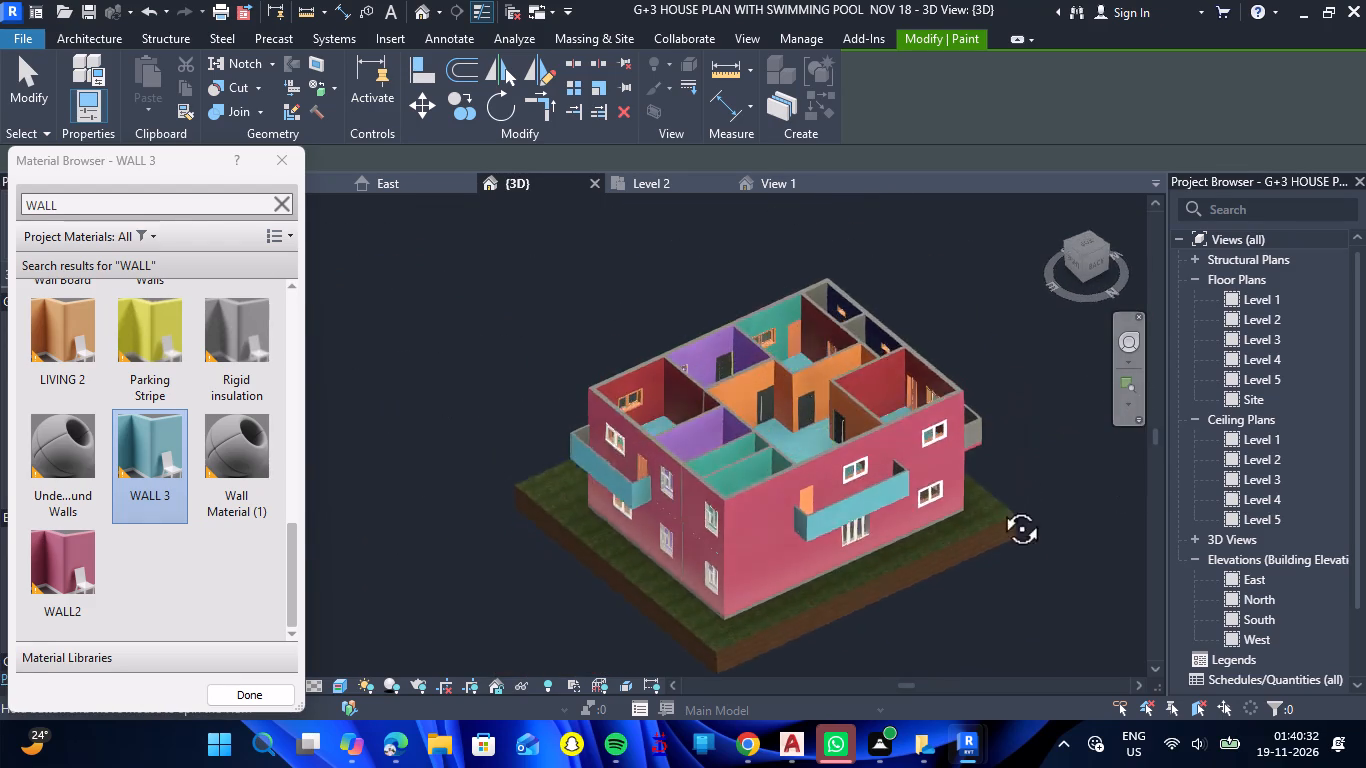
right_click_drag(999, 506, 1000, 556, "shift")
left_click_drag(999, 506, 1000, 556, "shift")
left_click(216, 214)
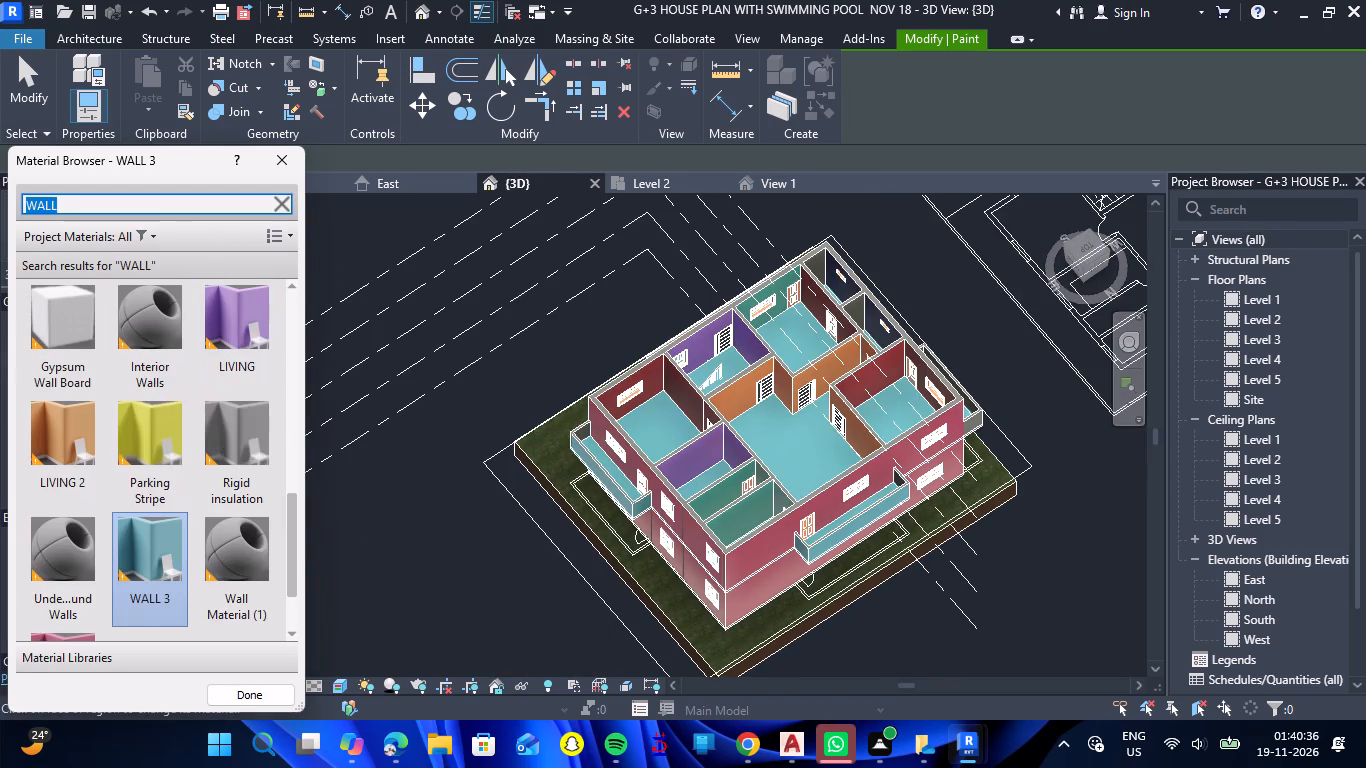
key("f")
type("LO")
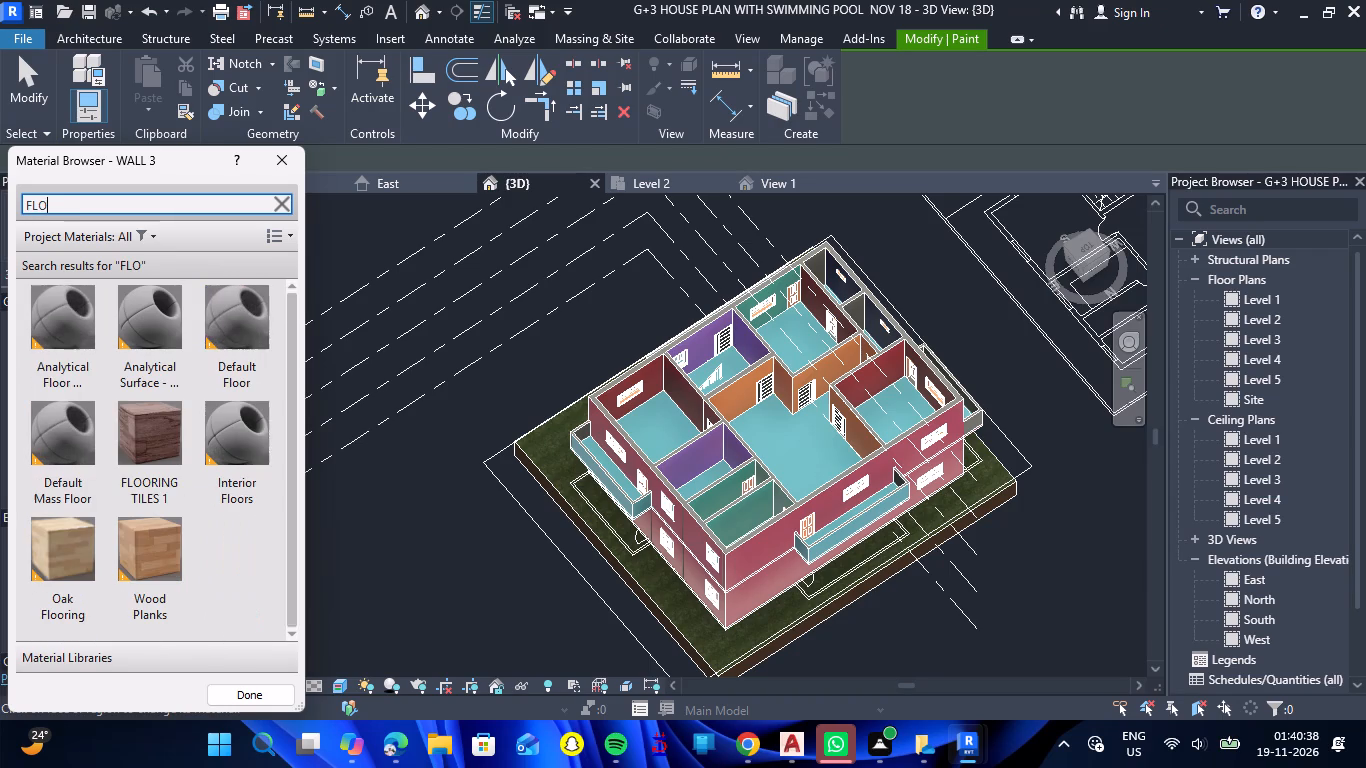
left_click(136, 419)
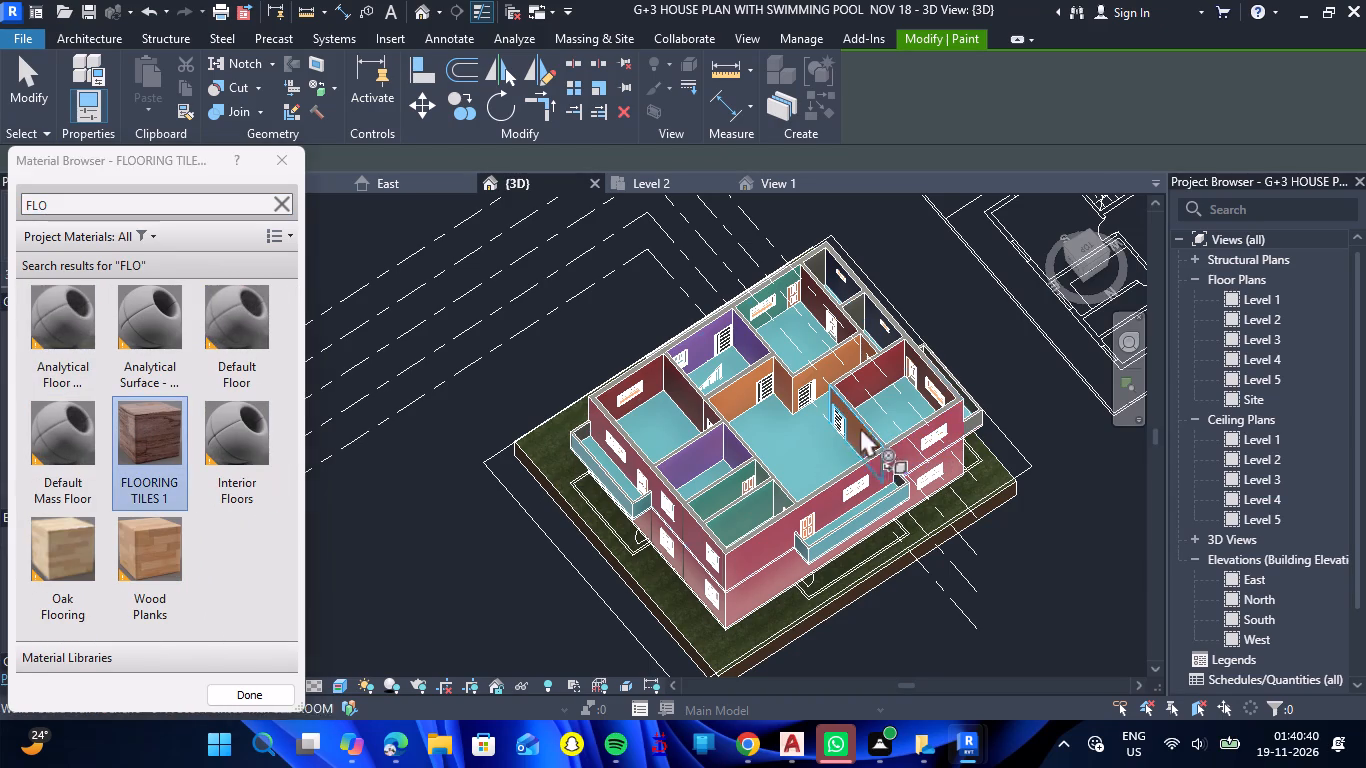
left_click(809, 442)
scroll(809, 442, "down", 6)
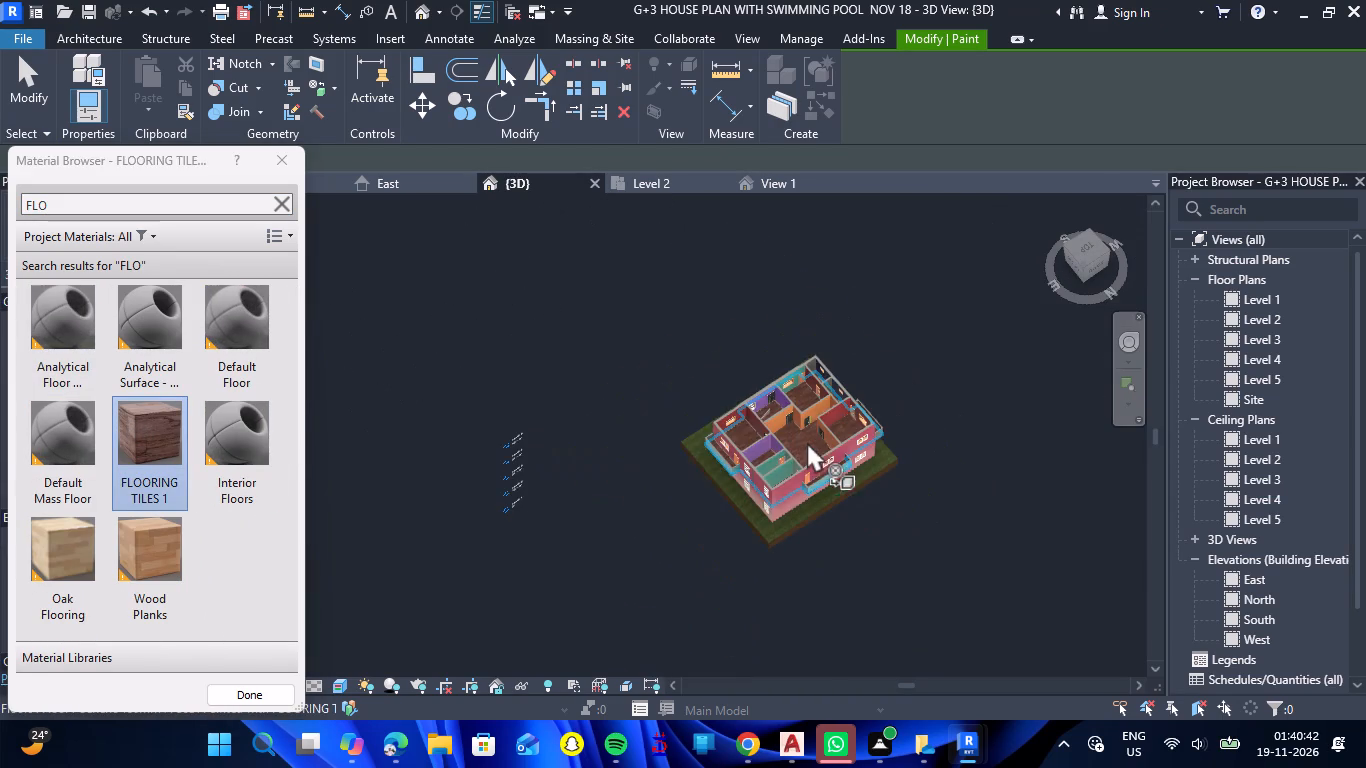
Paint the back-facing end of the left facade's balcony parapet and the slab edge beneath it with WALL 3.
left_click(188, 211)
type("WALL")
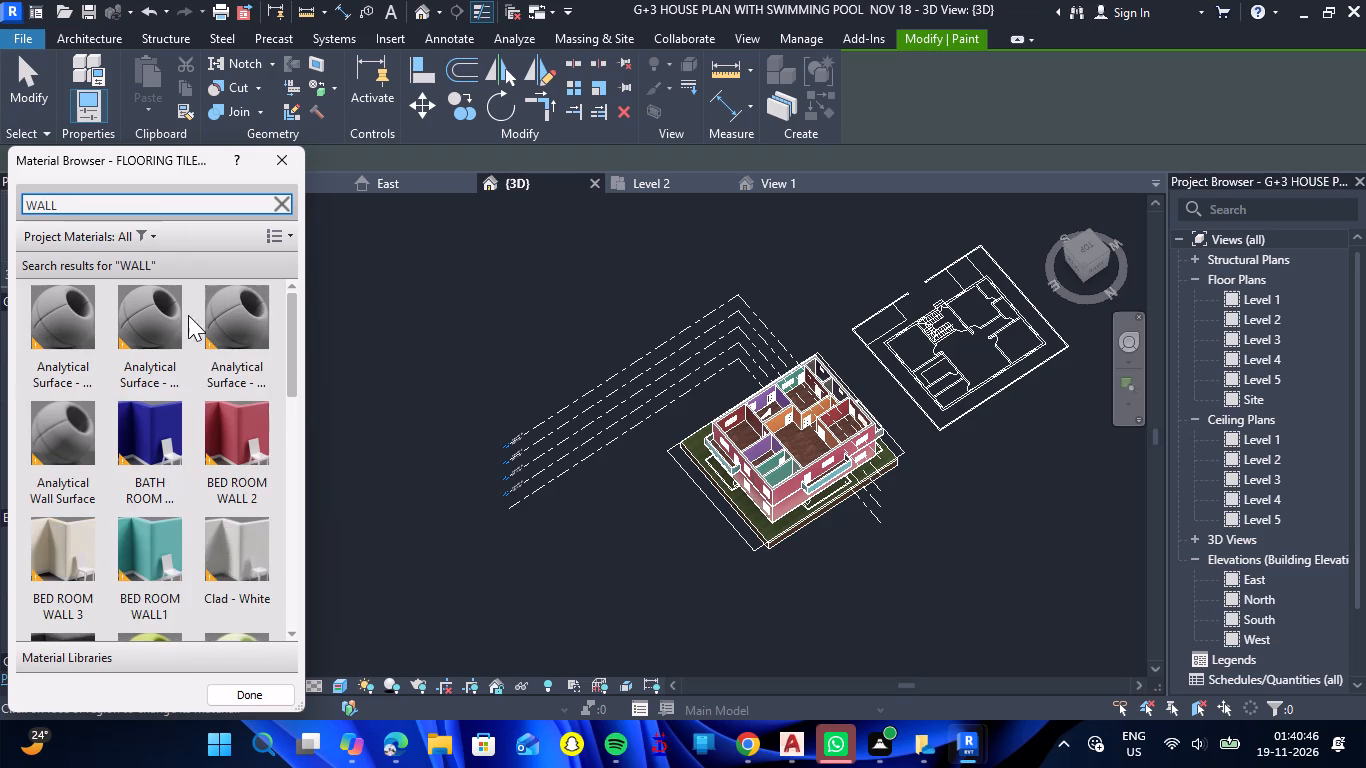
scroll(178, 357, "down", 6)
left_click(148, 484)
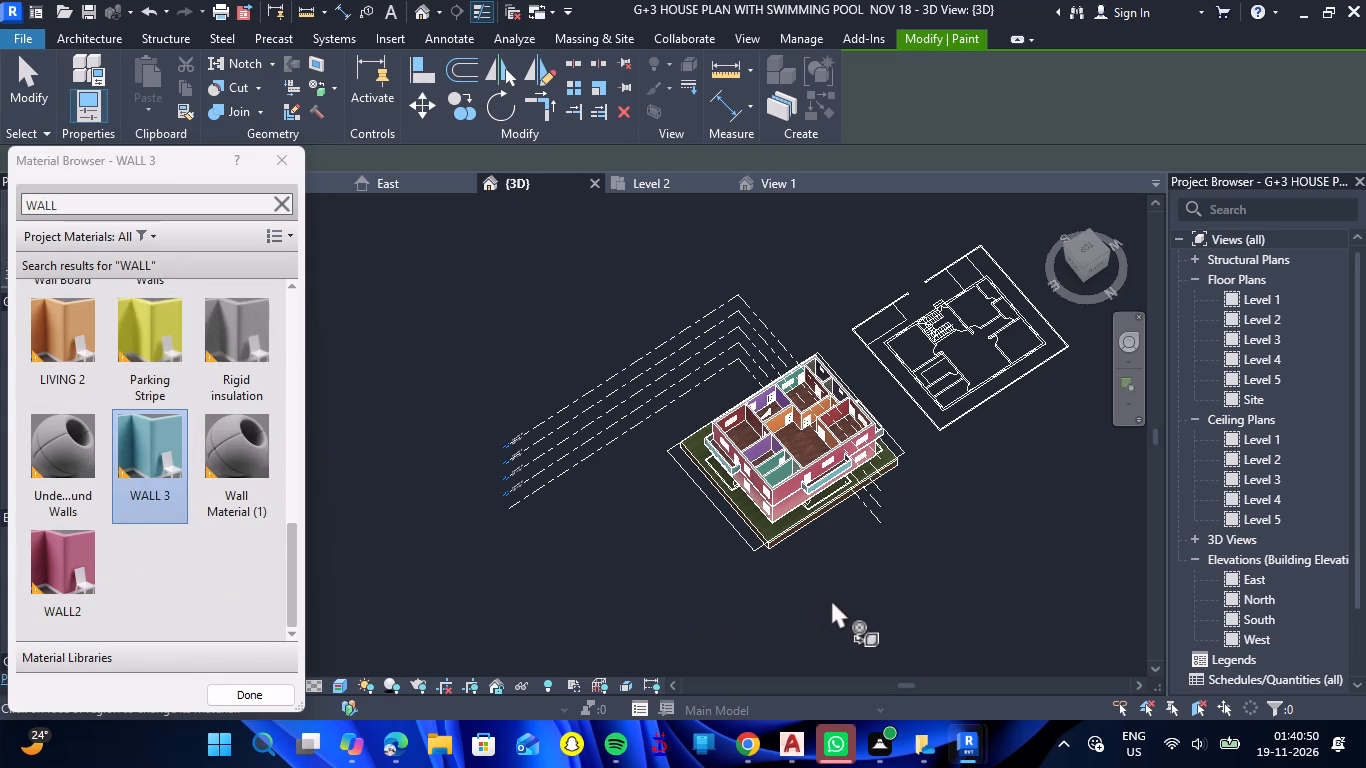
left_click_drag(831, 596, 792, 378, "shift")
right_click_drag(831, 596, 792, 378, "shift")
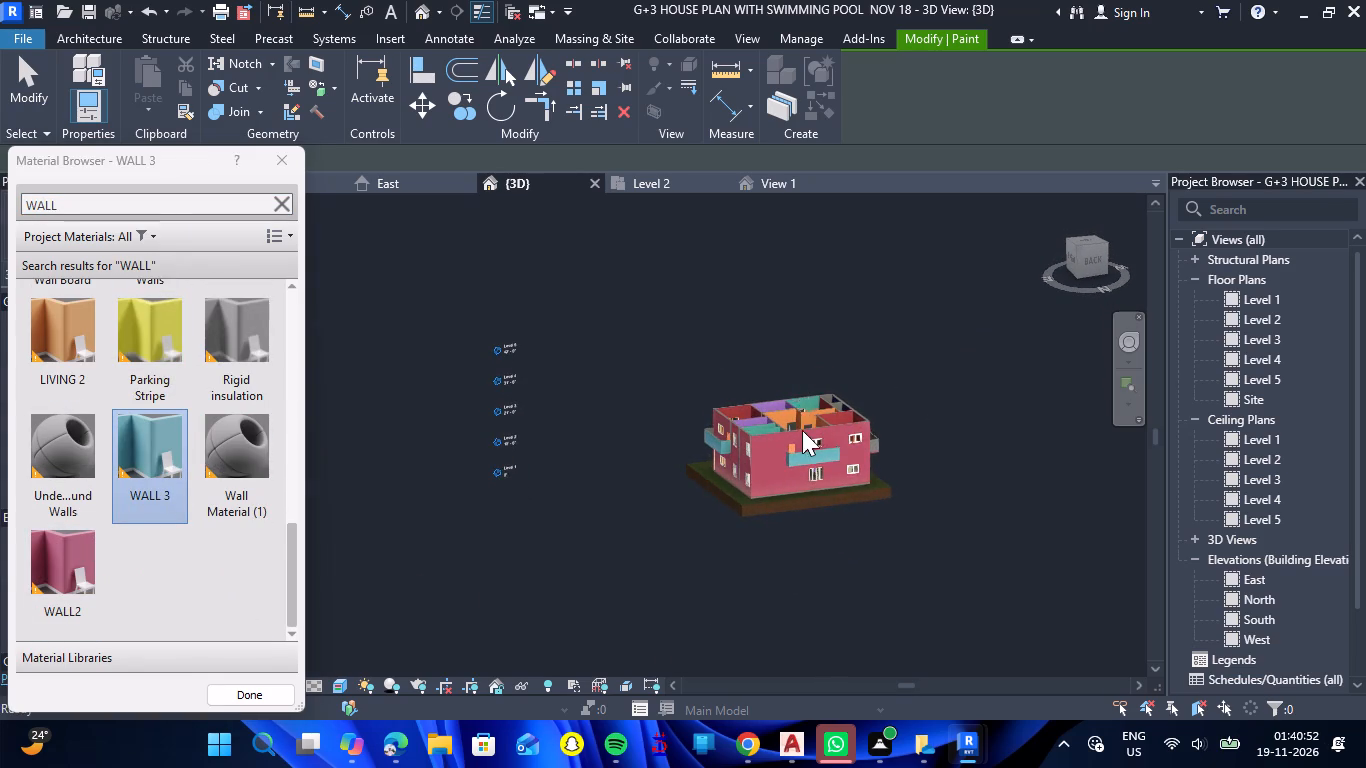
scroll(793, 442, "up", 6)
scroll(897, 481, "up", 8)
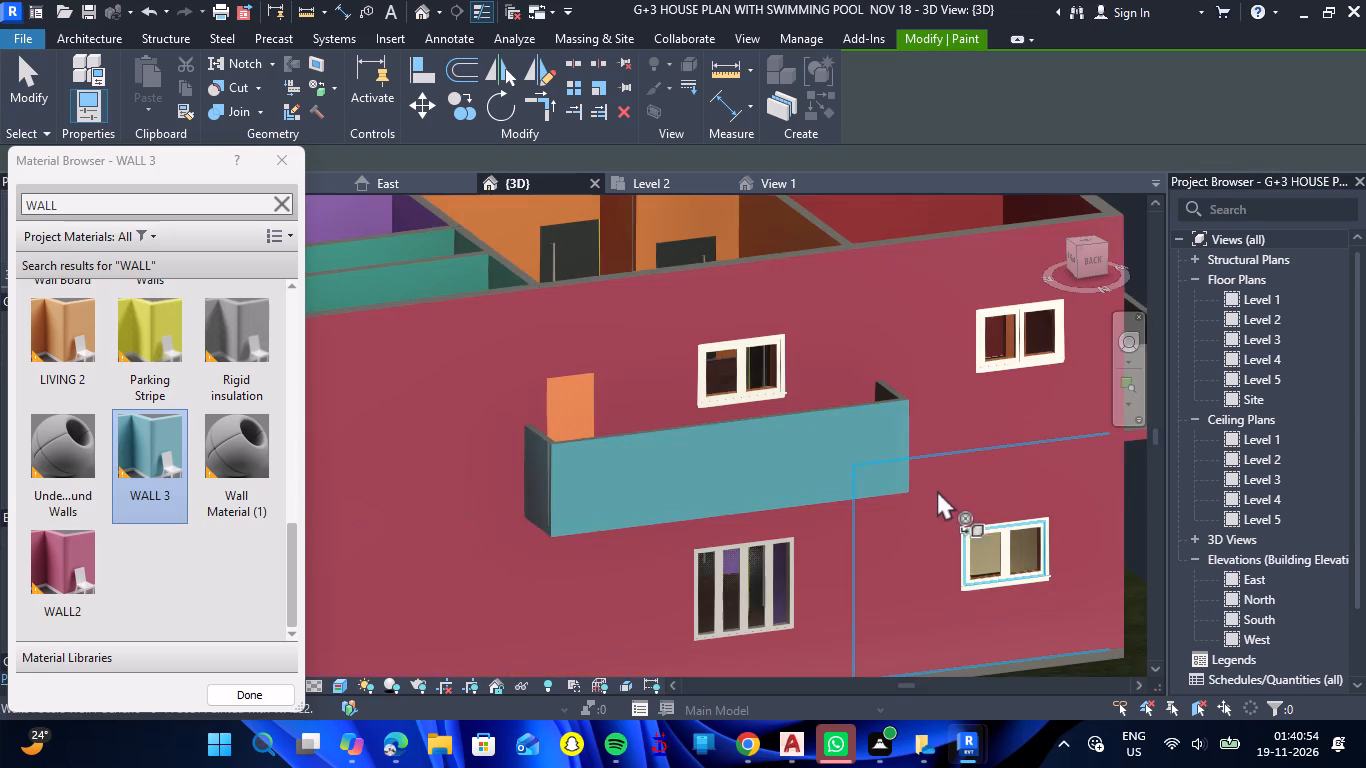
scroll(861, 456, "down", 6)
scroll(964, 447, "up", 6)
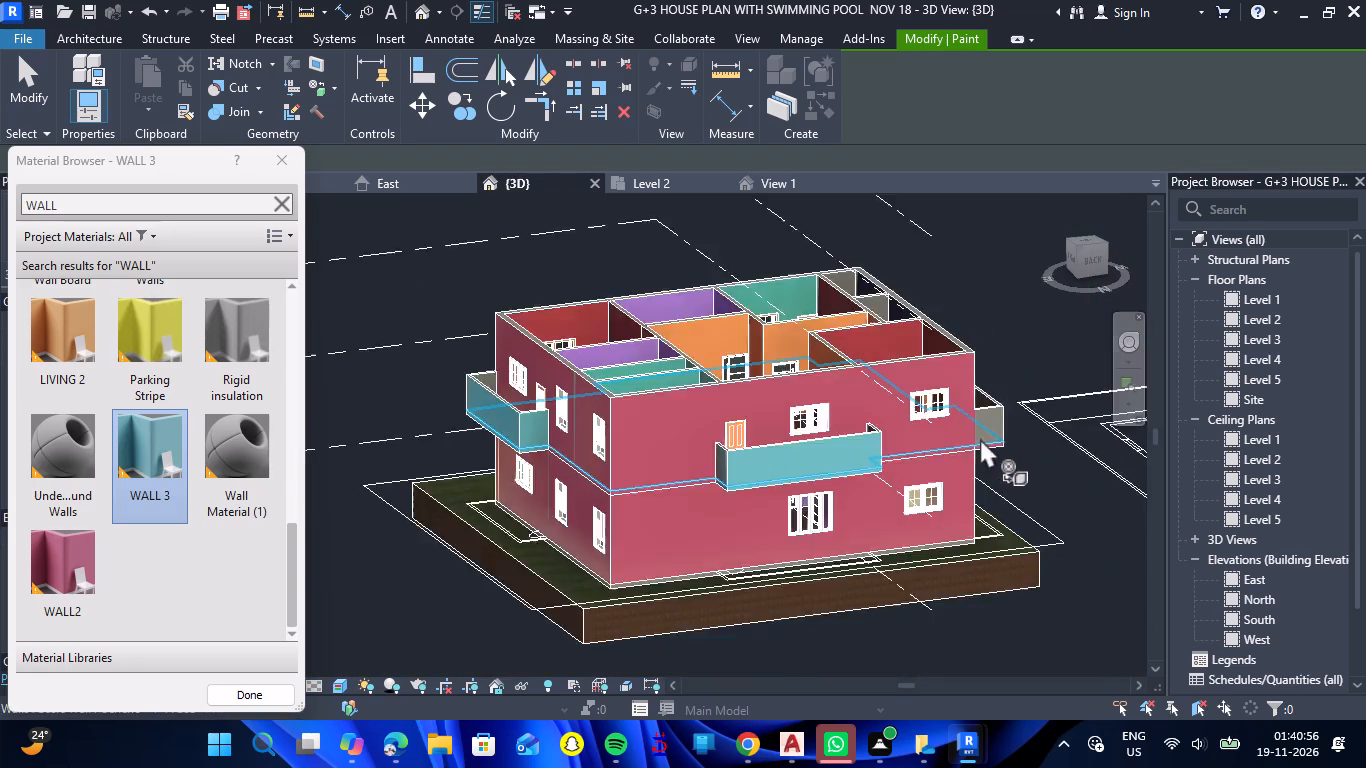
scroll(980, 438, "up", 2)
scroll(1070, 434, "up", 5)
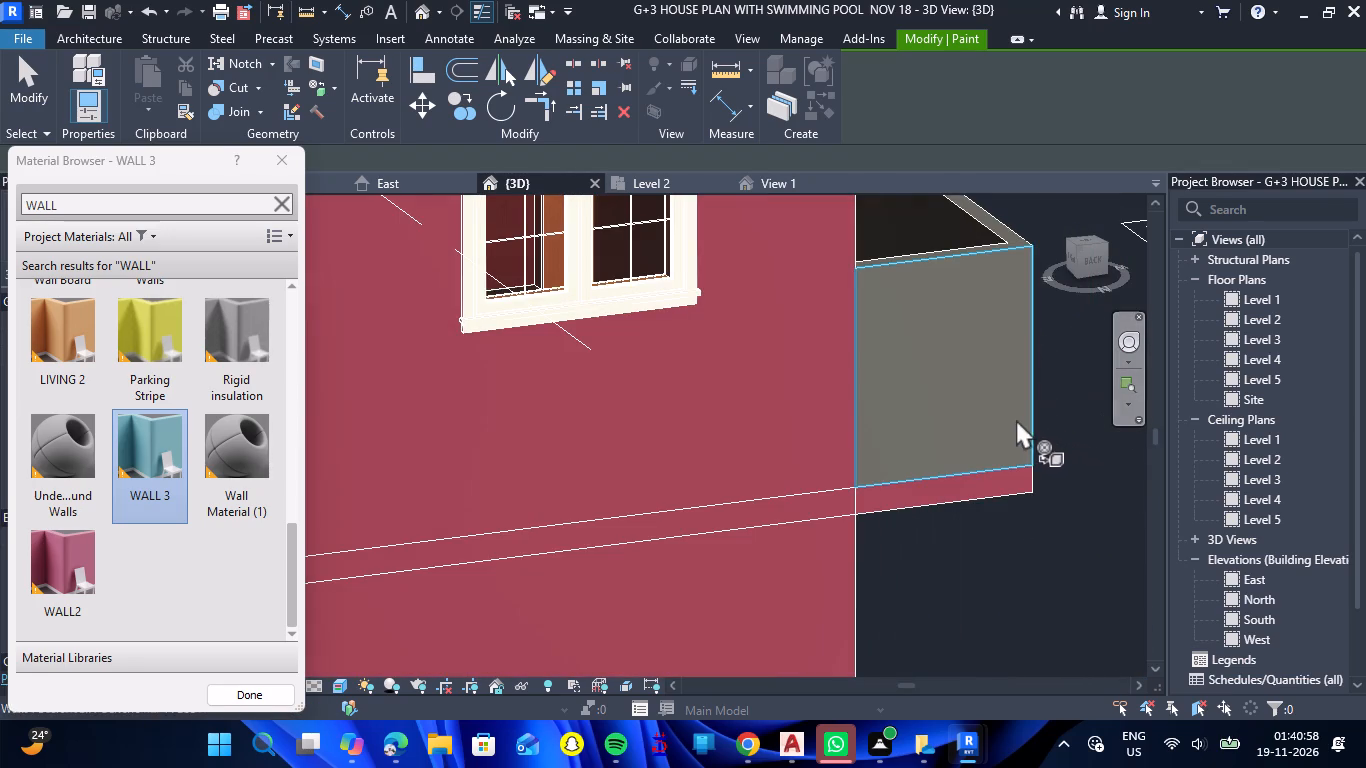
left_click(1016, 419)
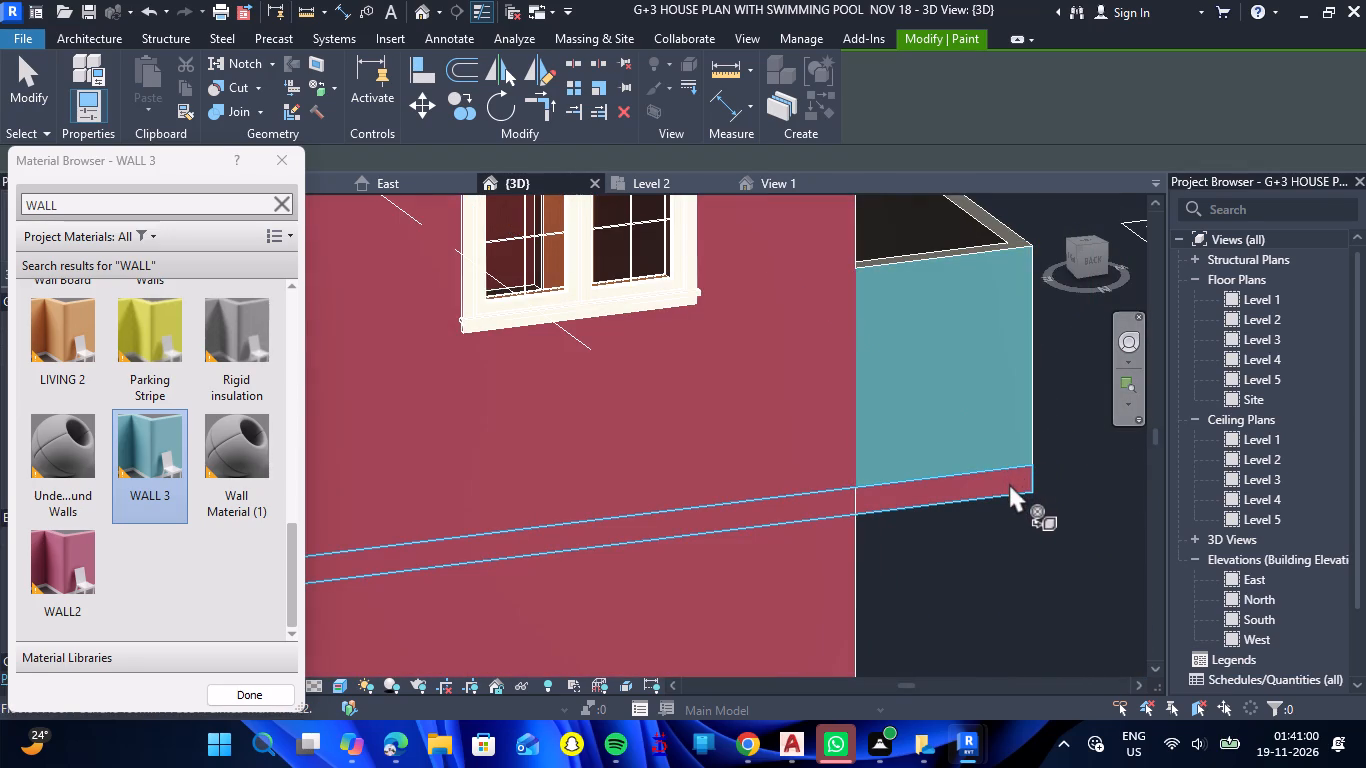
scroll(1009, 483, "up", 7)
scroll(908, 496, "up", 1)
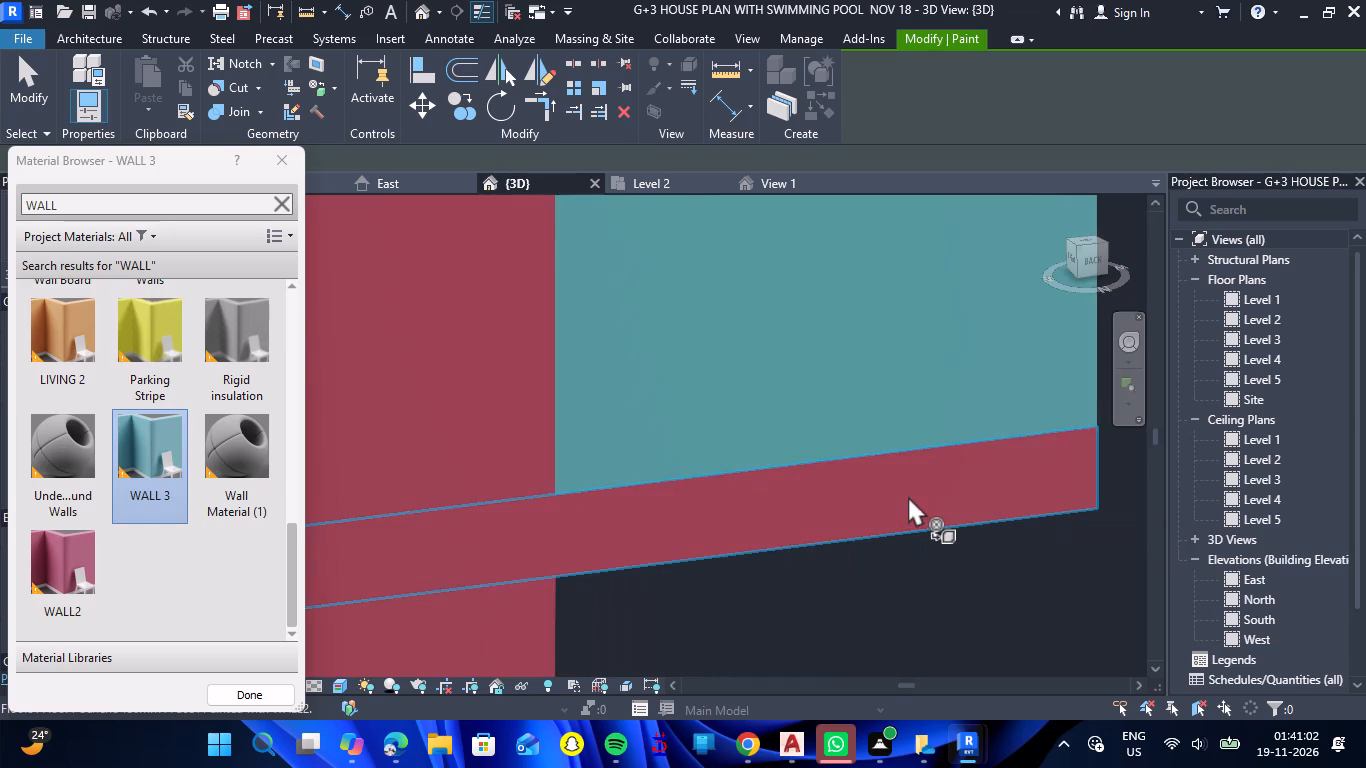
scroll(908, 496, "up", 2)
scroll(908, 496, "down", 7)
left_click(908, 496)
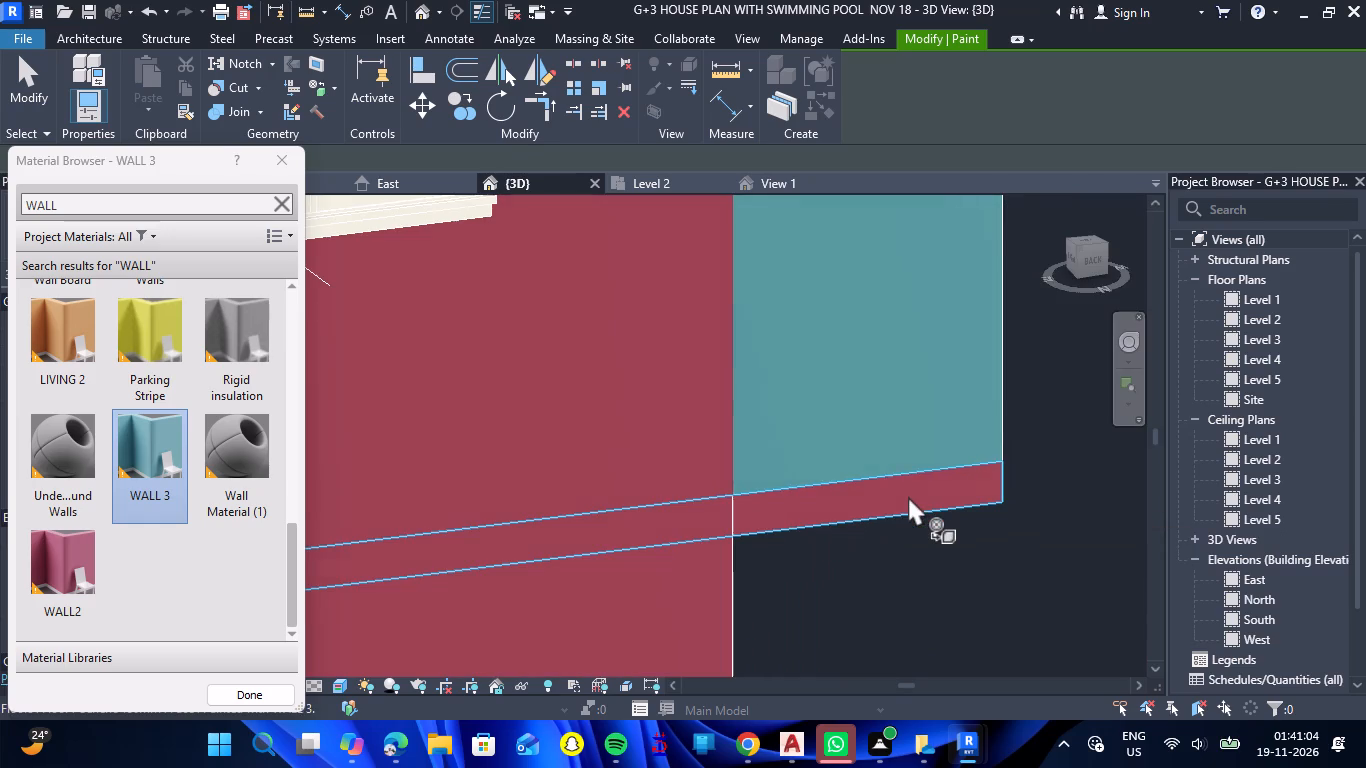
scroll(908, 496, "down", 13)
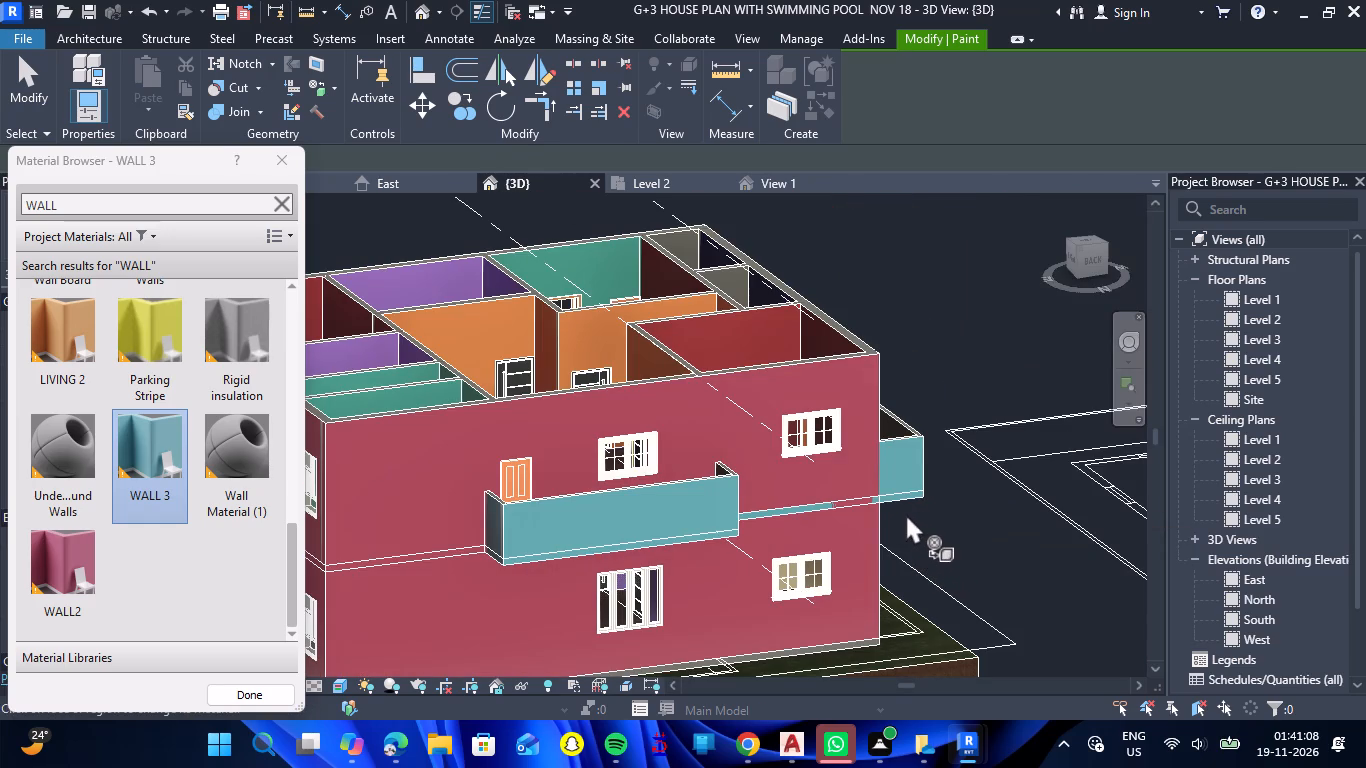
Paint the back facade's balcony parapet end nearest the left facade, and the slab edge beneath it, with WALL 3.
left_click_drag(943, 517, 846, 546, "shift")
right_click_drag(943, 517, 846, 546, "shift")
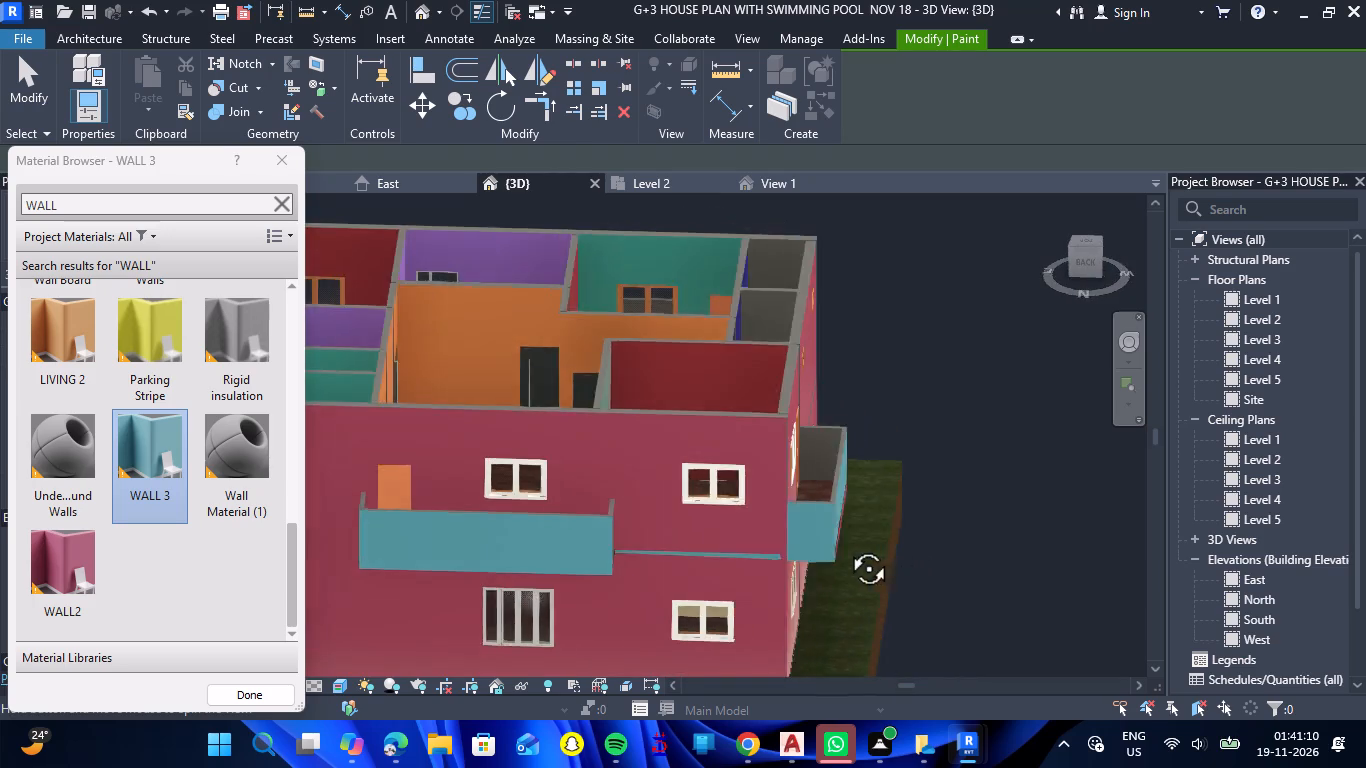
right_click_drag(846, 546, 811, 544, "shift")
left_click_drag(846, 546, 811, 544, "shift")
scroll(502, 562, "up", 9)
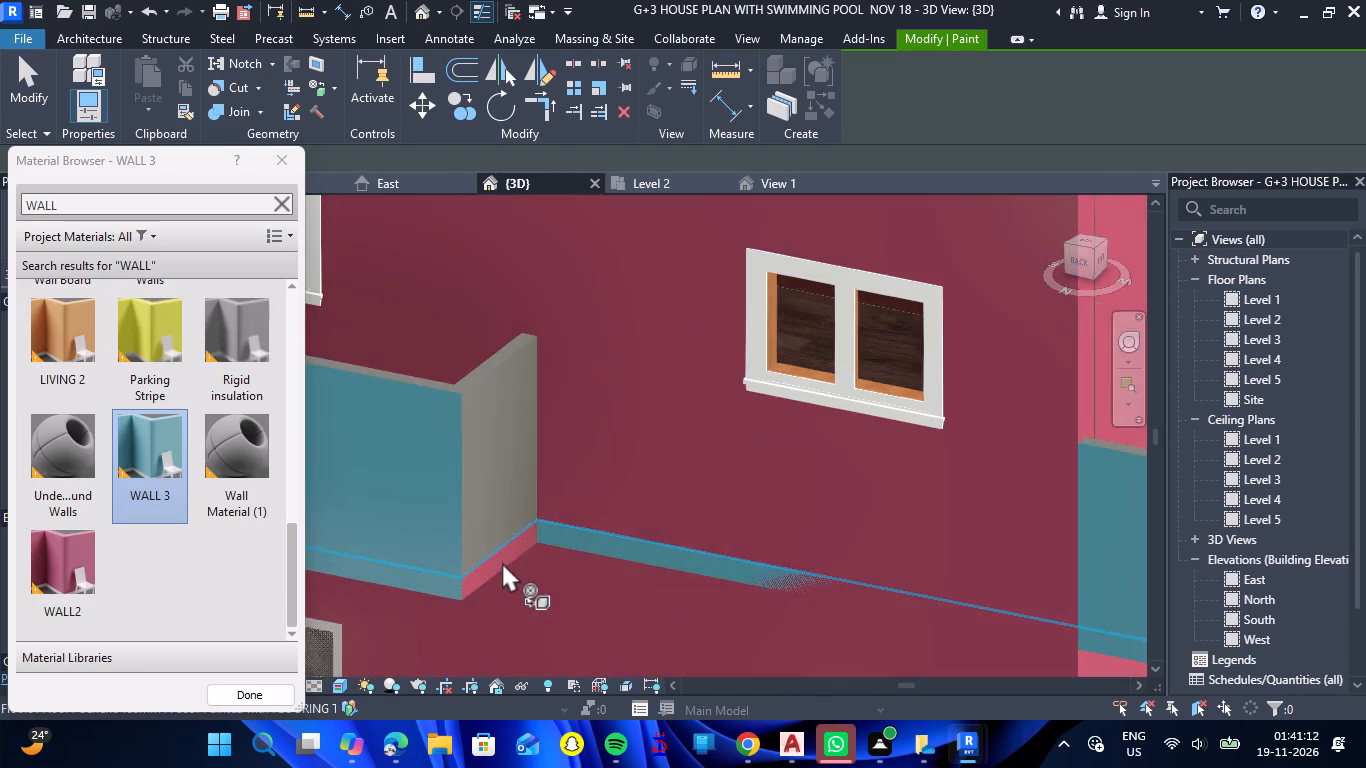
scroll(502, 562, "up", 5)
left_click(479, 575)
left_click(453, 506)
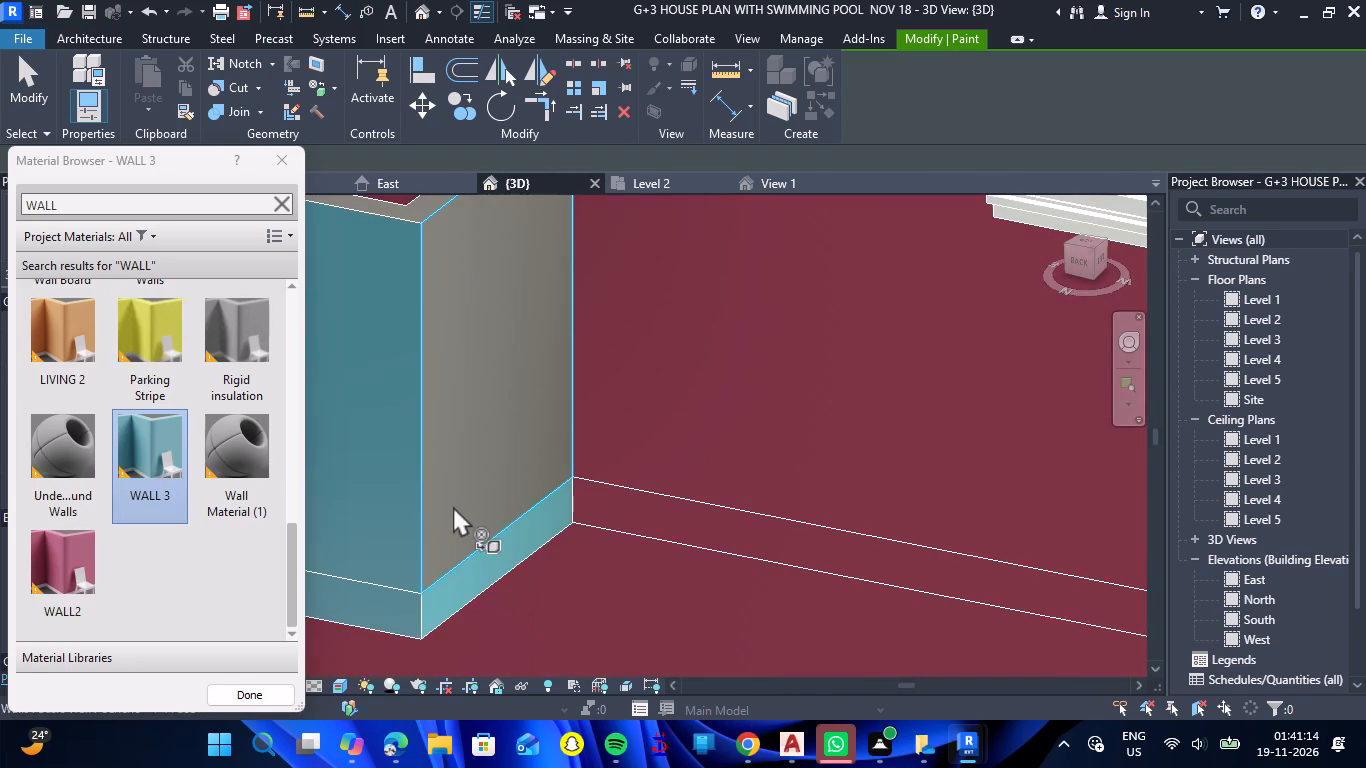
Paint the floor slab-edge strip running along the back facade beside the balcony with WALL2.
left_click(84, 554)
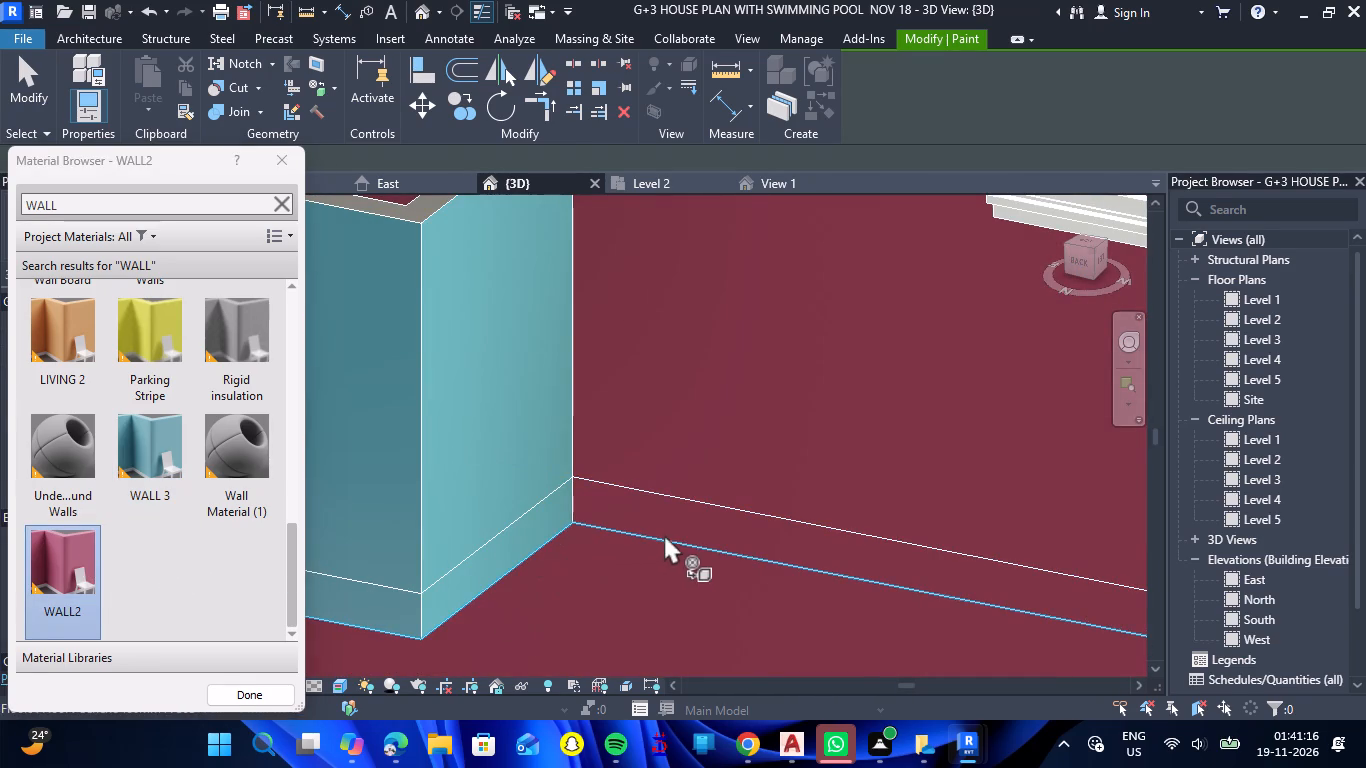
left_click(674, 527)
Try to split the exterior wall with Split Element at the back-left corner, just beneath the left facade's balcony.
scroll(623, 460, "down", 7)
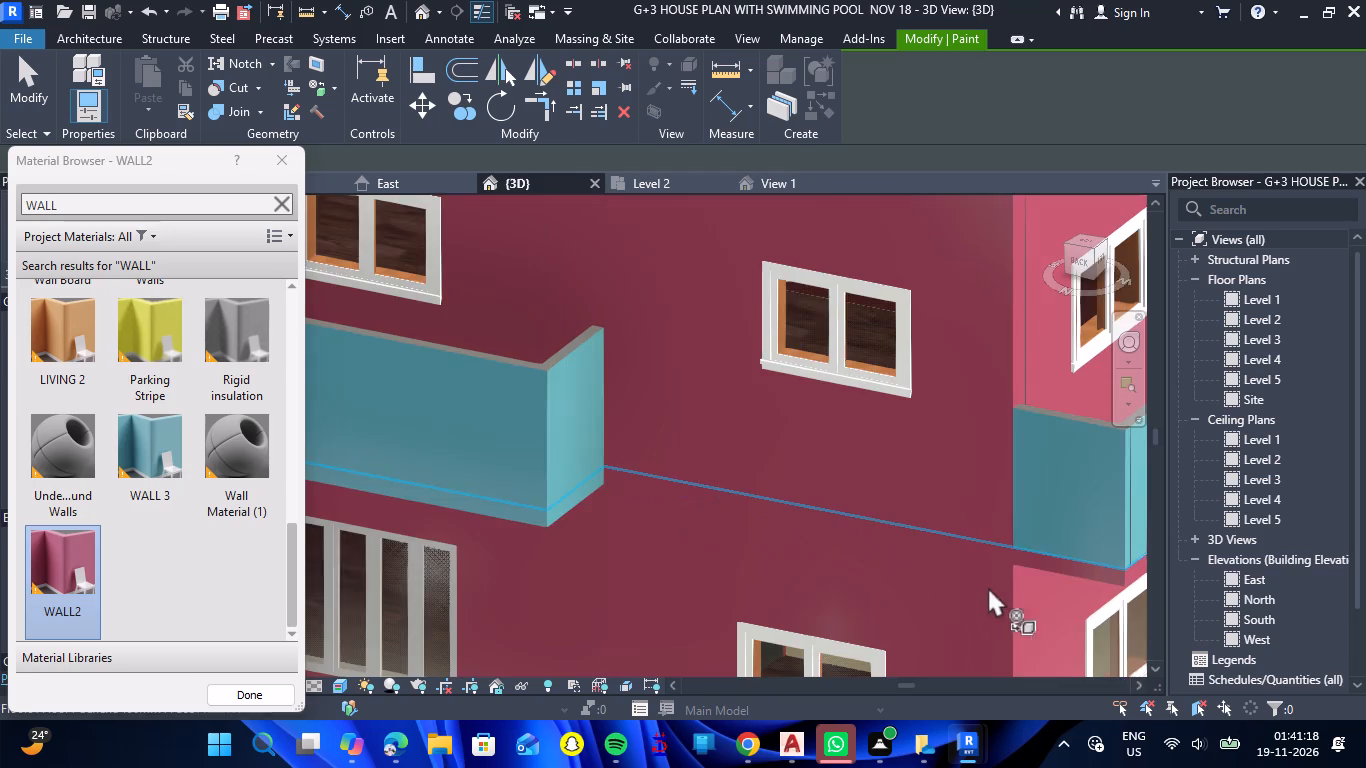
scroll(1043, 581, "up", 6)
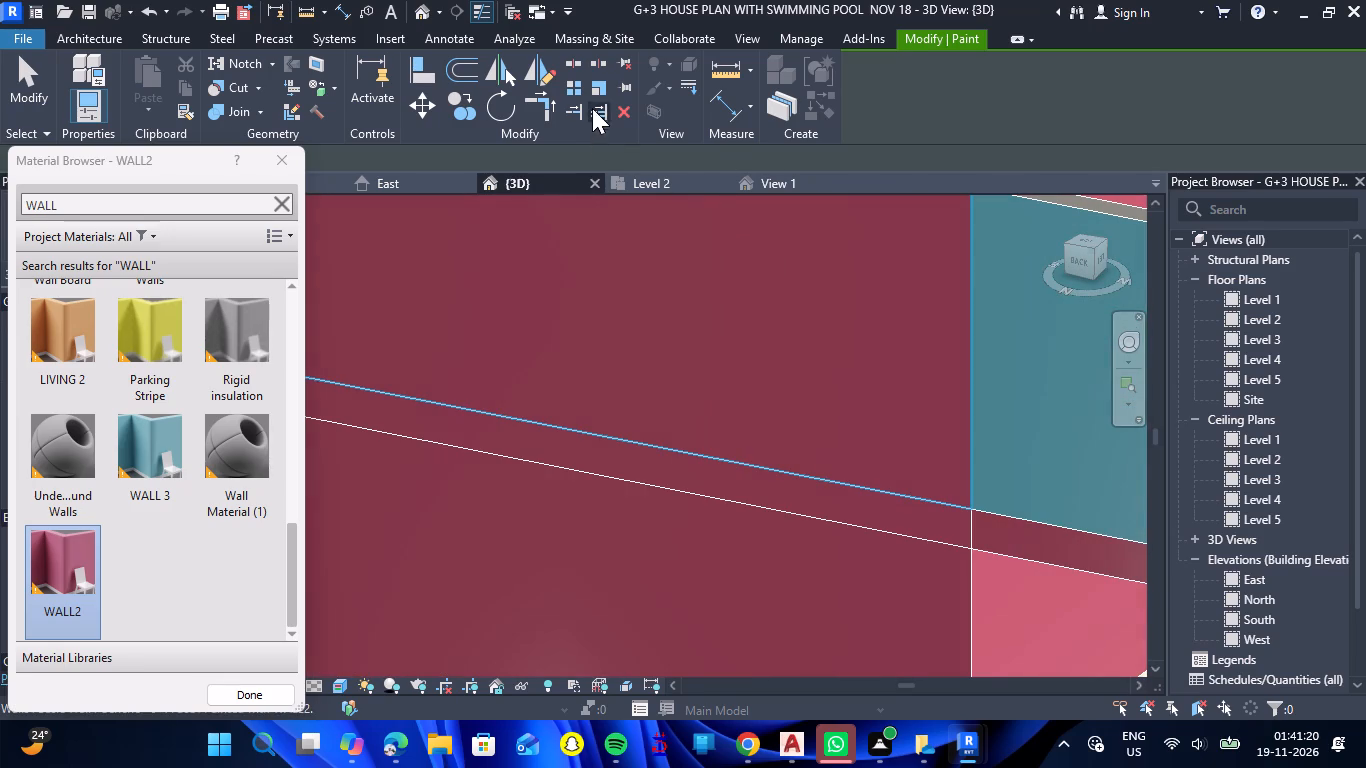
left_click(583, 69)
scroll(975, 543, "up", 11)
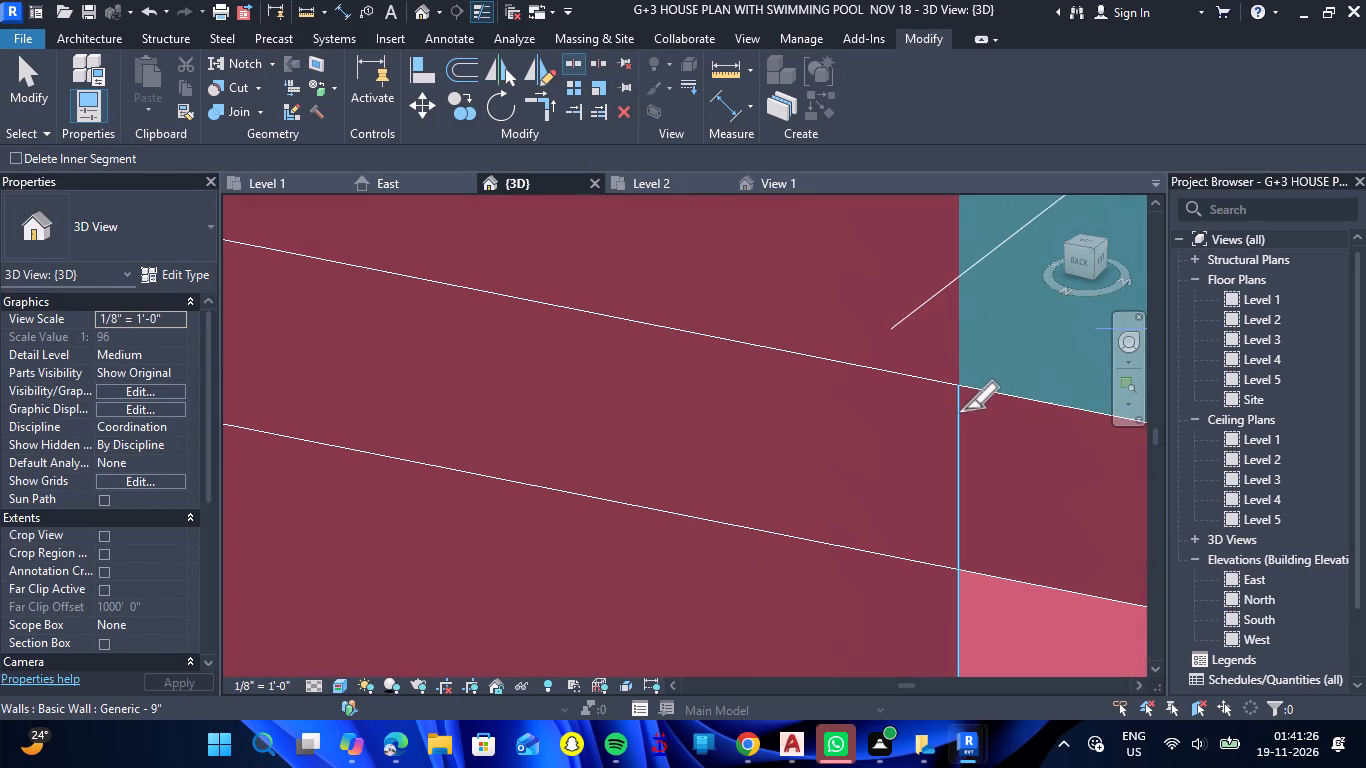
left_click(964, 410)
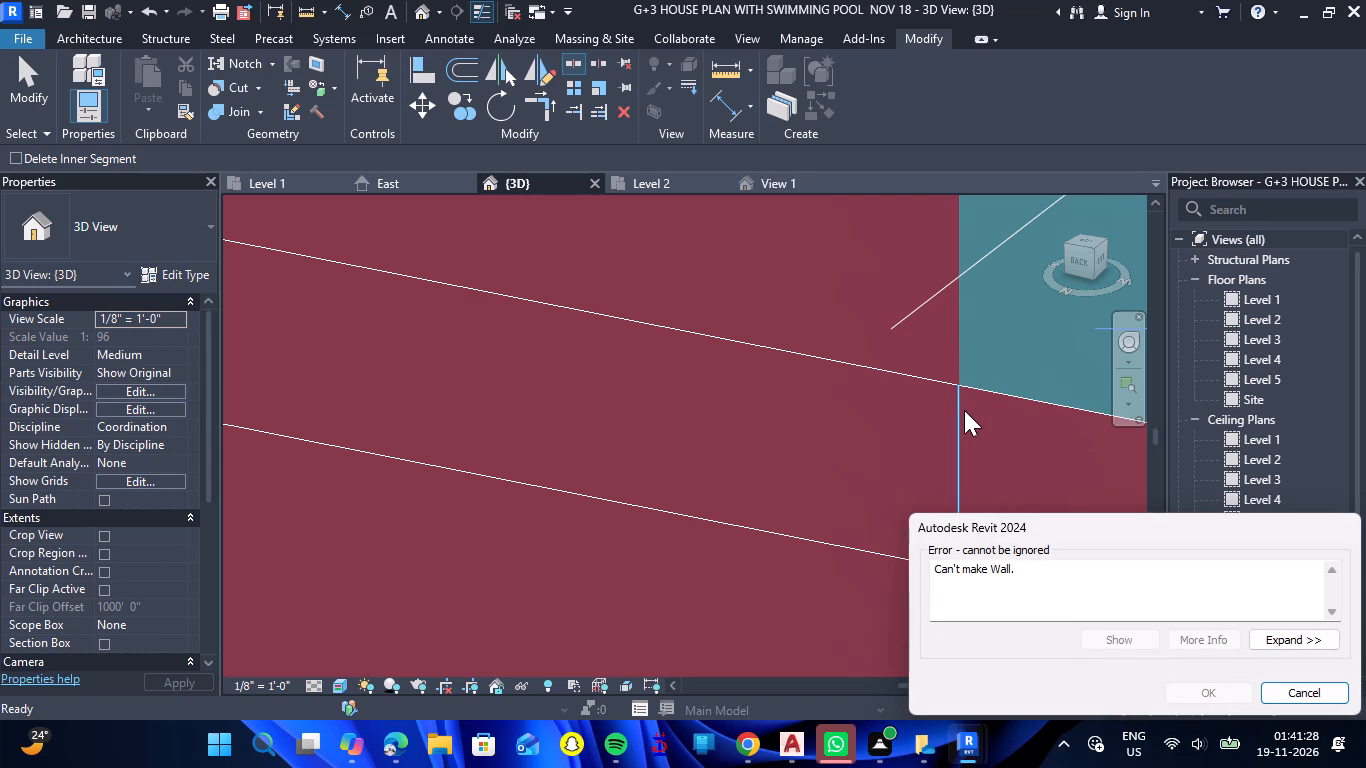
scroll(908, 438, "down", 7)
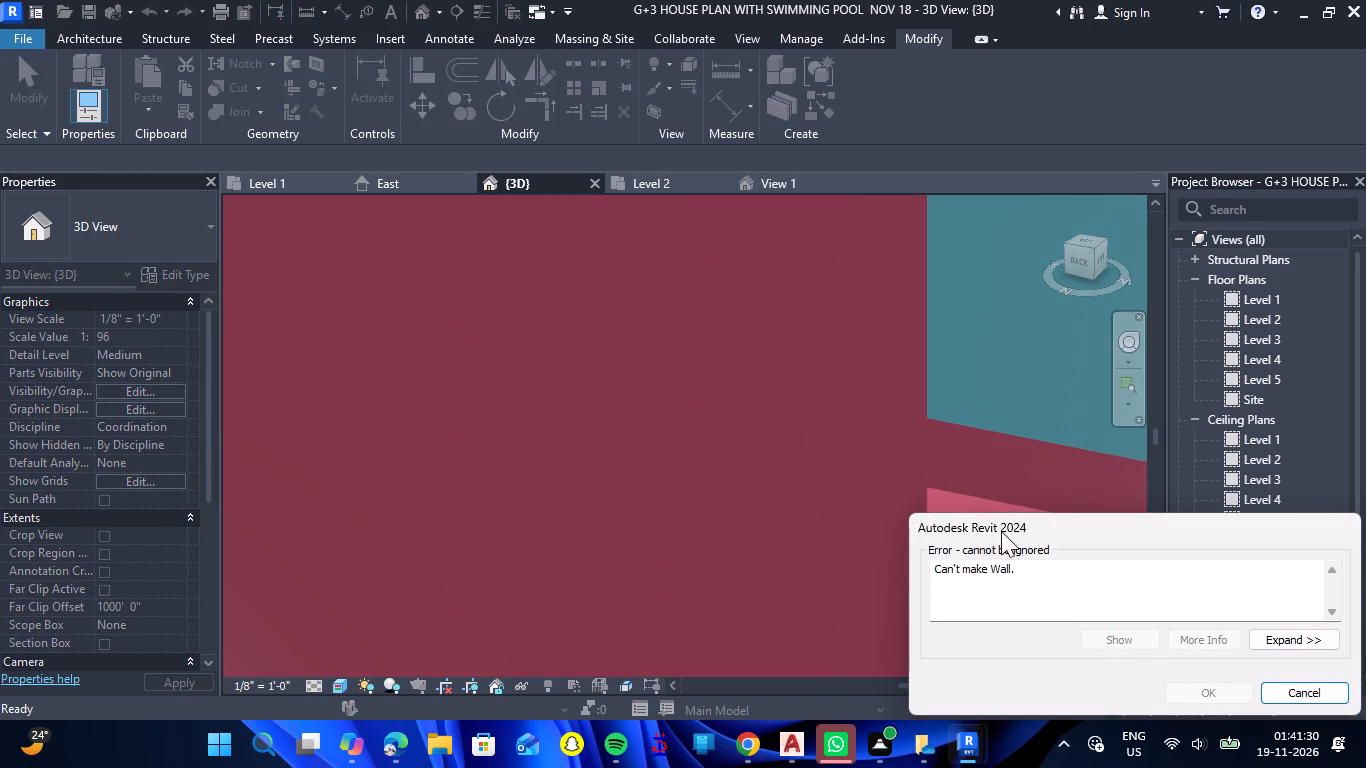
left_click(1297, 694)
Paint the long outer slab edge beneath the left facade's balcony parapet with WALL 3.
scroll(764, 570, "down", 7)
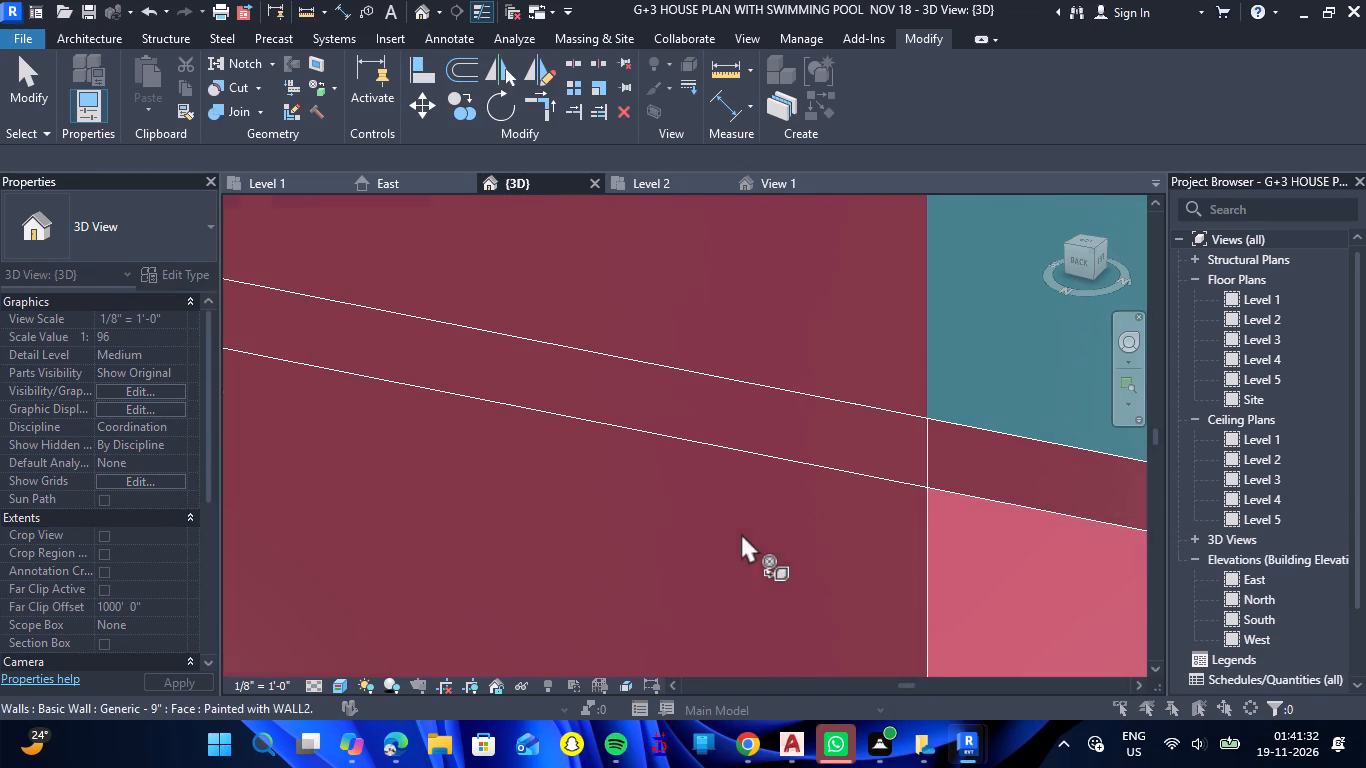
scroll(747, 528, "down", 4)
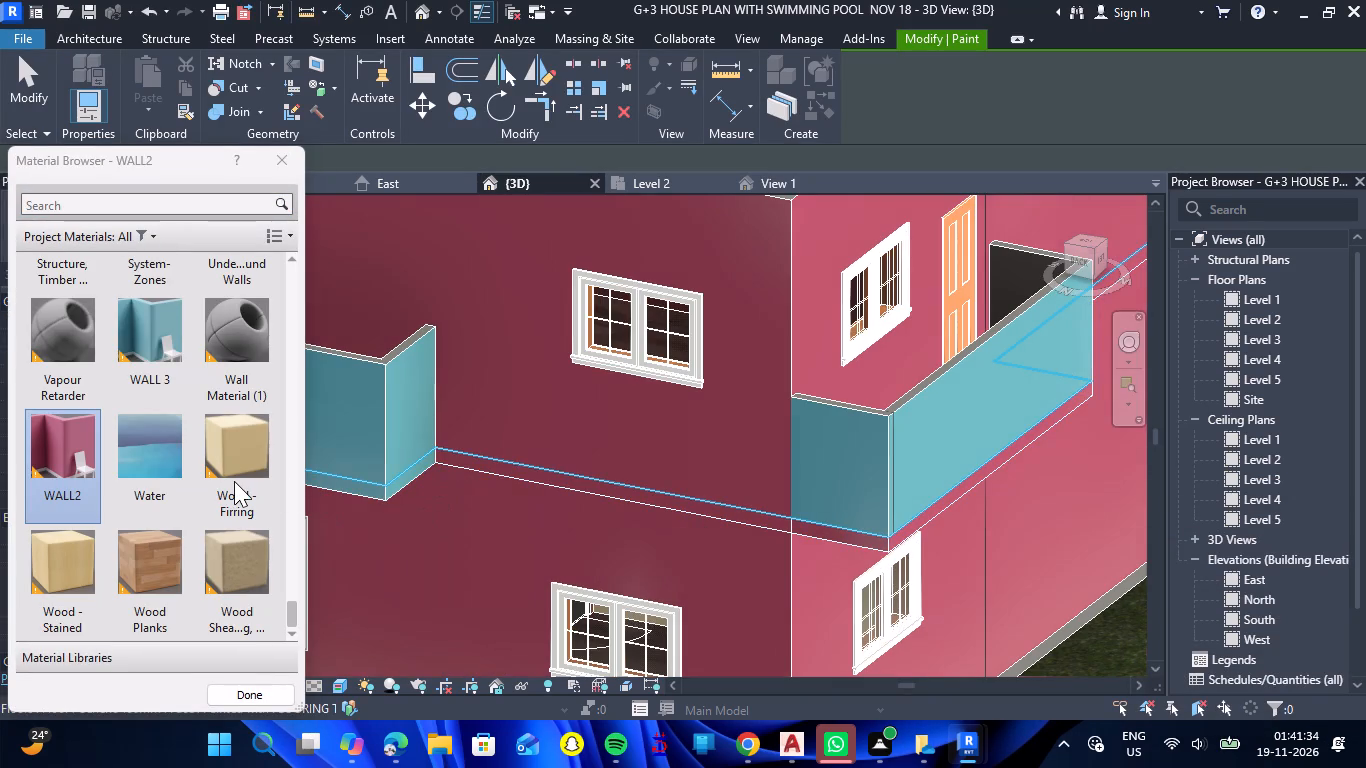
scroll(648, 512, "down", 3)
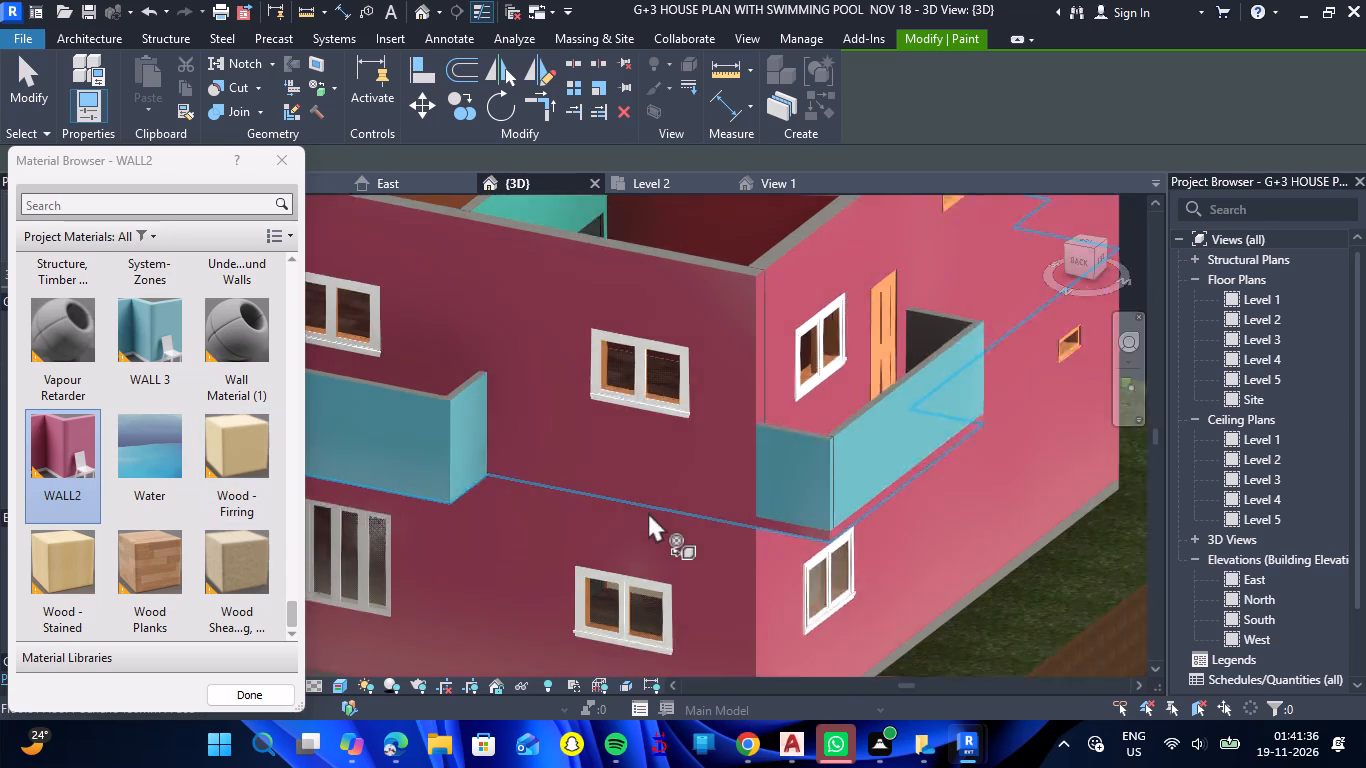
left_click(170, 358)
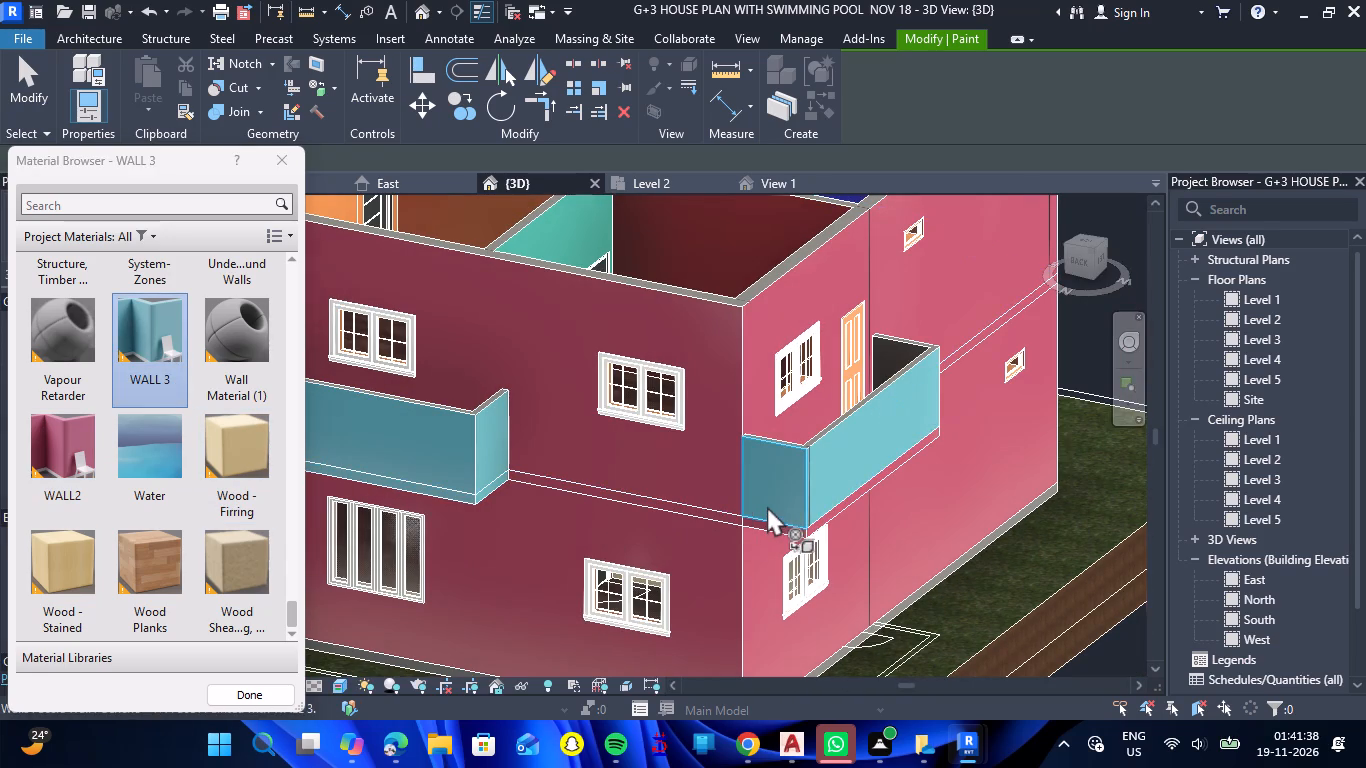
scroll(842, 509, "up", 5)
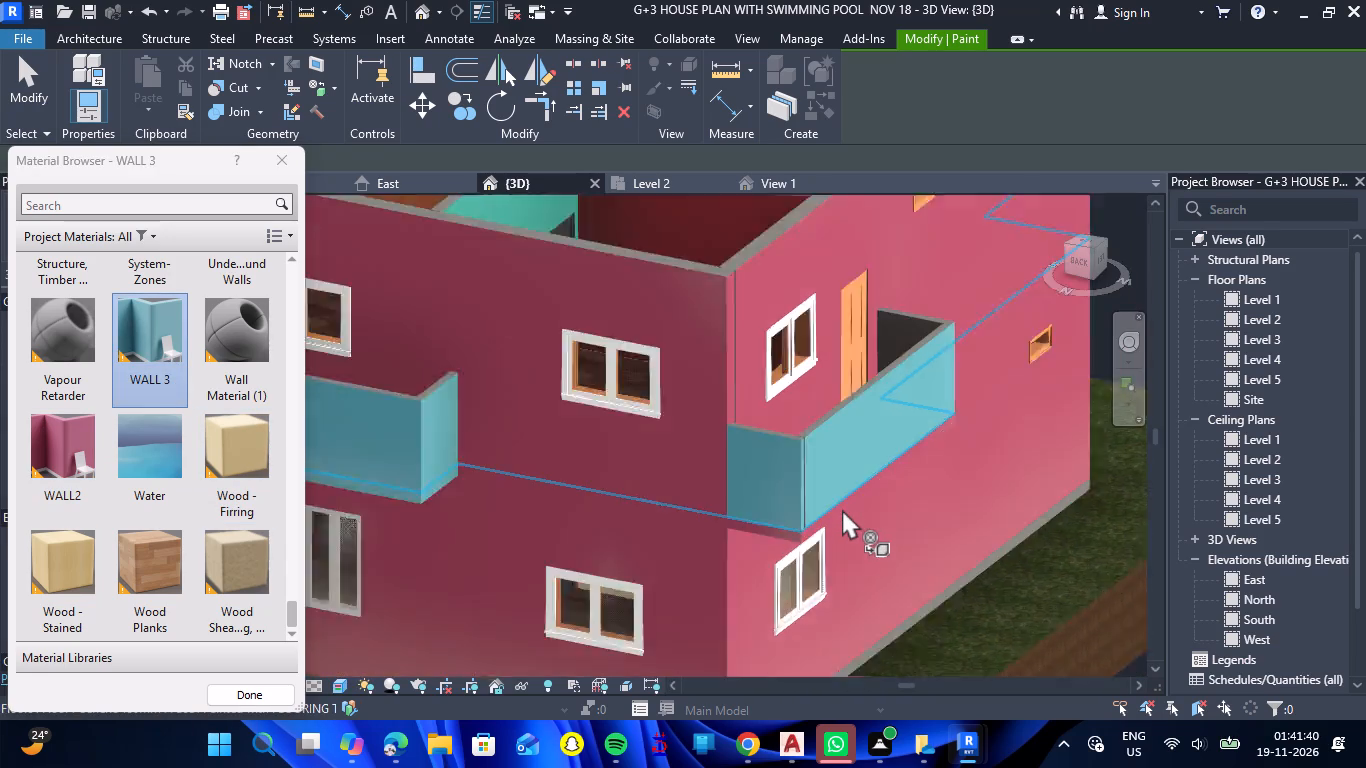
scroll(842, 509, "up", 7)
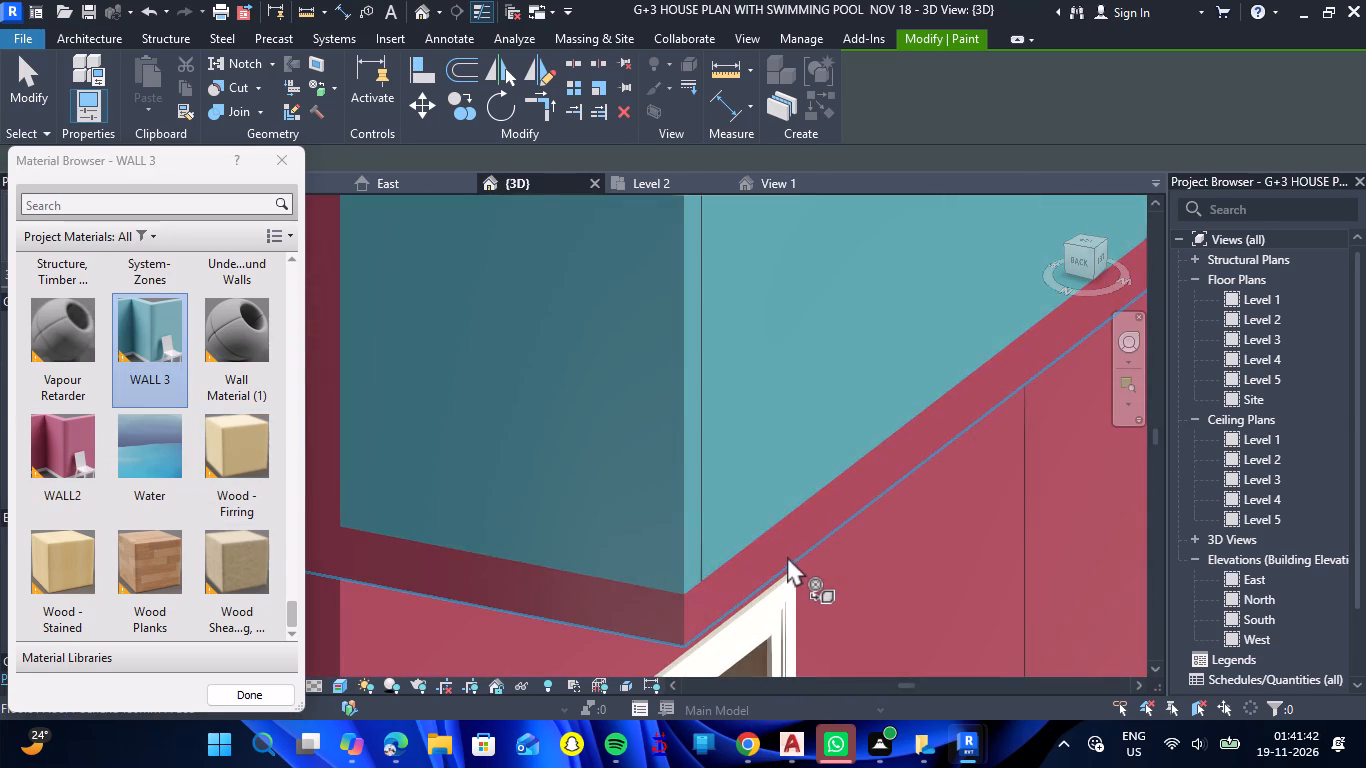
left_click(759, 558)
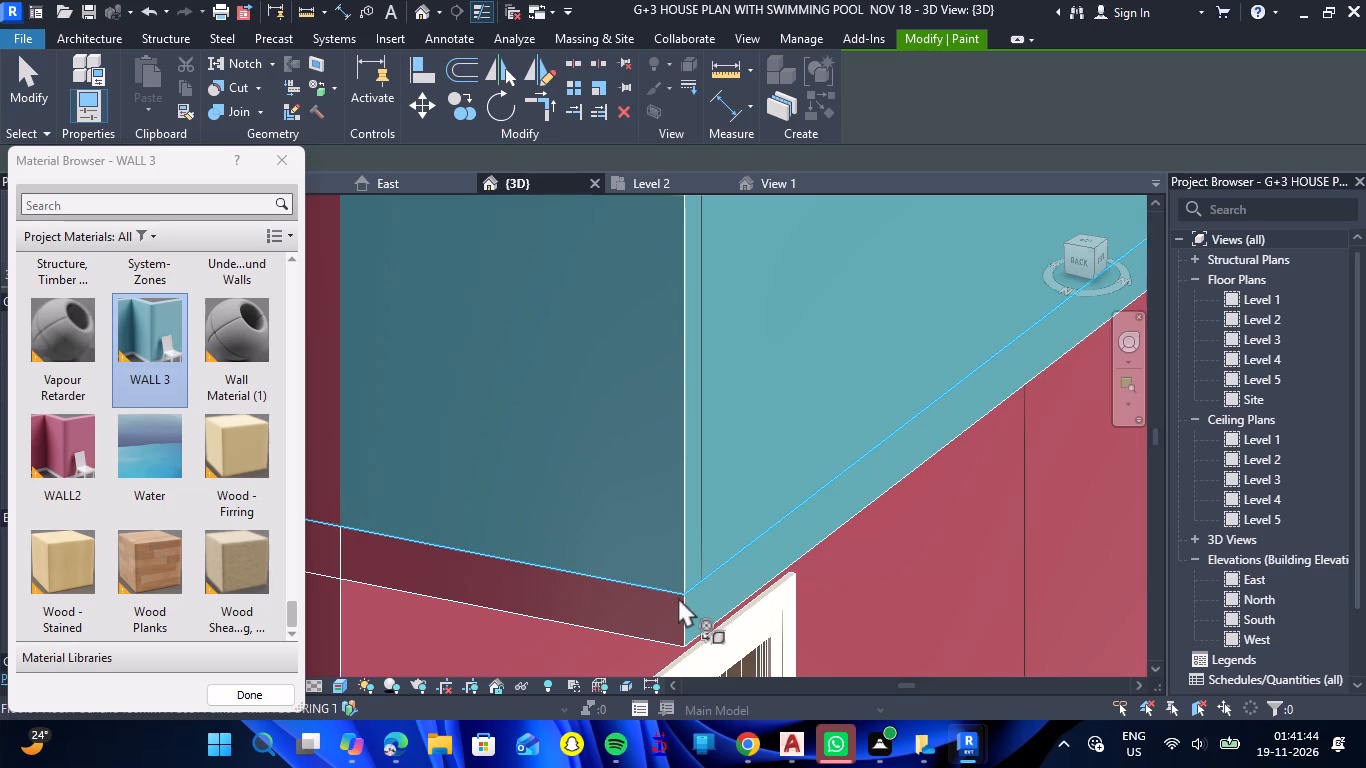
Paint the front-facing slab edge at the end of the left facade's balcony with WALL 3.
scroll(673, 625, "down", 6)
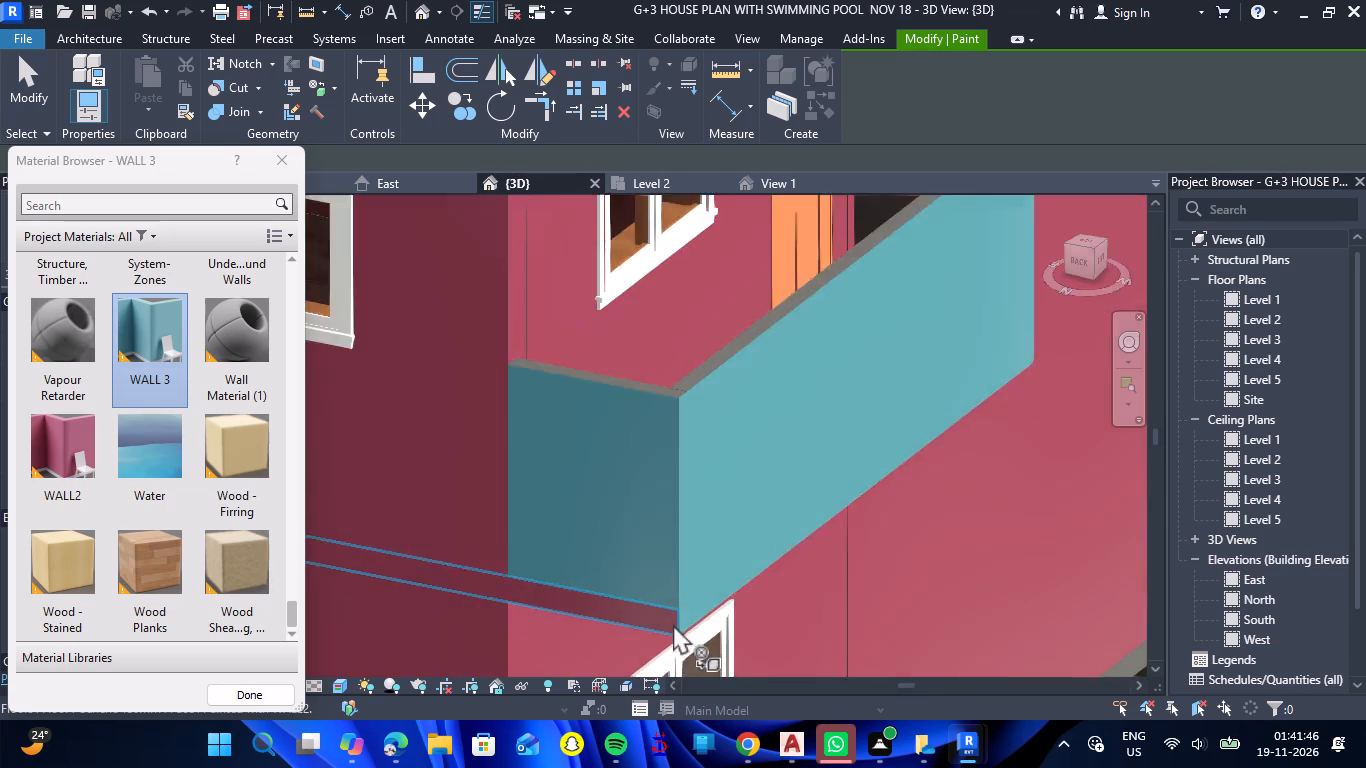
scroll(673, 624, "down", 9)
scroll(809, 525, "down", 6)
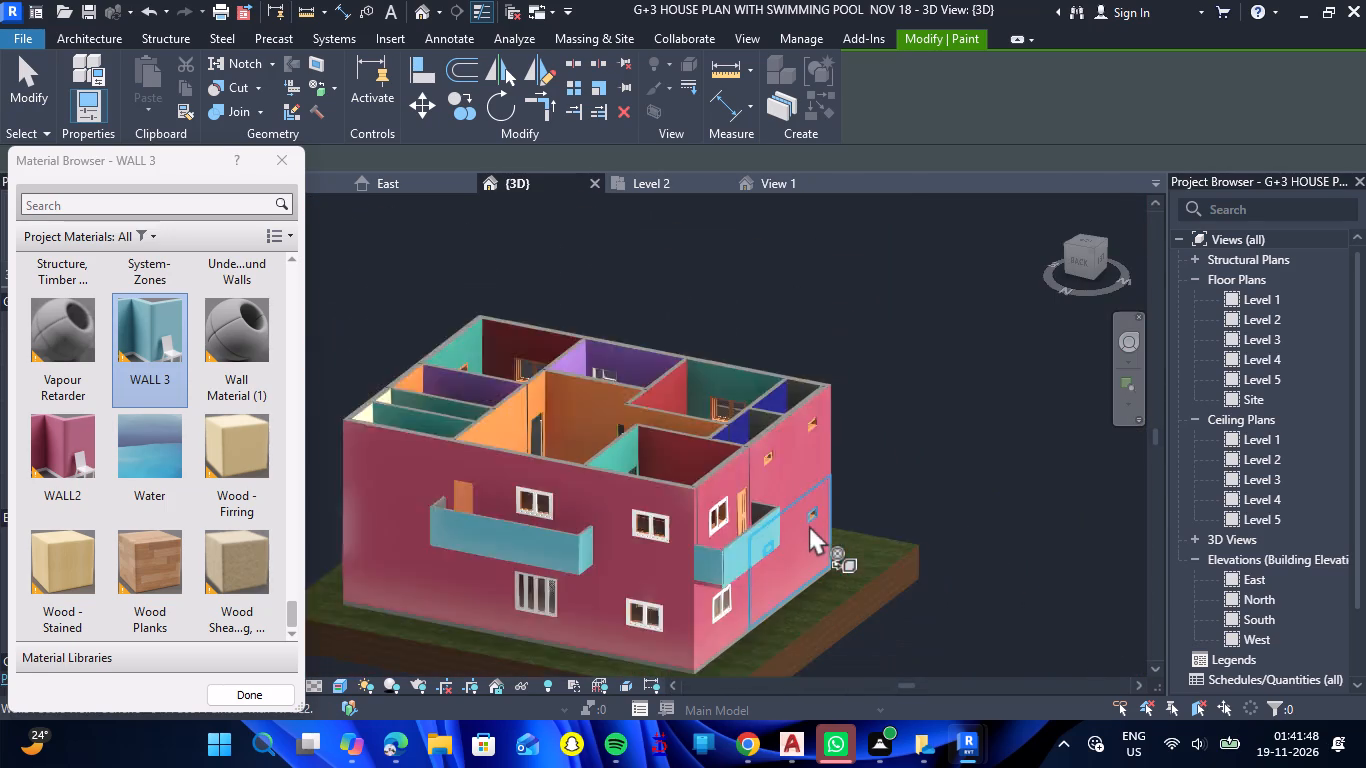
left_click_drag(923, 515, 633, 493, "shift")
right_click_drag(923, 515, 633, 493, "shift")
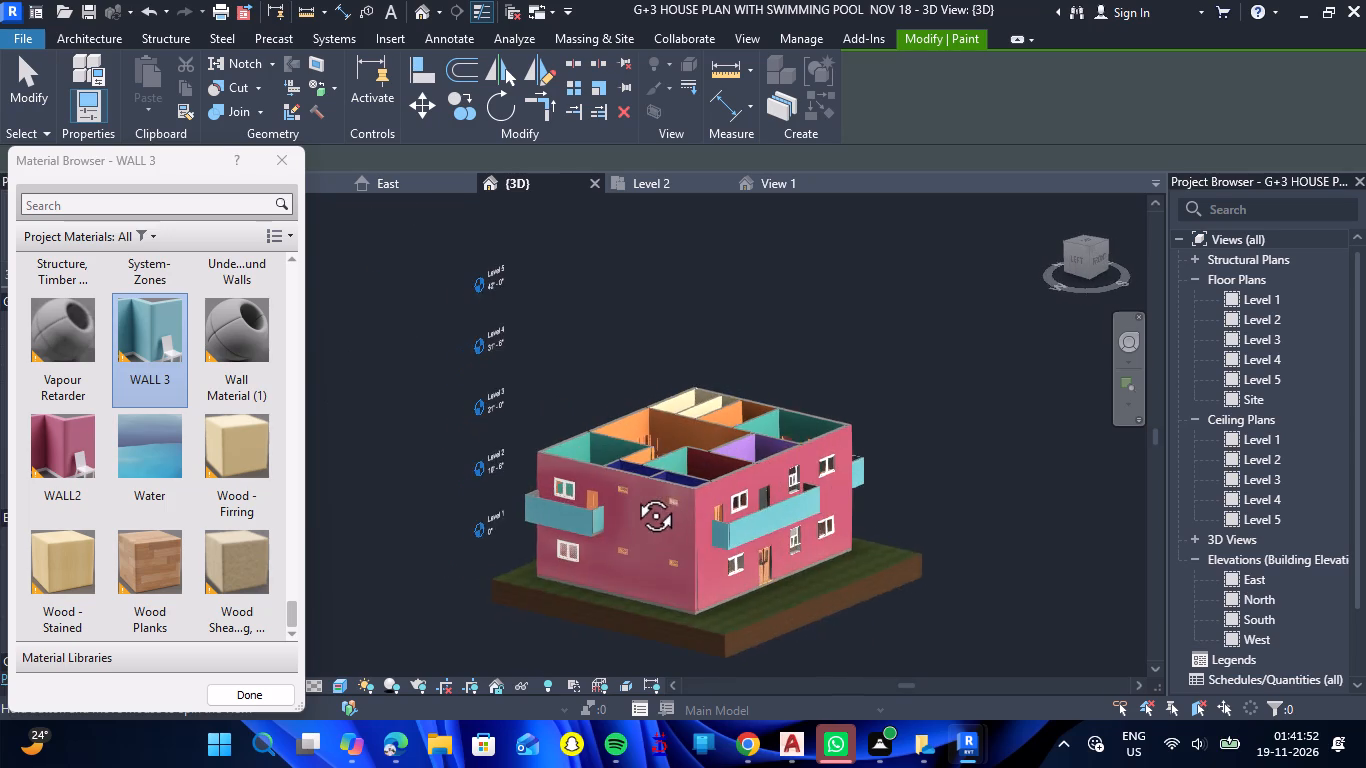
left_click_drag(633, 493, 631, 493, "shift")
right_click_drag(633, 493, 631, 493, "shift")
scroll(578, 536, "up", 16)
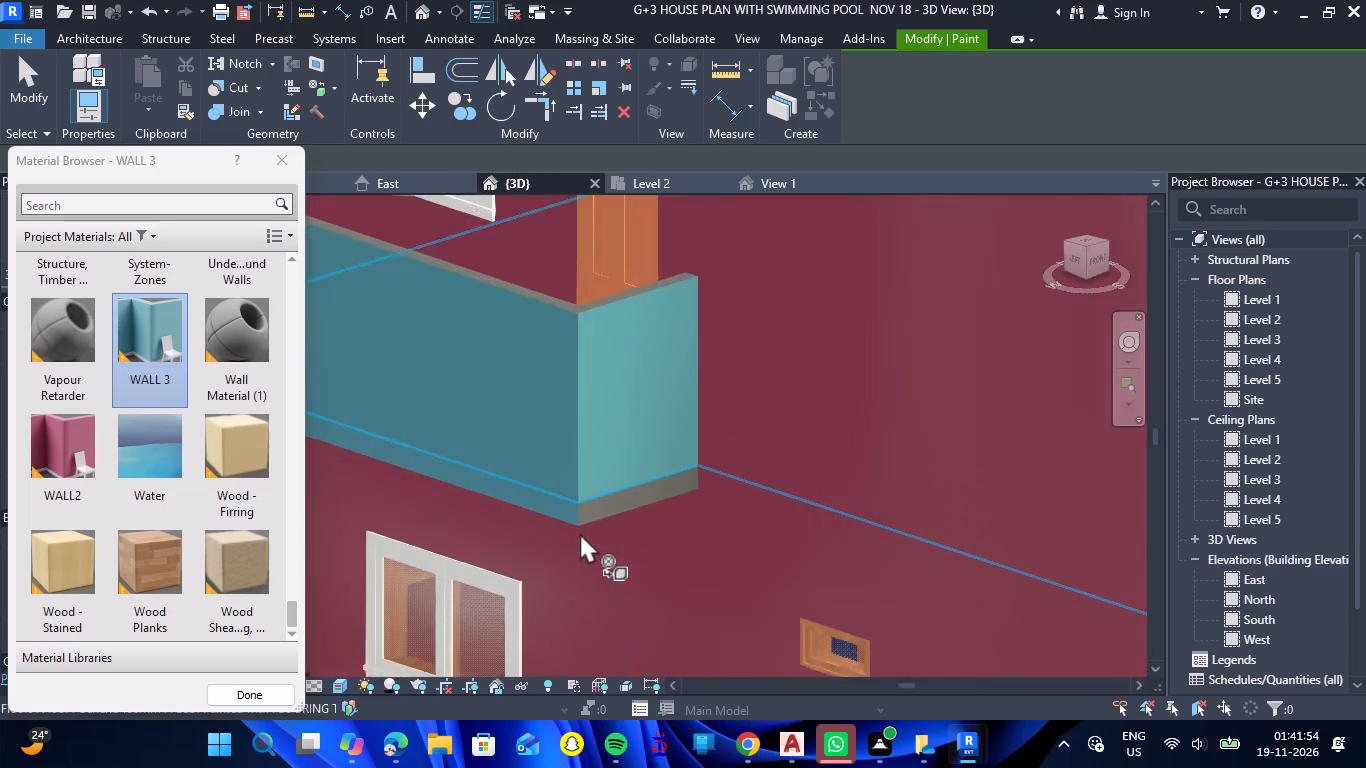
scroll(580, 533, "up", 4)
left_click(623, 487)
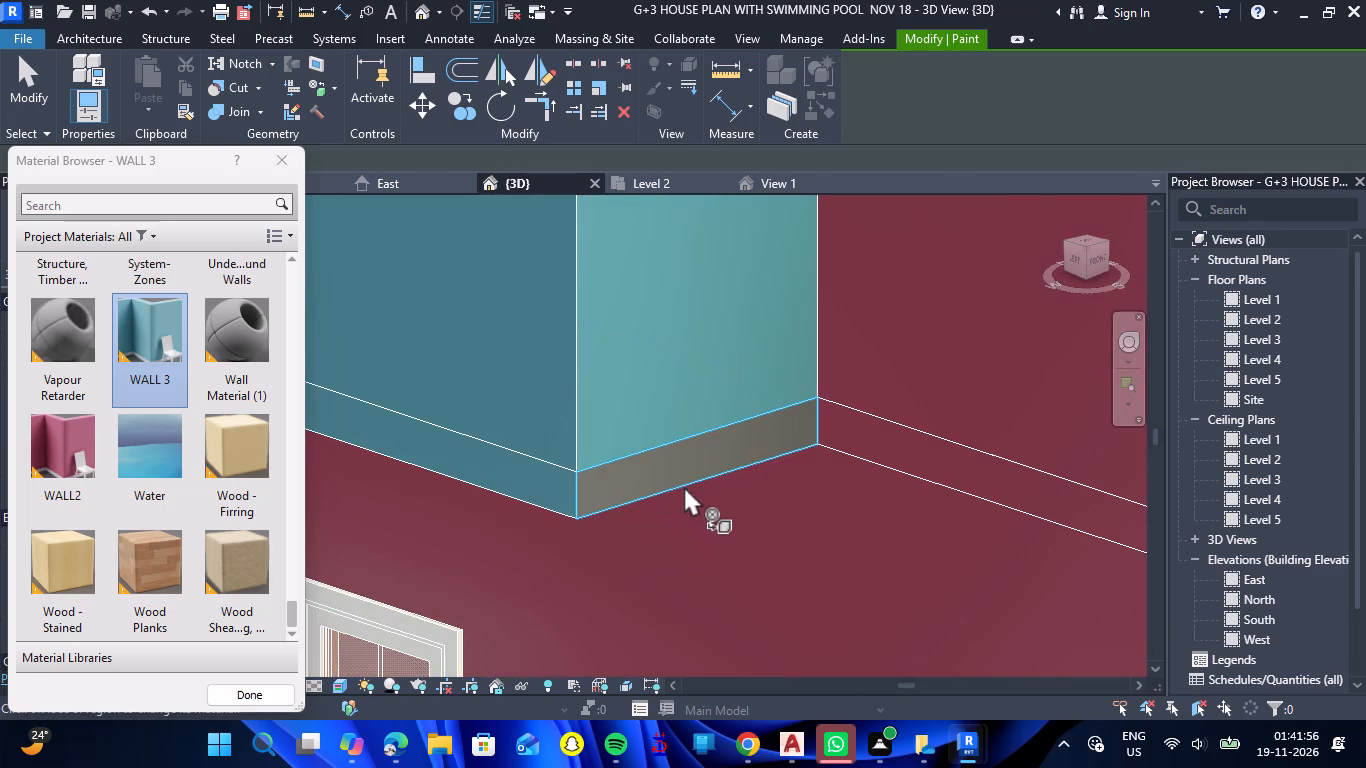
Paint the inner face of the left facade's balcony parapet, at the end nearest the back facade, with WALL 3.
scroll(698, 485, "down", 15)
scroll(602, 391, "up", 3)
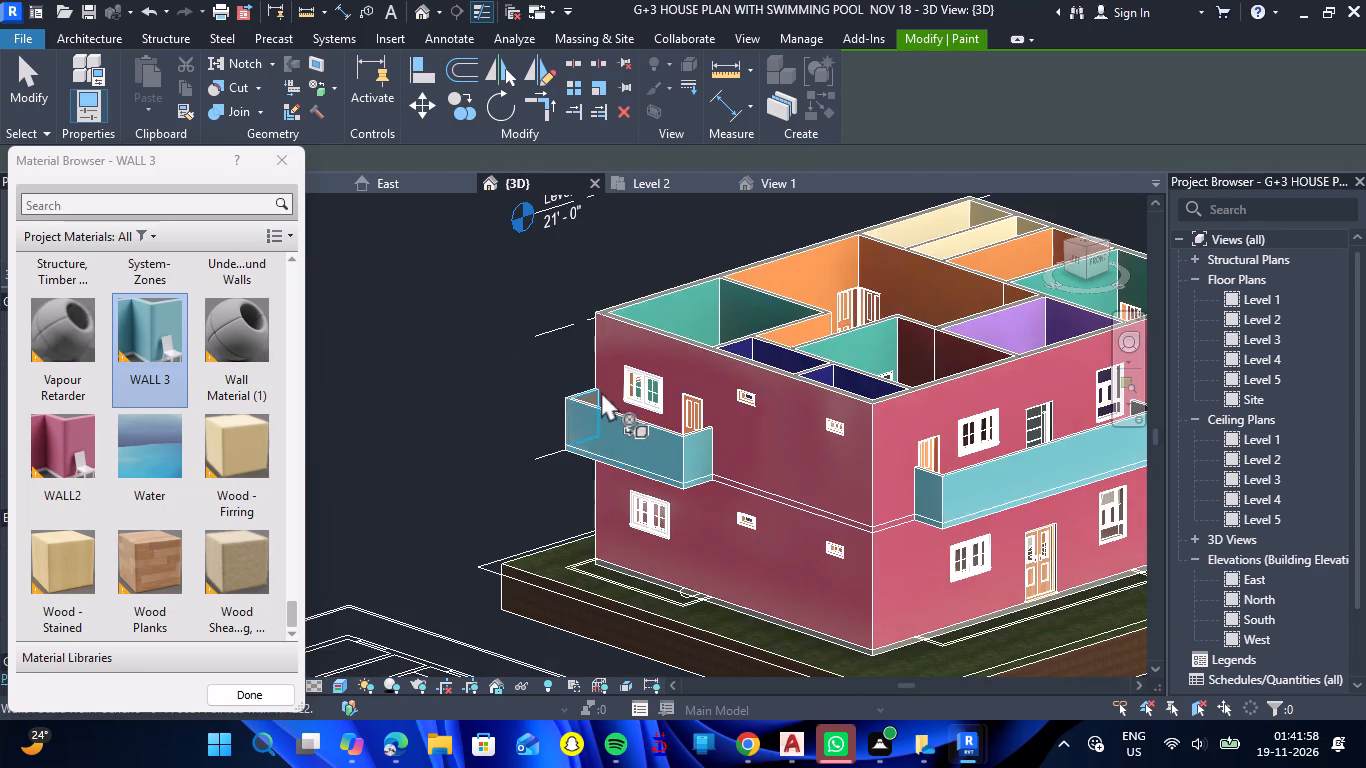
scroll(601, 391, "up", 11)
left_click(549, 418)
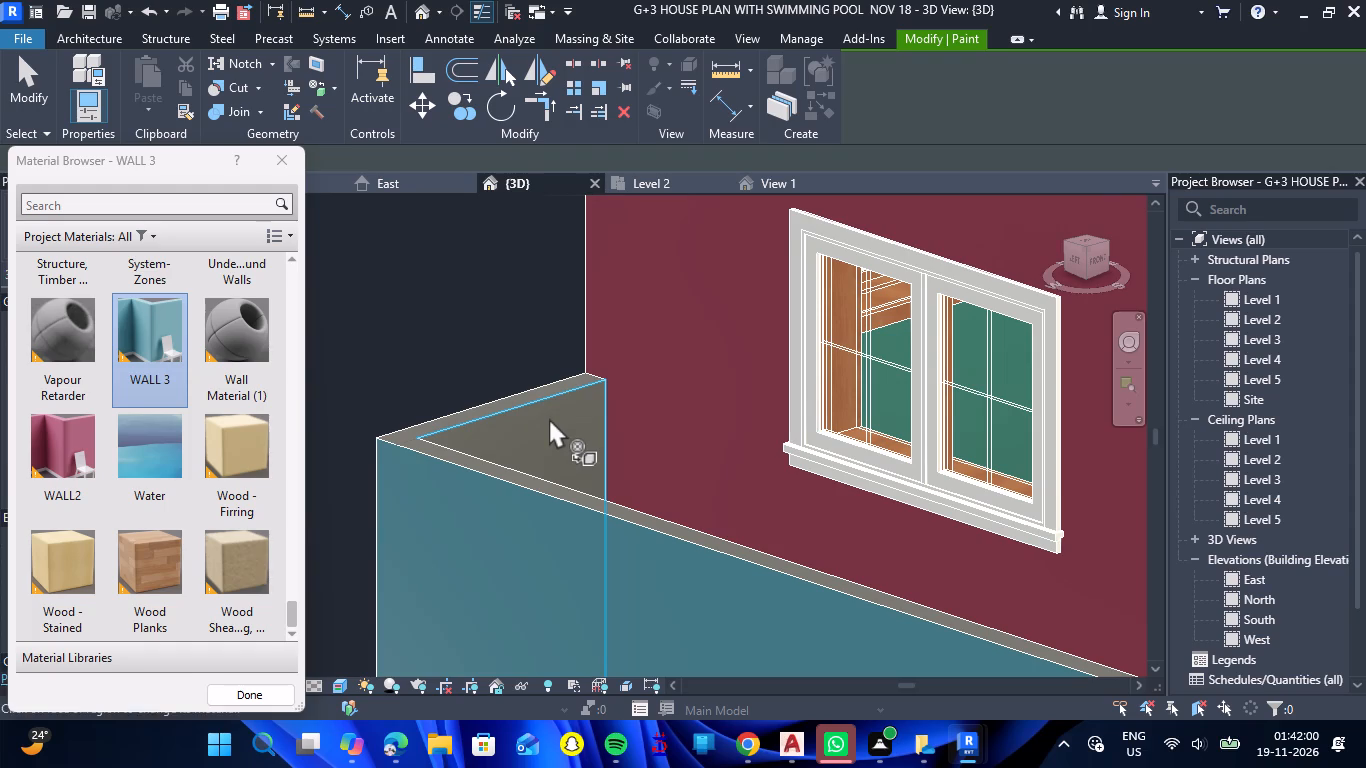
Paint the inner face of the right facade's balcony parapet, at the end nearest the back facade, with WALL 3.
scroll(543, 439, "down", 7)
scroll(625, 506, "down", 8)
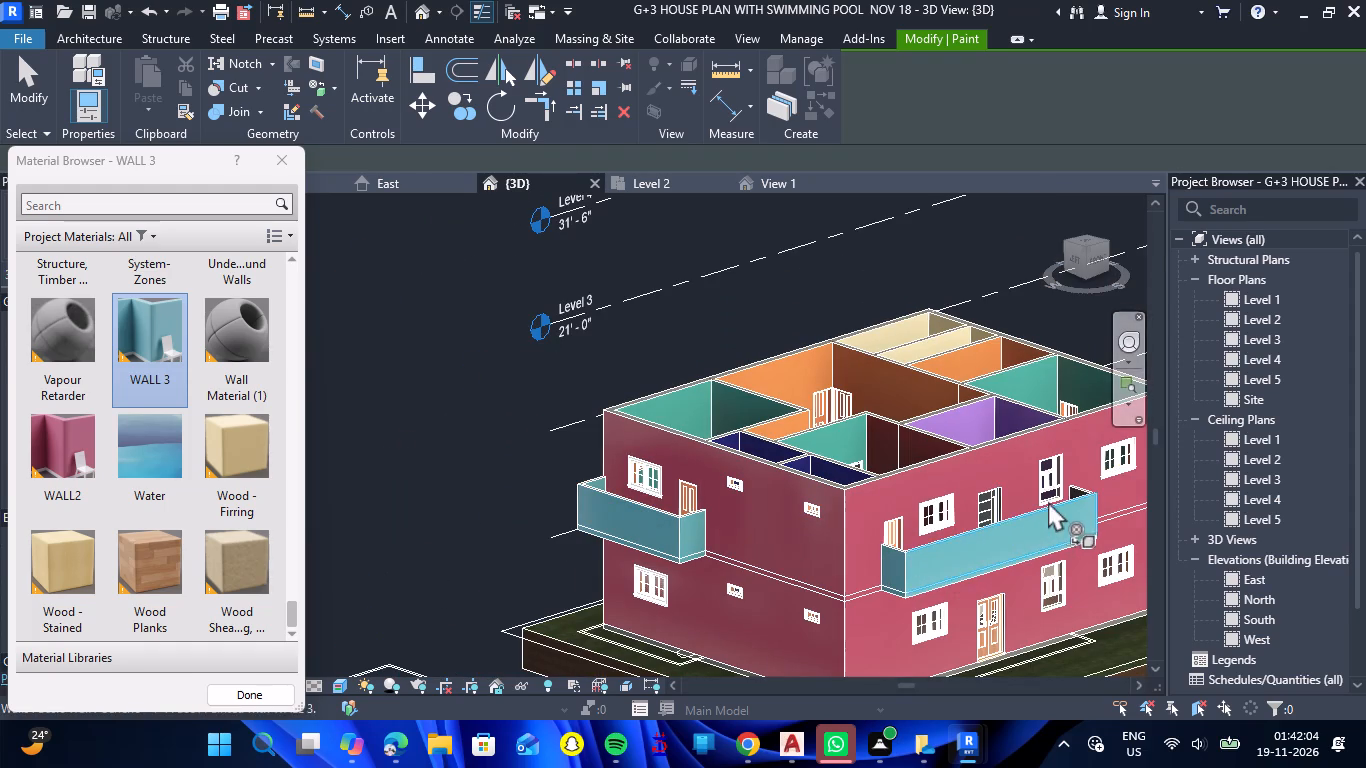
scroll(913, 499, "down", 7)
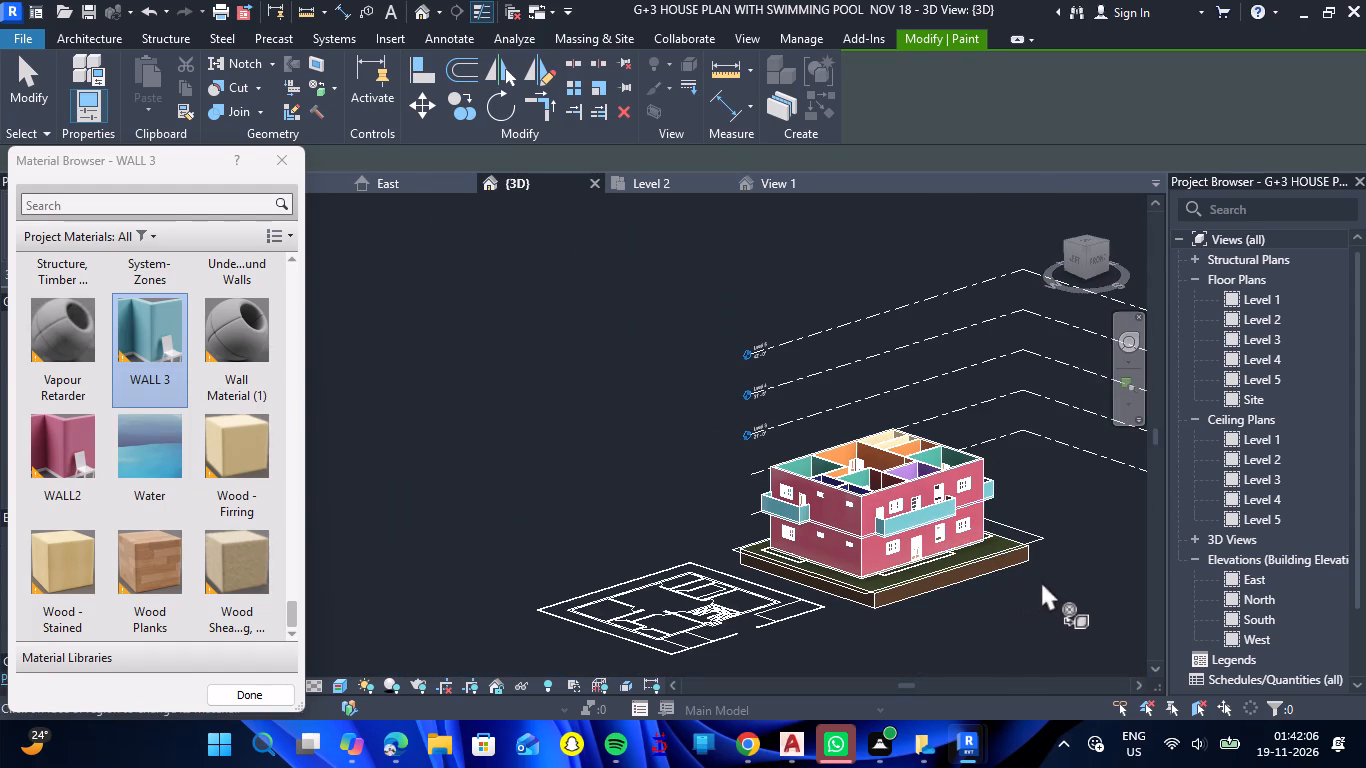
left_click_drag(1045, 577, 881, 621, "shift")
right_click_drag(1045, 577, 881, 621, "shift")
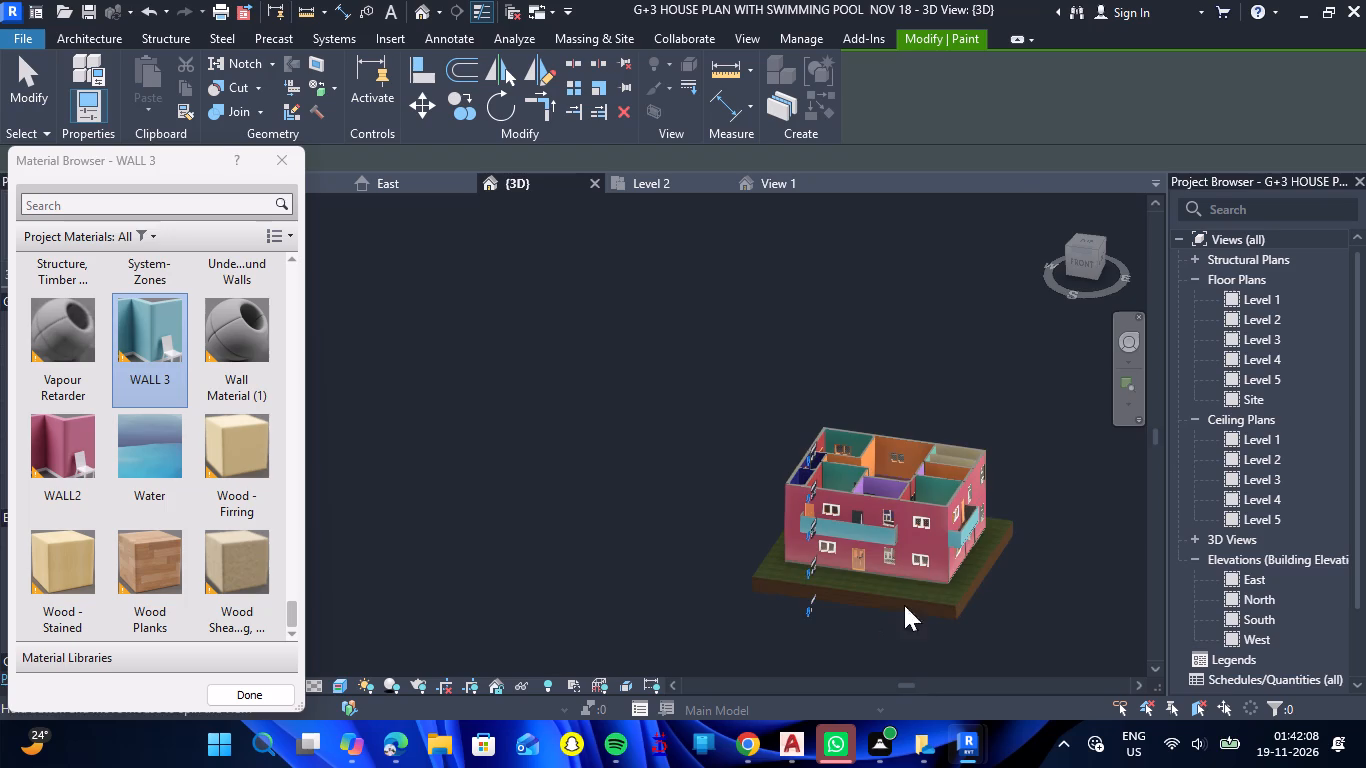
scroll(964, 512, "up", 15)
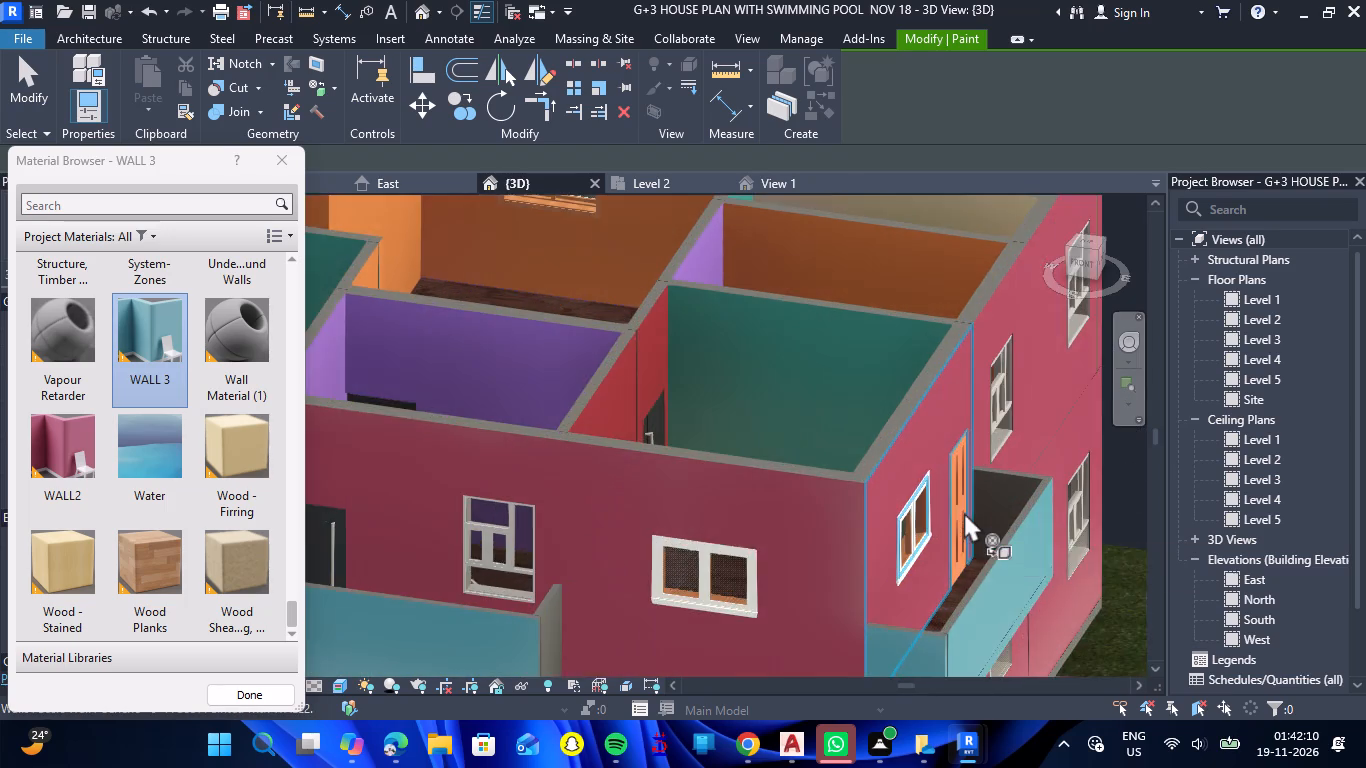
scroll(964, 512, "up", 3)
left_click(1013, 500)
Paint the front balcony's parapet end nearest the right facade and the slab edge beneath it with WALL 3, and finish painting.
scroll(1013, 500, "down", 9)
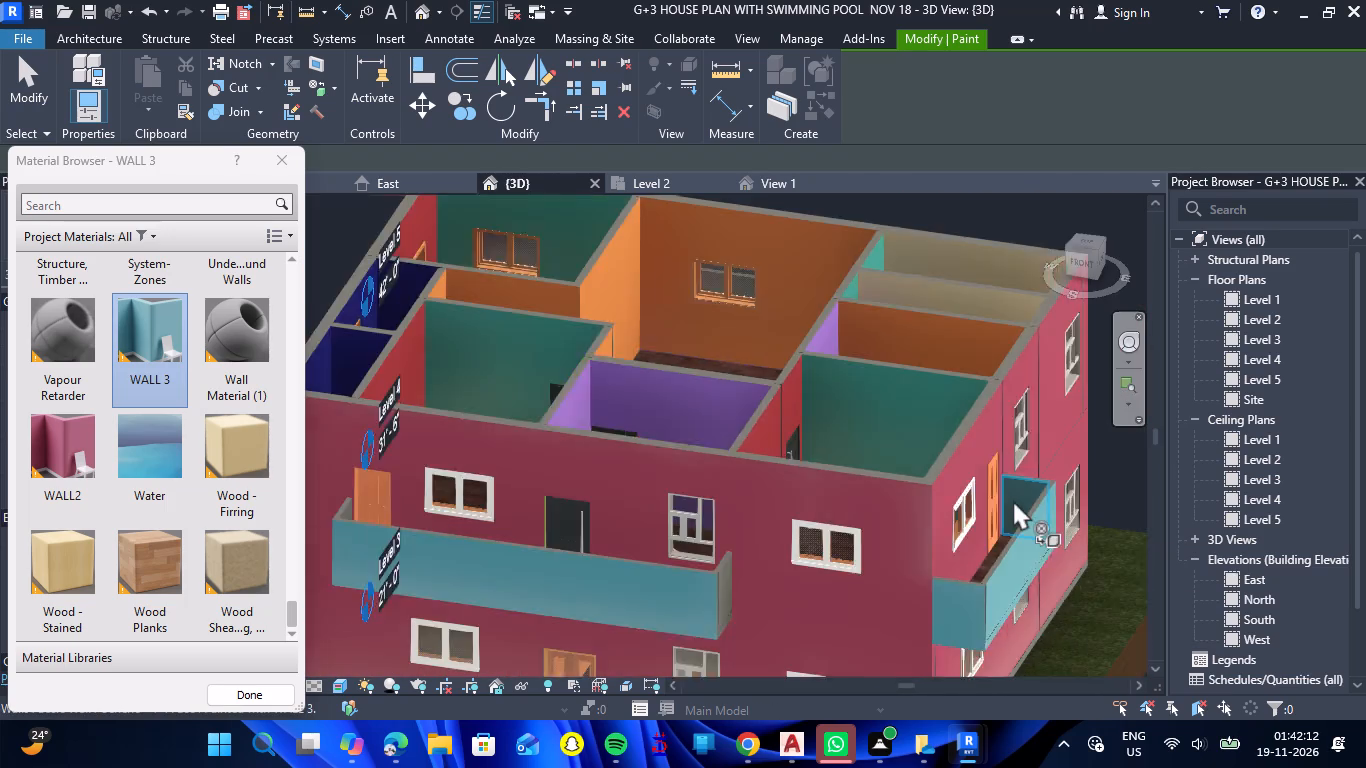
scroll(1013, 500, "down", 5)
scroll(876, 531, "up", 6)
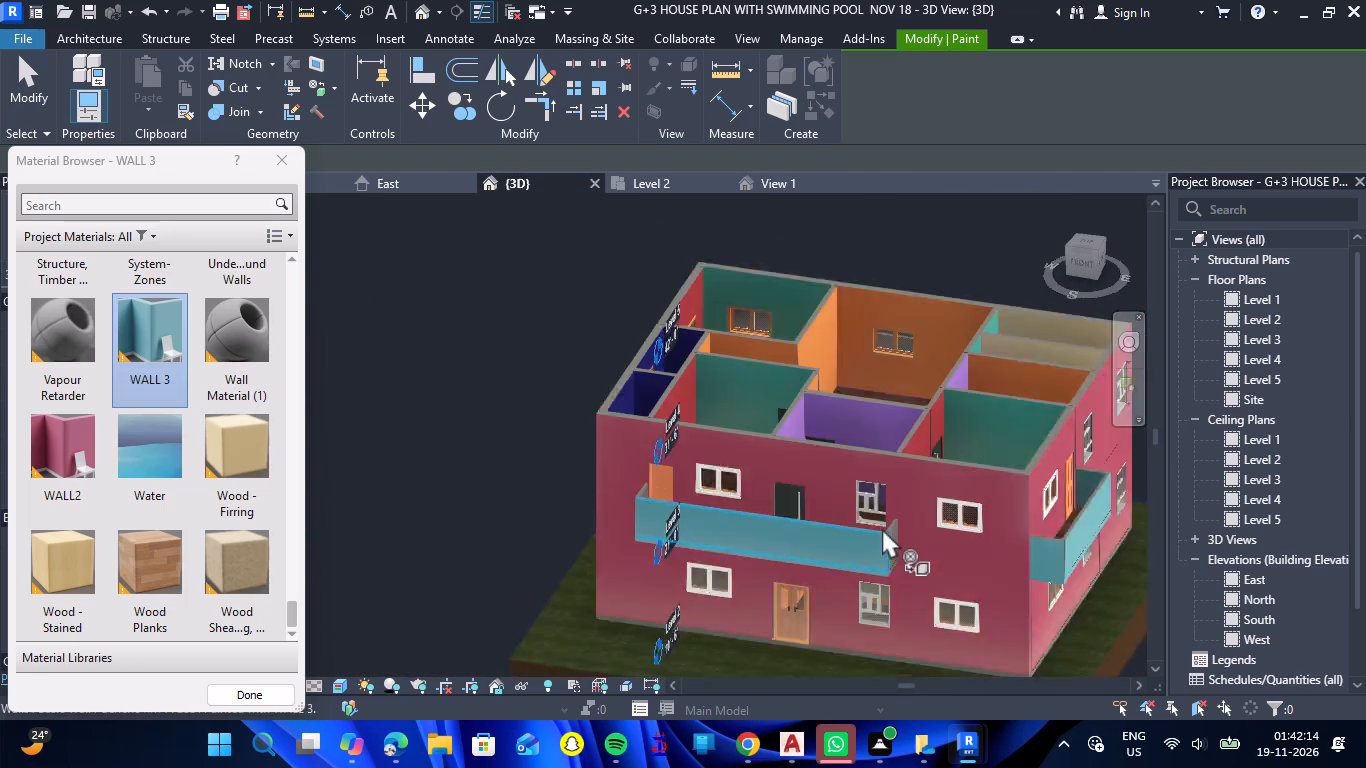
scroll(909, 553, "up", 6)
left_click(881, 567)
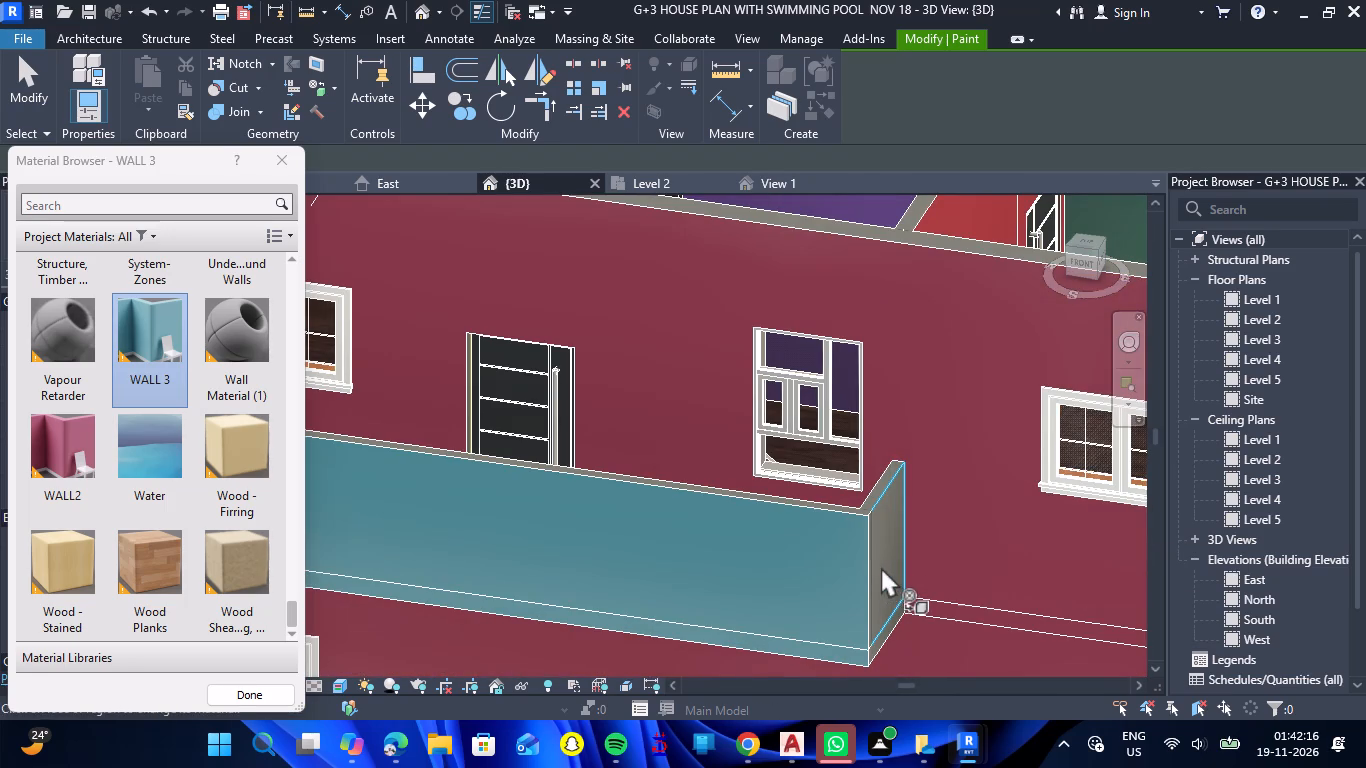
scroll(889, 634, "up", 7)
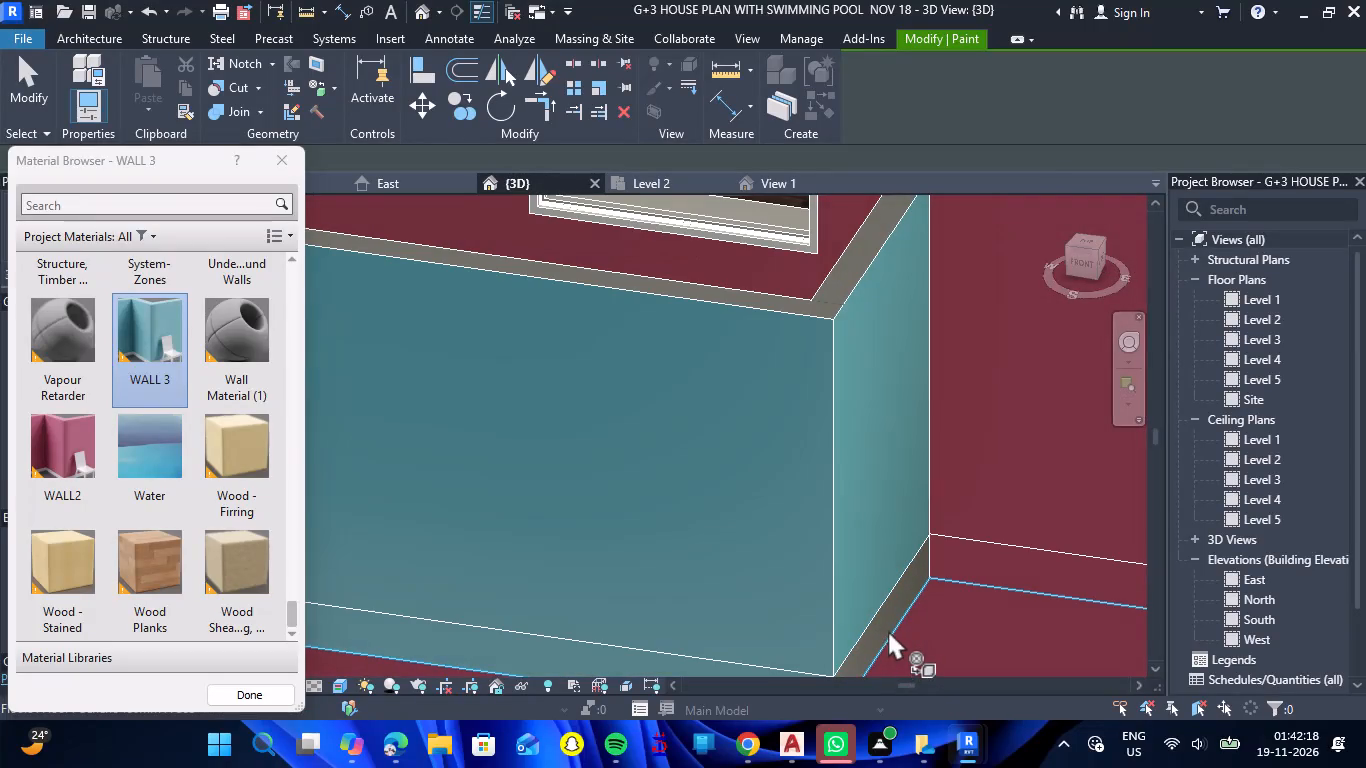
left_click(883, 623)
scroll(854, 555, "down", 7)
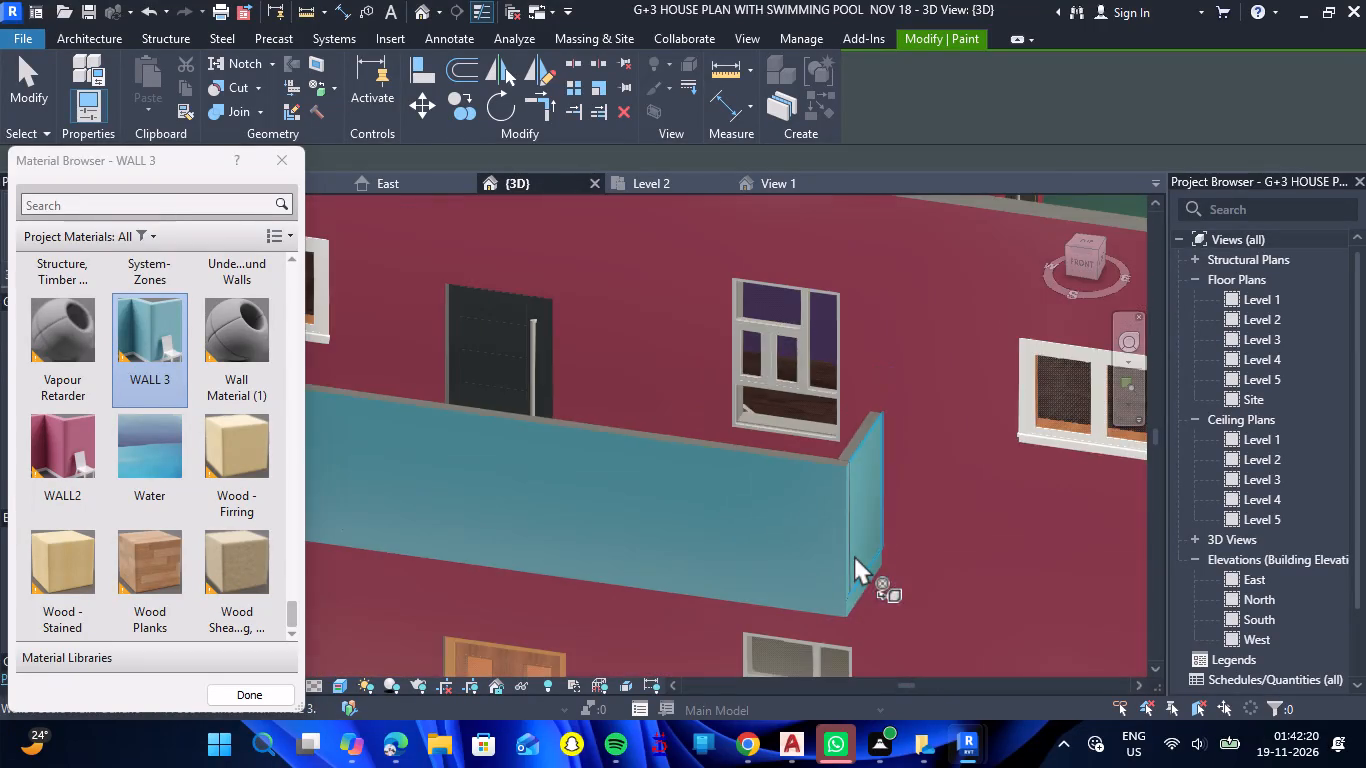
scroll(854, 555, "down", 4)
key("Escape")
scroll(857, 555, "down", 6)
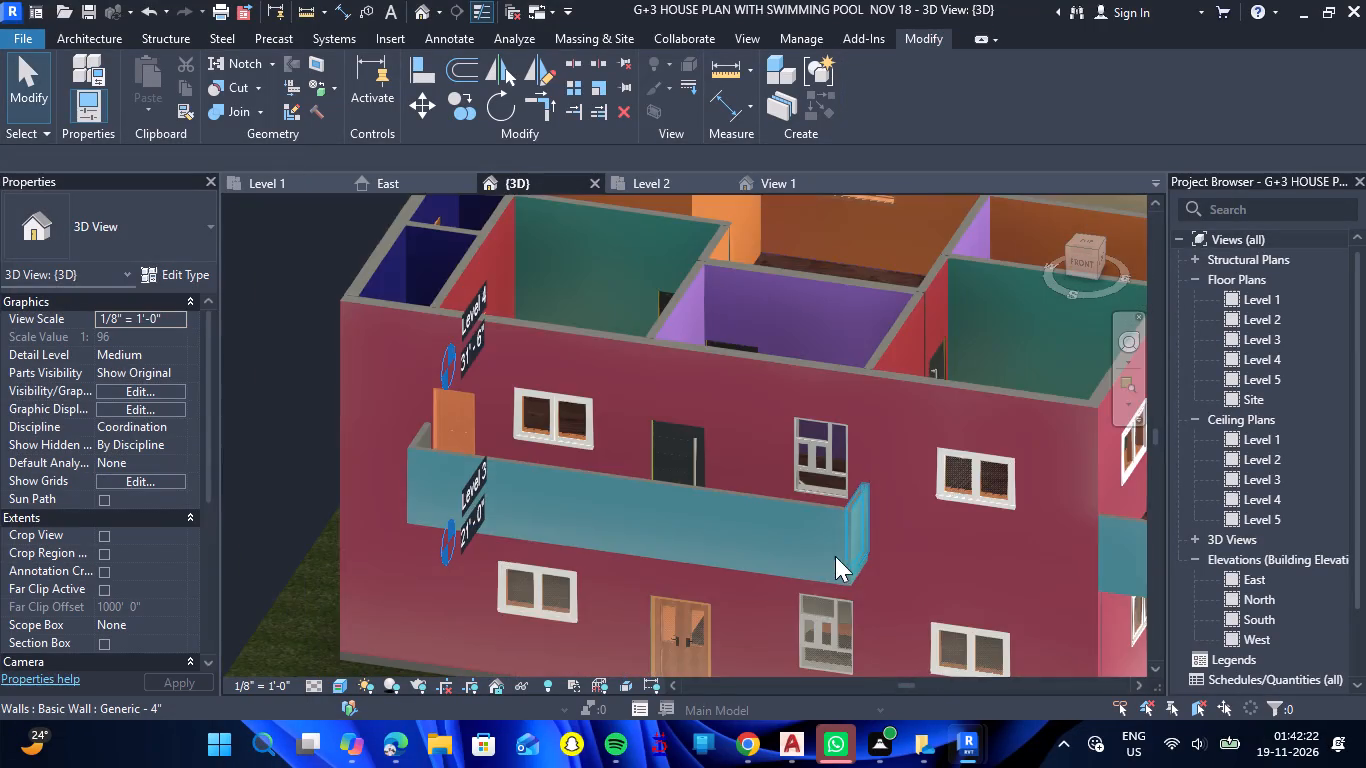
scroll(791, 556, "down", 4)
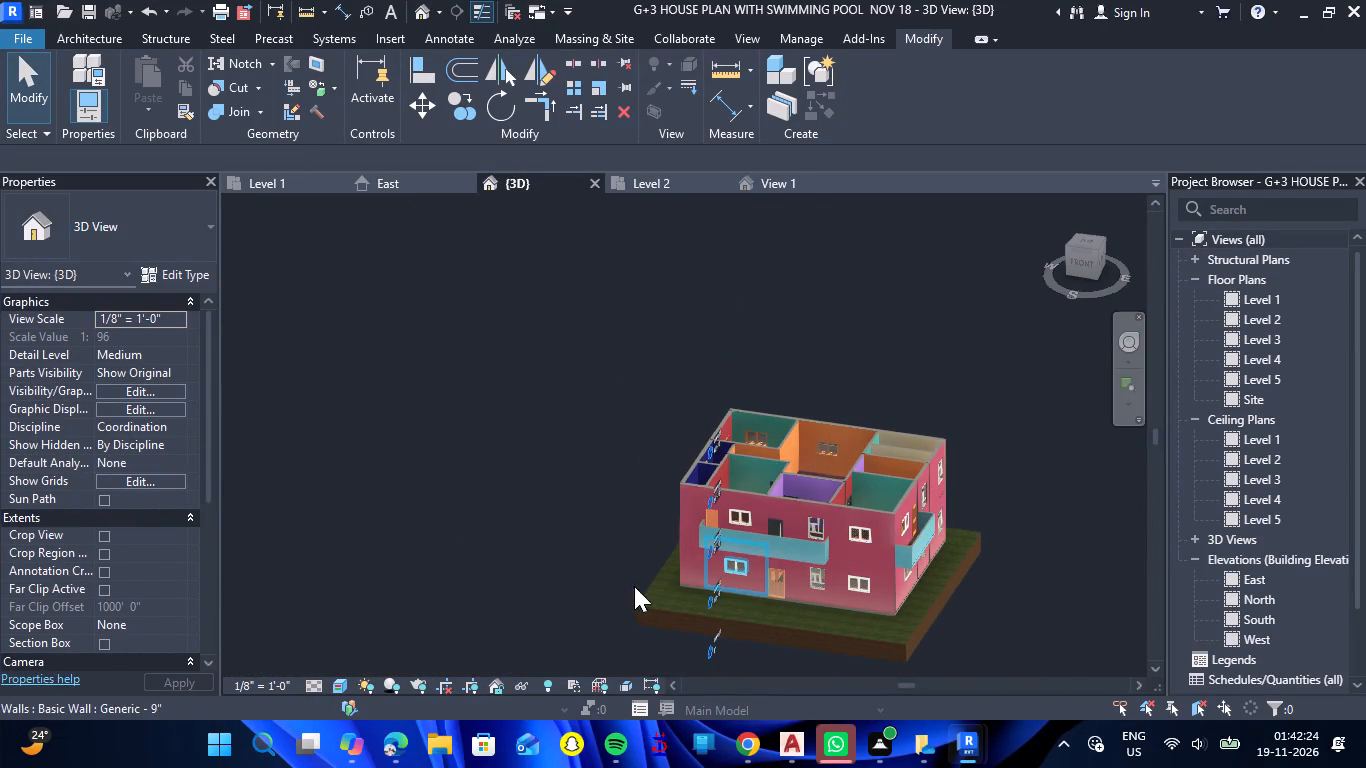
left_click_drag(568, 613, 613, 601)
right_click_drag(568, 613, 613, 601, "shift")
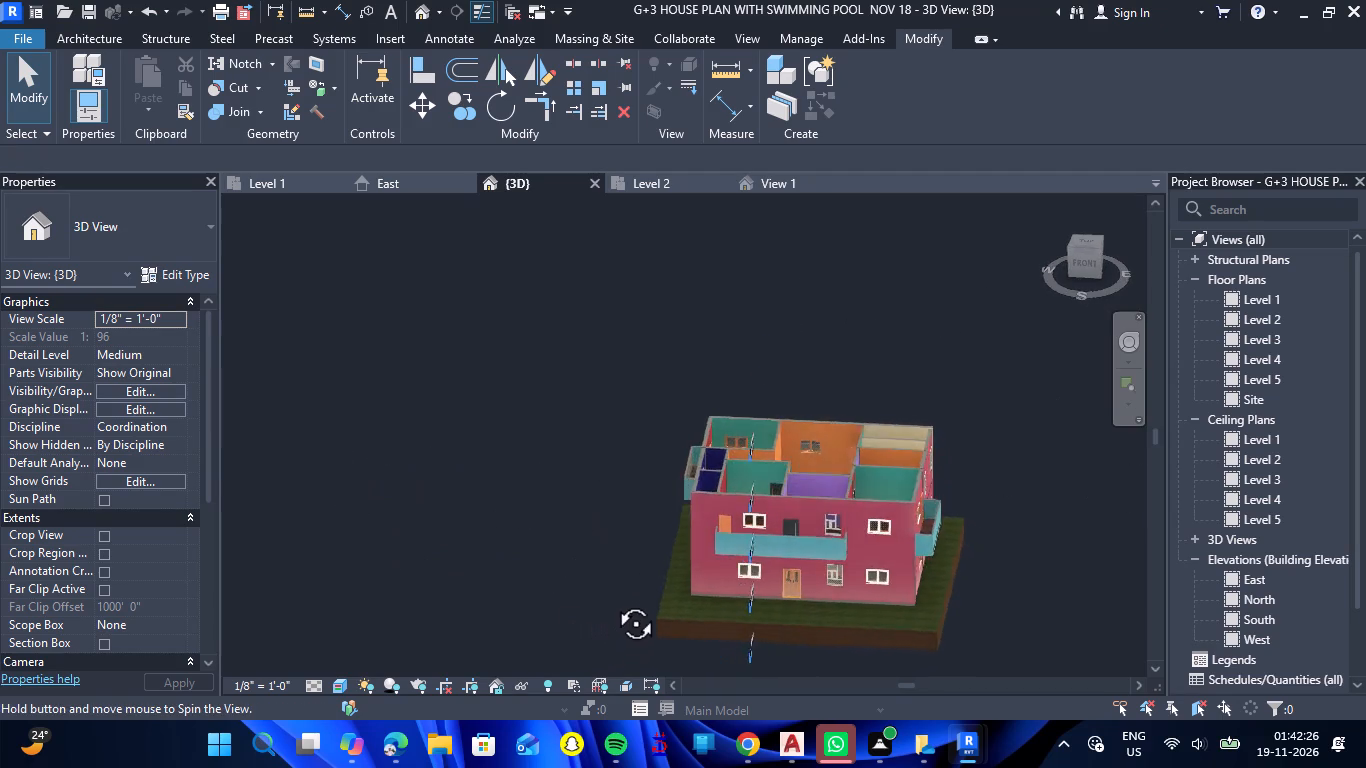
Examine the painted house in 3D, from the front facade around to the left facade.
left_click_drag(613, 601, 850, 626)
right_click_drag(613, 601, 850, 626, "shift")
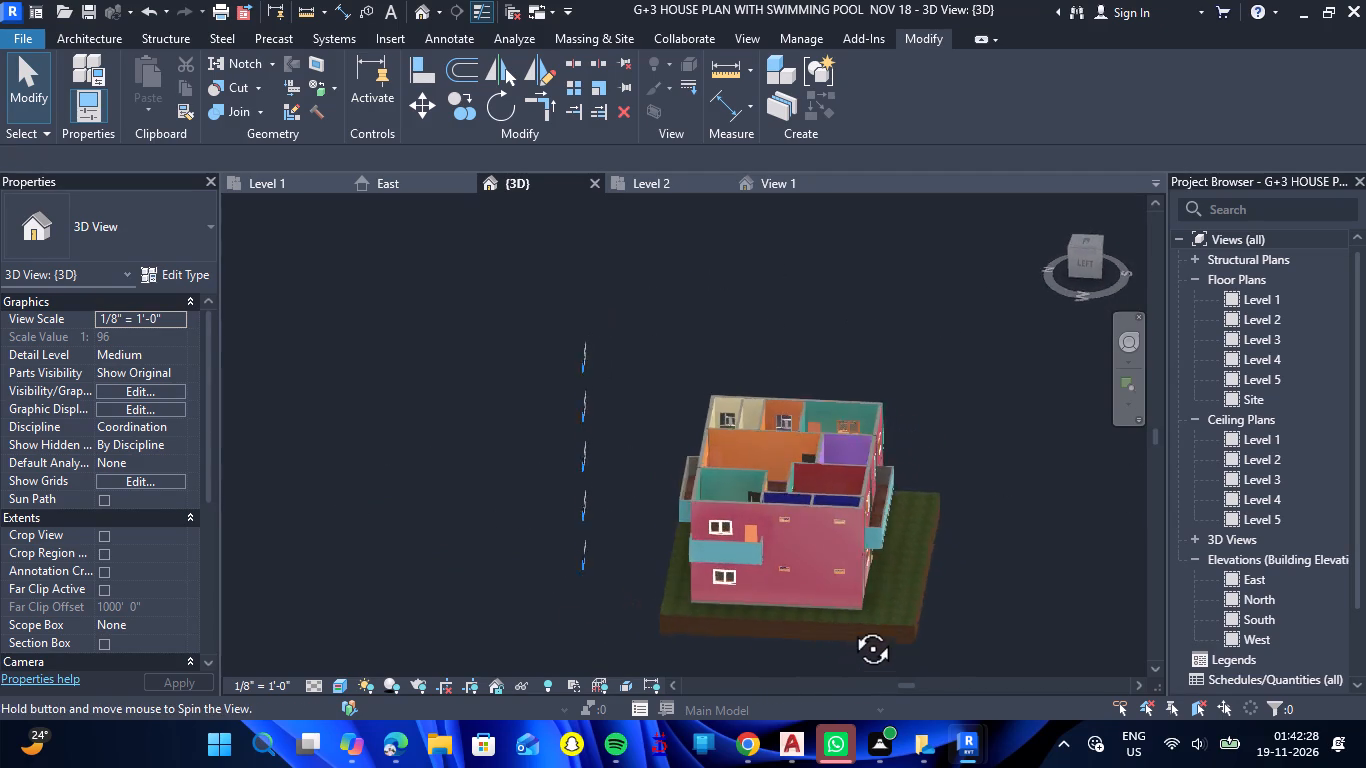
left_click_drag(850, 626, 862, 640)
right_click_drag(850, 626, 862, 640, "shift")
scroll(996, 533, "down", 2)
left_click_drag(977, 540, 979, 575)
right_click_drag(977, 540, 979, 575, "shift")
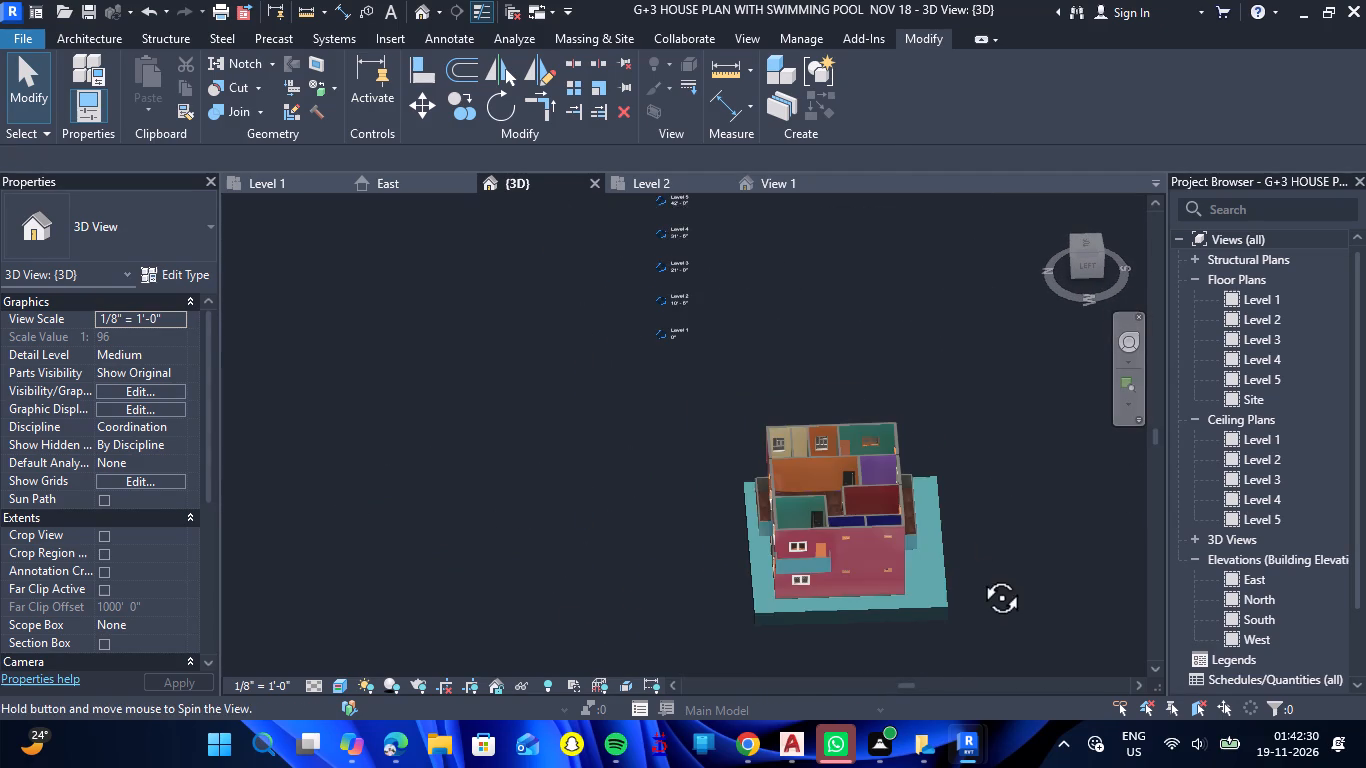
left_click_drag(979, 575, 981, 583)
right_click_drag(979, 575, 981, 583, "shift")
On the Level 2 plan, start a Level 2 to Level 3 stair and draw its first 7-riser run, about 4'-11" long, over the existing stair's inner flight.
left_click(655, 180)
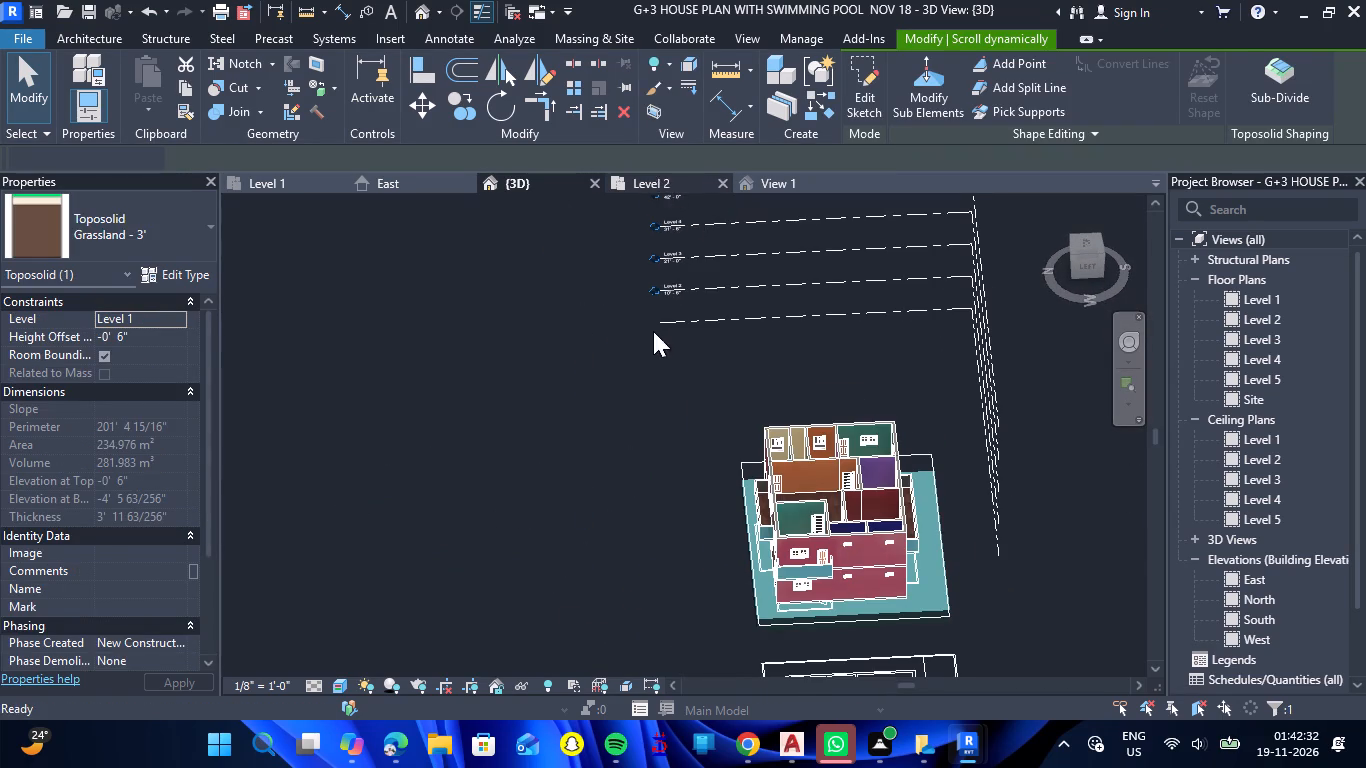
scroll(676, 395, "down", 6)
scroll(775, 597, "up", 4)
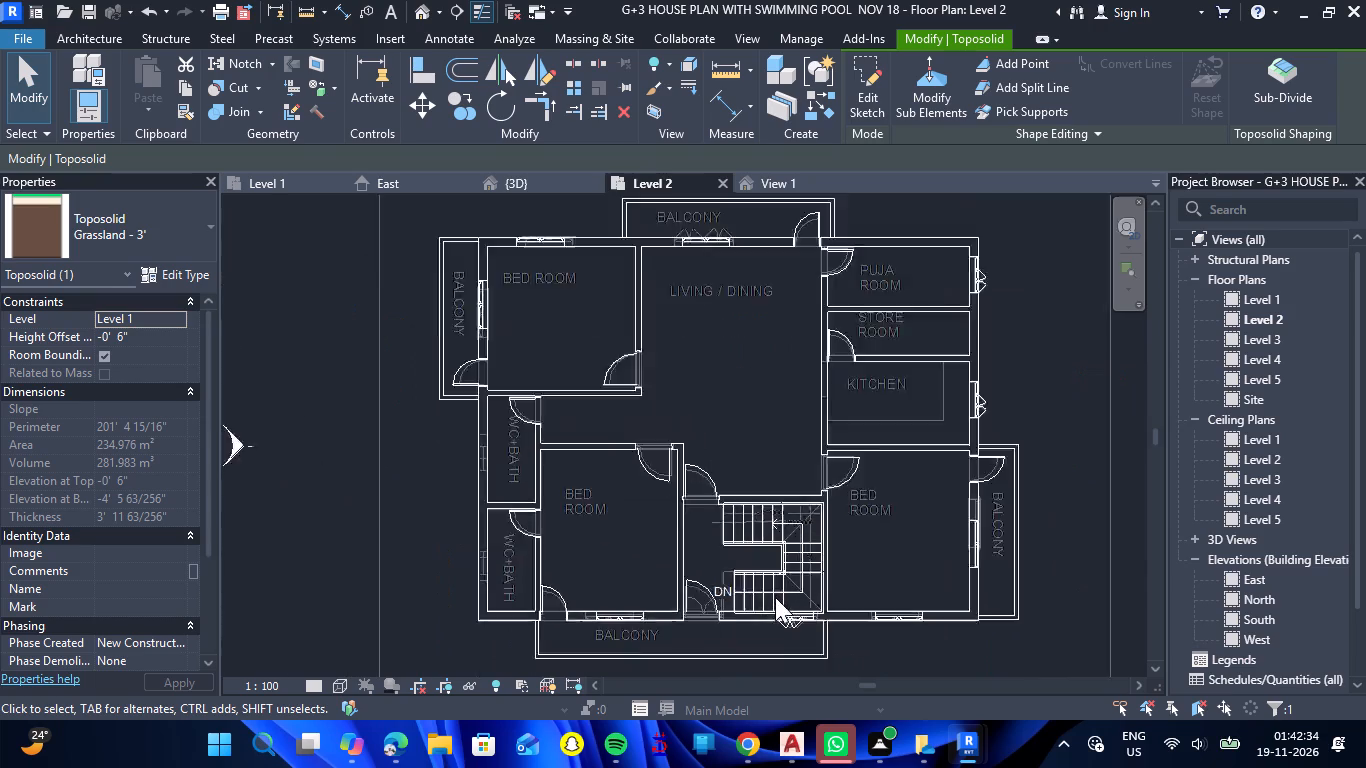
scroll(775, 597, "up", 5)
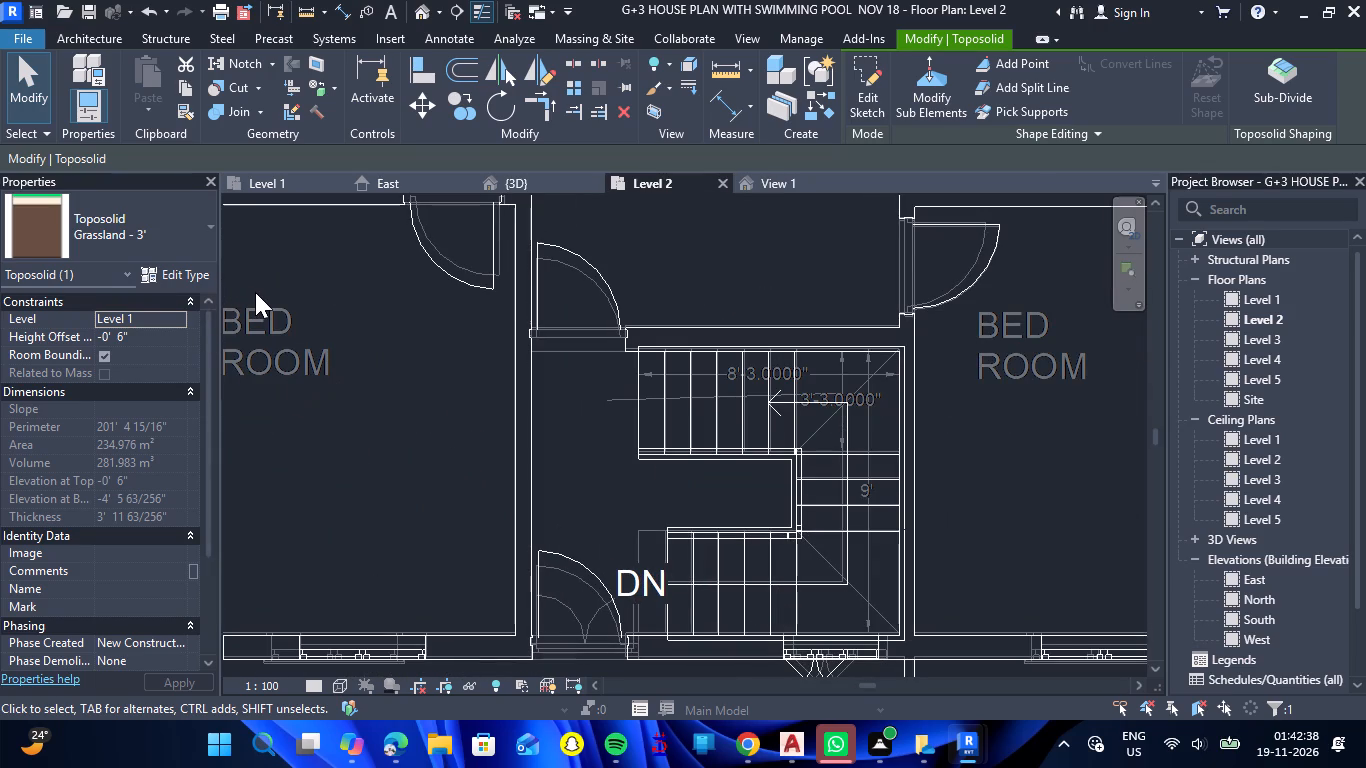
scroll(357, 378, "down", 9)
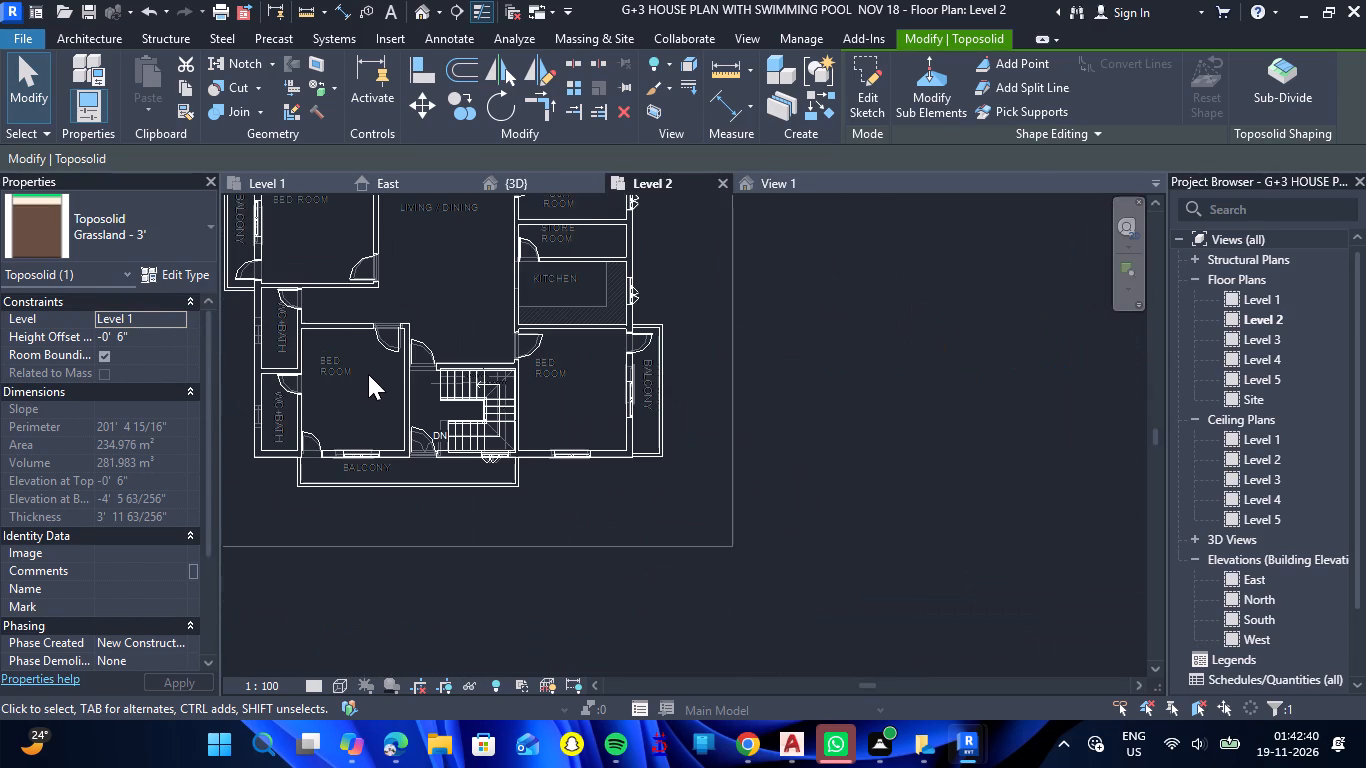
key("Escape")
scroll(371, 374, "down", 7)
scroll(360, 365, "up", 5)
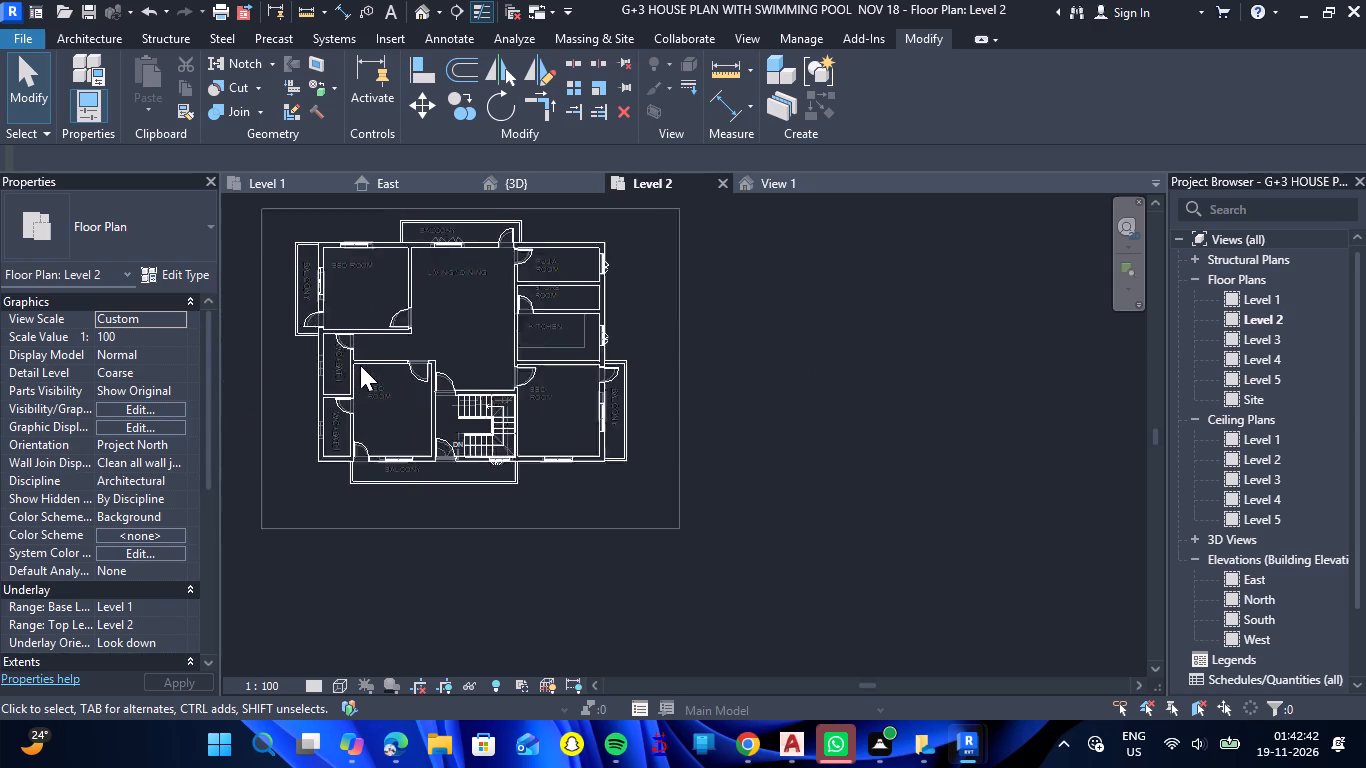
scroll(360, 365, "up", 1)
scroll(489, 410, "up", 6)
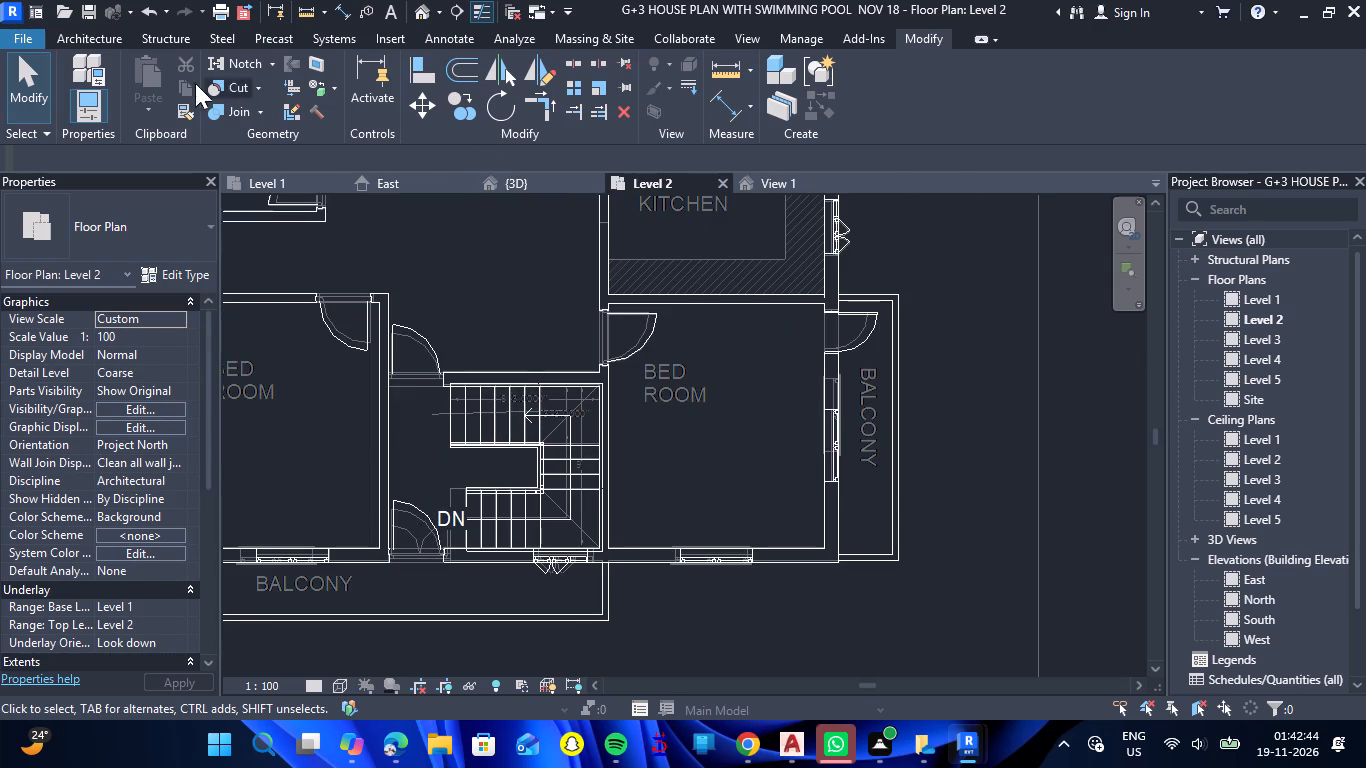
left_click(115, 45)
left_click(553, 118)
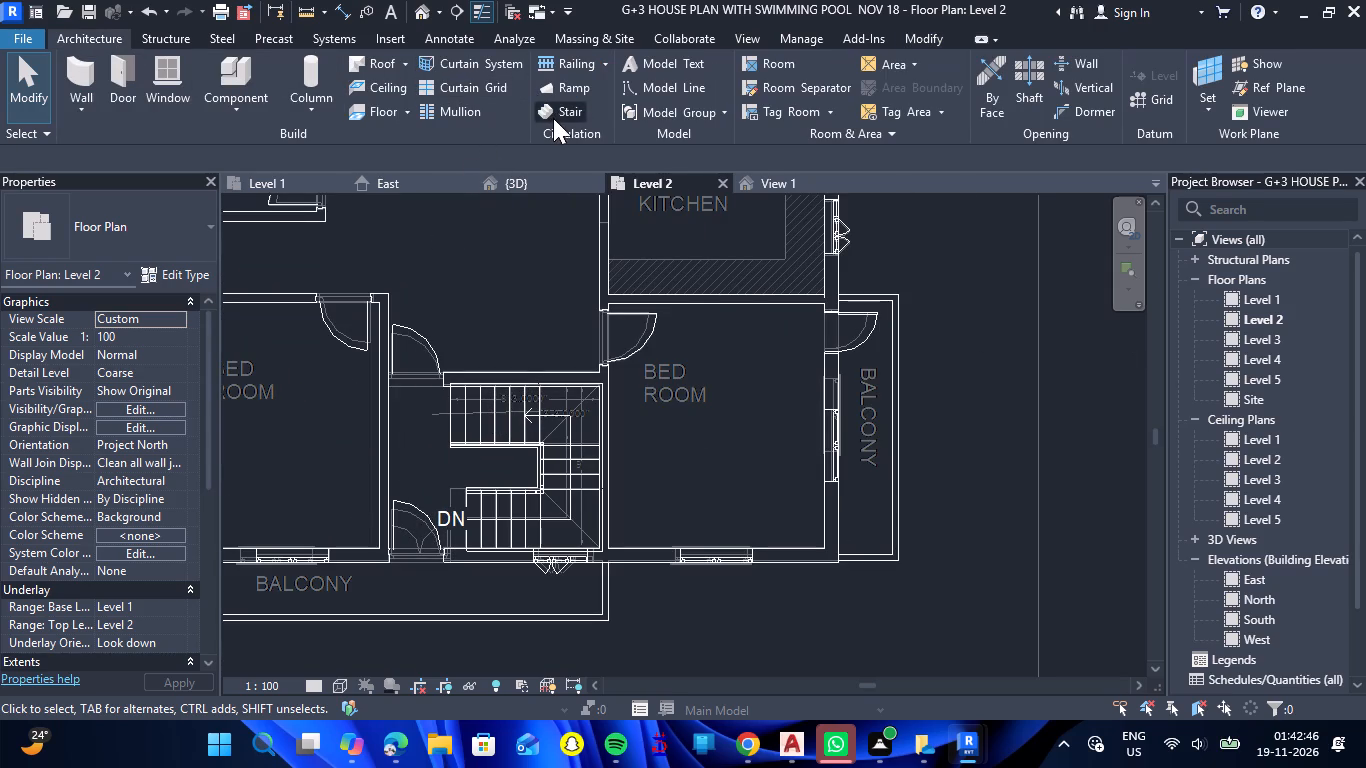
scroll(453, 397, "up", 2)
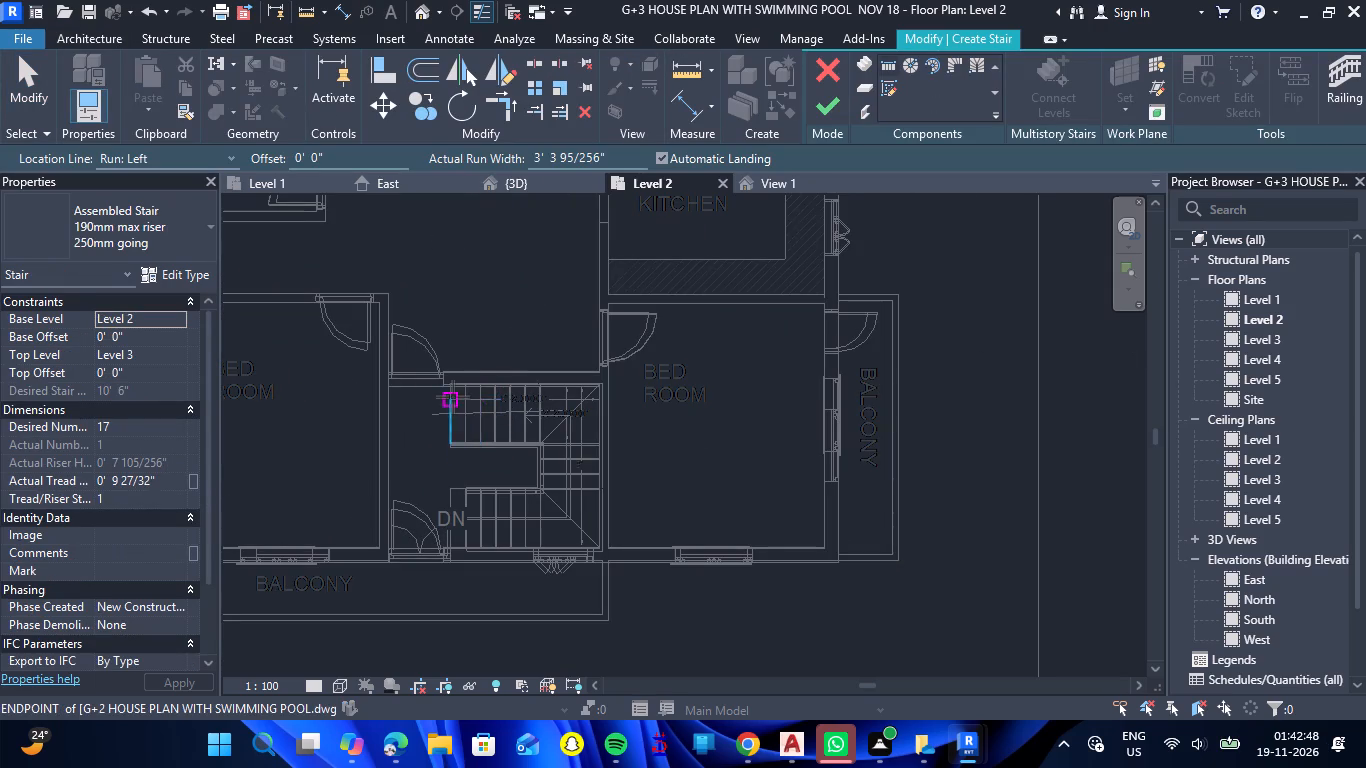
scroll(453, 397, "up", 9)
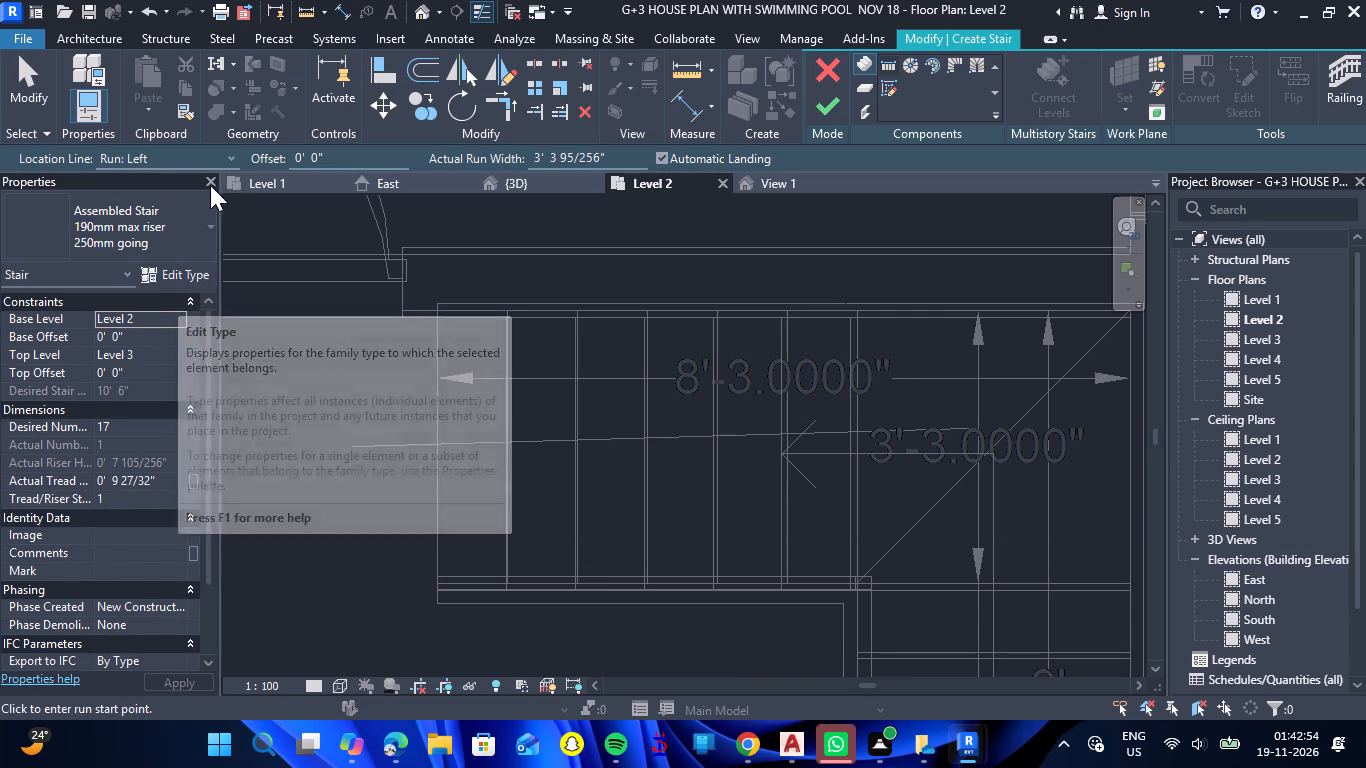
scroll(459, 326, "up", 3)
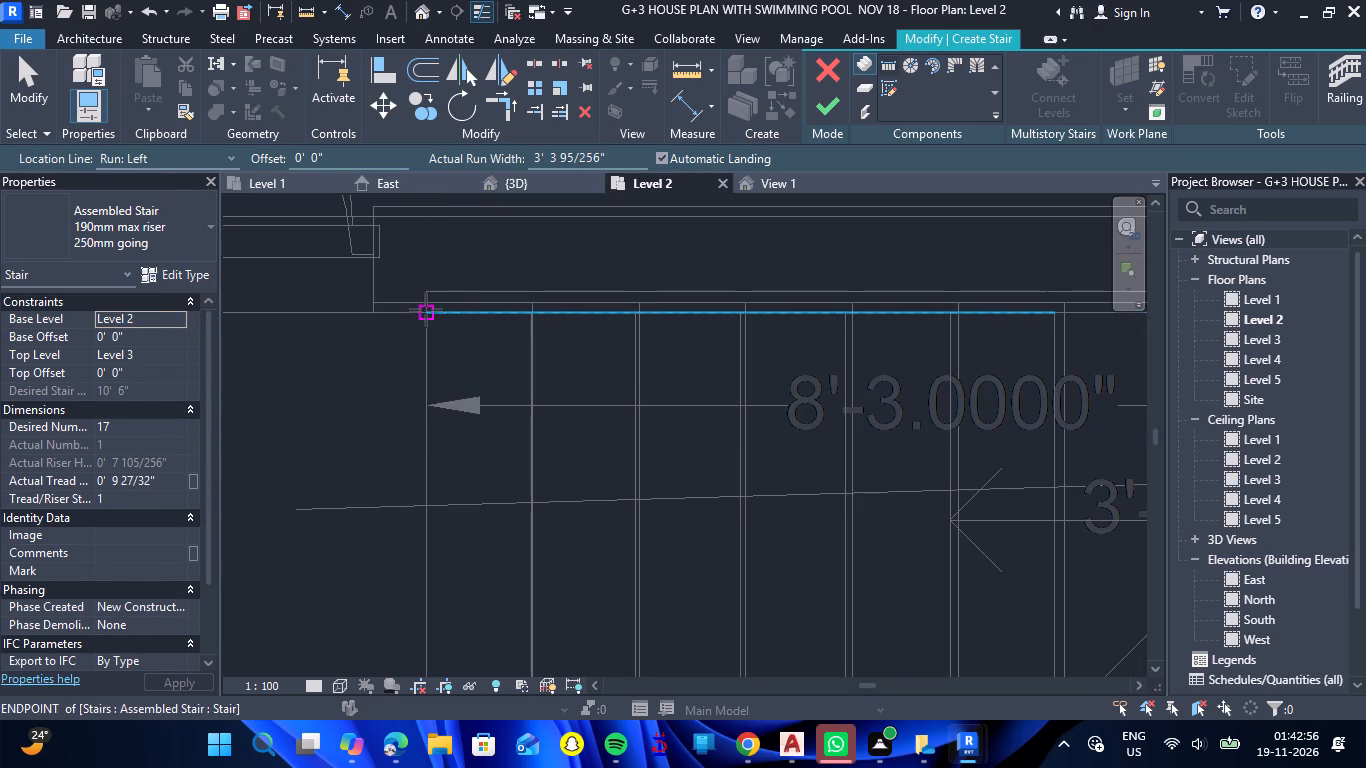
left_click(426, 310)
scroll(653, 315, "down", 5)
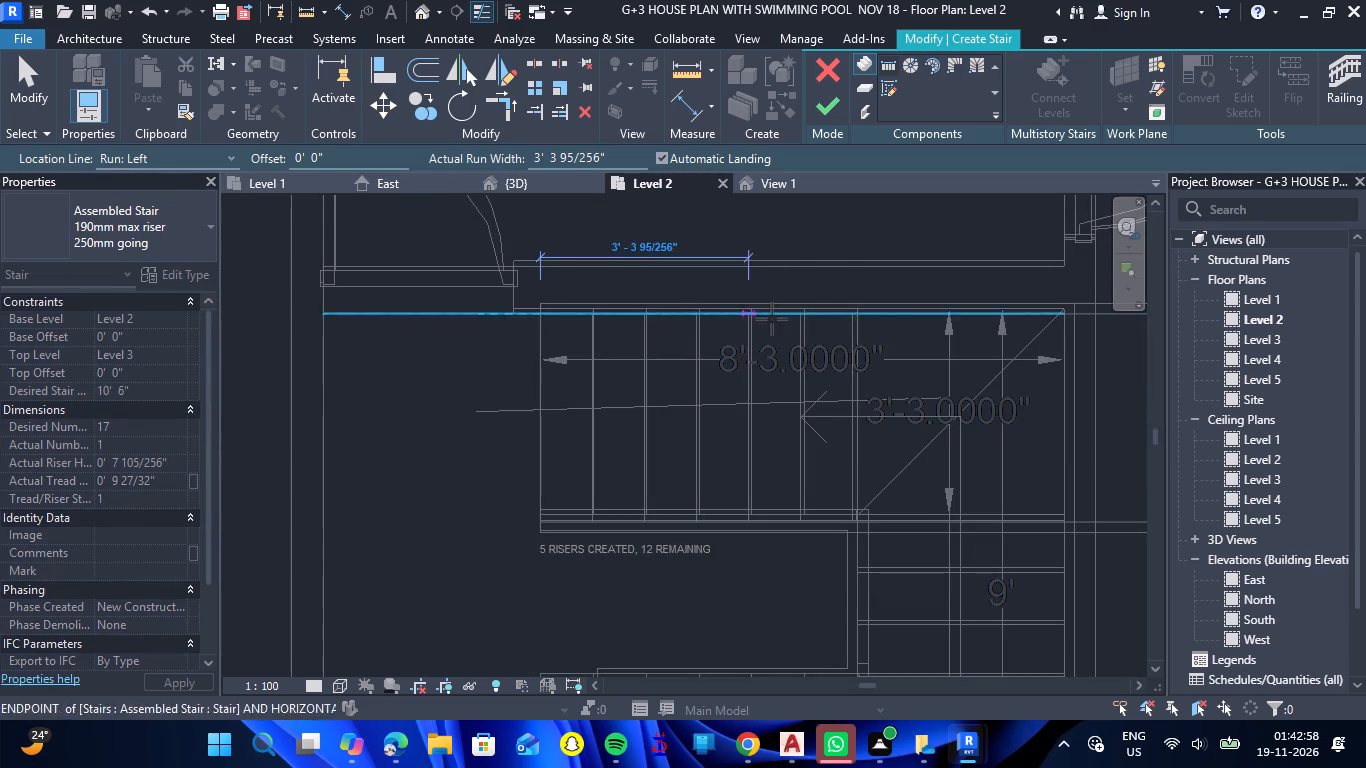
left_click(852, 310)
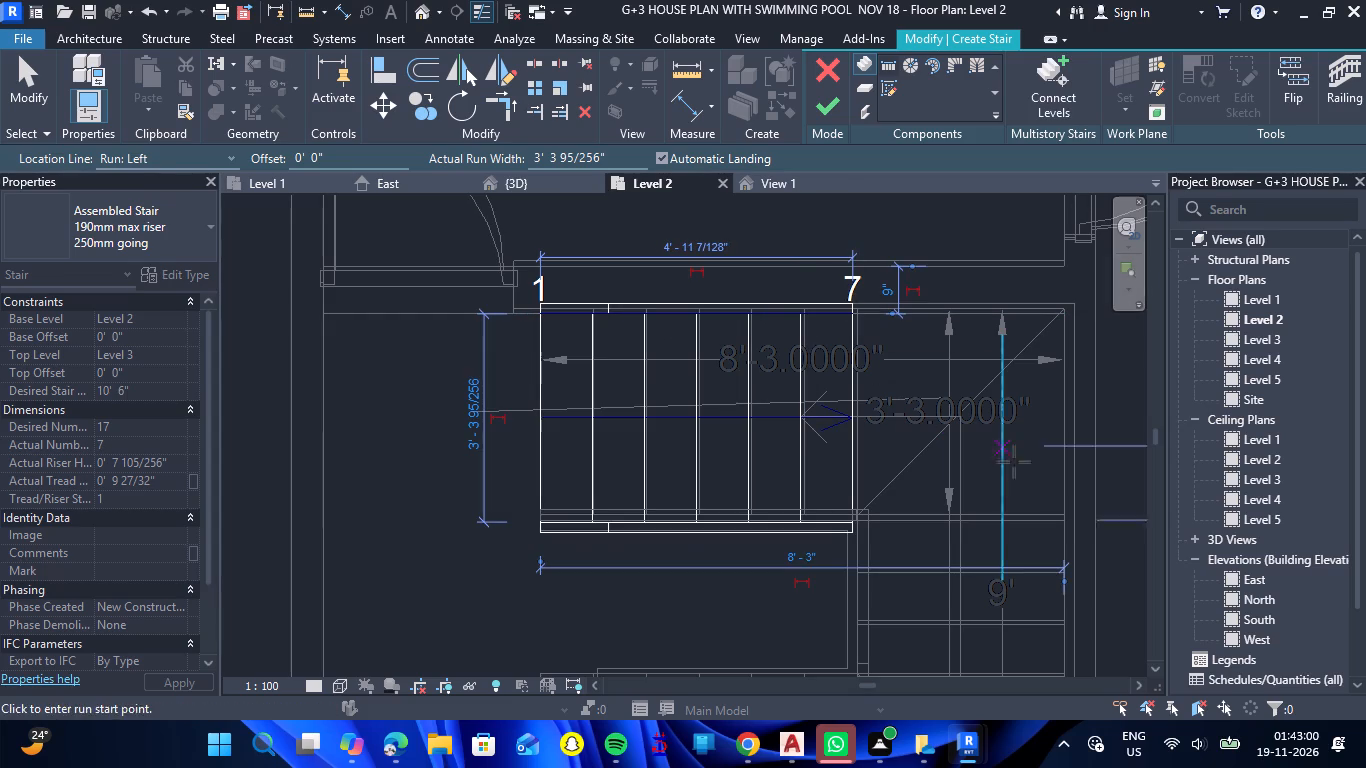
Draw the stair's second run, starting on the stairwell's side wall where the corner landing ends.
left_click(1063, 517)
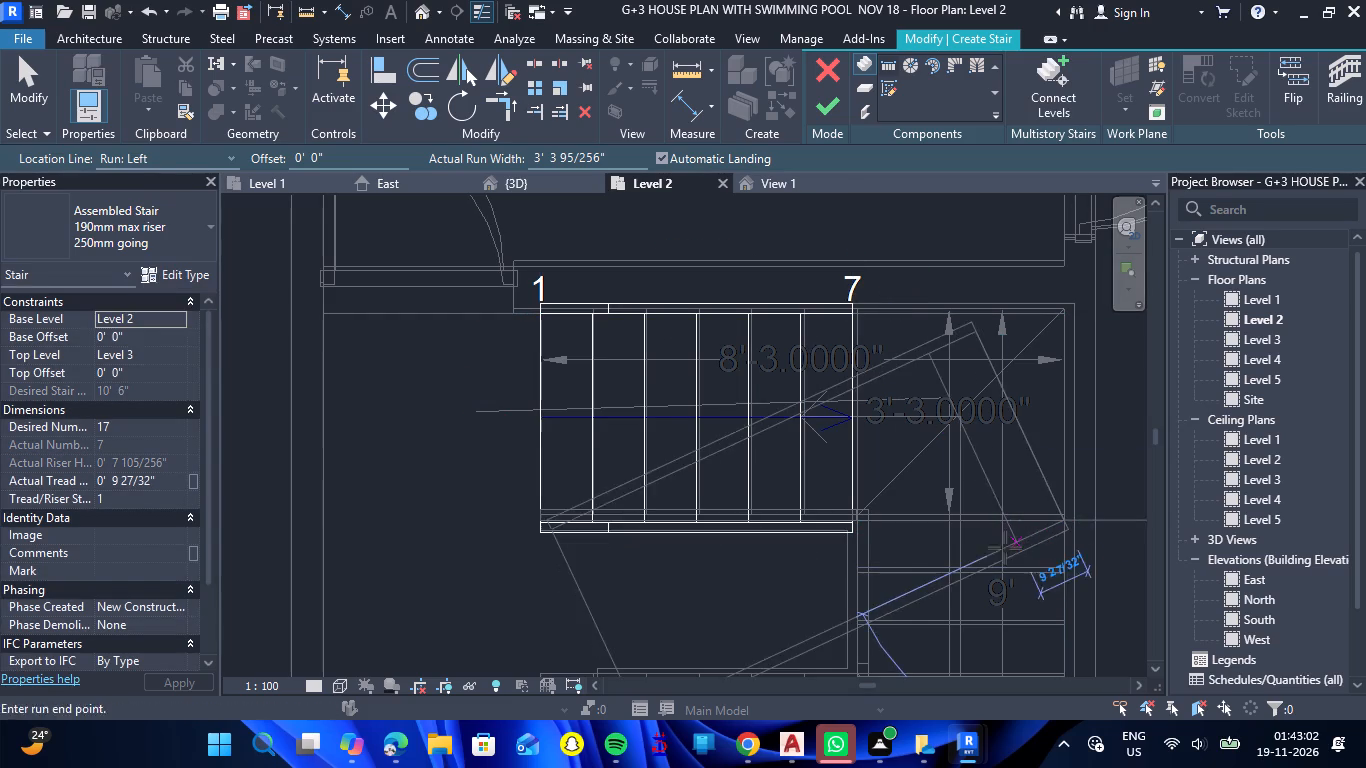